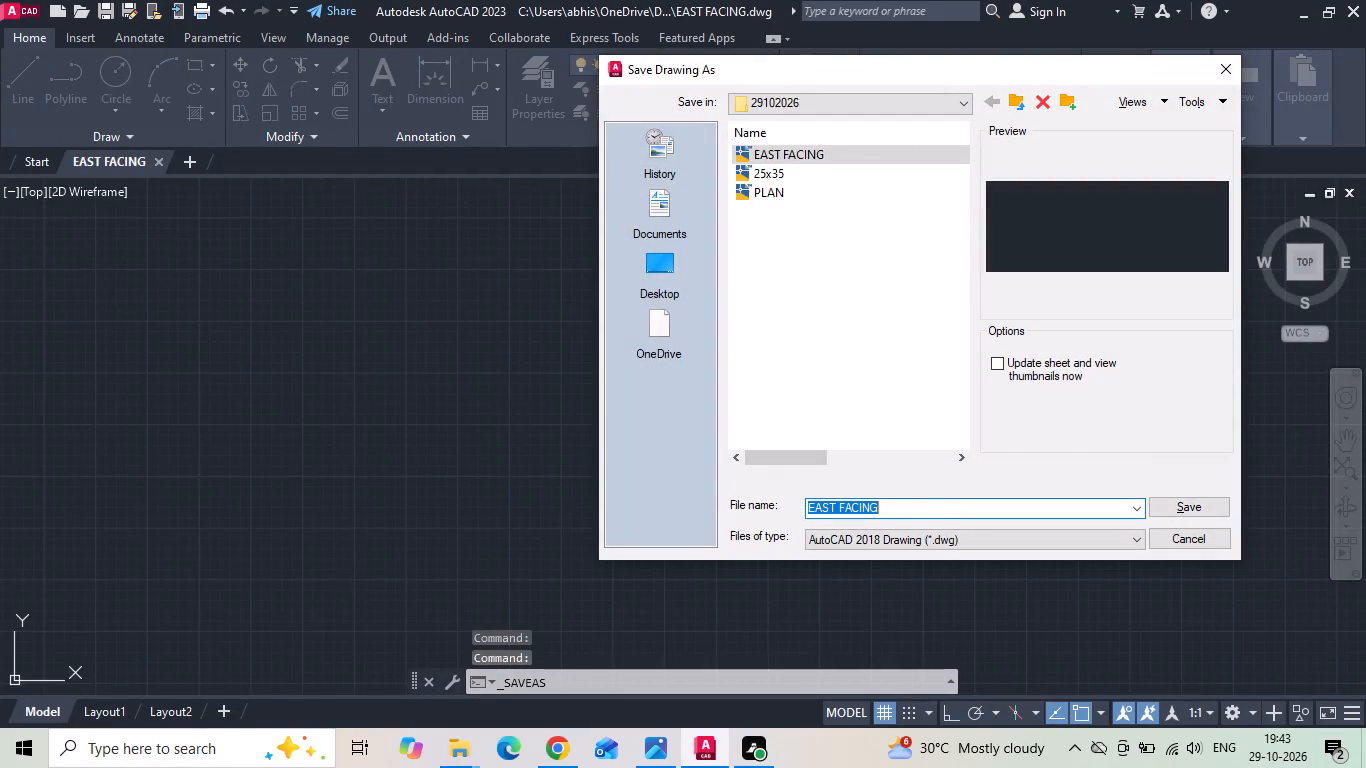
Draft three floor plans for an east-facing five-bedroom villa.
Save the drawing under the new file name 5BHK VILLA in the 29102026 folder.
left_click(935, 502)
key("BackSpace")
key("BackSpace")
key("BackSpace")
key("BackSpace")
key("BackSpace")
key("BackSpace")
key("BackSpace")
key("BackSpace")
key("BackSpace")
key("BackSpace")
key("BackSpace")
key("BackSpace")
key("BackSpace")
key("BackSpace")
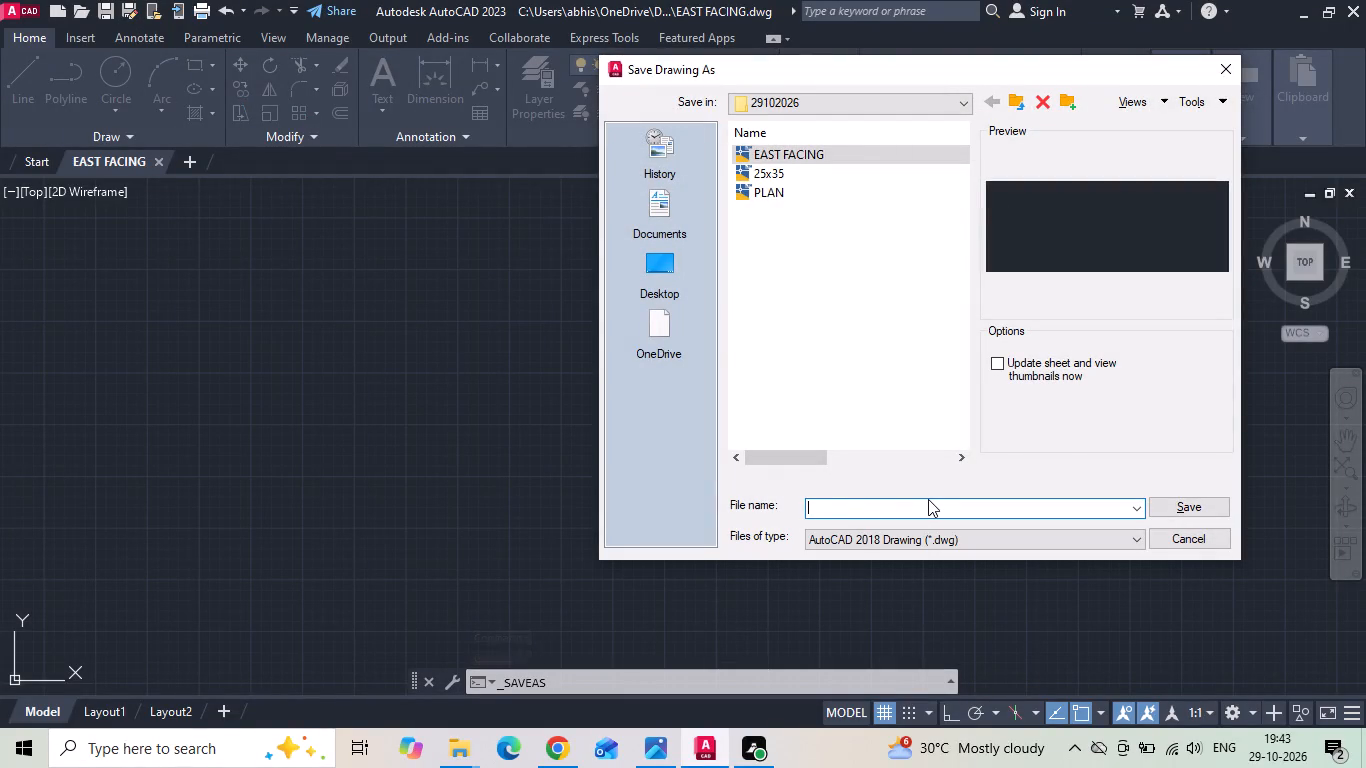
type("5BHHK")
key("space")
key("BackSpace")
key("BackSpace")
key("BackSpace")
type("K VILLA")
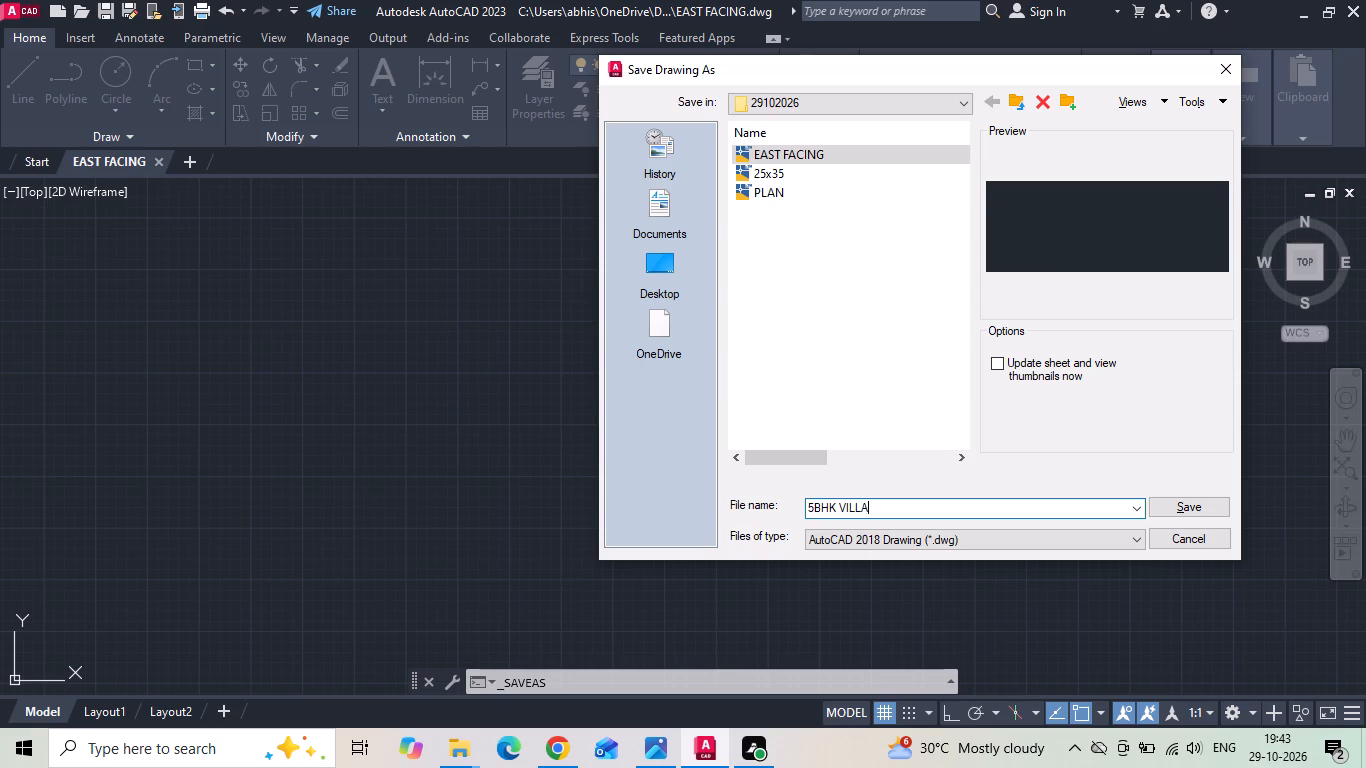
key("apostrophe")
key("BackSpace")
key("Return")
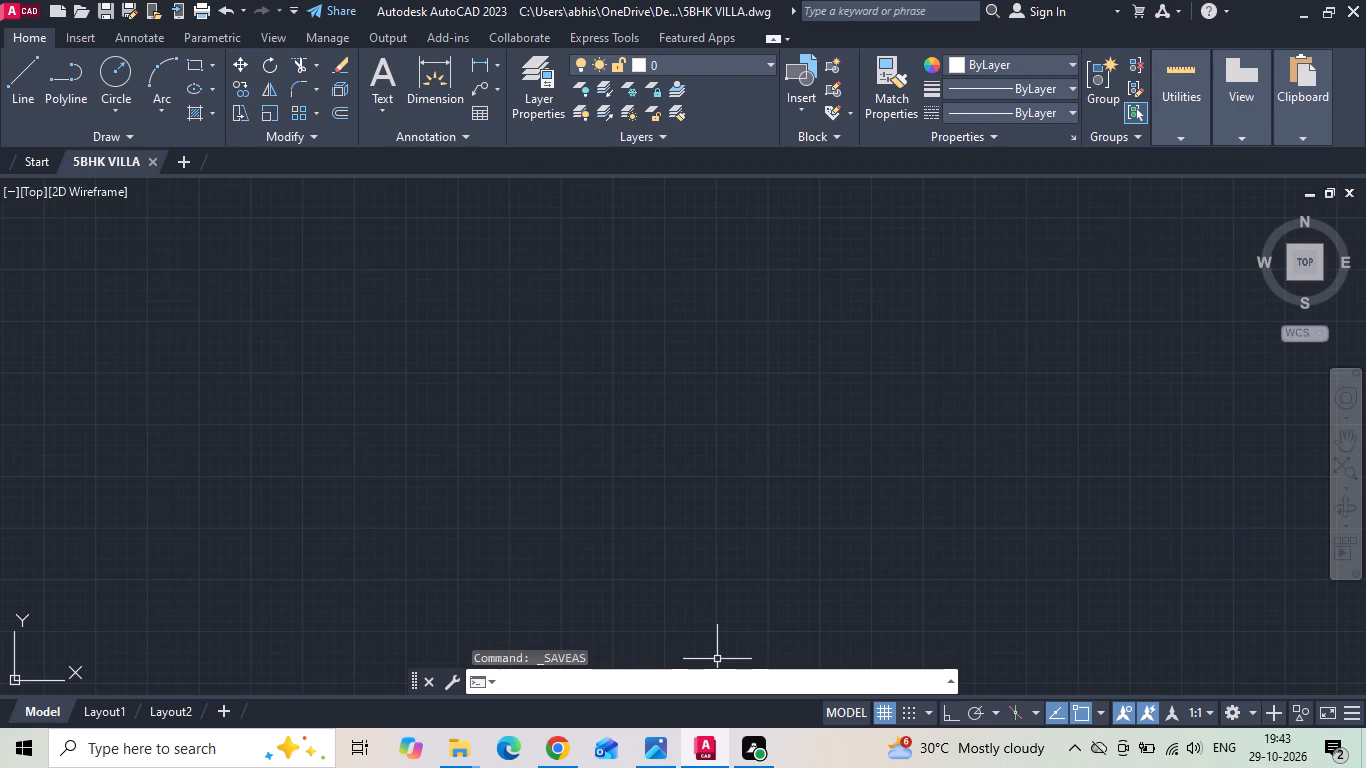
Turn on command log recording with LOGFILEON.
type("LOGFILE")
type("ON")
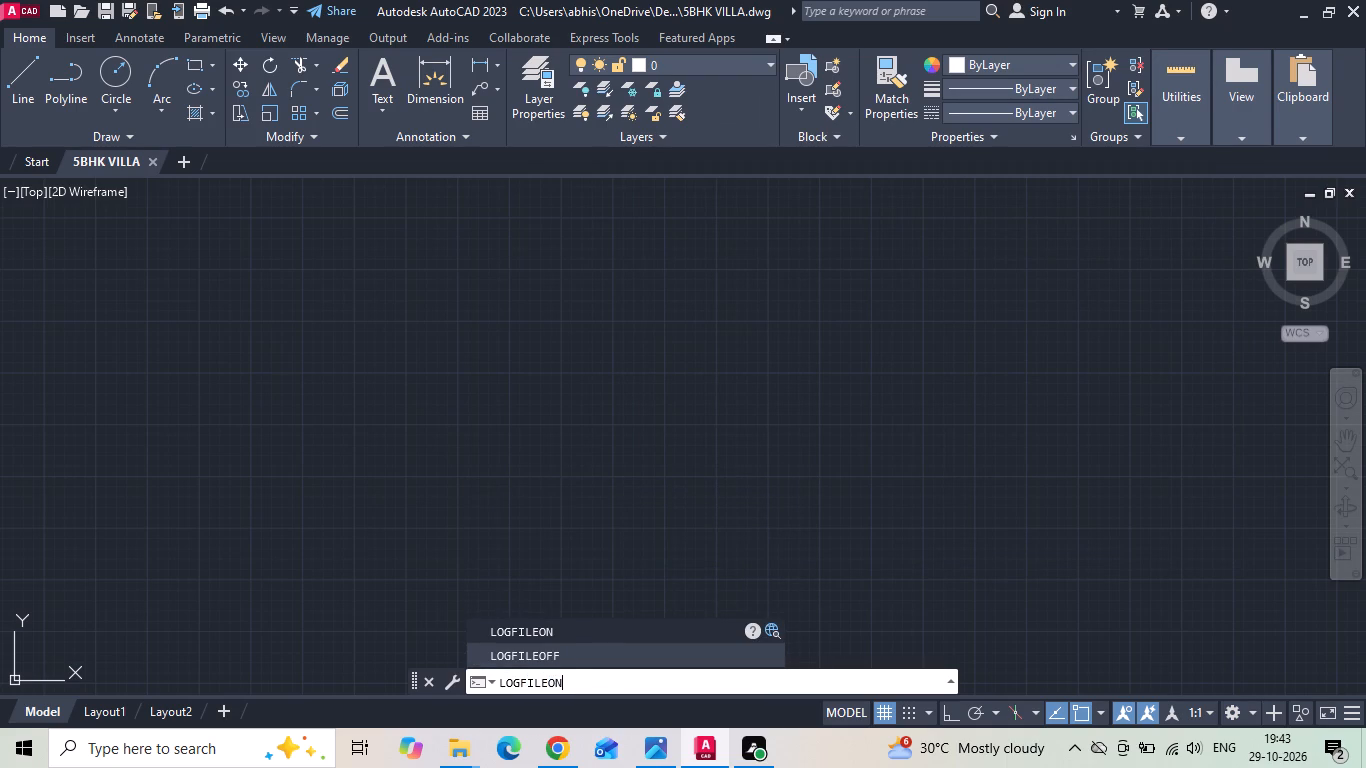
key("Return")
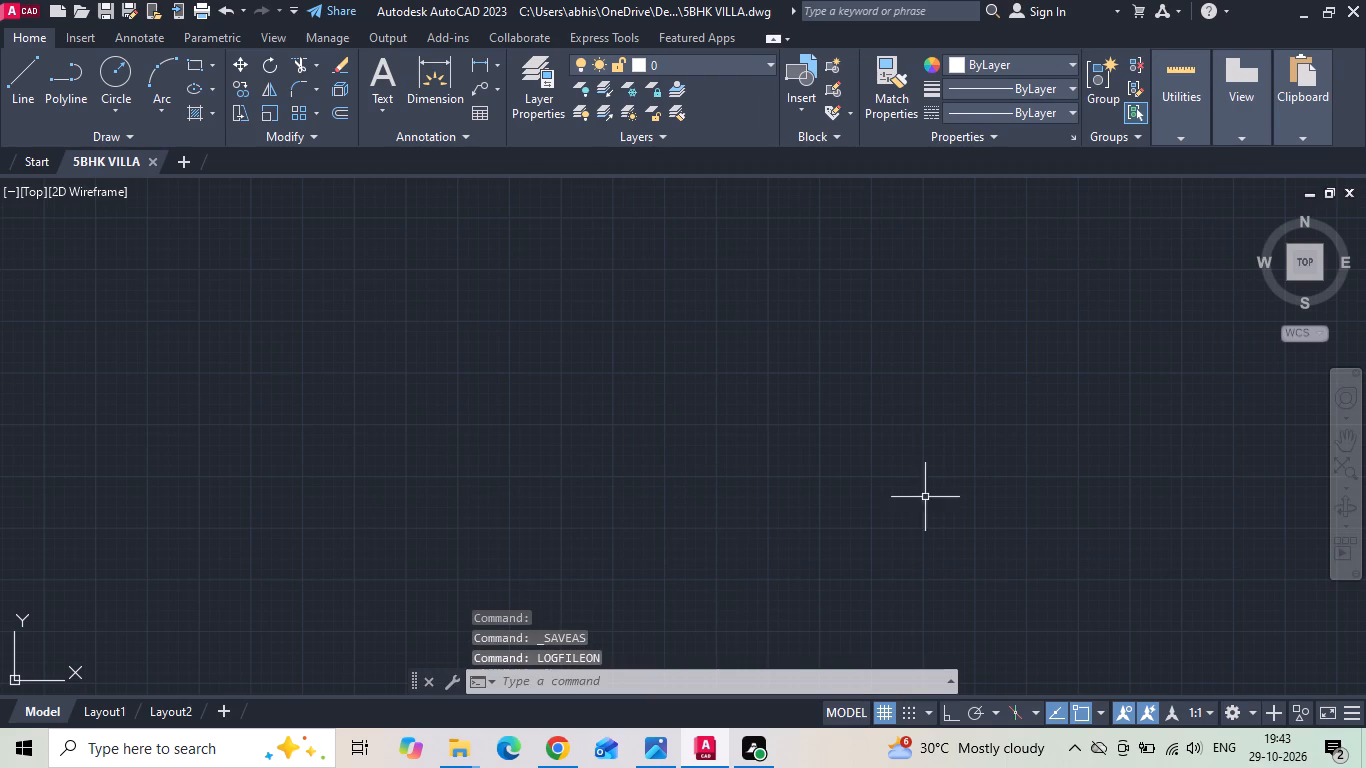
Copy the east-facing 5BHK villa plan image from Photos and paste it into the AutoCAD drawing at rotation angle 0.
left_click(644, 750)
right_click(576, 413)
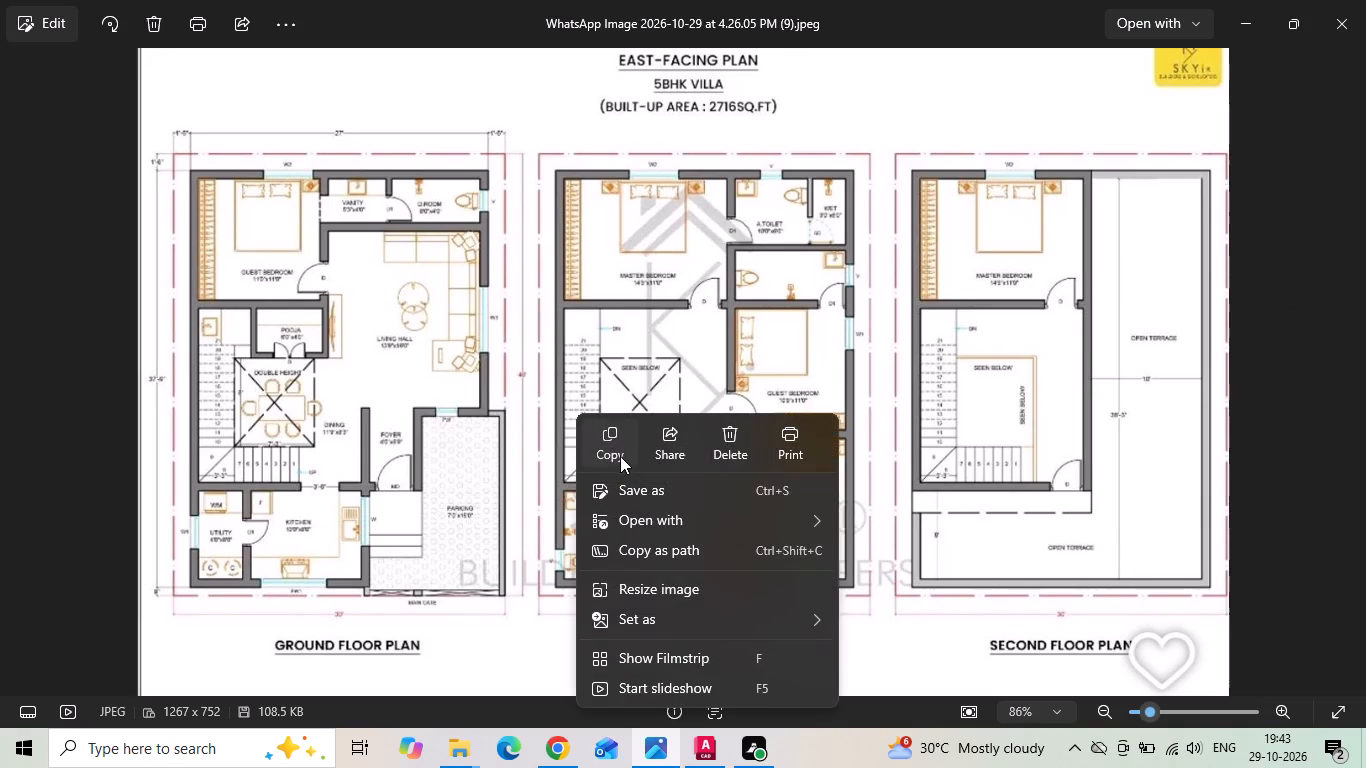
left_click(620, 456)
left_click(701, 756)
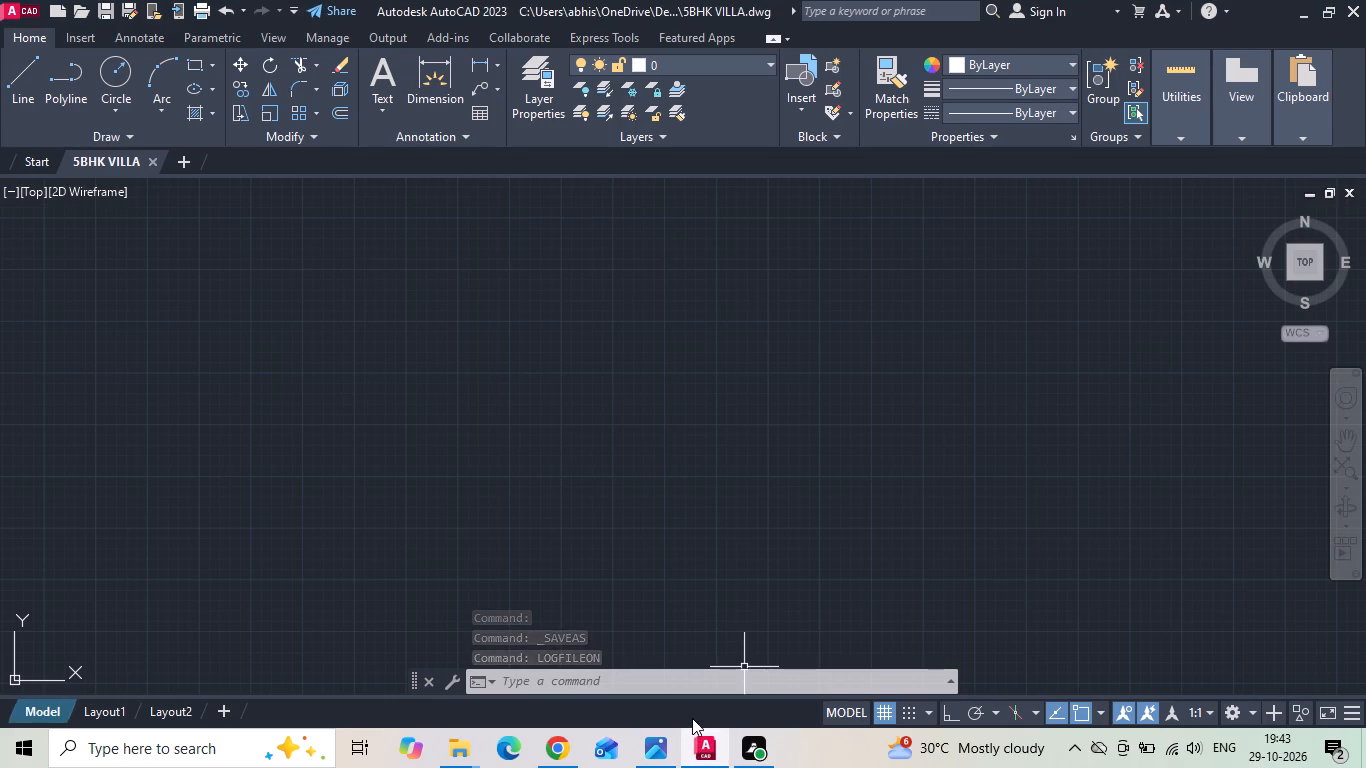
key("ctrl+v")
left_click_drag(479, 563, 490, 534)
scroll(532, 476, "down", 2)
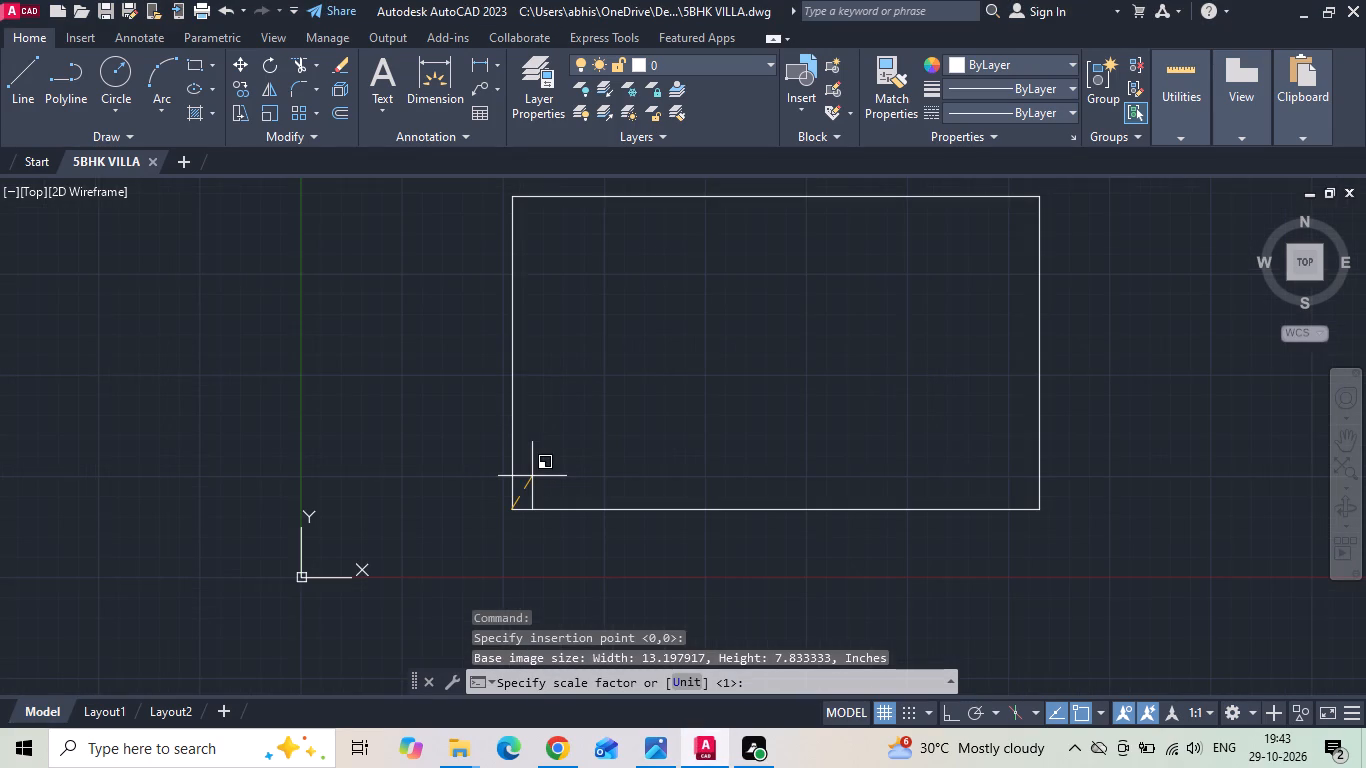
left_click(496, 492)
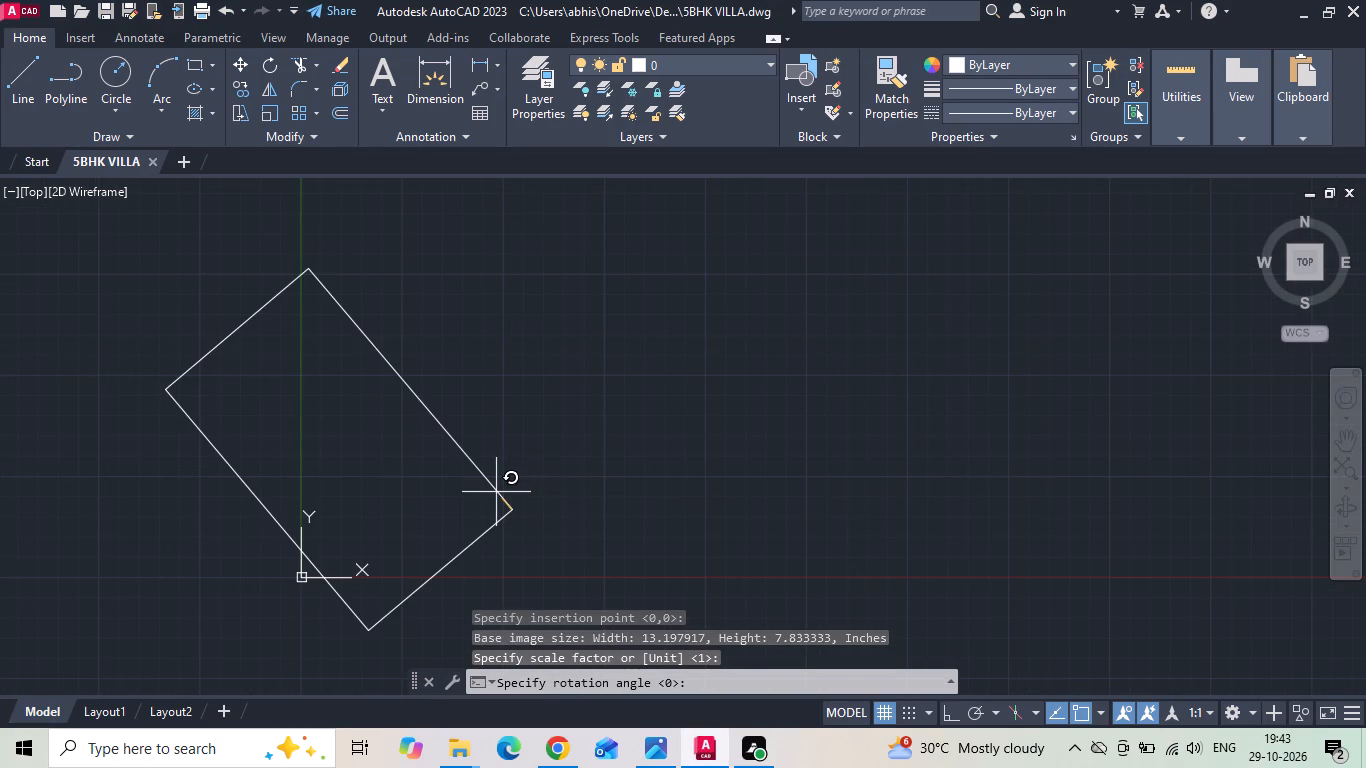
type("0")
key("space")
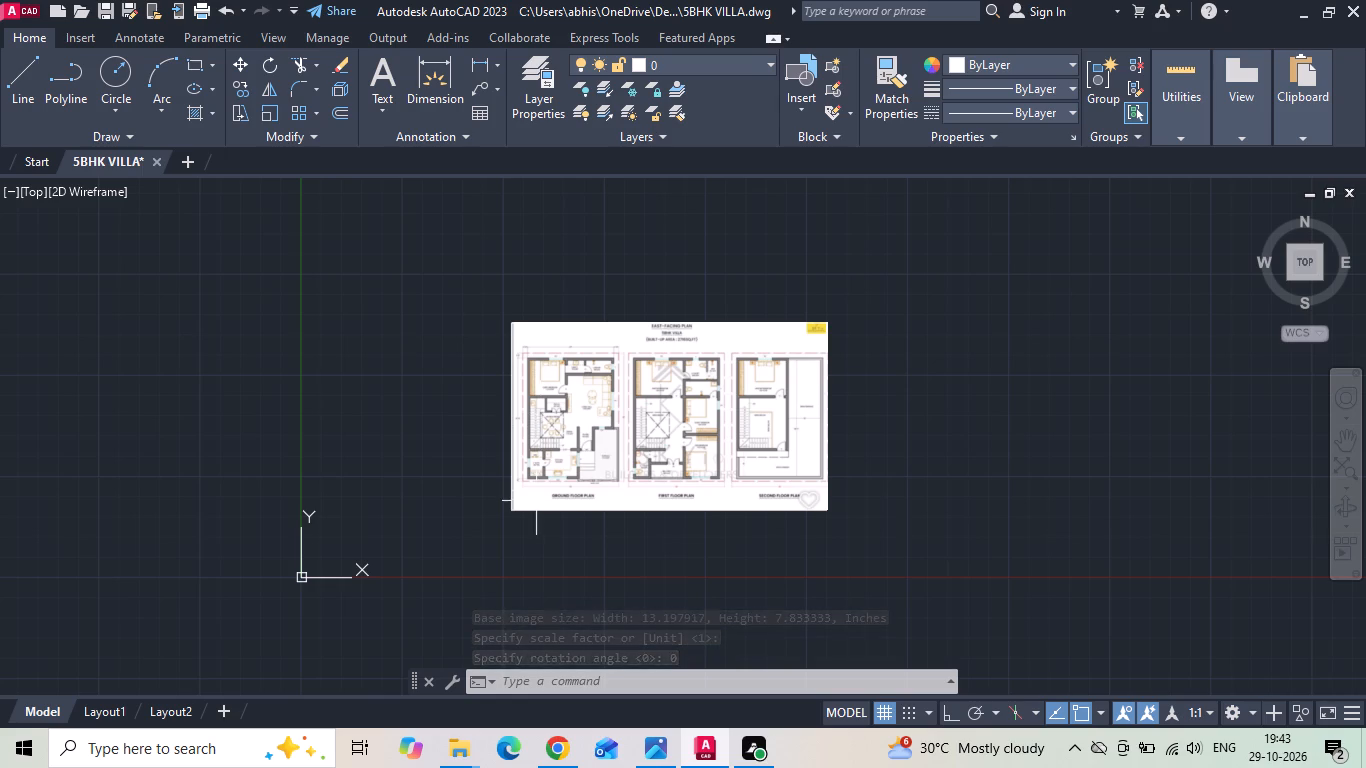
Move the pasted plan image straight up, farther above the X axis.
scroll(542, 433, "up", 1)
left_click_drag(1134, 251, 1009, 308)
left_click(725, 411)
right_click(725, 411)
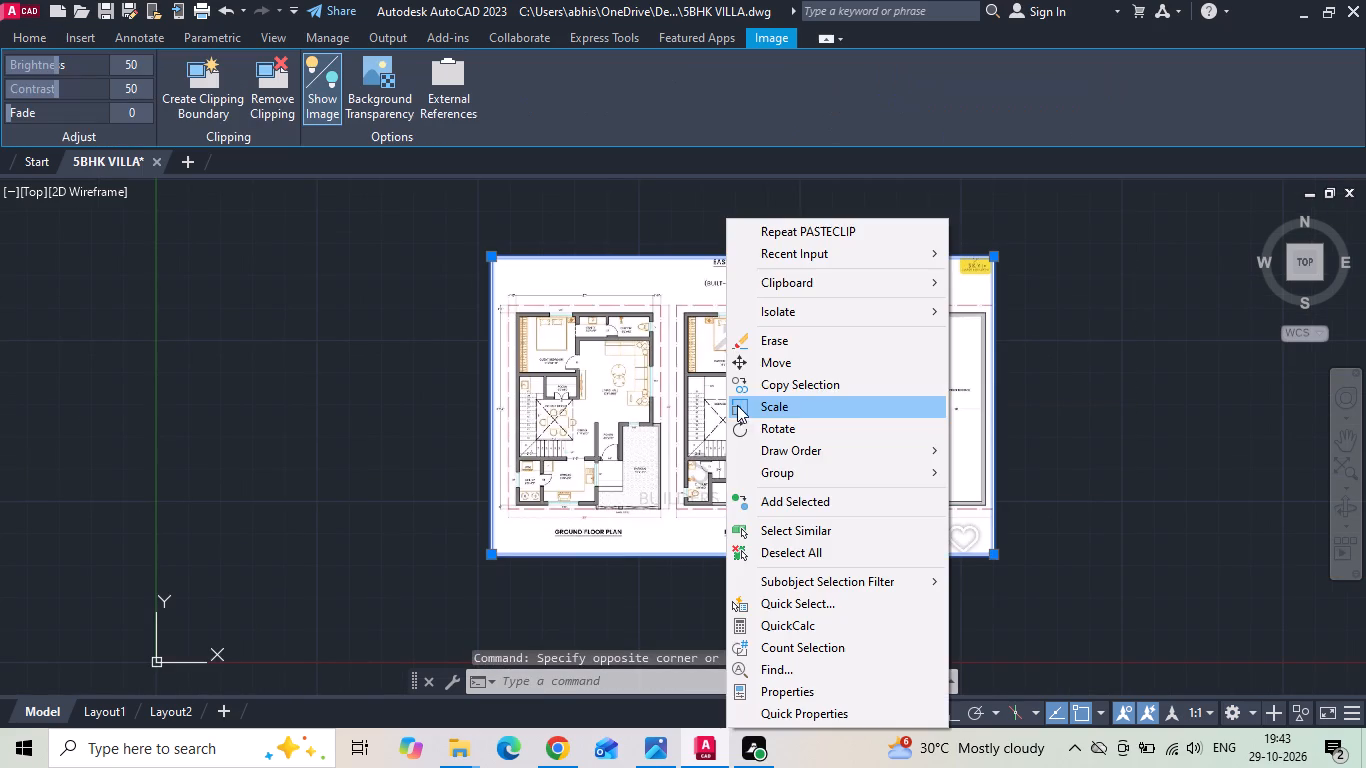
left_click(762, 366)
scroll(507, 496, "down", 2)
left_click(804, 474)
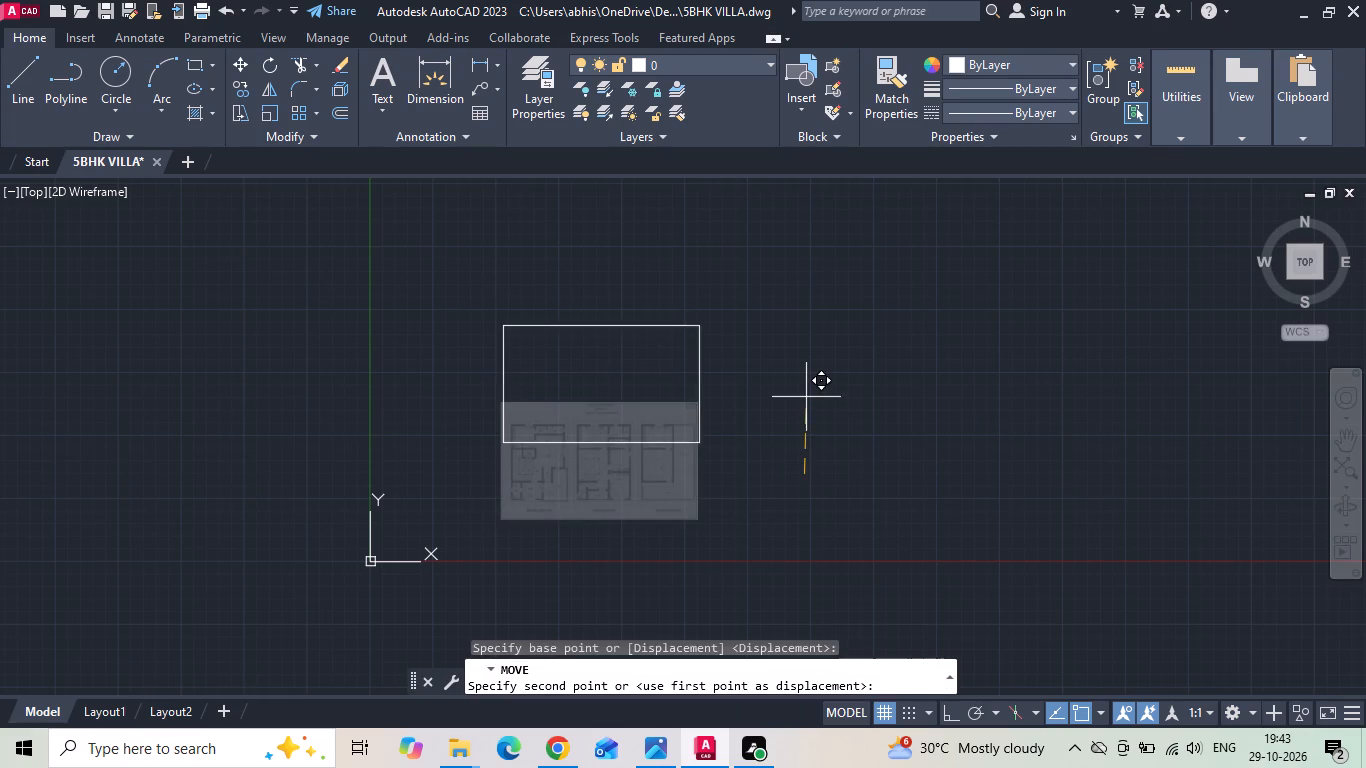
left_click(806, 368)
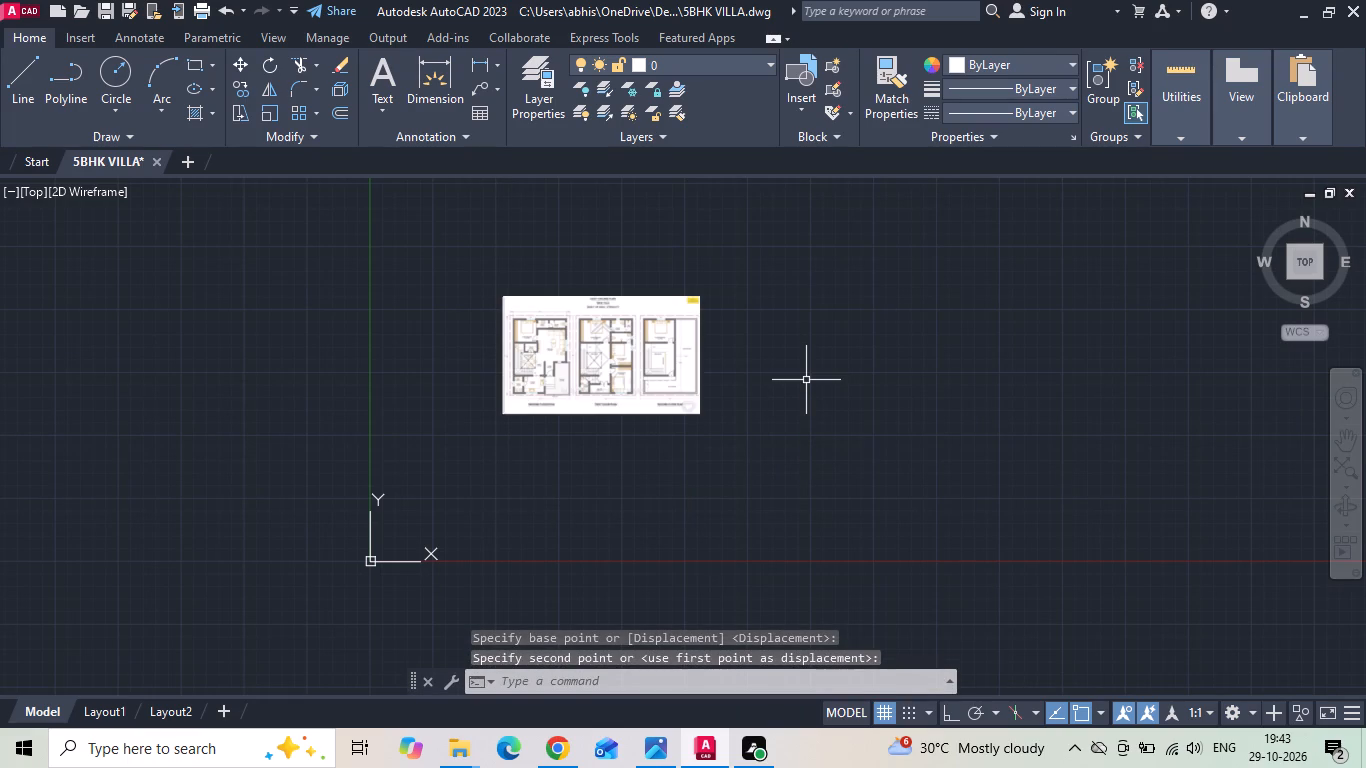
key("Escape")
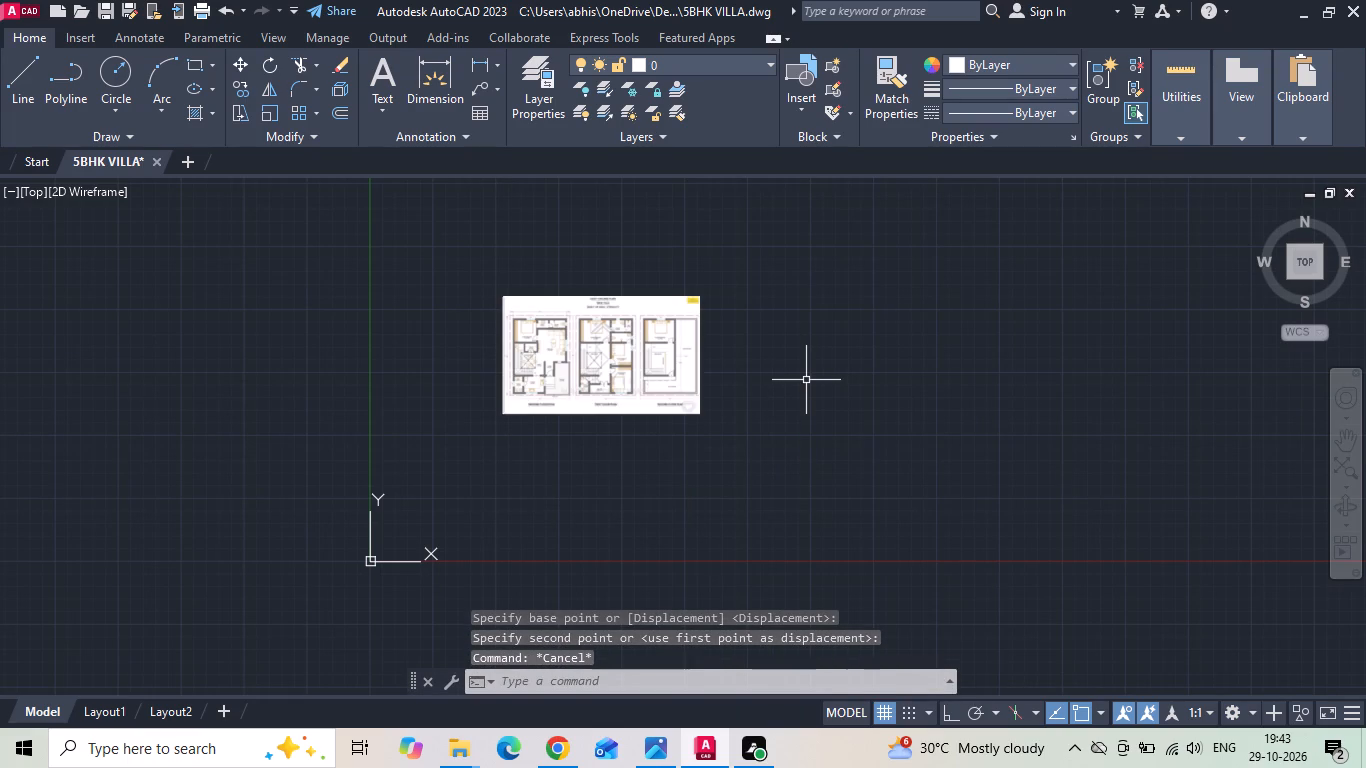
Draw a rectangle 30' long and 40' wide in the empty area beside the plan image for the plot boundary.
scroll(541, 322, "up", 3)
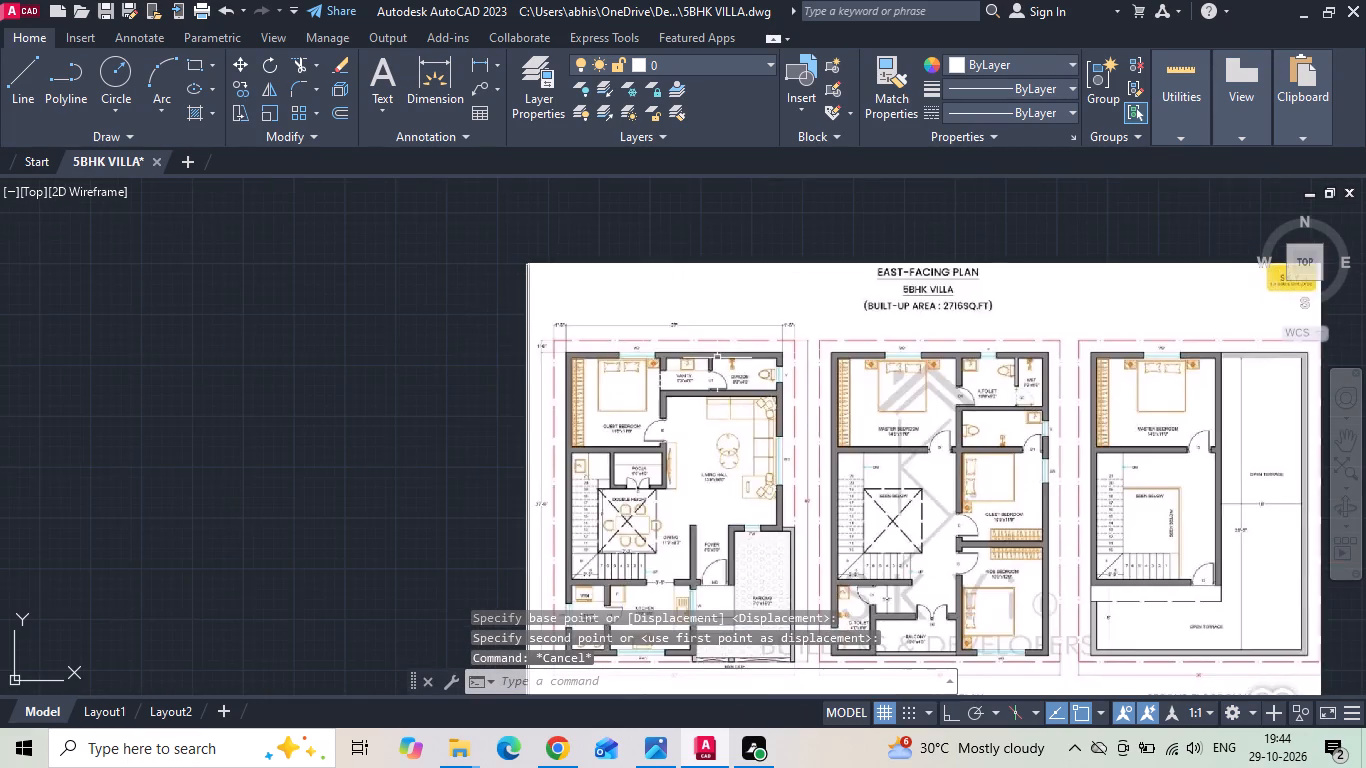
scroll(826, 353, "up", 1)
scroll(639, 290, "up", 1)
scroll(599, 193, "down", 2)
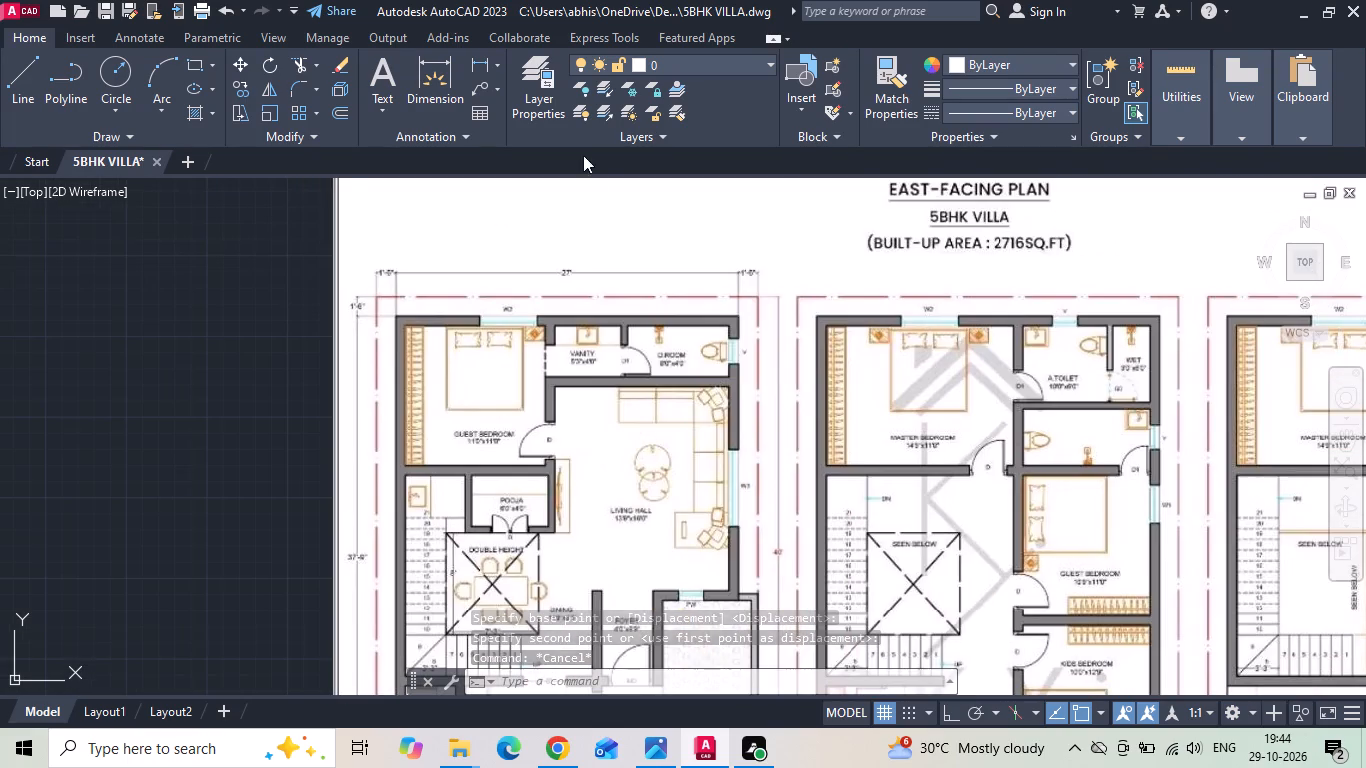
scroll(418, 350, "down", 1)
middle_click_drag(438, 593, 437, 589)
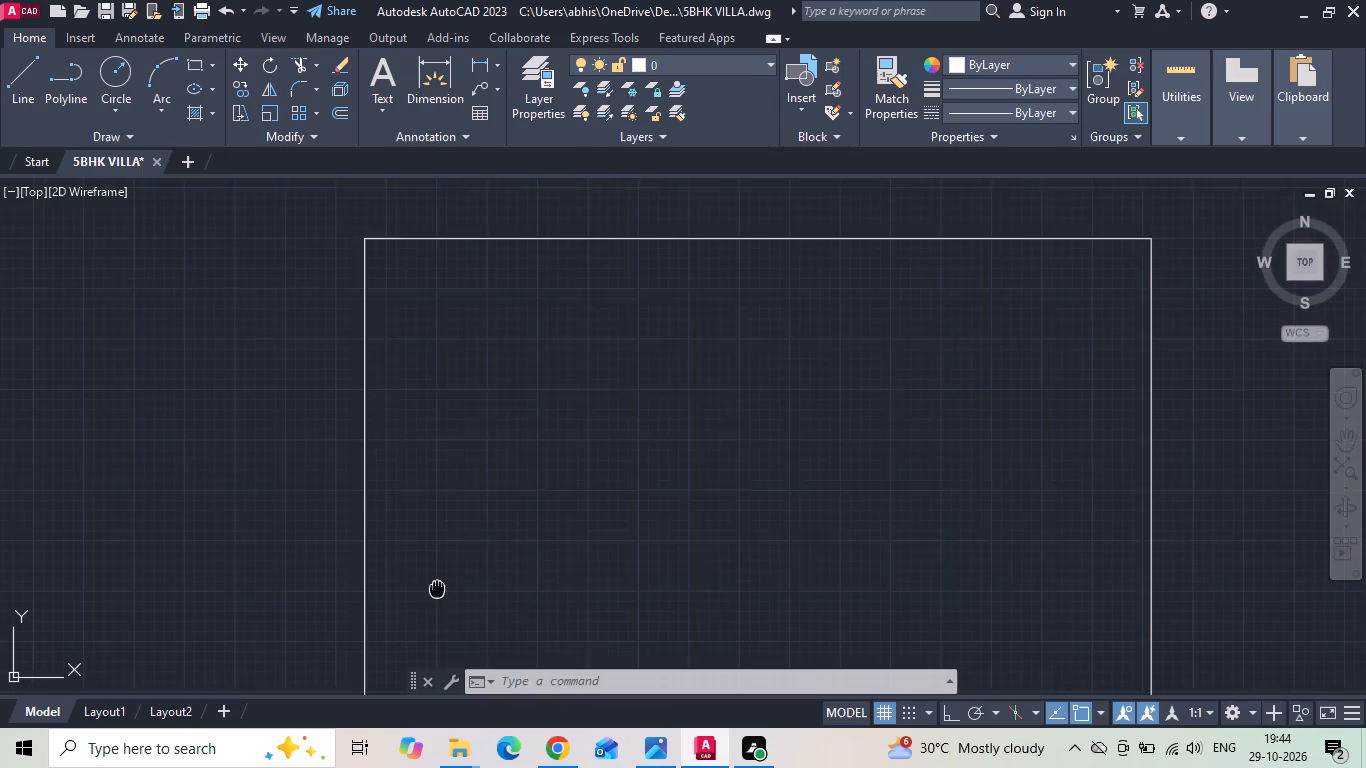
middle_click_drag(437, 589, 423, 526)
type("REC")
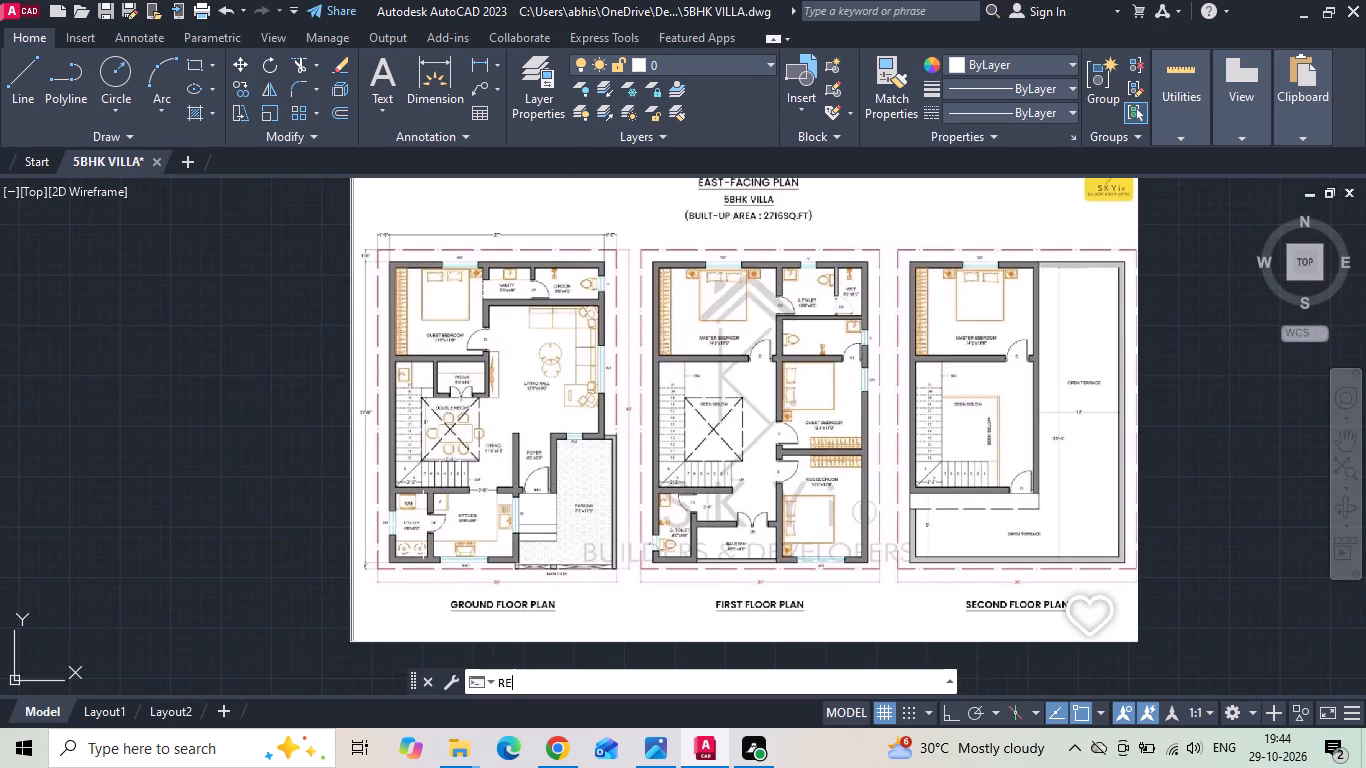
key("space")
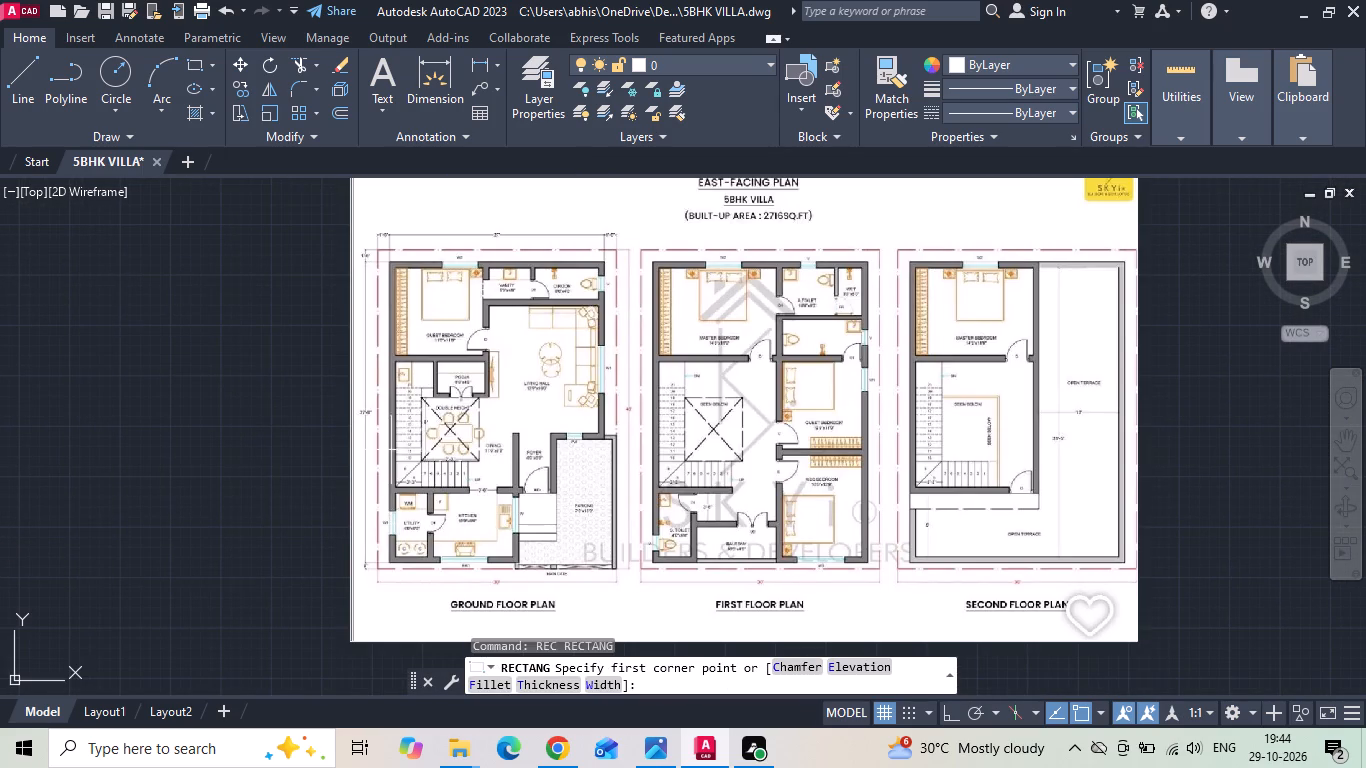
scroll(461, 302, "down", 2)
scroll(346, 270, "up", 2)
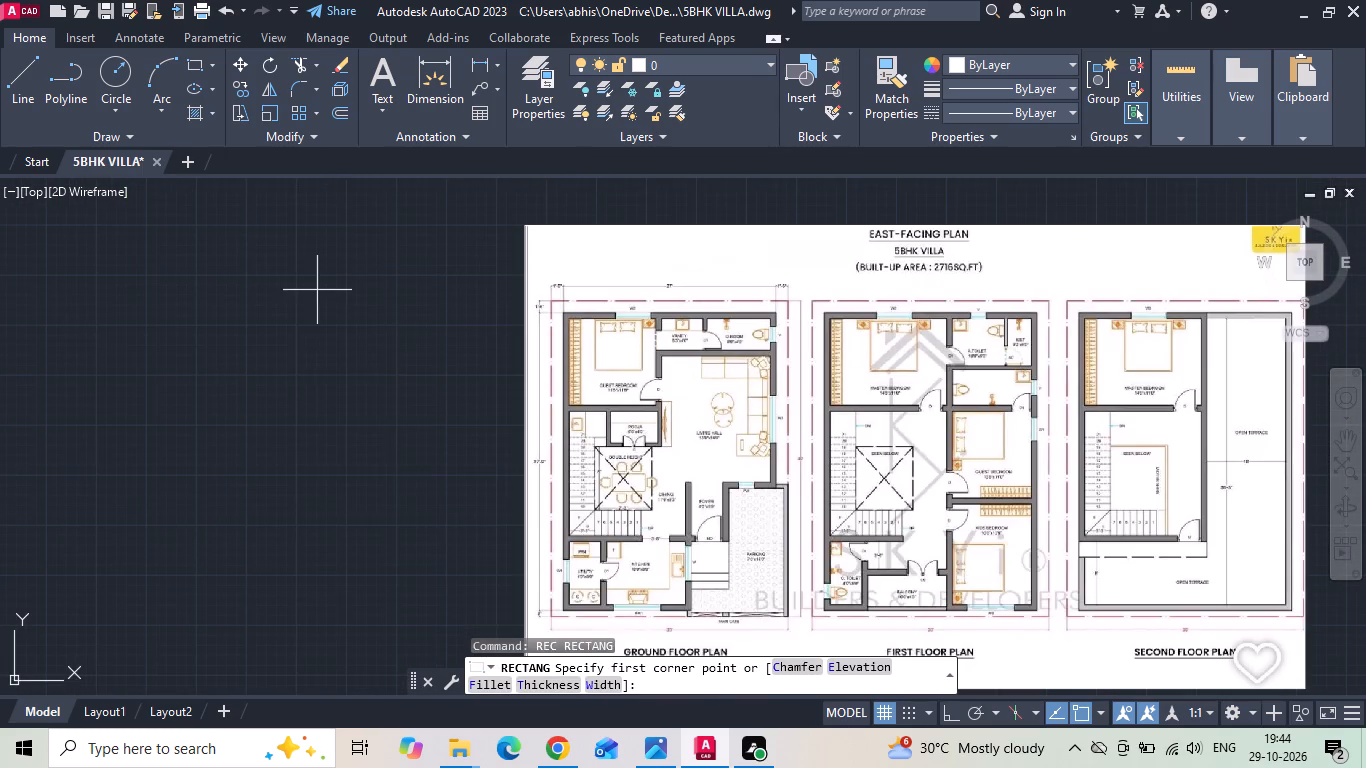
left_click_drag(313, 290, 338, 351)
type("D")
key("space")
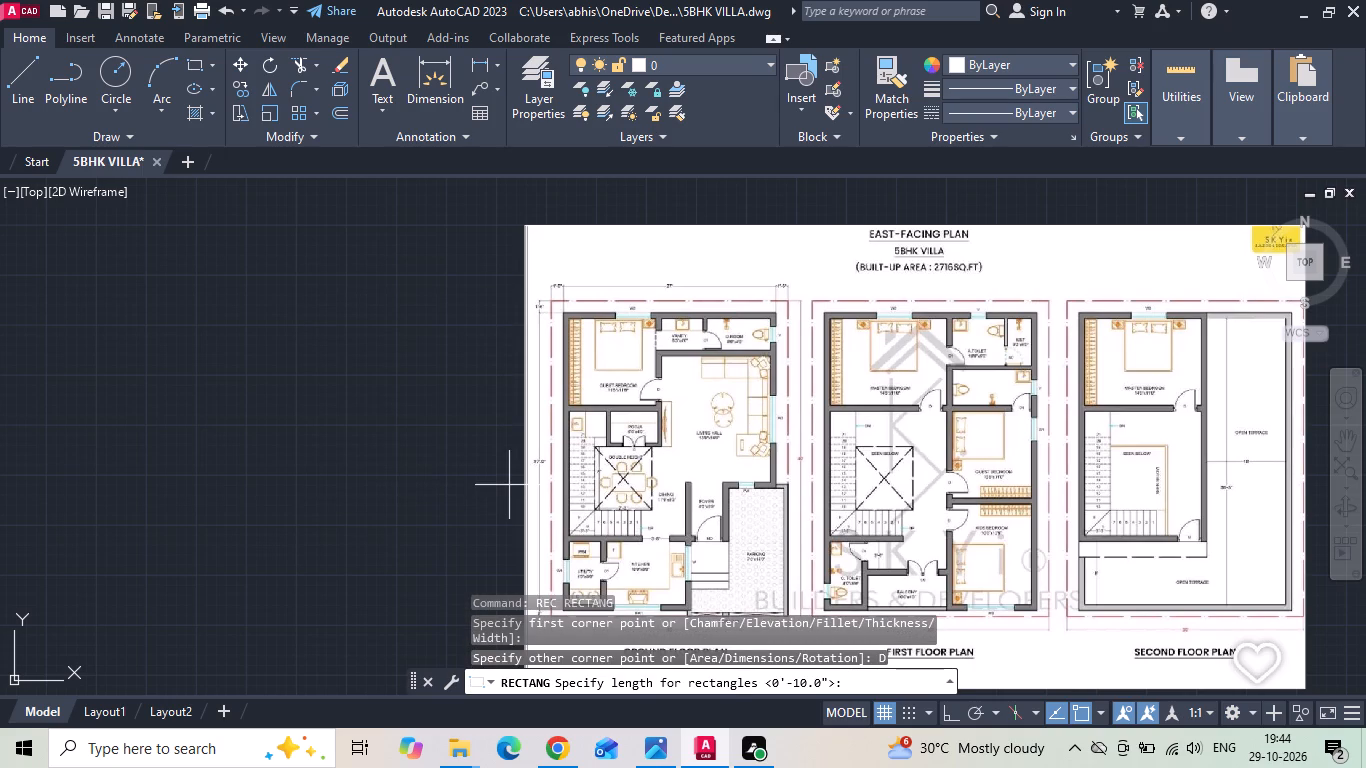
type("30'")
key("Return")
type("40'")
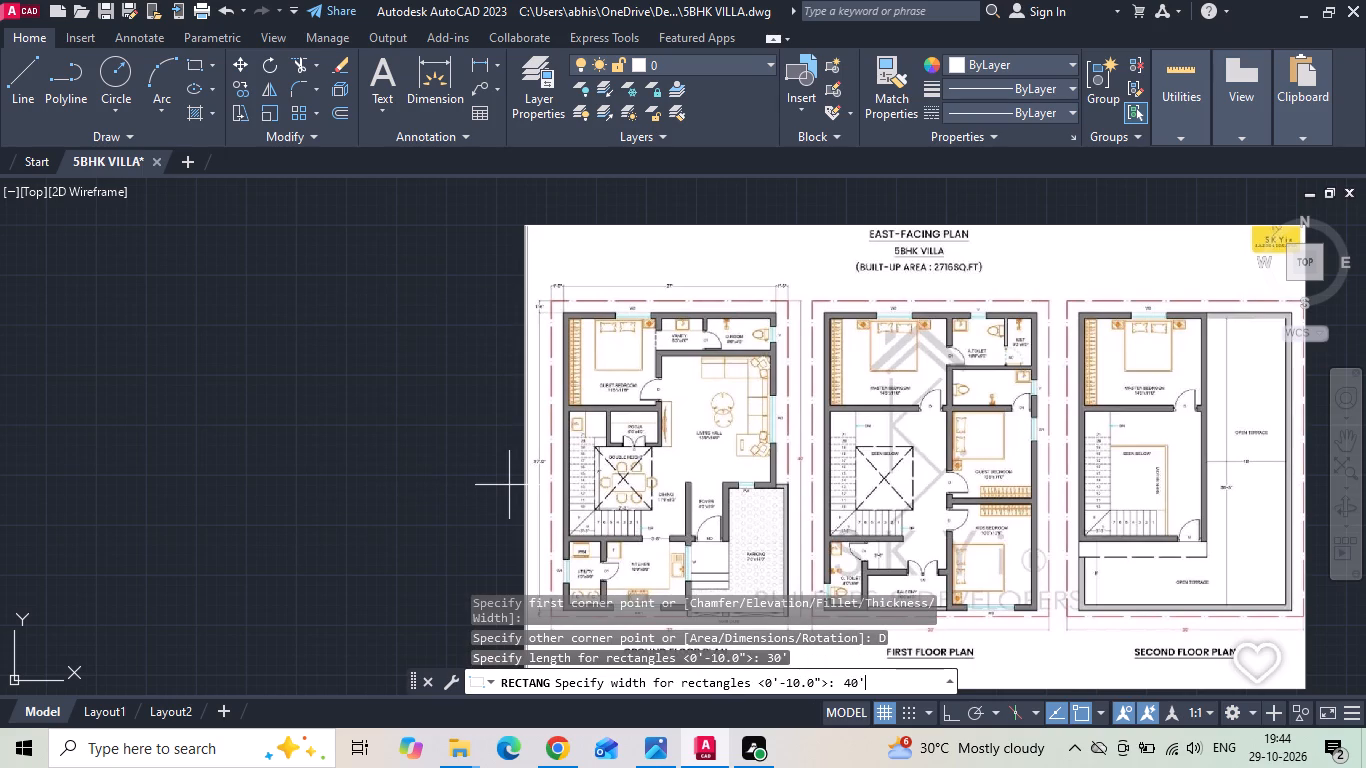
key("Return")
left_click(509, 485)
Scale the plan image down from its upper-left corner so its floor plans are closer to the rectangle's size.
scroll(467, 396, "down", 1)
left_click_drag(532, 243, 519, 287)
left_click(489, 334)
right_click(489, 334)
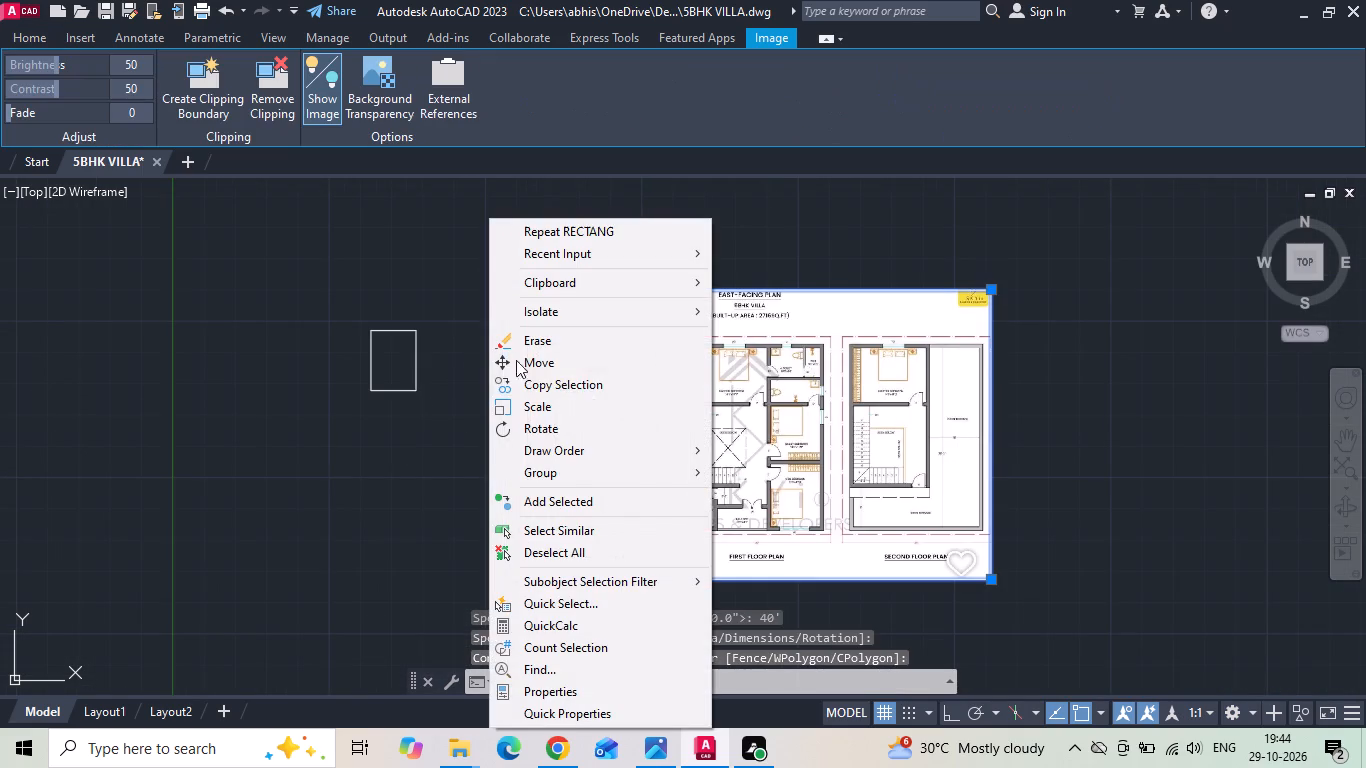
left_click(517, 413)
left_click_drag(497, 294, 497, 303)
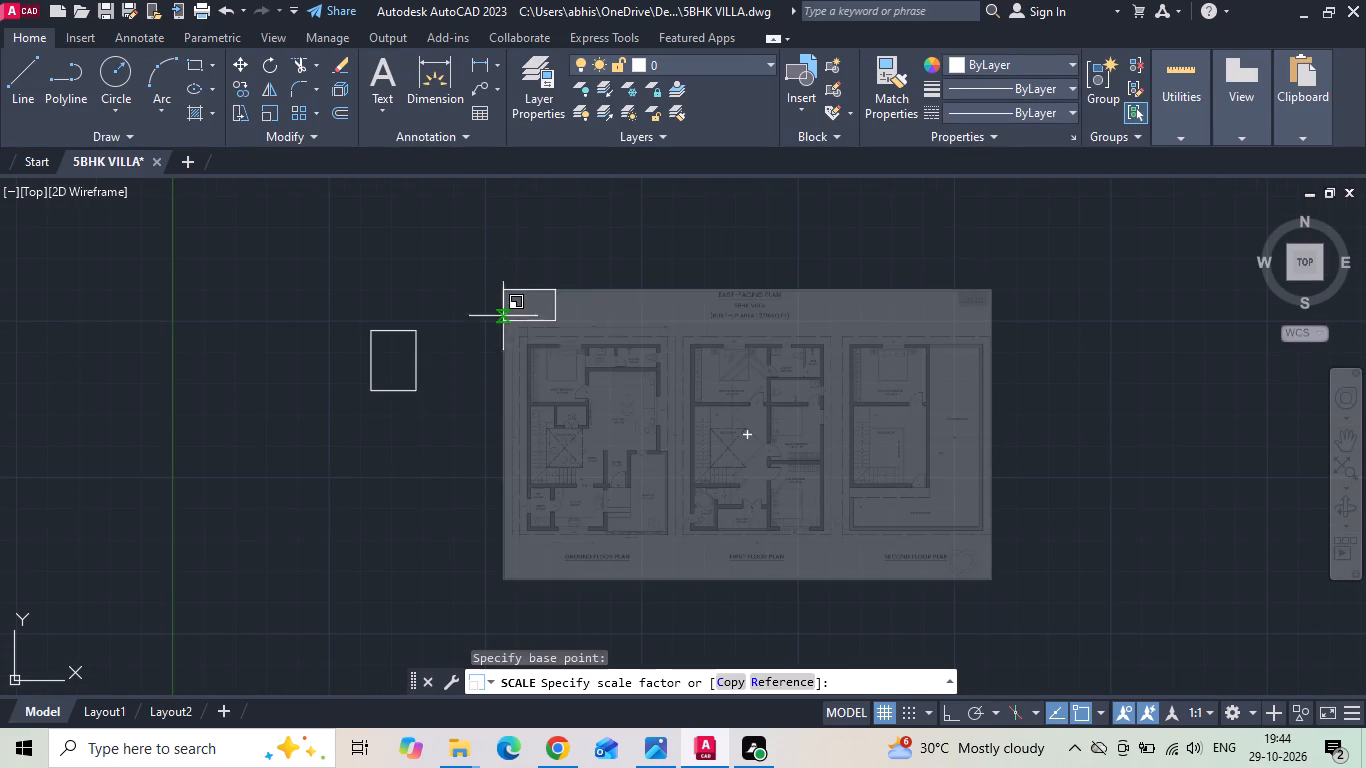
left_click(521, 345)
Move the scaled plan image right next to the 30' by 40' rectangle.
left_click_drag(645, 399, 627, 389)
left_click(550, 305)
right_click(550, 305)
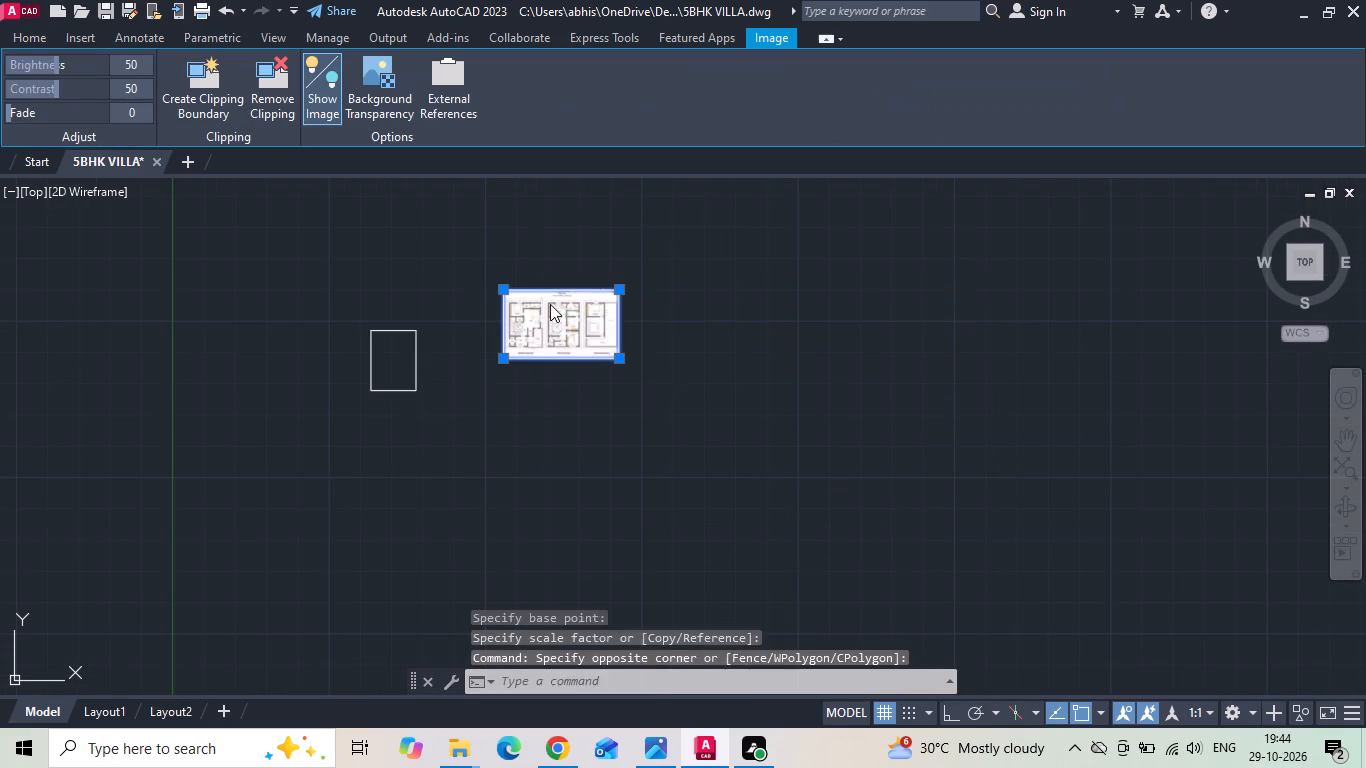
left_click(582, 364)
left_click_drag(523, 347, 514, 379)
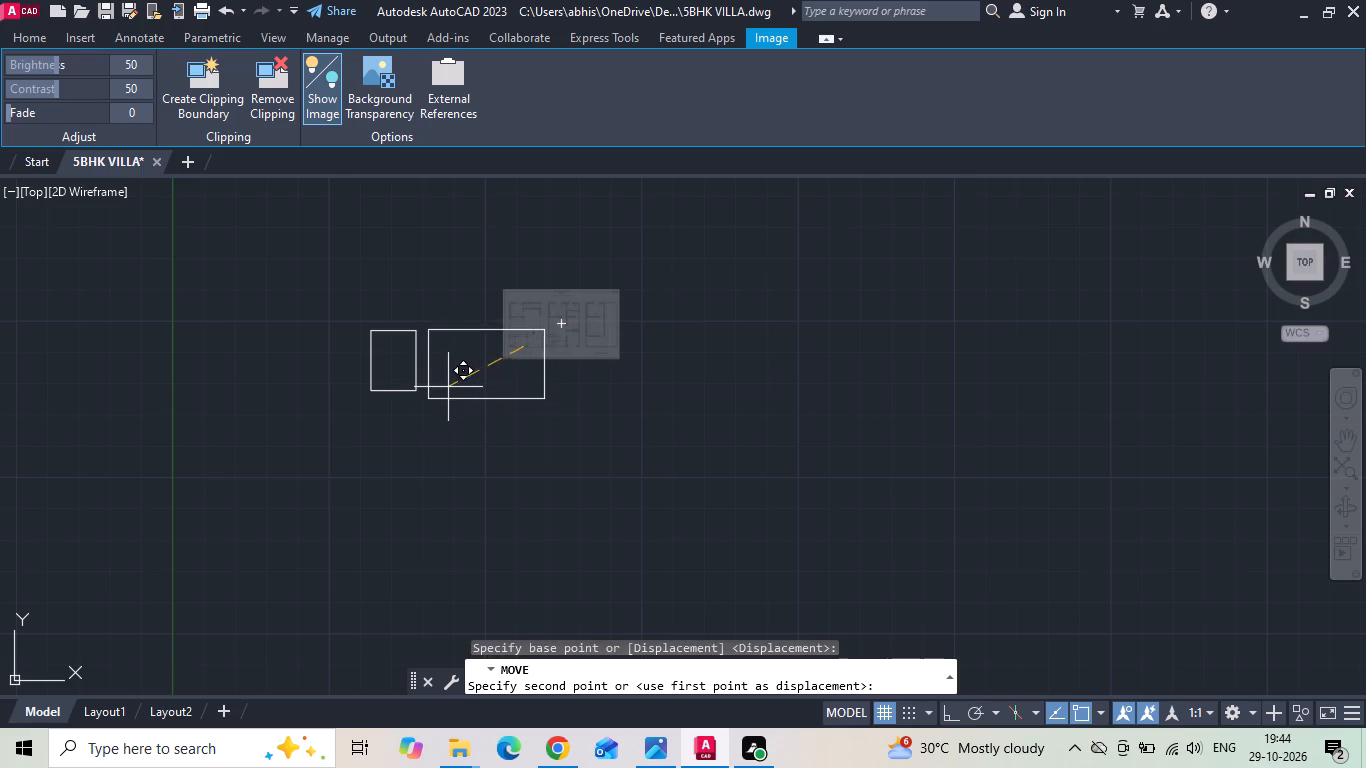
left_click(448, 383)
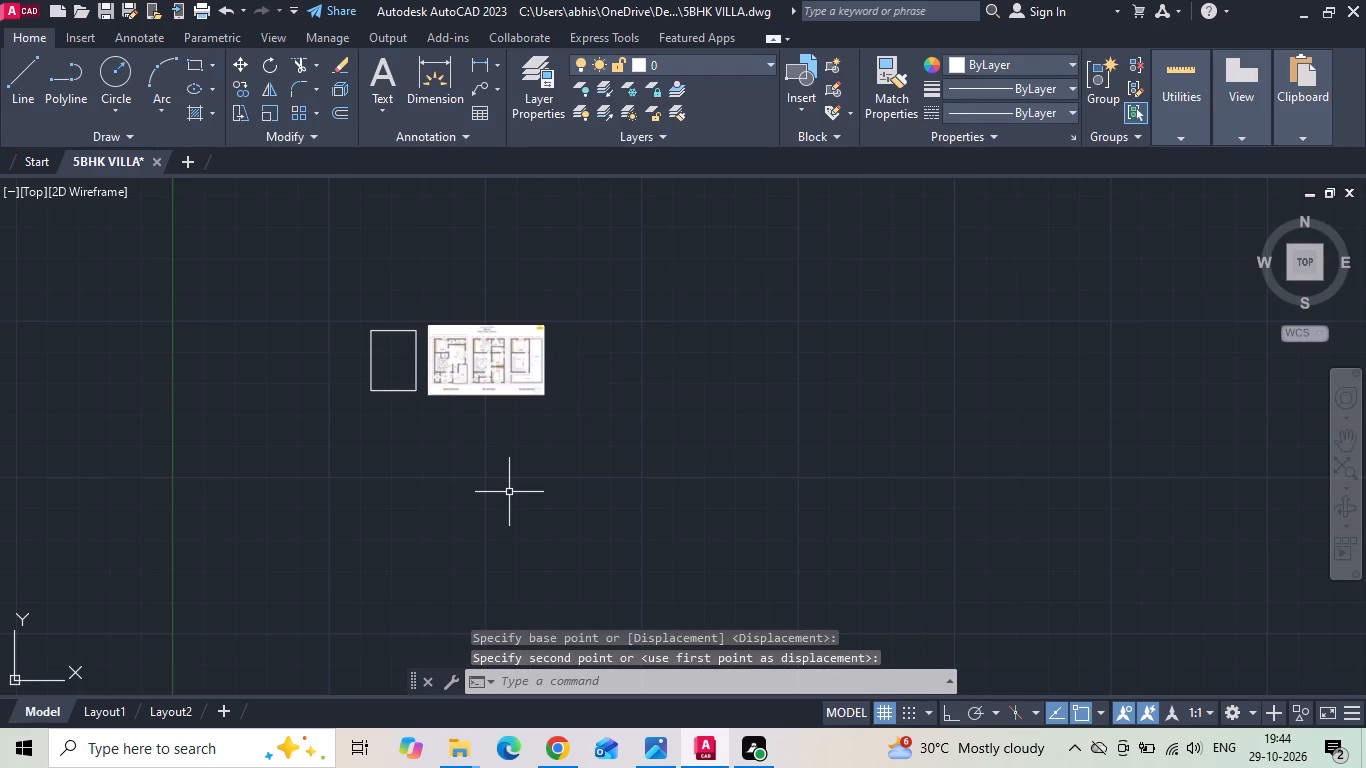
Check the length type, precision and insertion scale in the drawing units settings.
type("UN")
key("space")
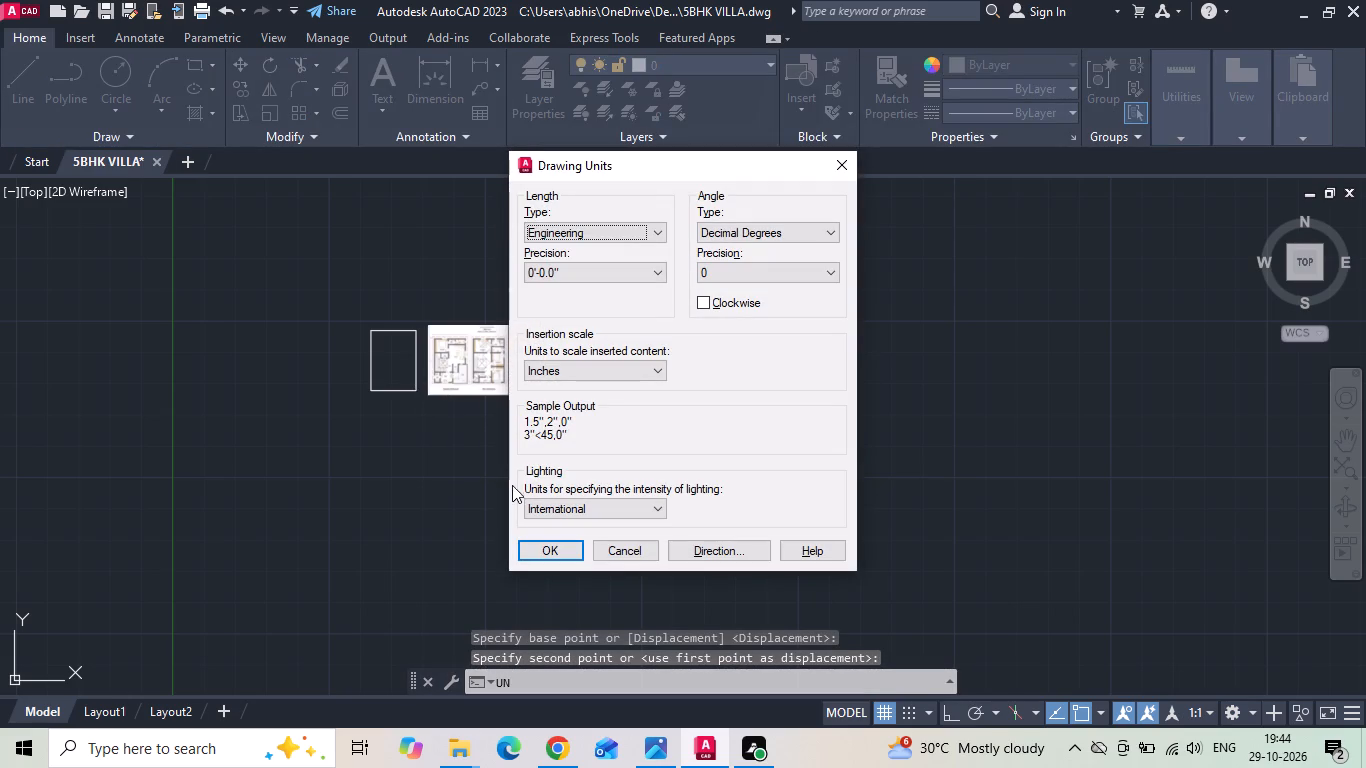
left_click(446, 475)
left_click(518, 548)
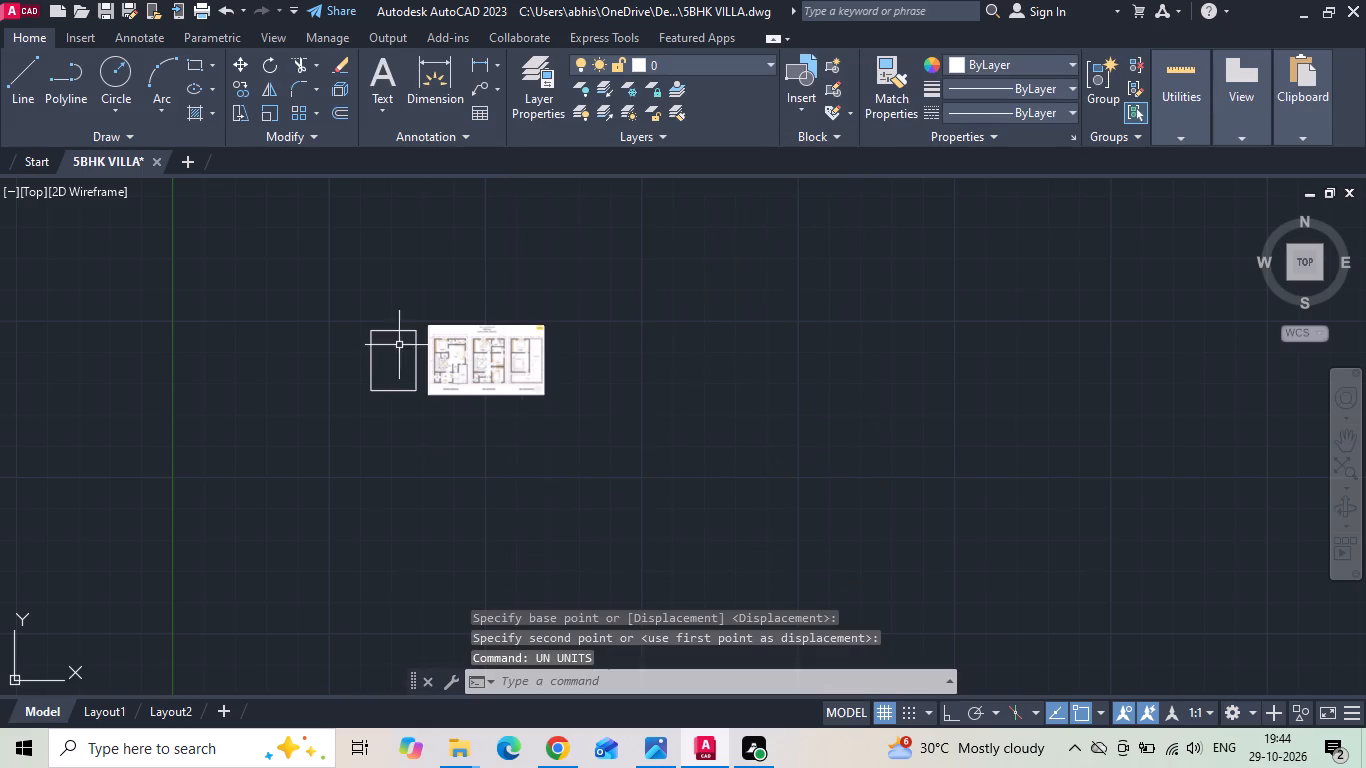
Examine the setback and overall dimensions around the ground floor plan in the reference image.
scroll(397, 334, "up", 4)
middle_click_drag(383, 404, 422, 355)
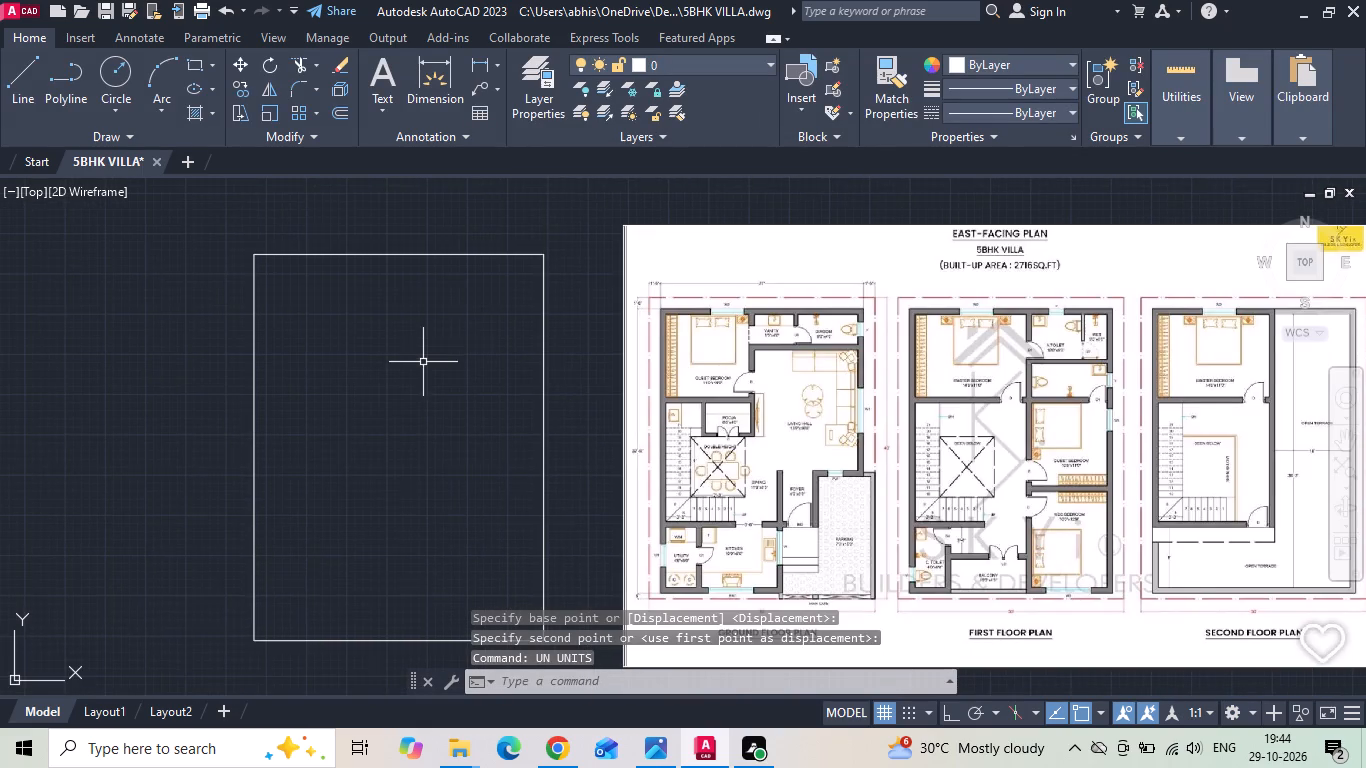
scroll(744, 301, "up", 2)
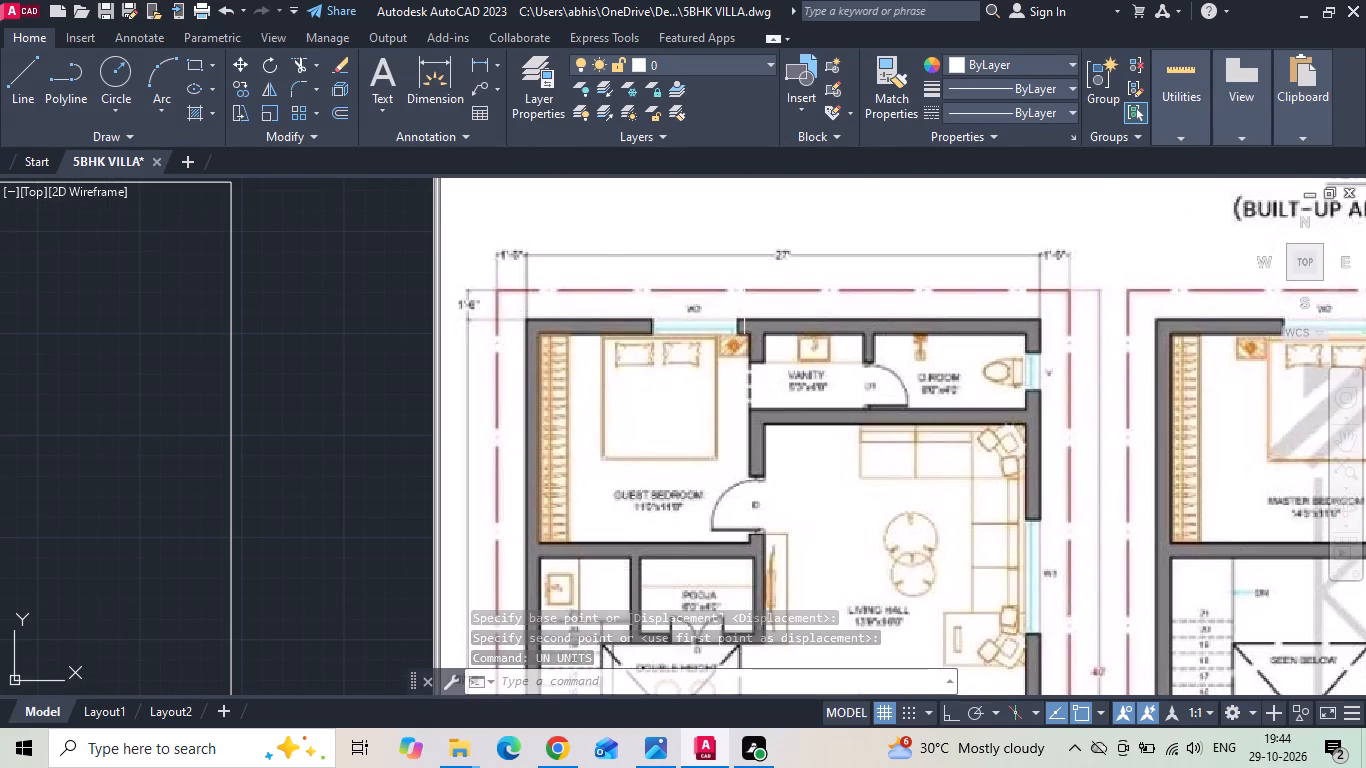
scroll(744, 299, "down", 1)
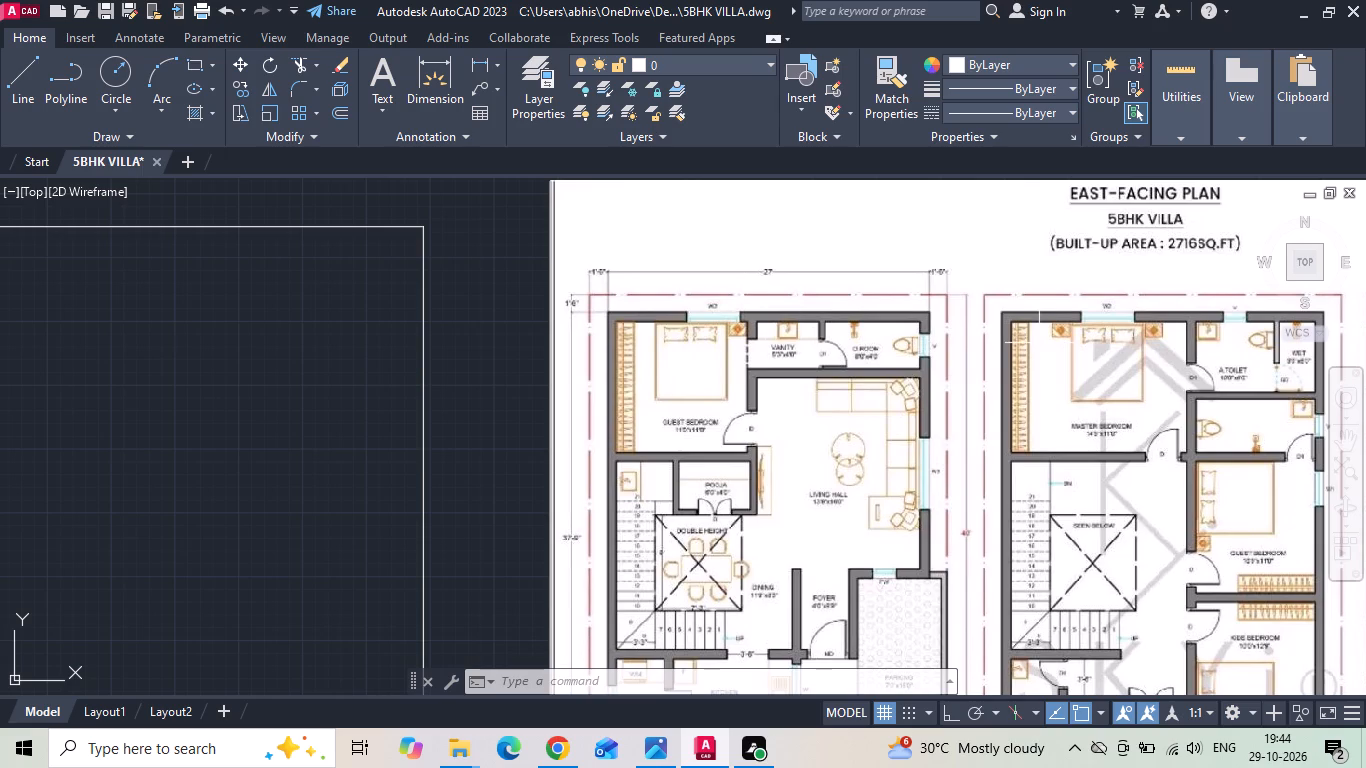
scroll(1050, 343, "down", 1)
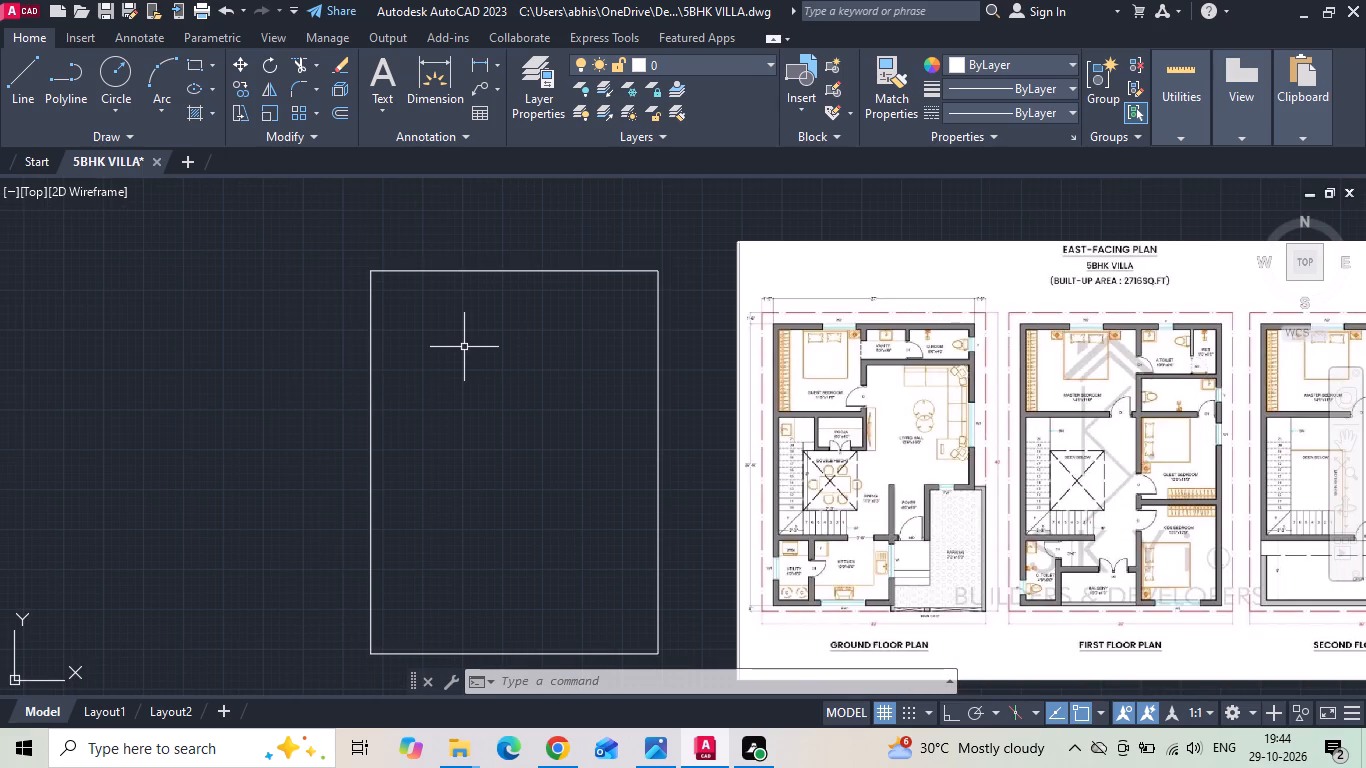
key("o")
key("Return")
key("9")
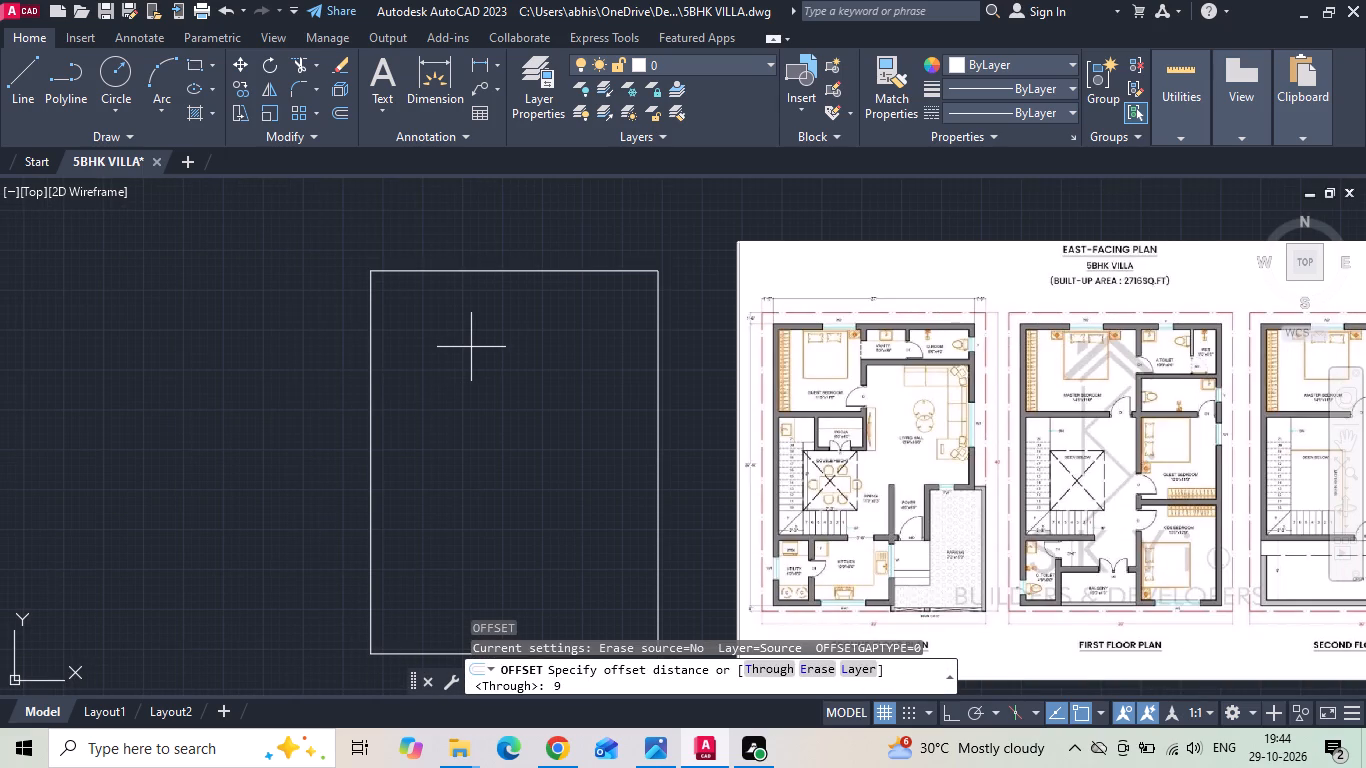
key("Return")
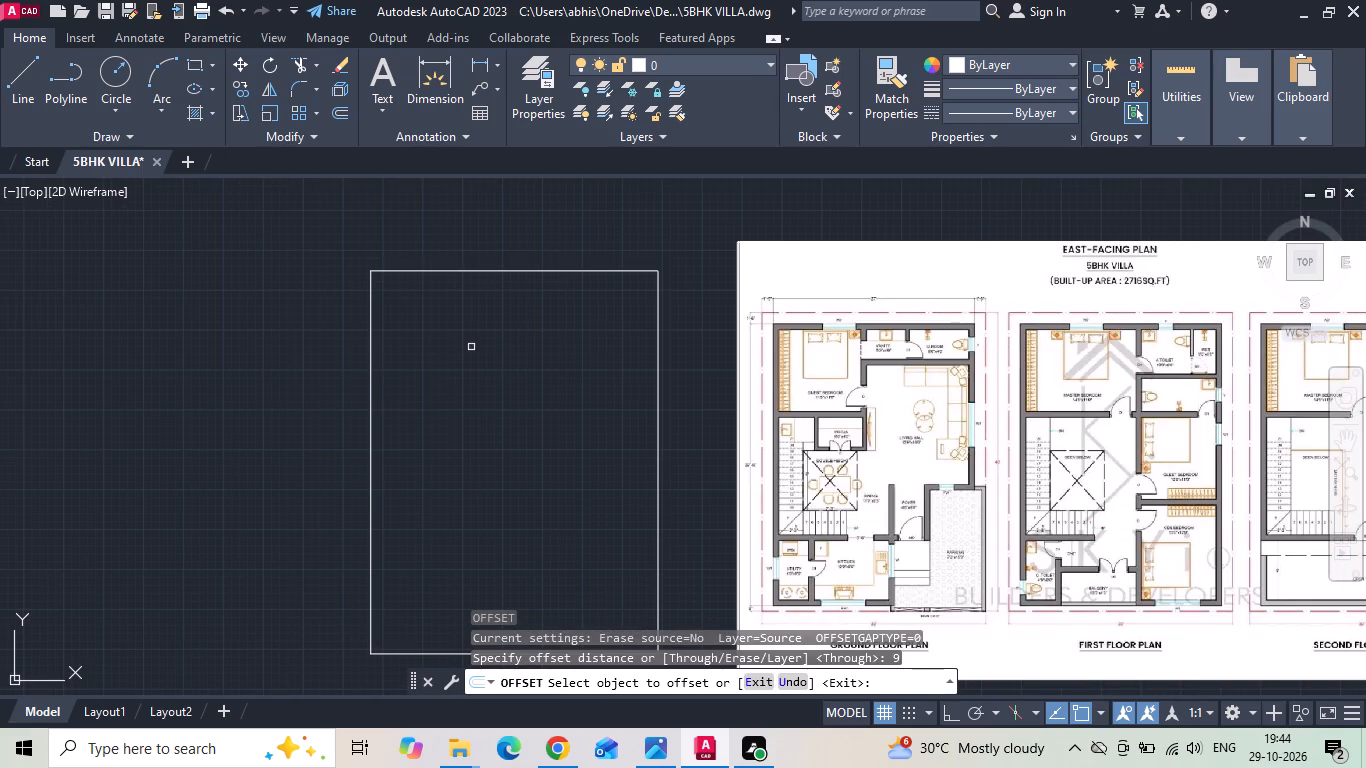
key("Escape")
Offset the 30' by 40' plot rectangle 1'6" inward as the setback line and save the drawing.
key("o")
key("Return")
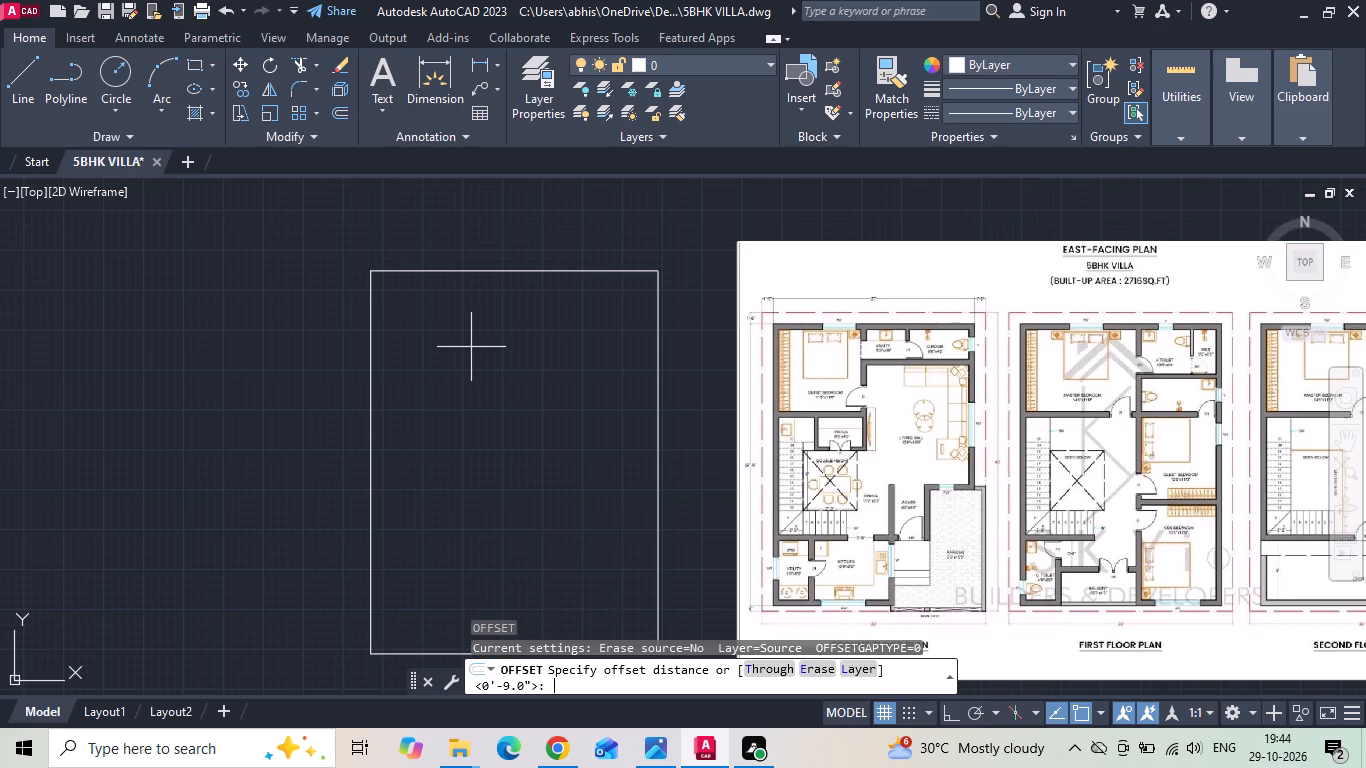
scroll(860, 329, "up", 2)
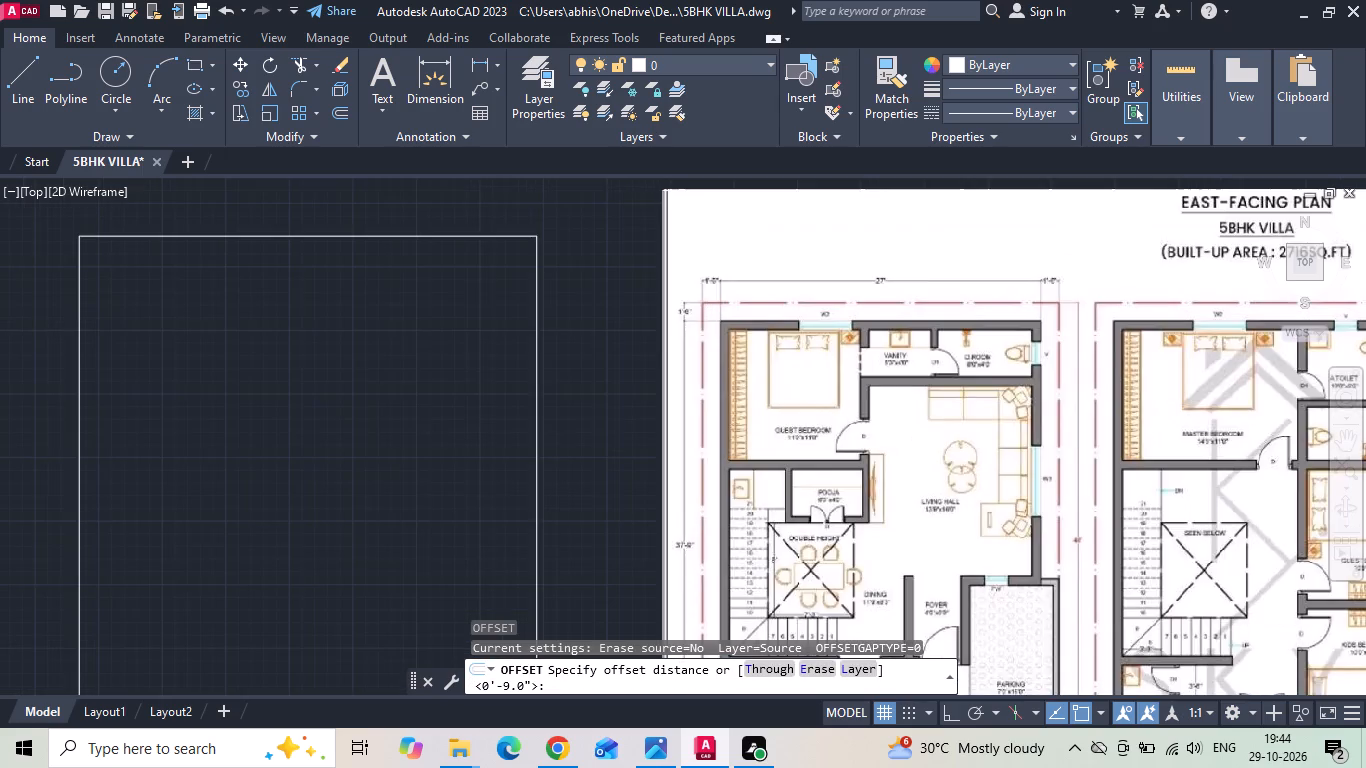
type("1'6")
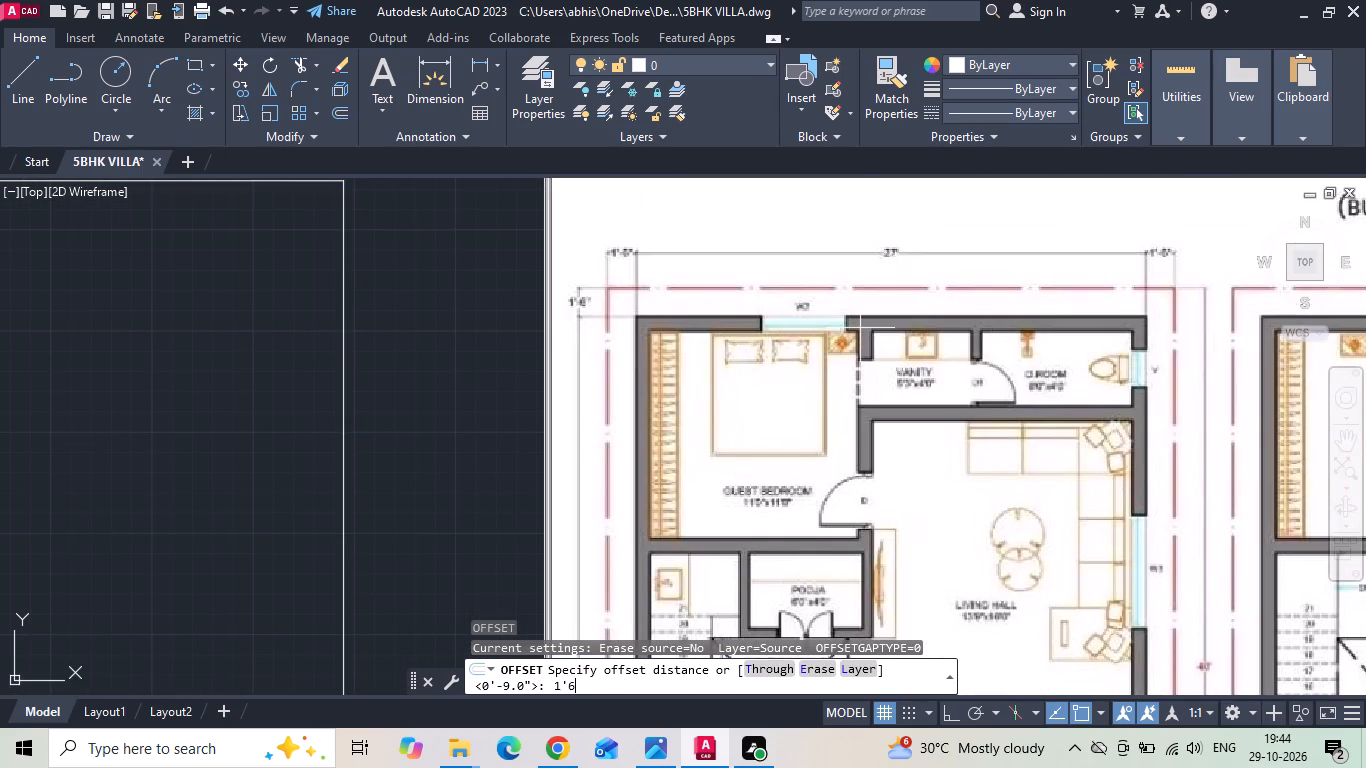
key("Return")
scroll(866, 241, "down", 2)
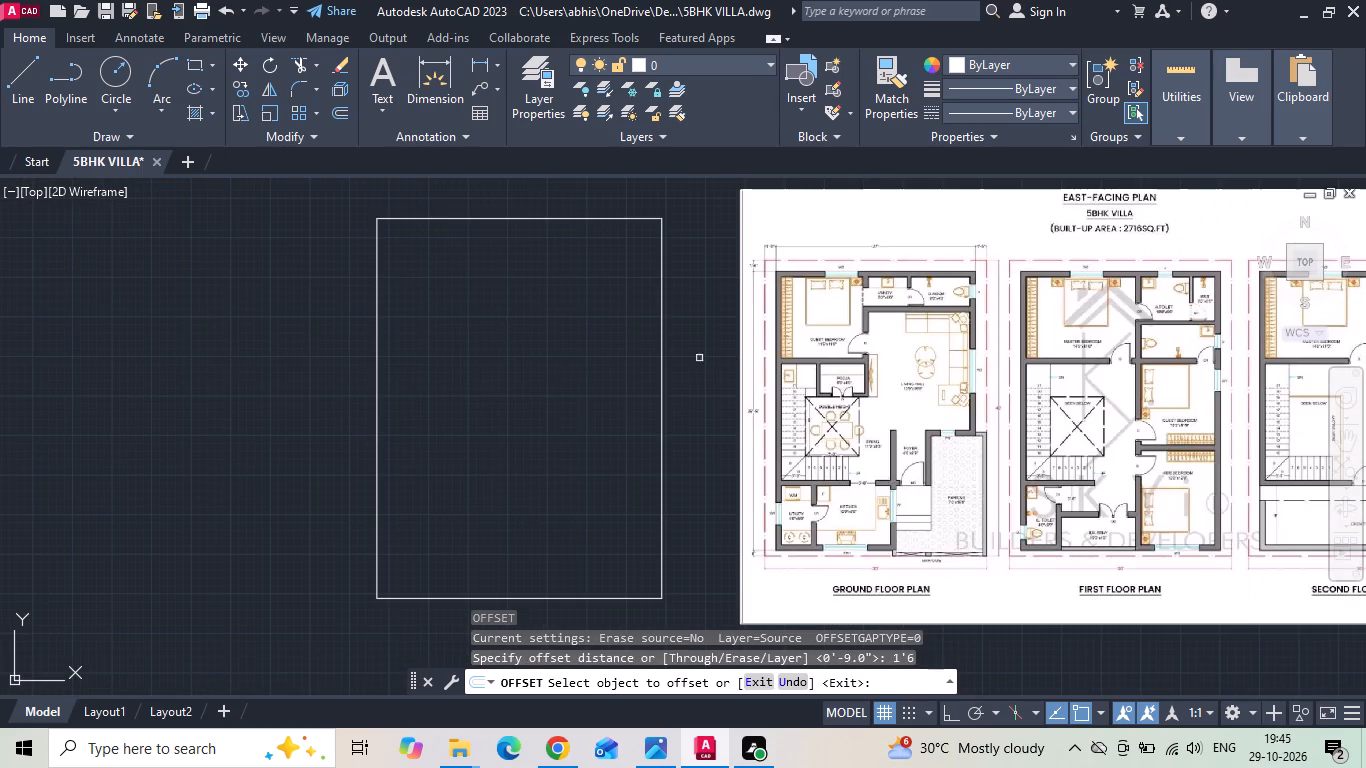
left_click(378, 422)
left_click(445, 394)
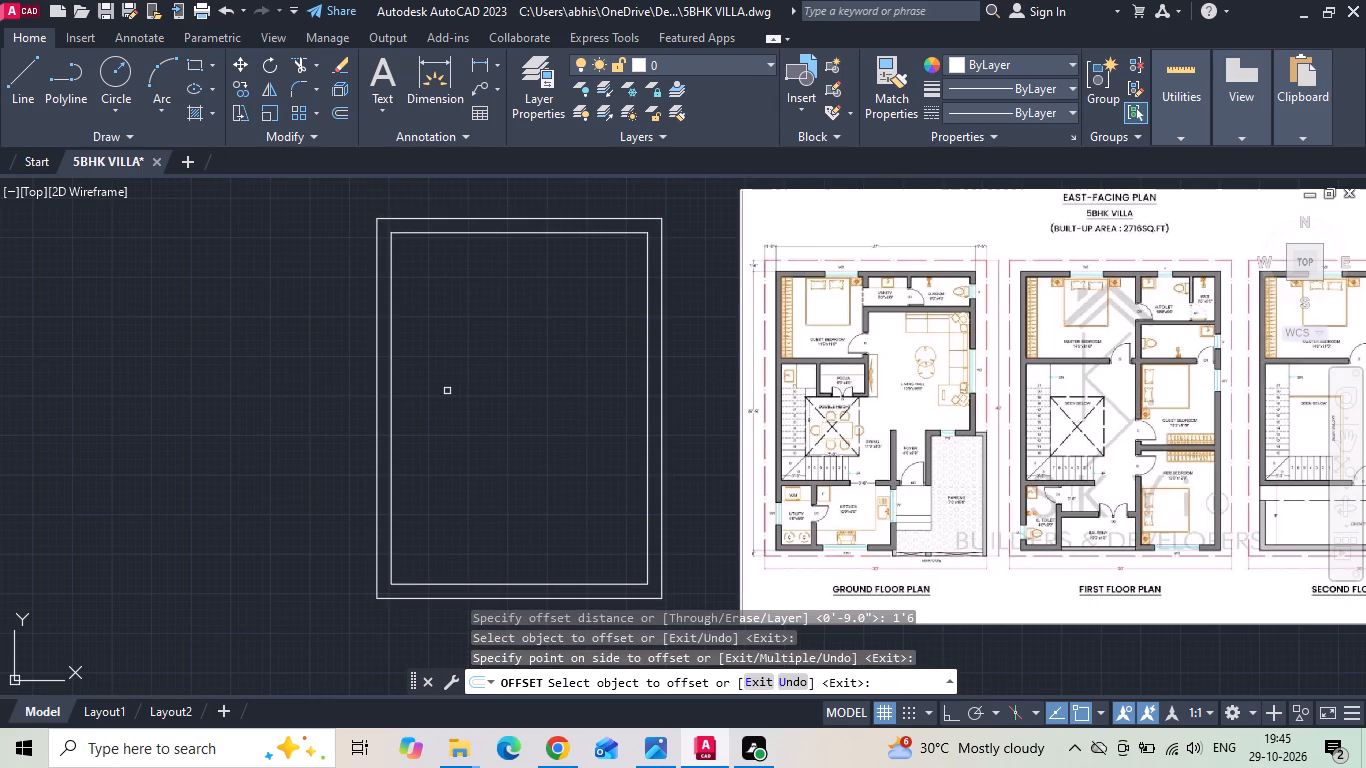
key("Escape")
key("ctrl+s")
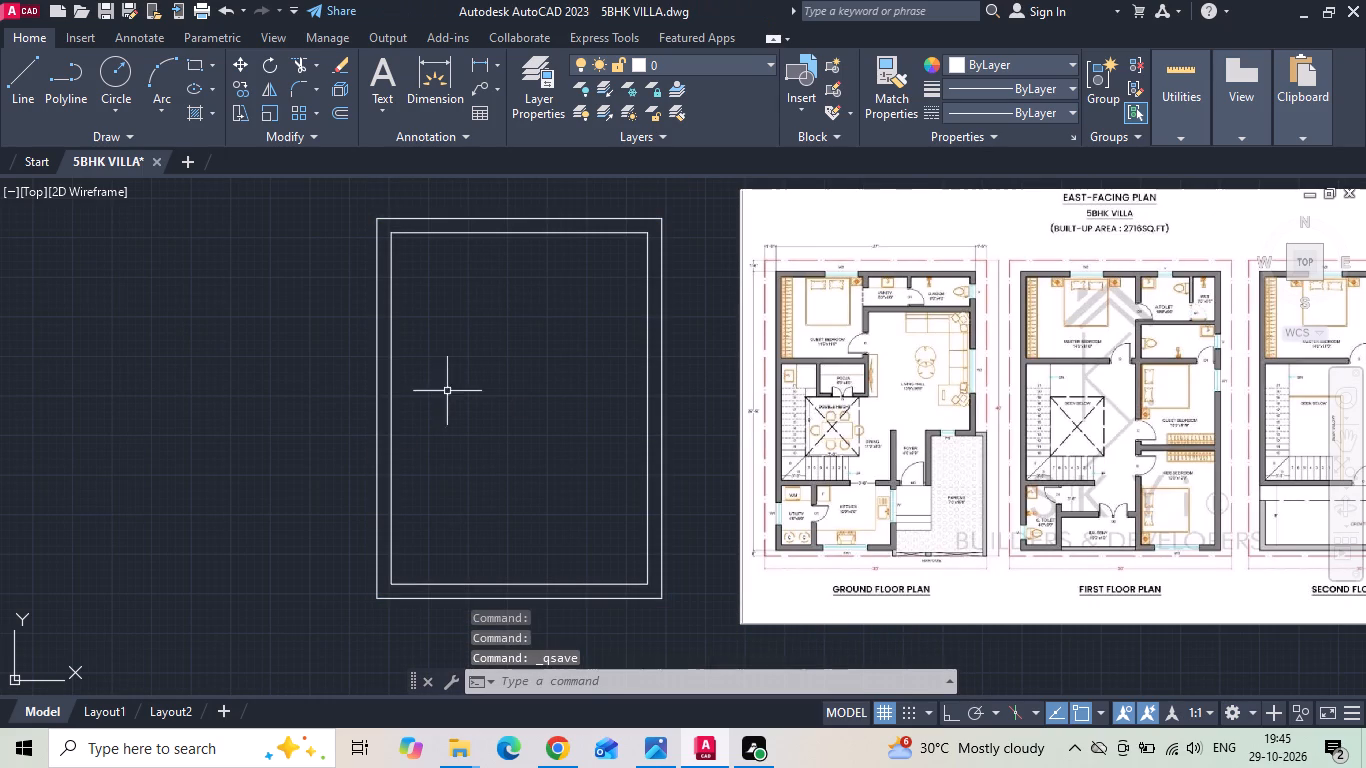
key("ctrl+s")
Offset the setback rectangle 9" inward to form the outer wall thickness.
type("O")
key("space")
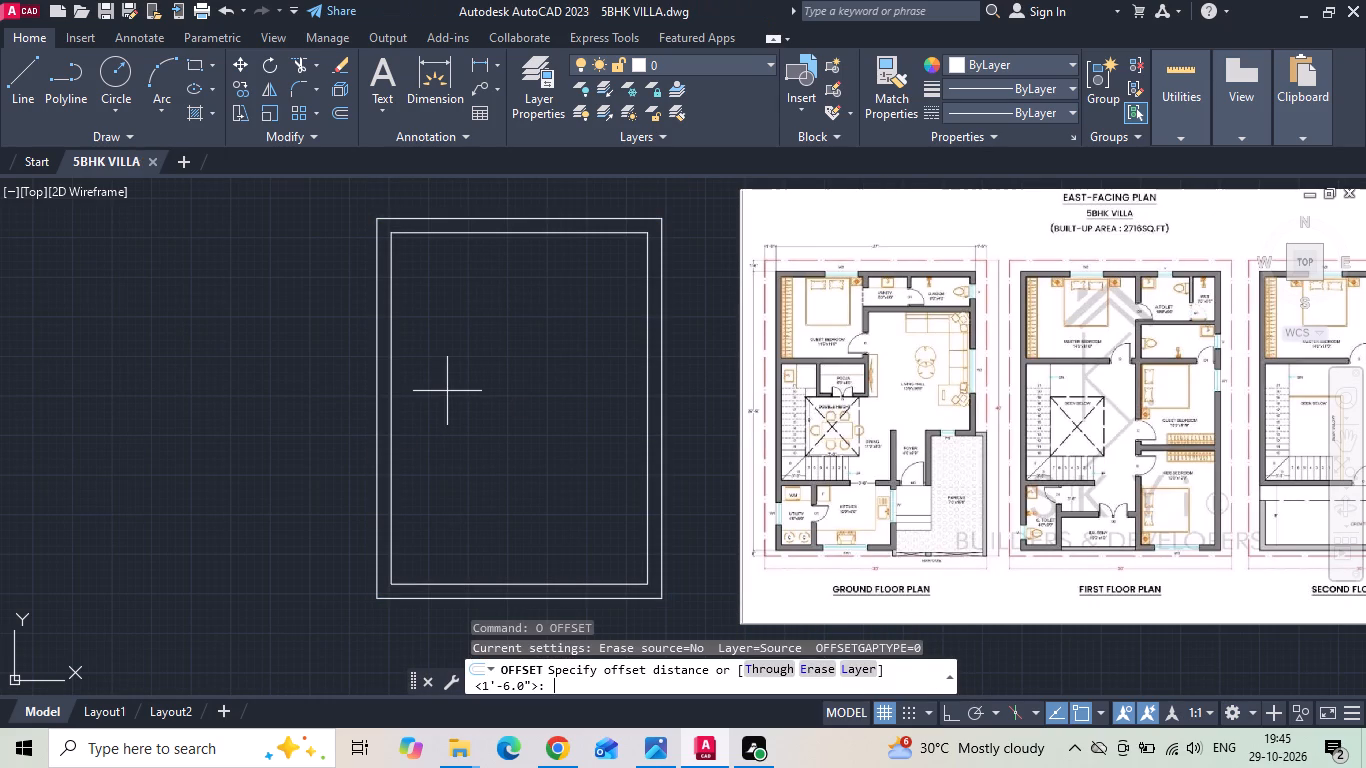
key("9")
key("Return")
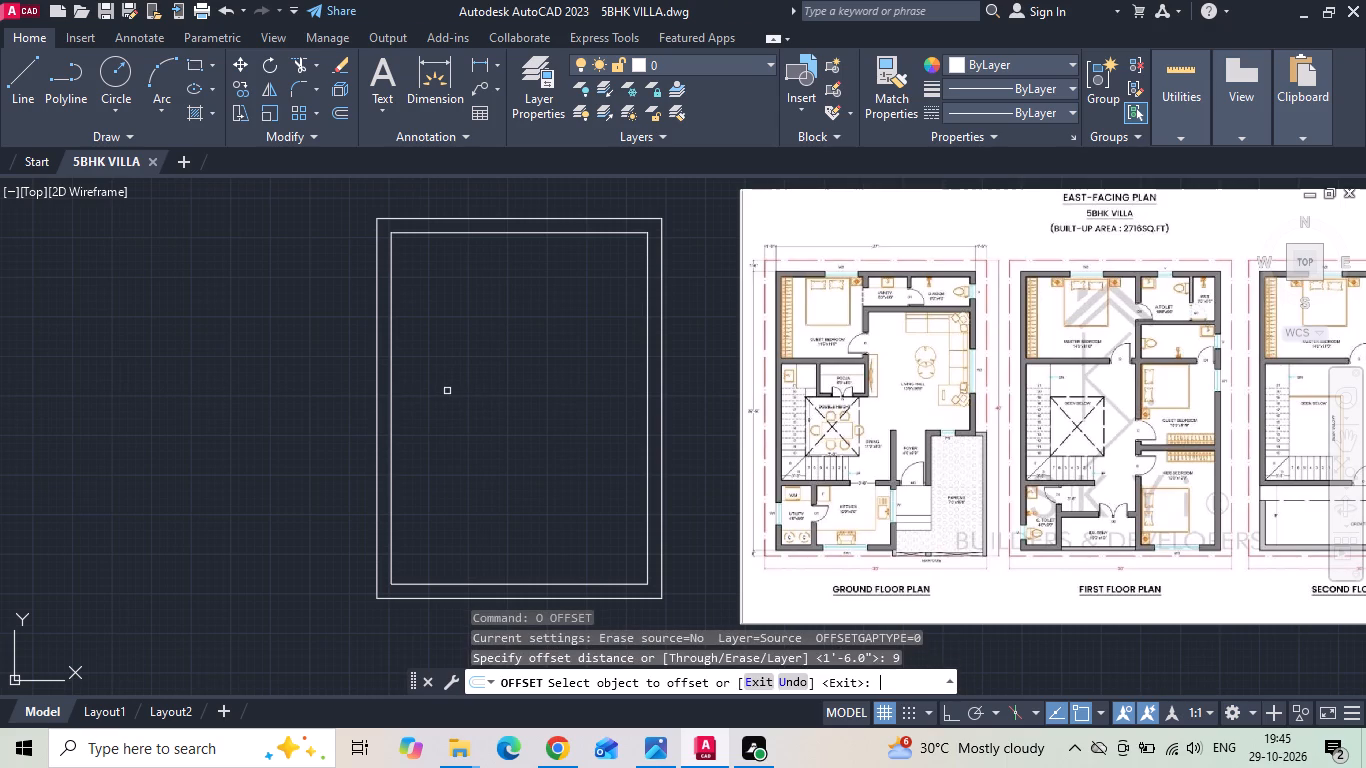
left_click_drag(392, 477, 402, 472)
left_click(455, 421)
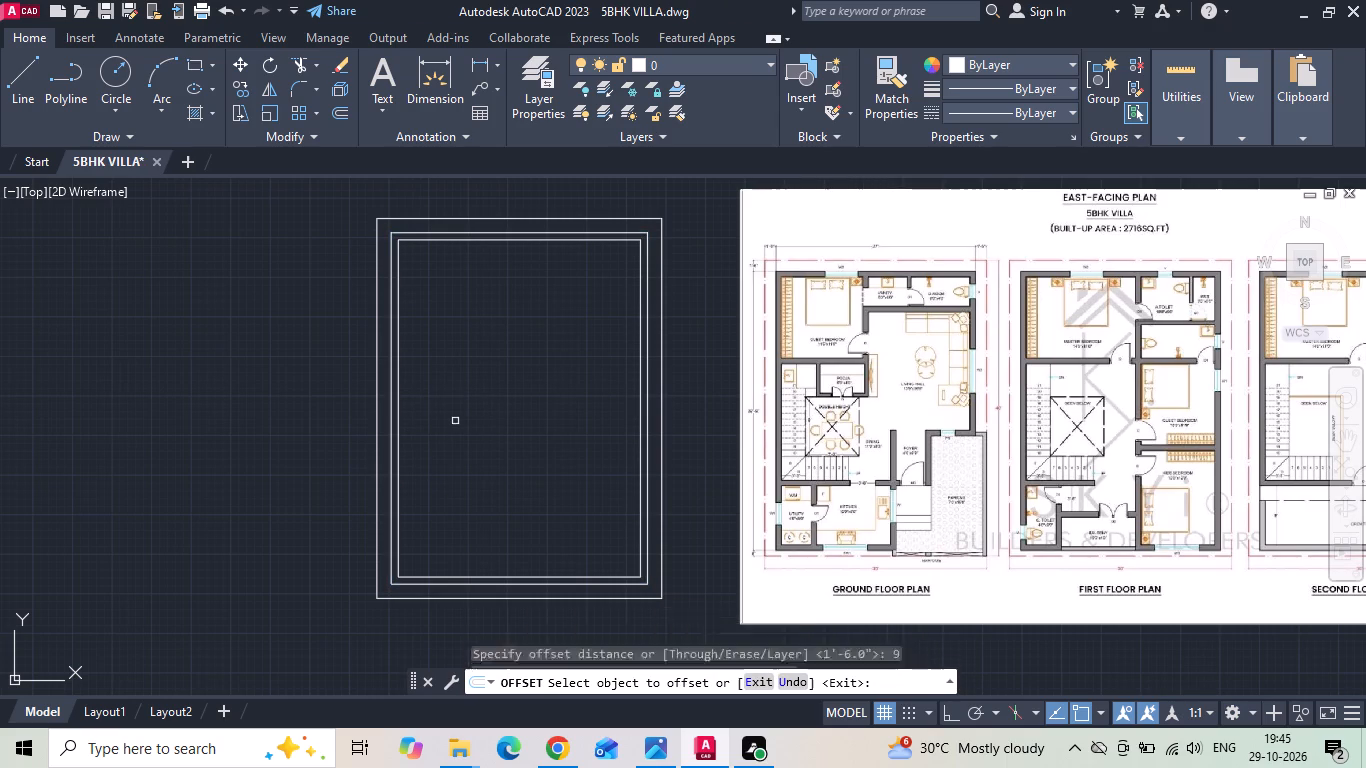
key("Escape")
left_click(455, 421)
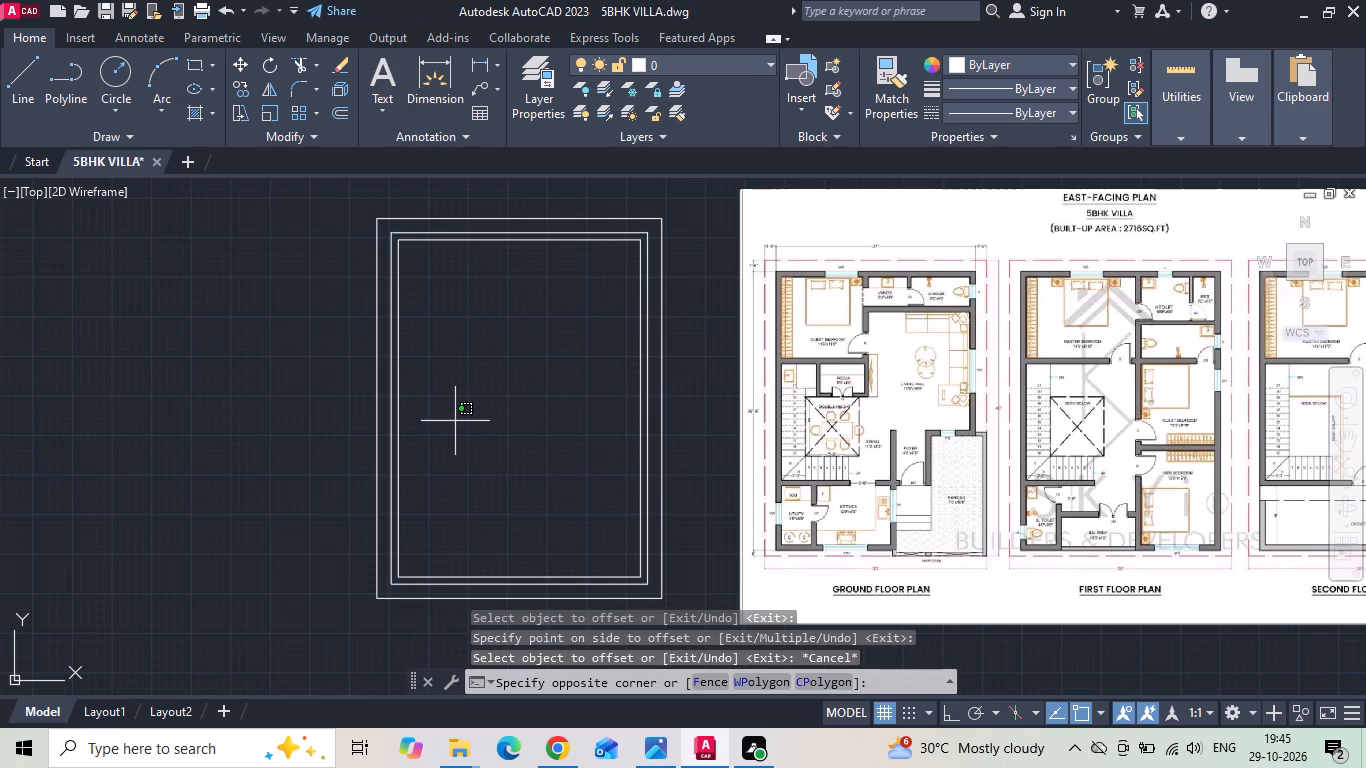
double_click(455, 421)
Explode the two inner wall rectangles into separate lines, leaving out the plot boundary.
type("X")
key("space")
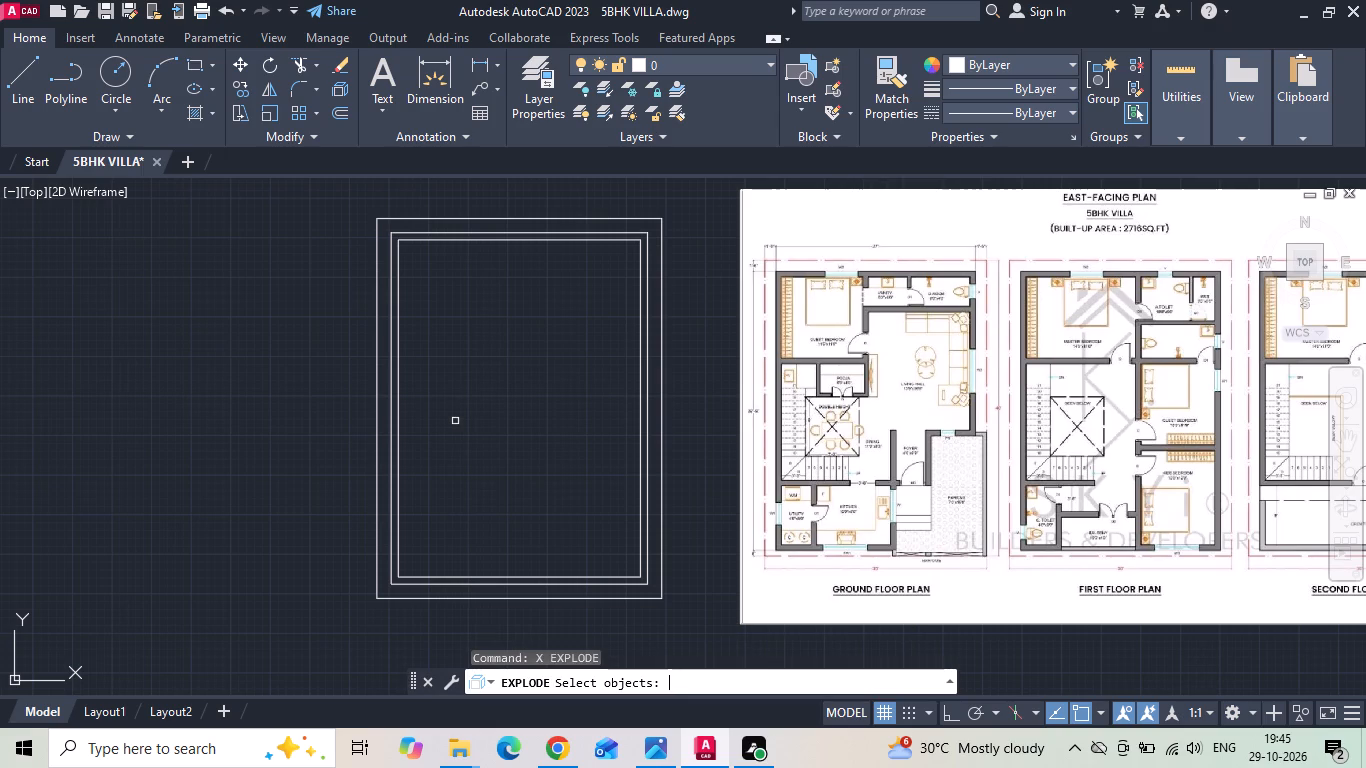
scroll(454, 421, "up", 1)
left_click_drag(435, 436, 422, 460)
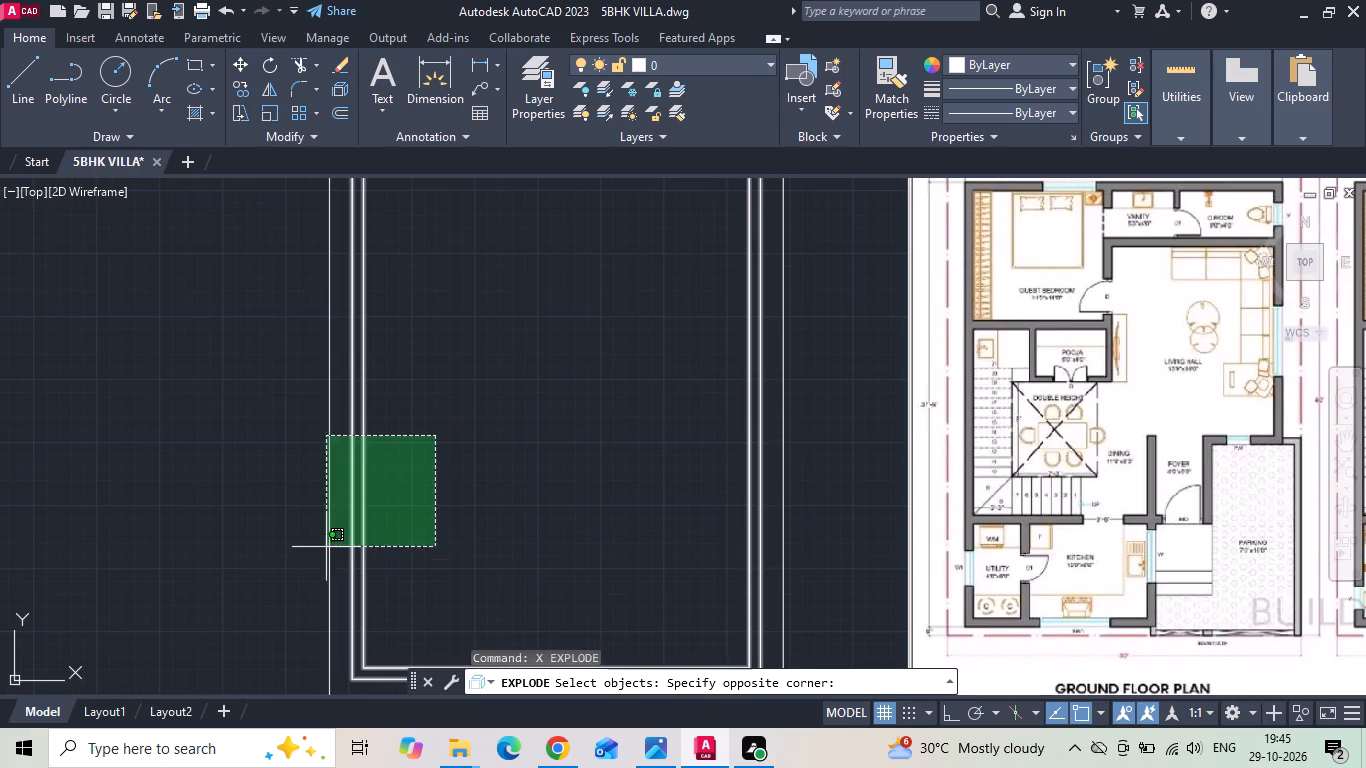
left_click(341, 543)
key("space")
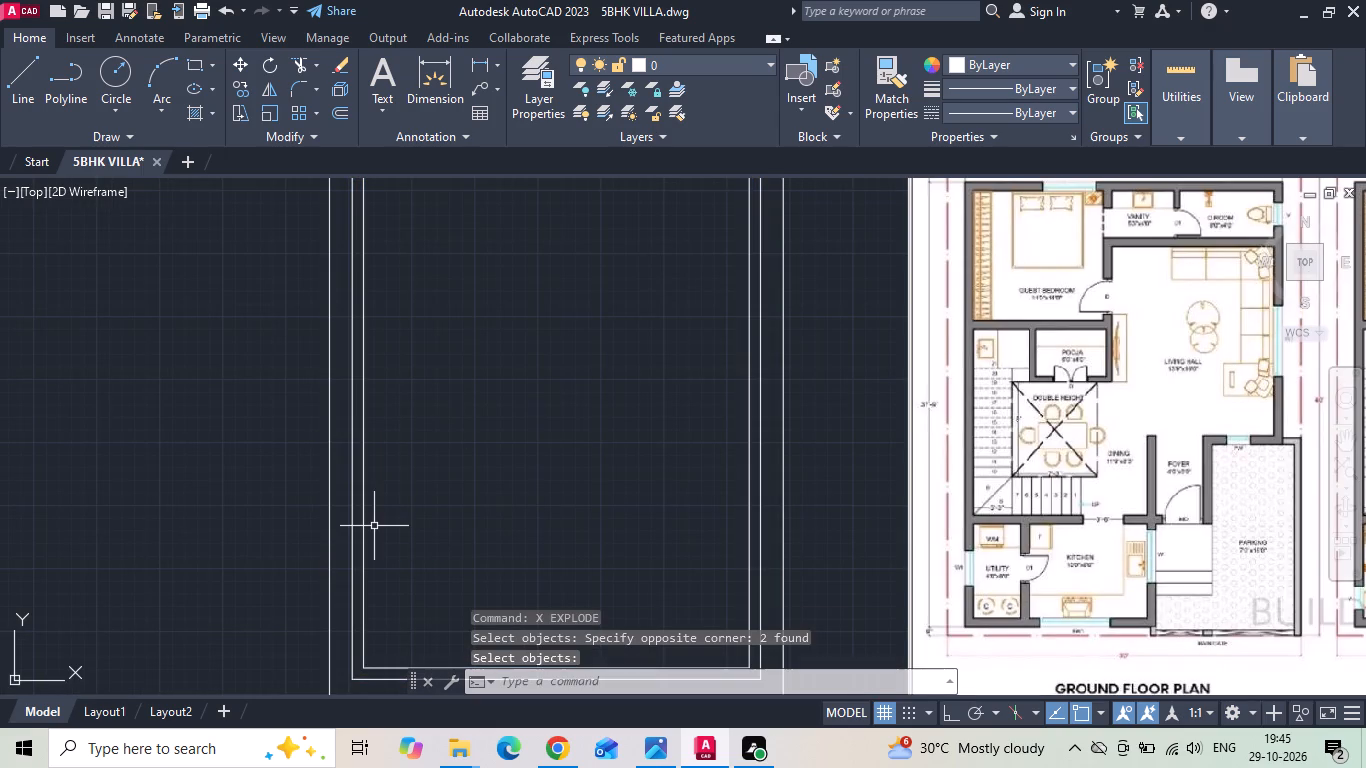
Offset the inner left and inner top wall lines 11' into the house to lay out the guest bedroom.
scroll(394, 562, "down", 1)
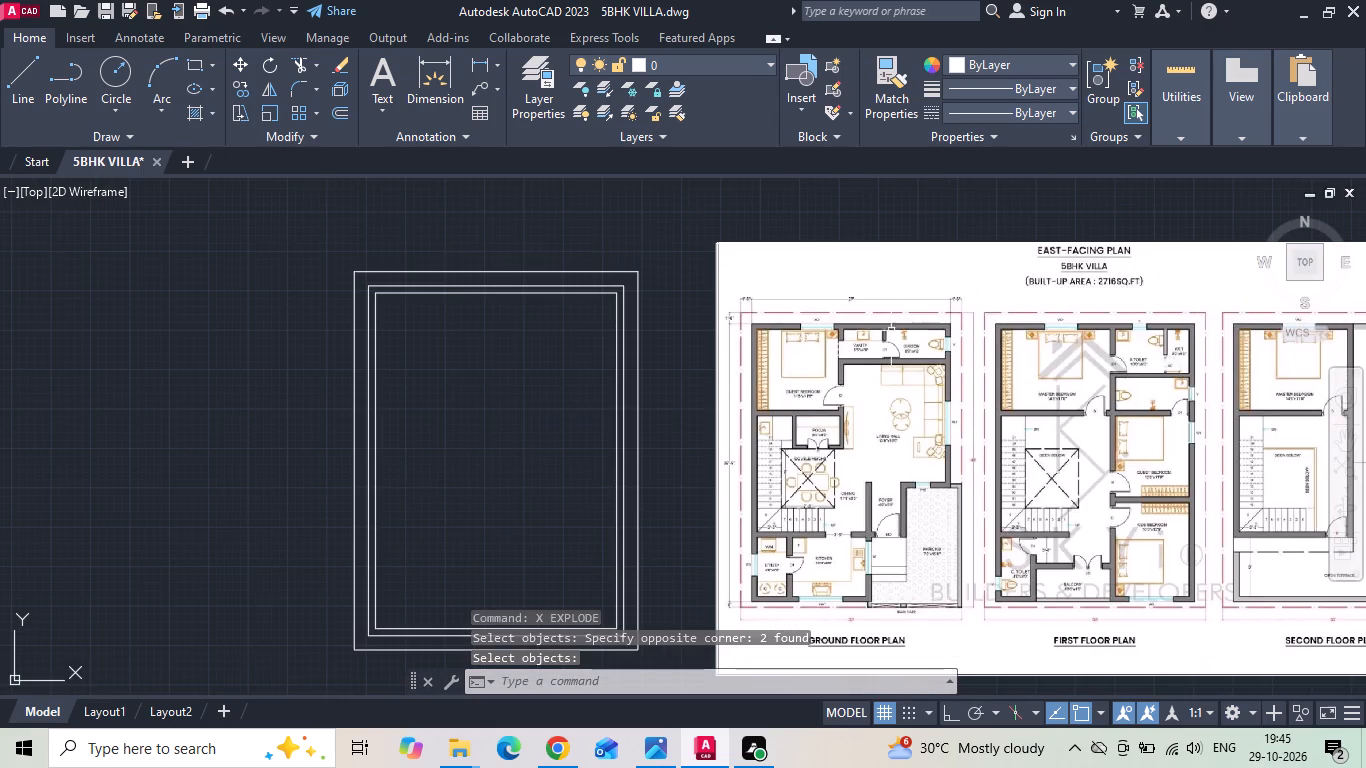
scroll(786, 327, "up", 2)
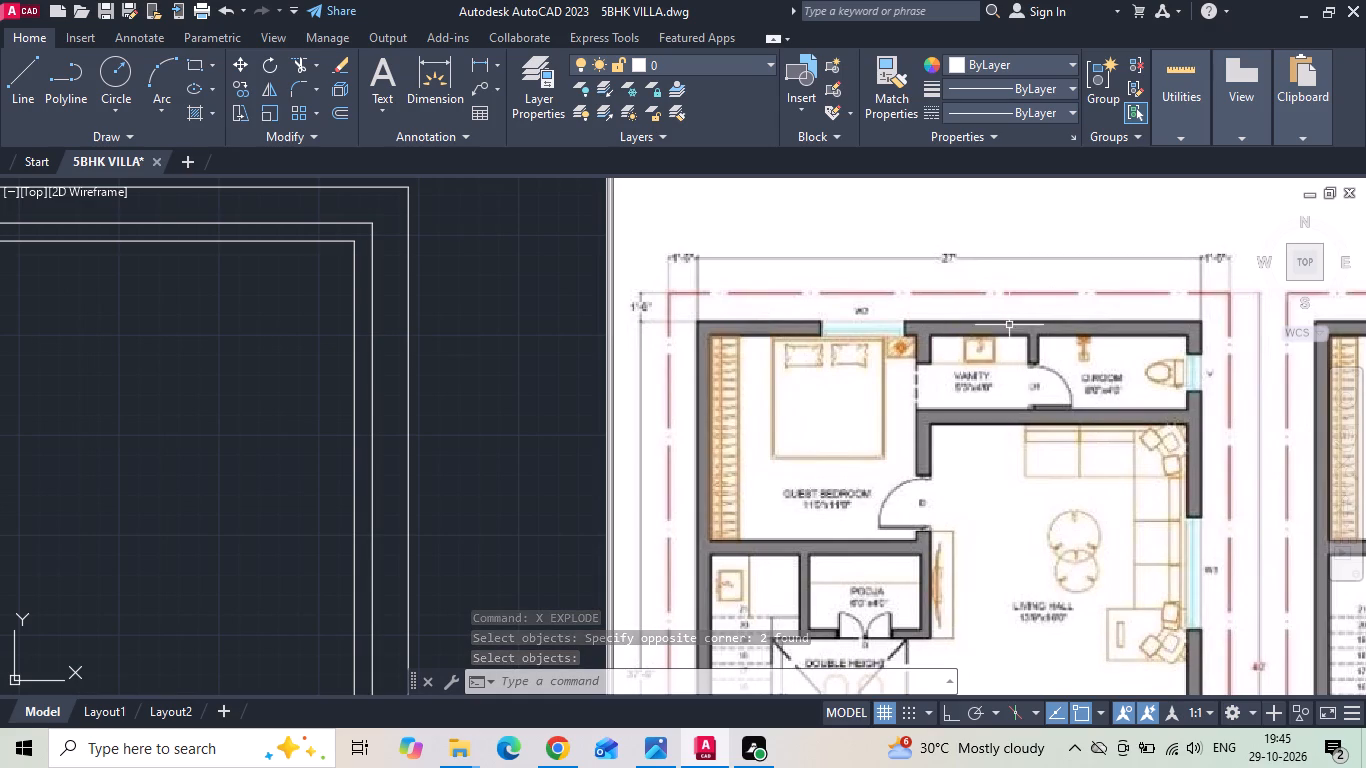
scroll(530, 392, "down", 1)
middle_click_drag(375, 386, 626, 356)
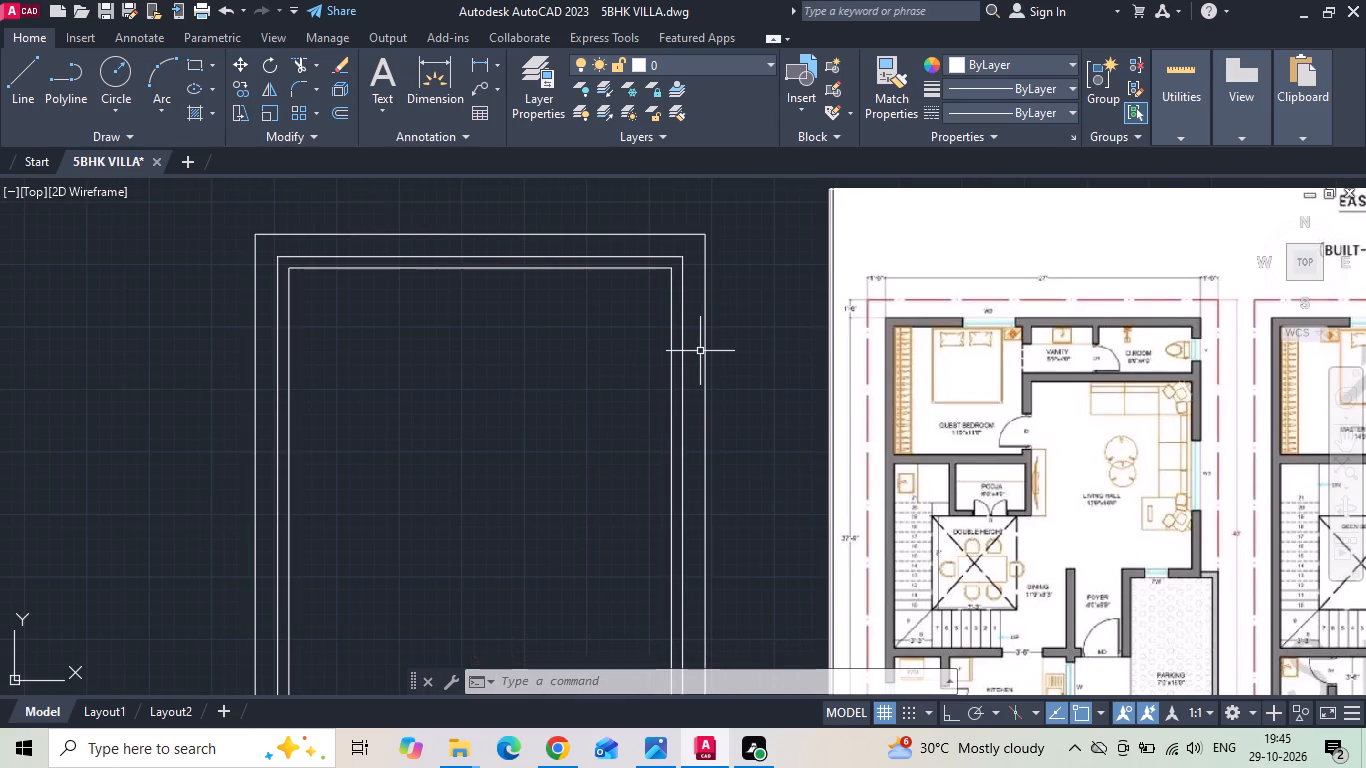
key("o")
key("Return")
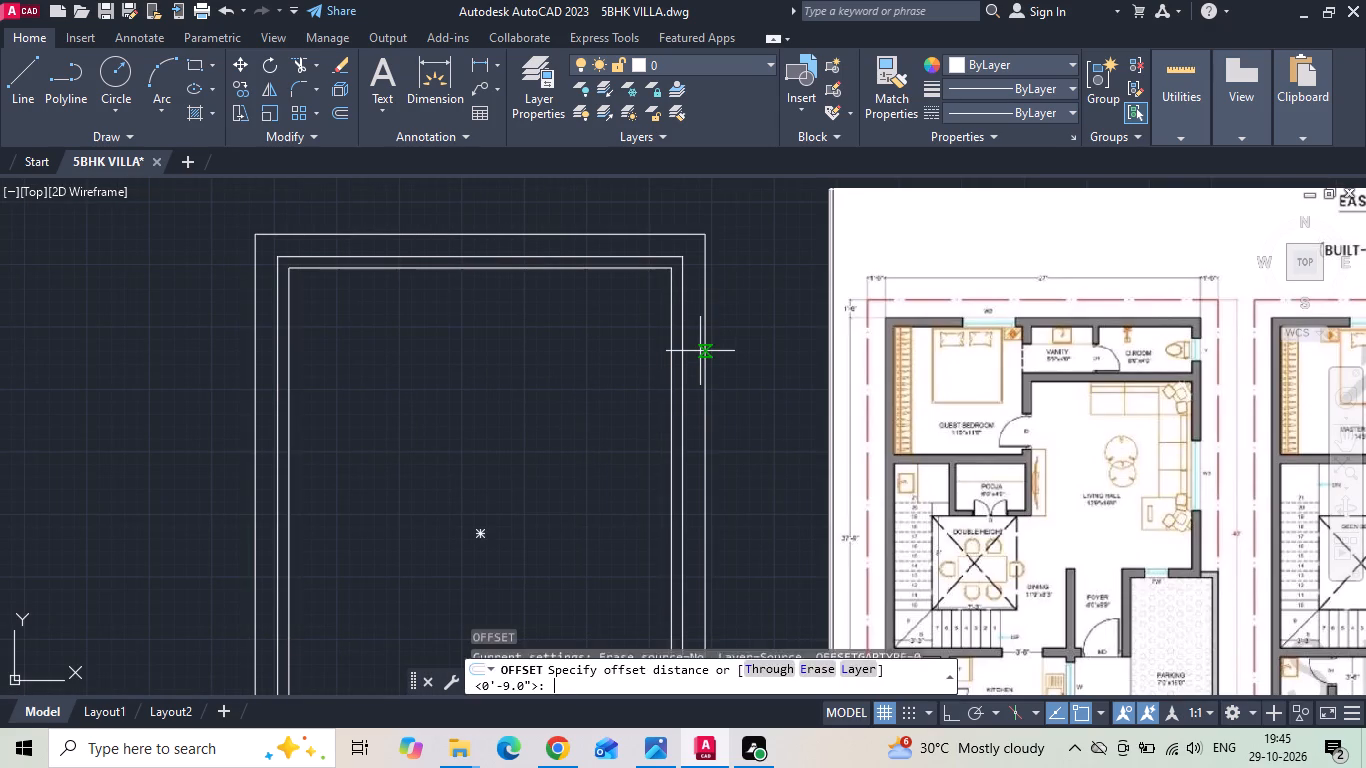
type("1'")
key("BackSpace")
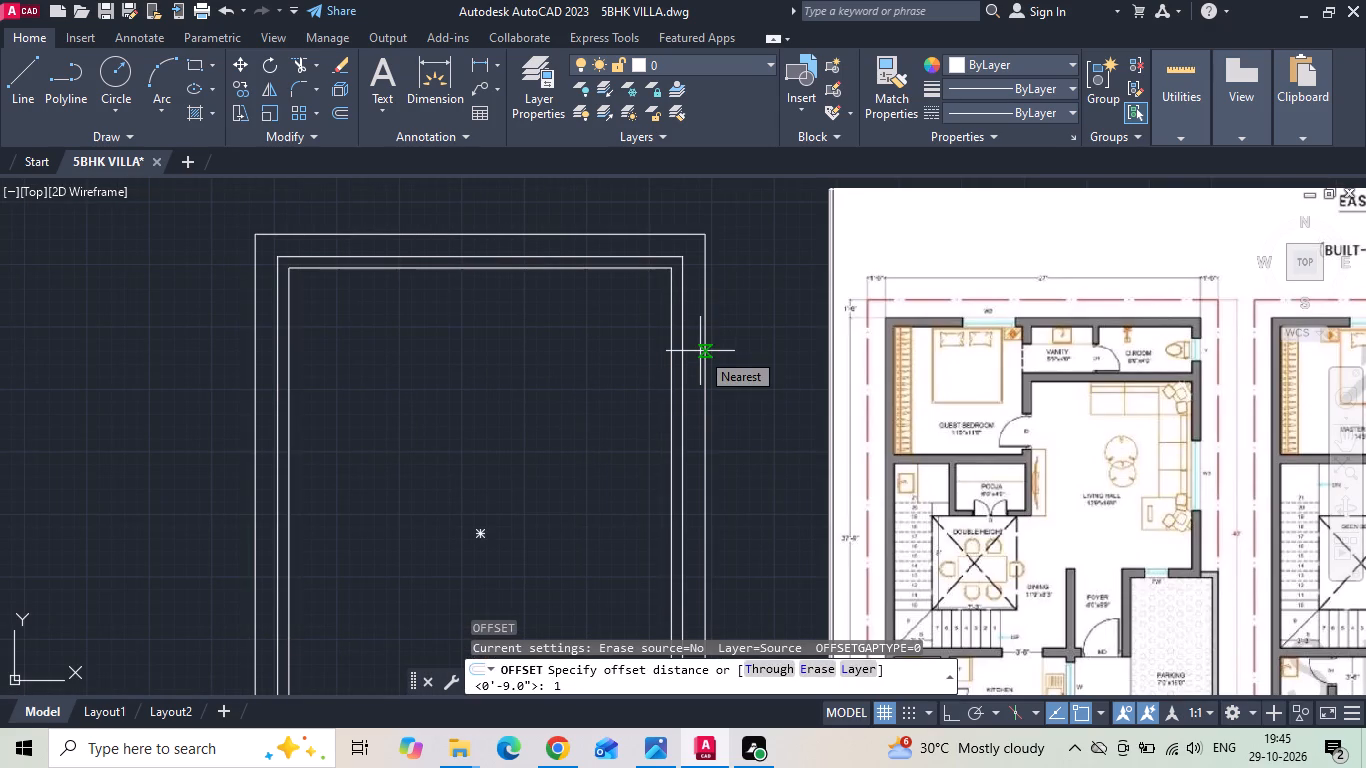
type("1'")
key("Return")
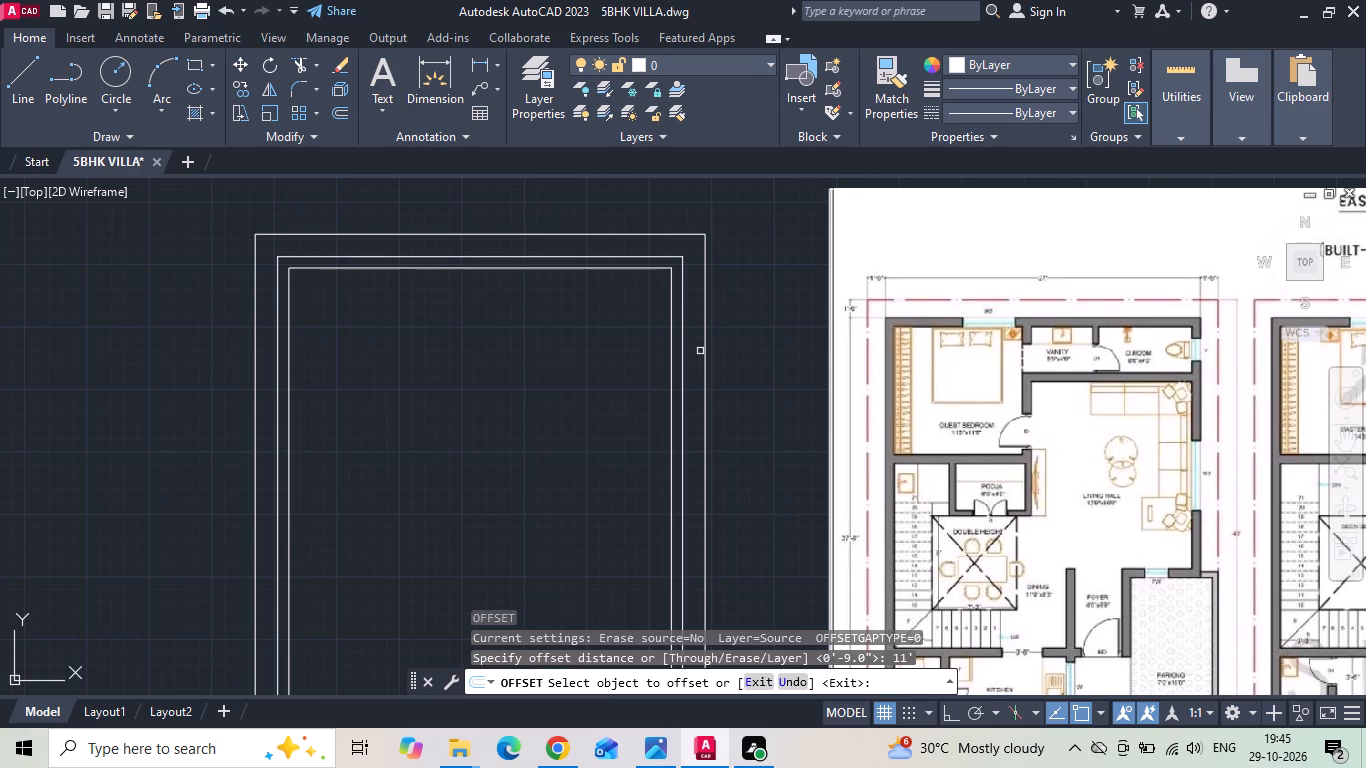
left_click_drag(290, 468, 299, 468)
left_click(438, 441)
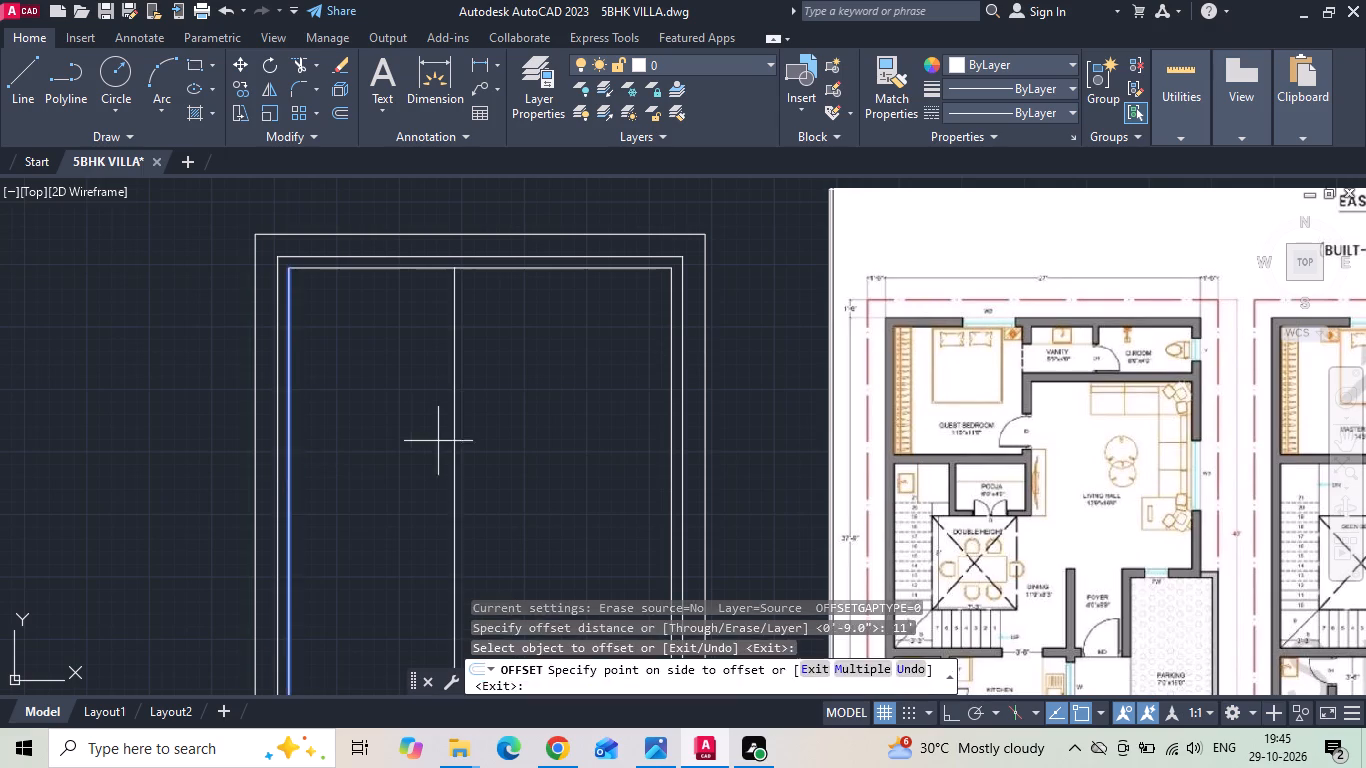
left_click_drag(472, 269, 474, 281)
left_click(435, 405)
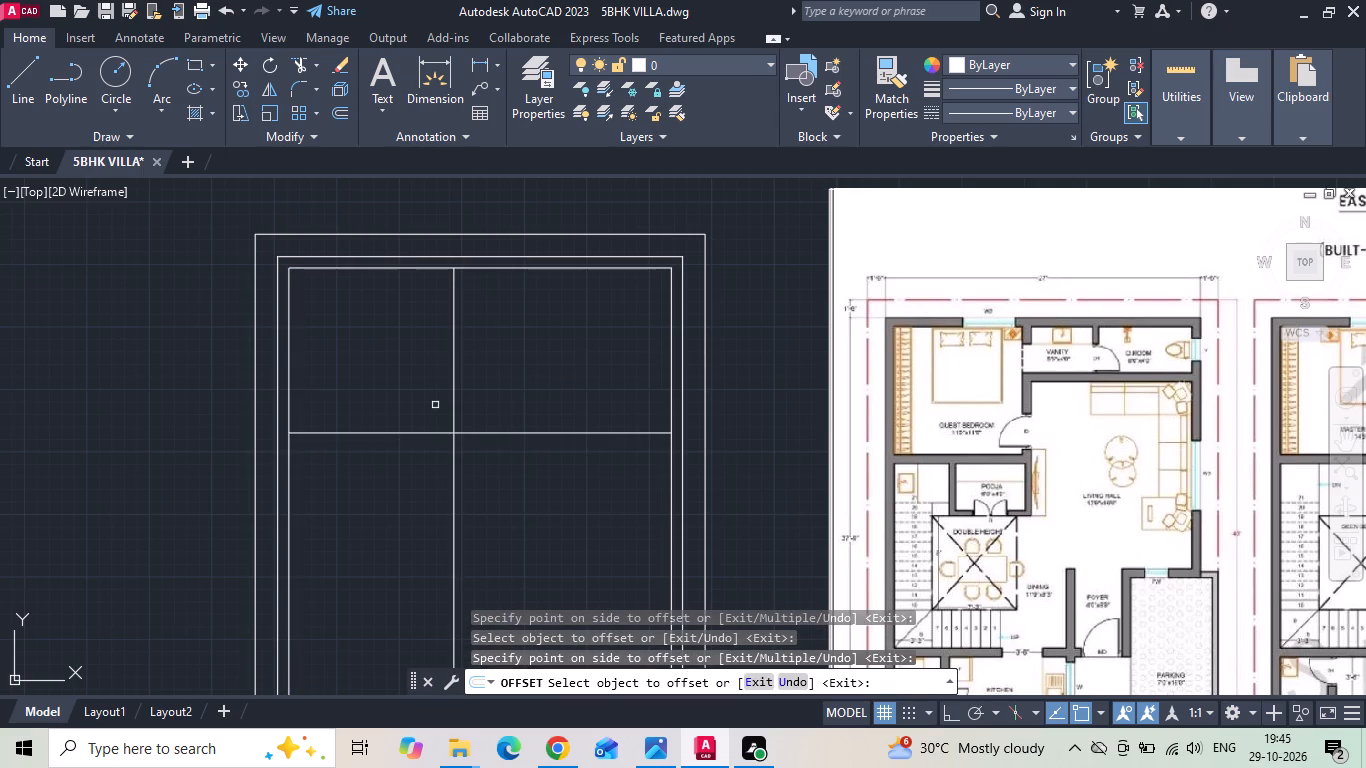
left_click(435, 405)
key("Escape")
left_click(435, 405)
Offset both guest bedroom partition lines 9" away from the room for wall thickness, and save the drawing.
type("O 9")
key("space")
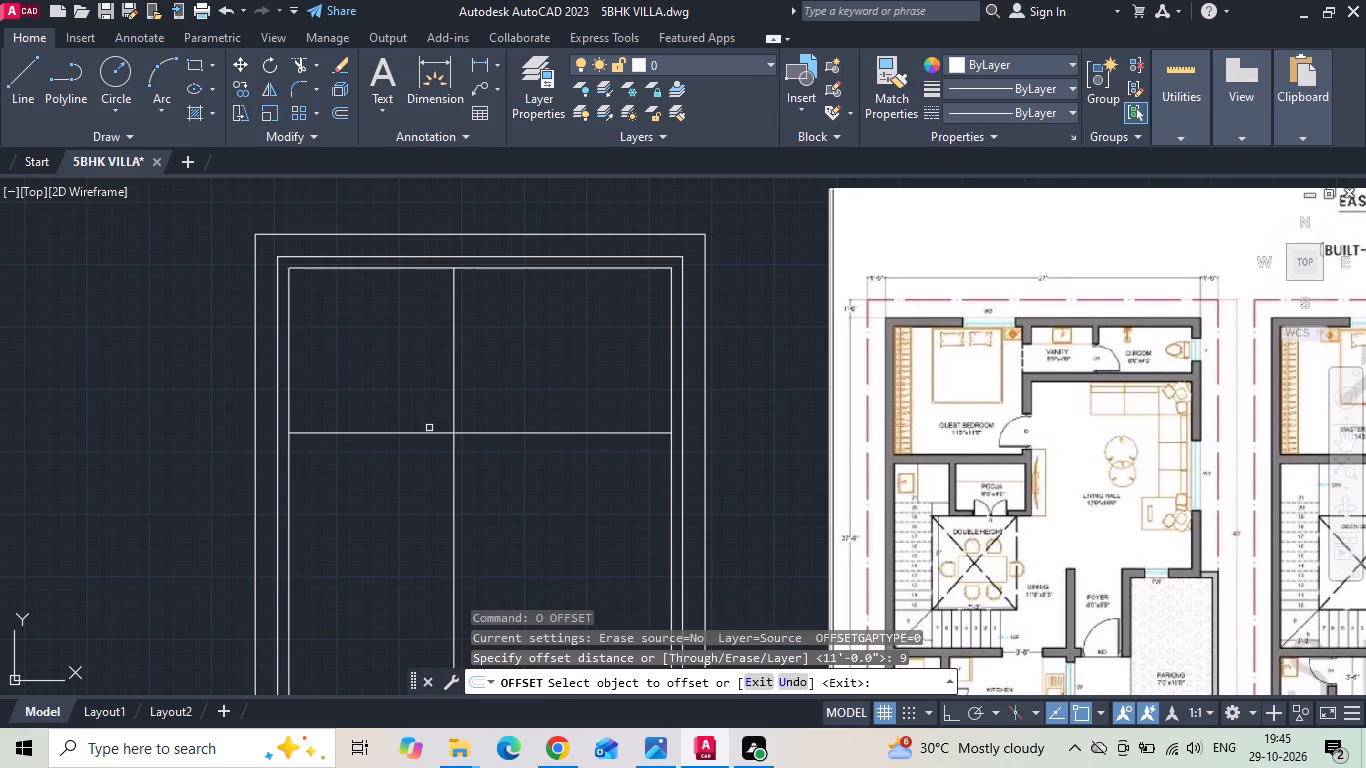
left_click_drag(427, 434, 419, 460)
left_click(410, 479)
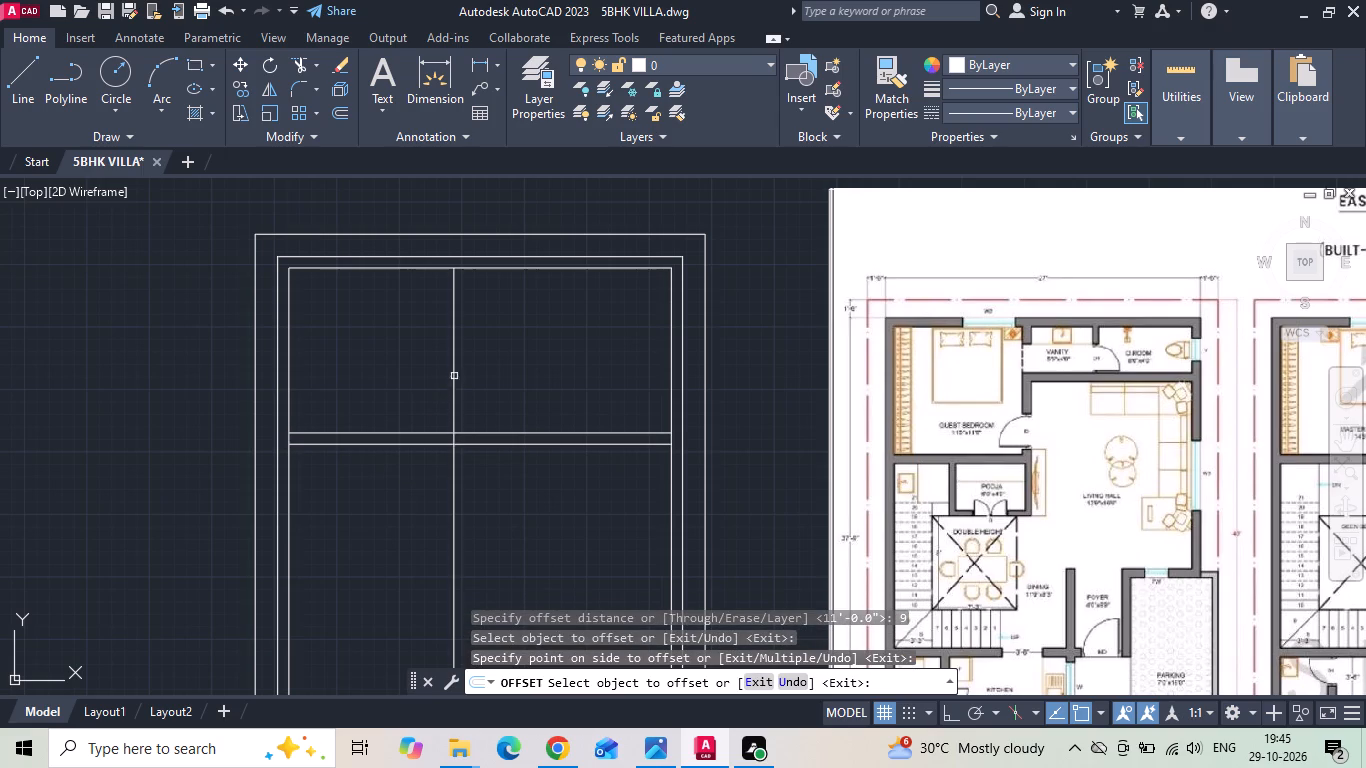
left_click_drag(457, 369, 485, 357)
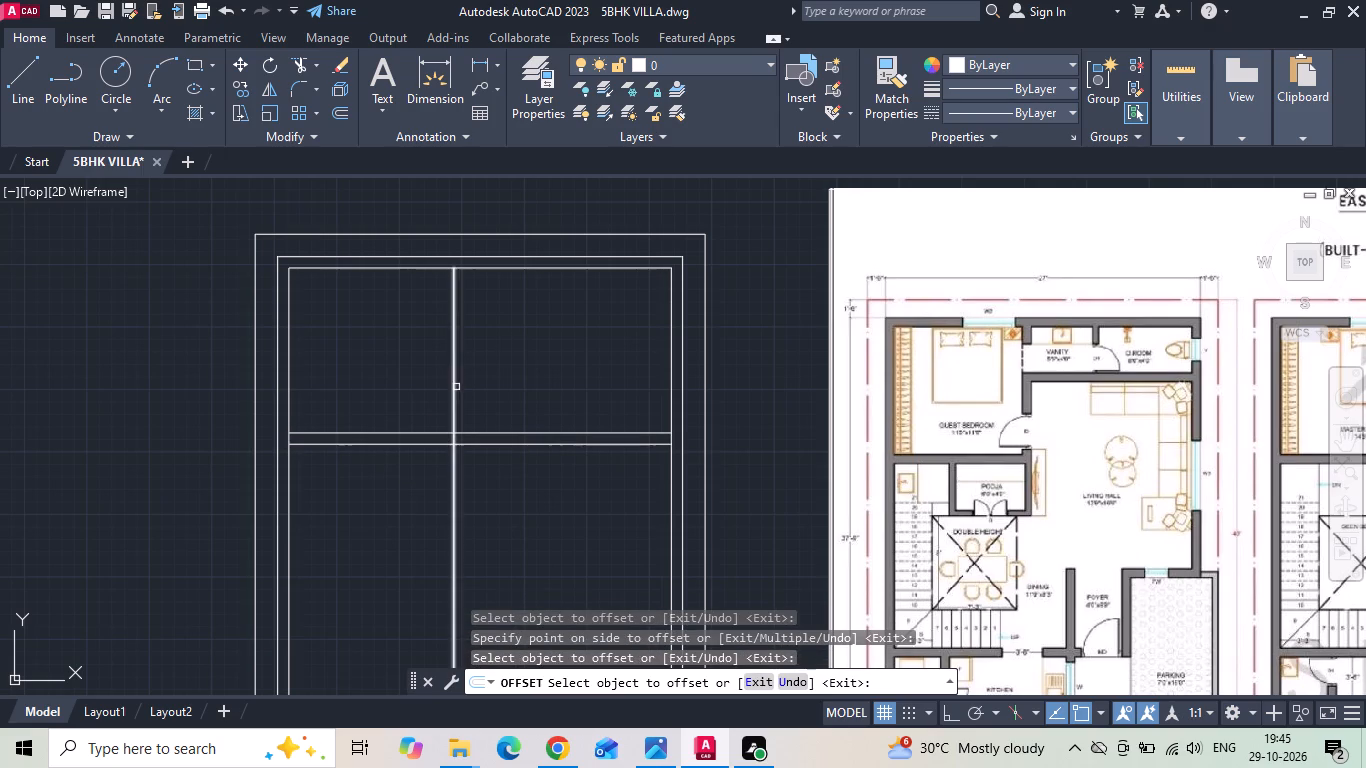
left_click_drag(455, 390, 486, 386)
left_click(535, 368)
key("Escape")
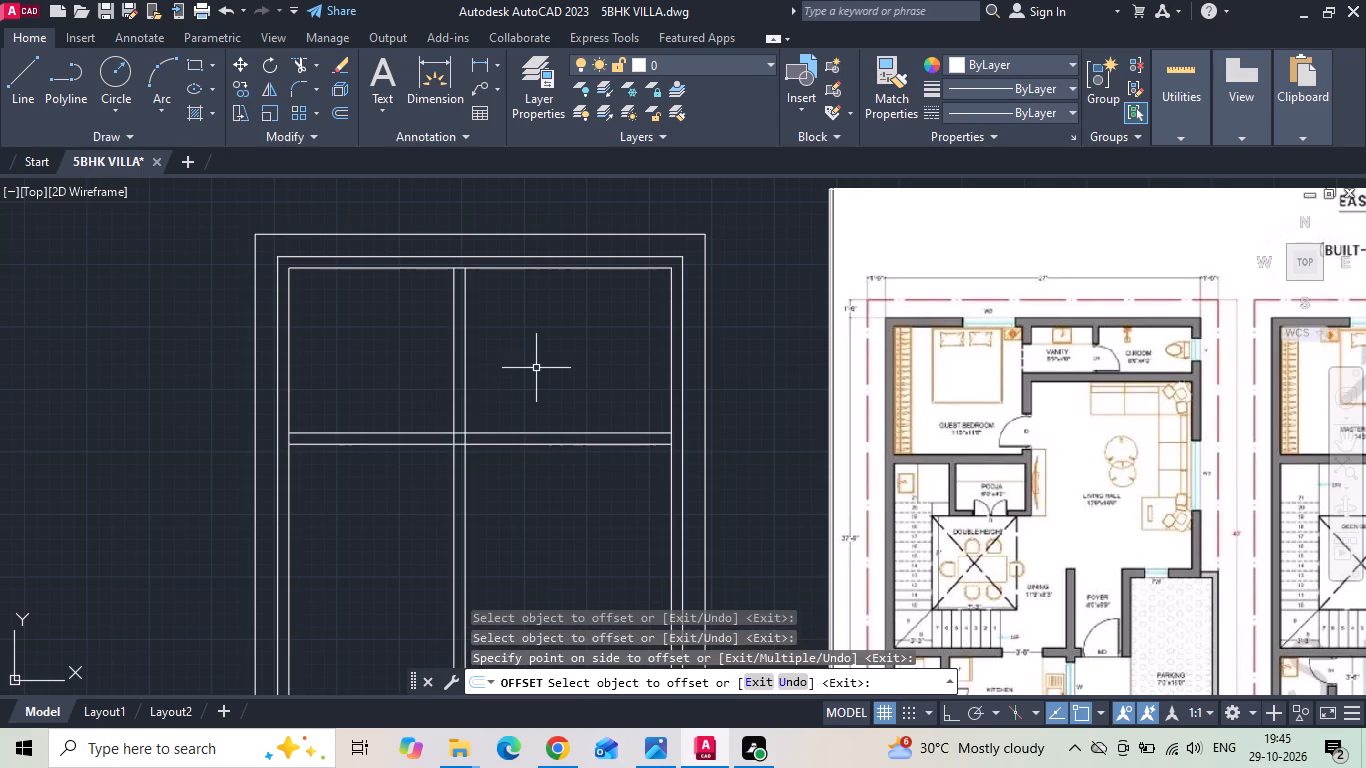
key("ctrl+s")
key("ctrl+s")
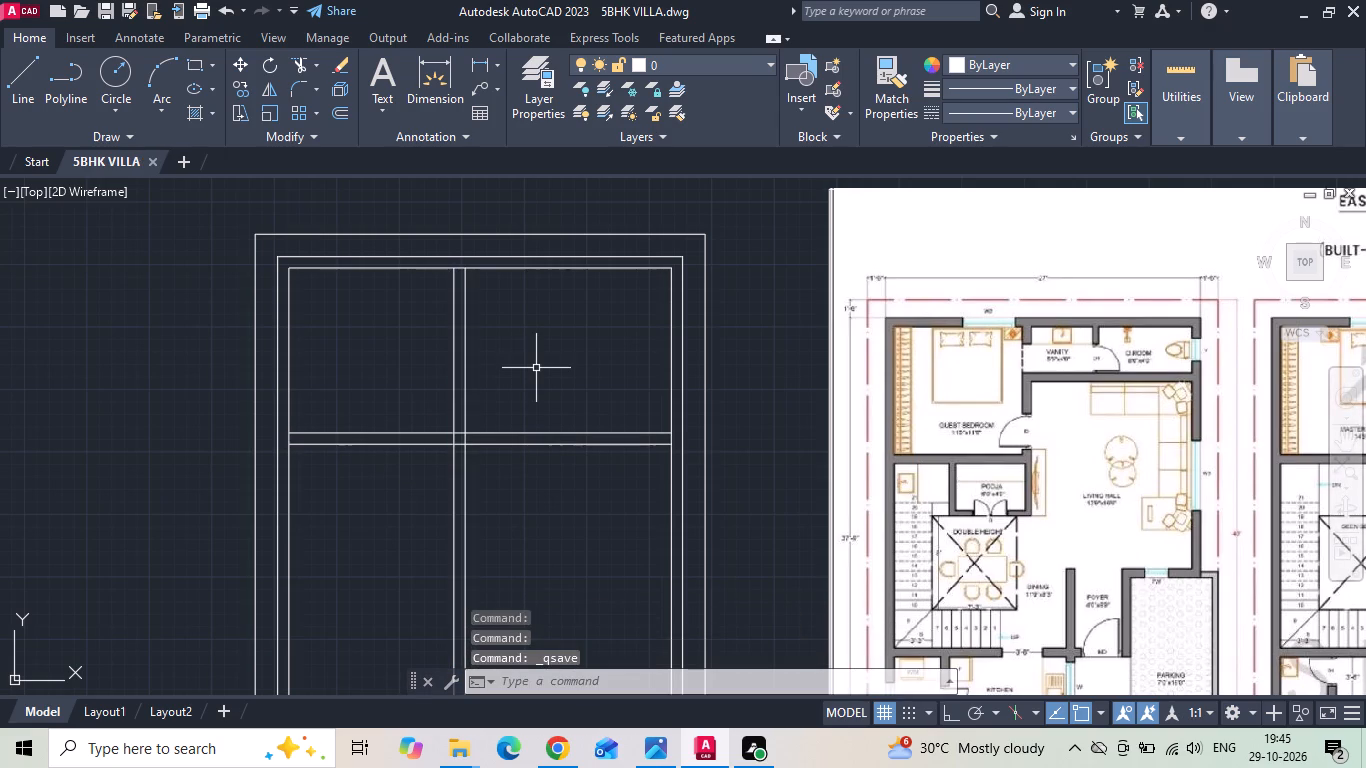
Look through the downloaded floor plan images in Photos, back to the east-facing 5BHK villa plan, and return to AutoCAD.
scroll(1045, 354, "up", 2)
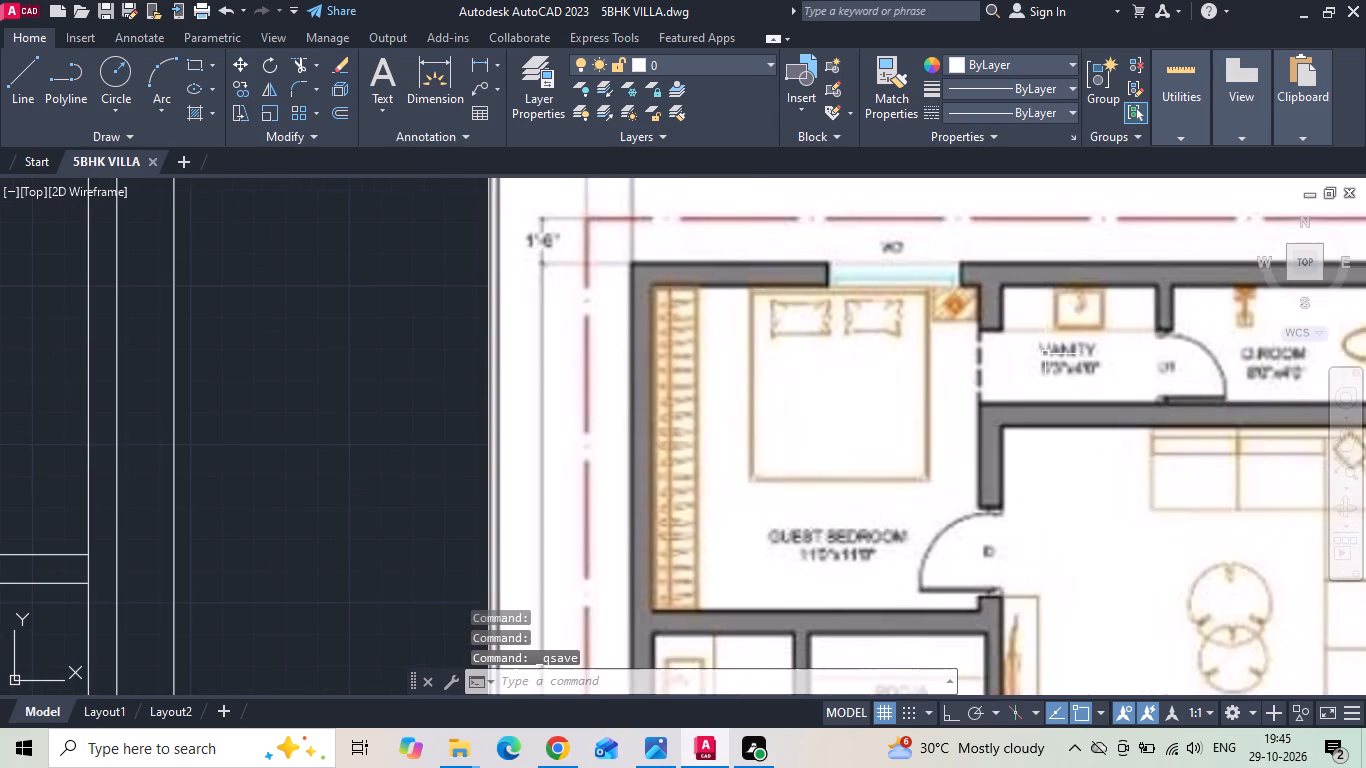
scroll(556, 324, "down", 2)
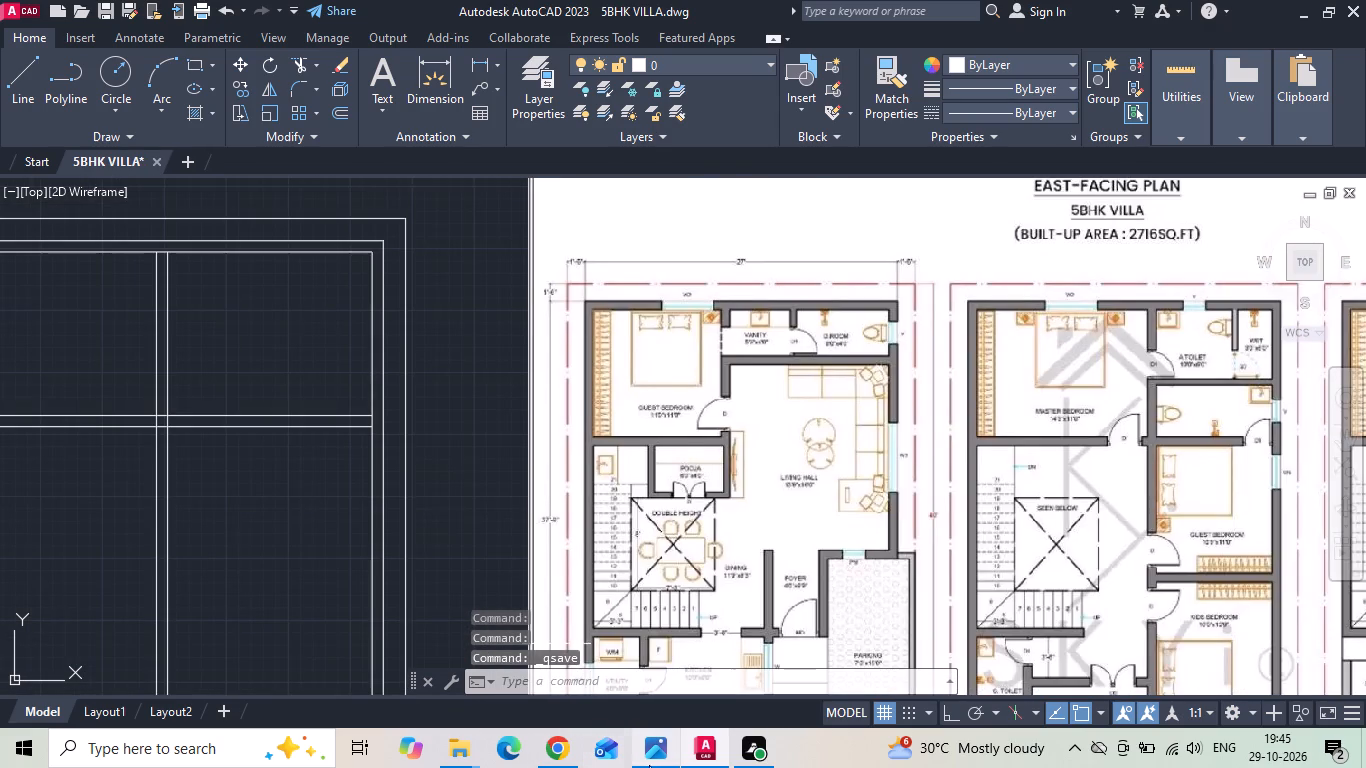
left_click(651, 763)
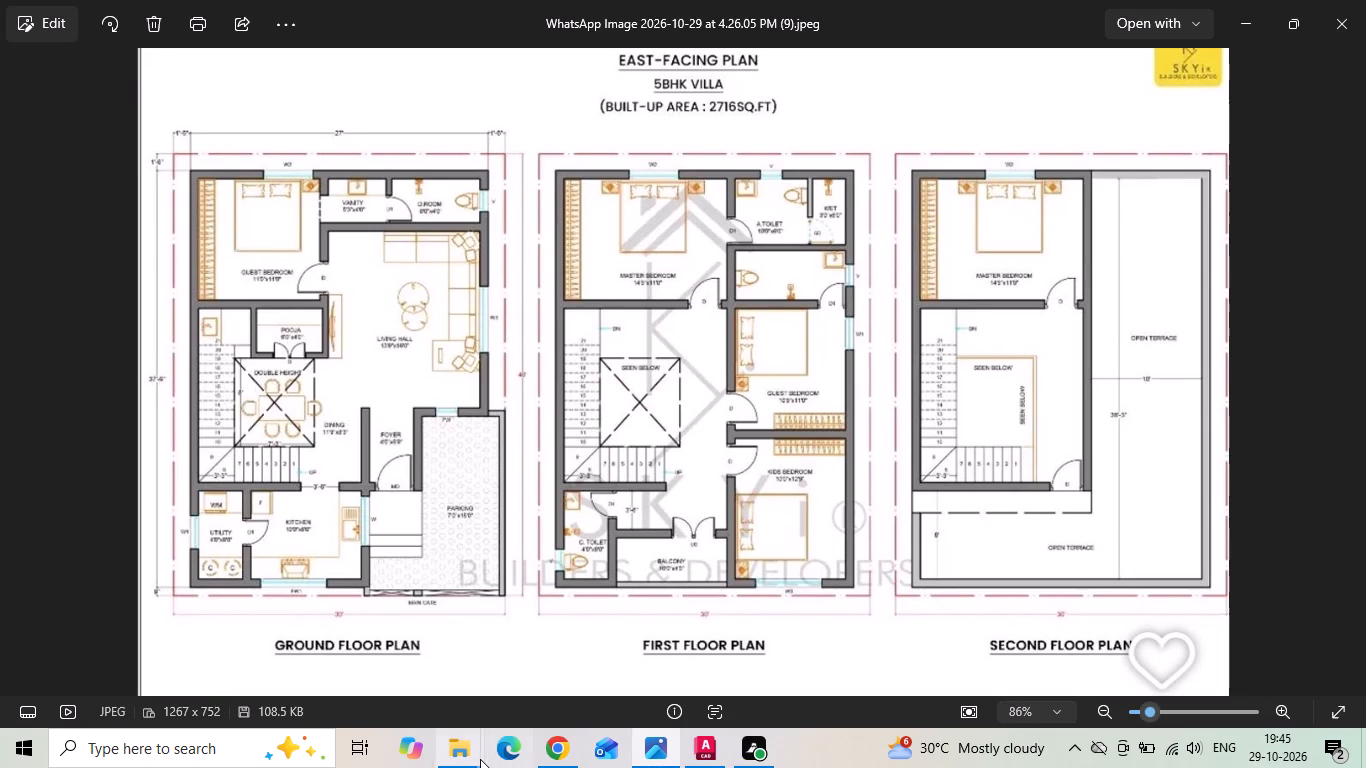
left_click(396, 647)
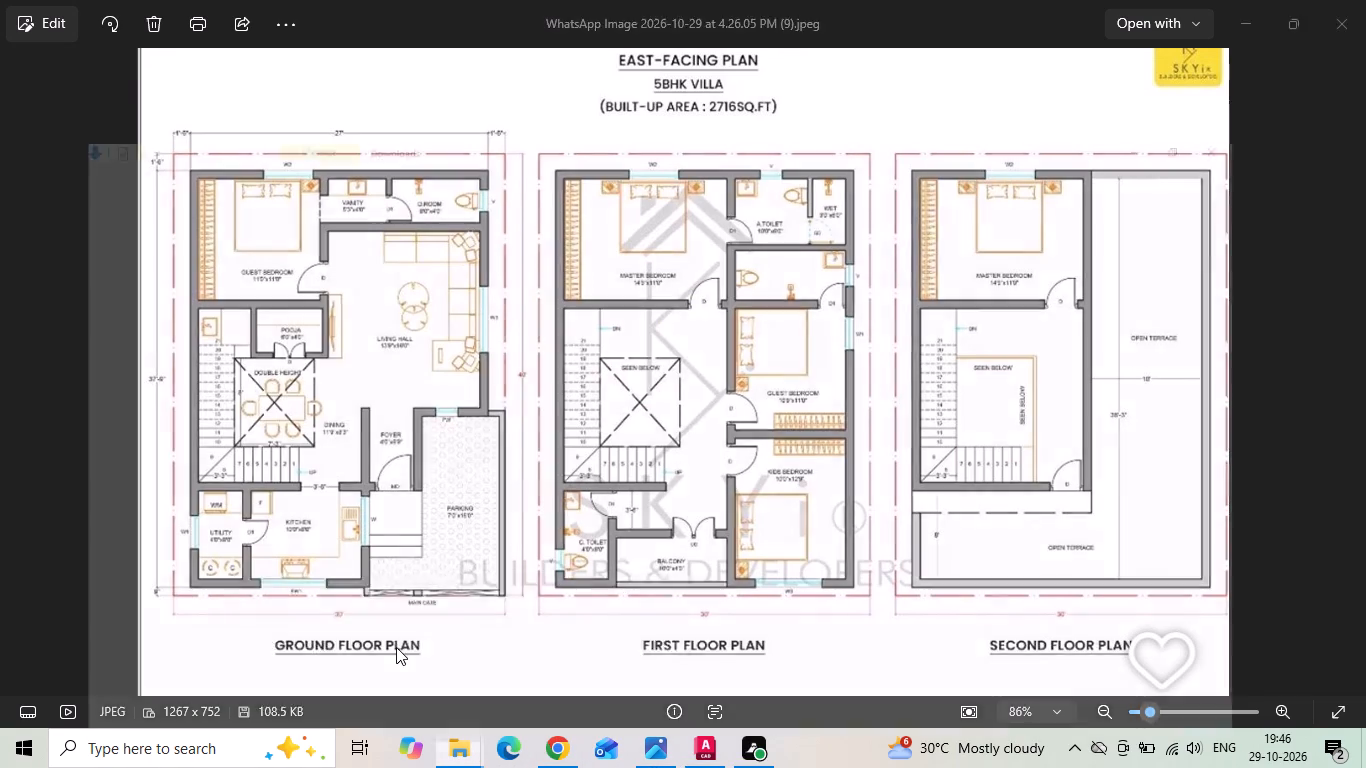
double_click(279, 300)
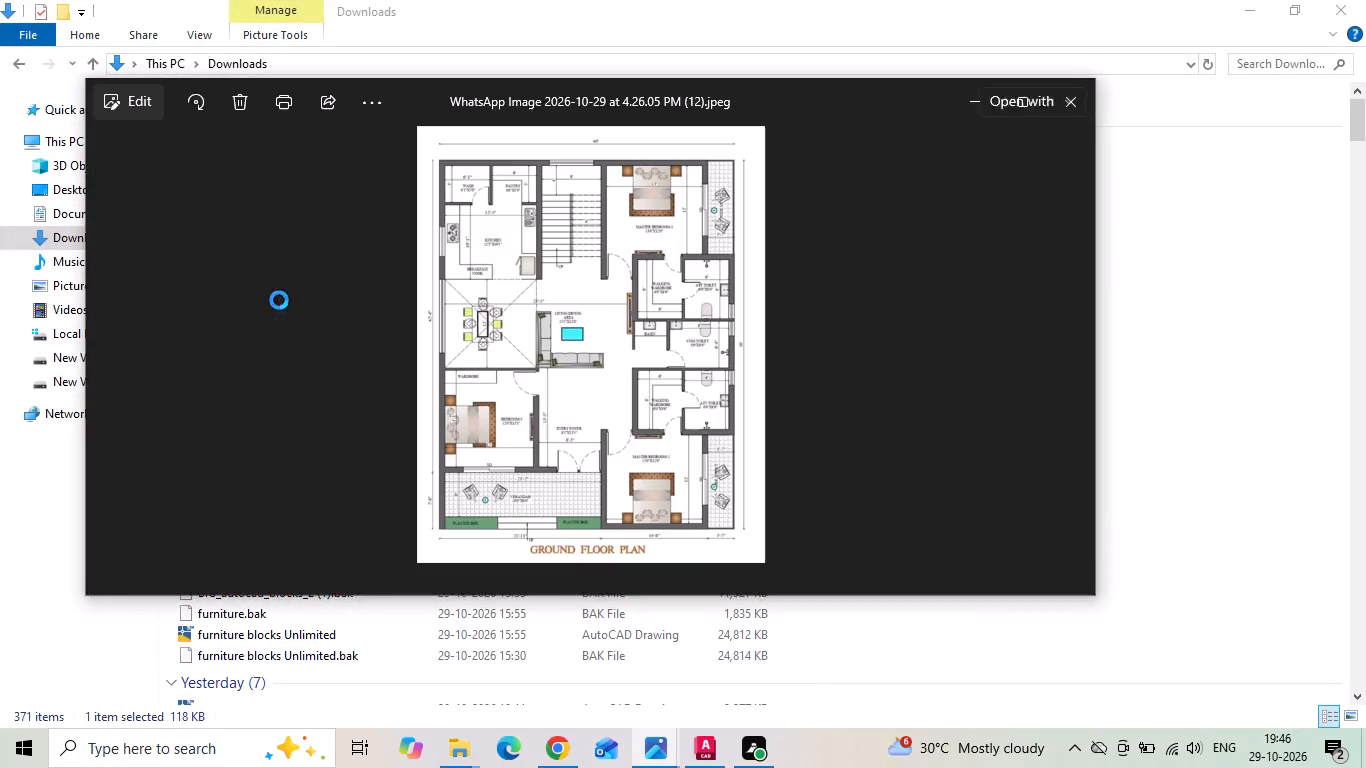
key("Right")
key("Right")
key("Right")
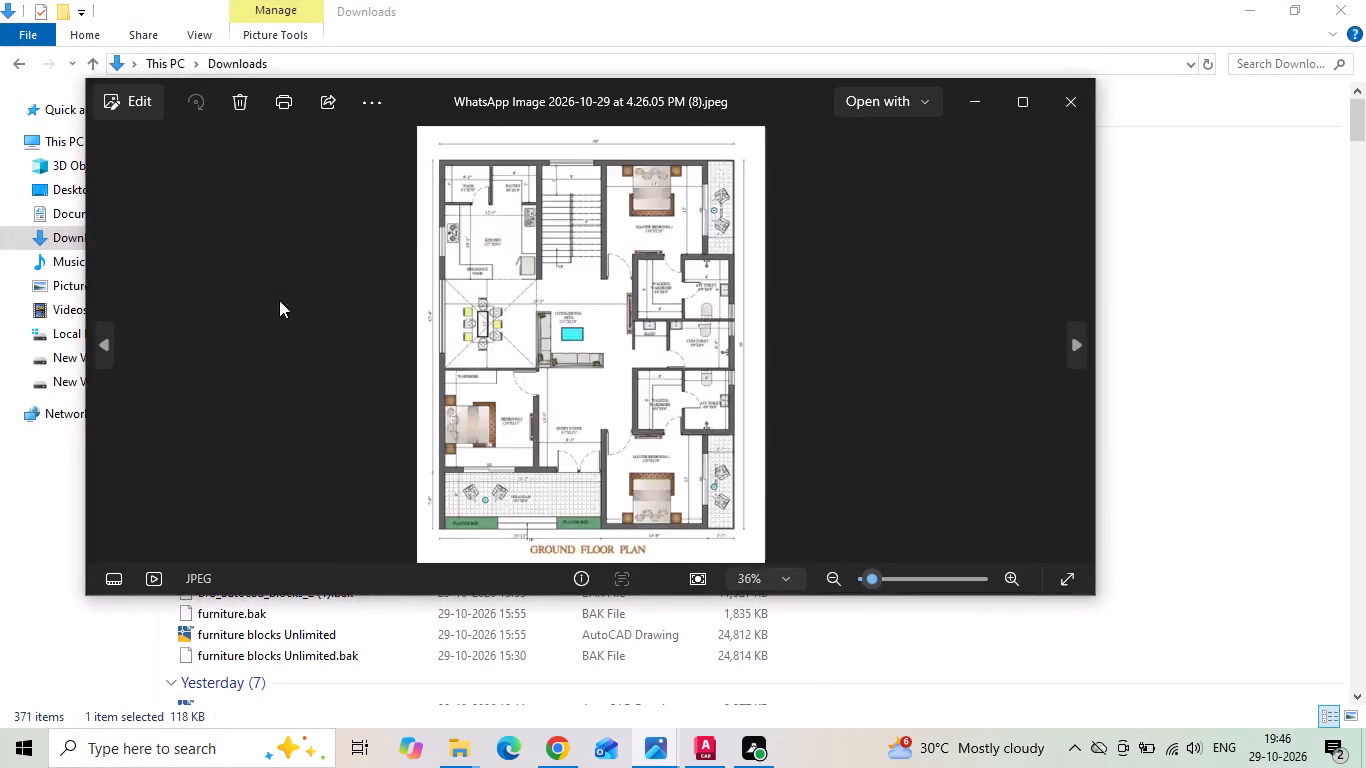
key("Right")
key("Right")
key("Right")
key("Right")
key("Right")
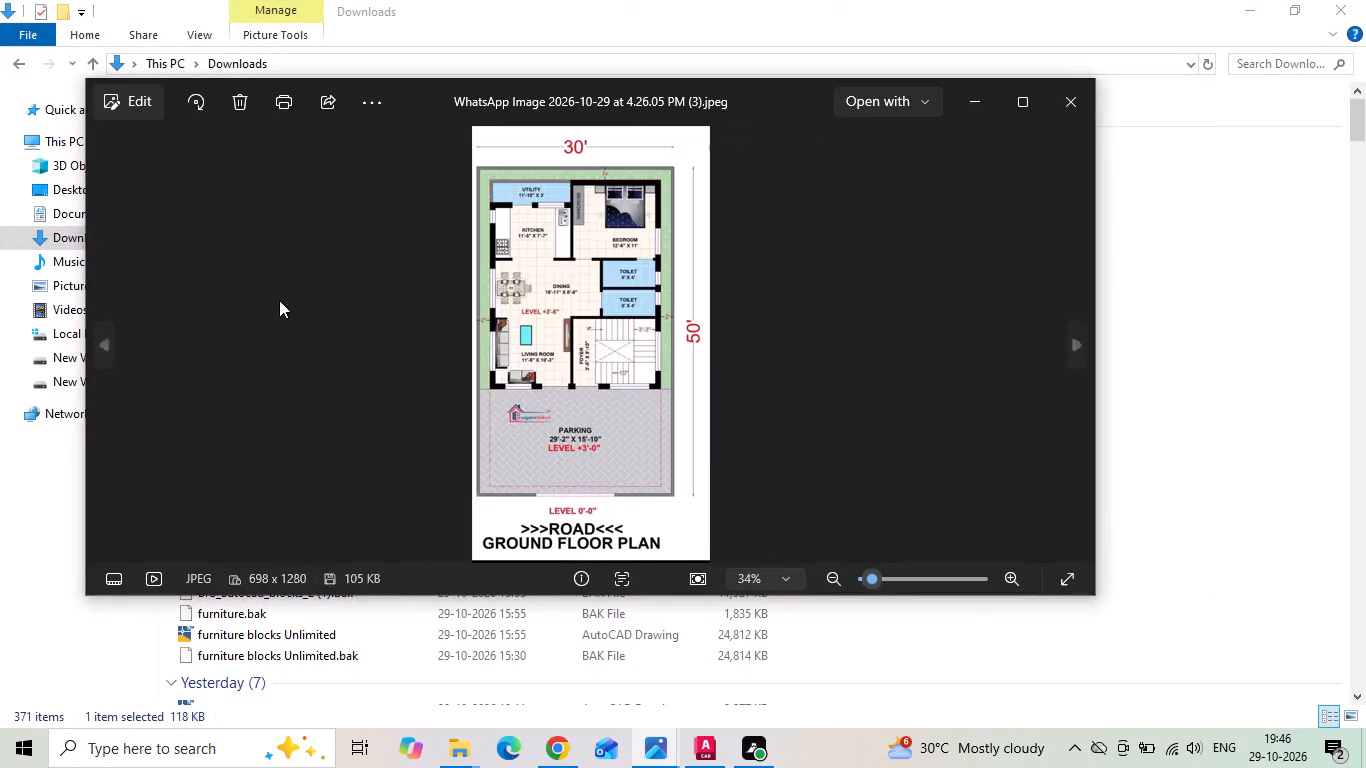
key("Right")
key("Right")
key("Right")
key("Right")
key("Right")
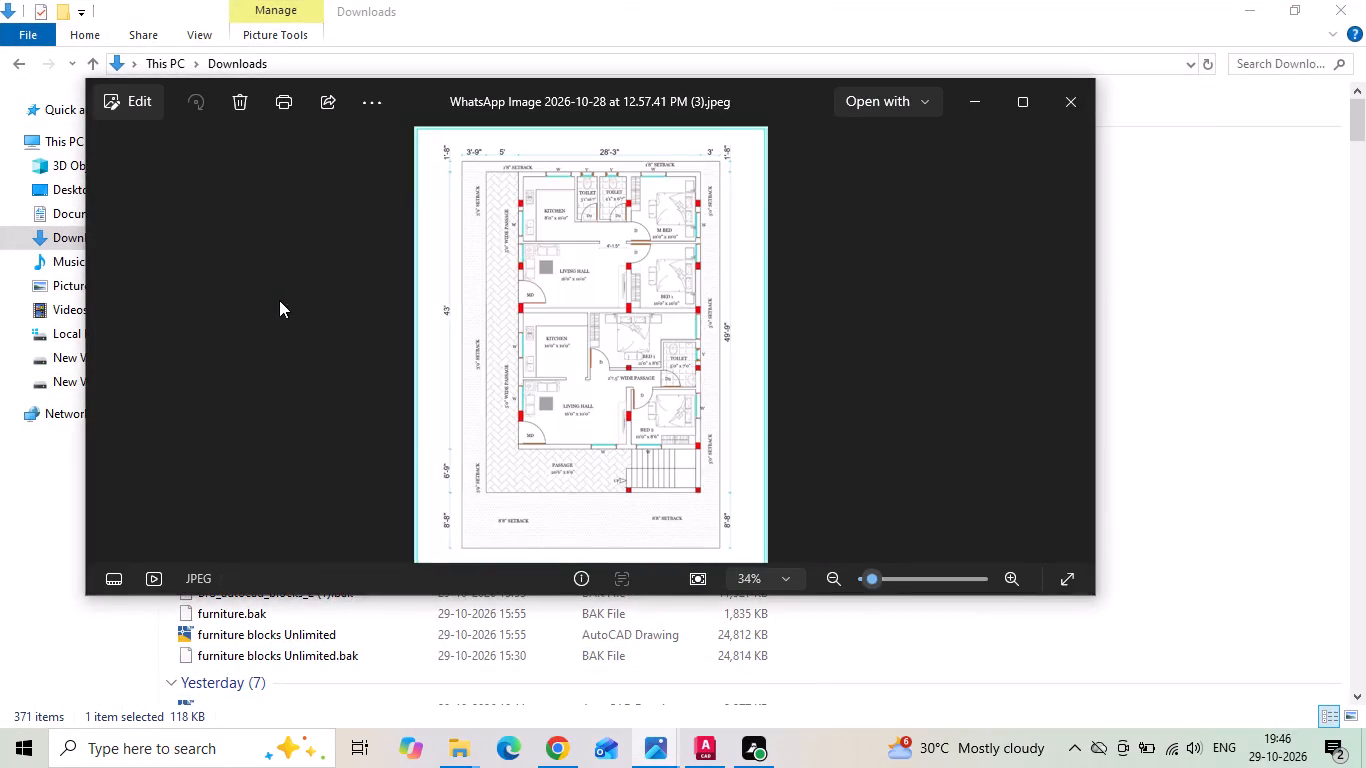
key("Right")
key("Right")
key("Right")
key("Right")
key("Right")
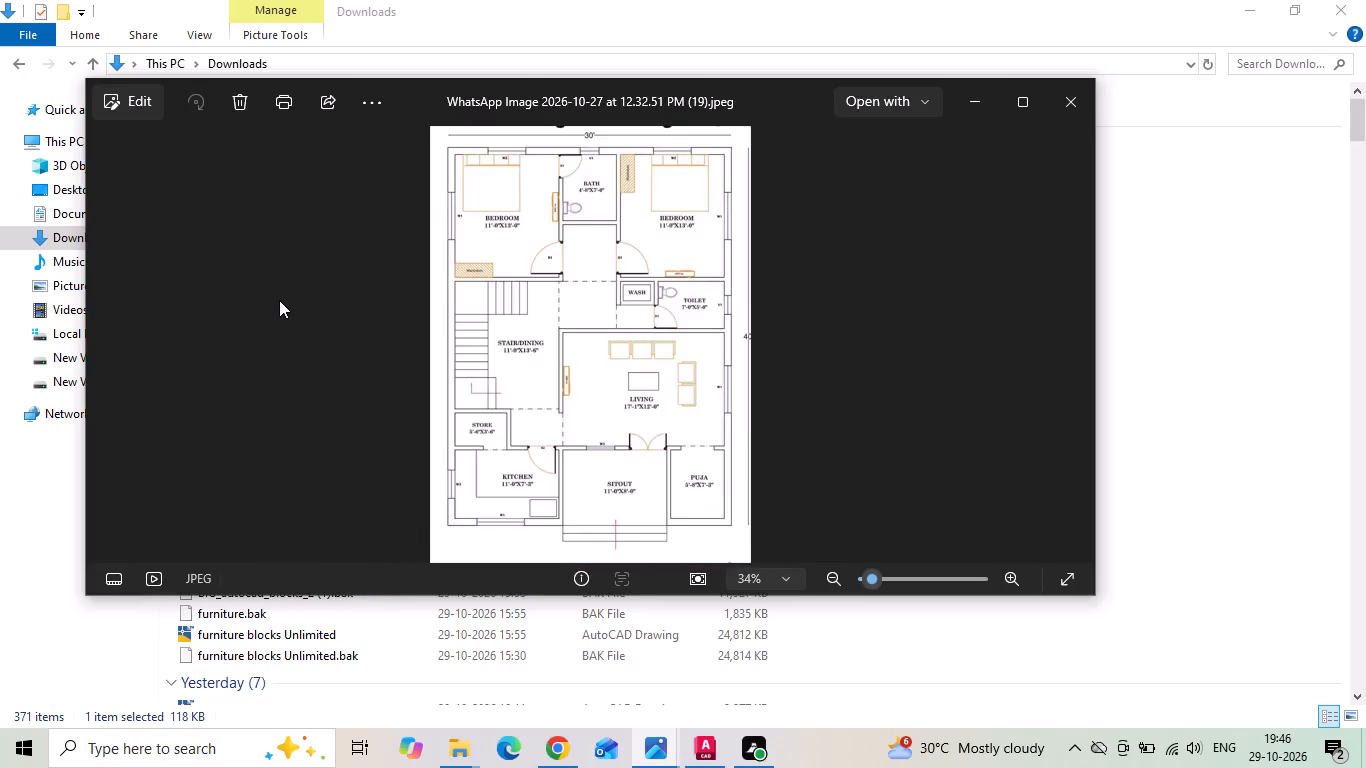
key("Right")
key("Right")
key("Right")
key("Left")
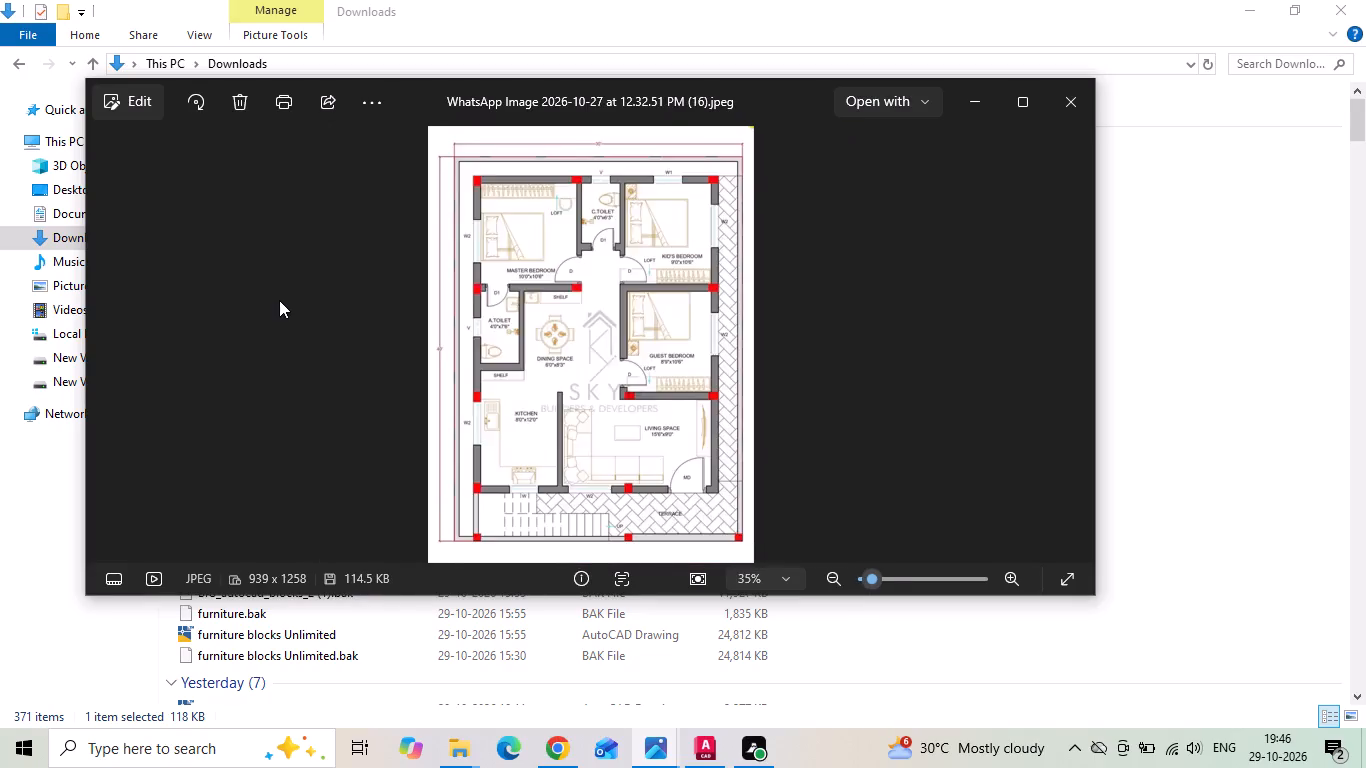
key("Left")
key("Left")
key("Left")
key("Left")
key("Left")
key("Left")
key("Left")
key("Left")
key("Left")
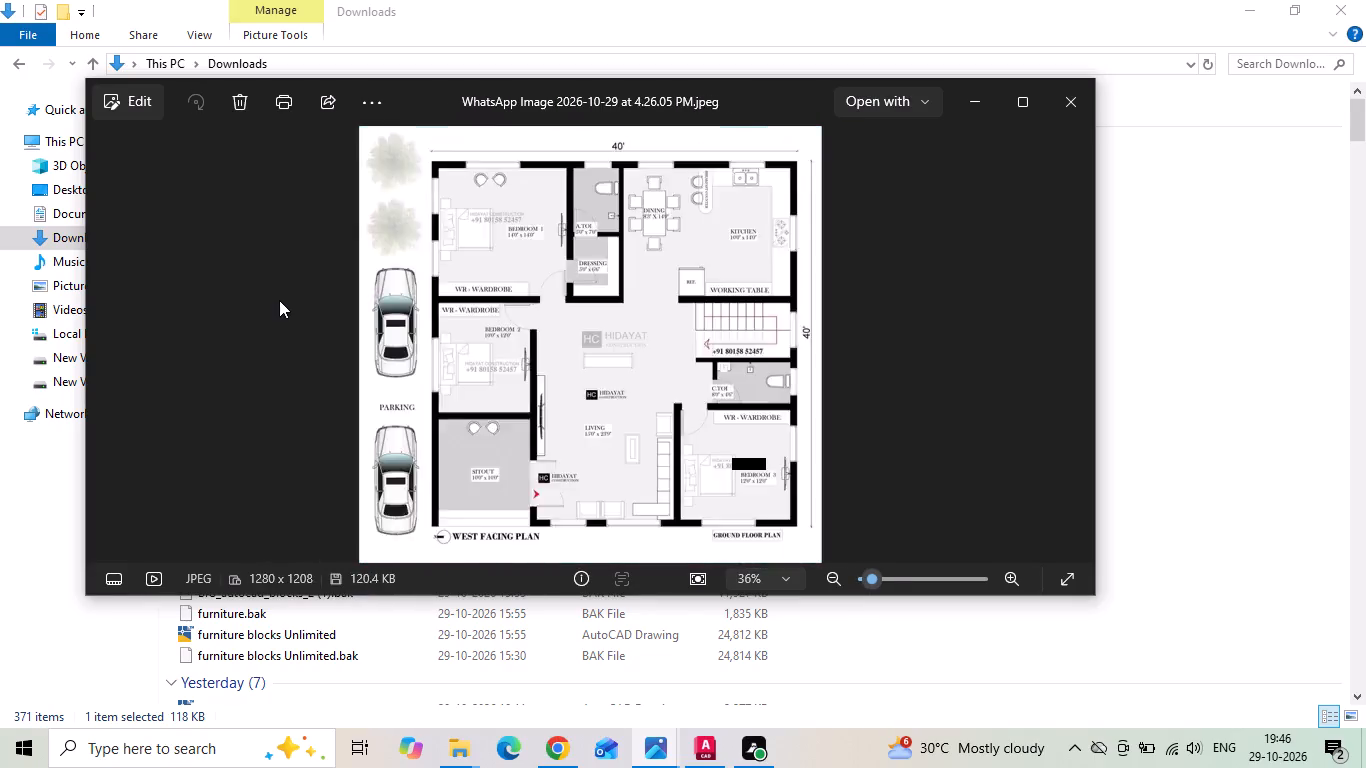
key("Left")
key("Left")
key("Left")
key("Left")
key("Left")
key("Left")
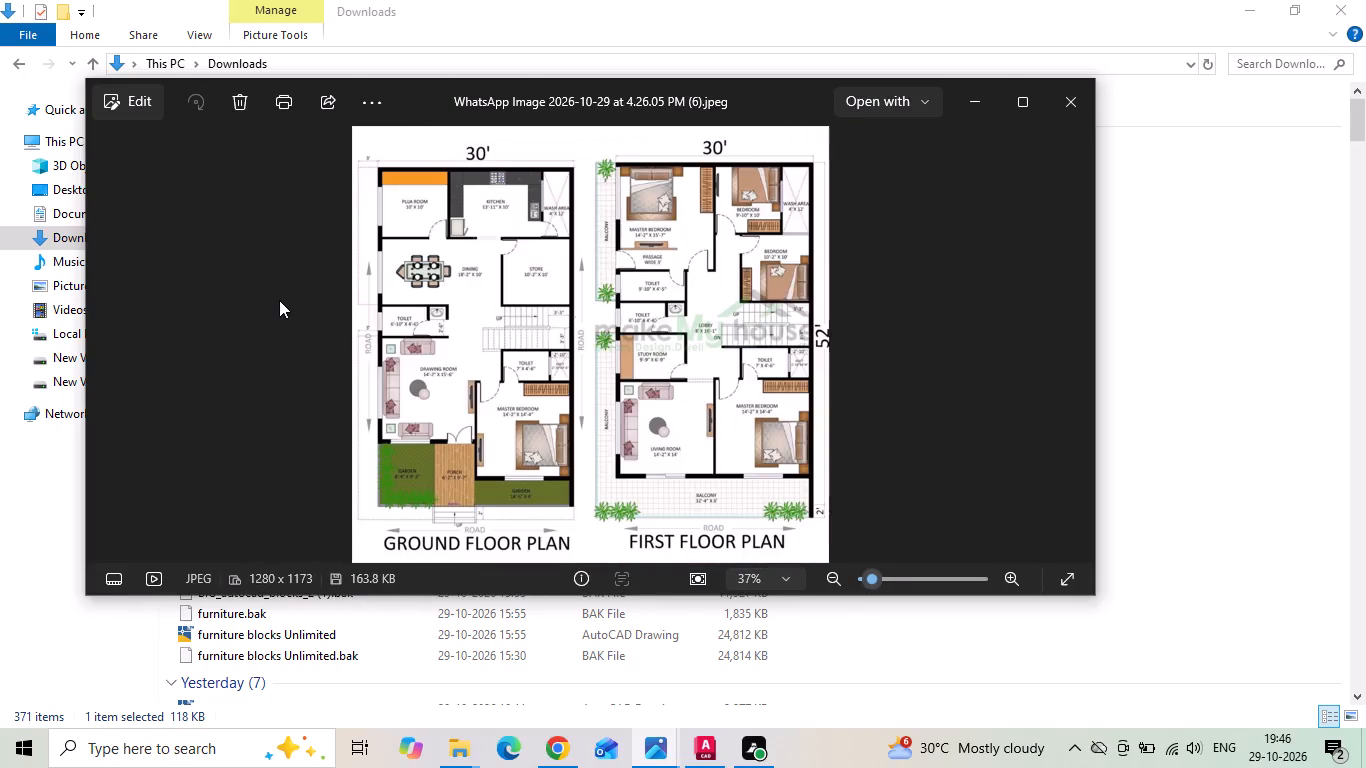
key("Left")
key("Left")
key("Left")
key("Left")
key("Left")
key("Left")
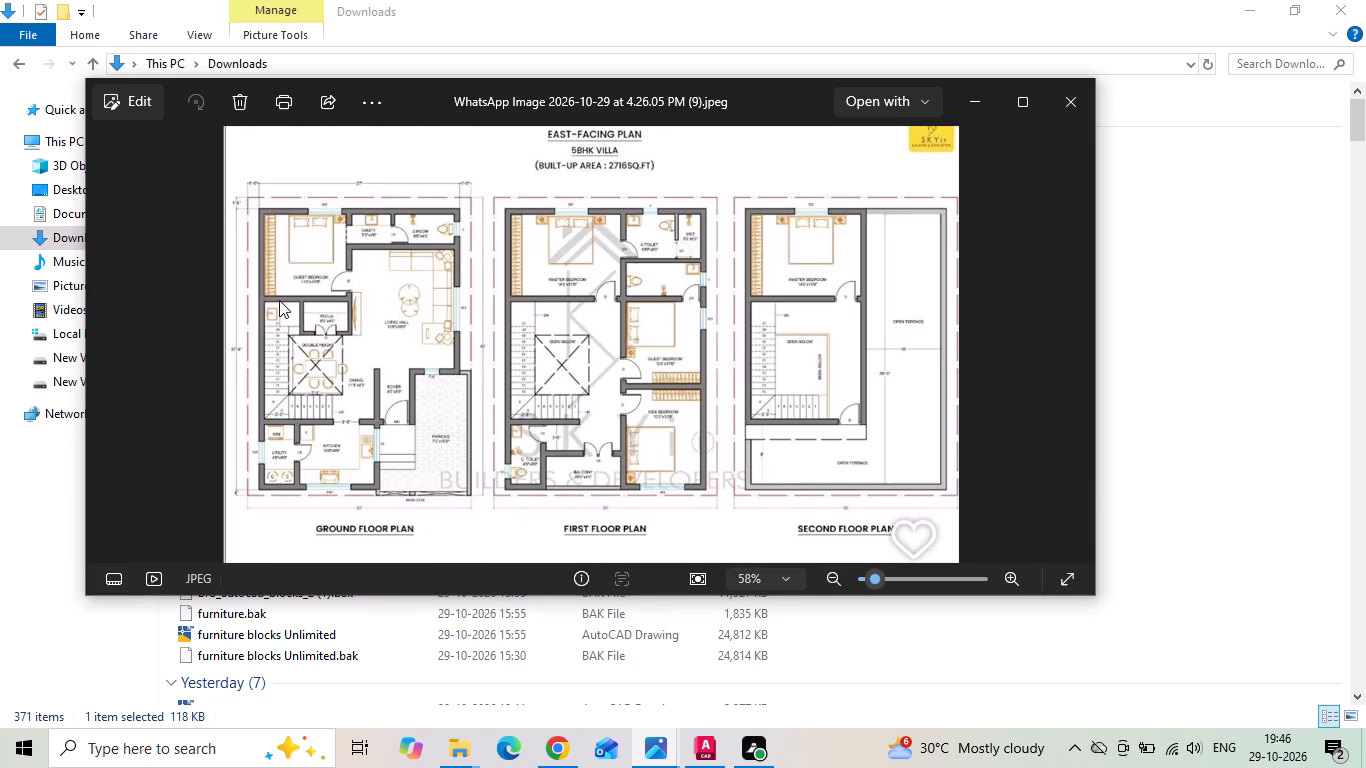
key("Left")
left_click(1065, 109)
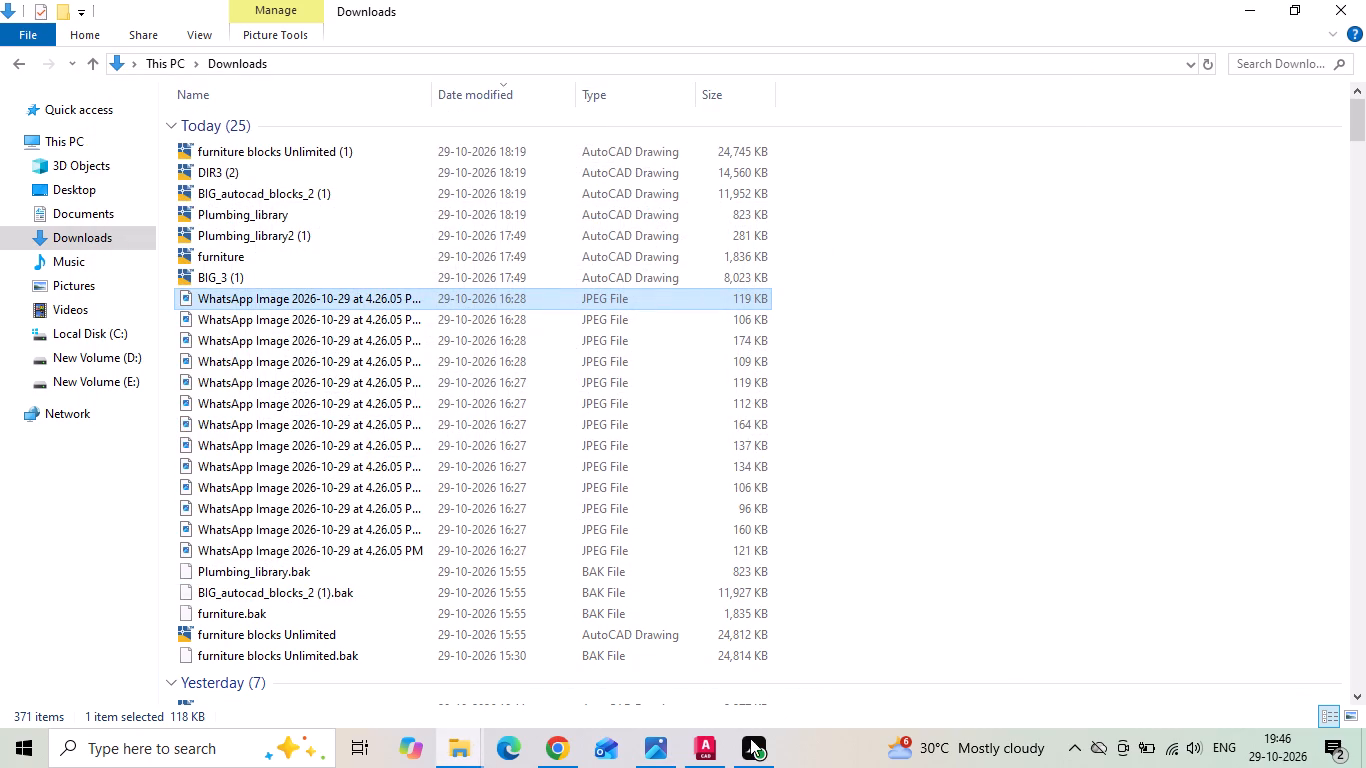
left_click(714, 760)
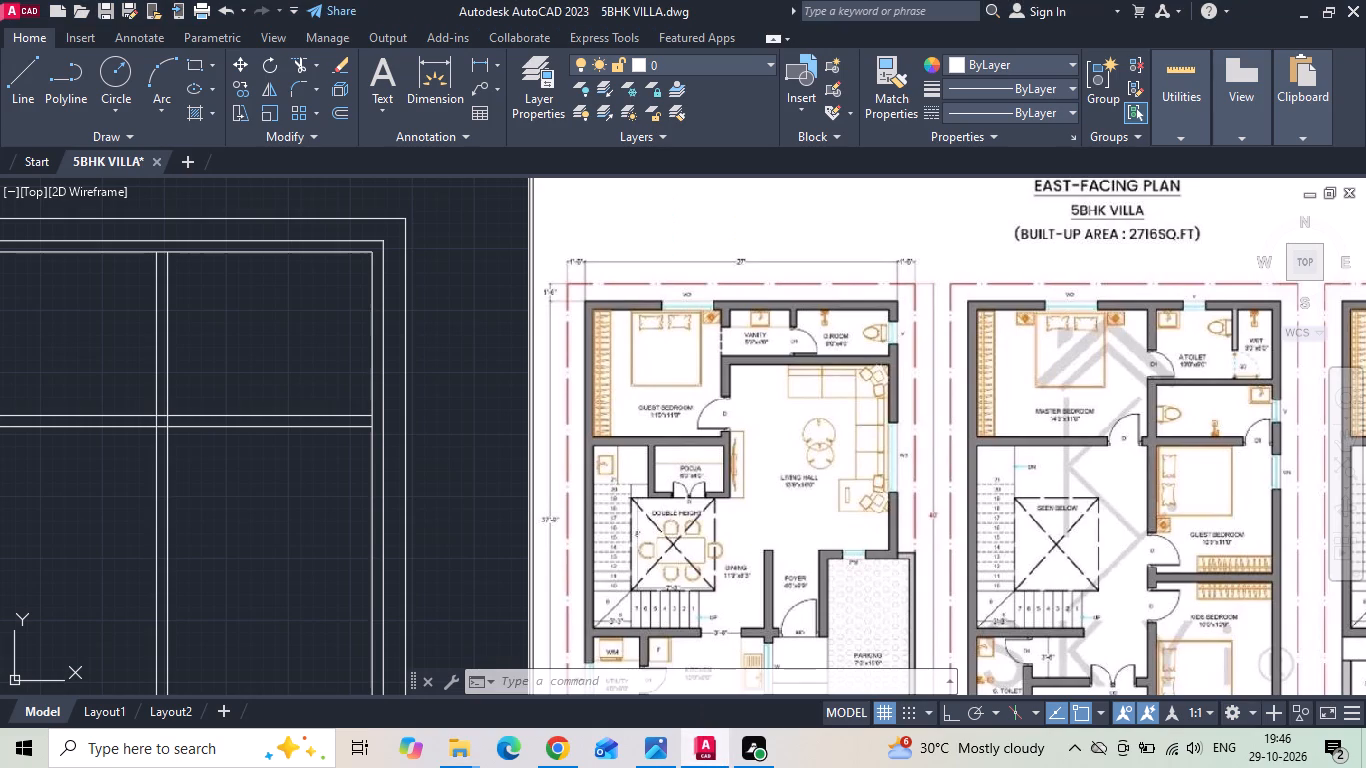
Offset the inner top wall line 4' into the house to set the depth of the vanity and D.ROOM.
scroll(856, 329, "up", 3)
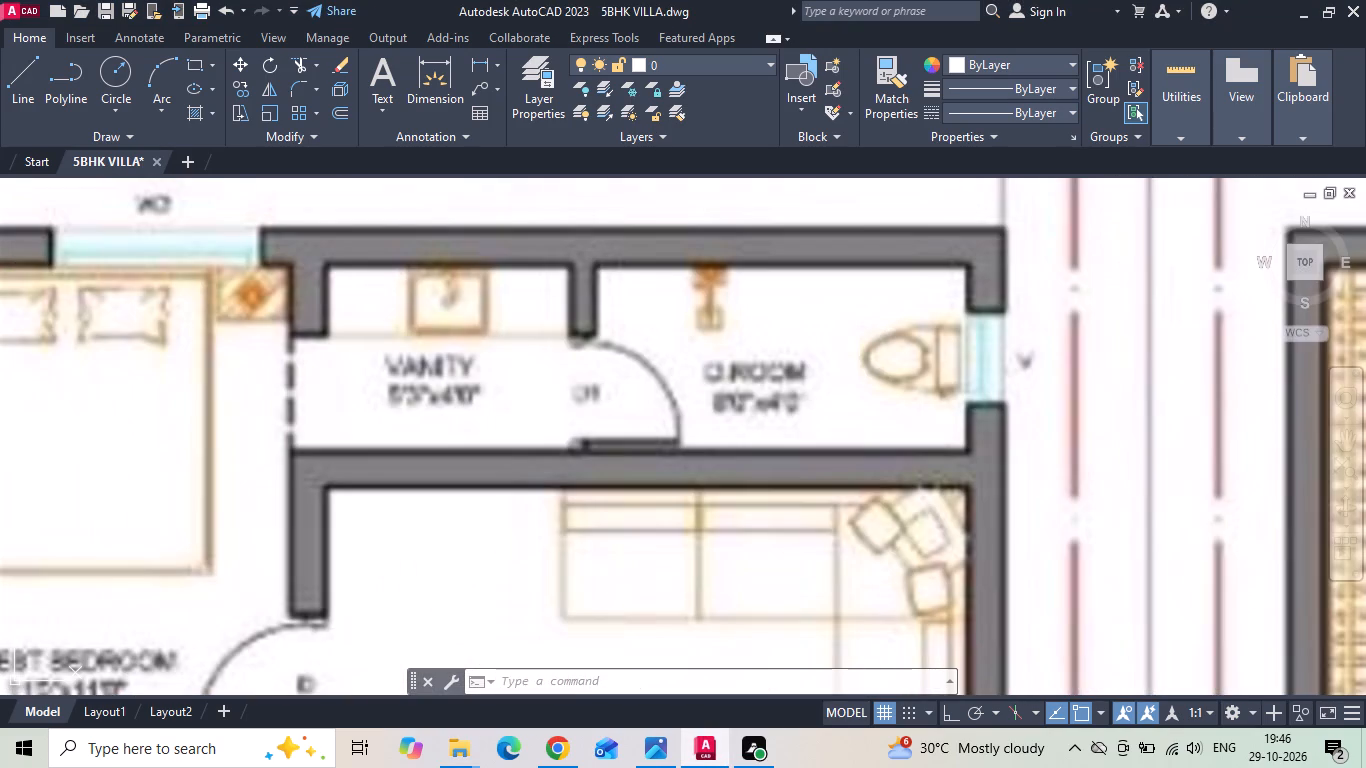
scroll(855, 324, "down", 2)
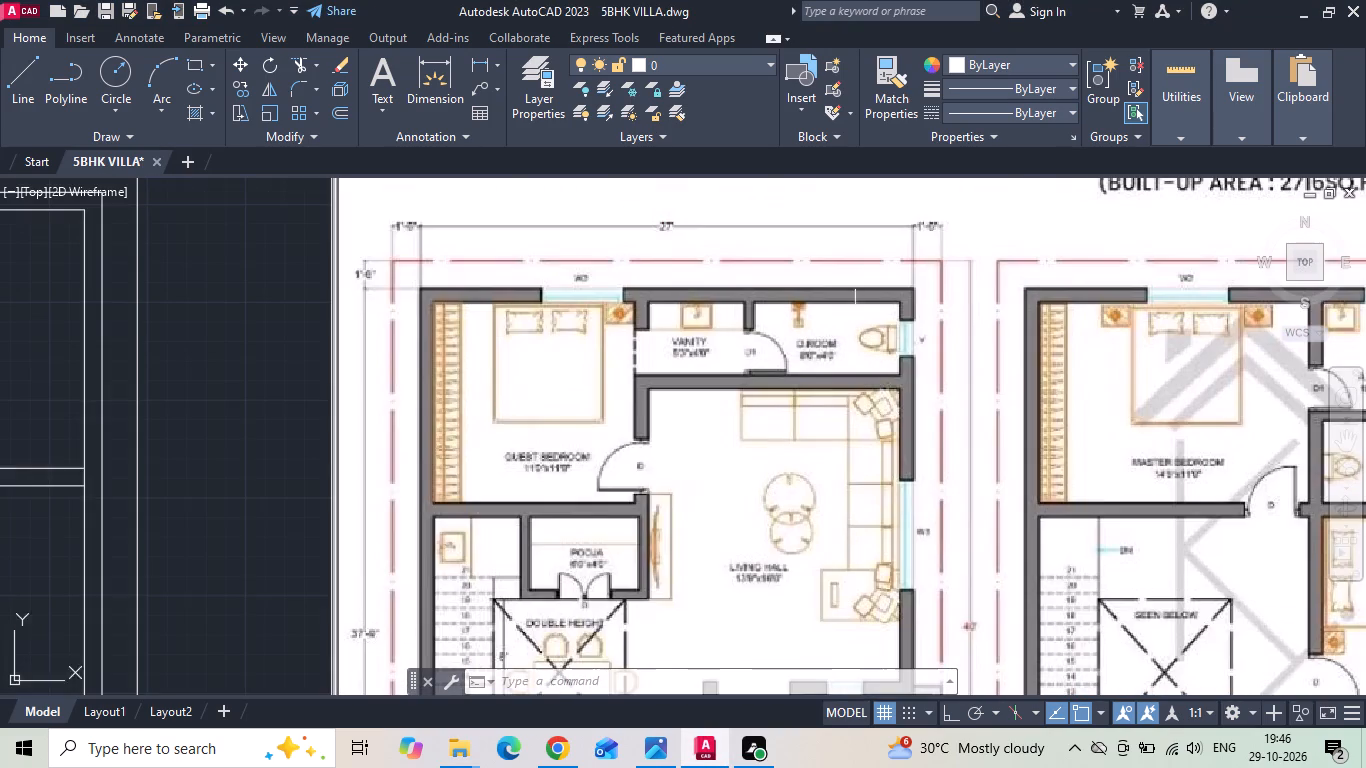
scroll(855, 324, "down", 2)
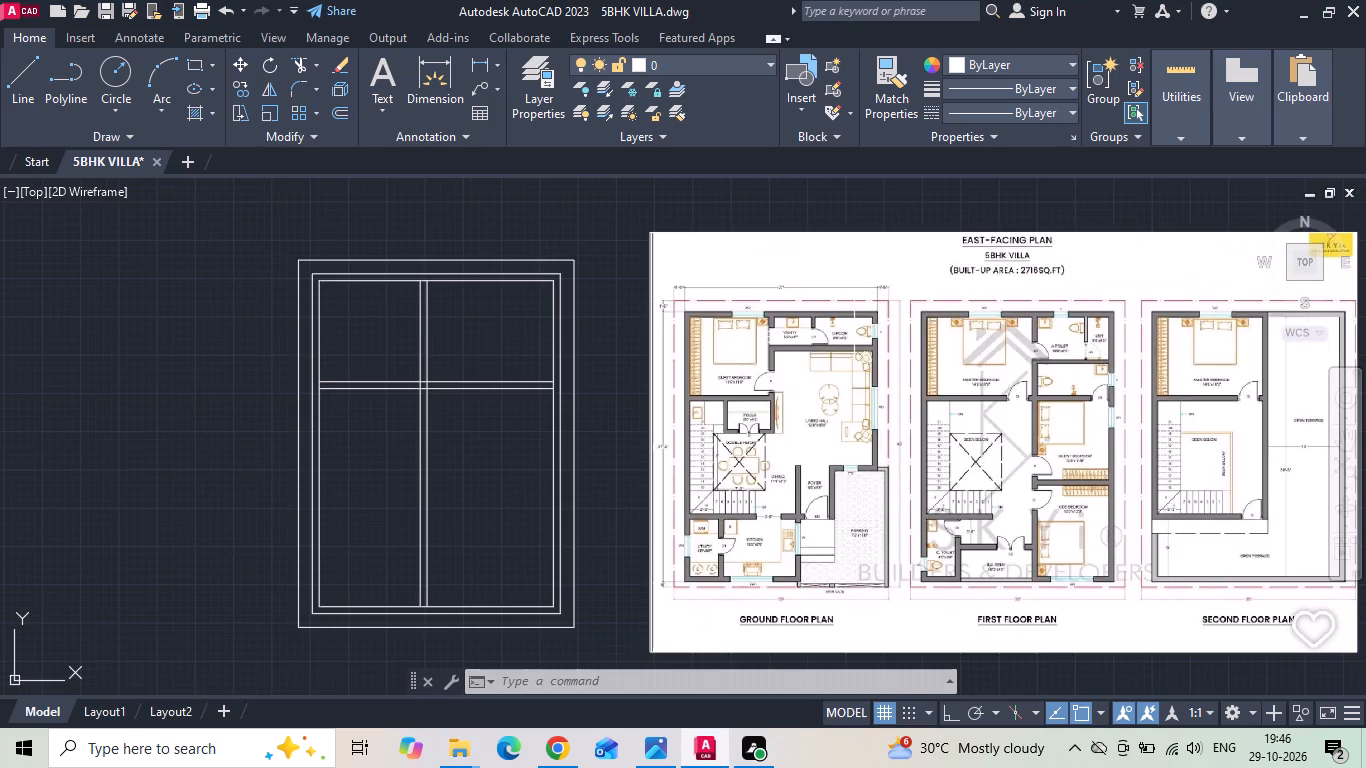
scroll(451, 340, "up", 1)
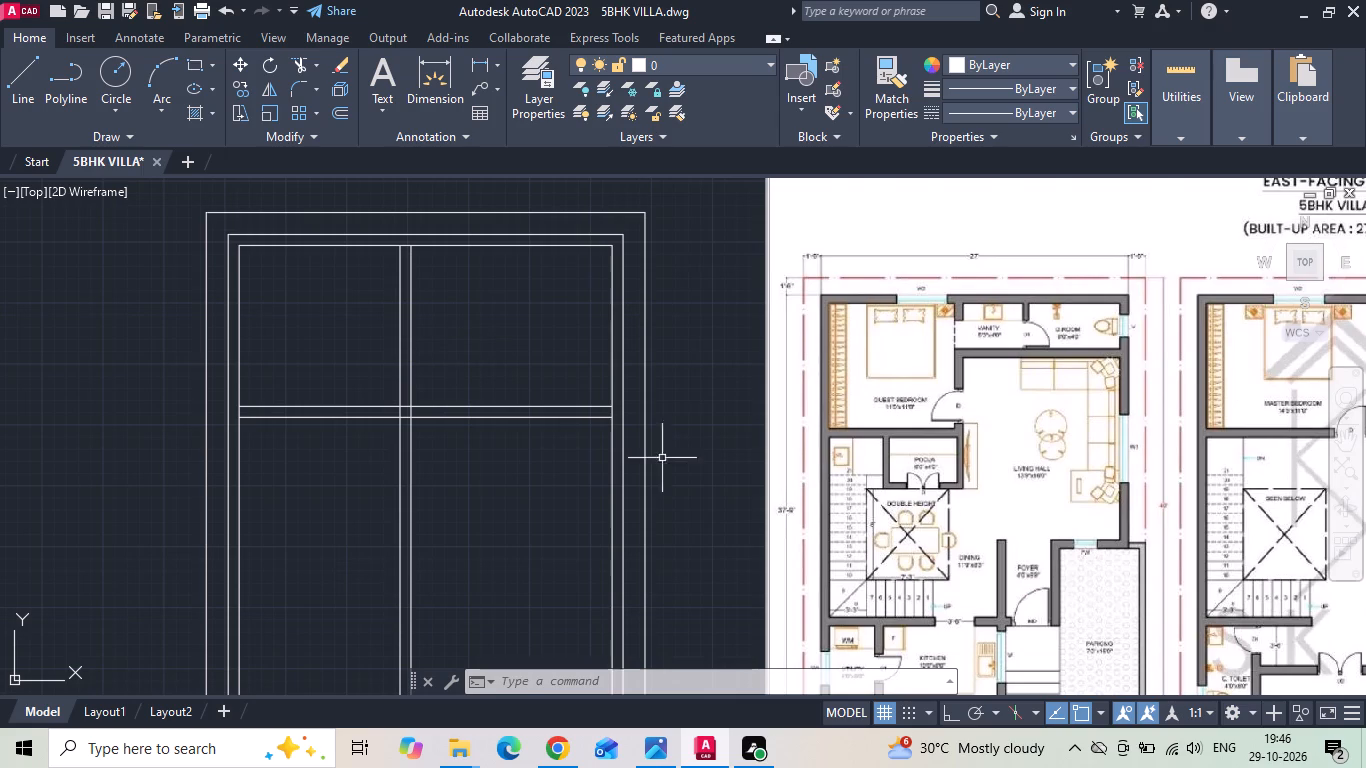
scroll(1107, 568, "up", 1)
scroll(967, 501, "up", 1)
scroll(966, 501, "down", 3)
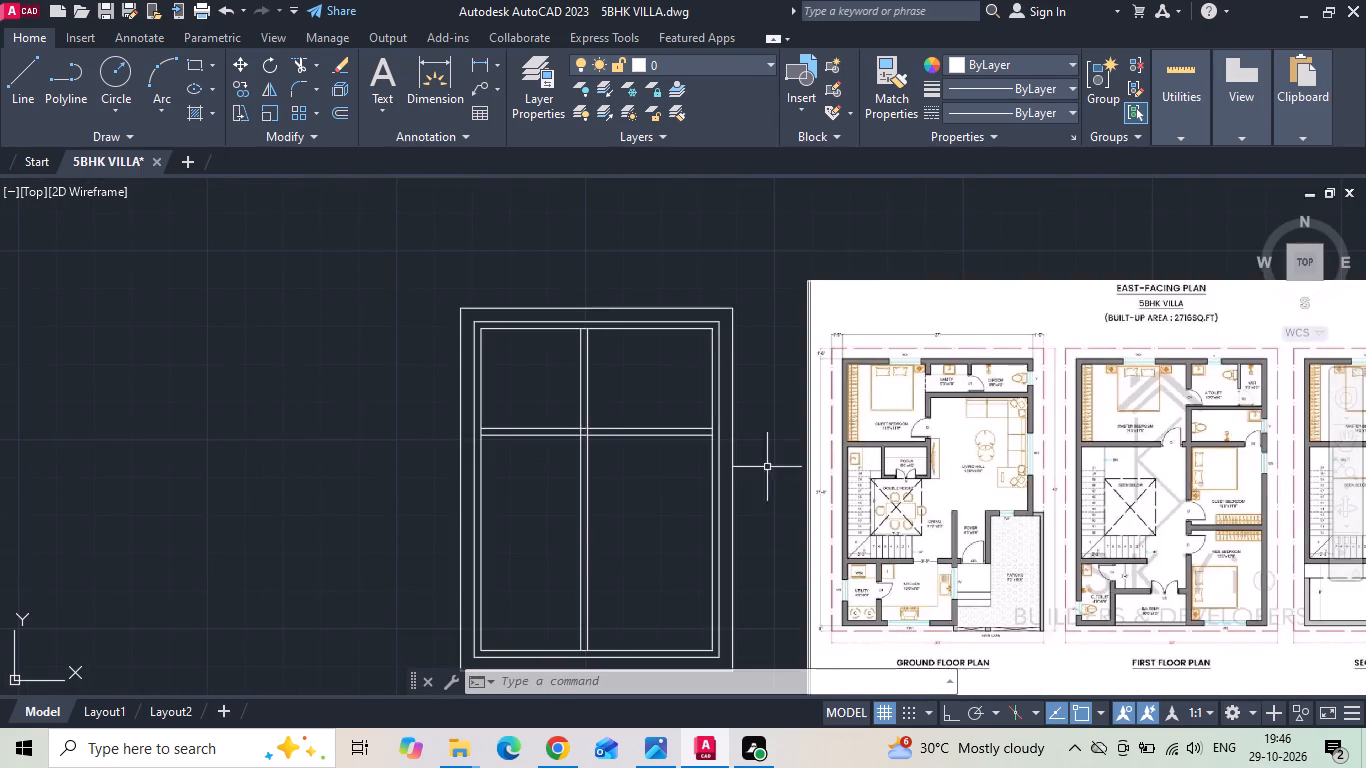
scroll(641, 408, "up", 1)
key("o")
key("Return")
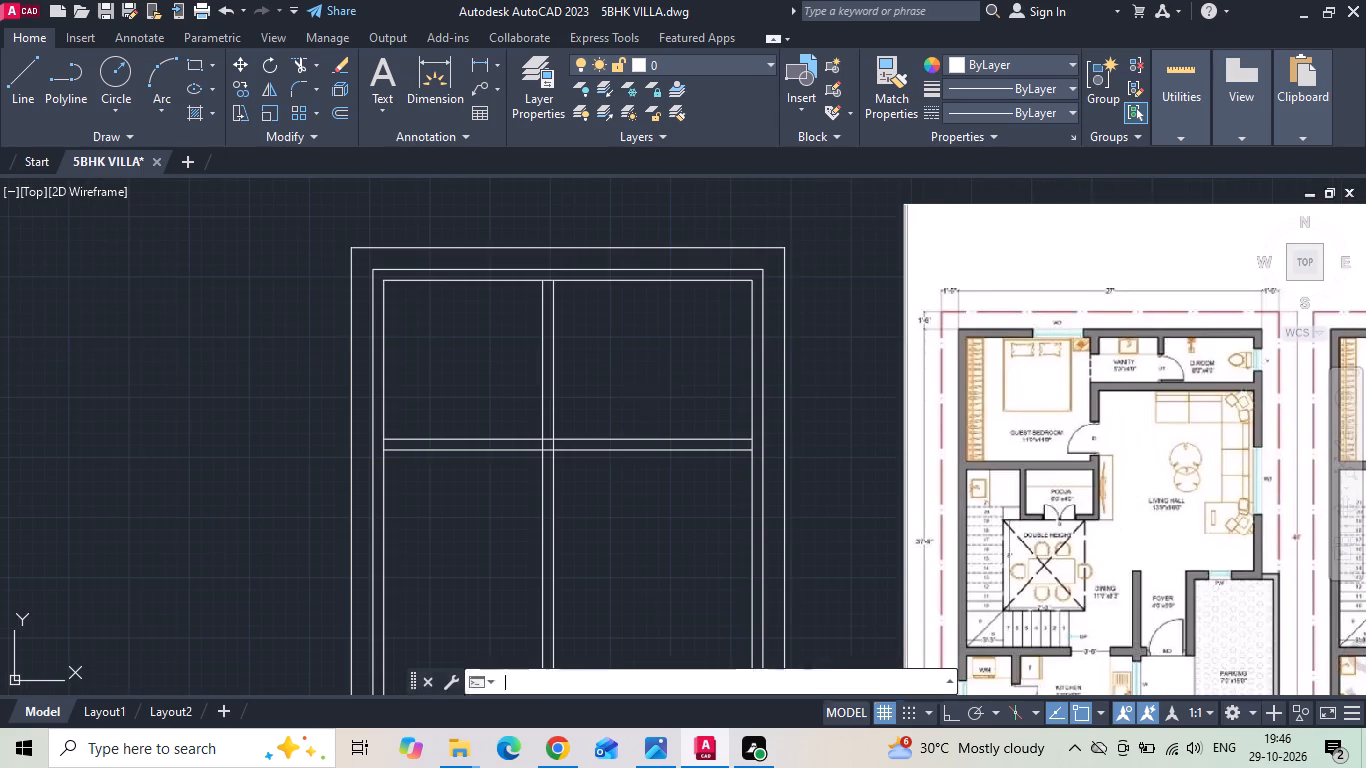
type("4'")
key("Return")
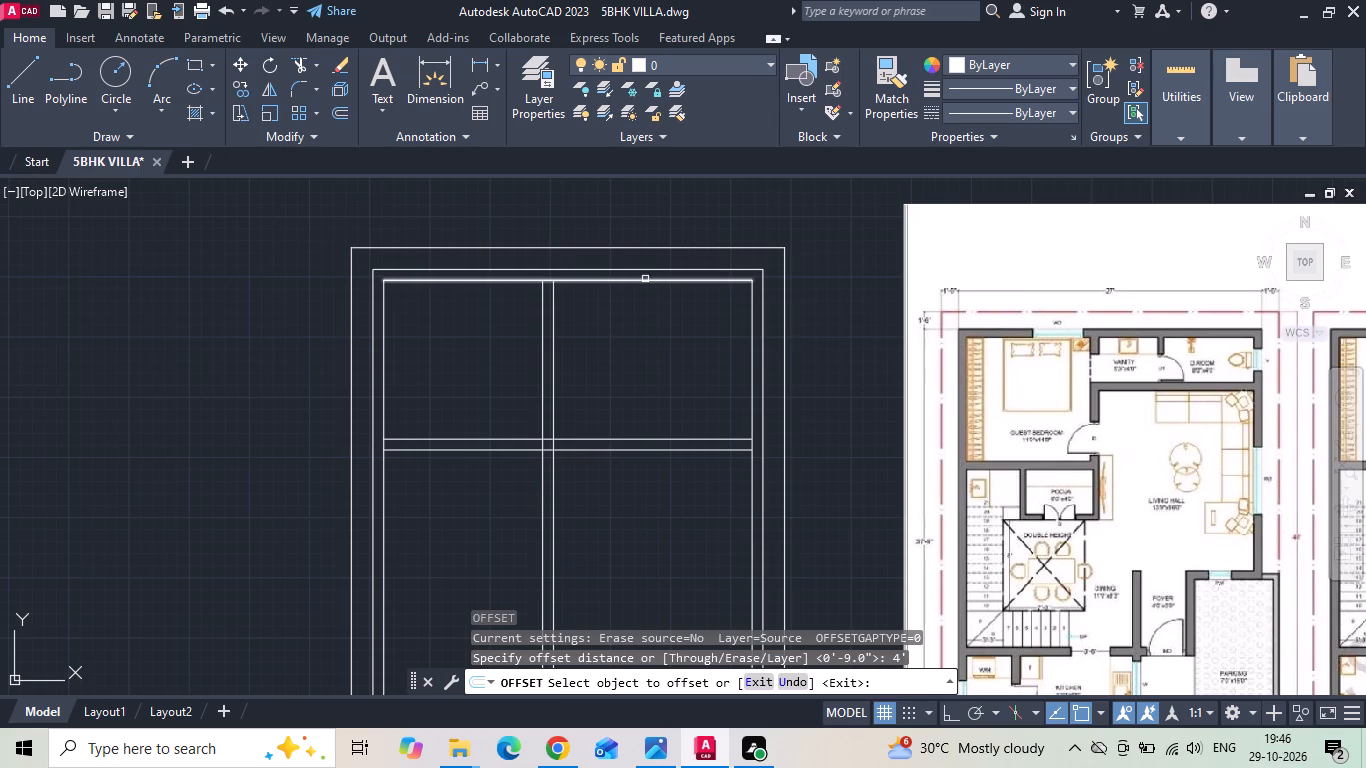
left_click_drag(645, 279, 643, 290)
left_click(626, 367)
key("Escape")
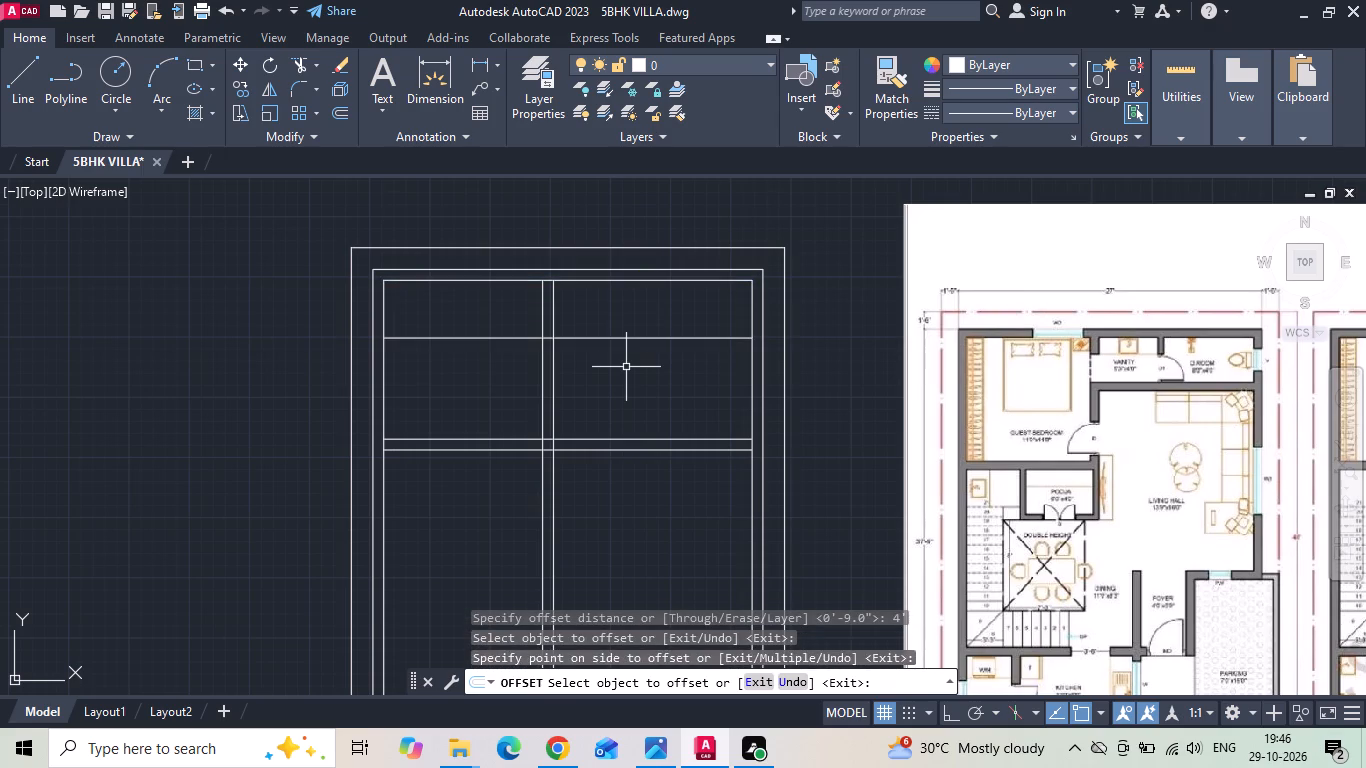
Offset the lower boundary line of the vanity and D.ROOM 9" toward the living hall for wall thickness.
key("o")
key("Return")
key("9")
key("Return")
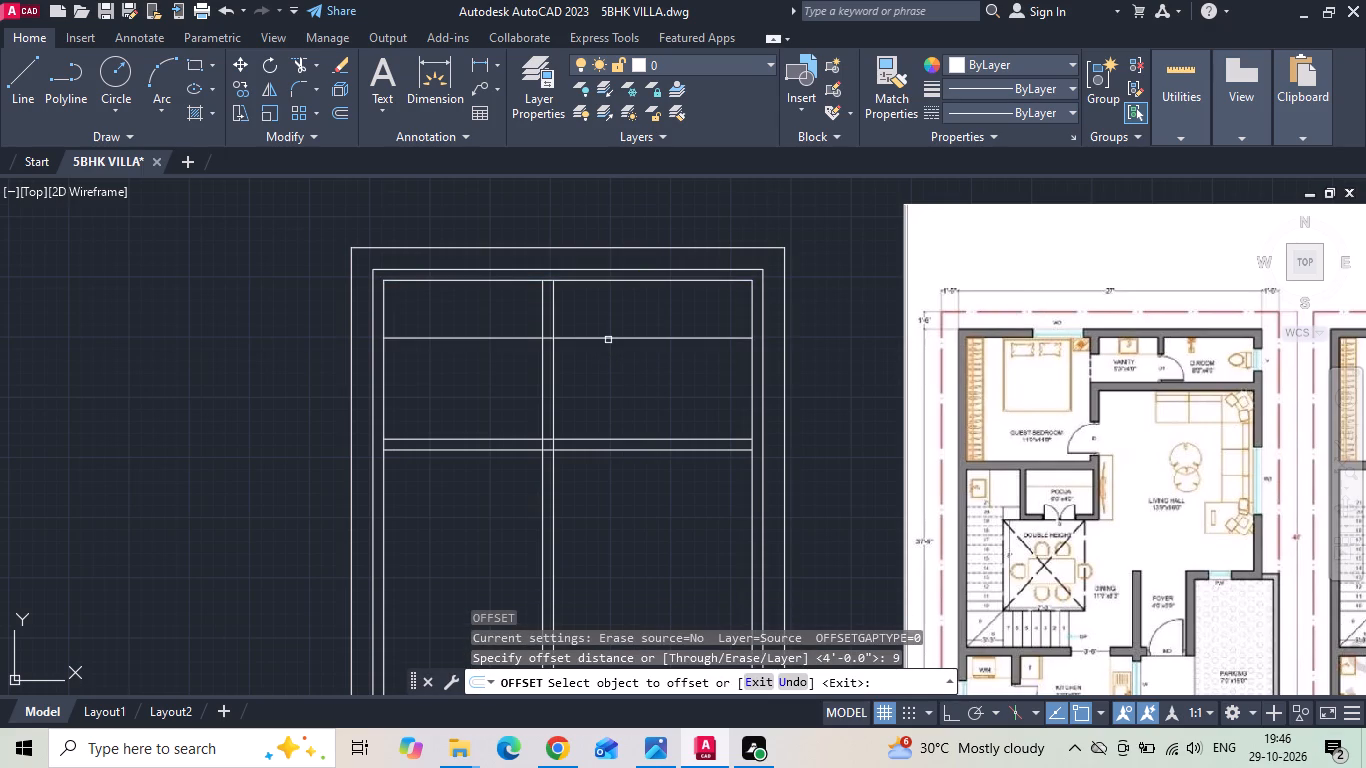
left_click_drag(608, 340, 610, 354)
left_click(613, 370)
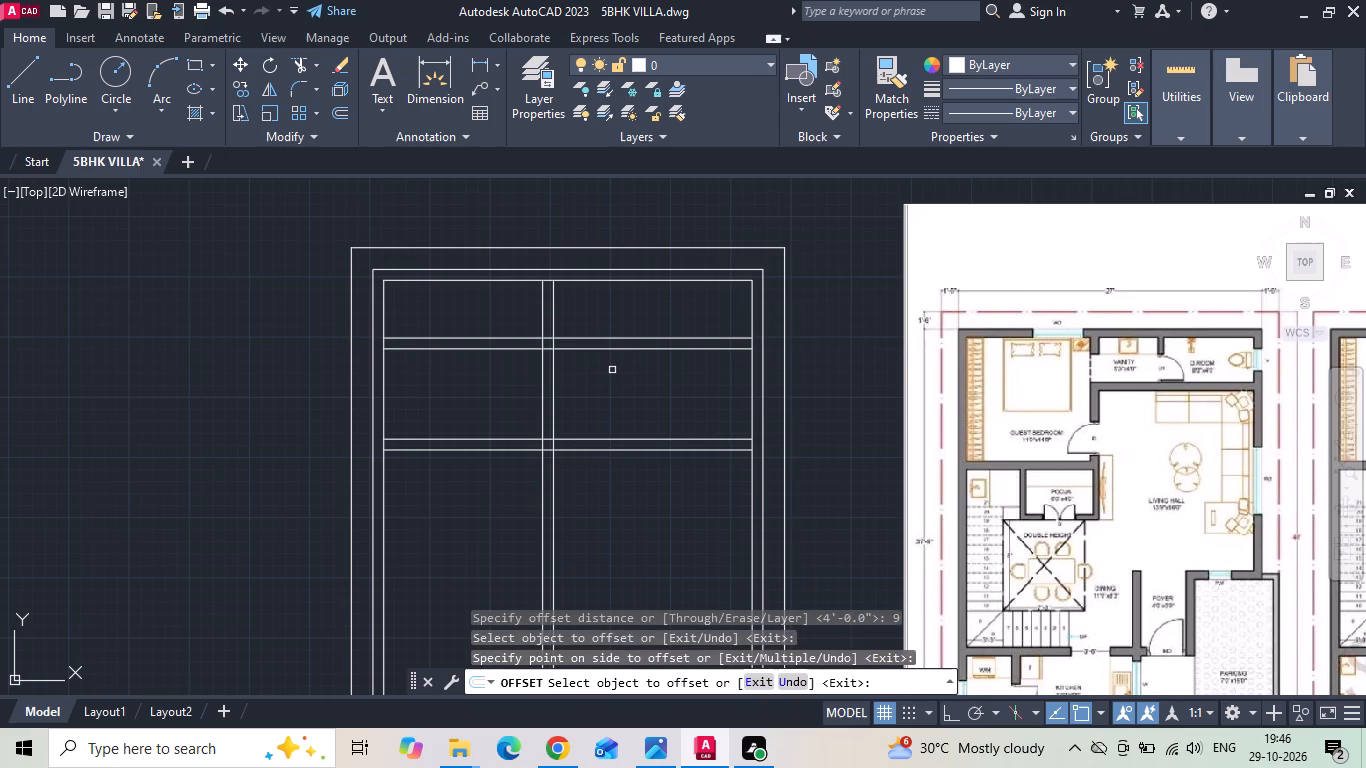
key("Escape")
Offset the inner right wall line 8' into the house to set the D.ROOM width.
type("O 8'")
key("Return")
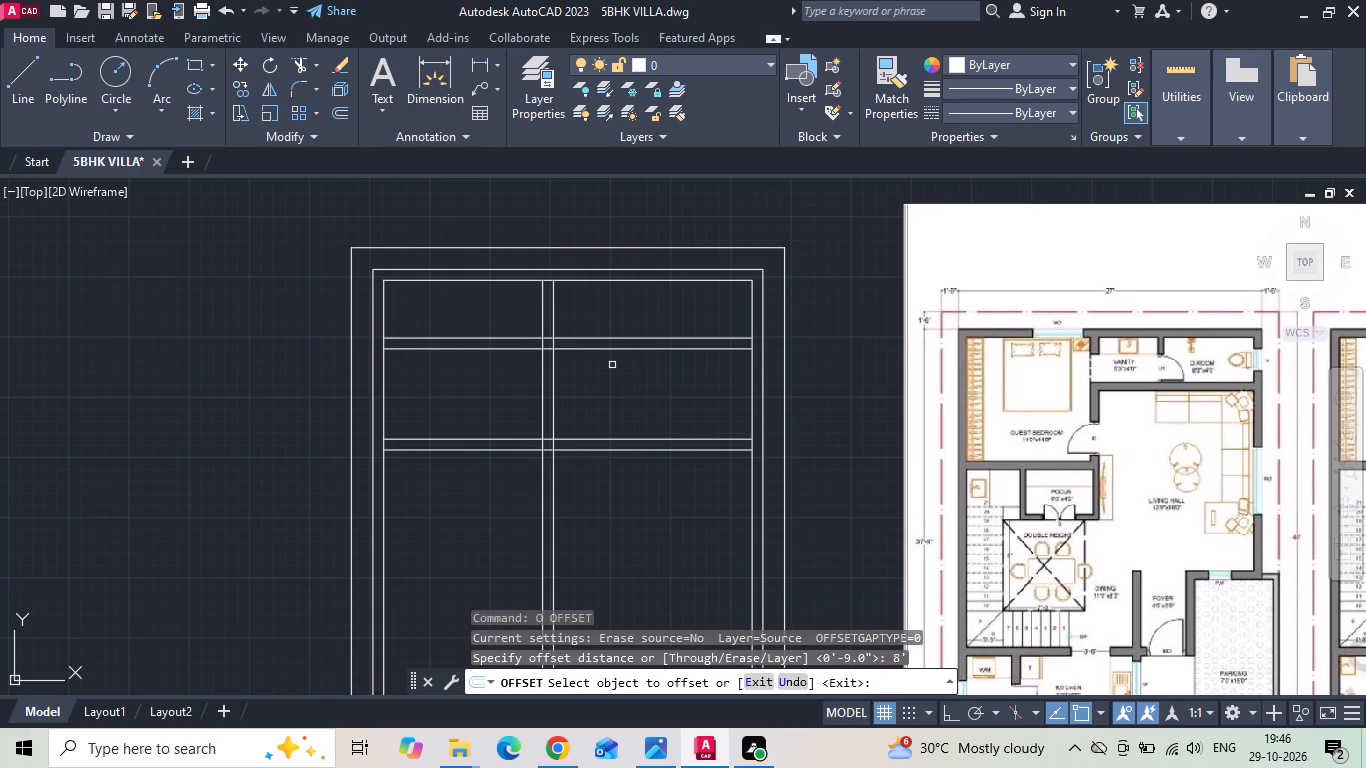
left_click(750, 307)
left_click(647, 404)
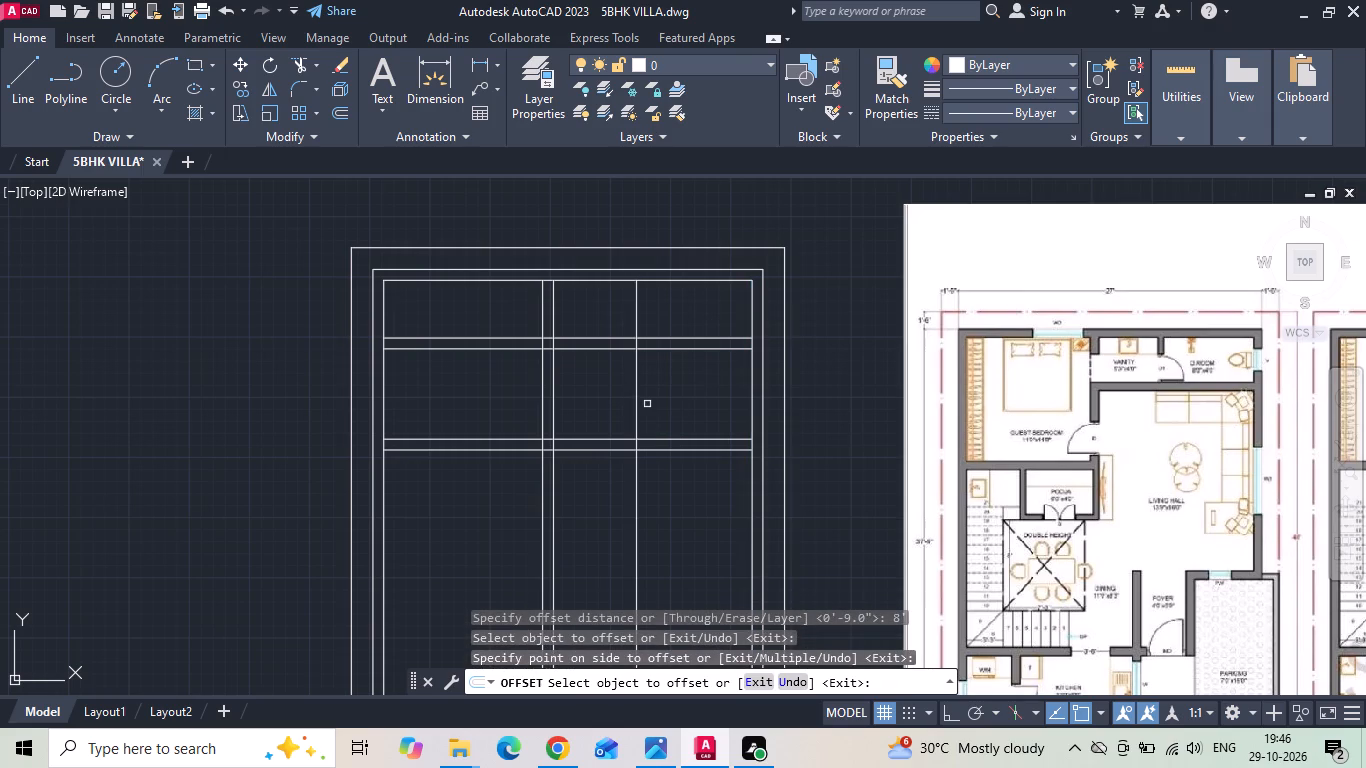
triple_click(647, 404)
key("Escape")
left_click(647, 404)
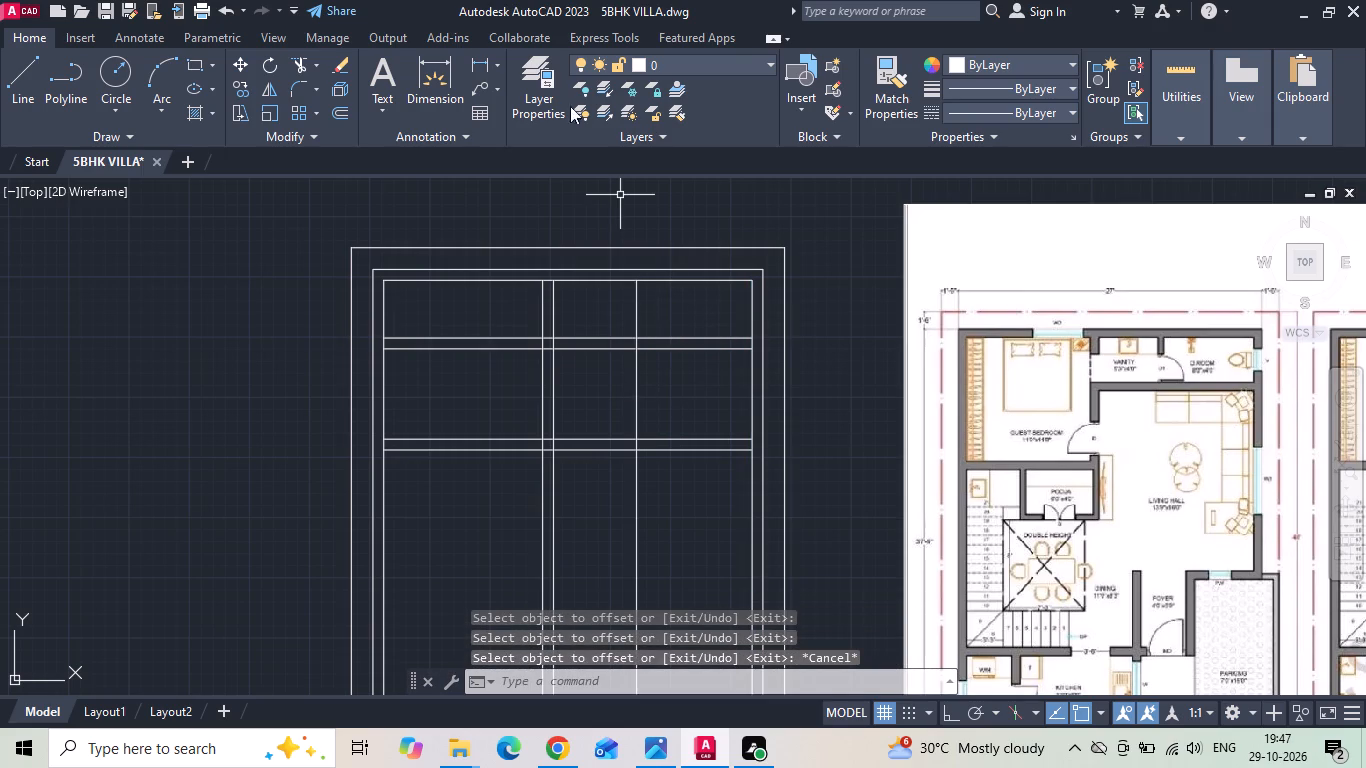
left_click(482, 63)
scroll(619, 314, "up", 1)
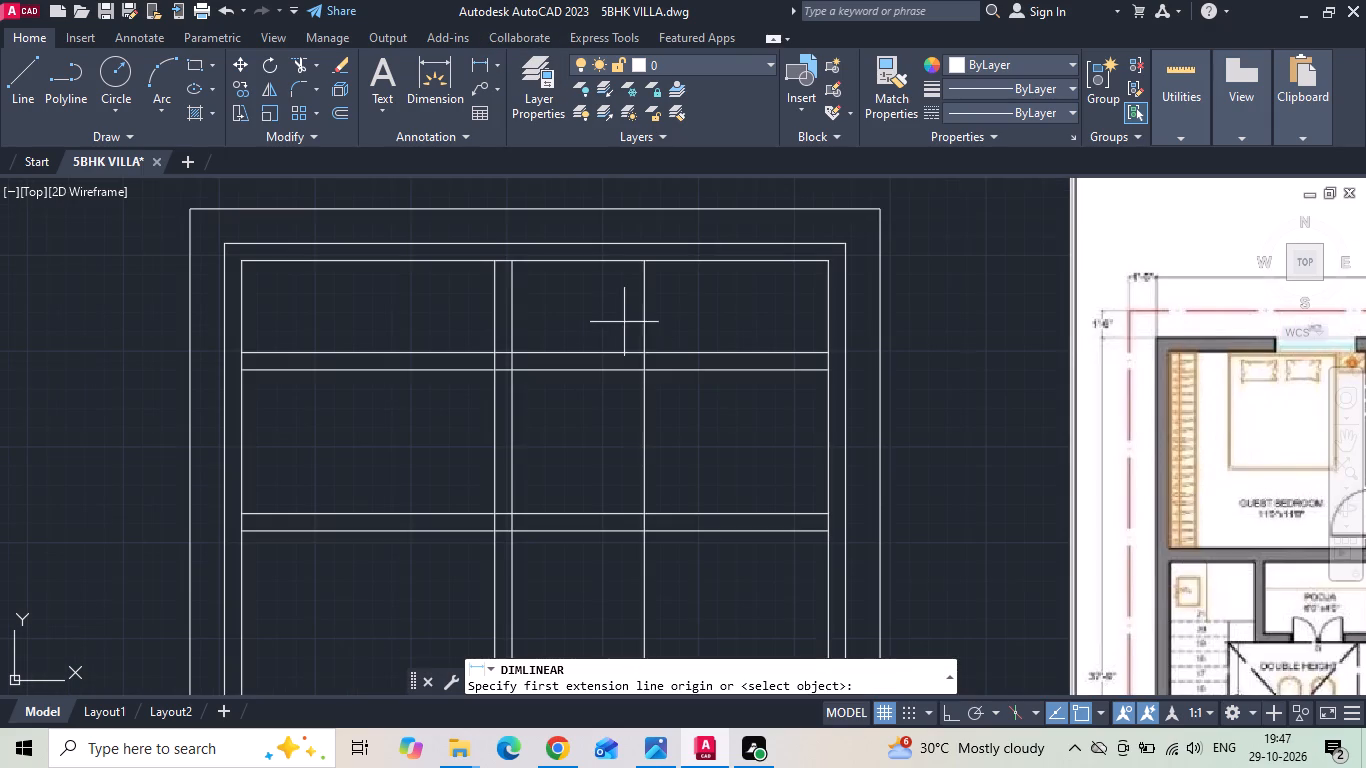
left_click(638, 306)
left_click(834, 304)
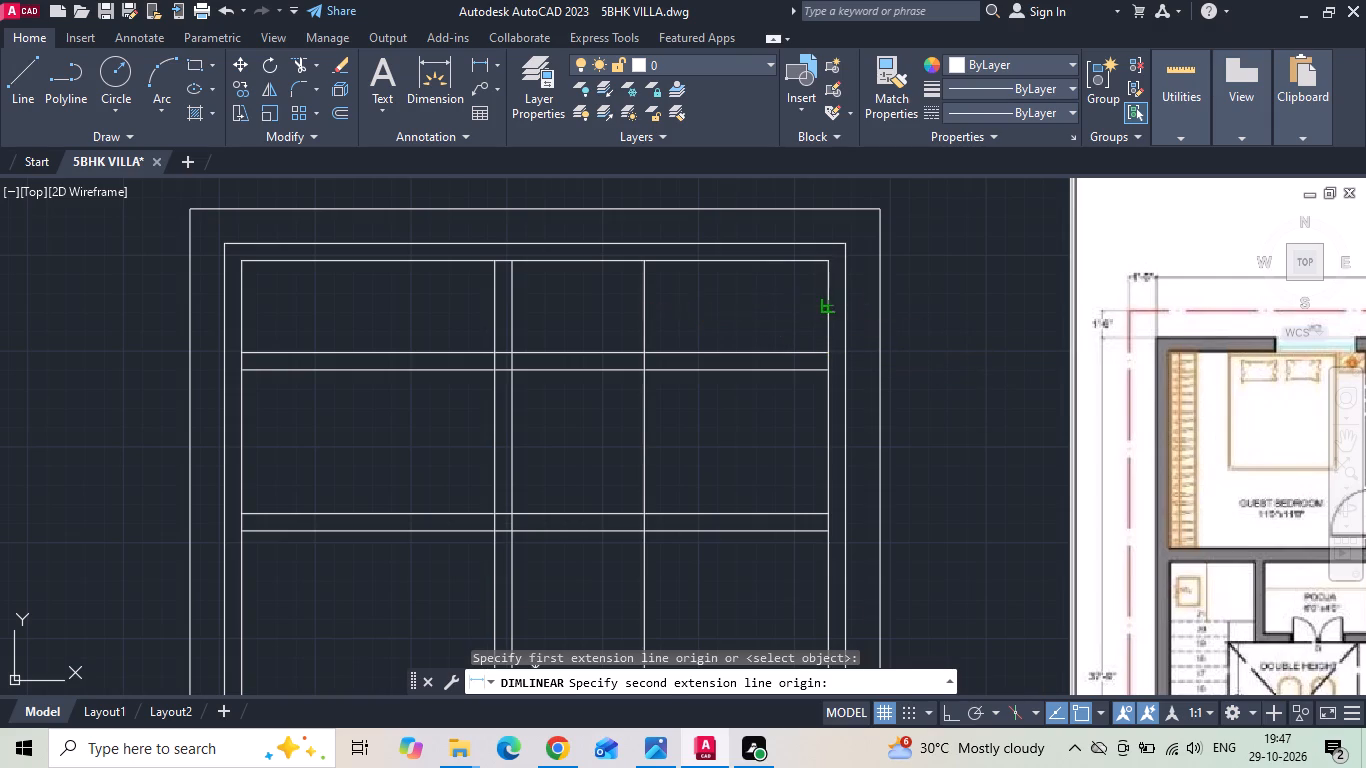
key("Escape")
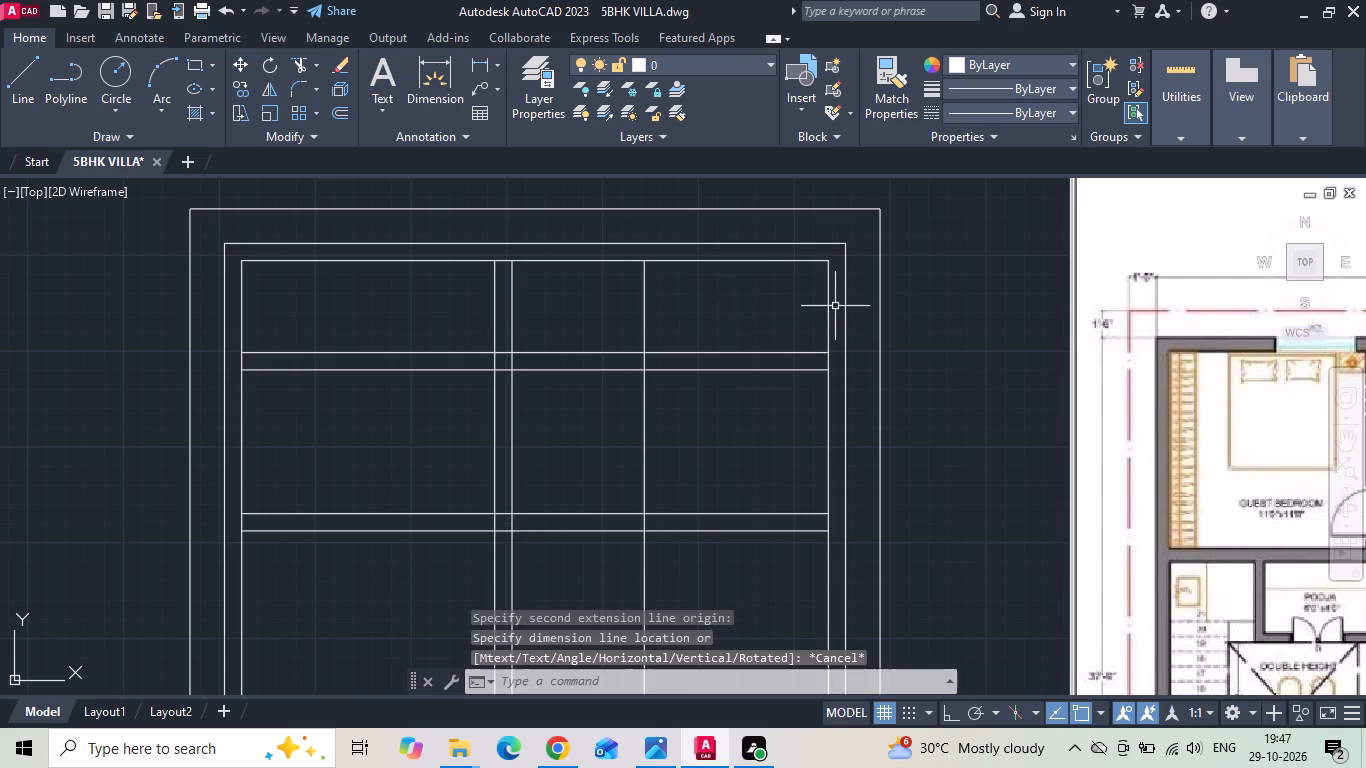
Offset the D.ROOM partition line 6" toward the vanity for wall thickness.
type("O 6")
key("space")
double_click(835, 306)
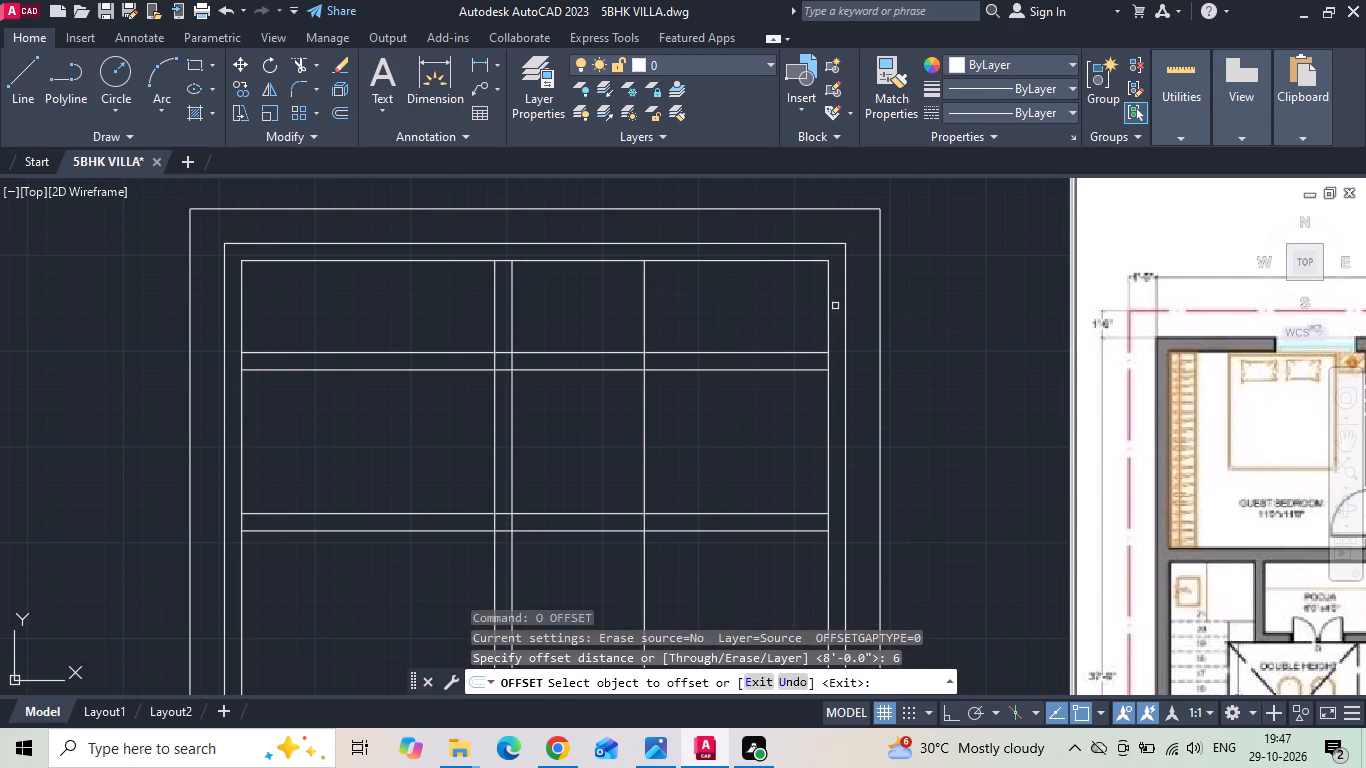
scroll(792, 334, "down", 1)
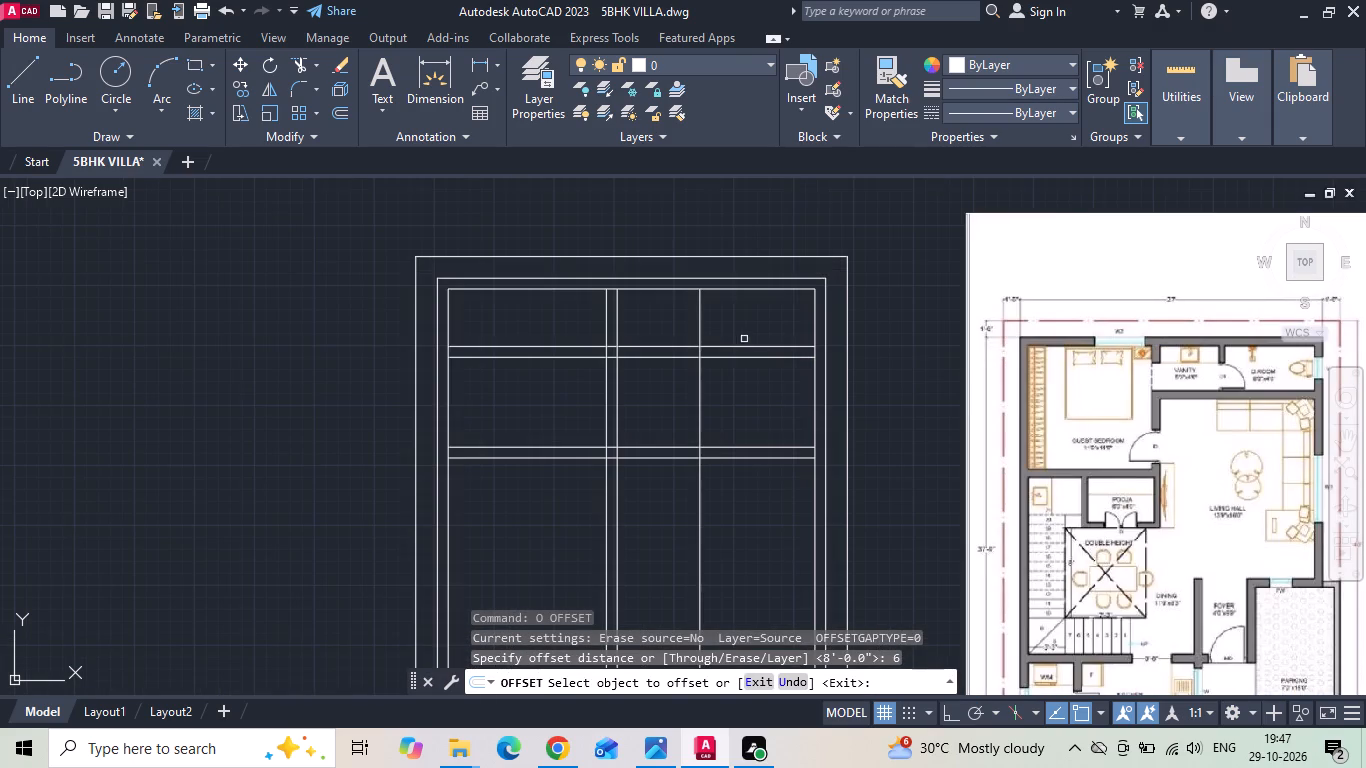
scroll(734, 335, "up", 1)
left_click(677, 281)
left_click(646, 289)
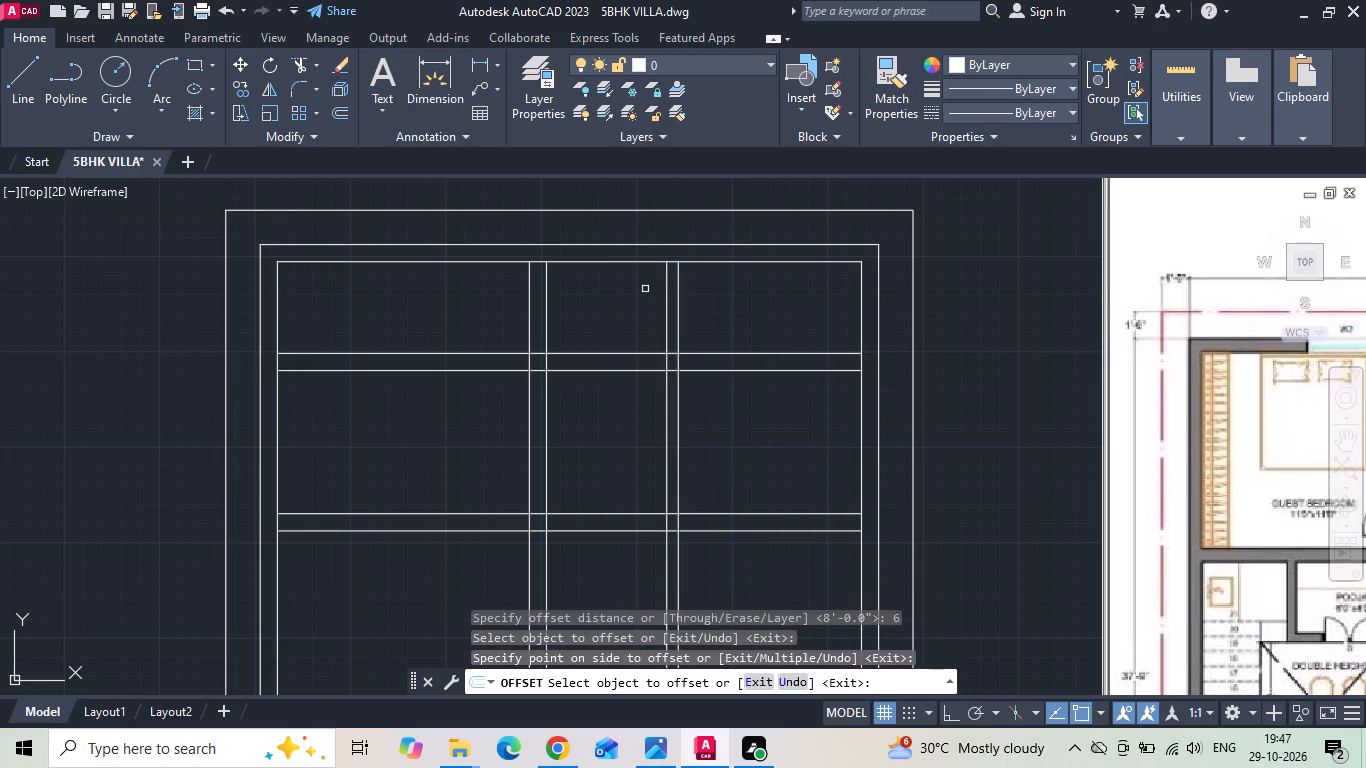
Trim the vanity wall lines out of the guest bedroom, and the bedroom and D.ROOM wall lines running across the living hall.
key("Escape")
scroll(644, 289, "down", 1)
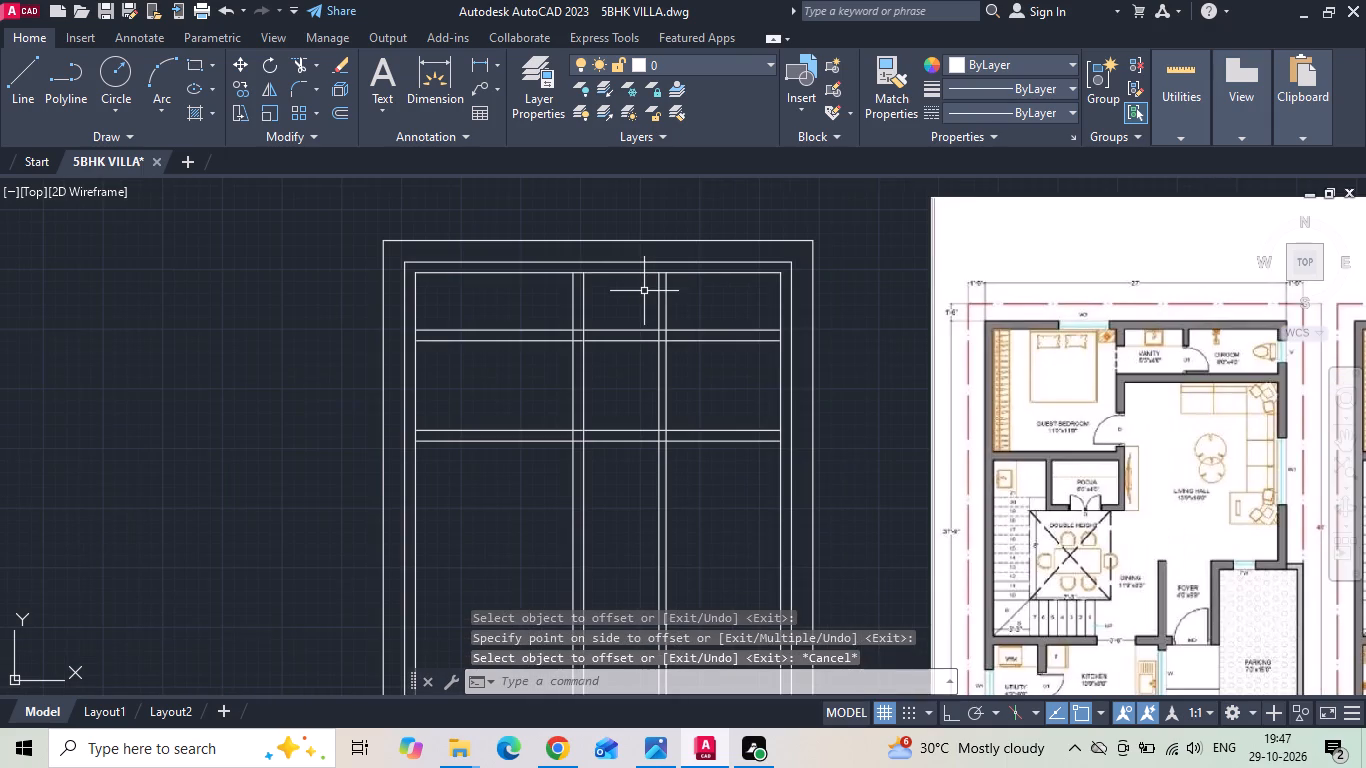
middle_click_drag(644, 414, 643, 375)
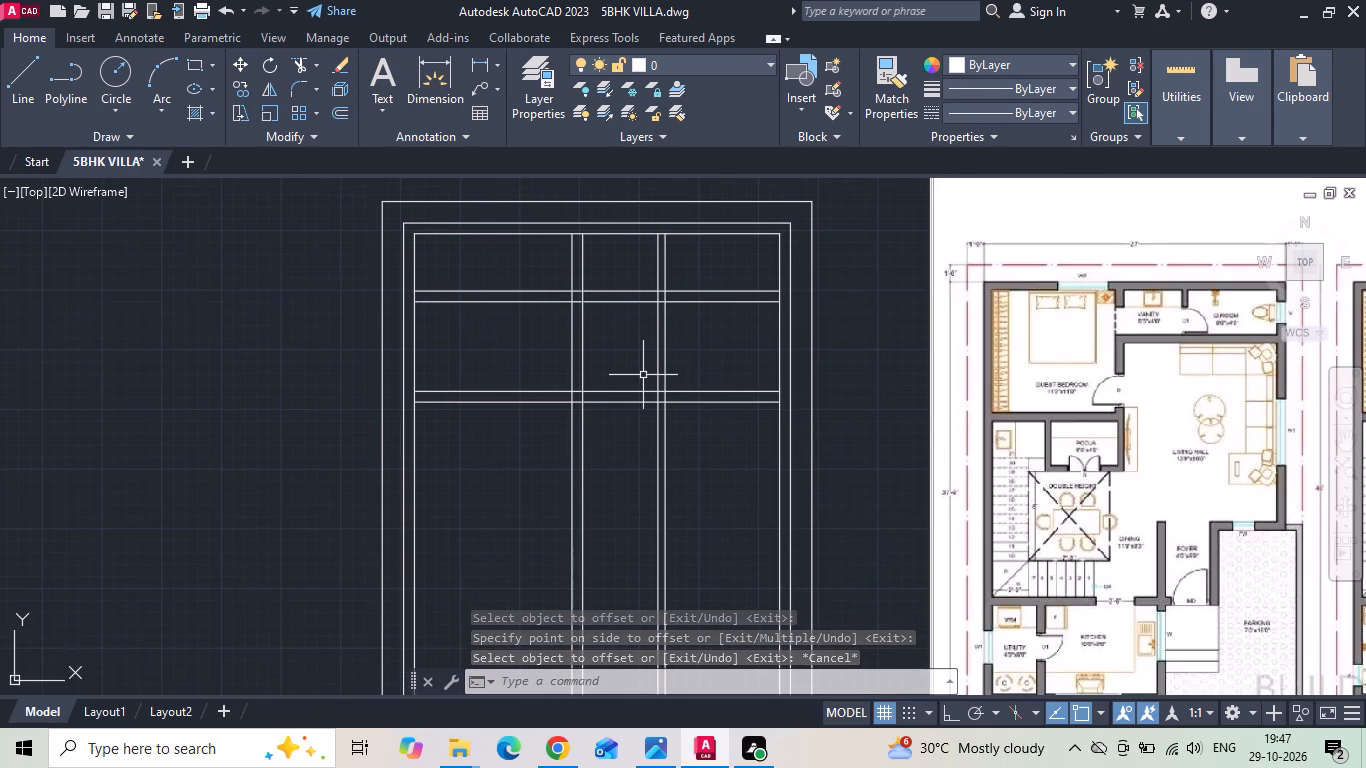
type("TR")
key("space")
key("space")
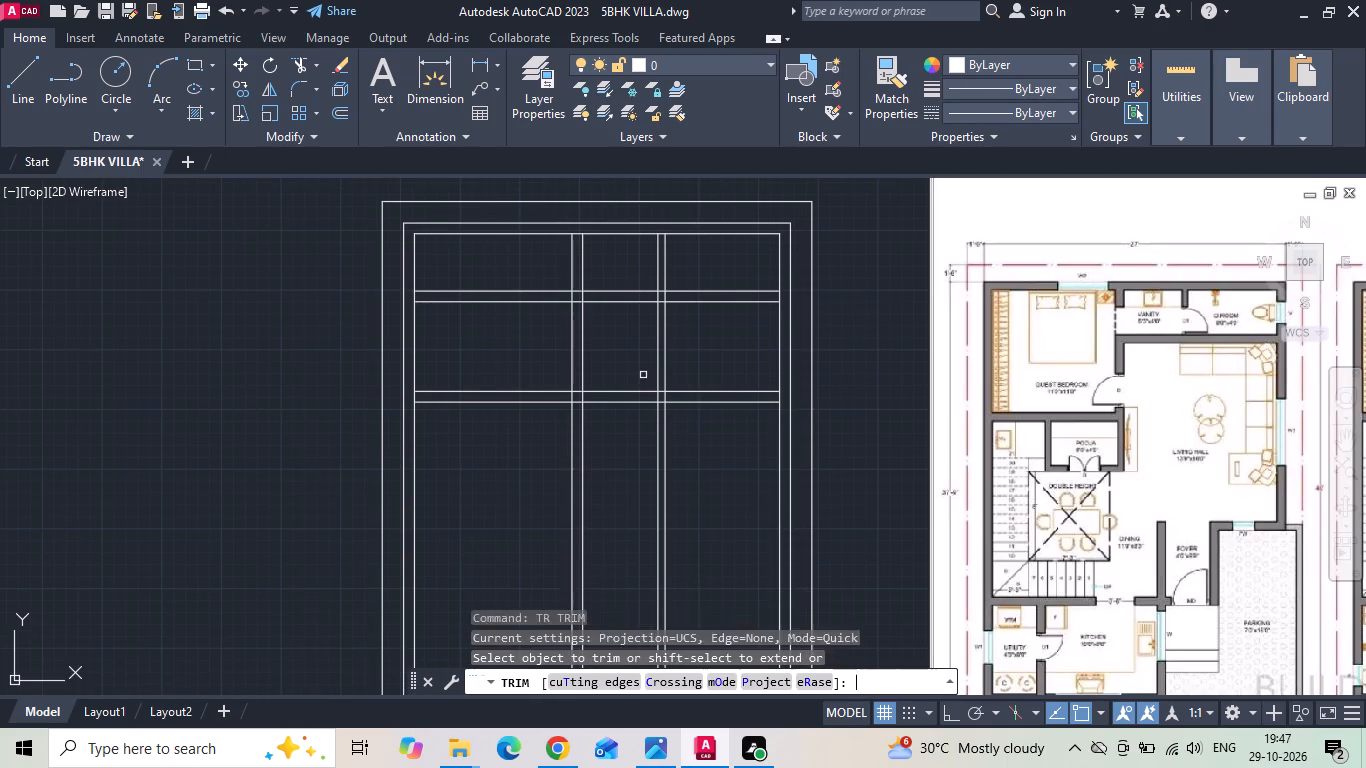
left_click_drag(555, 270, 553, 271)
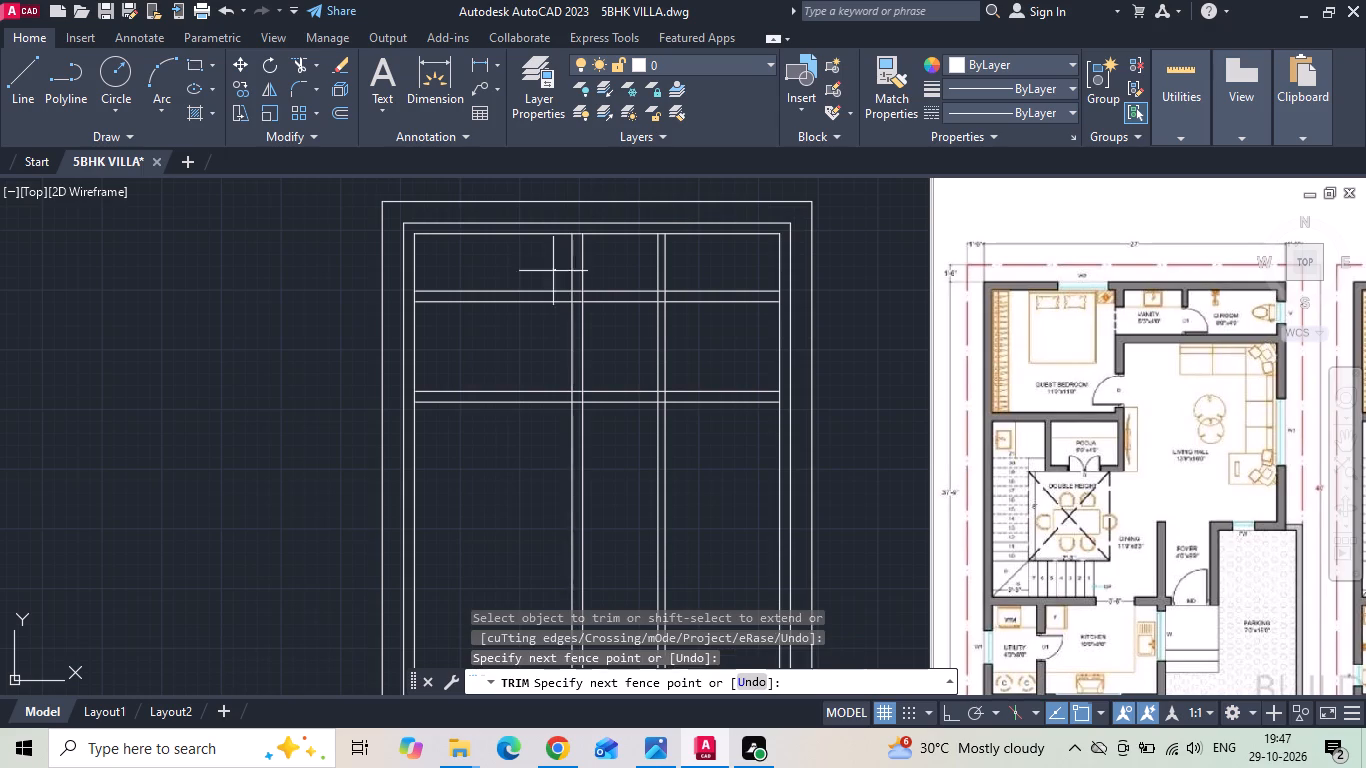
left_click_drag(553, 271, 539, 313)
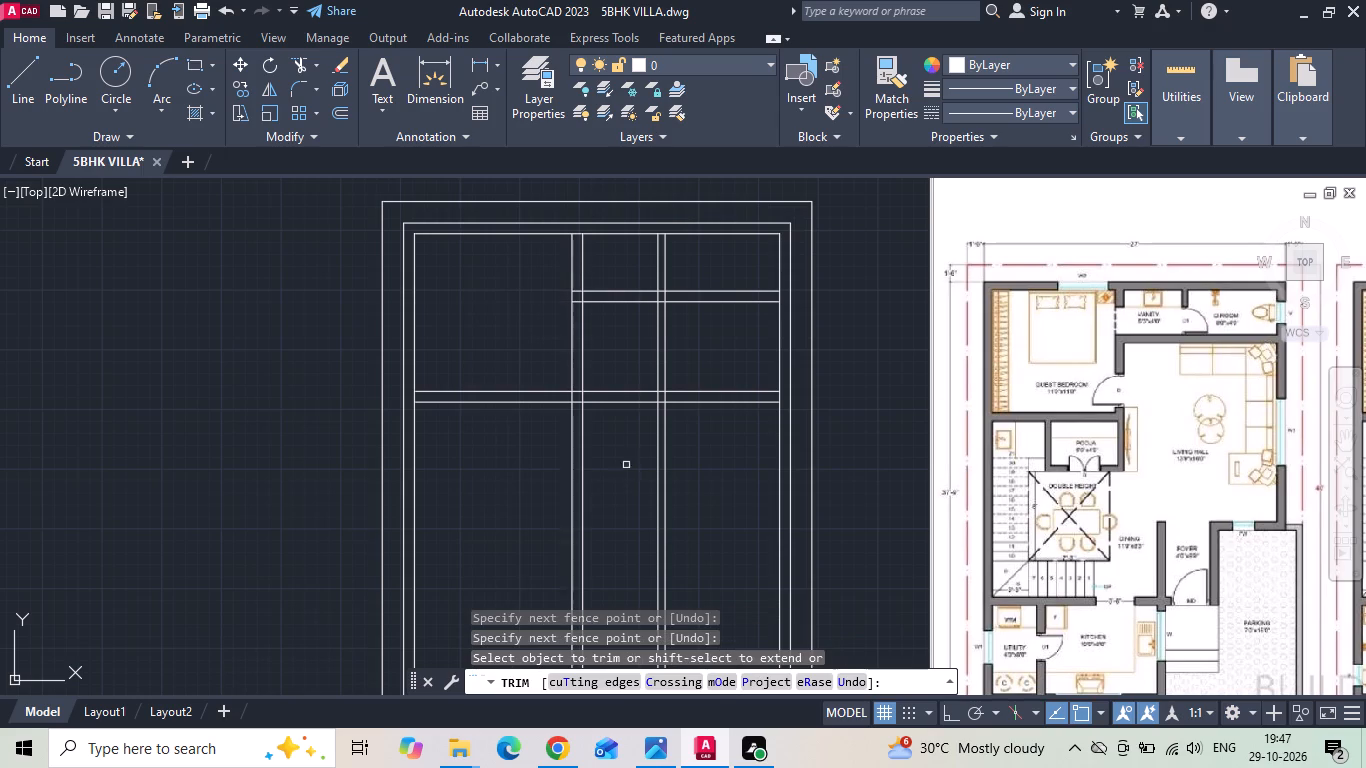
left_click_drag(625, 344, 629, 380)
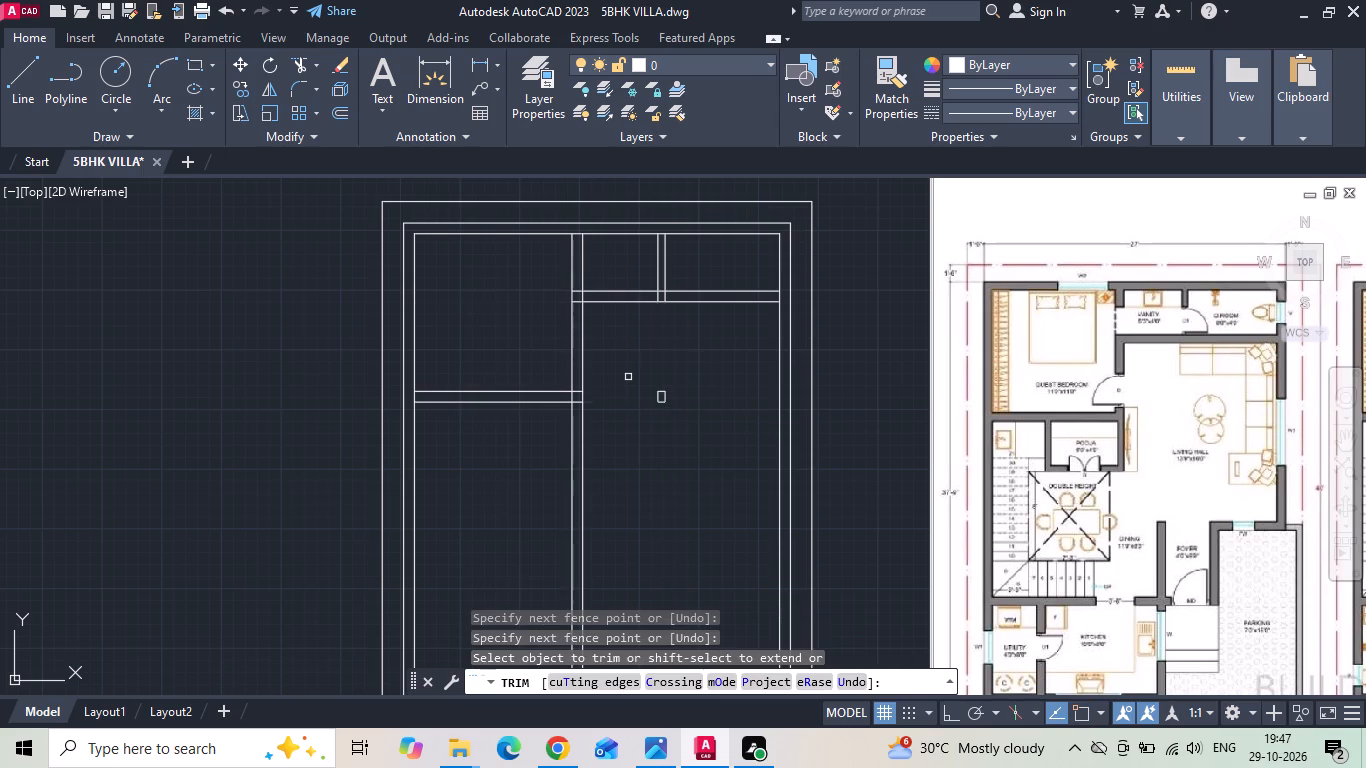
key("Escape")
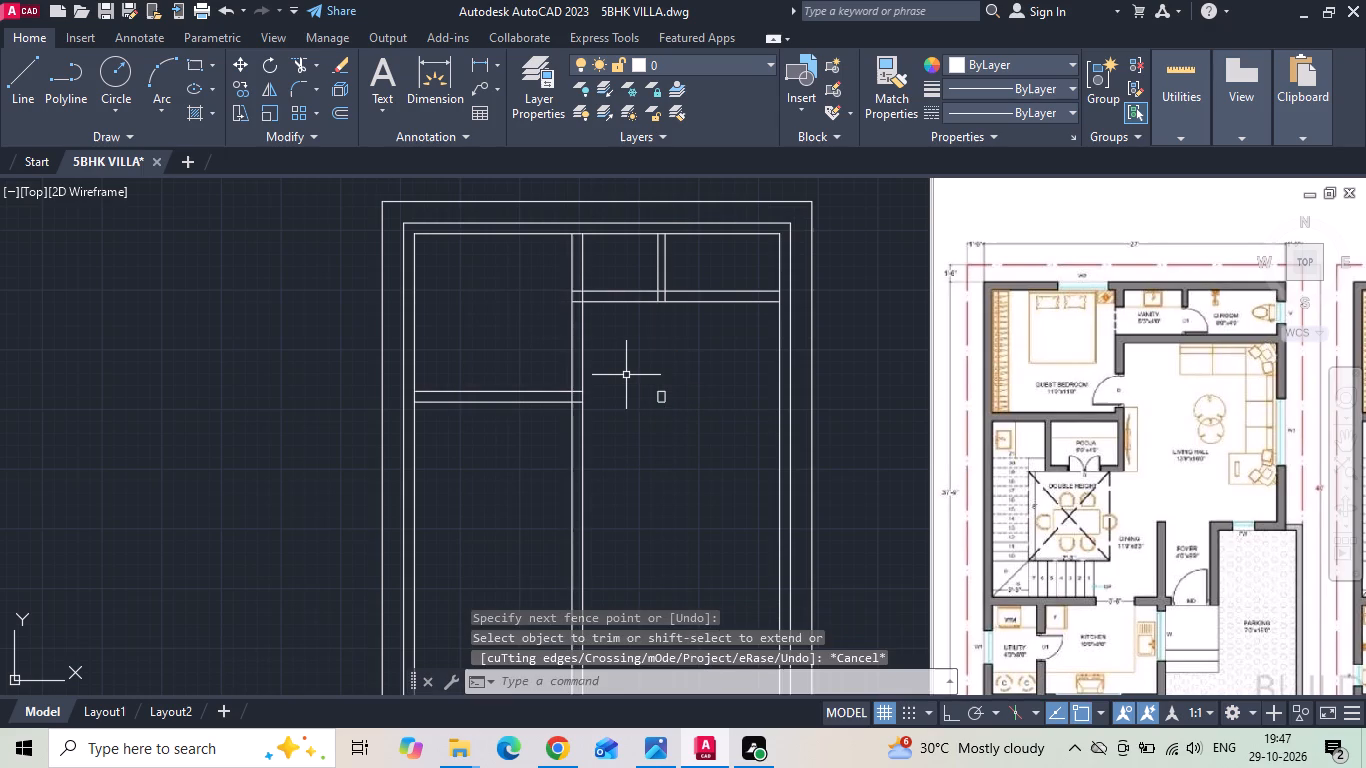
Erase the leftover wall line fragments inside the living hall.
left_click(626, 375)
left_click(672, 447)
key("Delete")
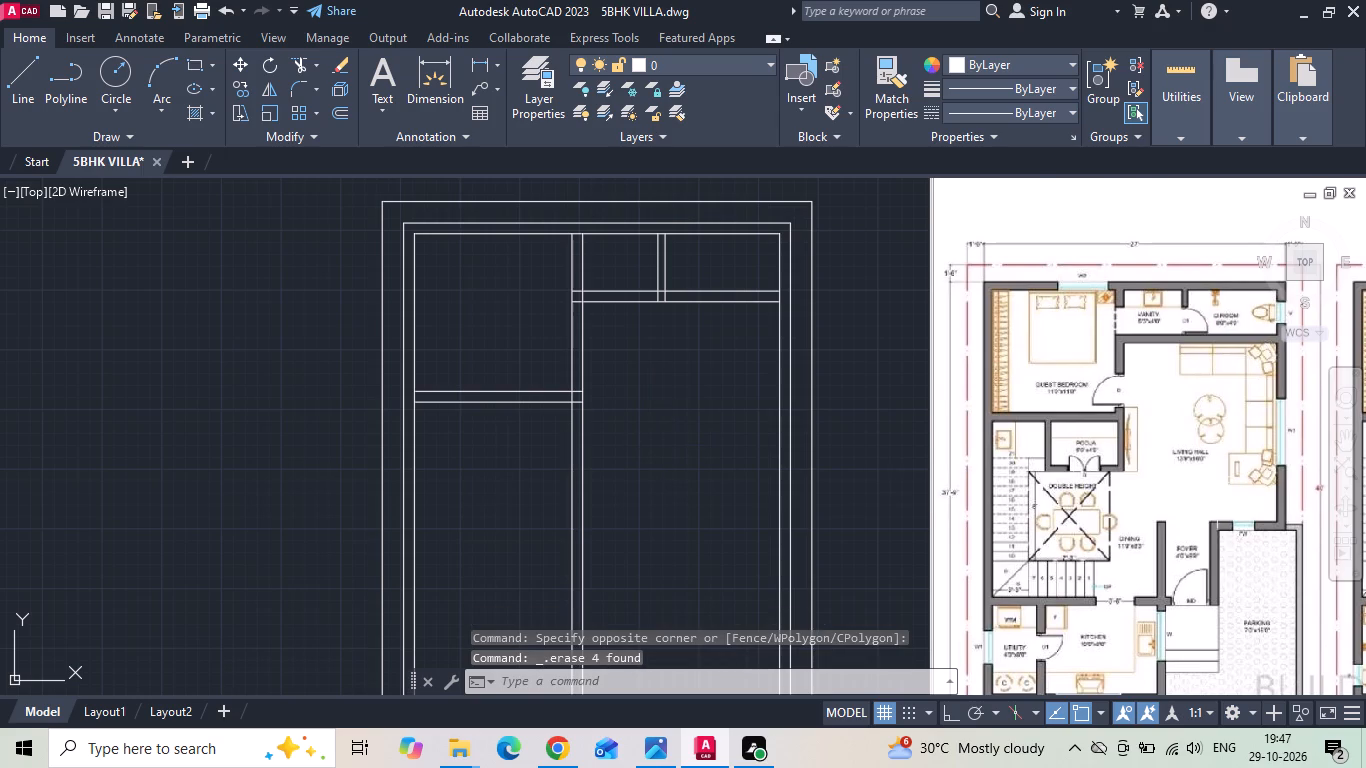
Offset the lower wall line of the vanity and D.ROOM 16' downward to set the living hall length.
scroll(1229, 476, "up", 3)
scroll(1208, 444, "down", 2)
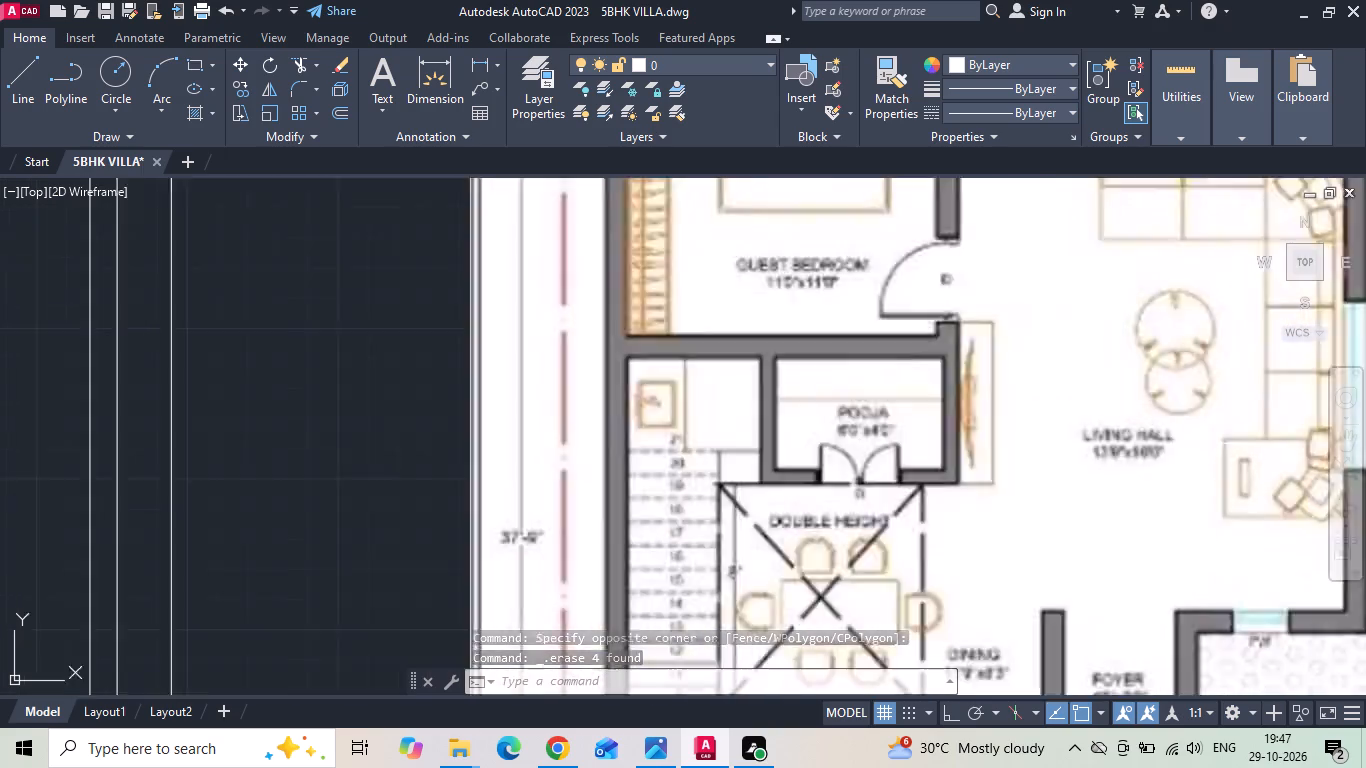
scroll(1208, 444, "down", 1)
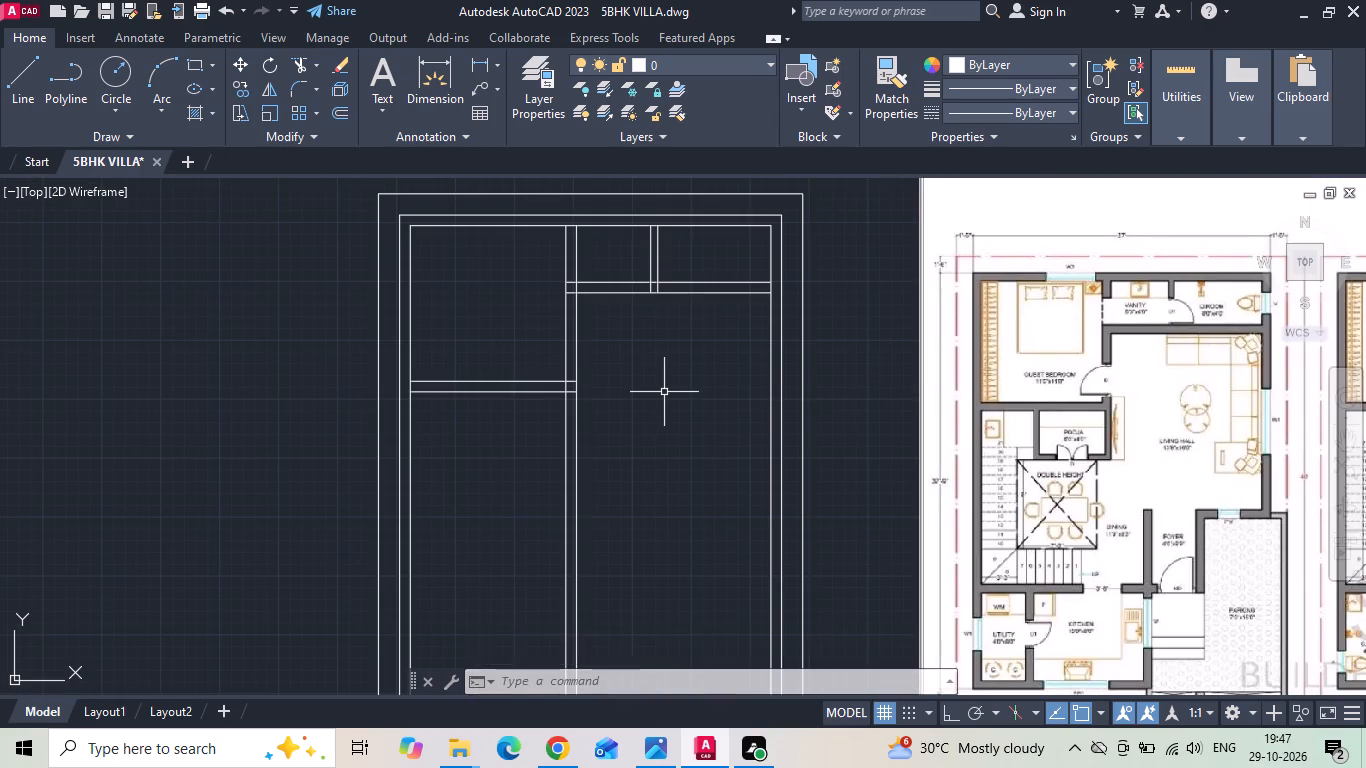
key("o")
key("Return")
type("16'")
key("Return")
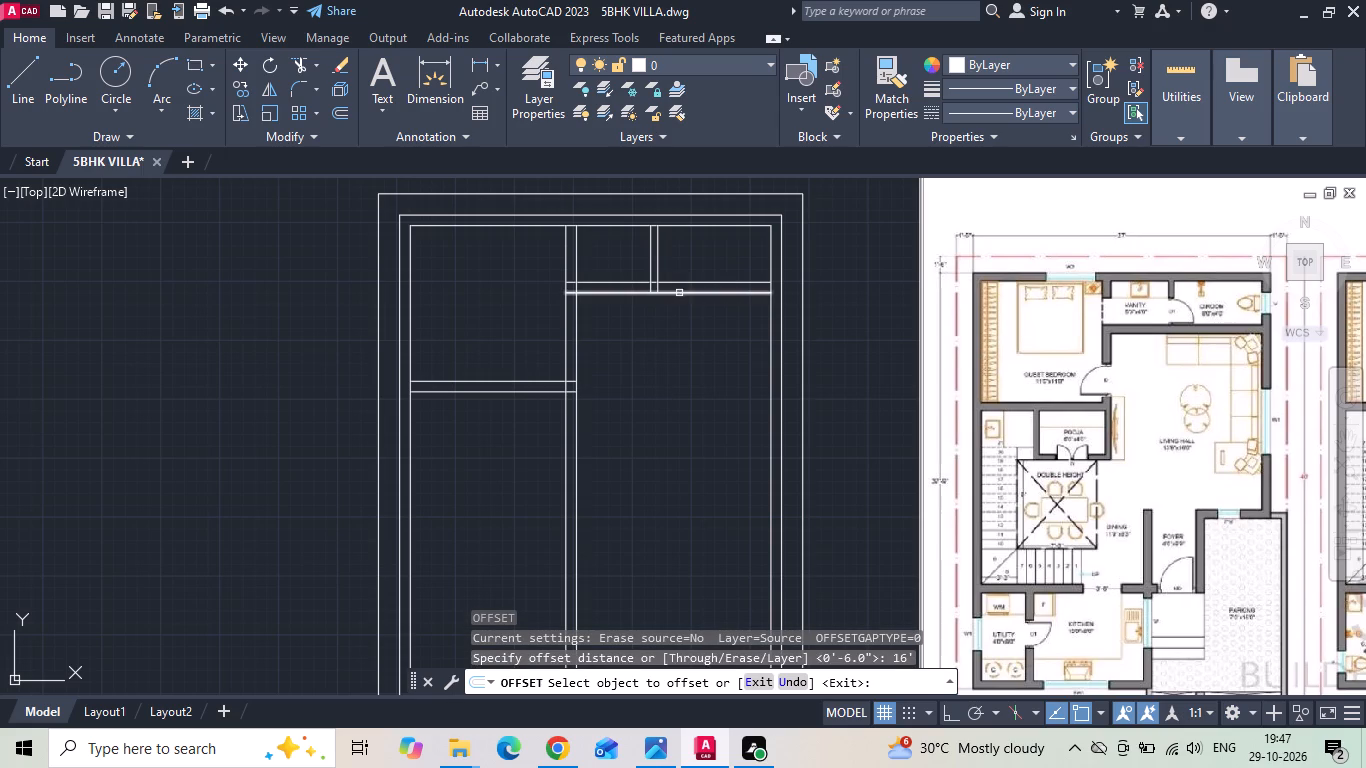
left_click_drag(678, 294, 675, 320)
left_click(660, 363)
middle_click_drag(646, 390, 639, 310)
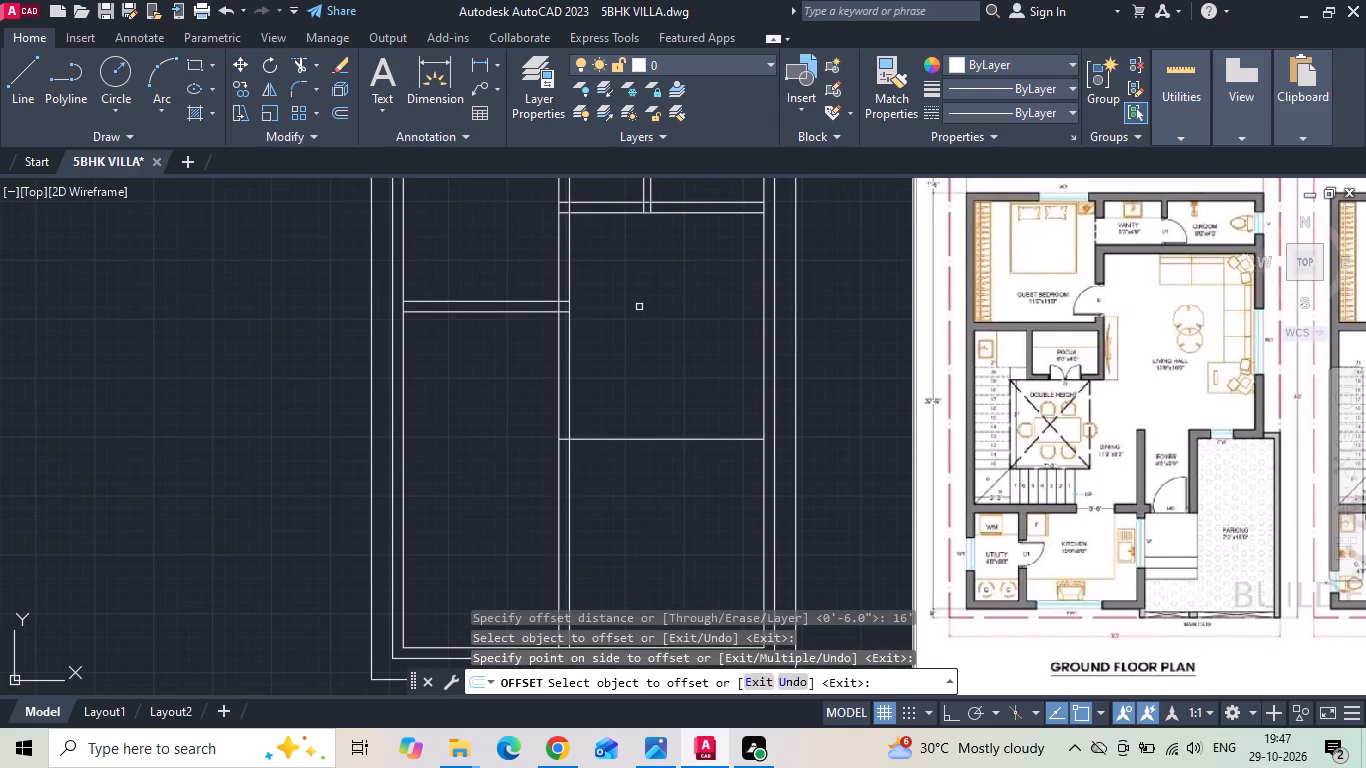
key("Escape")
Offset the living hall's lower boundary line 9" outward from the hall for wall thickness.
type("O 9")
key("space")
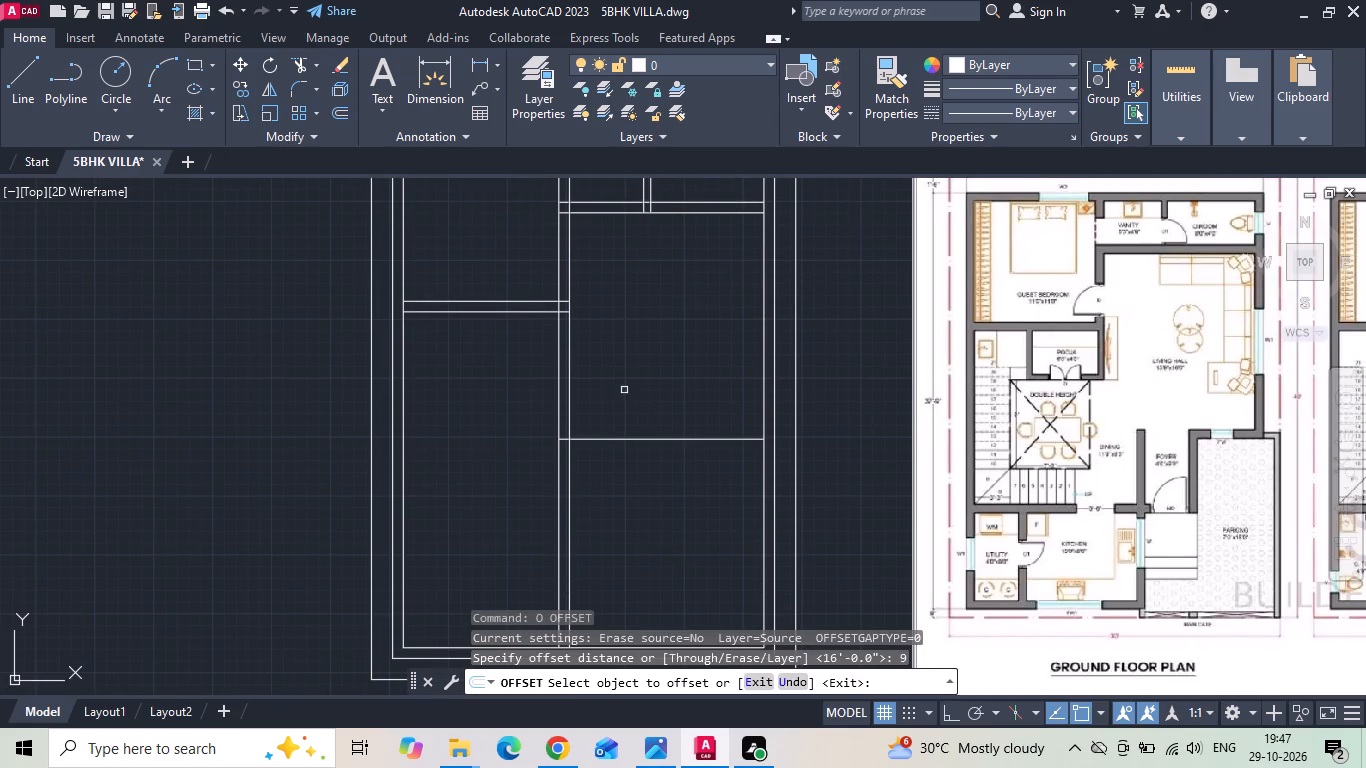
left_click(617, 441)
left_click(605, 502)
key("Escape")
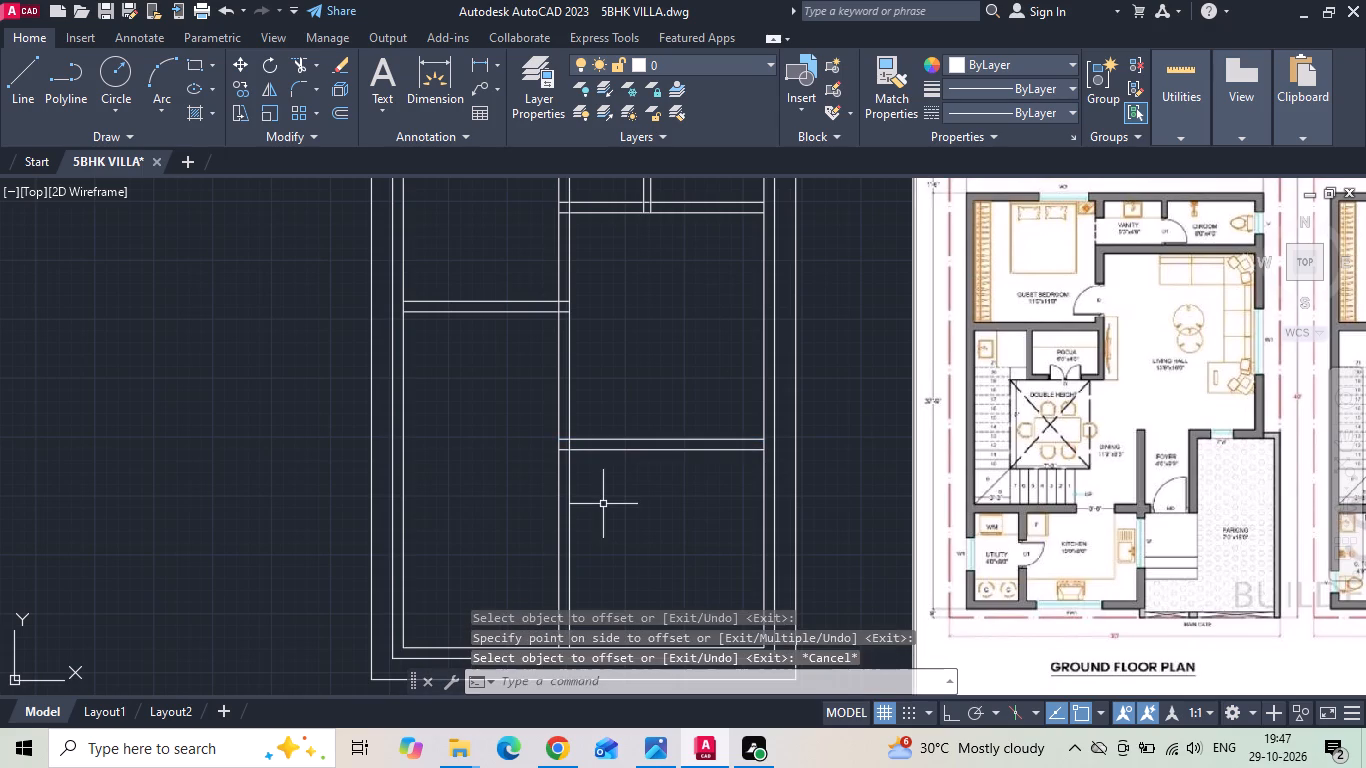
Examine the reference ground floor plan for the sizes and wall positions of the foyer, dining, kitchen, utility, pooja and living hall.
scroll(1213, 489, "up", 2)
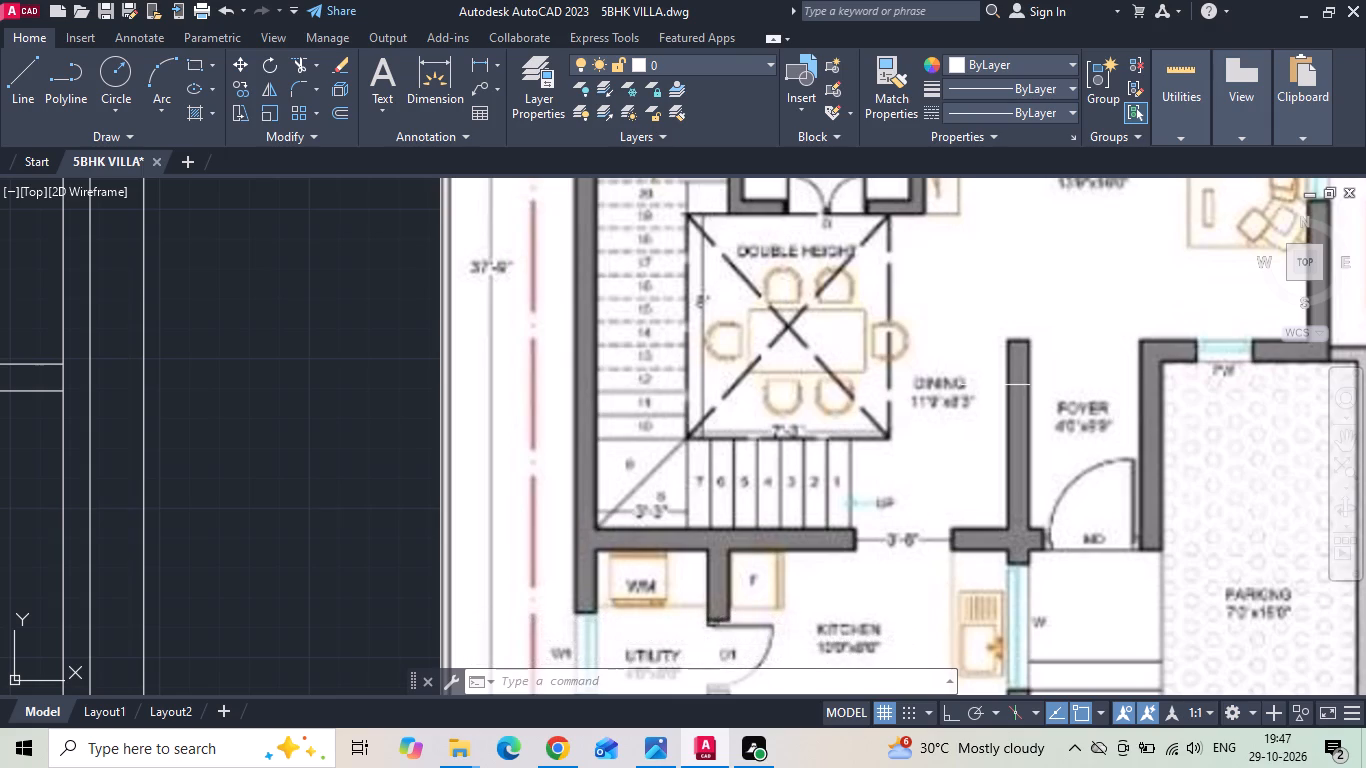
scroll(995, 385, "down", 1)
scroll(886, 628, "up", 2)
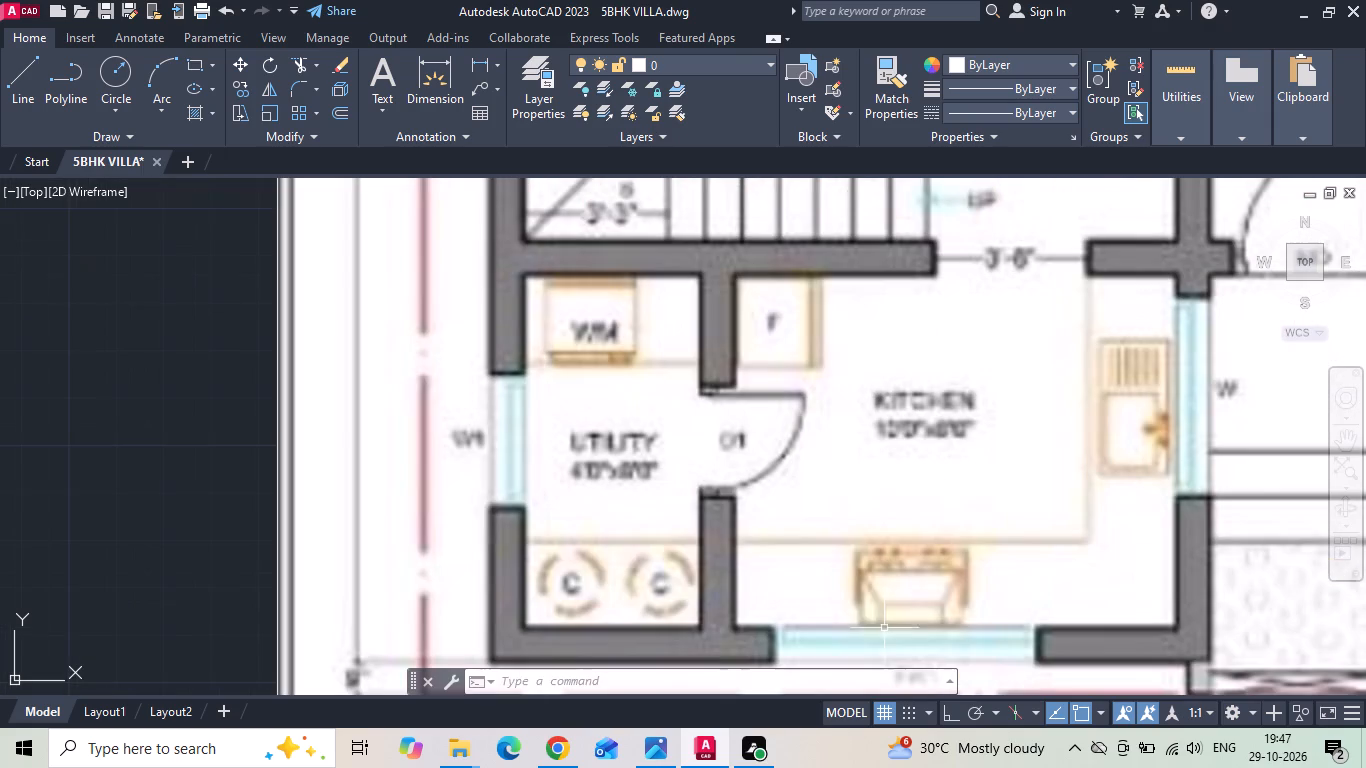
scroll(837, 386, "down", 1)
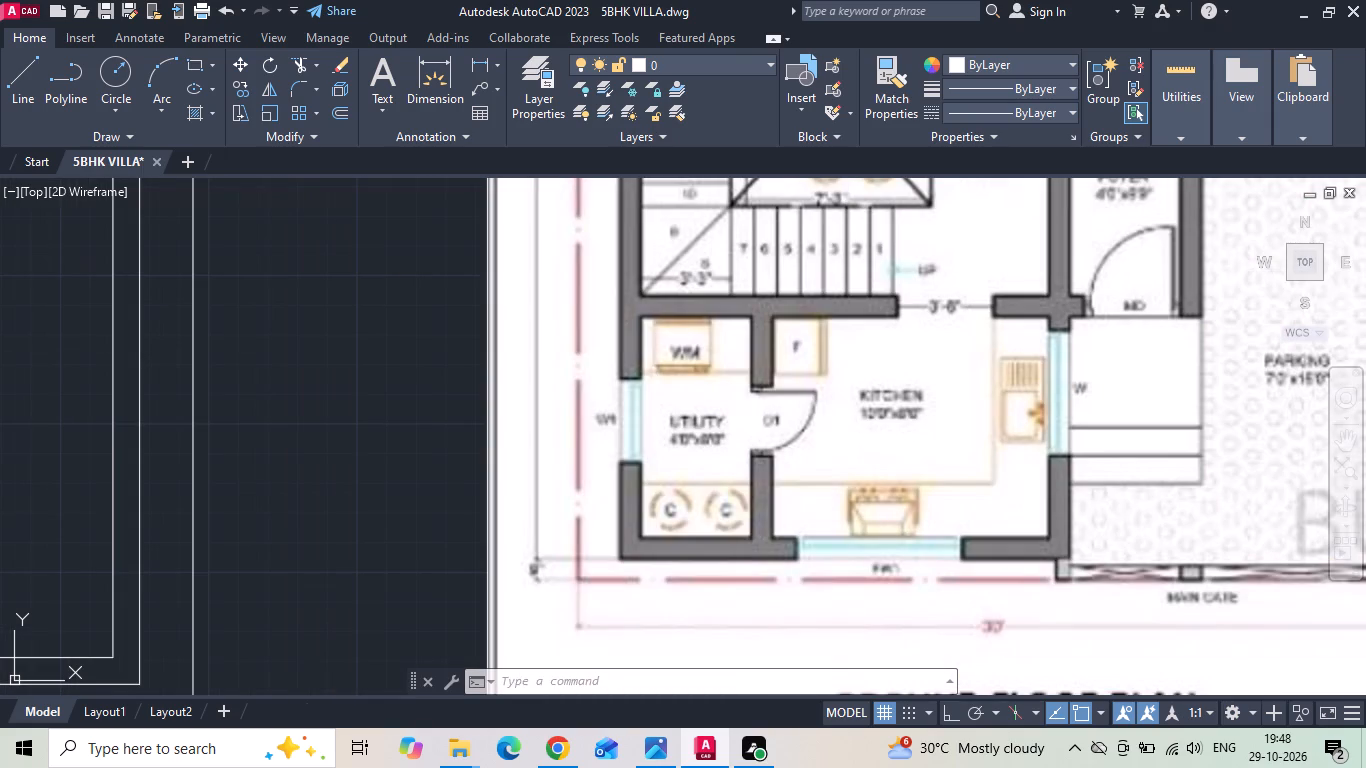
scroll(773, 411, "down", 1)
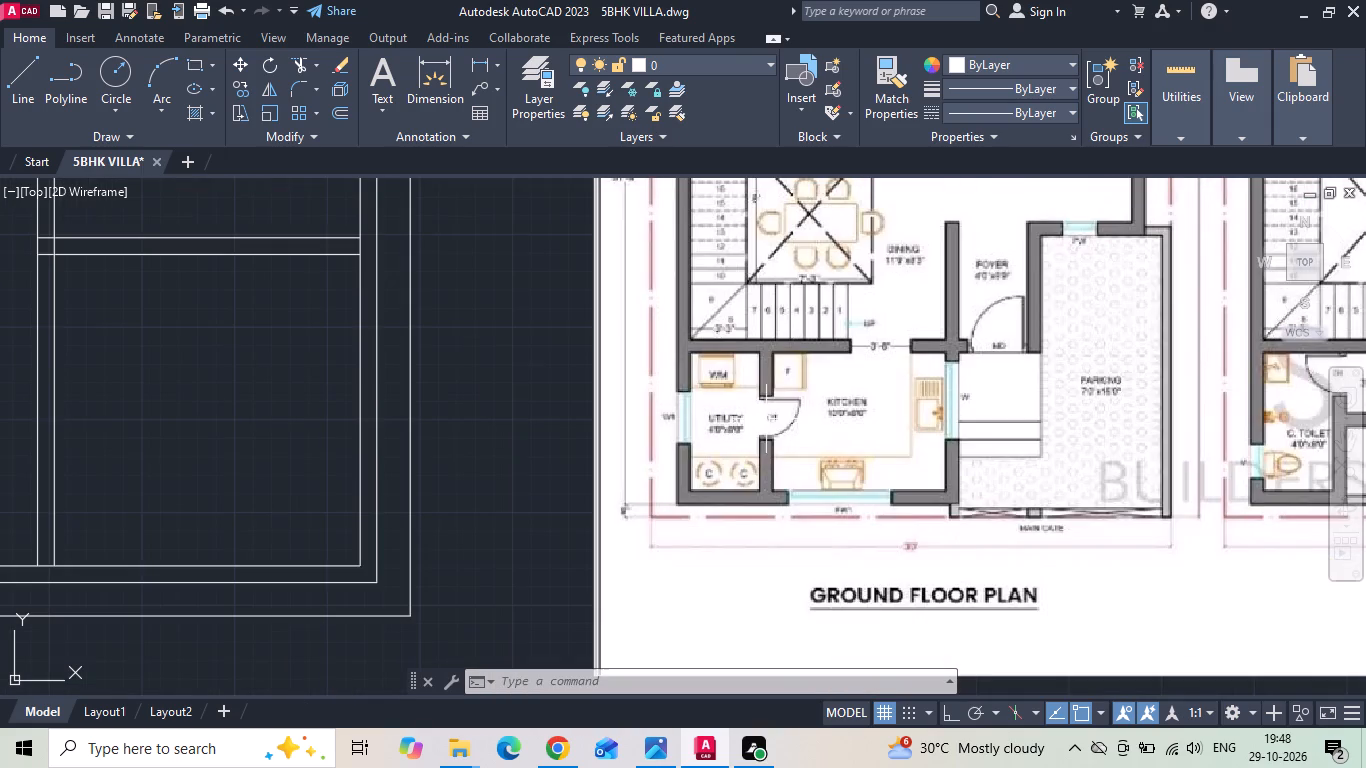
scroll(1034, 281, "up", 2)
scroll(978, 349, "down", 2)
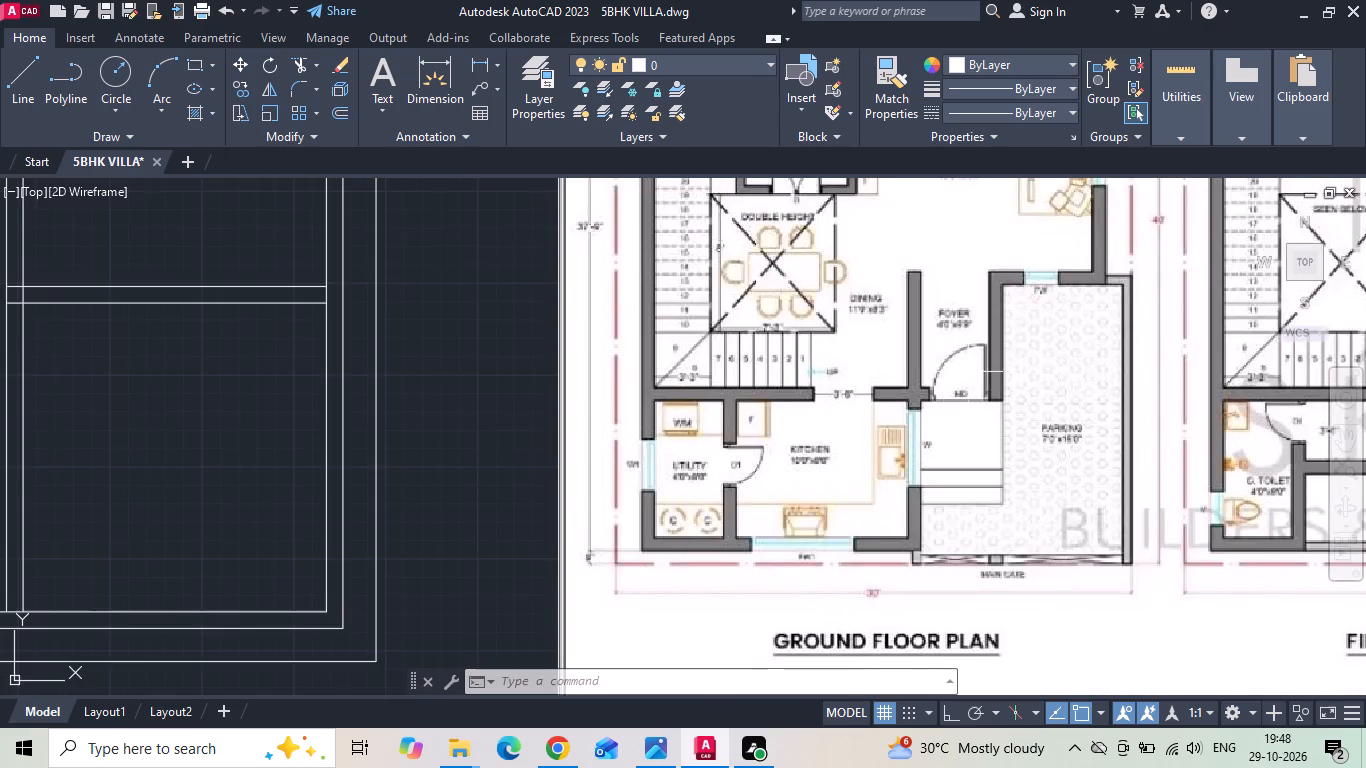
middle_click_drag(829, 257, 828, 379)
scroll(802, 242, "up", 2)
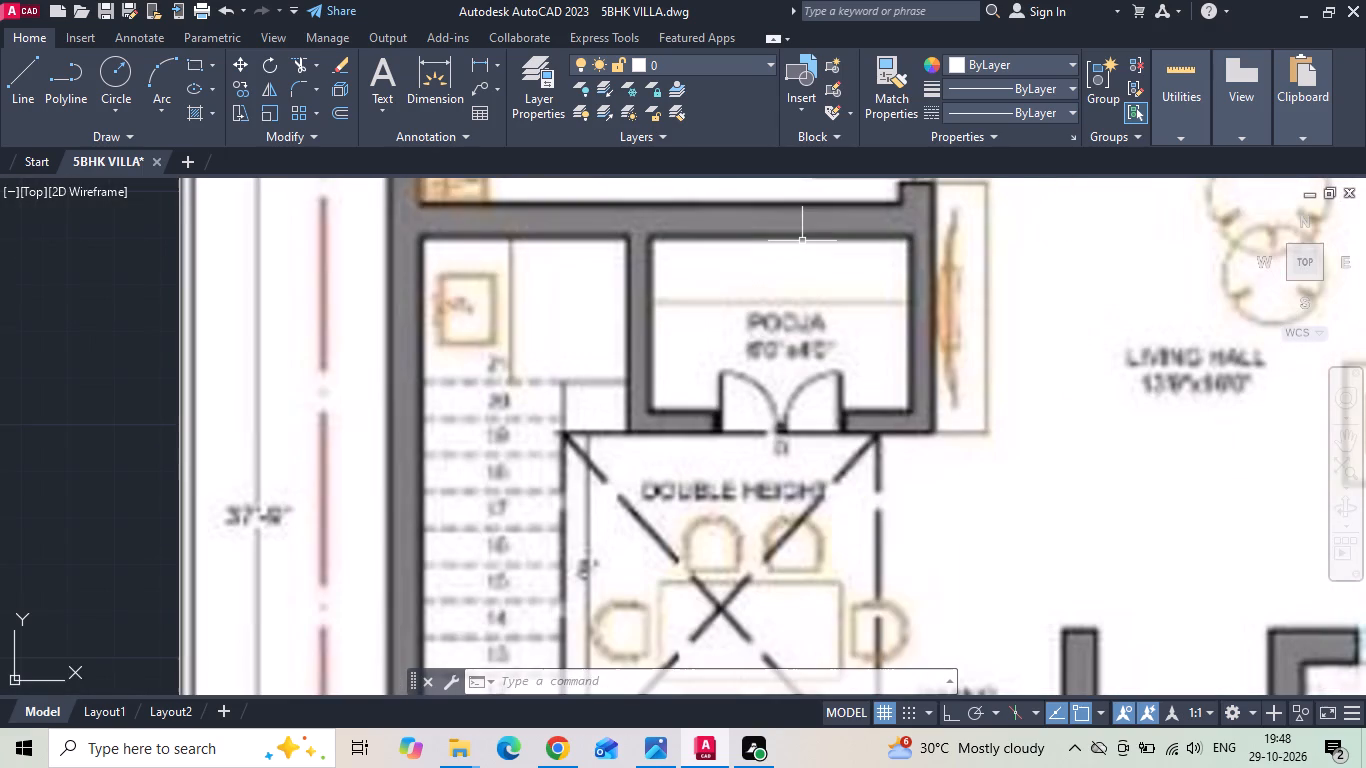
scroll(866, 373, "down", 2)
middle_click_drag(882, 458, 860, 558)
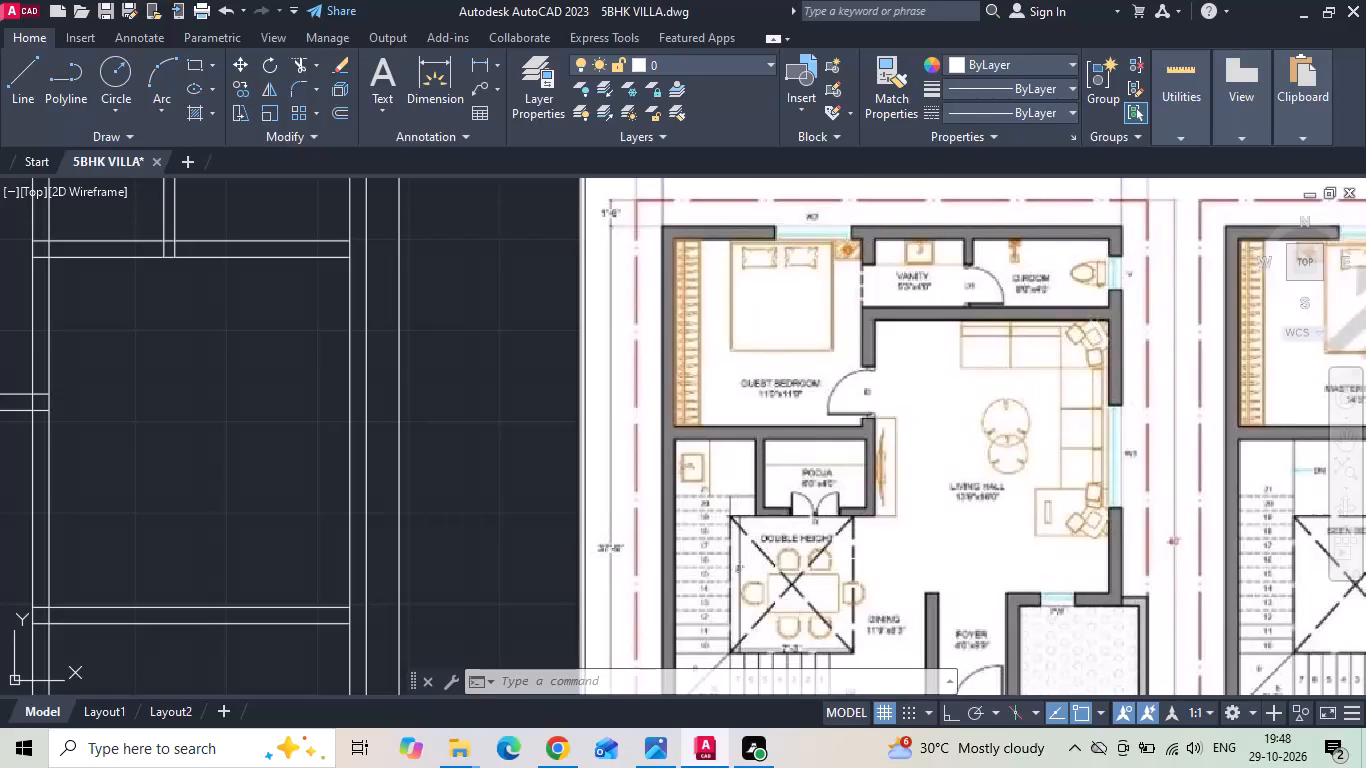
scroll(866, 435, "up", 2)
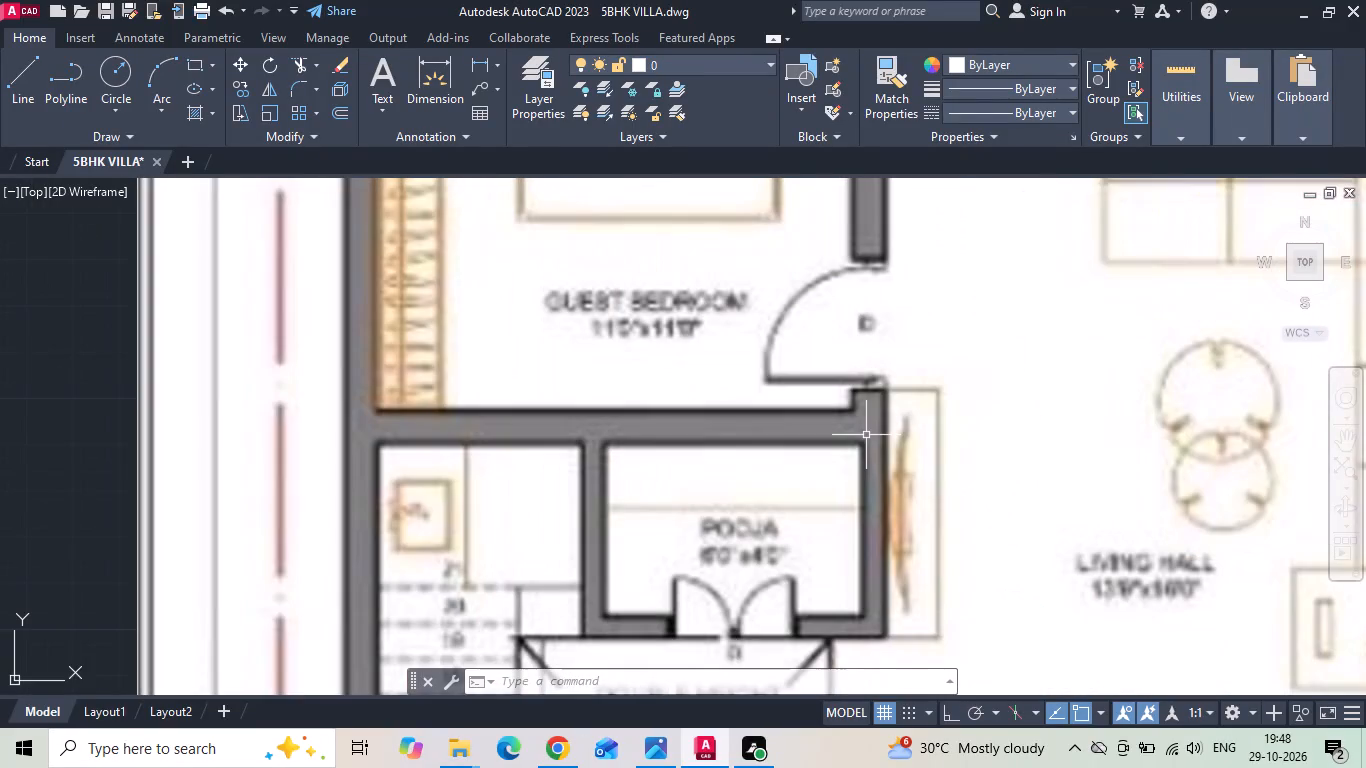
scroll(866, 435, "down", 2)
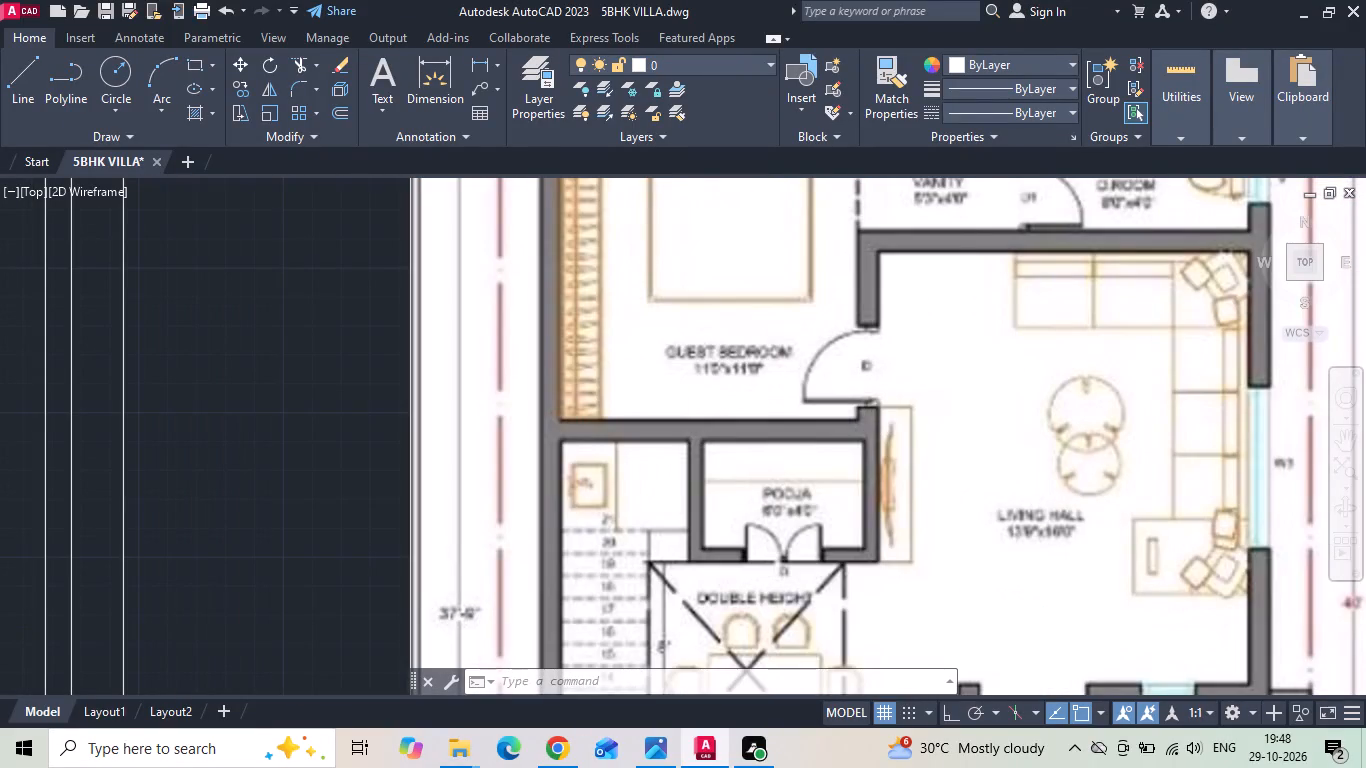
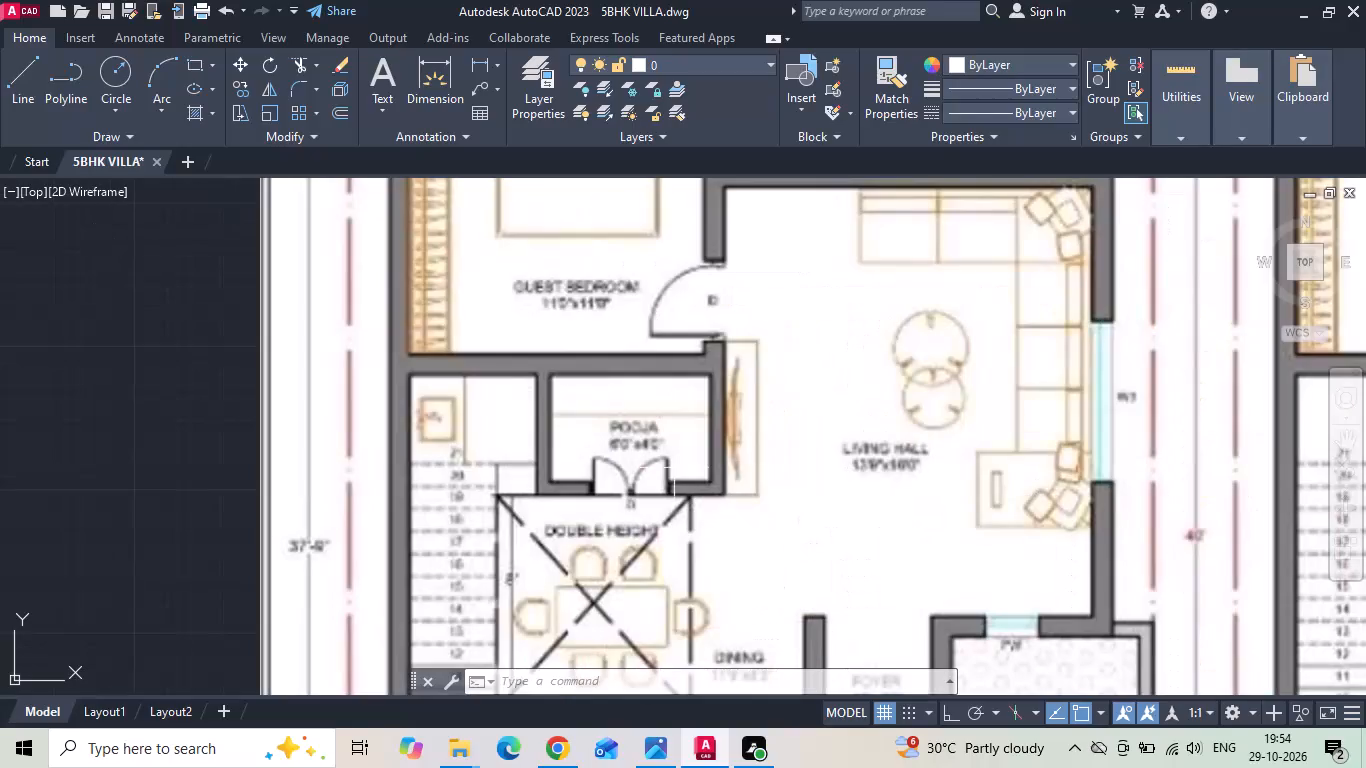
Offset the lower line of the guest bedroom's bottom wall 4' downward for the pooja room depth.
scroll(889, 433, "down", 1)
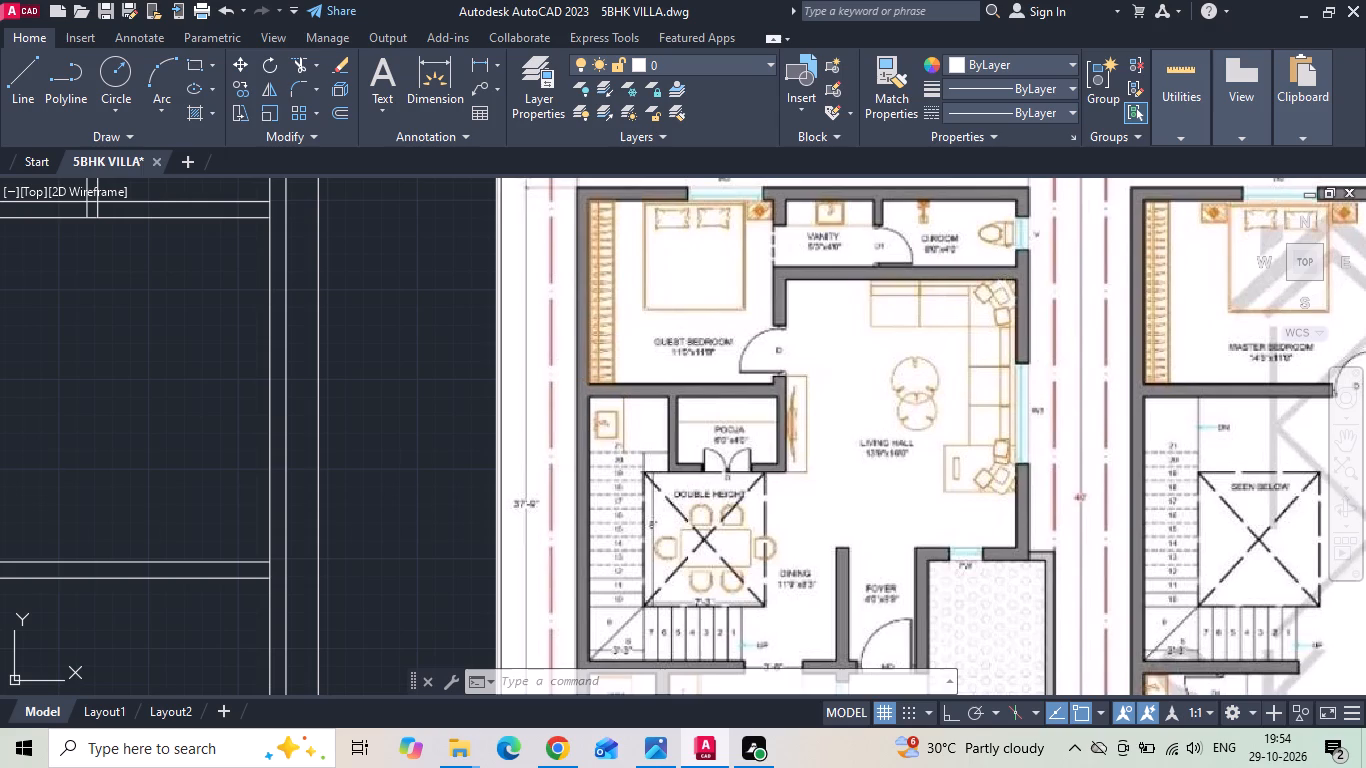
middle_click_drag(433, 483, 743, 438)
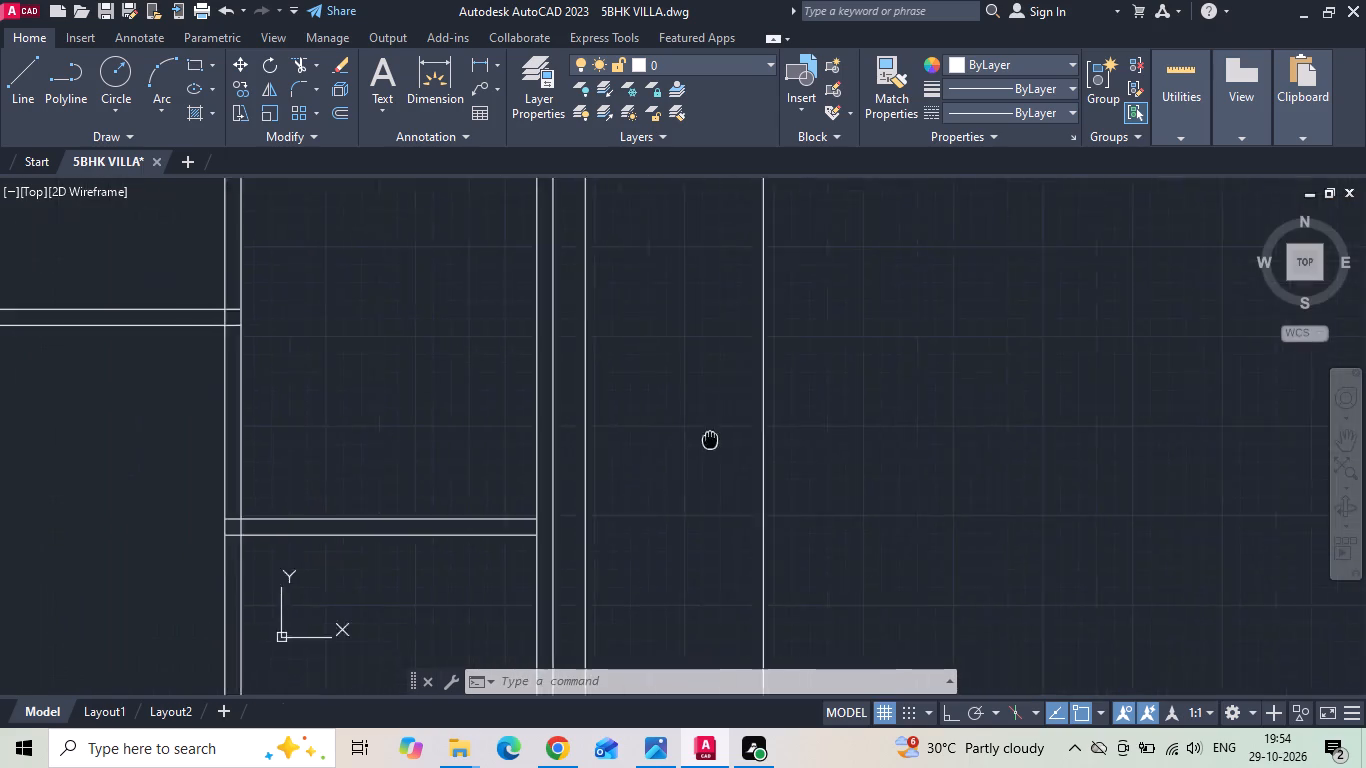
middle_click_drag(743, 438, 988, 436)
scroll(1044, 457, "down", 2)
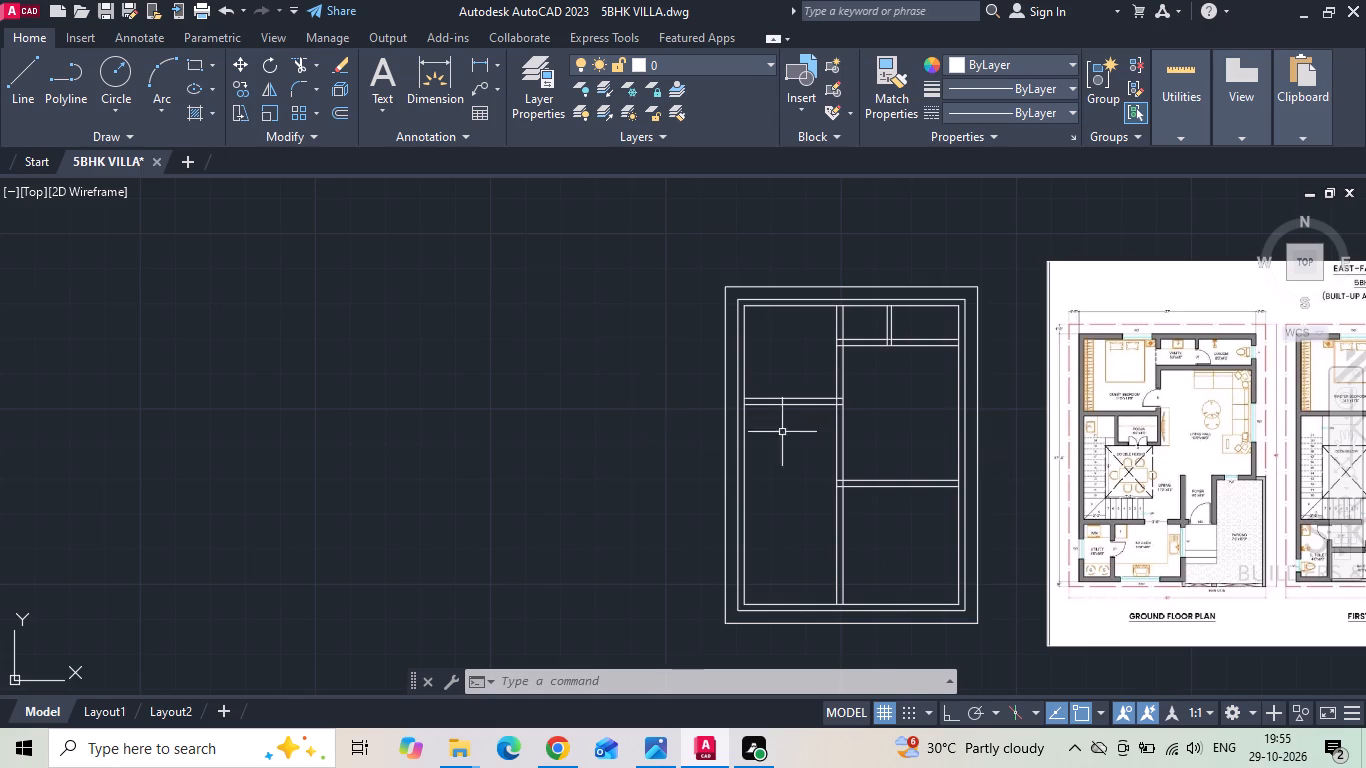
scroll(1237, 432, "up", 3)
scroll(1012, 471, "down", 1)
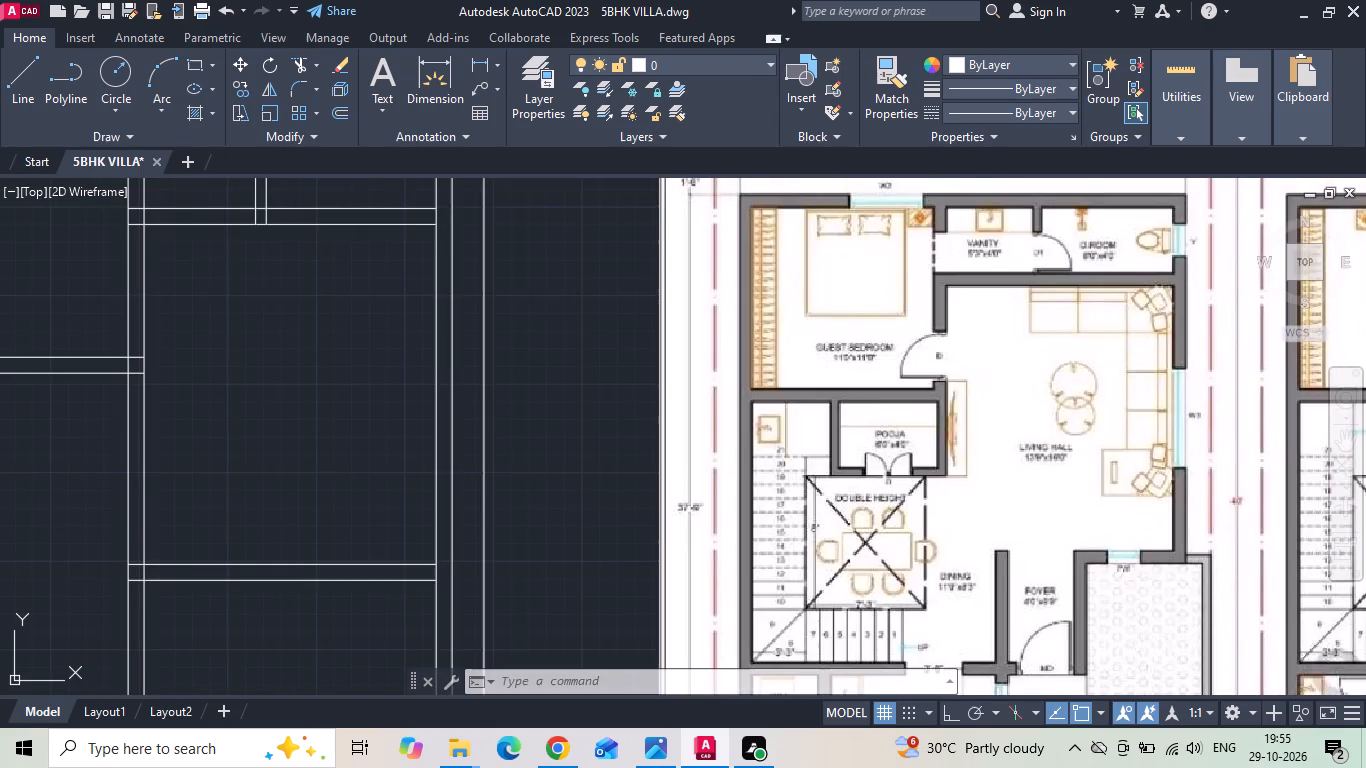
scroll(922, 495, "down", 1)
middle_click_drag(536, 476, 638, 498)
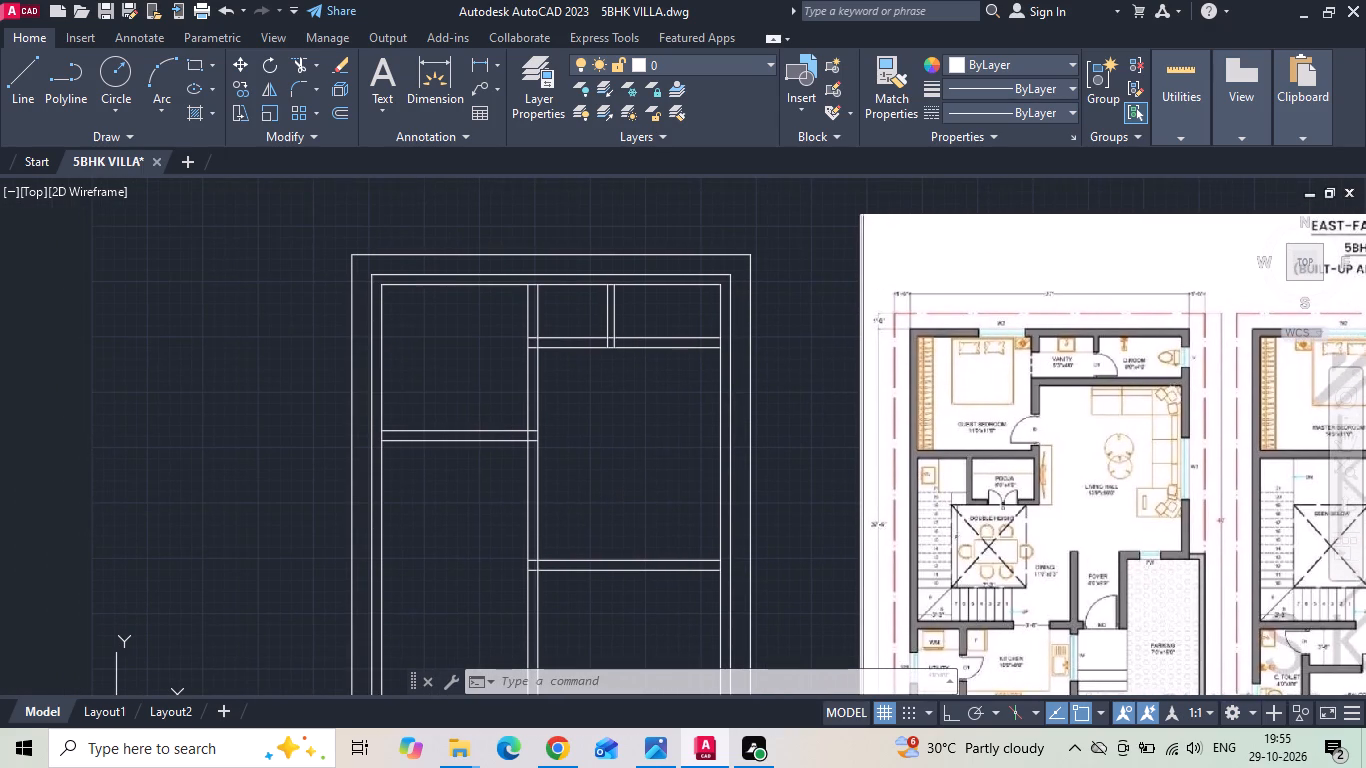
type("O 4'")
key("Return")
left_click_drag(516, 439, 514, 451)
left_click(483, 526)
middle_click_drag(482, 517, 512, 399)
key("Escape")
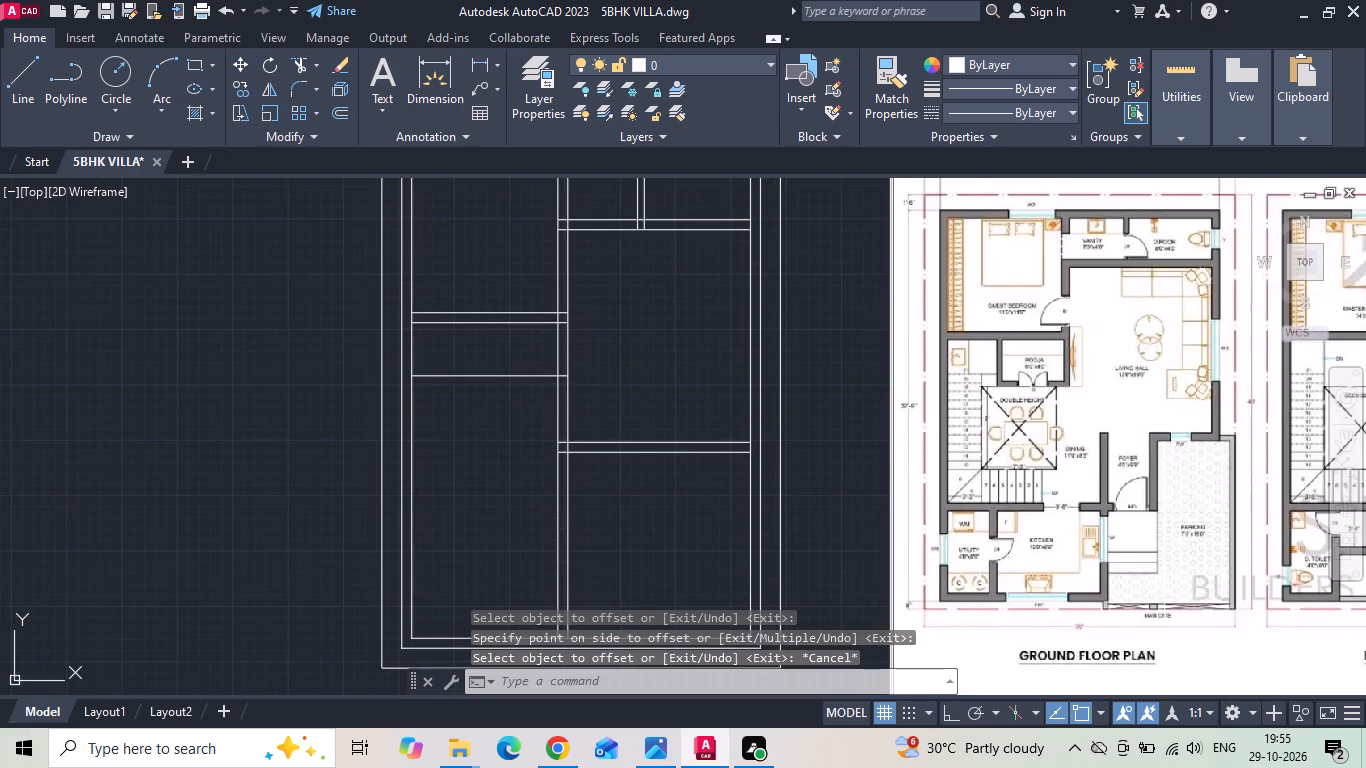
Check the kitchen and utility area of the reference plan and measure the gap between the bottom outer wall line and the plot boundary.
scroll(1164, 622, "up", 2)
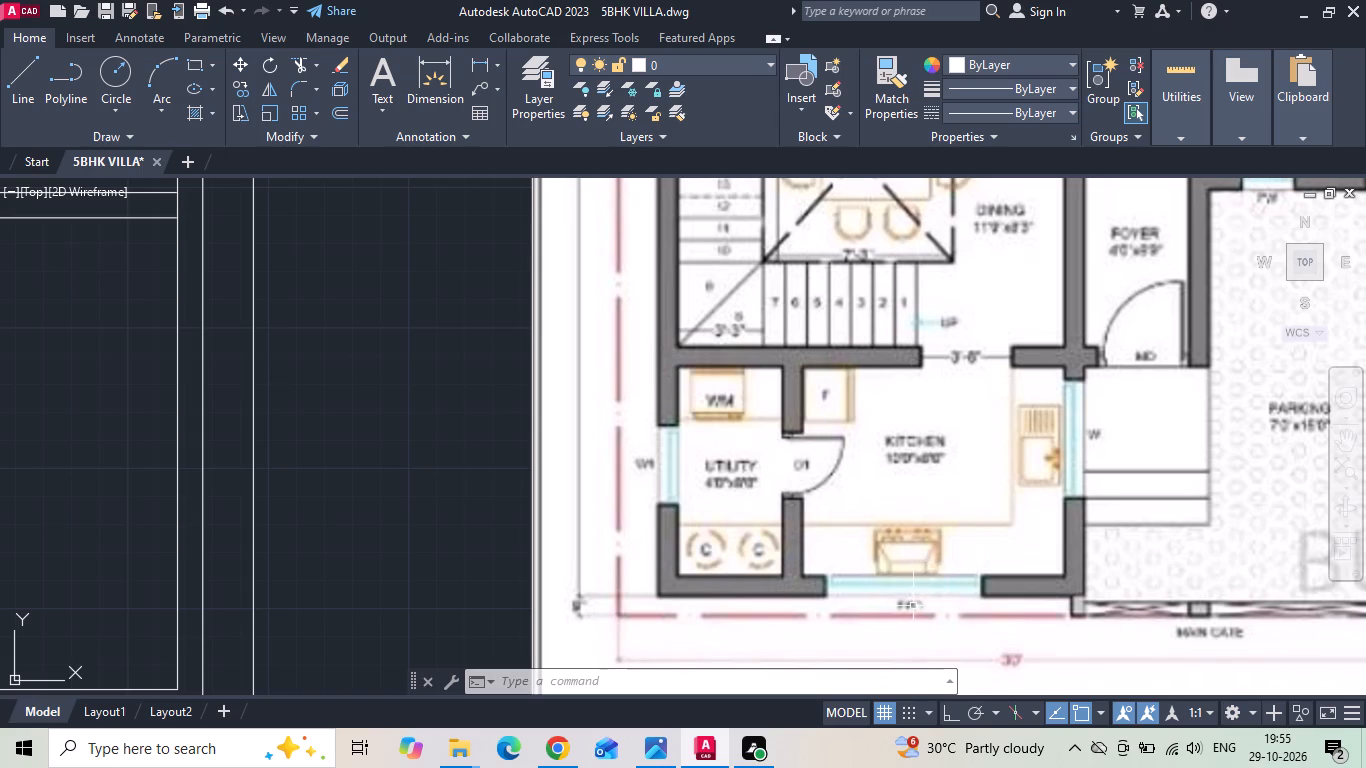
scroll(728, 539, "down", 2)
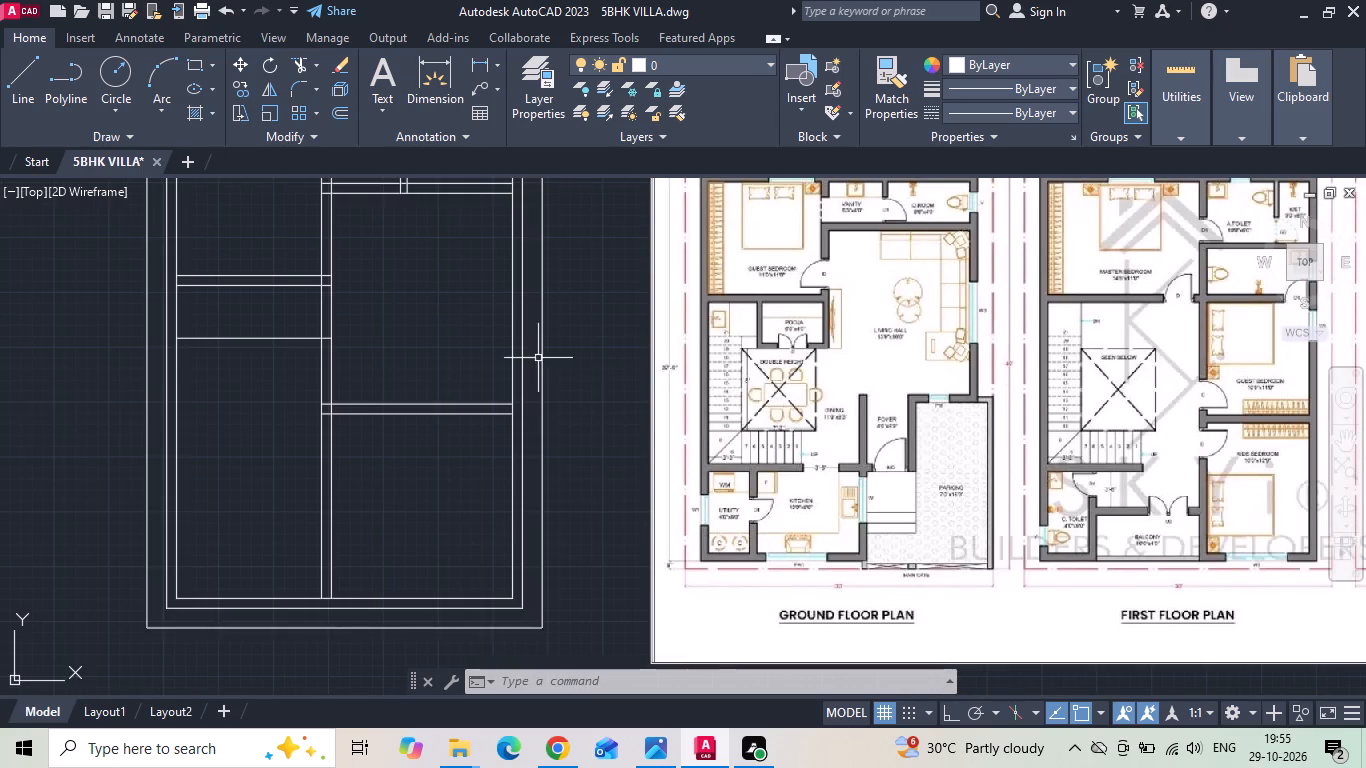
middle_click_drag(539, 361, 552, 404)
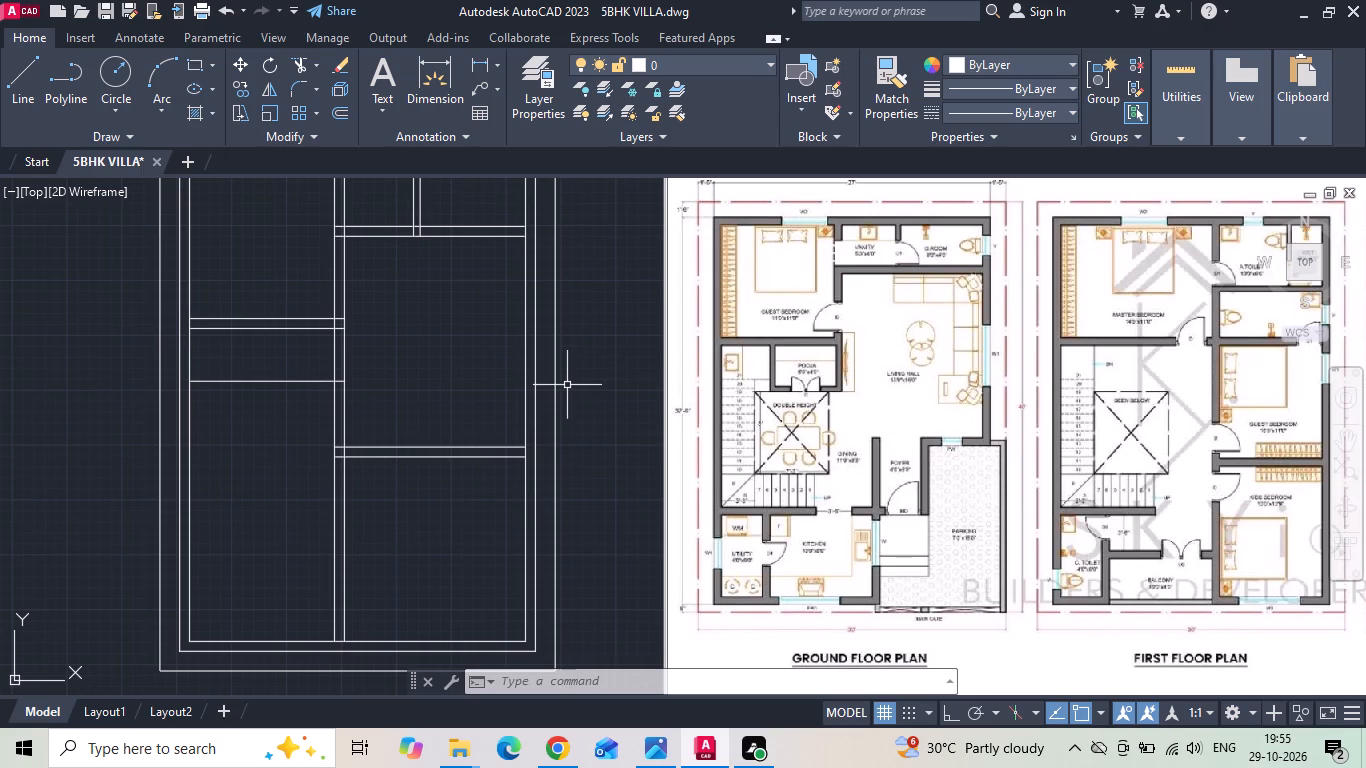
left_click(483, 70)
middle_click_drag(305, 615, 364, 562)
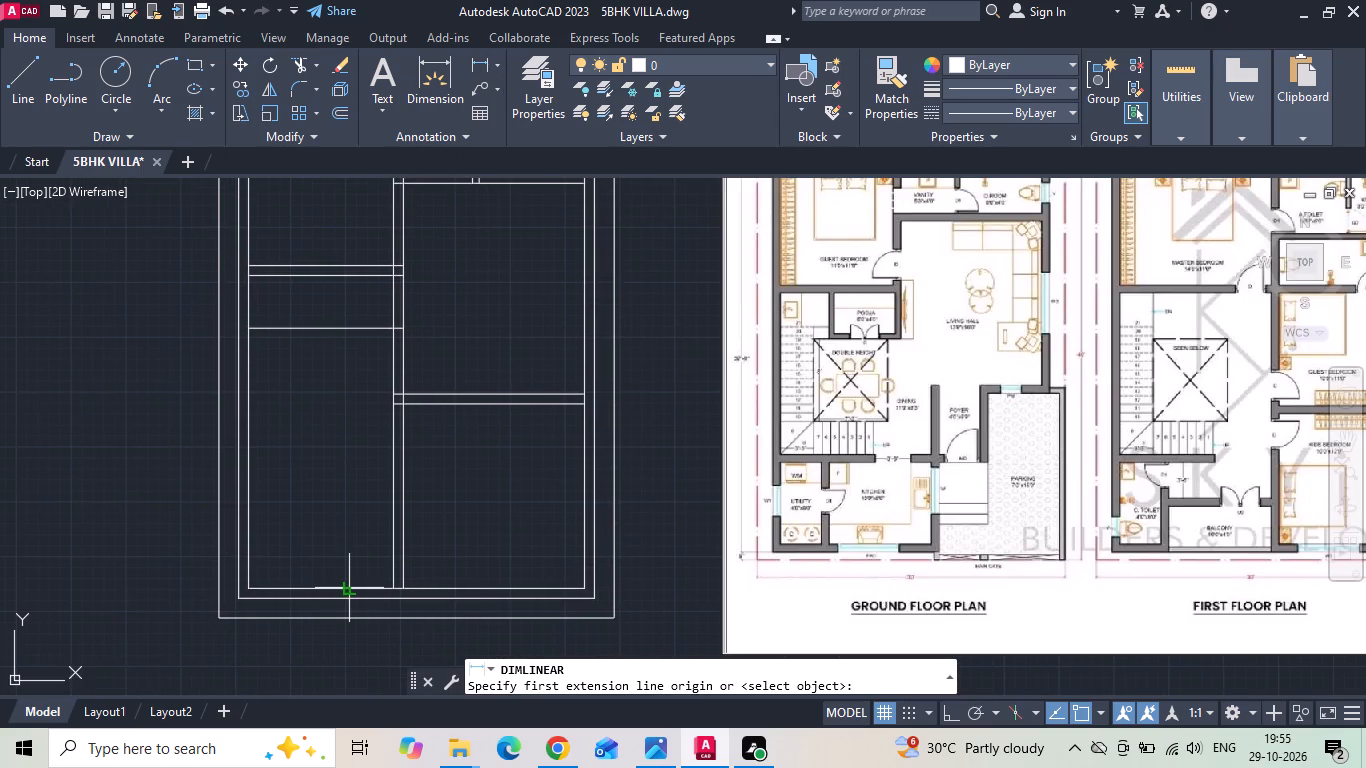
left_click(345, 600)
left_click(343, 621)
scroll(343, 621, "up", 1)
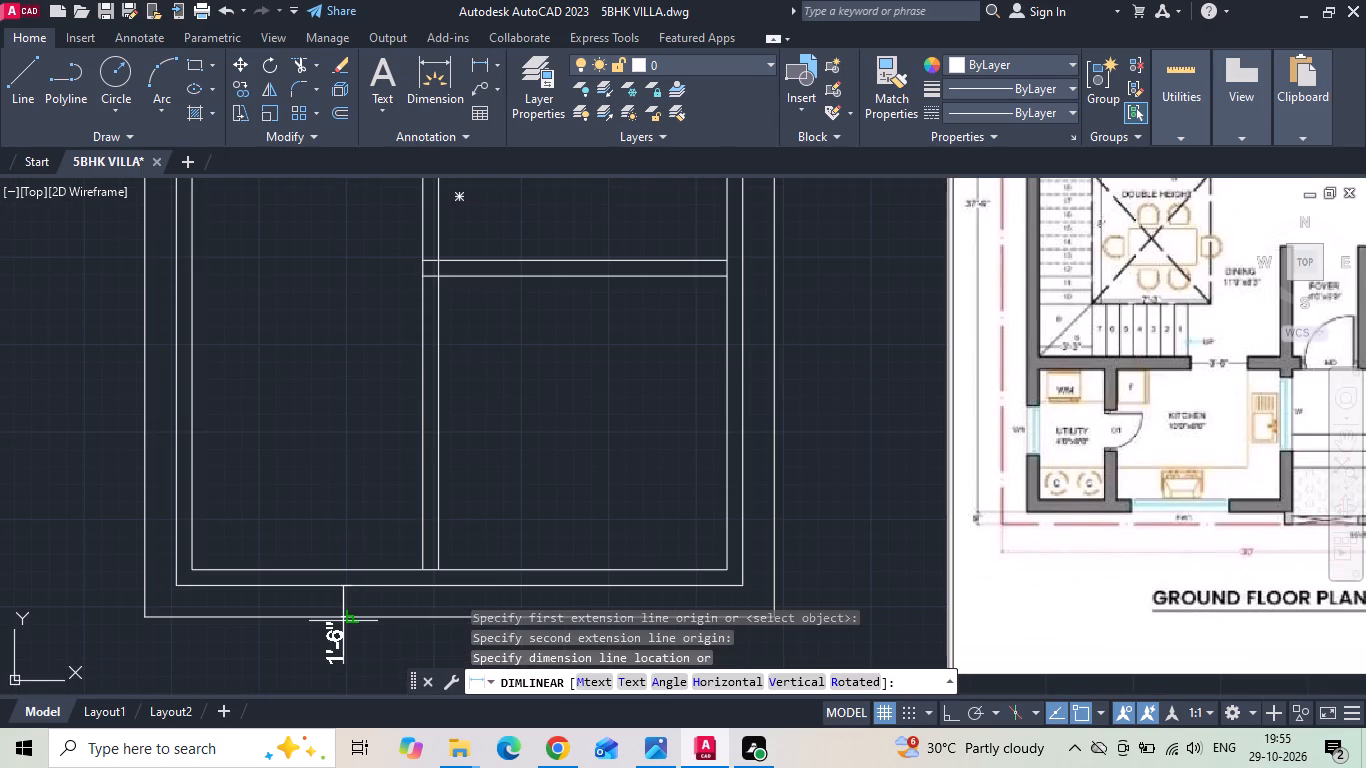
key("Escape")
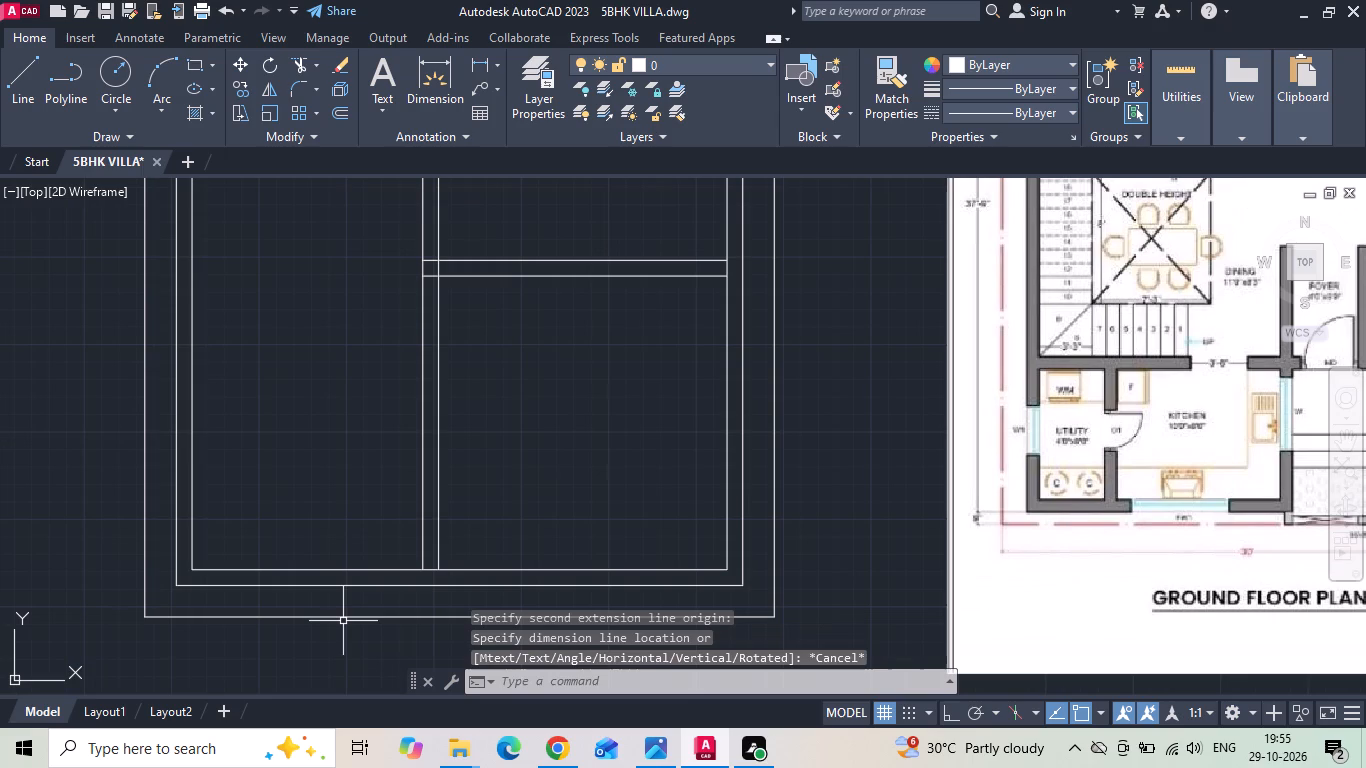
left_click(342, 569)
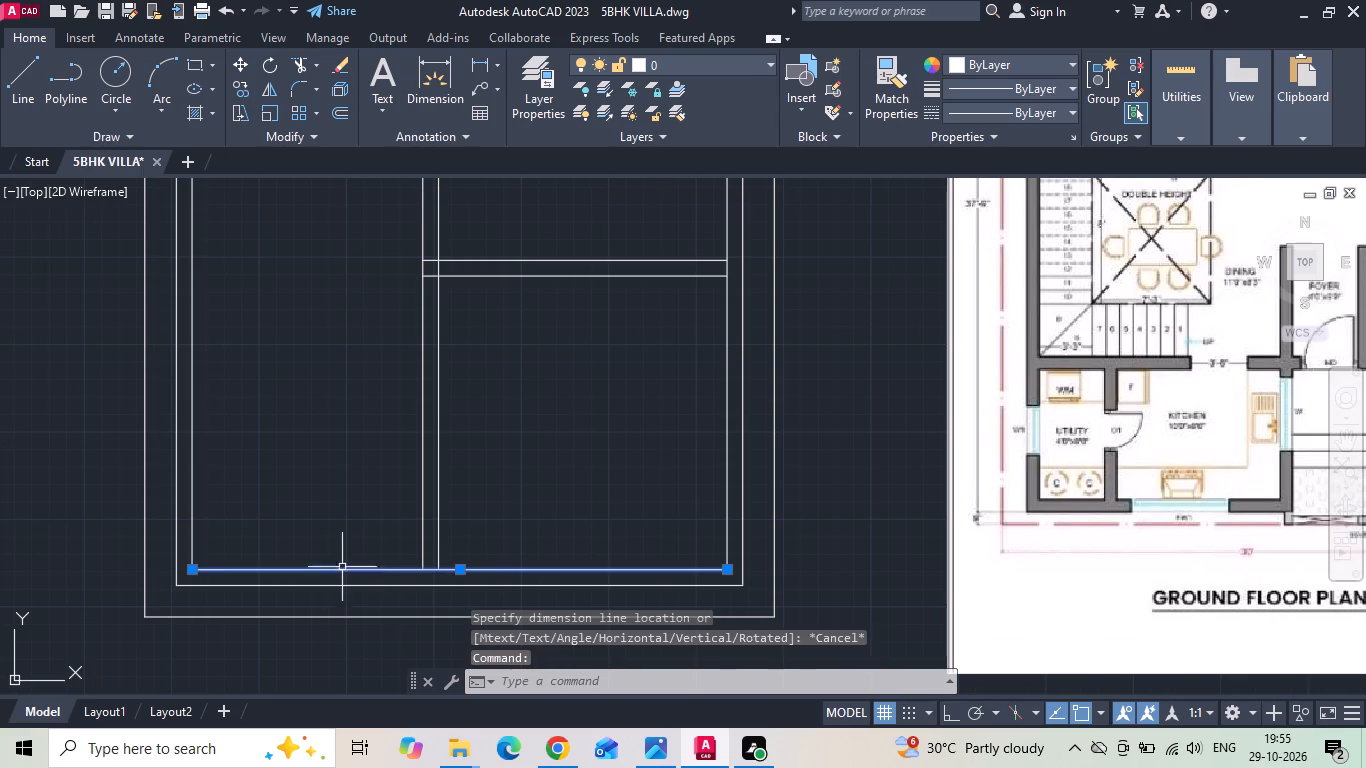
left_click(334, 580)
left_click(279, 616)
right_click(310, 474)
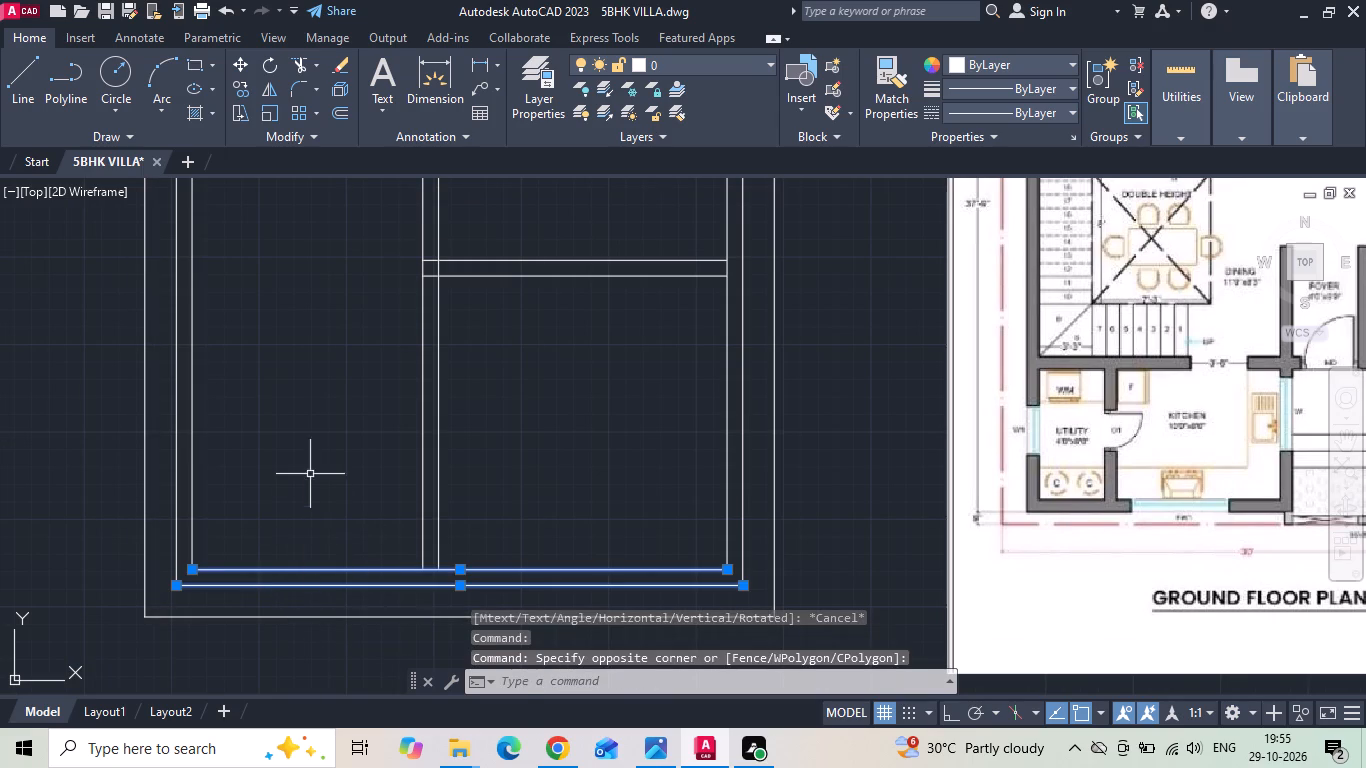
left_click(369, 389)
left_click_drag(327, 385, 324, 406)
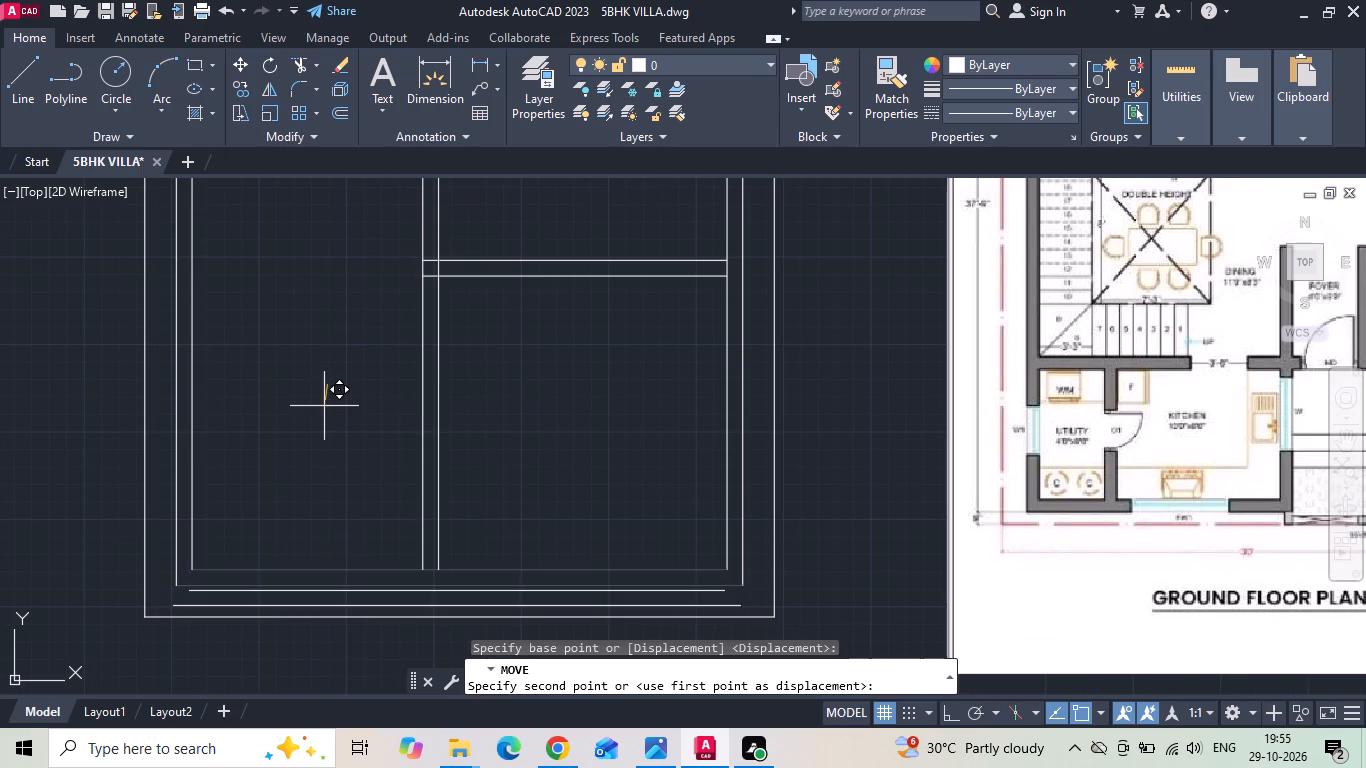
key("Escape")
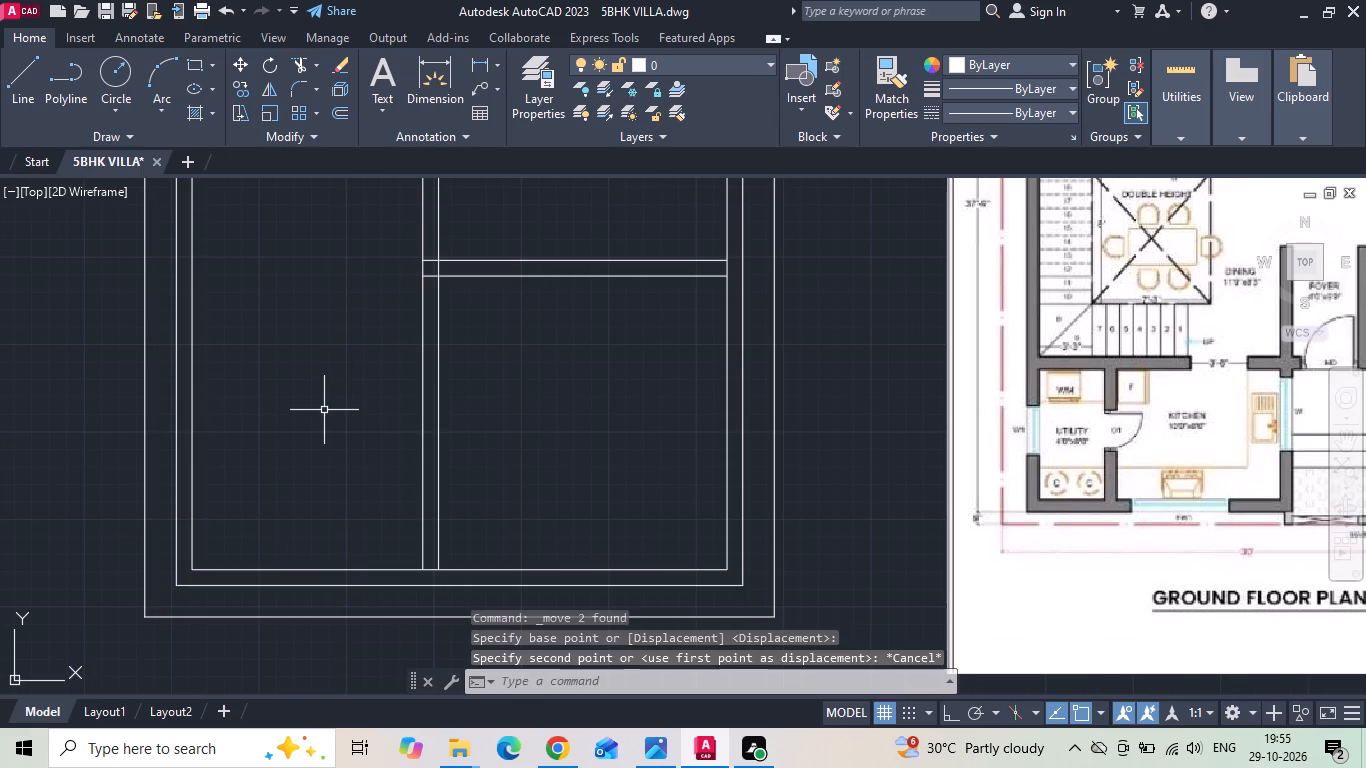
Turn on Ortho and move both lines of the villa's bottom exterior wall 6" downward toward the plot boundary.
left_click(945, 706)
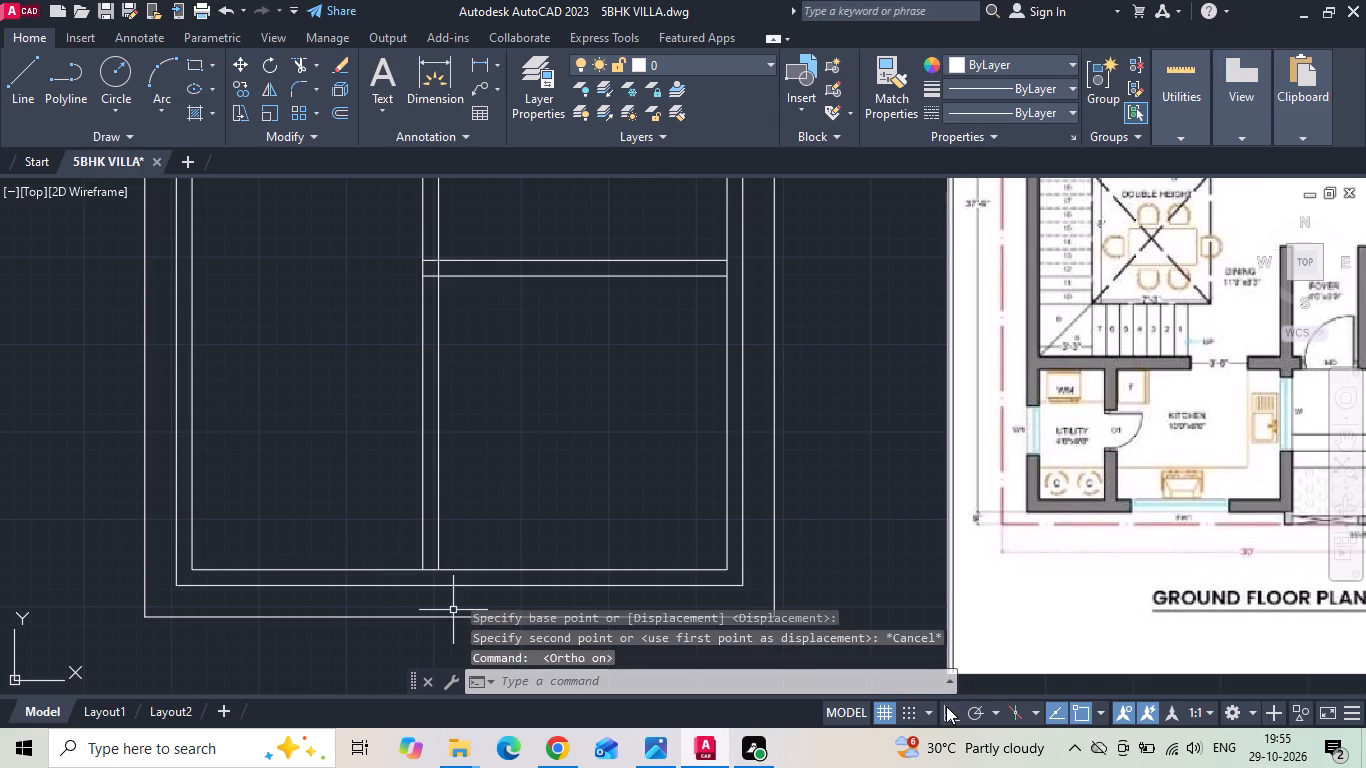
scroll(359, 590, "up", 1)
left_click_drag(346, 603, 343, 585)
left_click(328, 503)
right_click(328, 503)
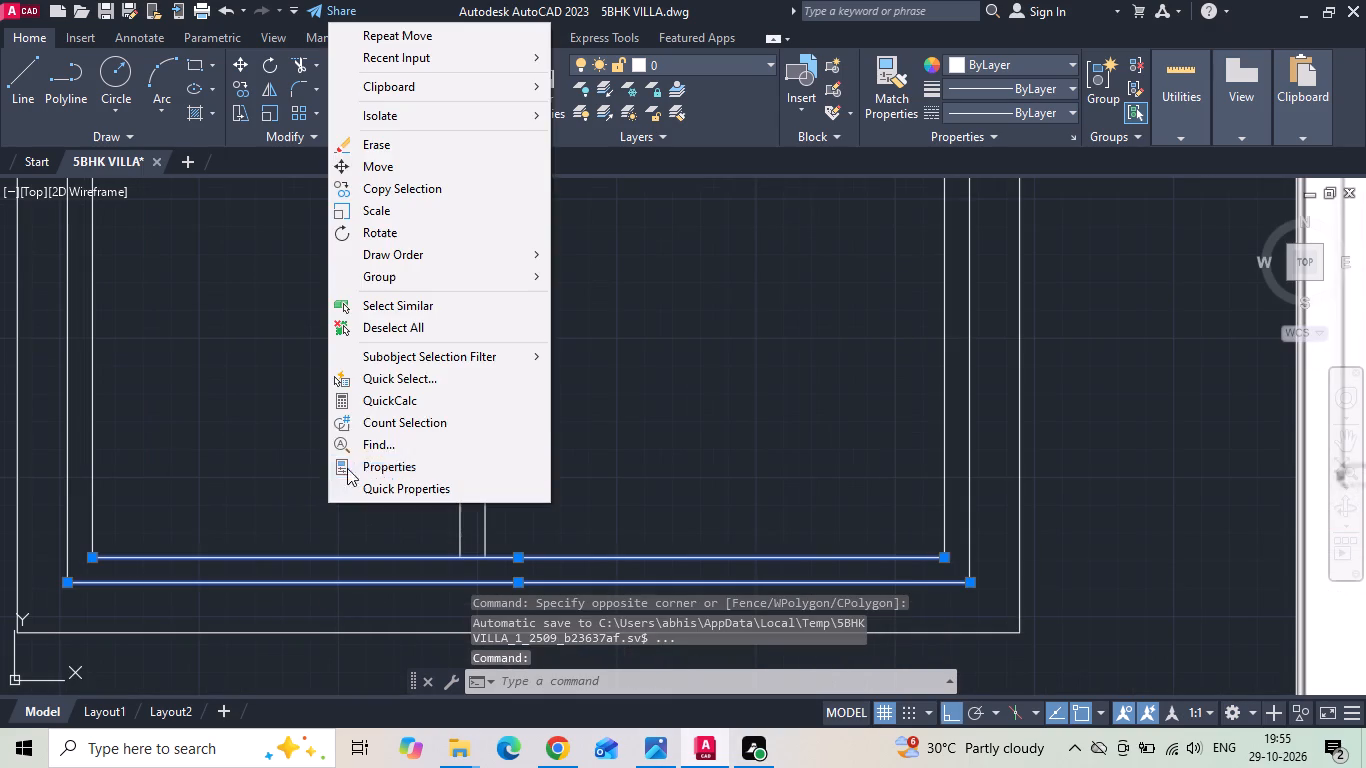
left_click(401, 167)
left_click(321, 339)
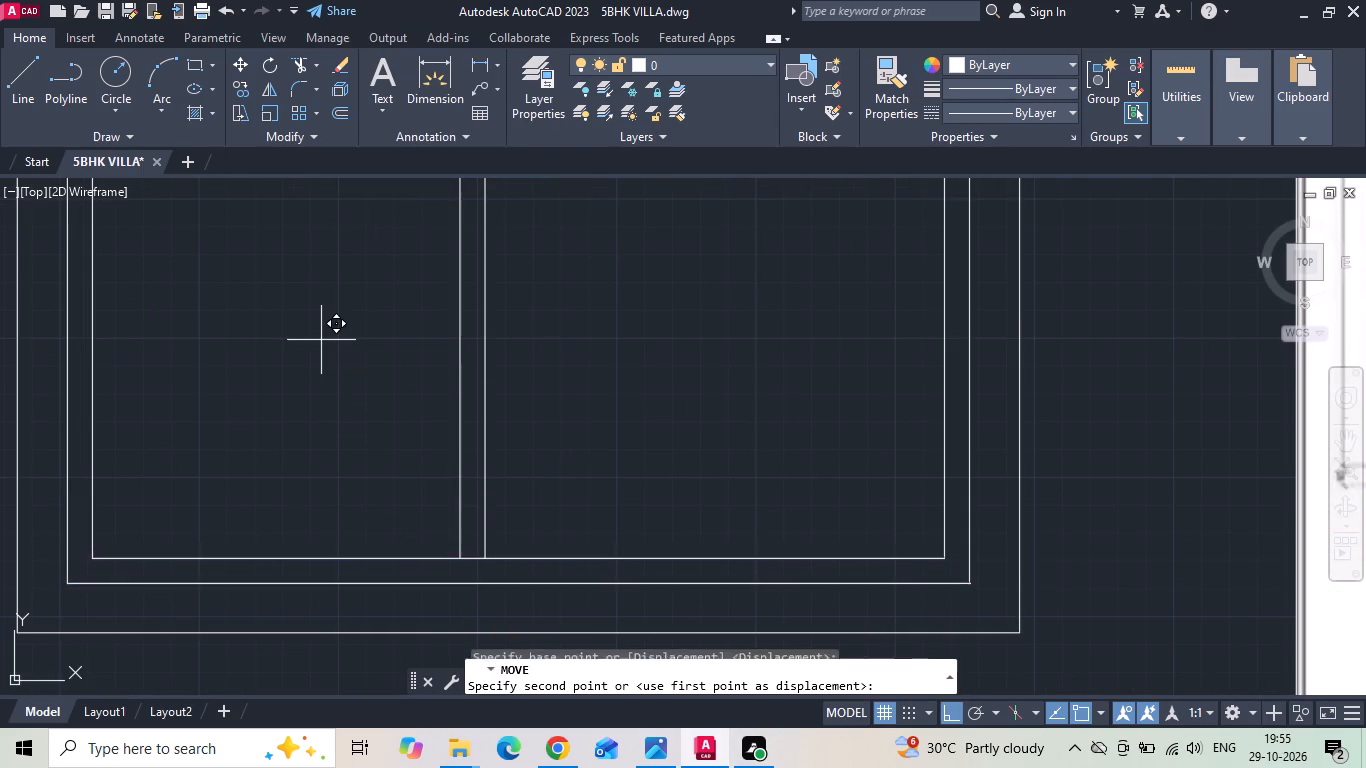
key("6")
key("Return")
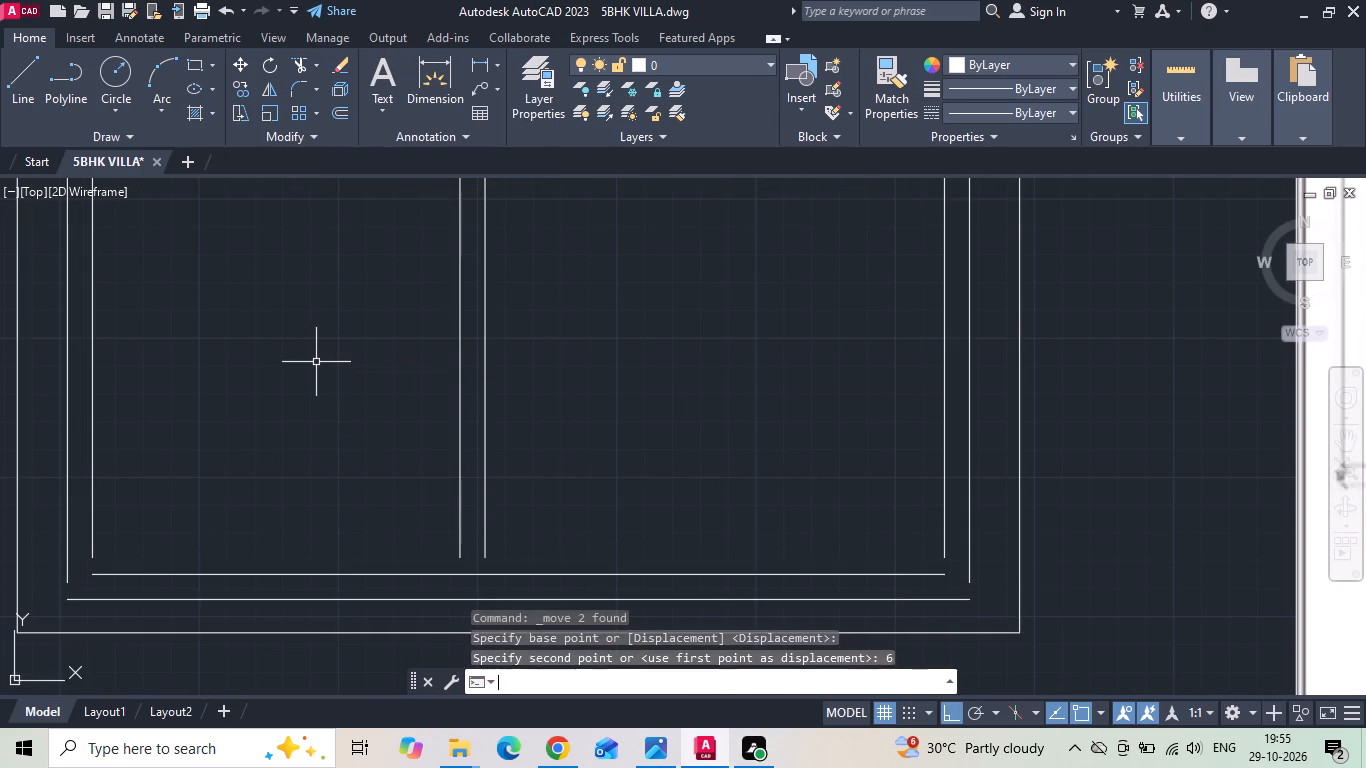
Extend the vertical wall lines down to the moved bottom exterior wall lines.
type("EX")
key("space")
key("space")
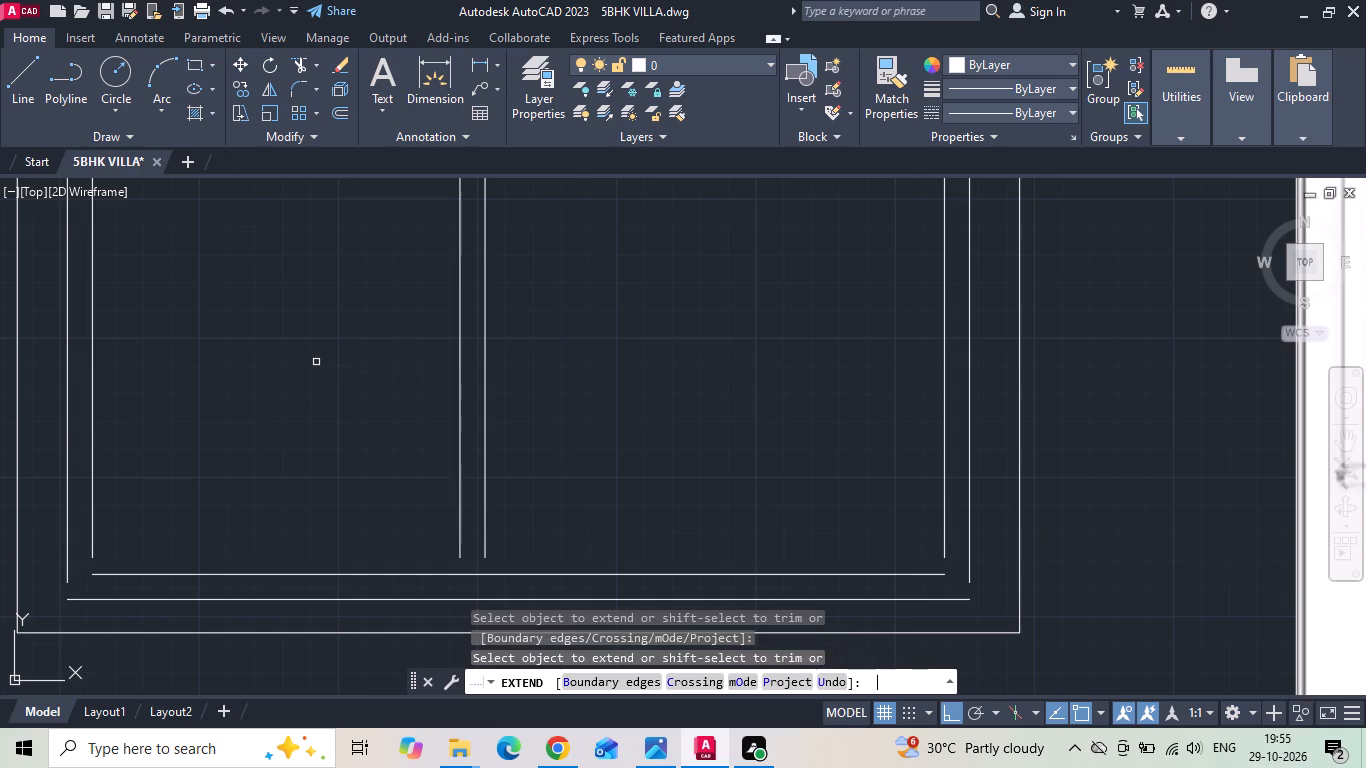
left_click(58, 533)
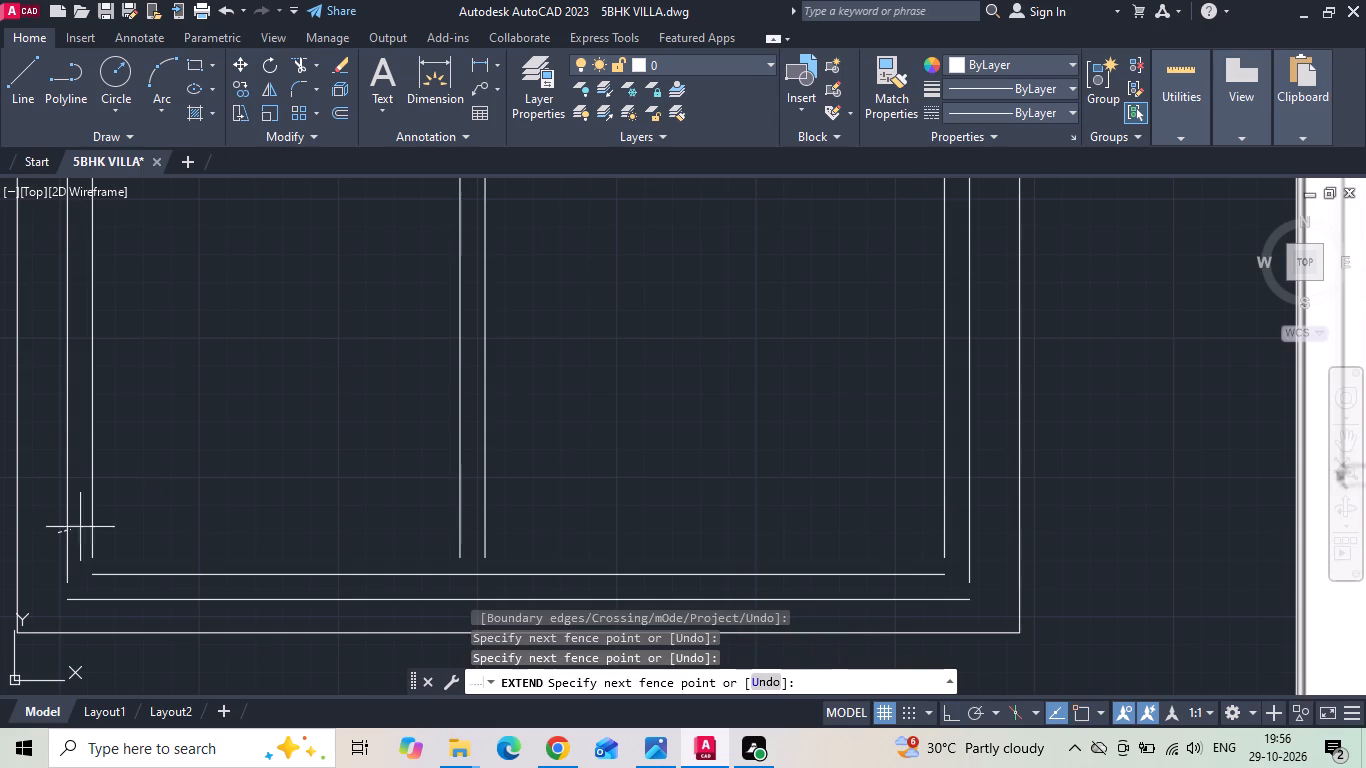
left_click(970, 547)
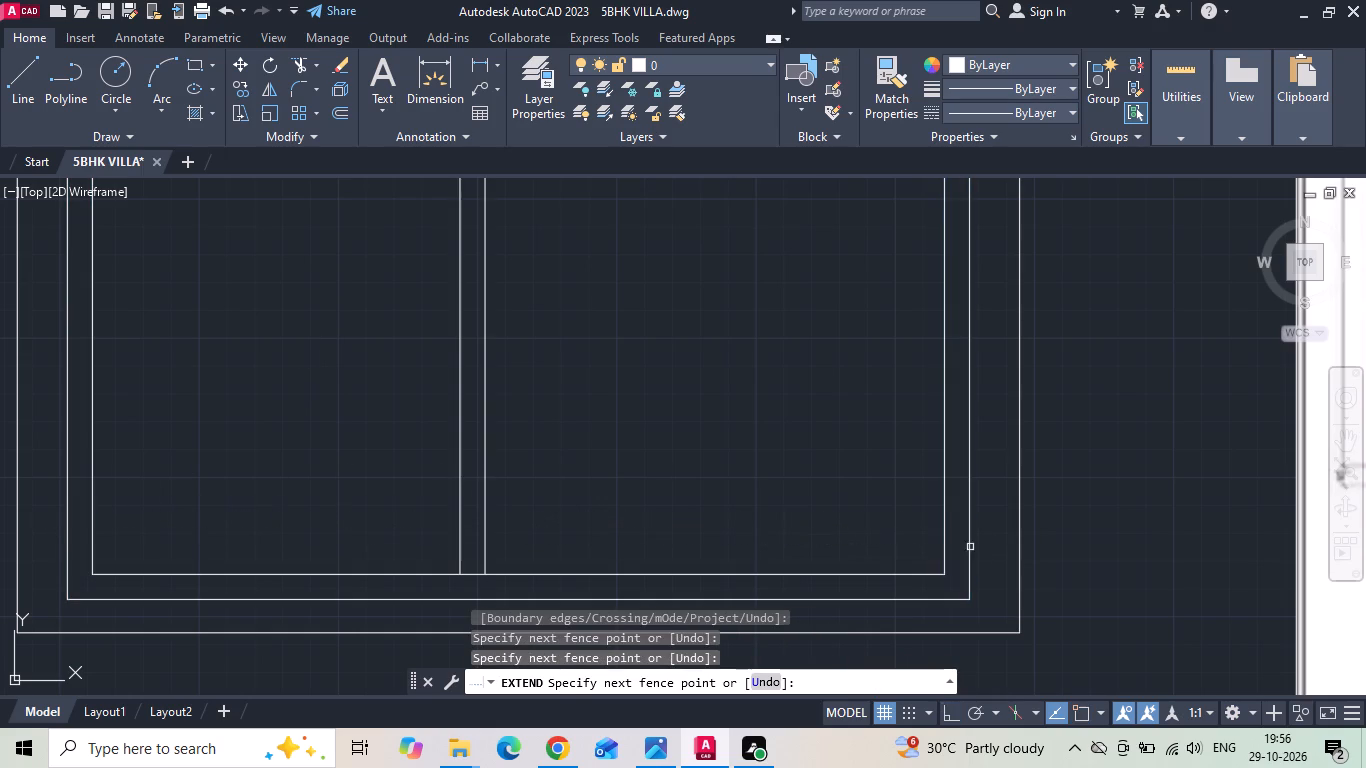
key("Escape")
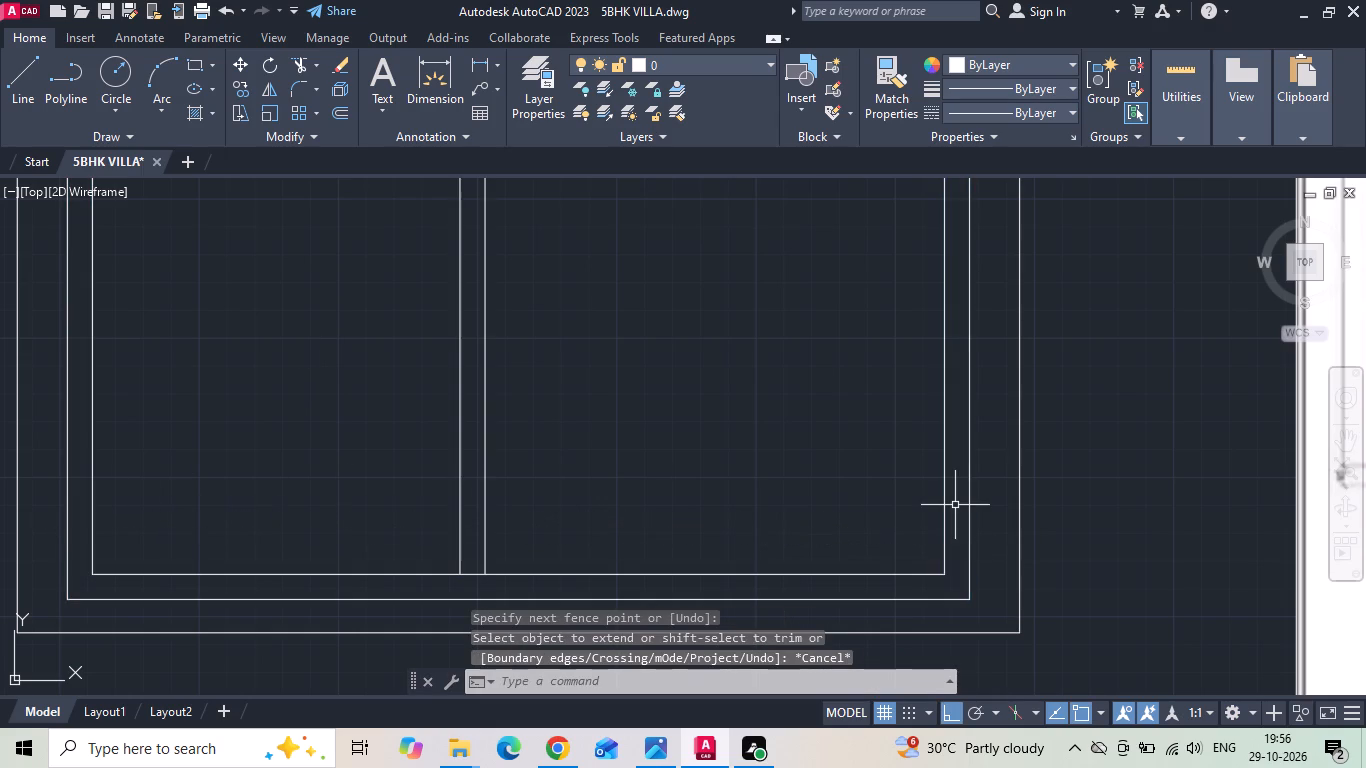
Offset the inner line of the bottom exterior wall 8' upward for the kitchen and utility depth.
scroll(608, 508, "down", 3)
scroll(554, 423, "up", 1)
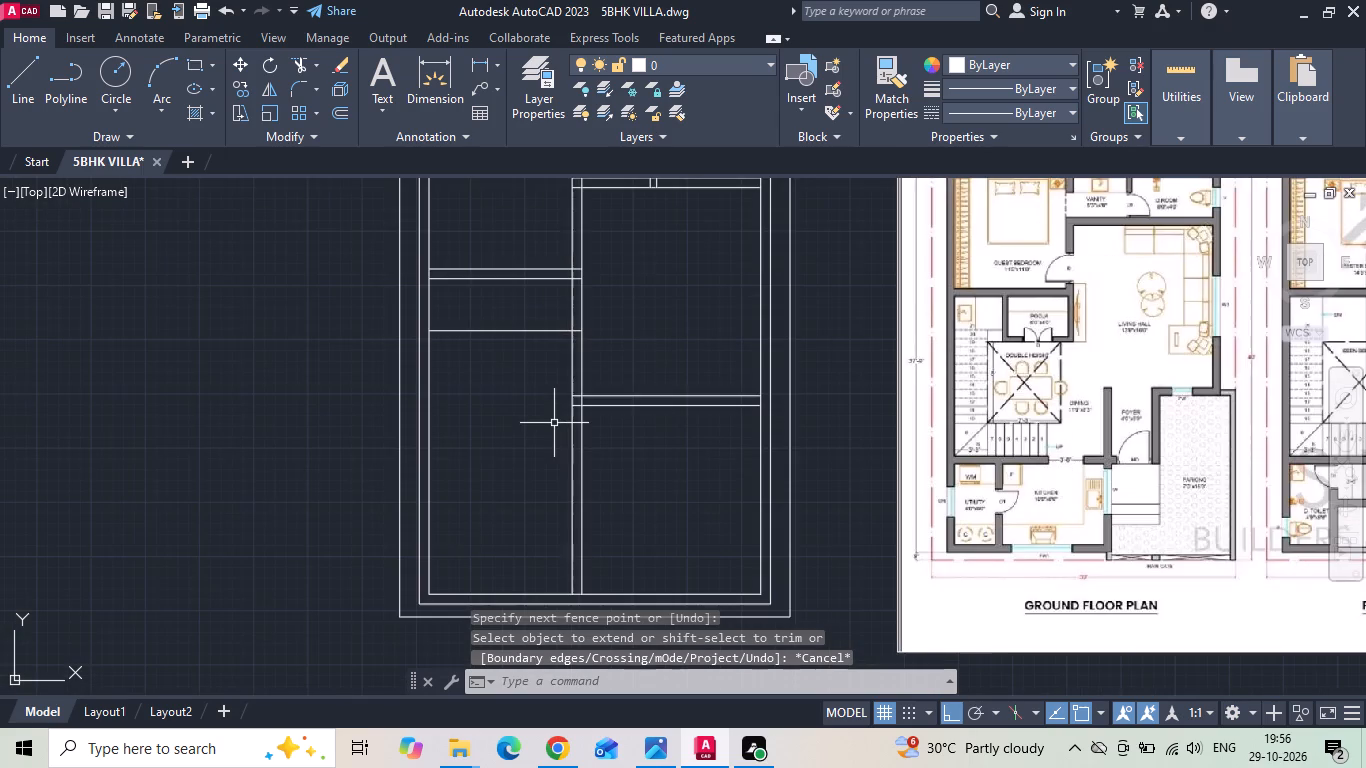
key("o")
key("Return")
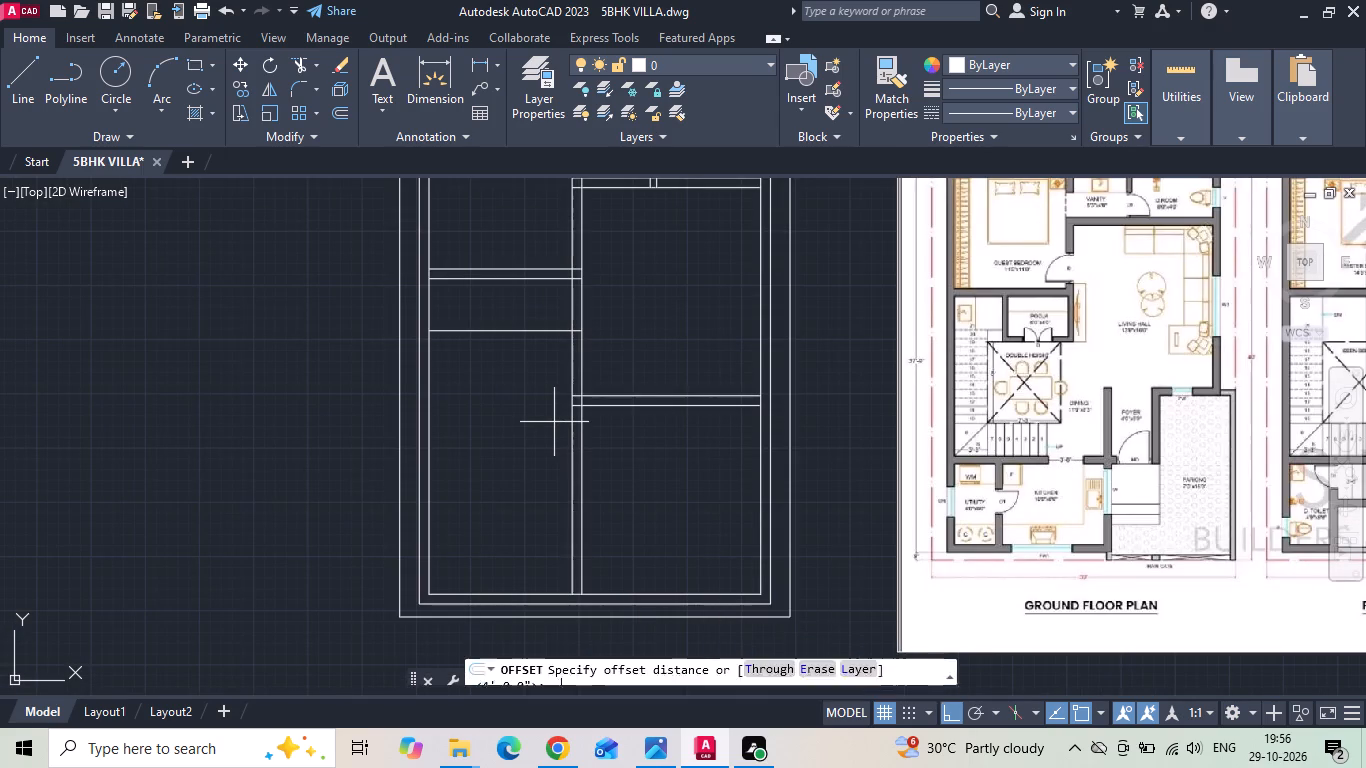
type("8'")
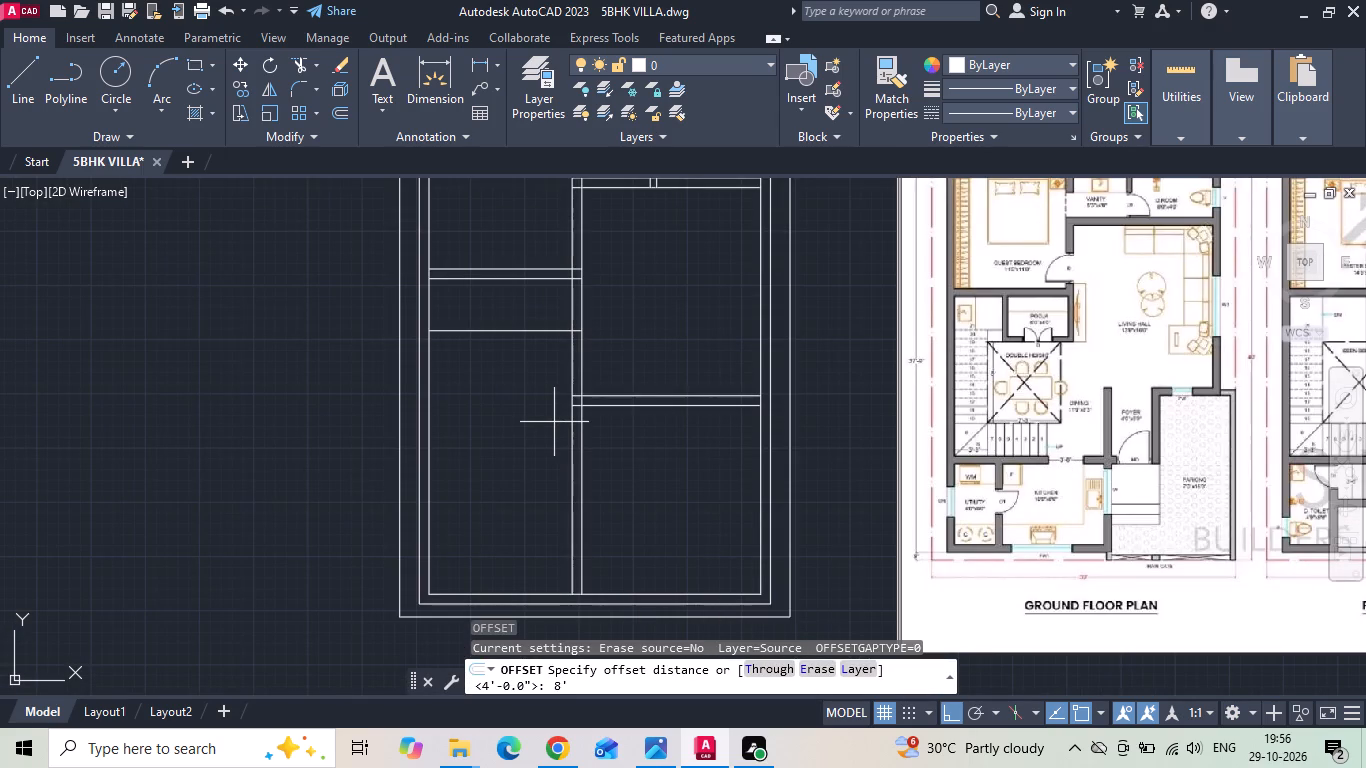
key("Return")
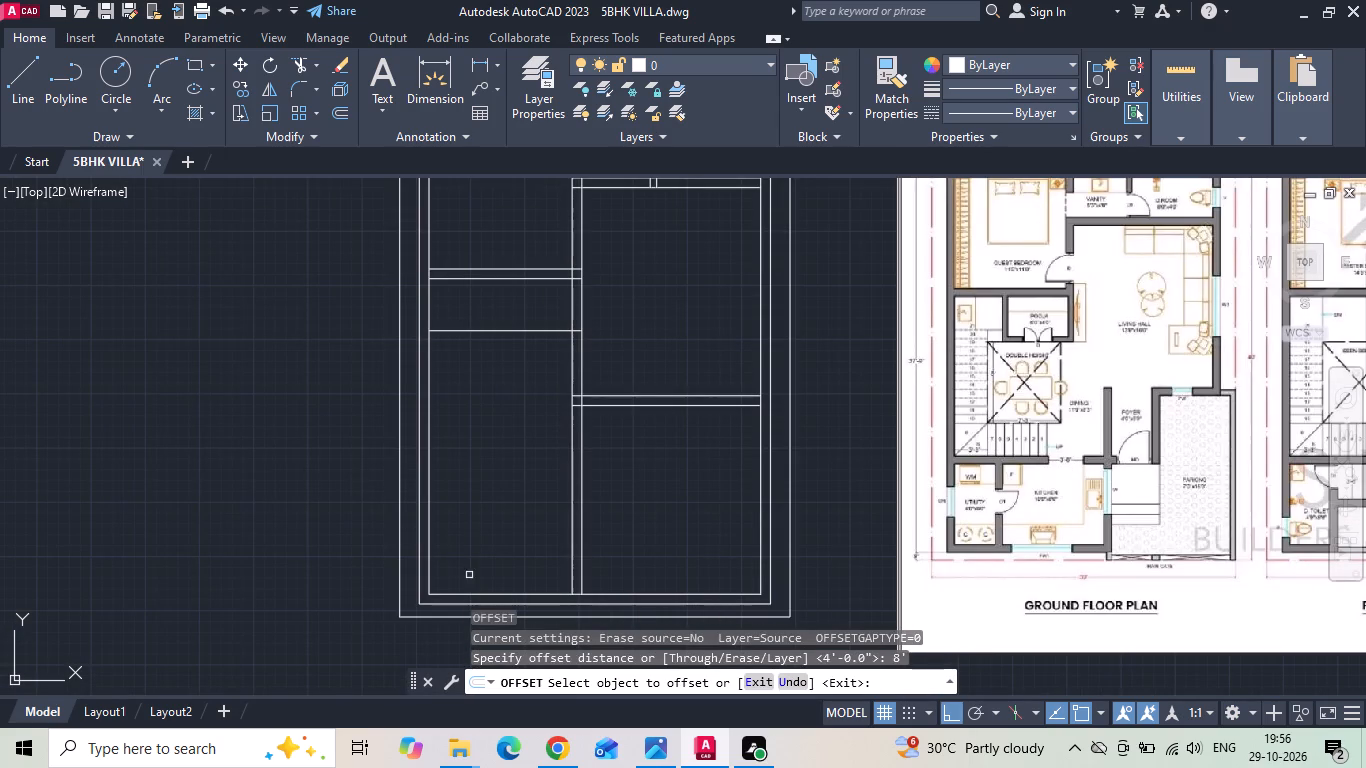
left_click(484, 594)
left_click(511, 521)
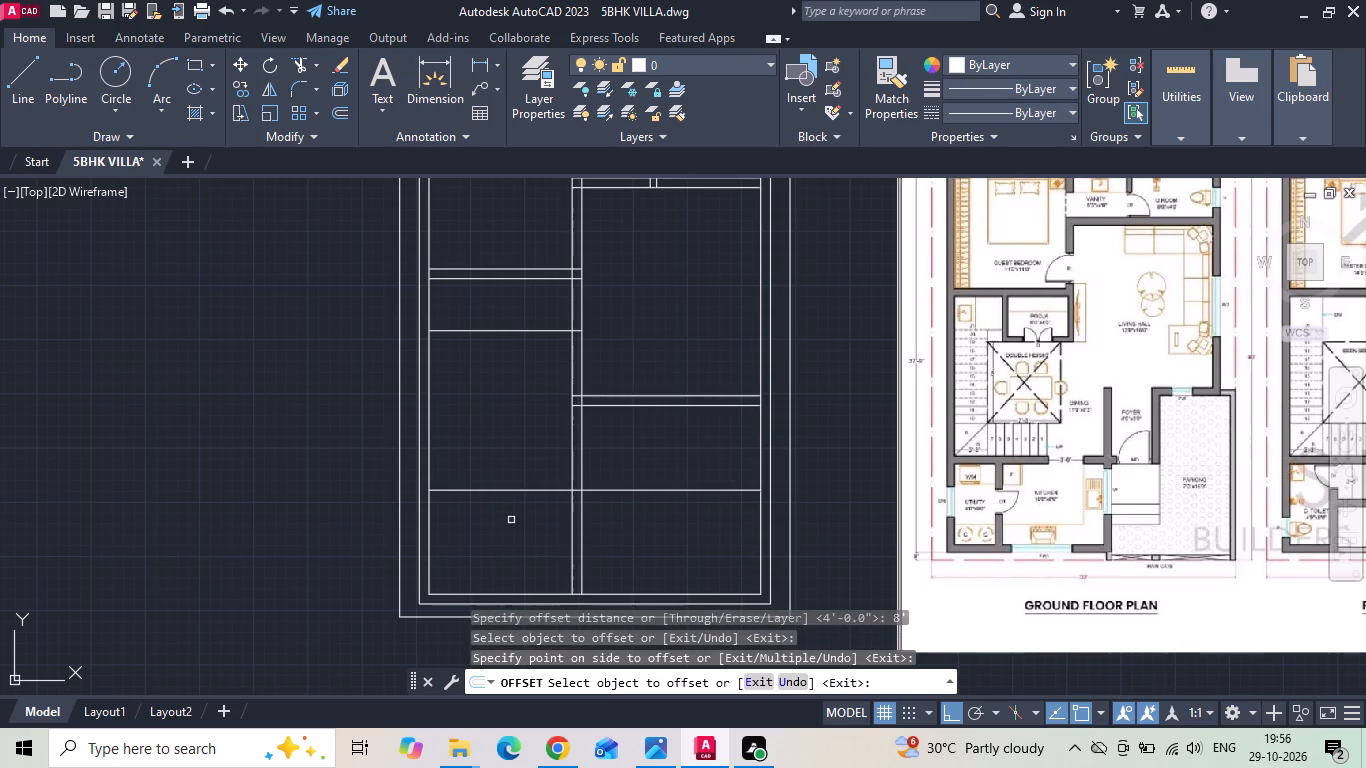
key("Escape")
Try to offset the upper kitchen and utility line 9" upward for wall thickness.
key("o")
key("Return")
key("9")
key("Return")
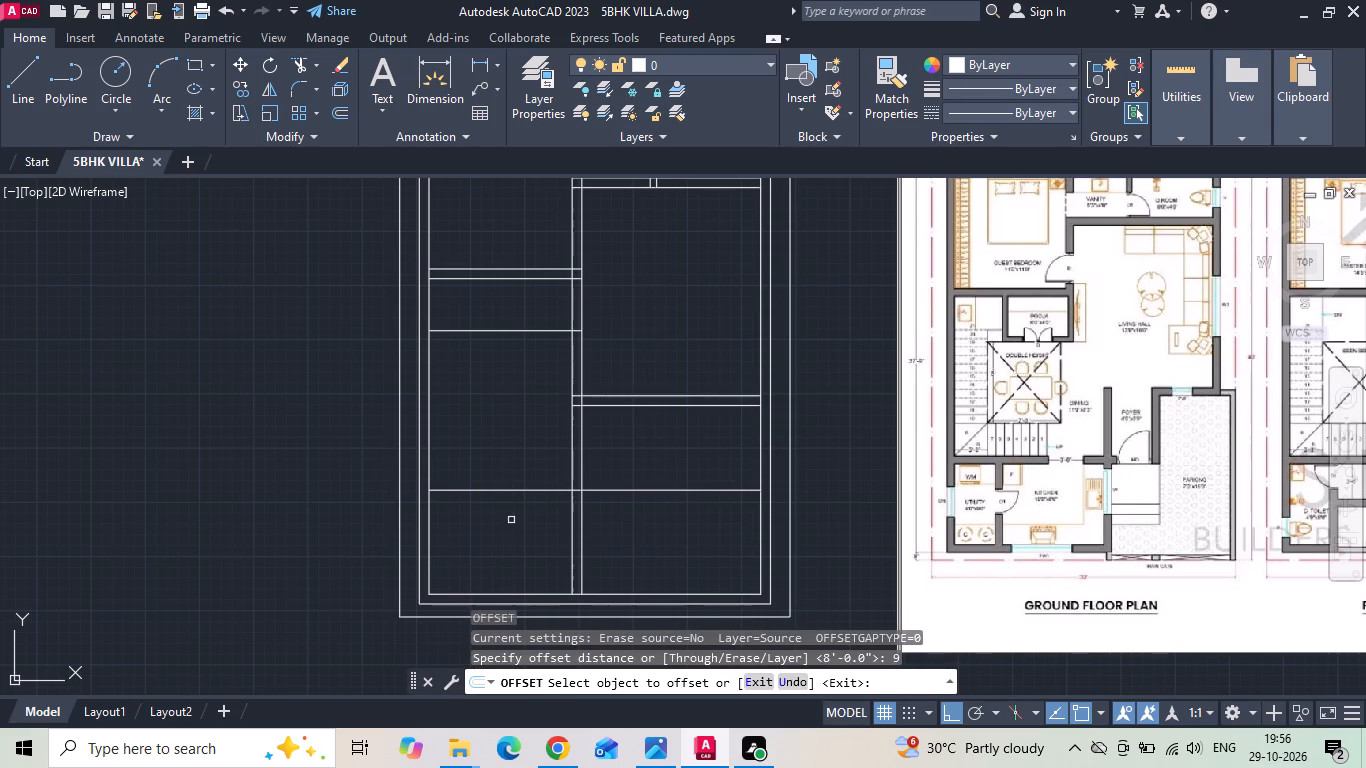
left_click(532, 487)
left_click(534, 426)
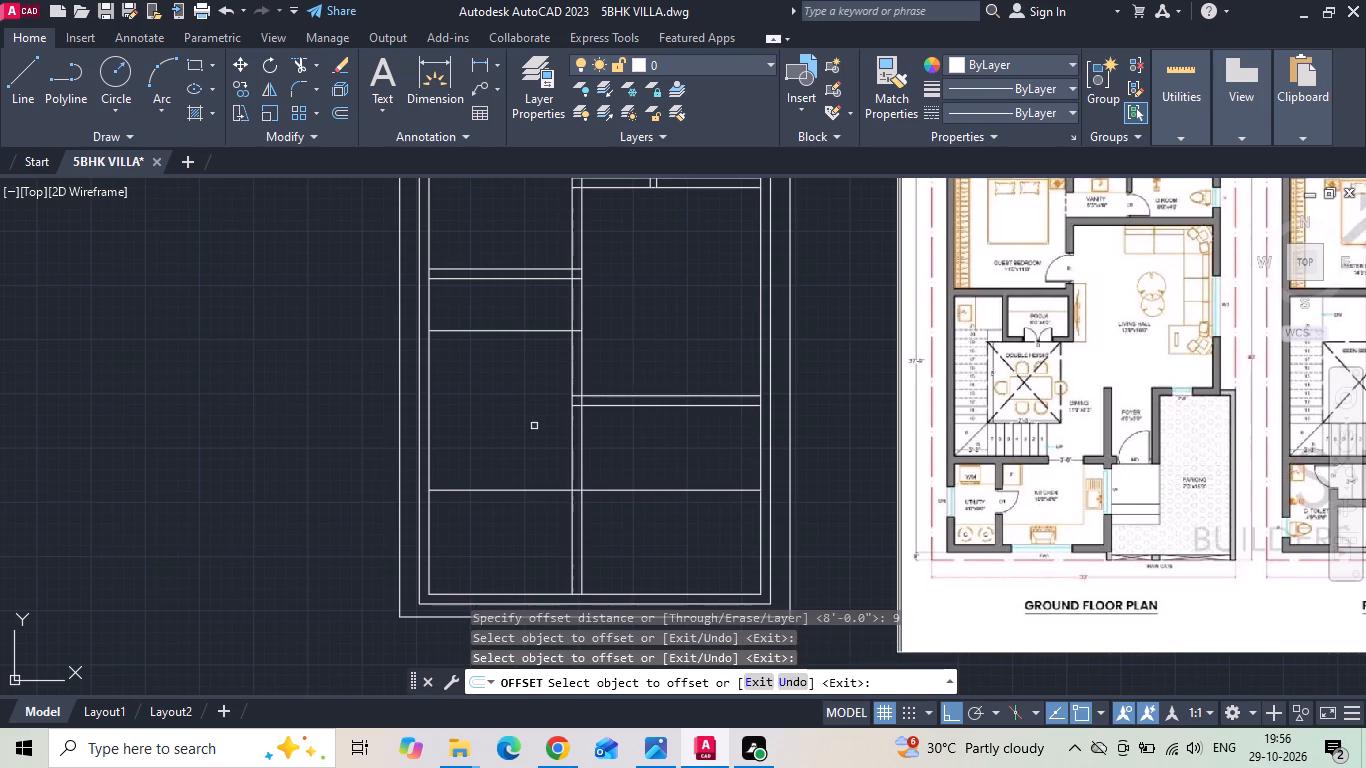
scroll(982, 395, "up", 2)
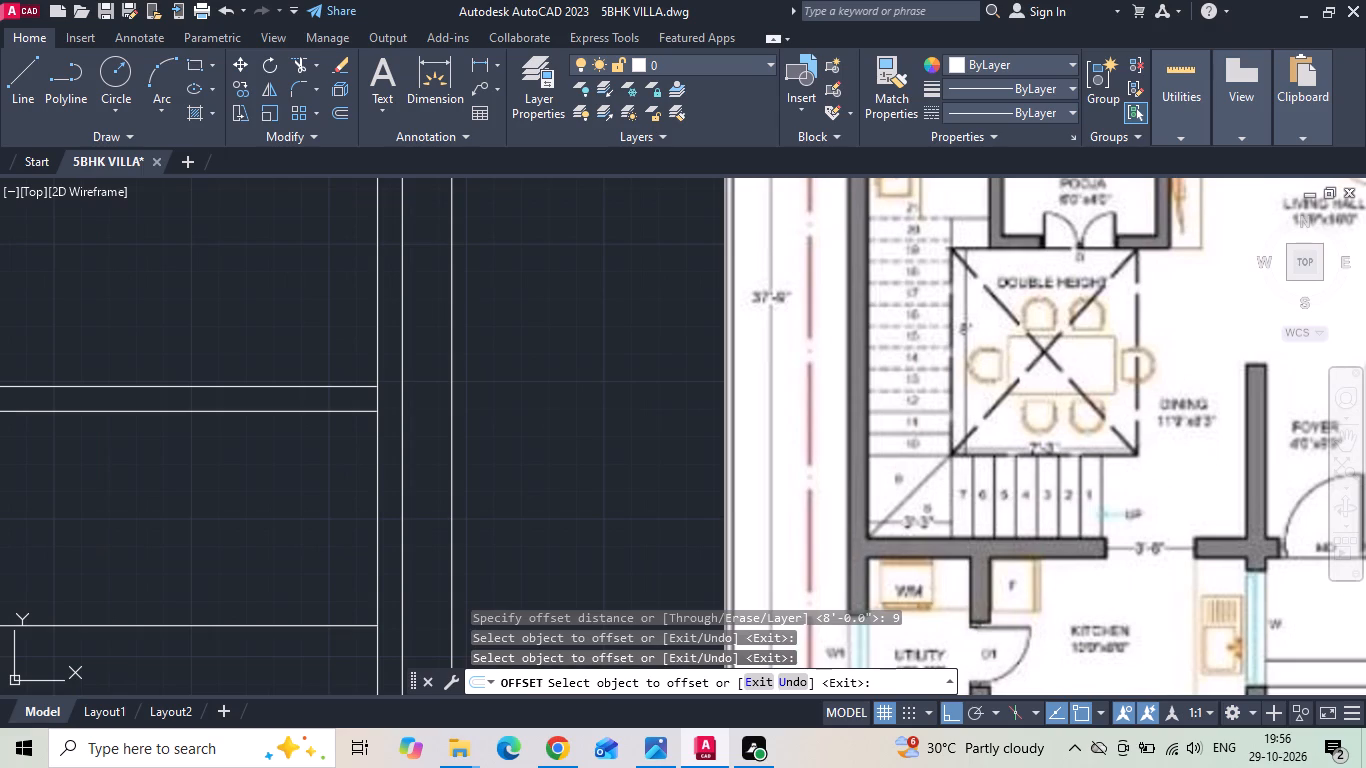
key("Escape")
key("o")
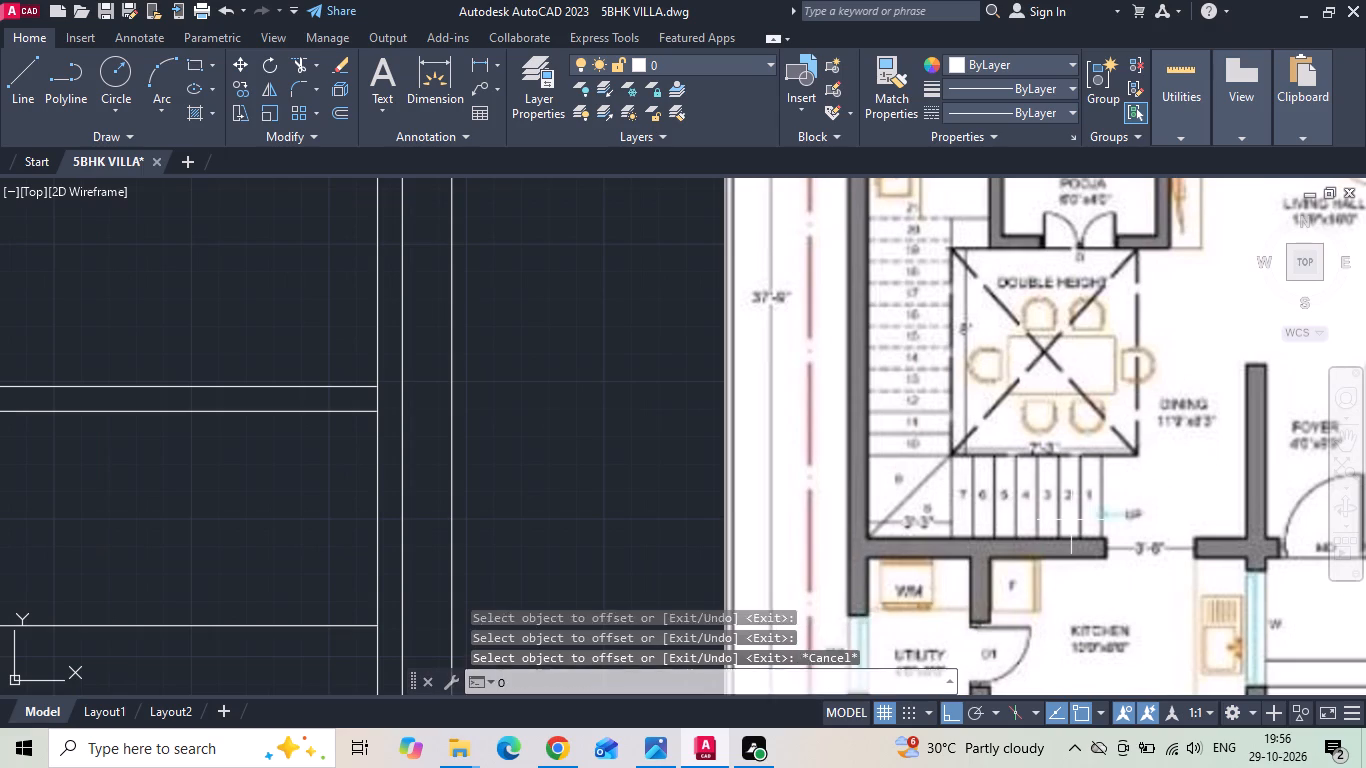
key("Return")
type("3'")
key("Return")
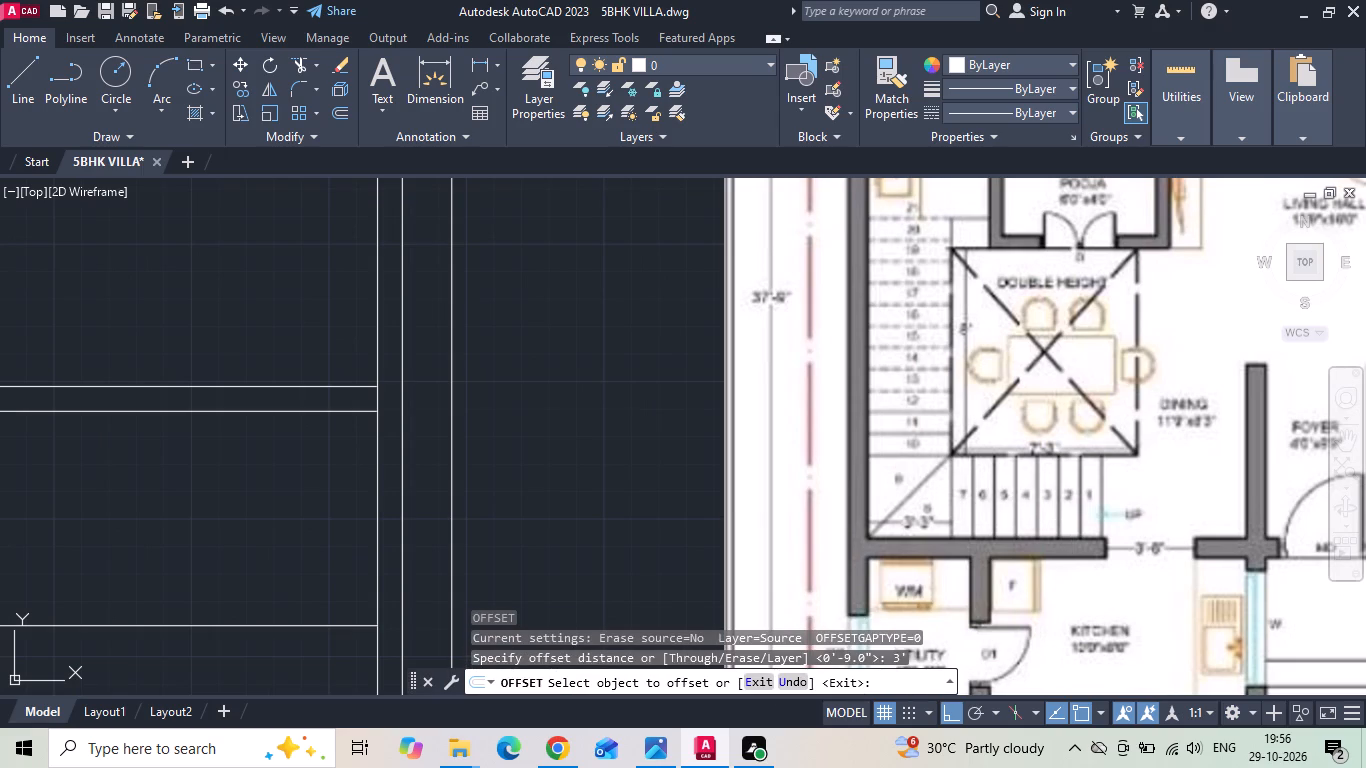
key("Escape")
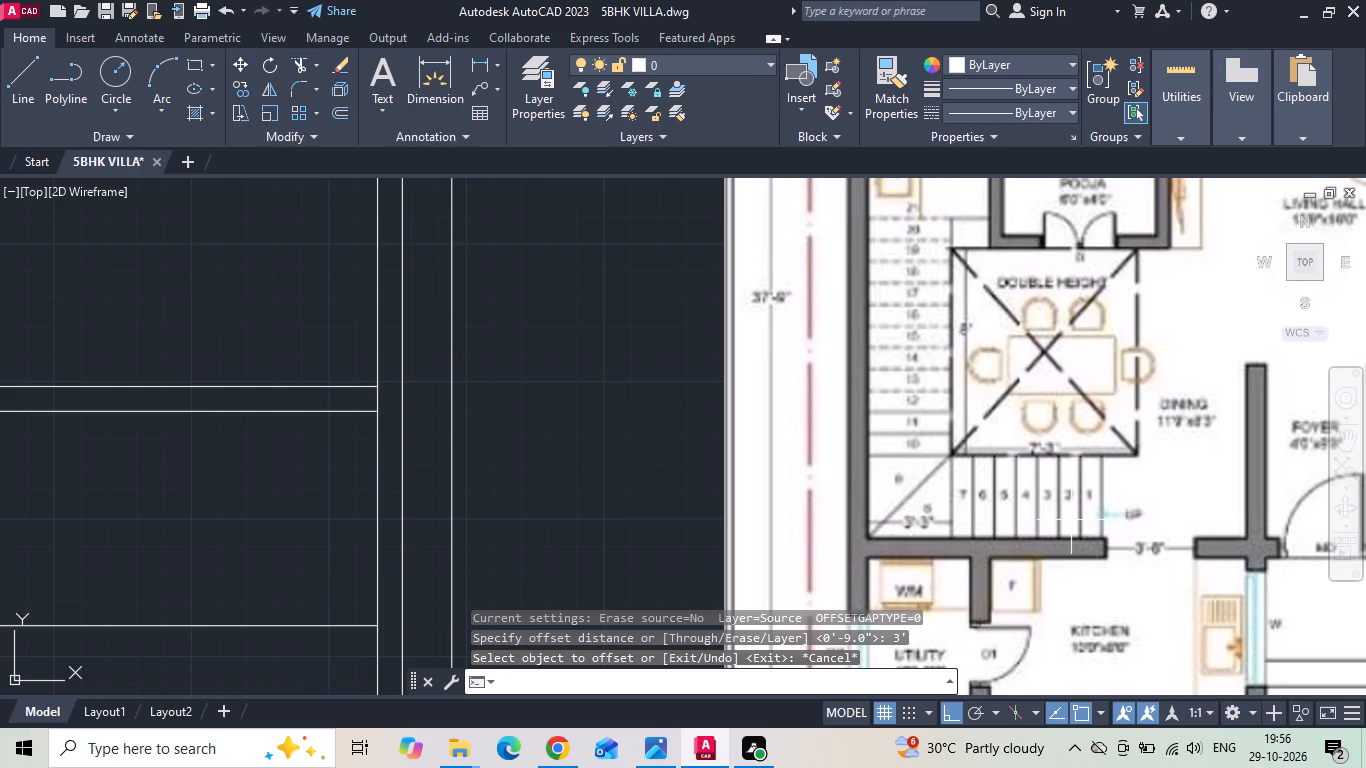
Measure the kitchen and utility depth between its upper line and the inner line of the bottom exterior wall.
scroll(1071, 483, "down", 1)
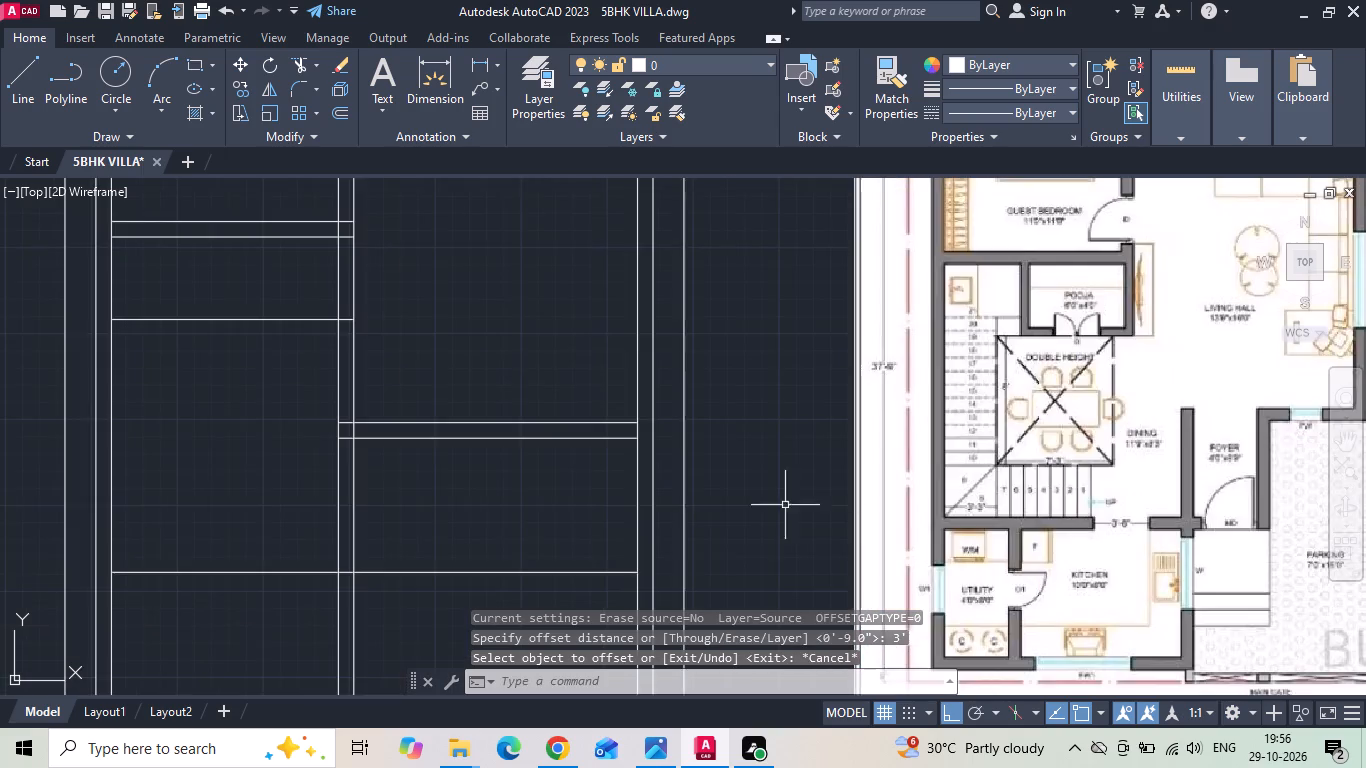
scroll(744, 504, "down", 2)
scroll(570, 504, "up", 1)
middle_click_drag(569, 504, 631, 411)
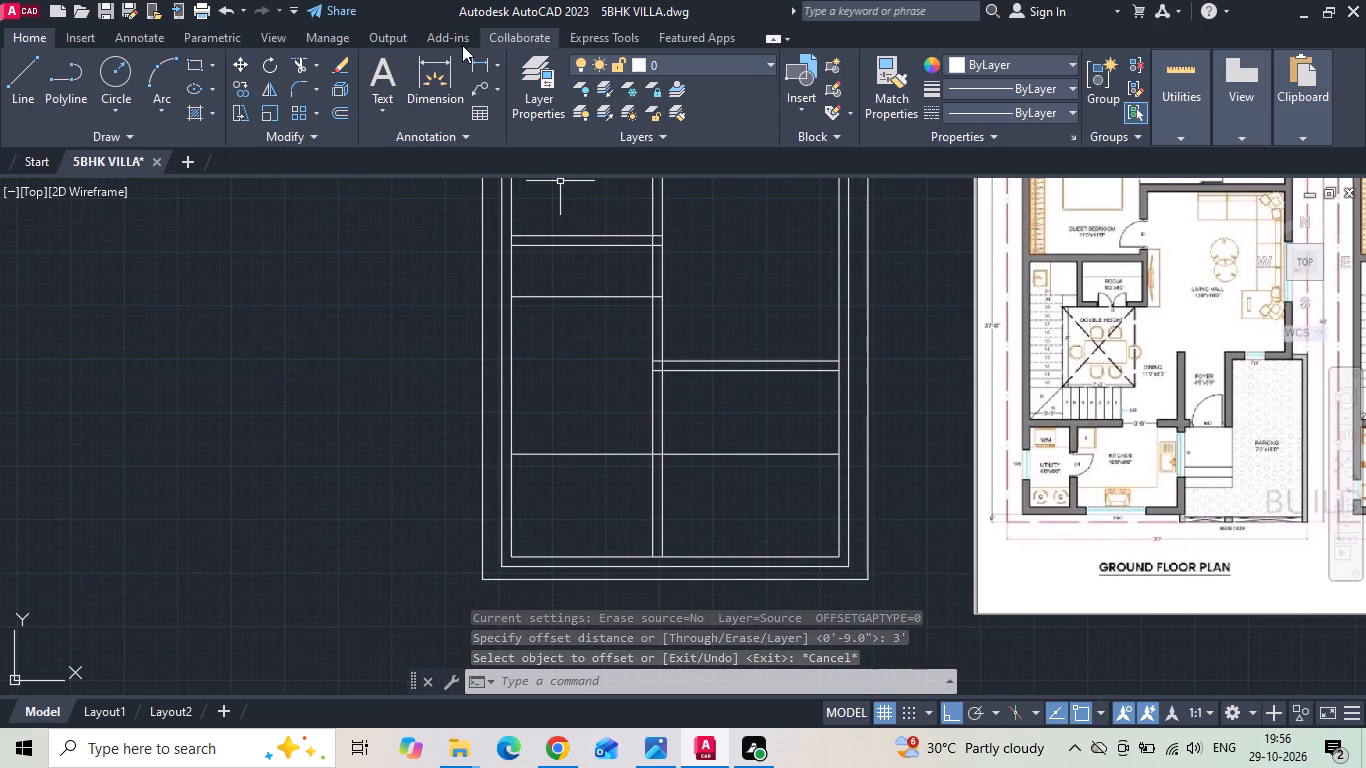
left_click(476, 66)
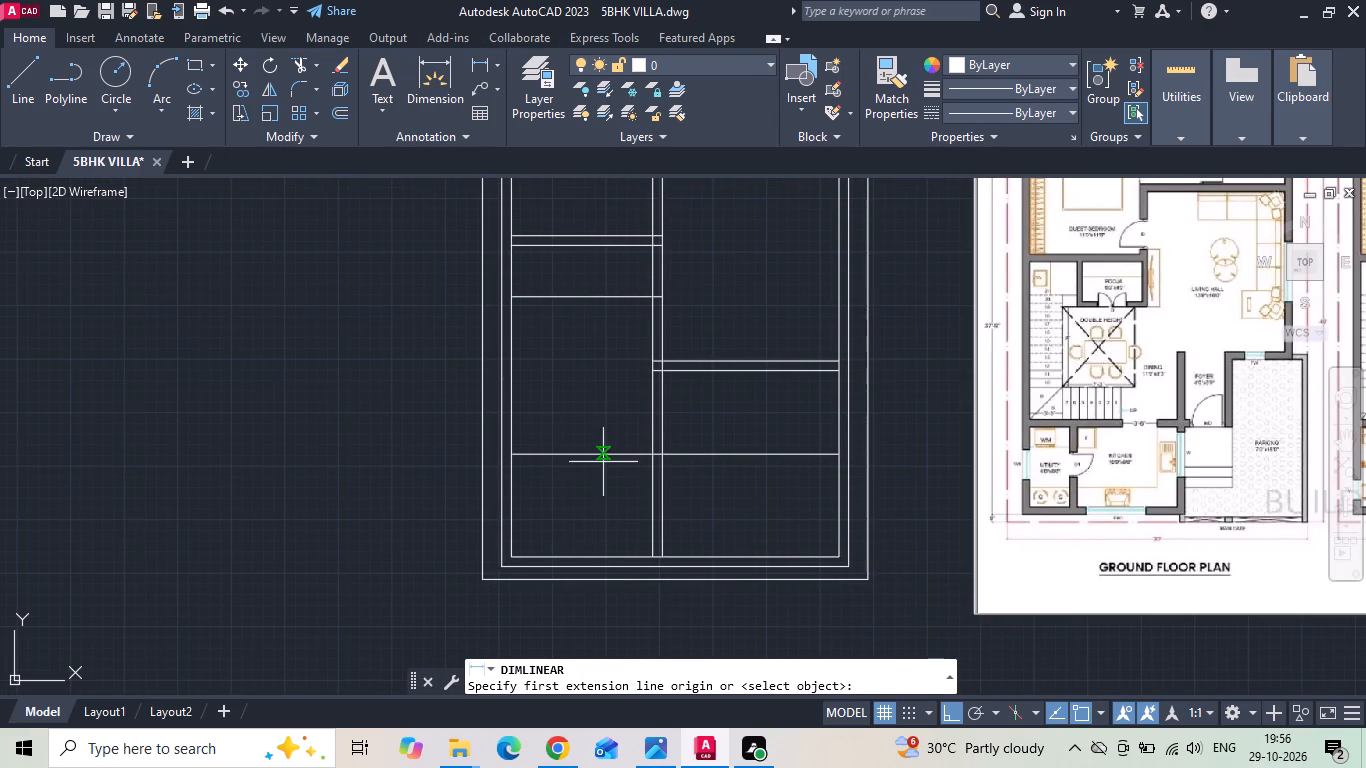
left_click(603, 460)
left_click(599, 559)
key("Escape")
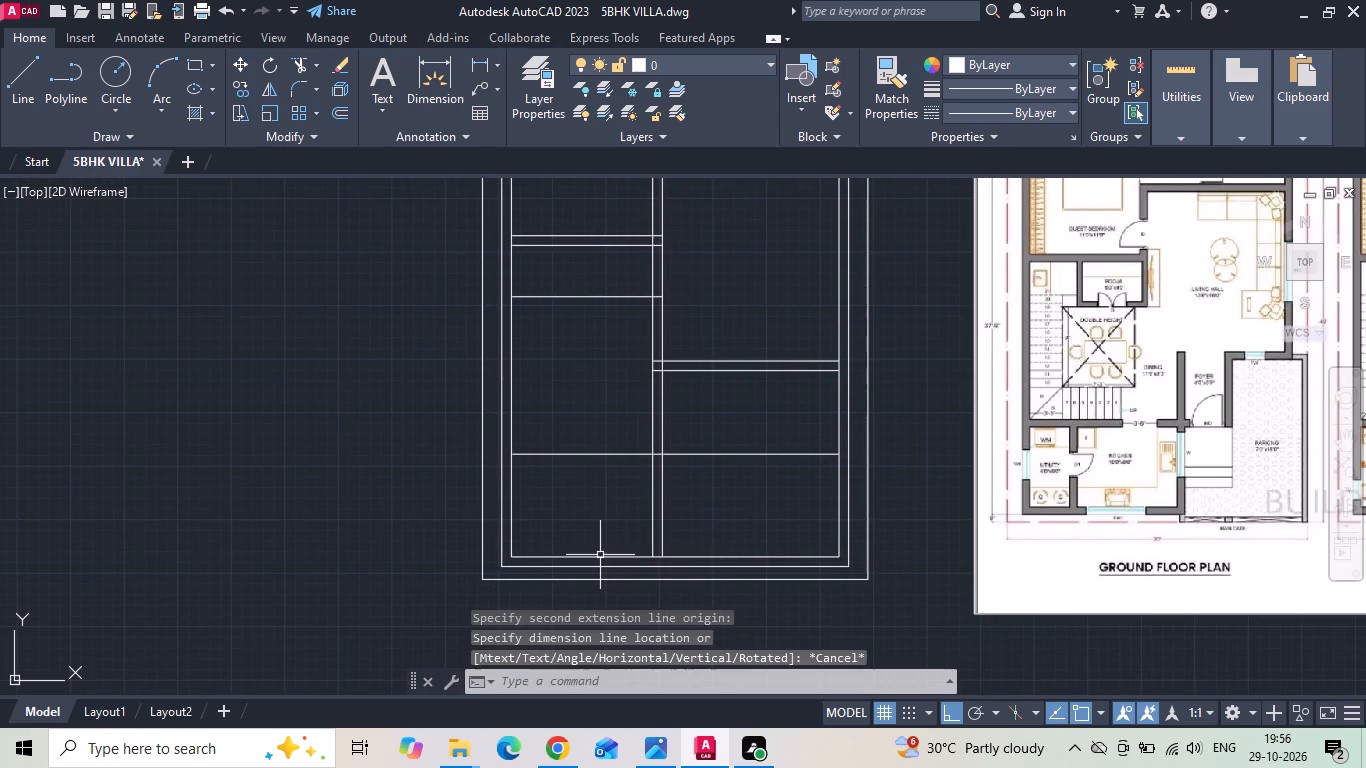
Offset the upper kitchen and utility line 9" upward for the wall thickness.
type("O 9")
key("space")
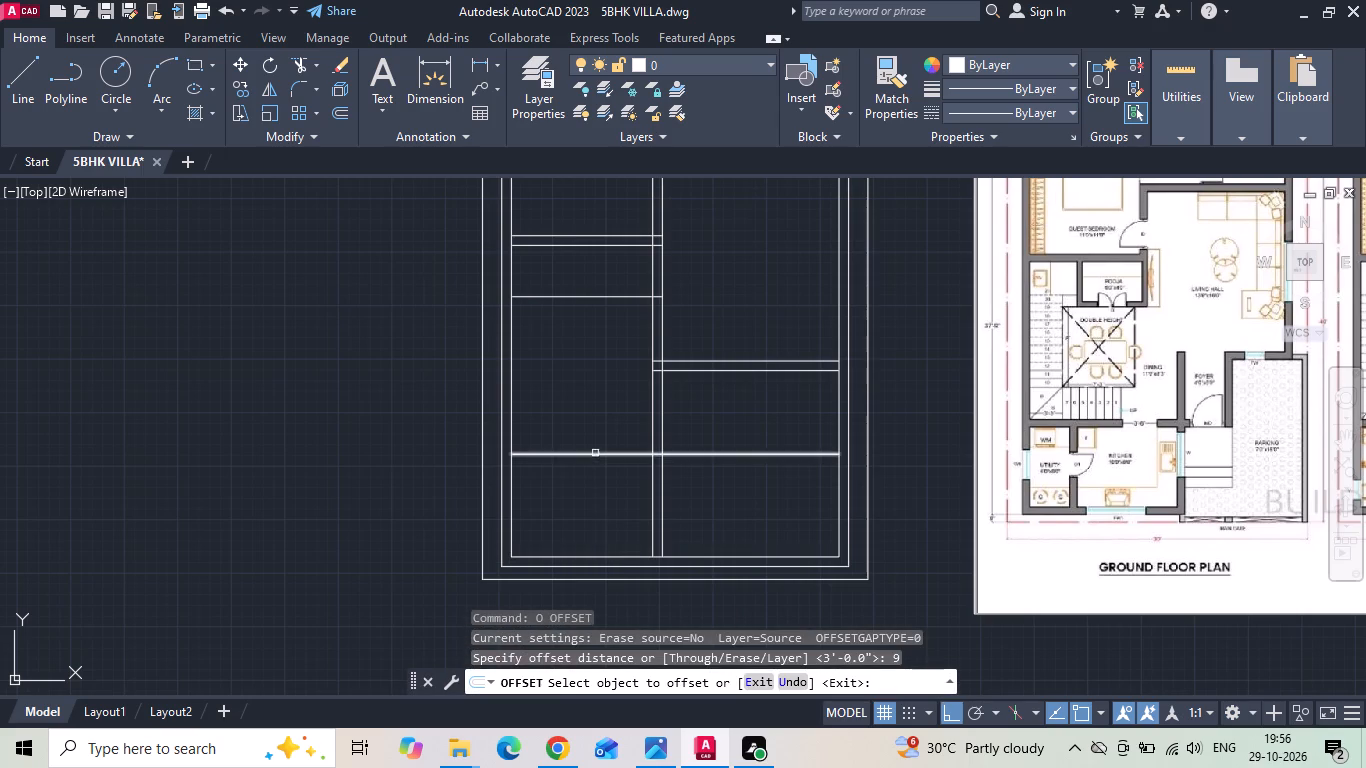
left_click(595, 453)
left_click(600, 416)
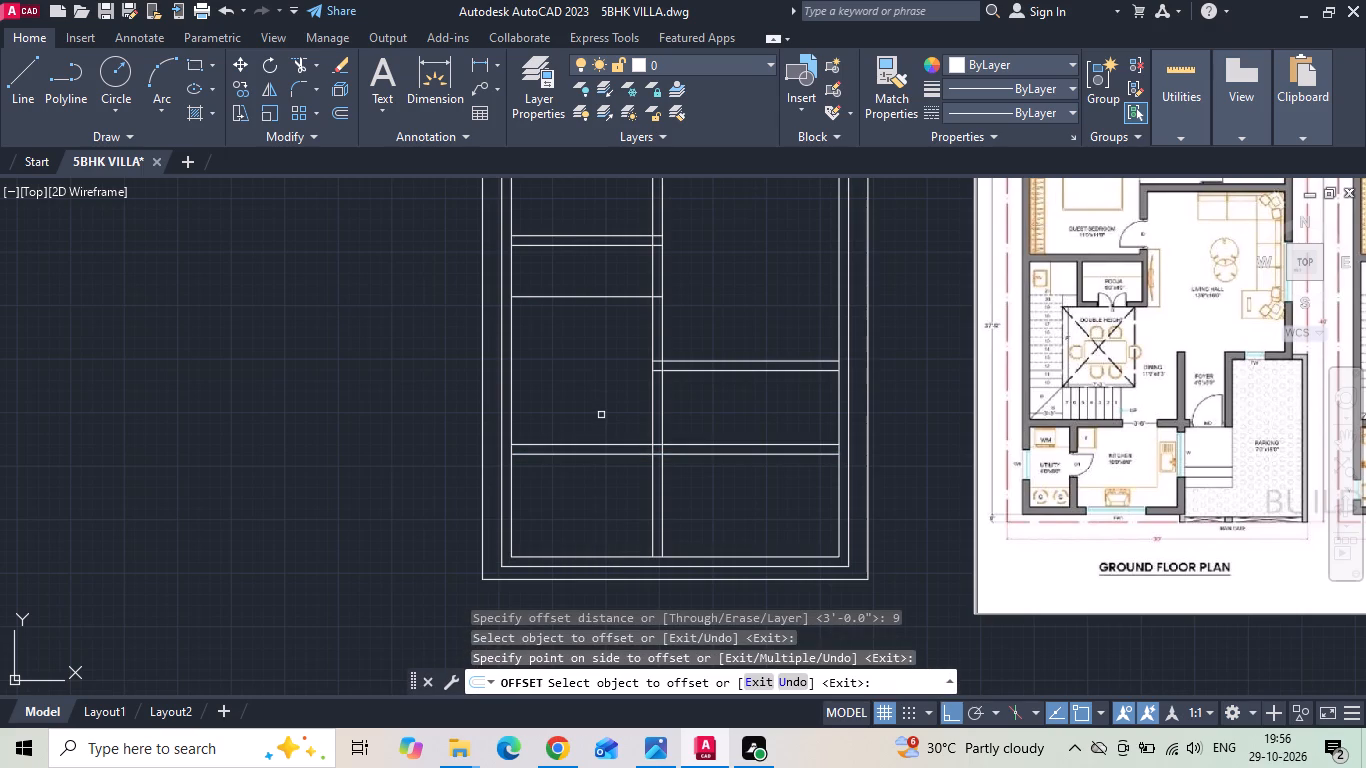
key("Escape")
Offset the kitchen wall's upper line upward and the left exterior wall's inner line inward by 3'3" for the staircase width.
type("O 3'3")
key("space")
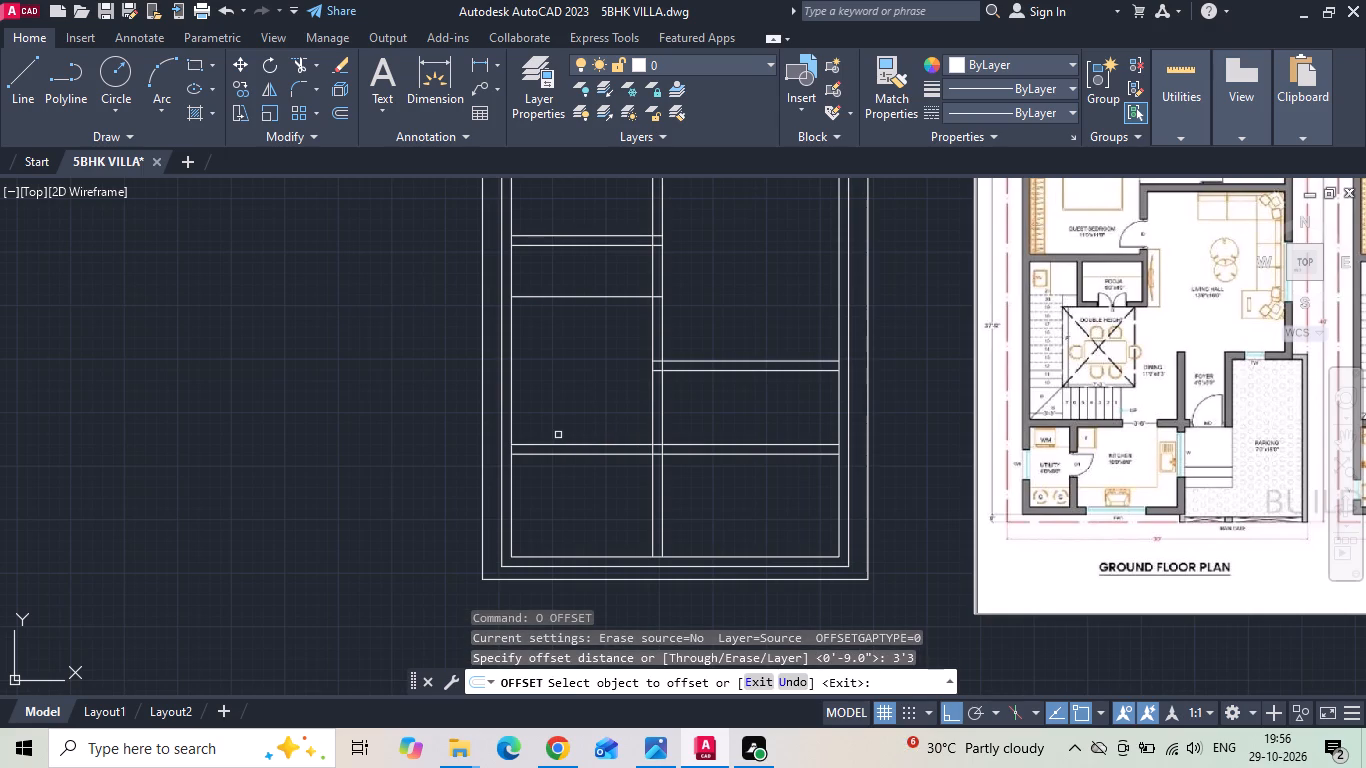
left_click(548, 445)
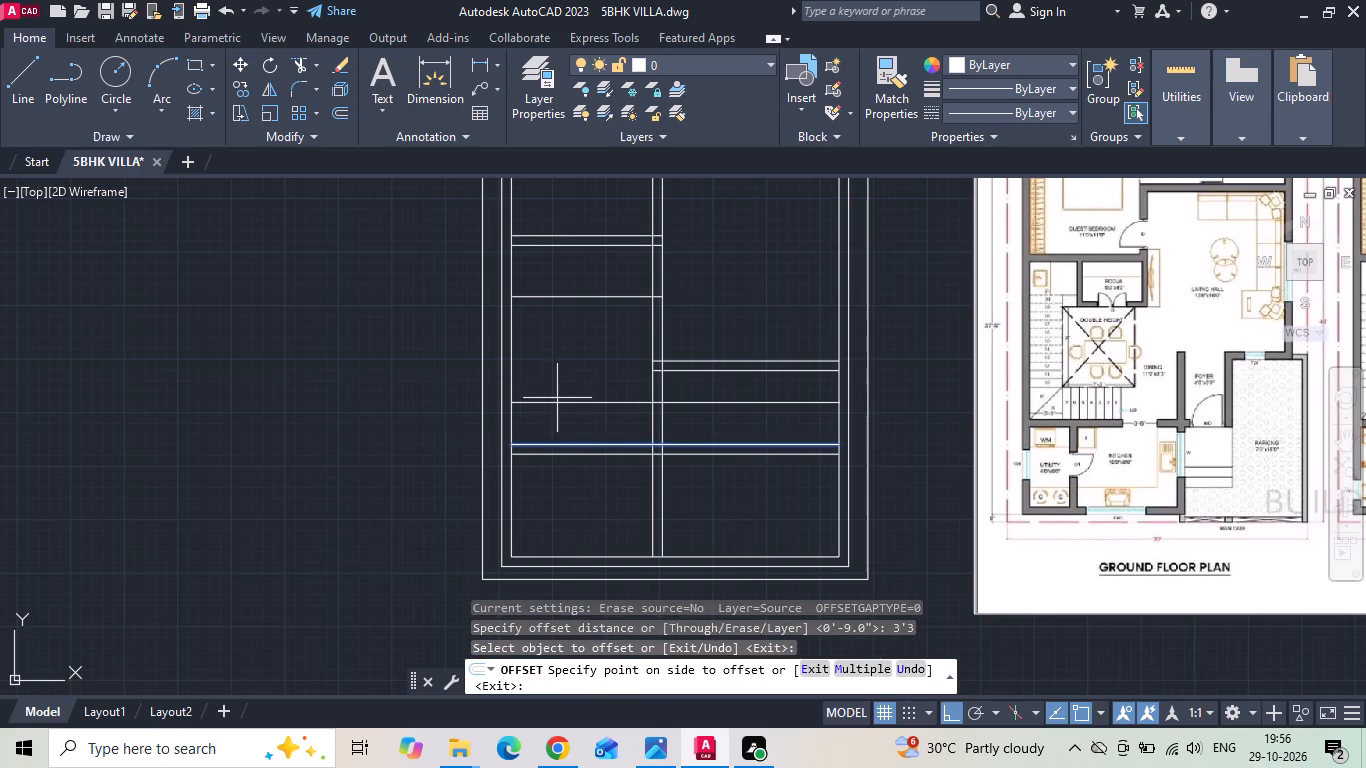
left_click(557, 398)
left_click_drag(511, 358, 530, 356)
left_click(560, 350)
key("Escape")
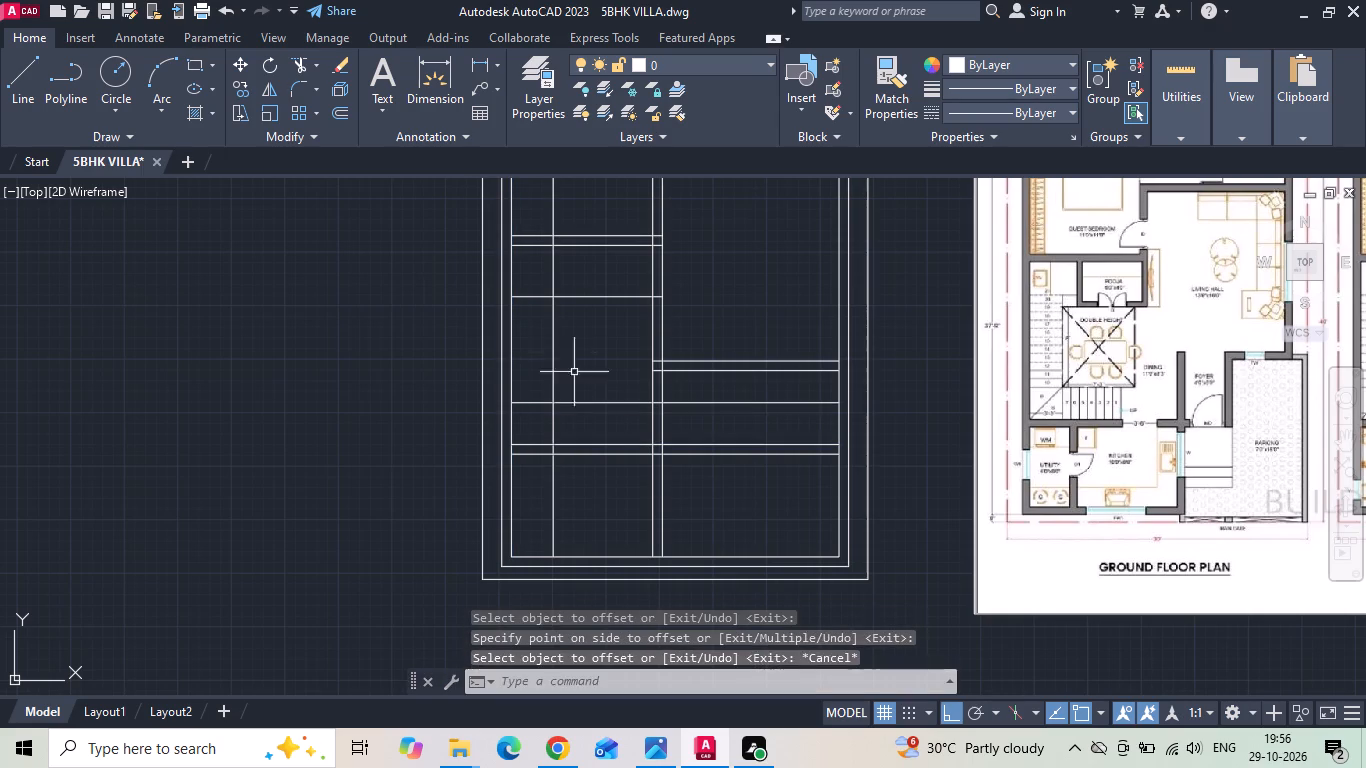
Trim the vertical stair line below the kitchen wall's upper line and the left inner wall line across the kitchen and guest bedroom walls.
type("TR")
key("space")
key("space")
scroll(561, 445, "up", 2)
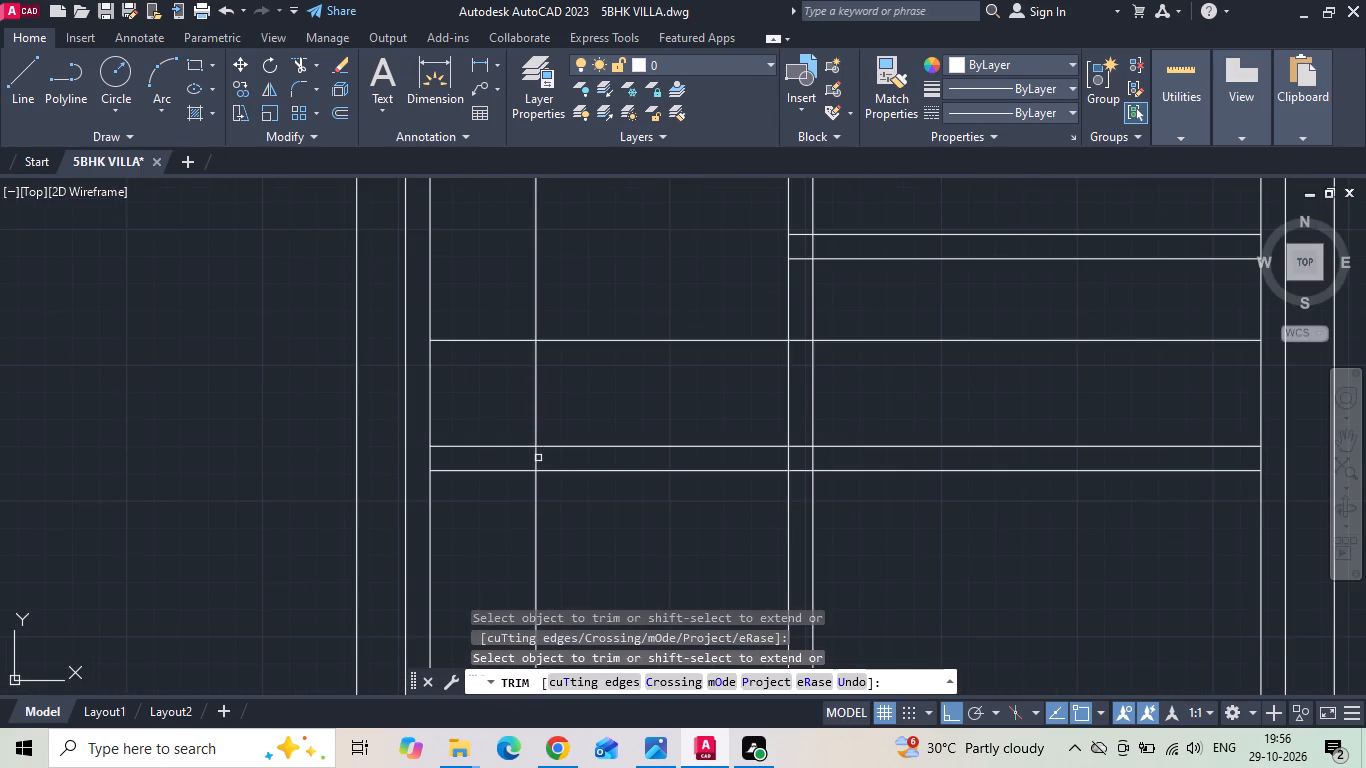
left_click(538, 458)
left_click(537, 482)
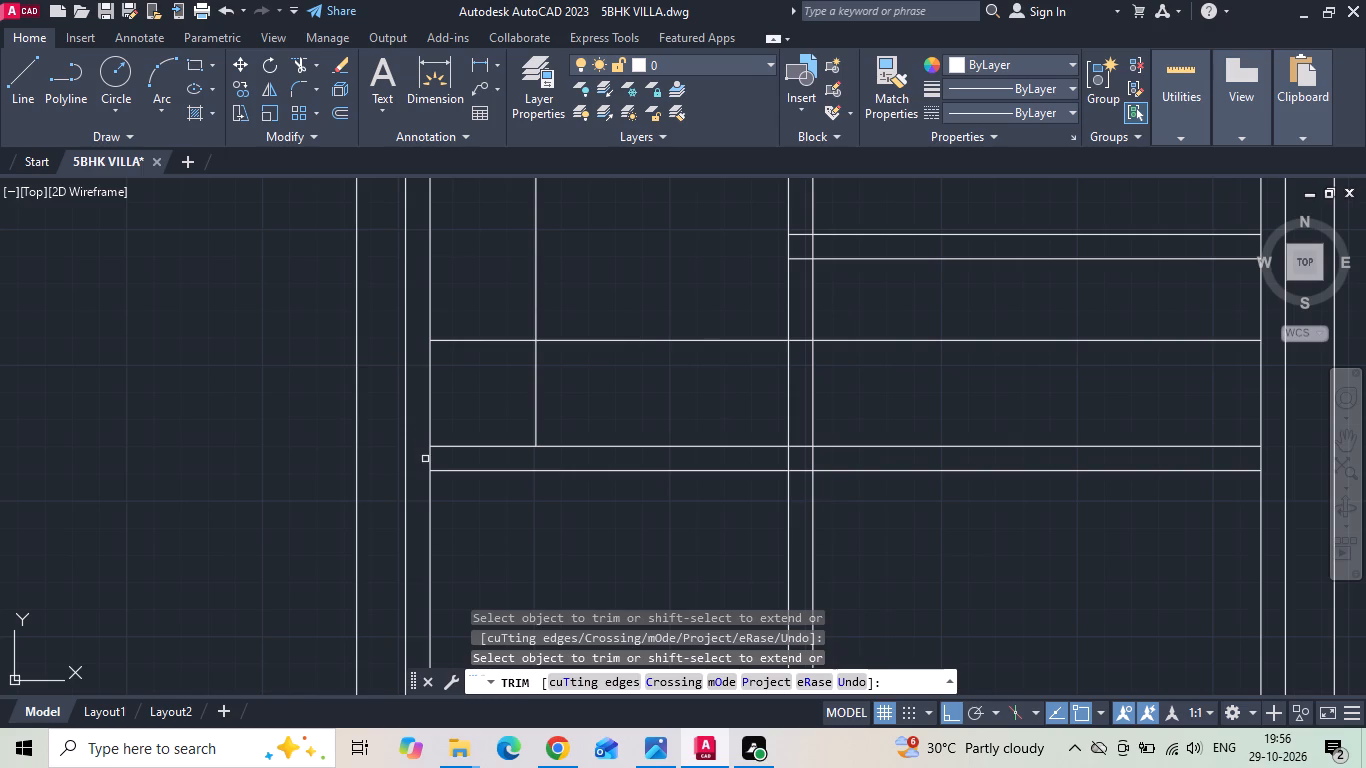
left_click(432, 465)
scroll(501, 510, "down", 2)
scroll(487, 315, "up", 1)
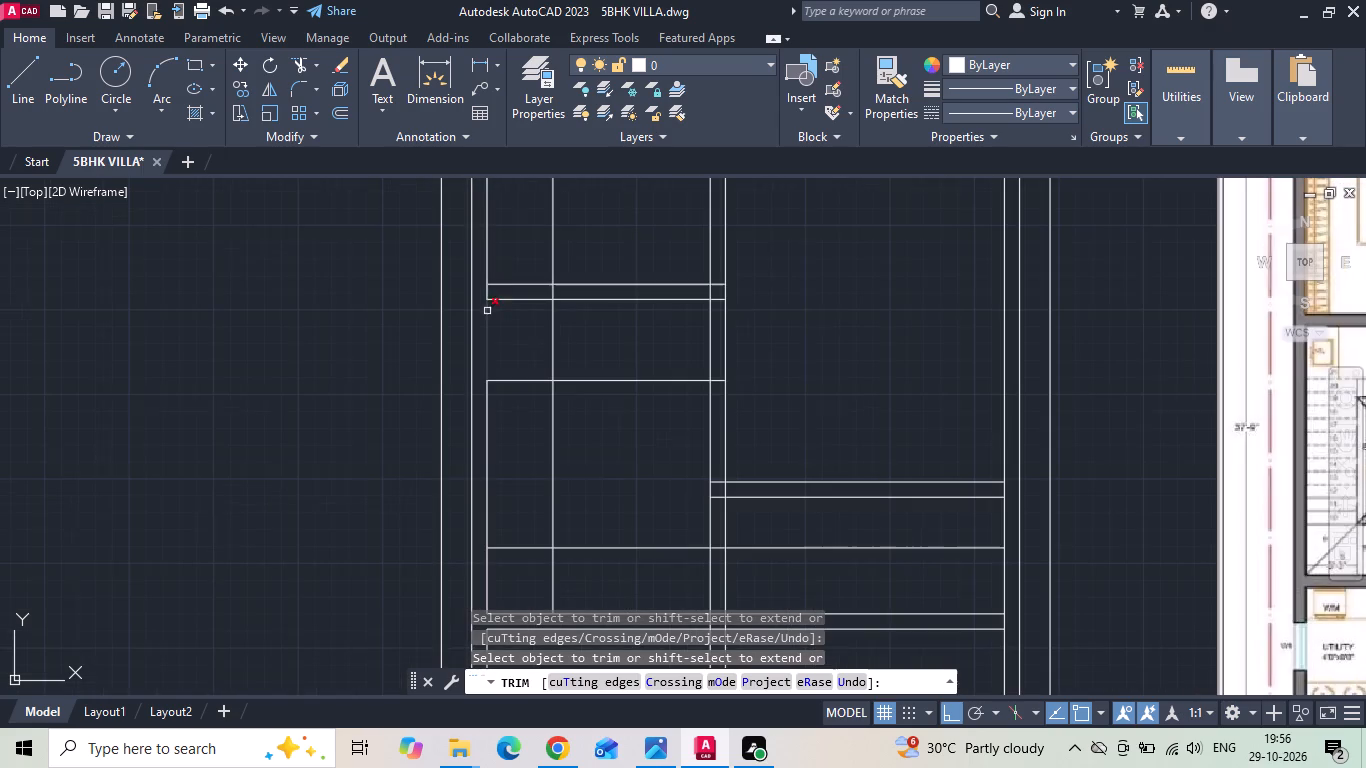
left_click(487, 292)
key("Escape")
Examine the staircase and double-height dining layout in the reference ground floor plan.
scroll(591, 319, "down", 1)
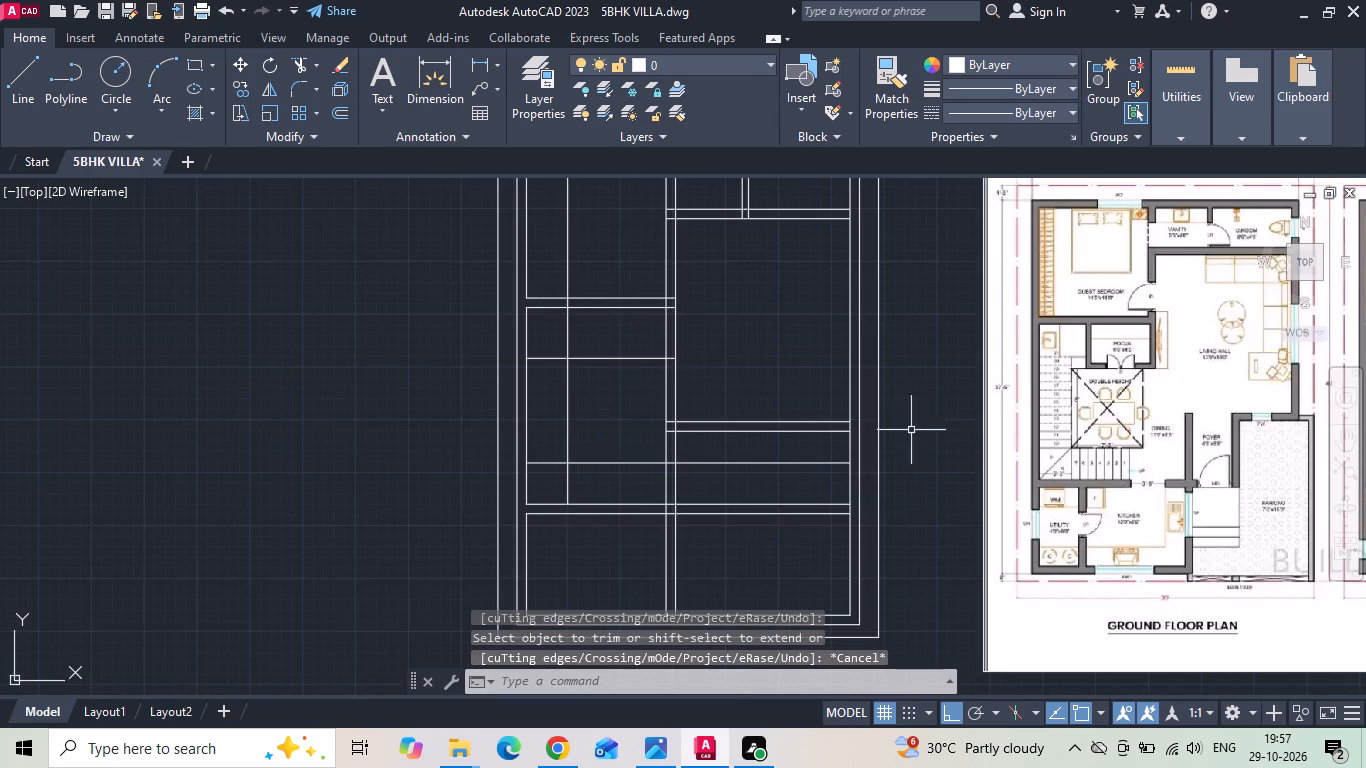
scroll(1115, 436, "up", 2)
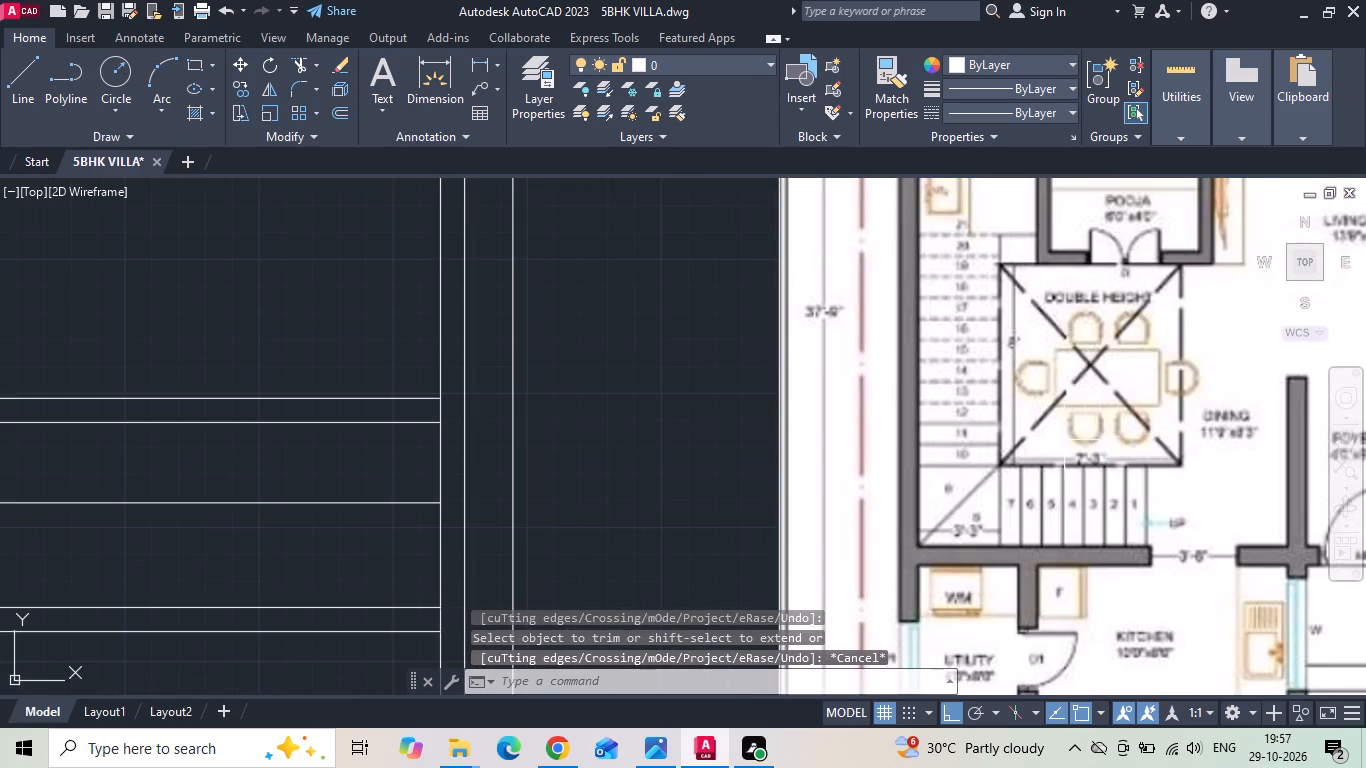
middle_click_drag(1048, 447, 1033, 530)
middle_click_drag(977, 596, 964, 531)
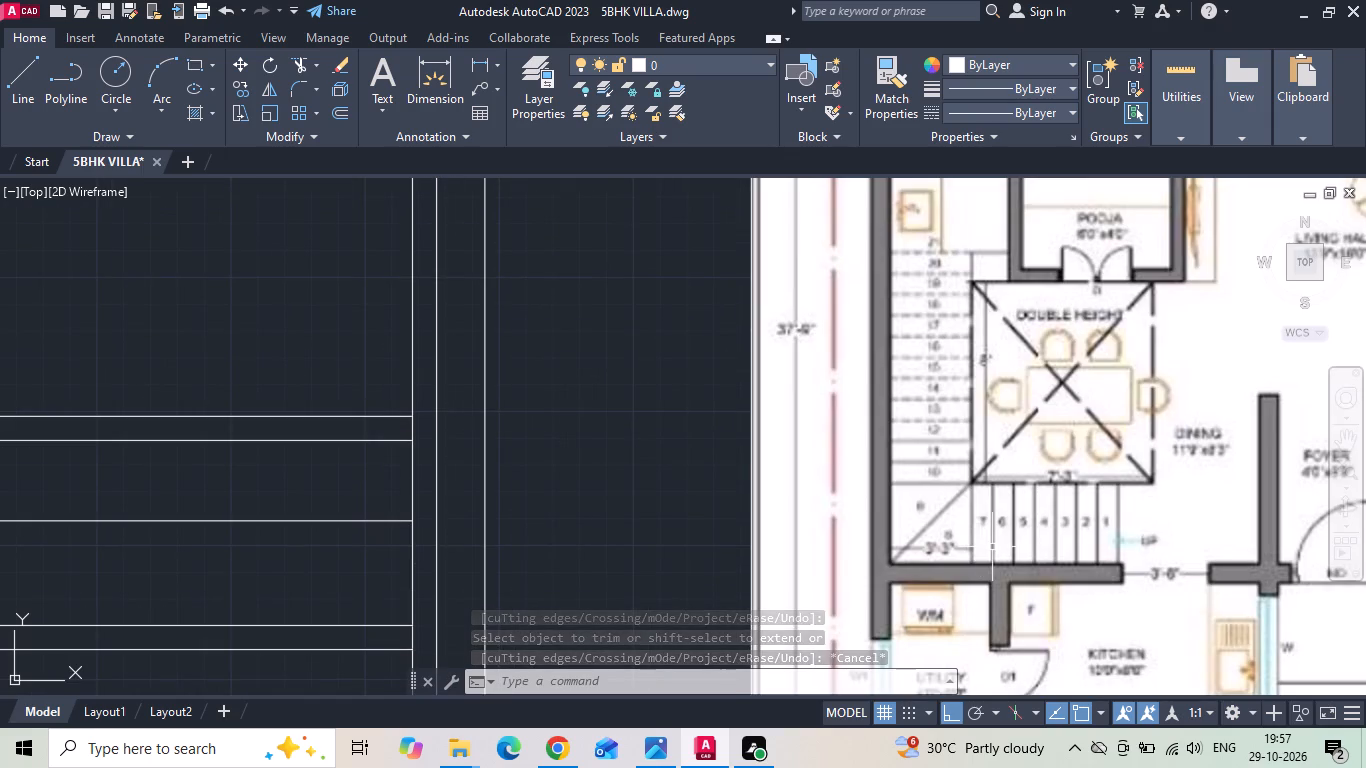
middle_click_drag(943, 476, 941, 493)
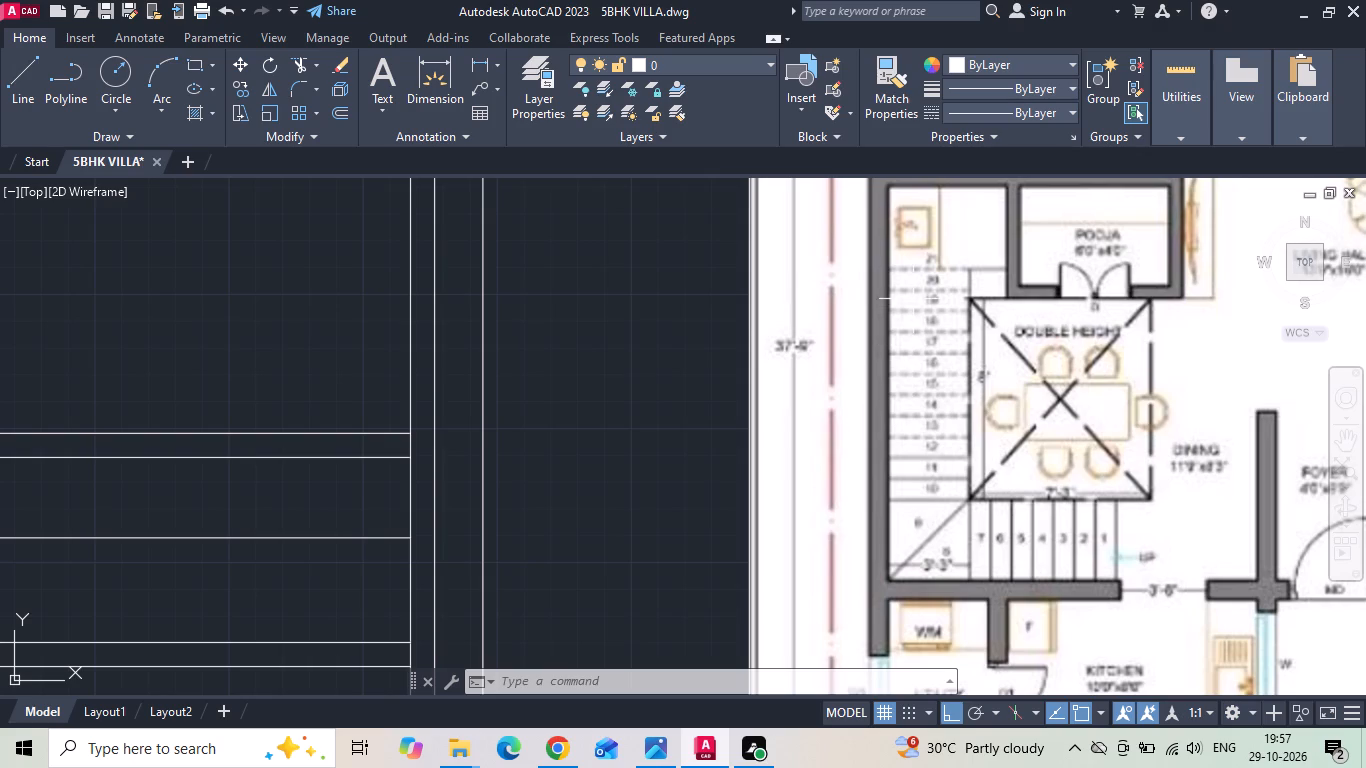
scroll(1127, 304, "down", 2)
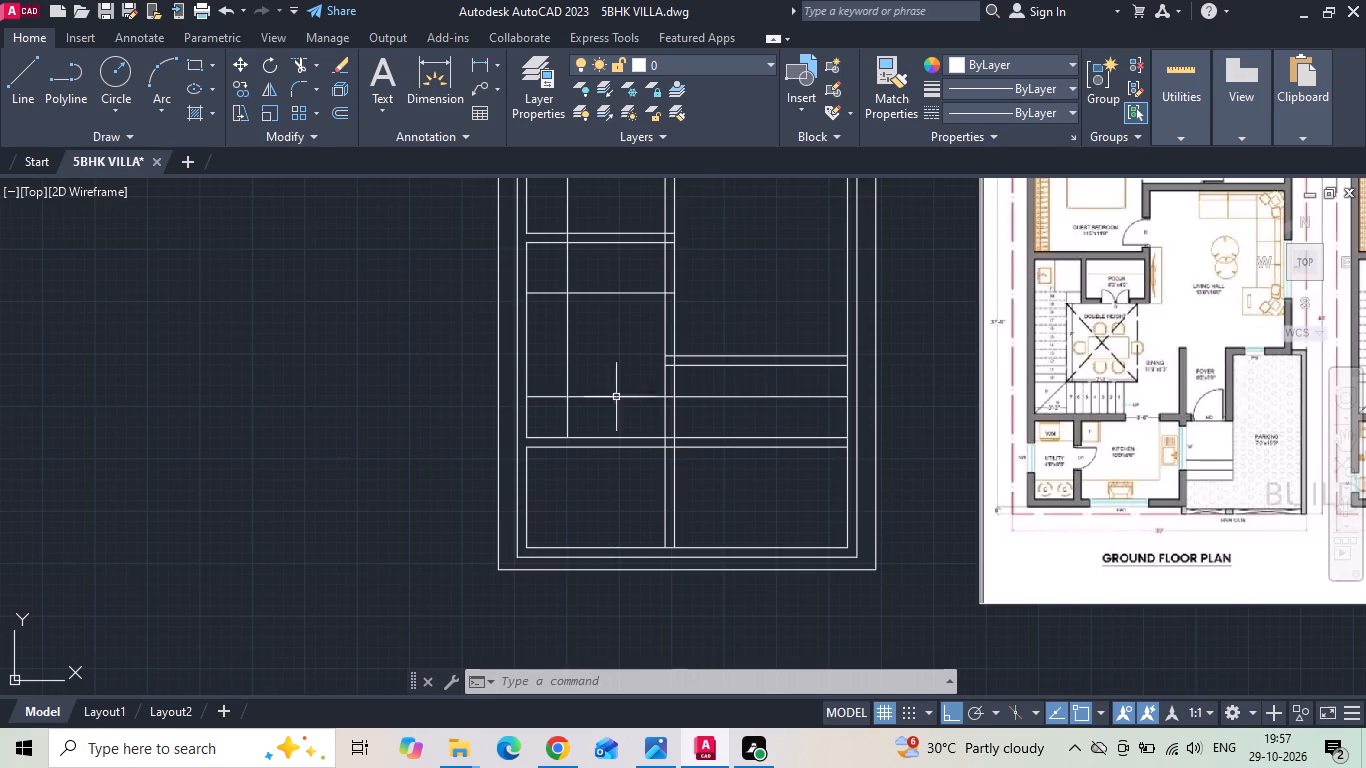
middle_click_drag(547, 388, 563, 468)
scroll(600, 459, "up", 1)
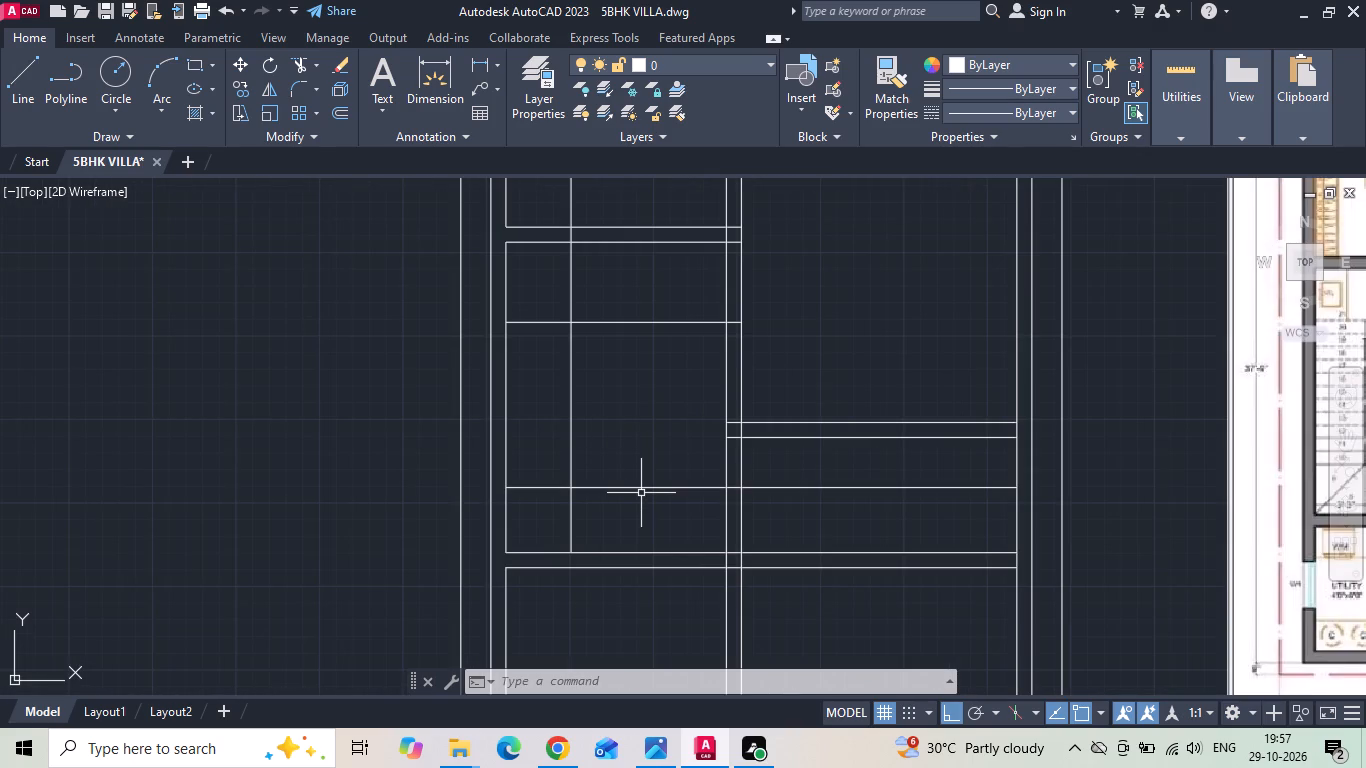
Trim the horizontal stair line between the central vertical wall lines and erase its piece east of them.
key("t")
key("r")
key("space")
left_click(734, 486)
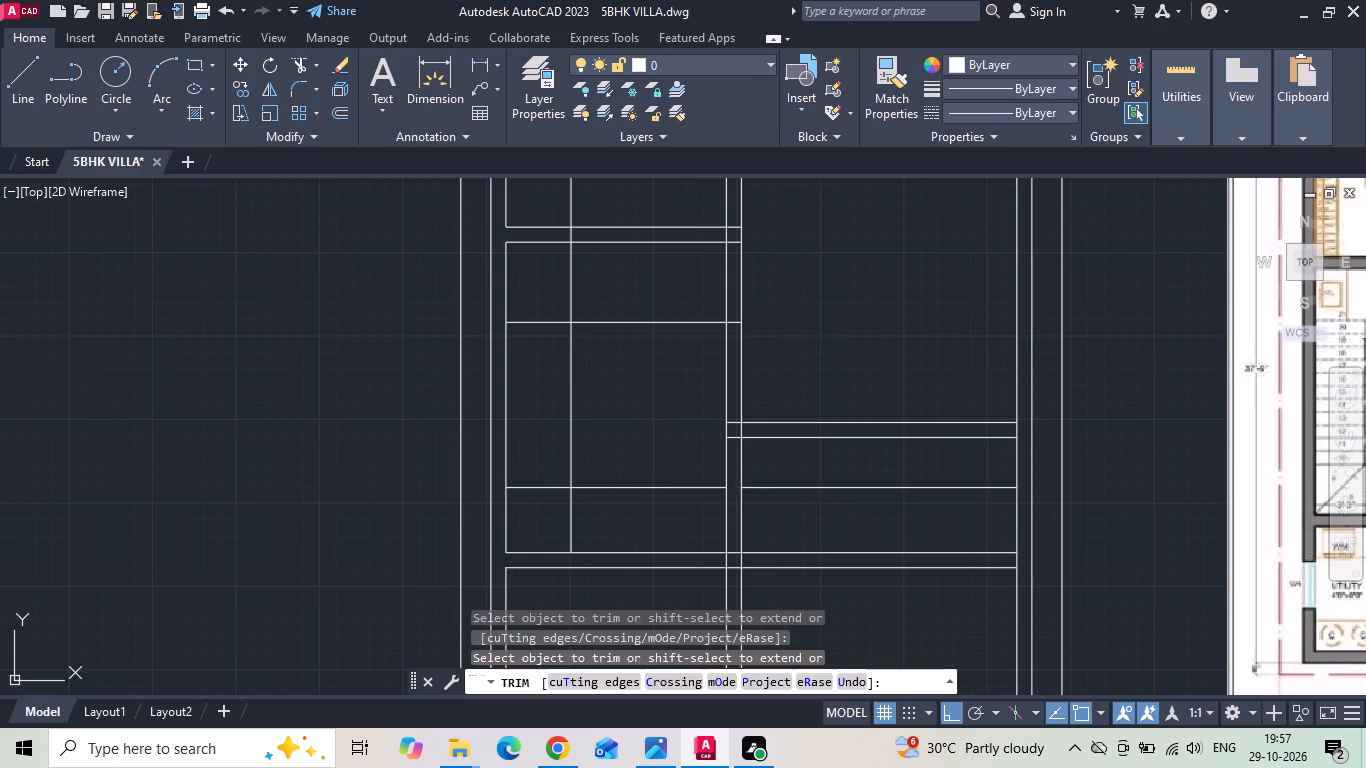
key("Escape")
left_click(848, 494)
left_click(844, 481)
key("Delete")
Copy the remaining horizontal stair line upward for the treads at 10" increments through 90", plus copies at 10", 110" and 120".
left_click(722, 509)
left_click(701, 484)
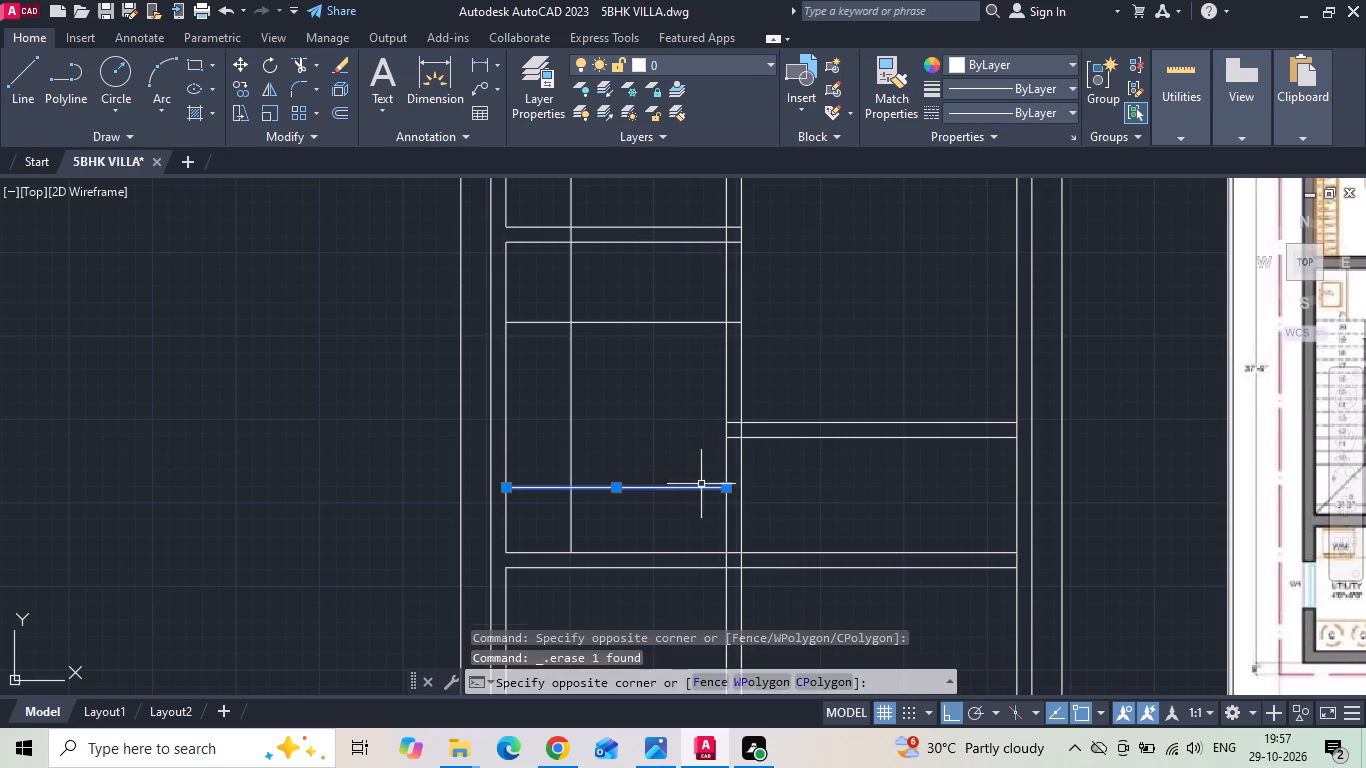
right_click(700, 479)
left_click(737, 384)
left_click(782, 493)
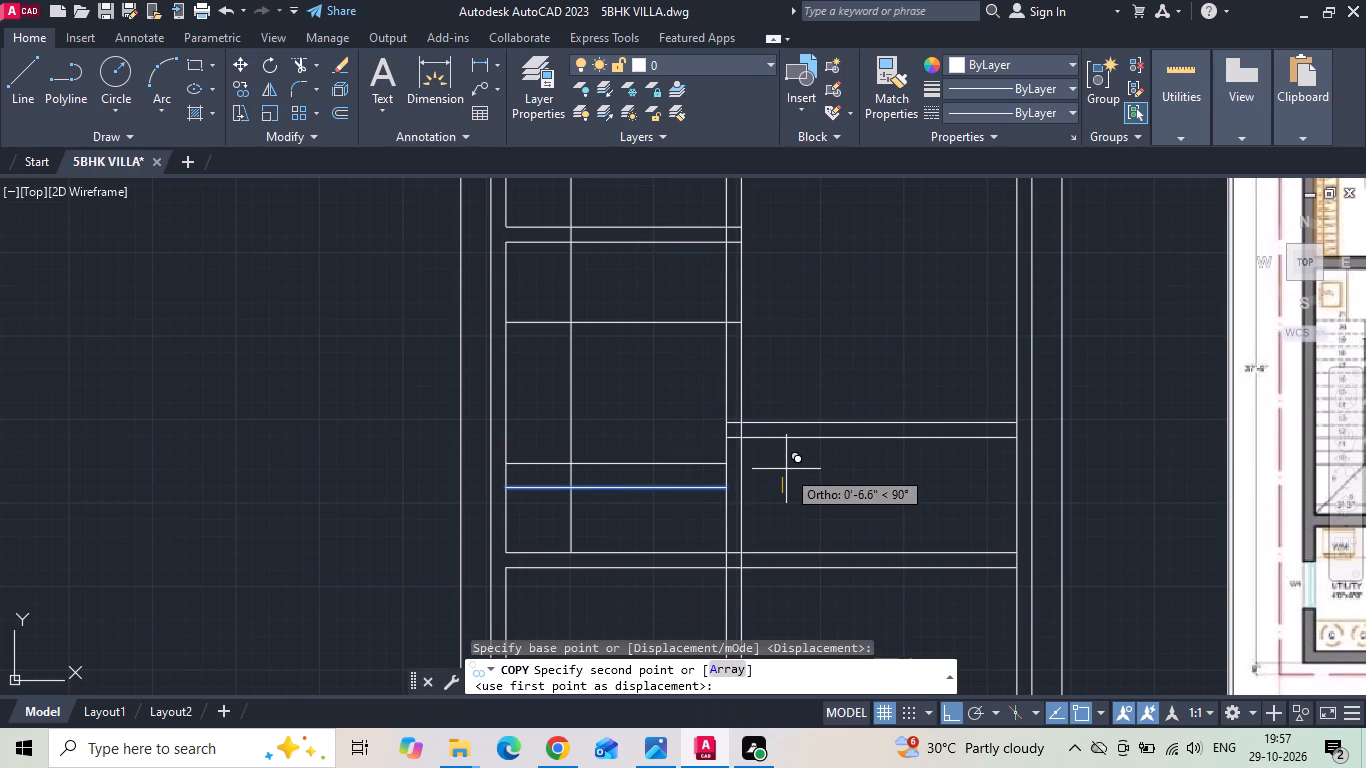
type("10")
key("Return")
type("20")
key("Return")
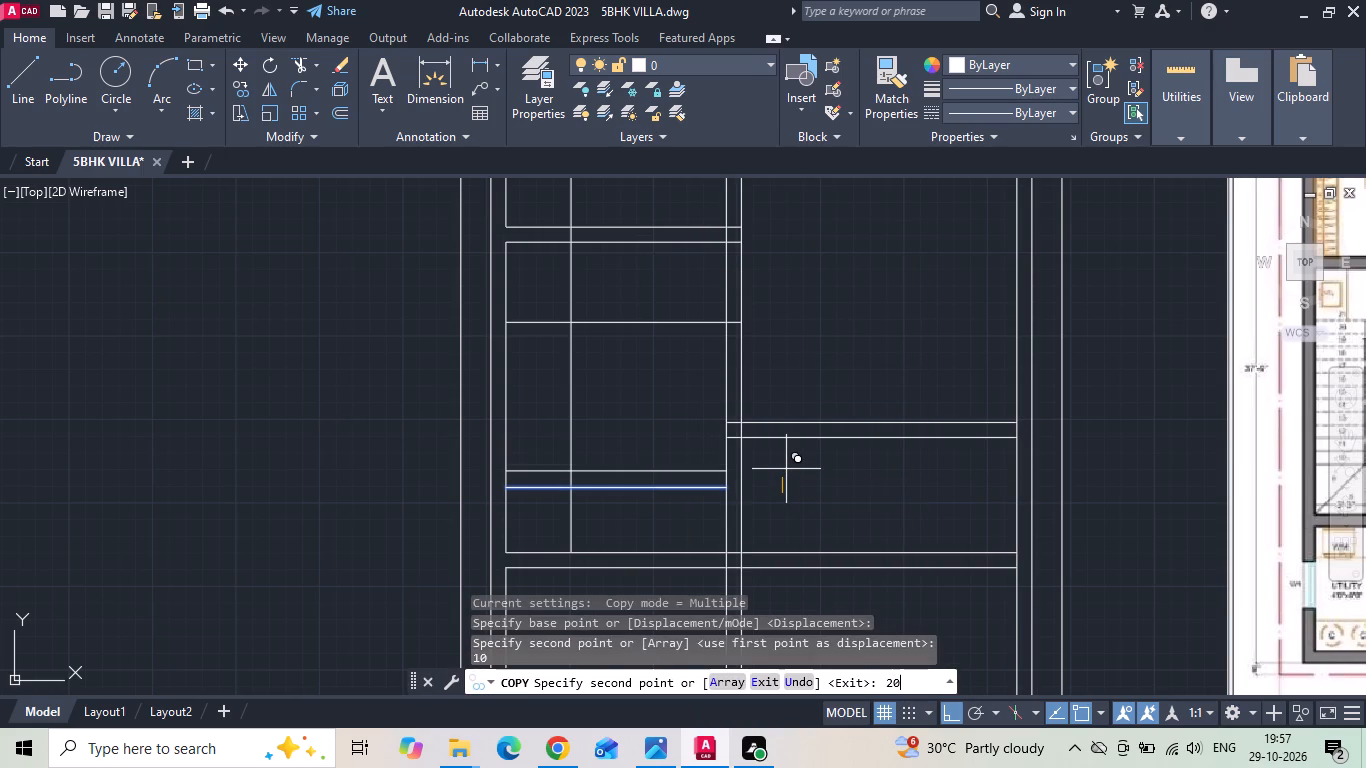
type("30")
key("Return")
type("40")
key("Return")
type("50")
key("Return")
type("60")
key("Return")
type("70")
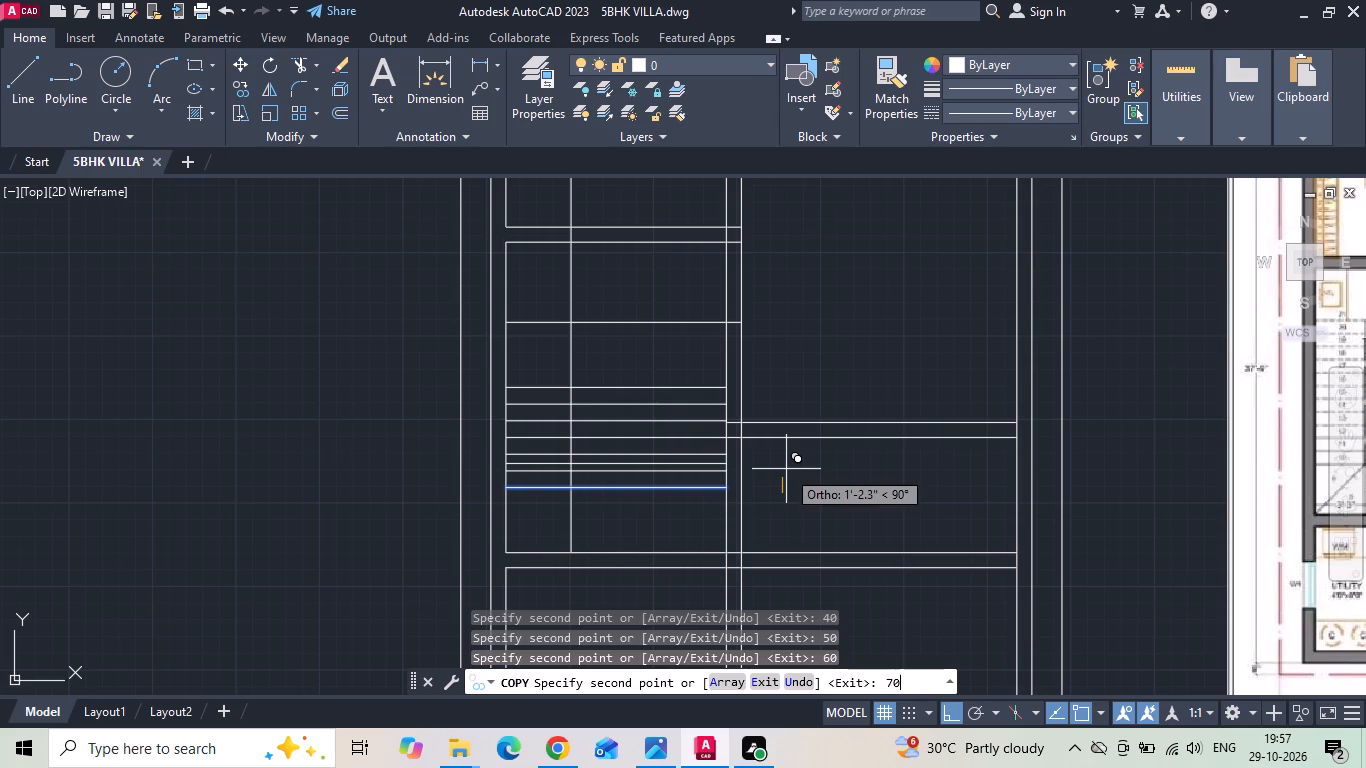
key("Return")
type("80")
key("Return")
type("90")
key("Return")
type("10")
key("Return")
type("110")
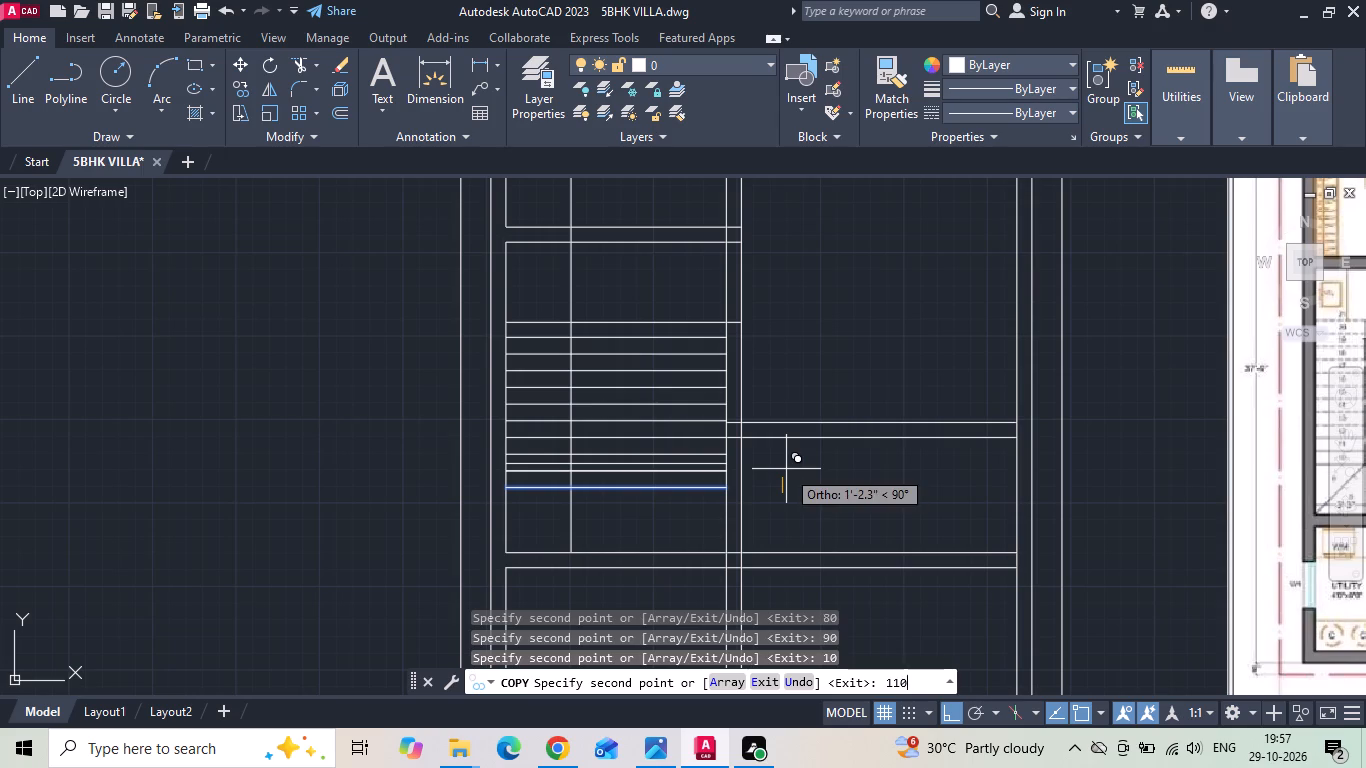
key("Return")
type("120")
key("Return")
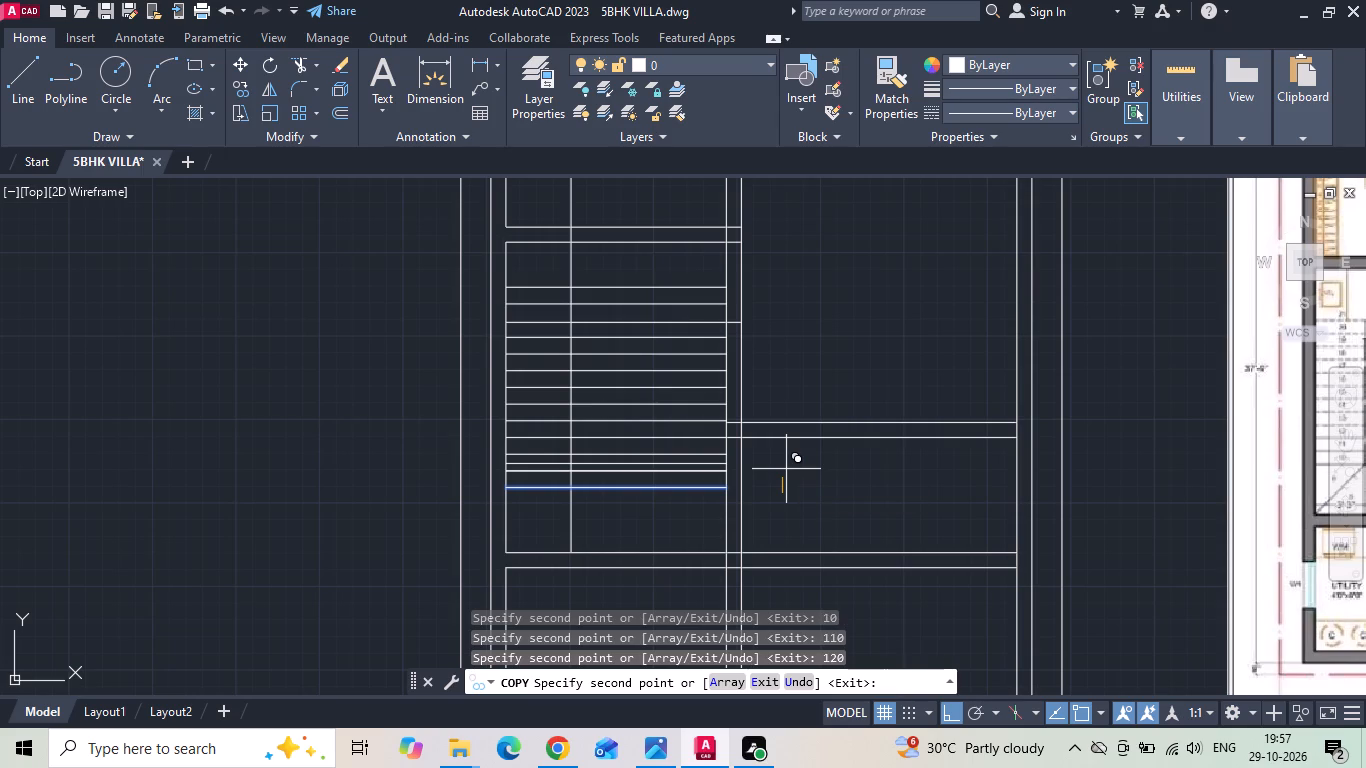
key("Escape")
Copy the vertical stair line eastward at 10" increments from 10" through 70" for the lower flight's treads.
scroll(457, 398, "down", 1)
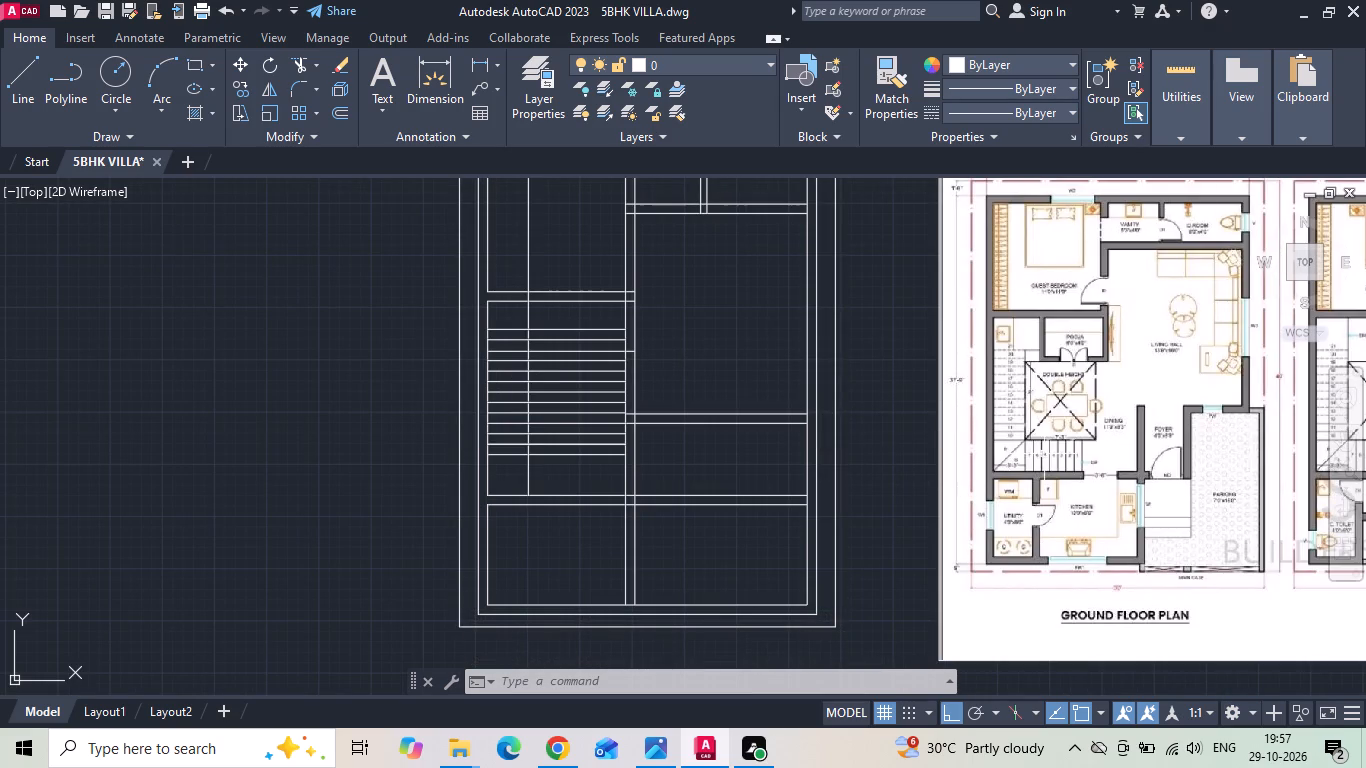
scroll(565, 473, "up", 1)
scroll(565, 473, "down", 1)
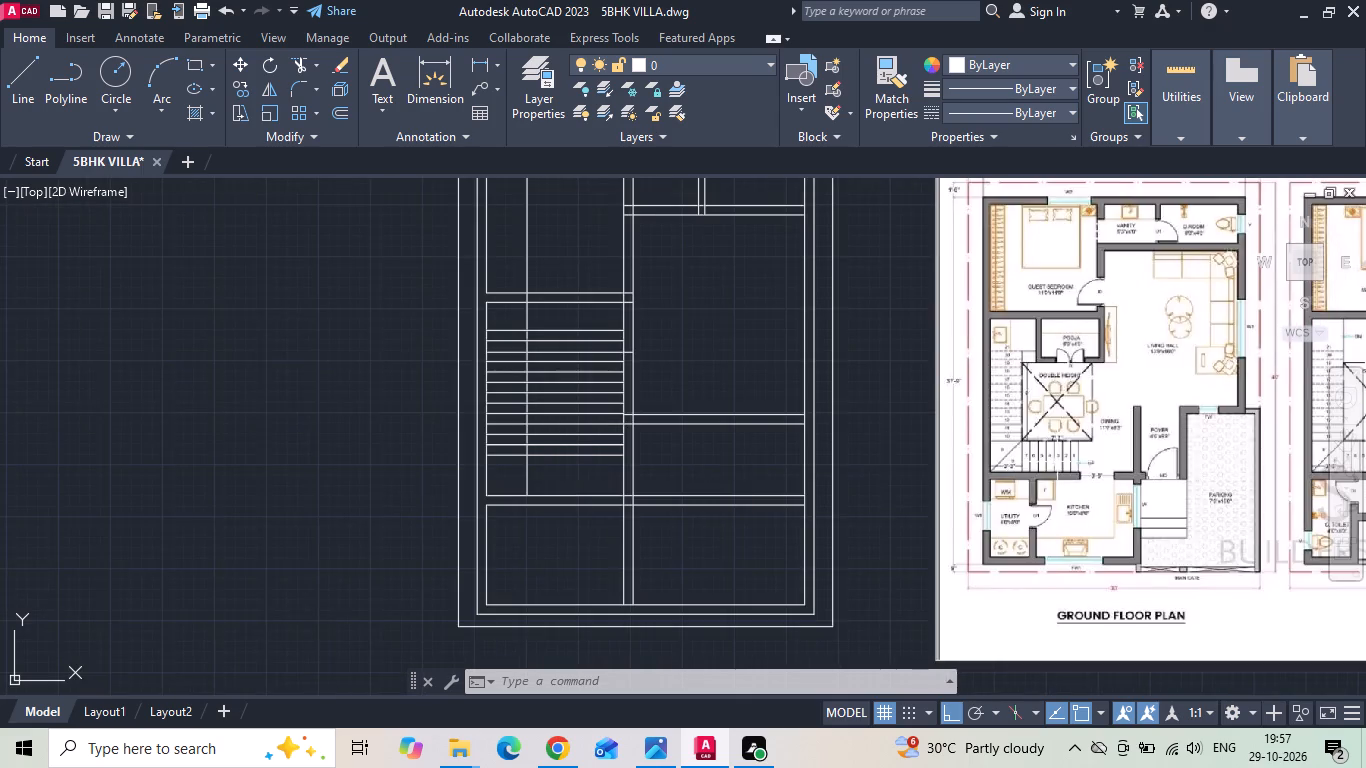
scroll(1087, 460, "up", 2)
scroll(1092, 467, "down", 1)
middle_click_drag(376, 488, 378, 488)
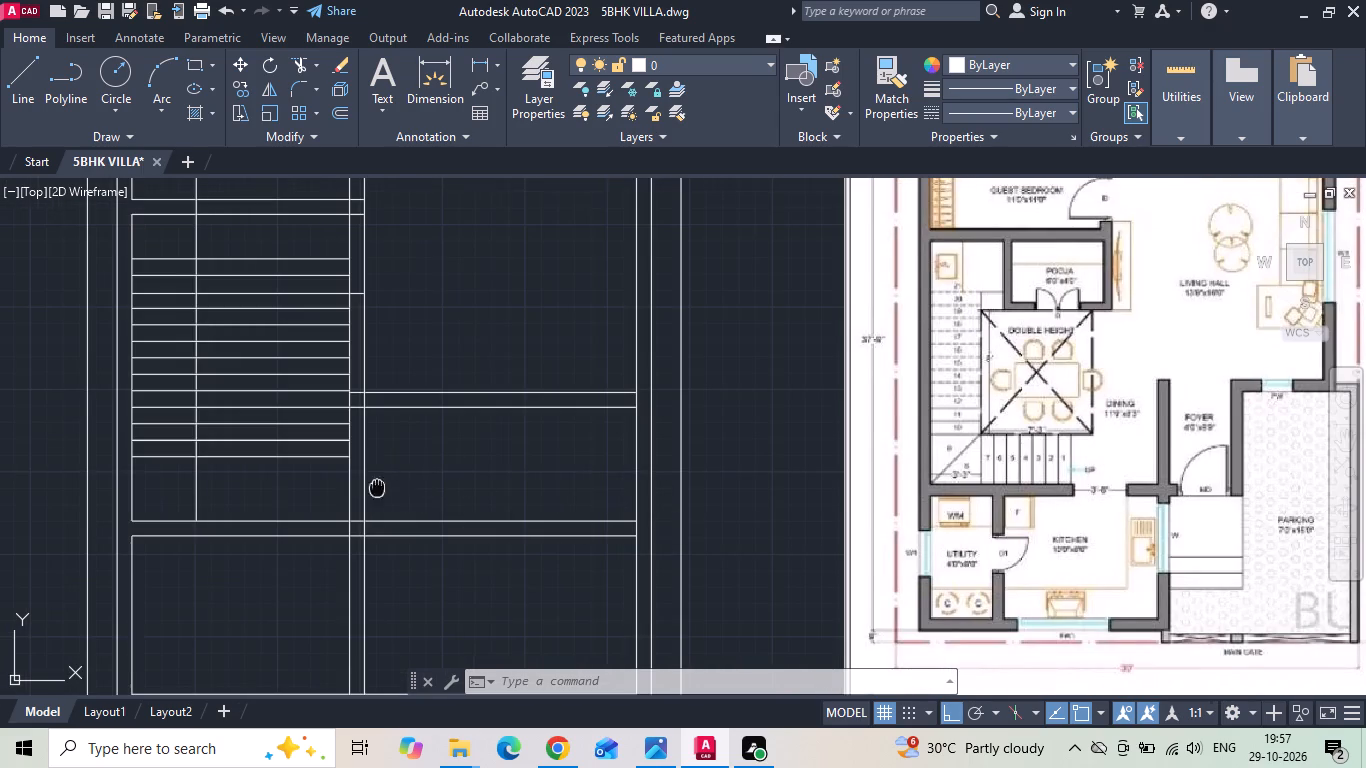
middle_click_drag(378, 488, 508, 488)
left_click(343, 489)
left_click(293, 484)
right_click(292, 484)
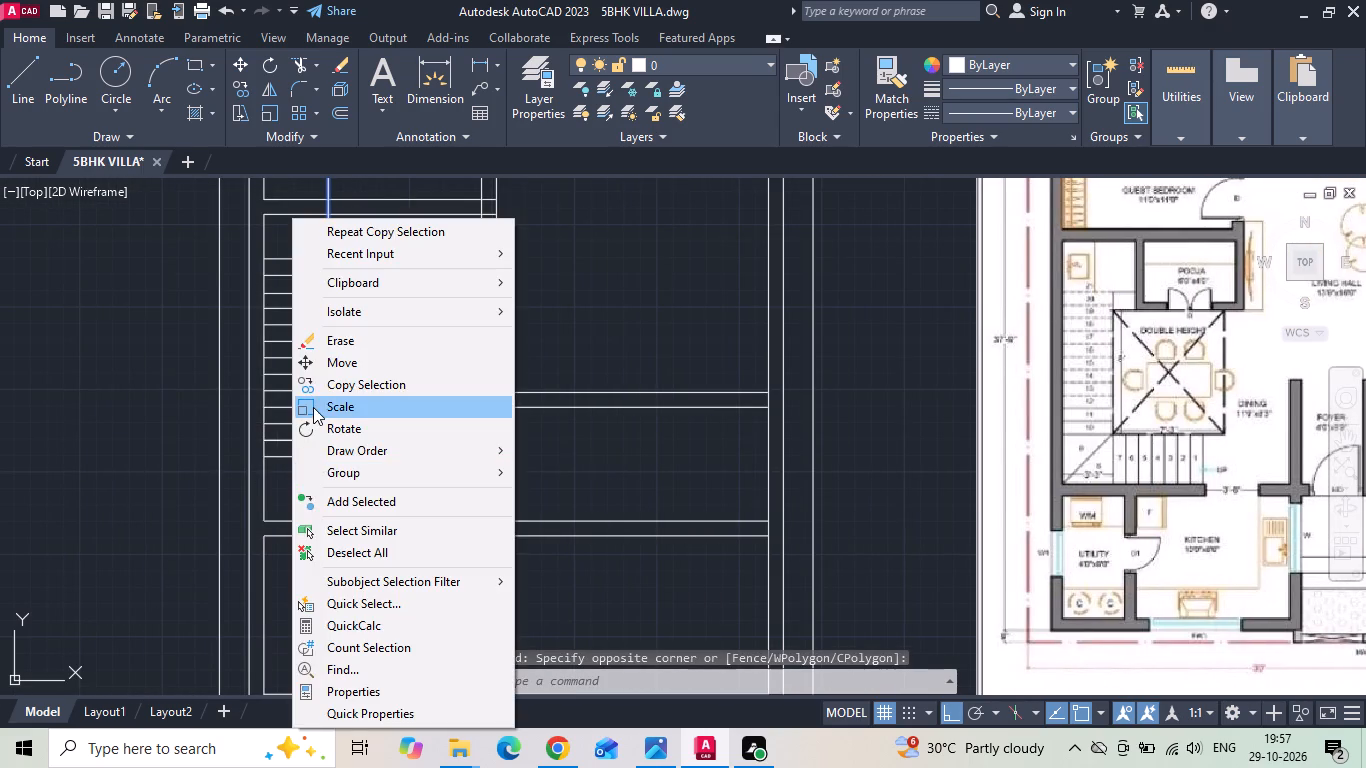
left_click(320, 393)
scroll(307, 459, "up", 1)
left_click_drag(406, 508, 415, 508)
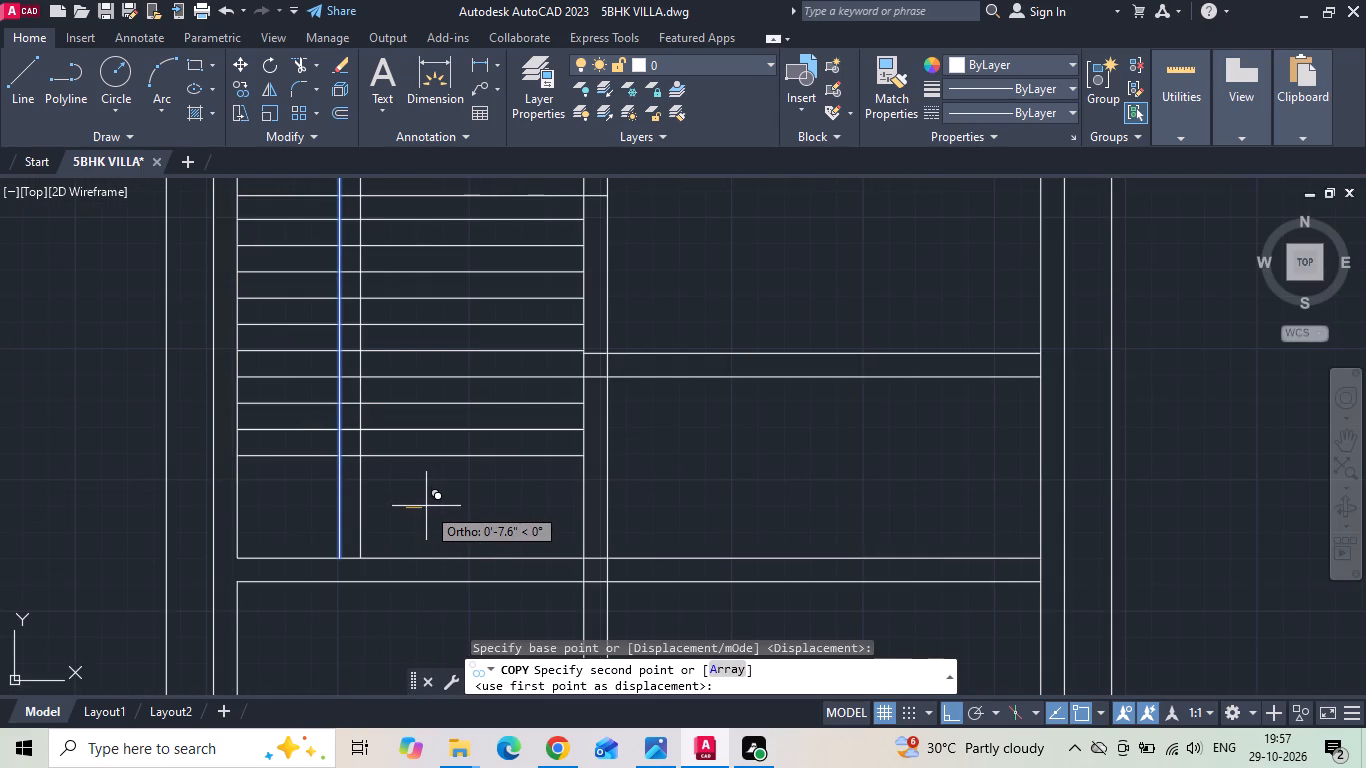
type("10")
key("Return")
type("20")
key("Return")
type("30")
key("Return")
type("40")
key("Return")
type("50")
key("Return")
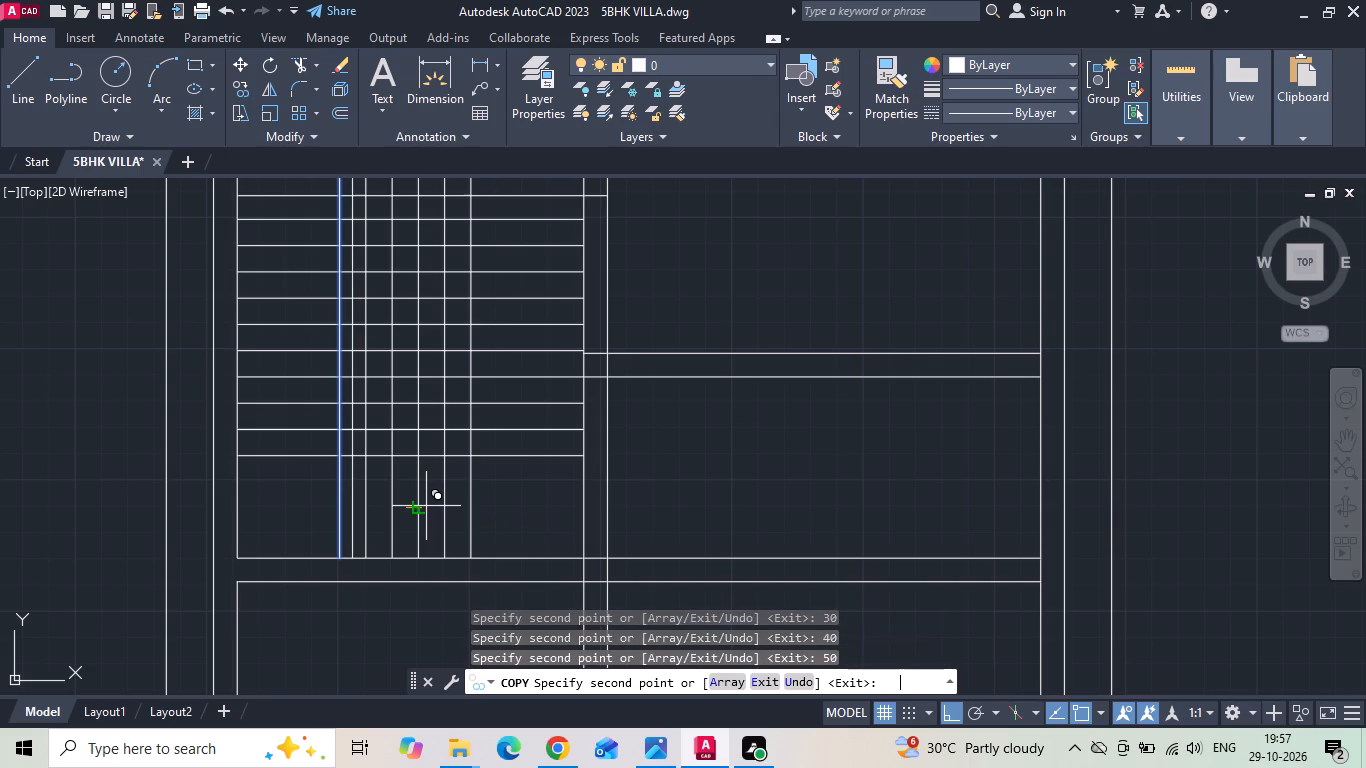
type("60")
key("Return")
type("70")
key("Return")
key("Escape")
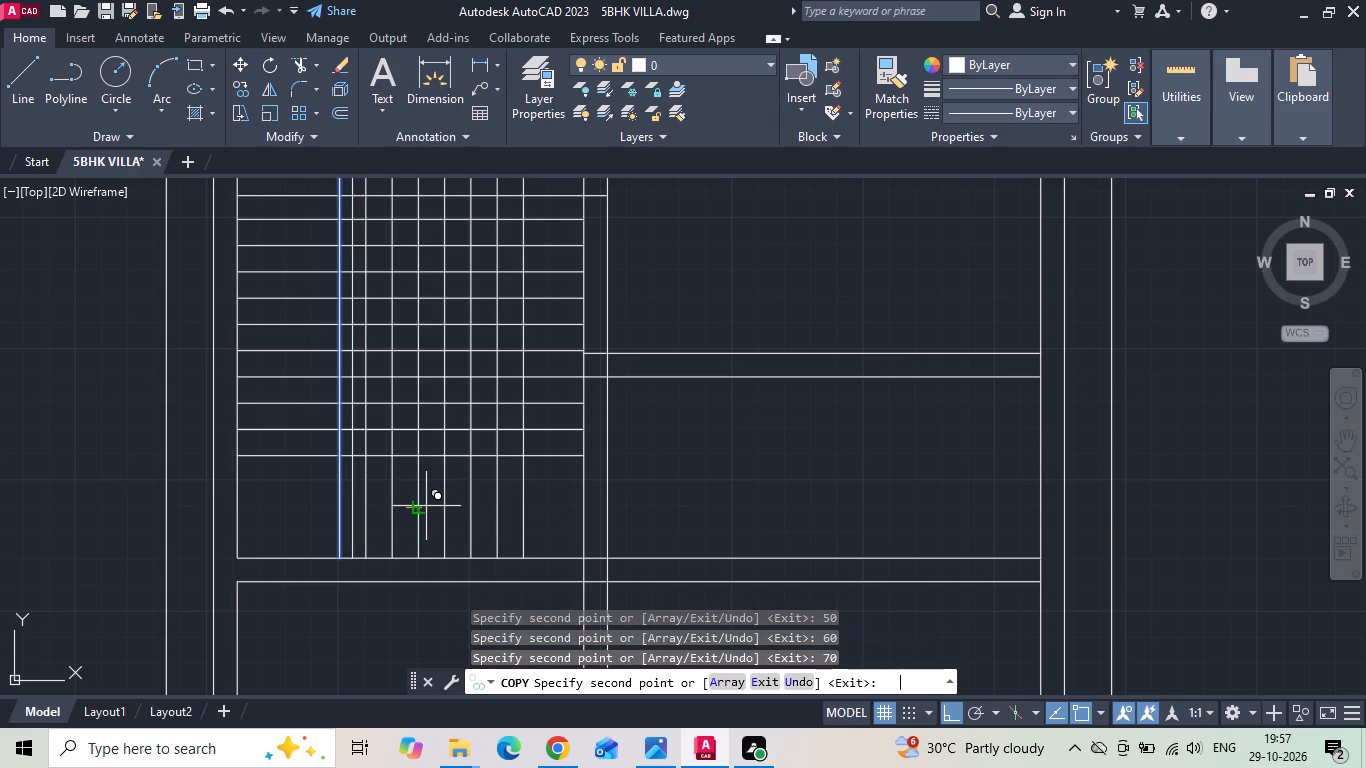
Trim the vertical copies between the two lowest horizontal tread lines and the lowest tread line's end east of the last copy.
type("TR")
key("space")
key("space")
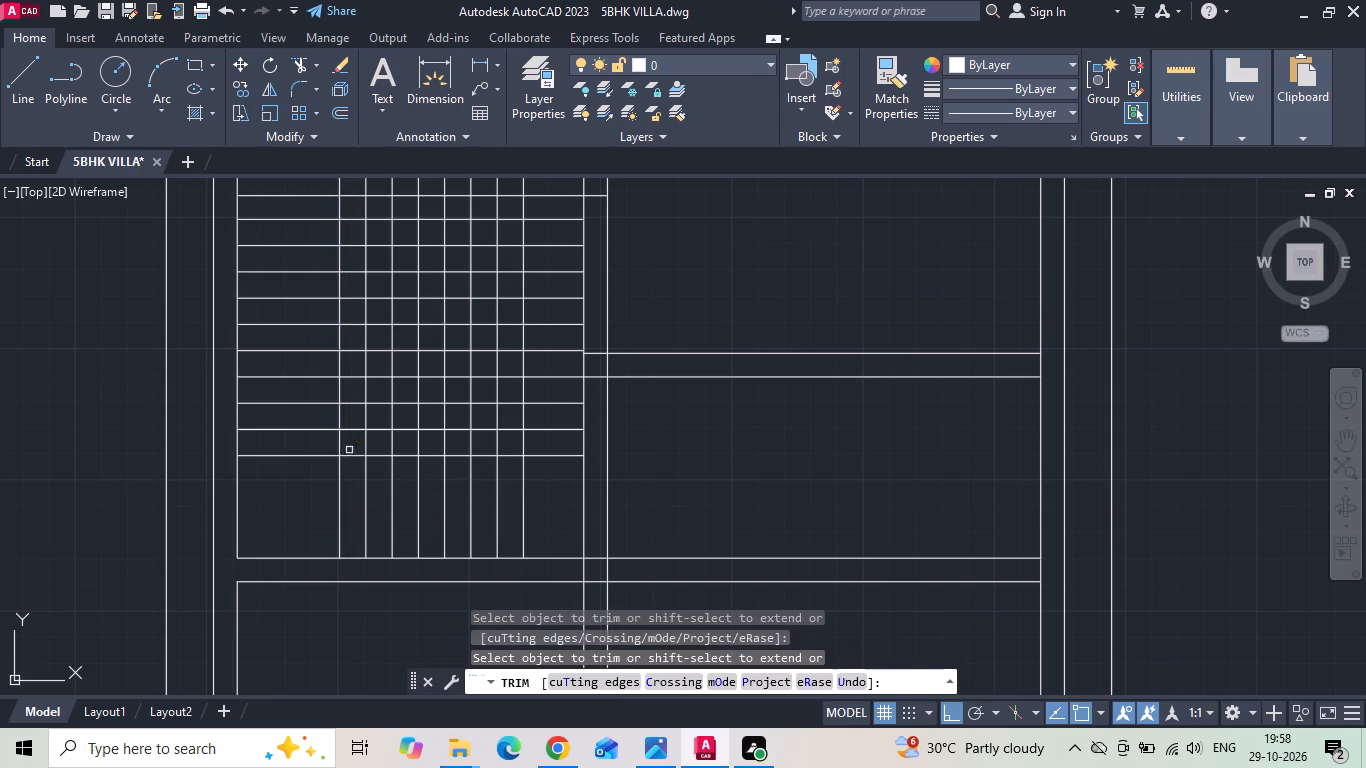
scroll(360, 450, "down", 2)
scroll(348, 455, "up", 1)
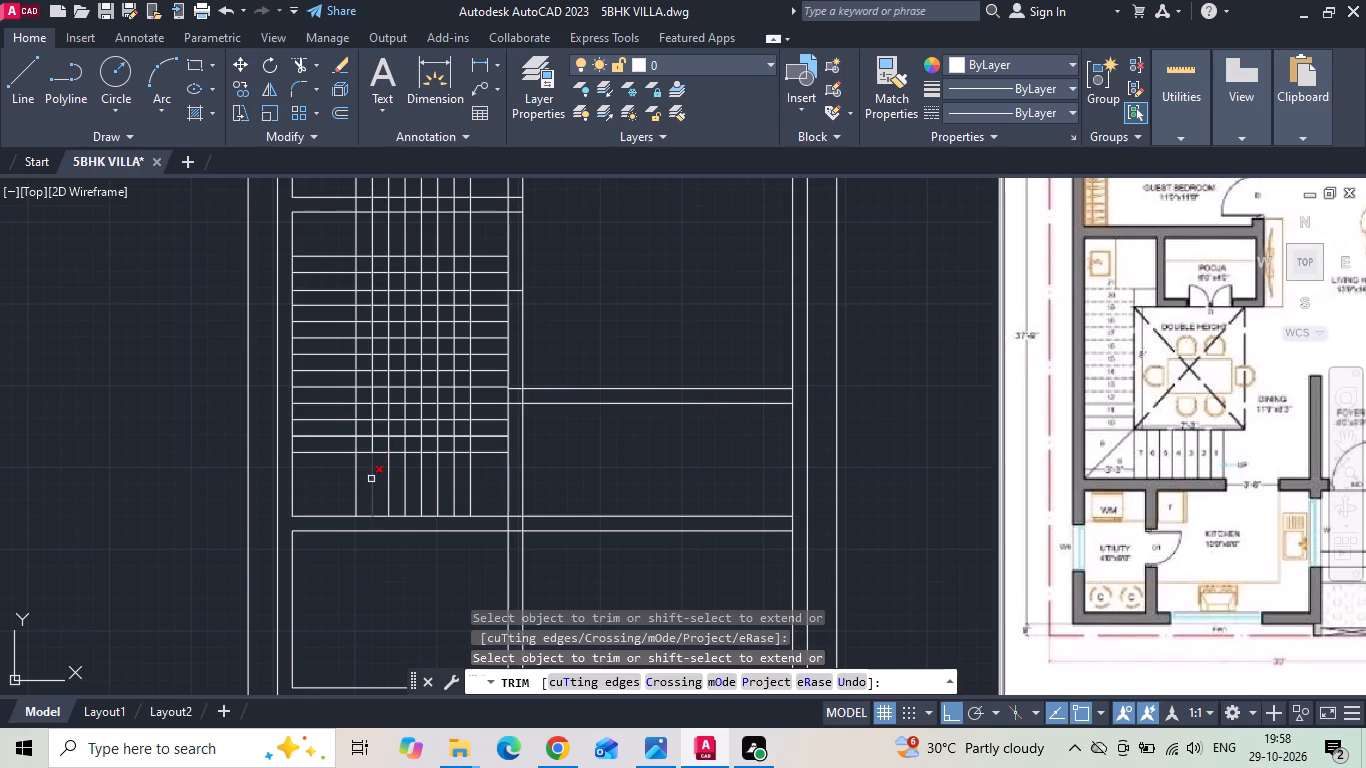
scroll(363, 447, "up", 1)
left_click(363, 444)
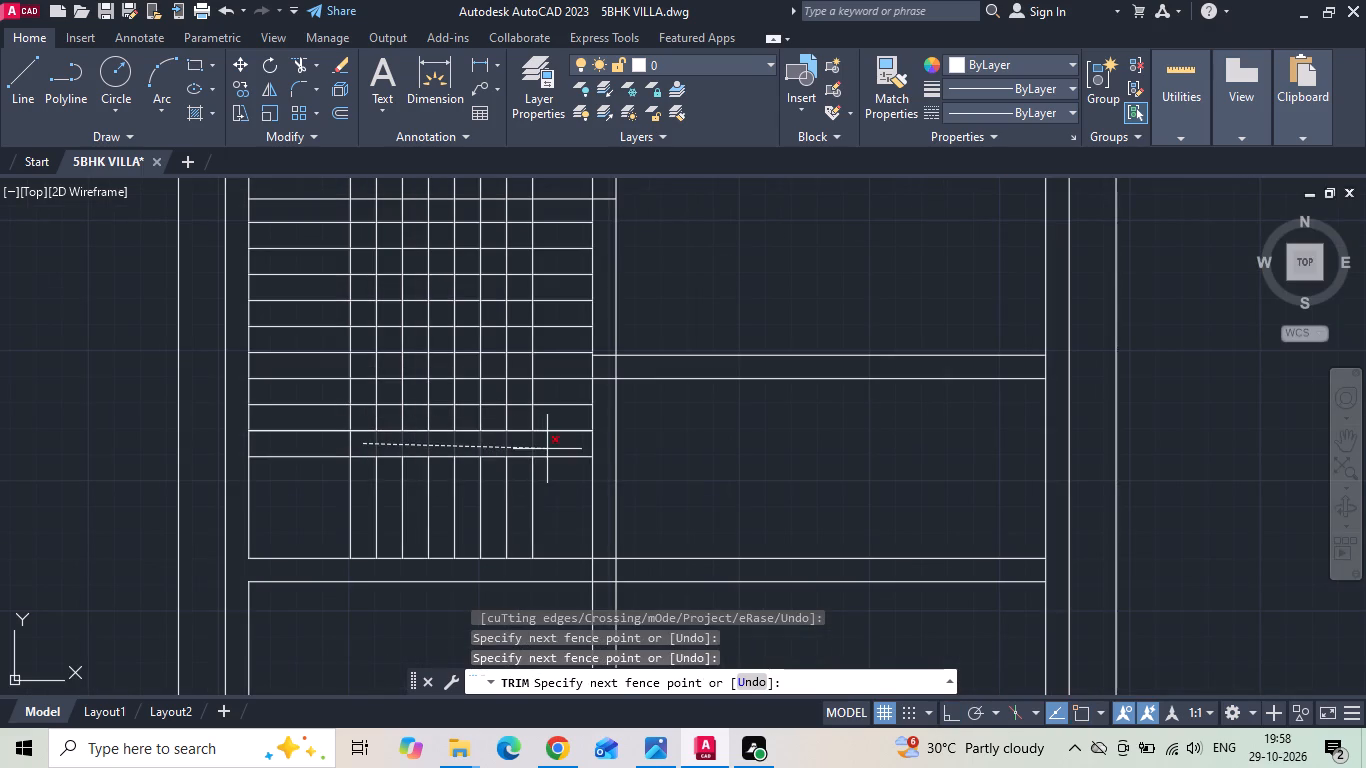
left_click(547, 449)
left_click(550, 456)
middle_click_drag(550, 457, 549, 476)
Trim around the overlapping stair grid: treads east of the last vertical copy, vertical lines along its top edge, and treads just east of the stair line.
scroll(549, 483, "down", 1)
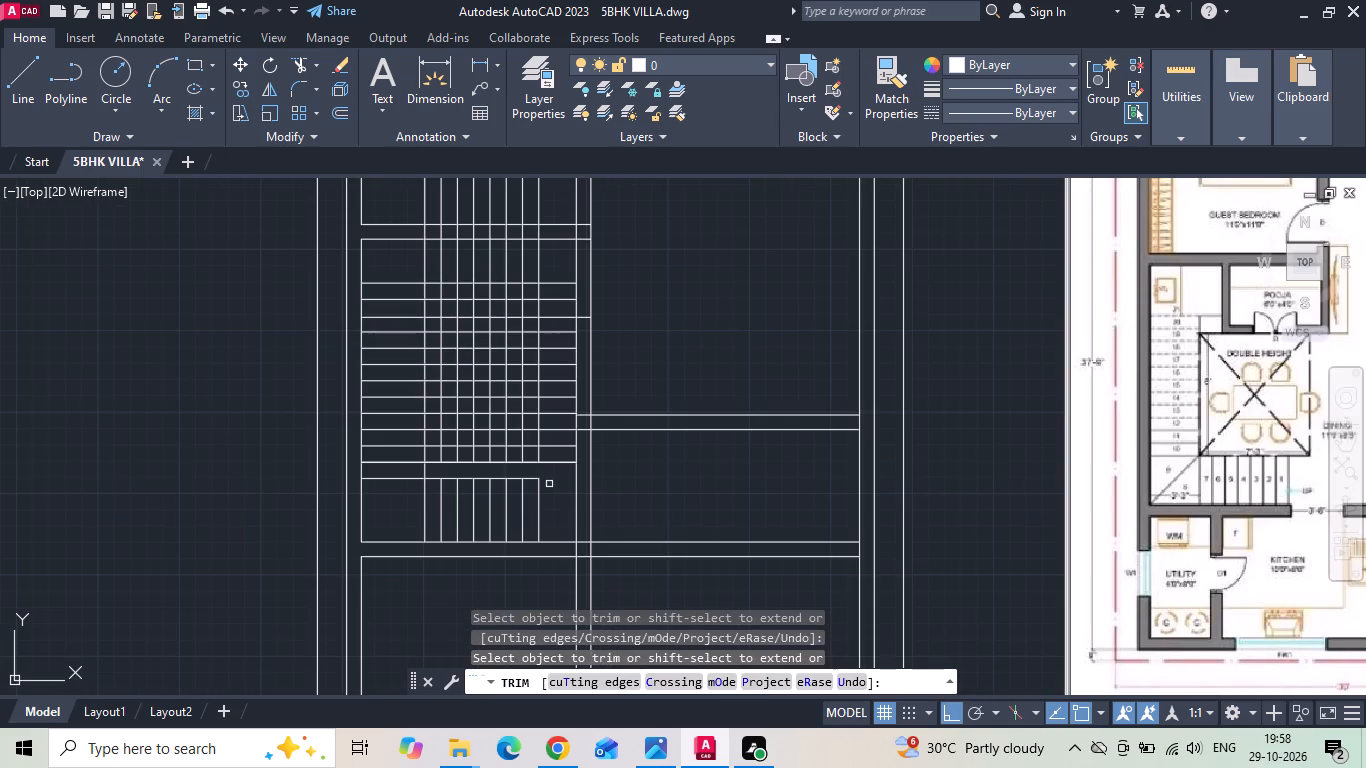
left_click(549, 326)
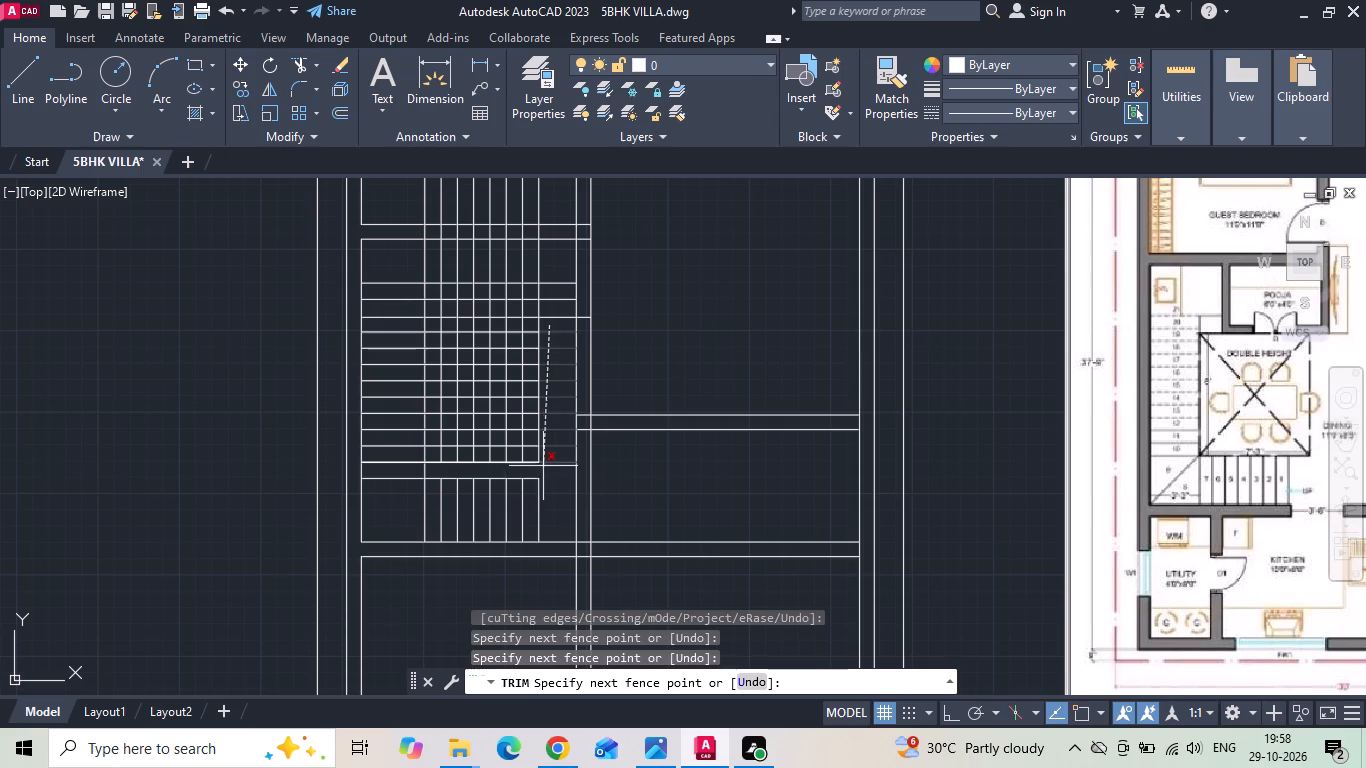
left_click(545, 468)
left_click(548, 323)
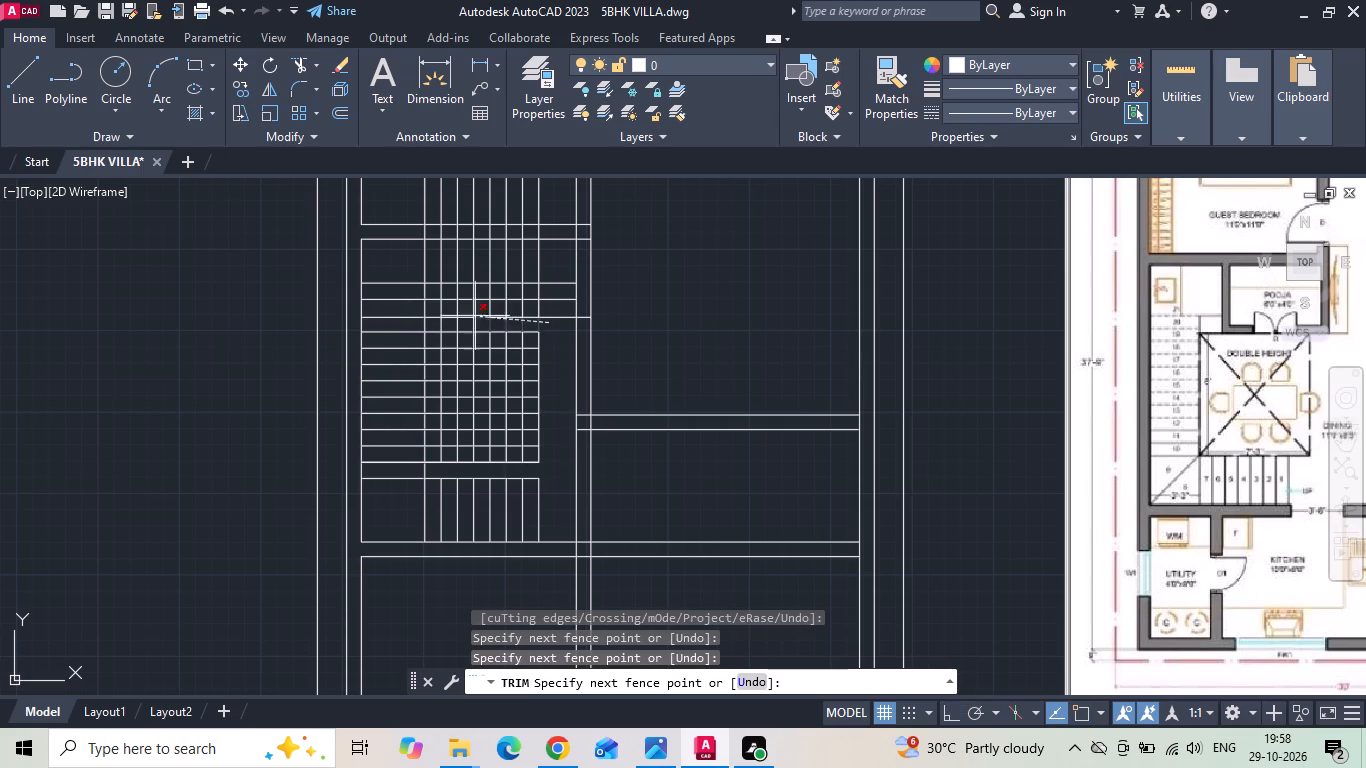
left_click(426, 327)
left_click_drag(427, 326, 428, 337)
key("ctrl+z")
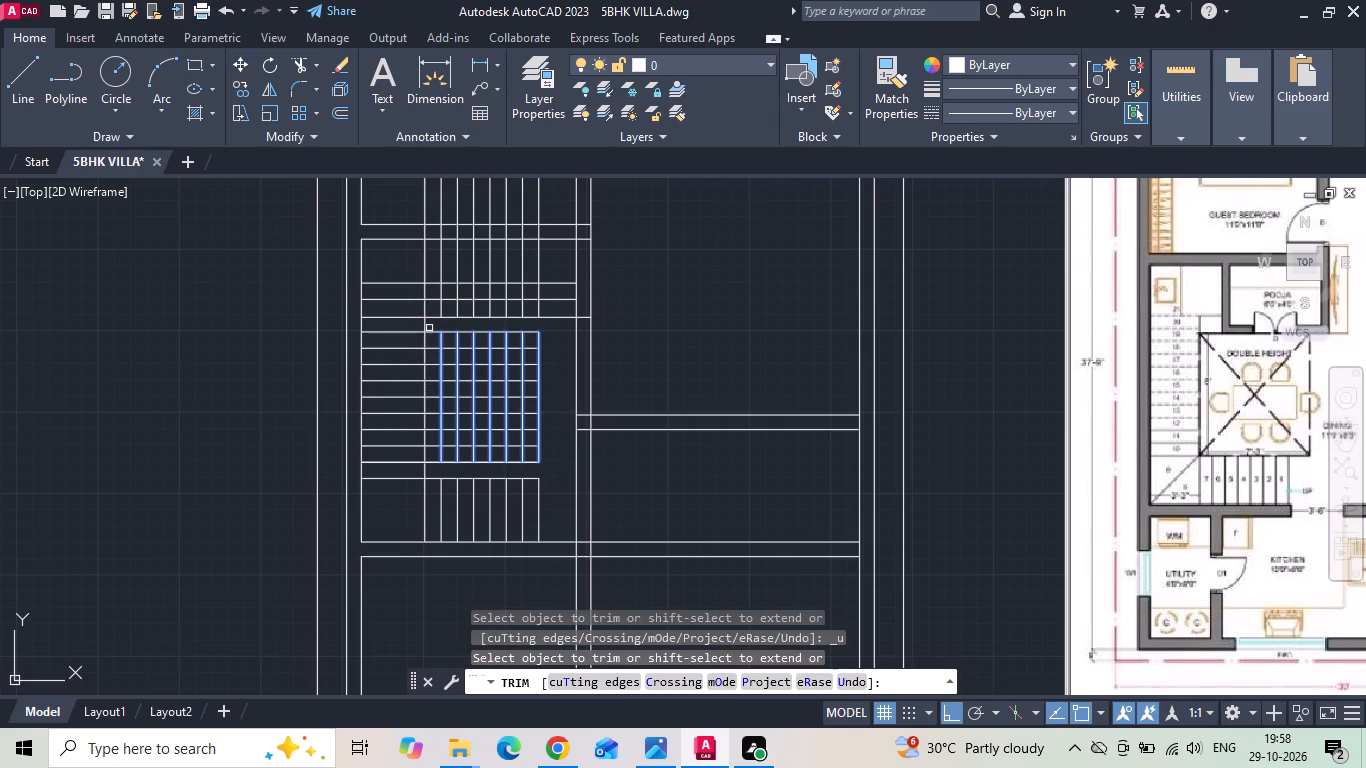
left_click_drag(429, 324, 430, 334)
left_click(430, 474)
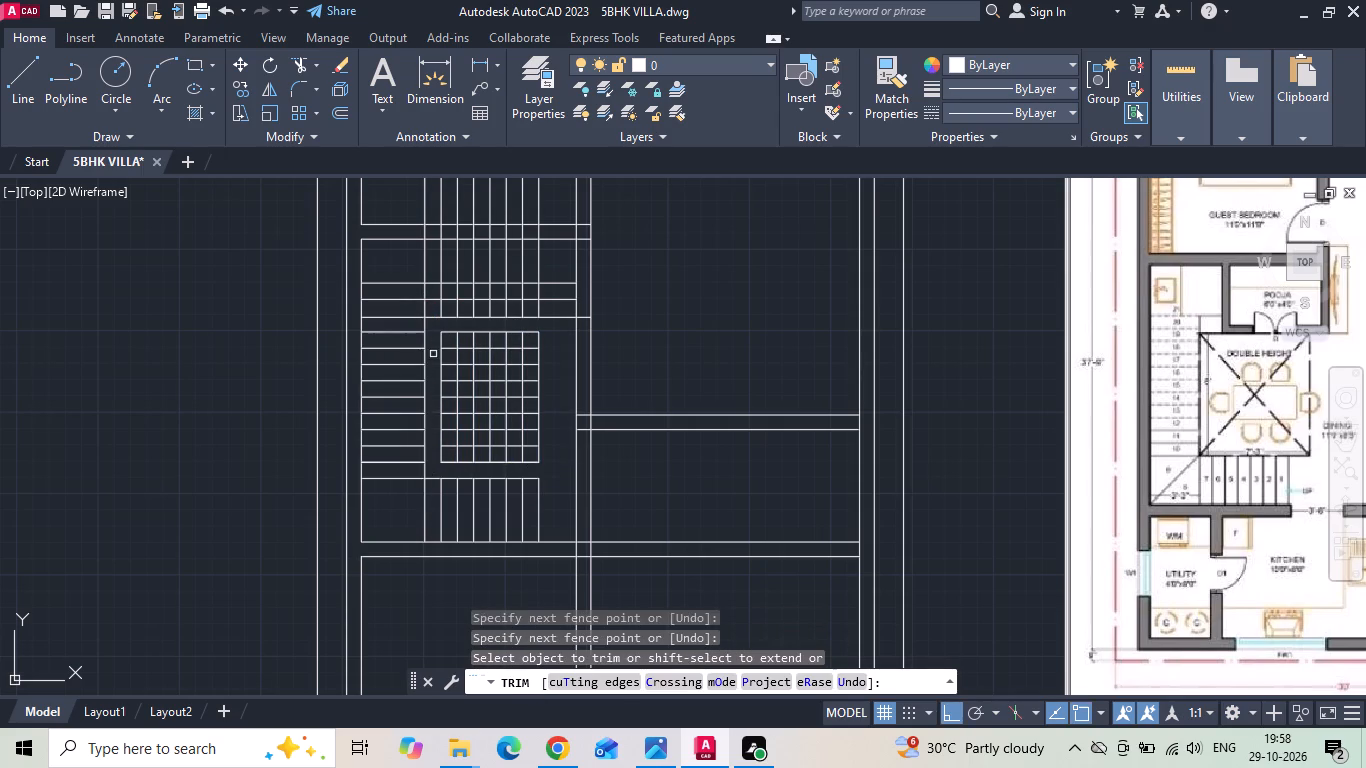
Trim away the two uppermost treads east of the stair line and the vertical copies crossing them, up to the guest bedroom wall.
middle_click_drag(433, 356, 437, 430)
scroll(444, 344, "up", 1)
left_click_drag(430, 378, 431, 389)
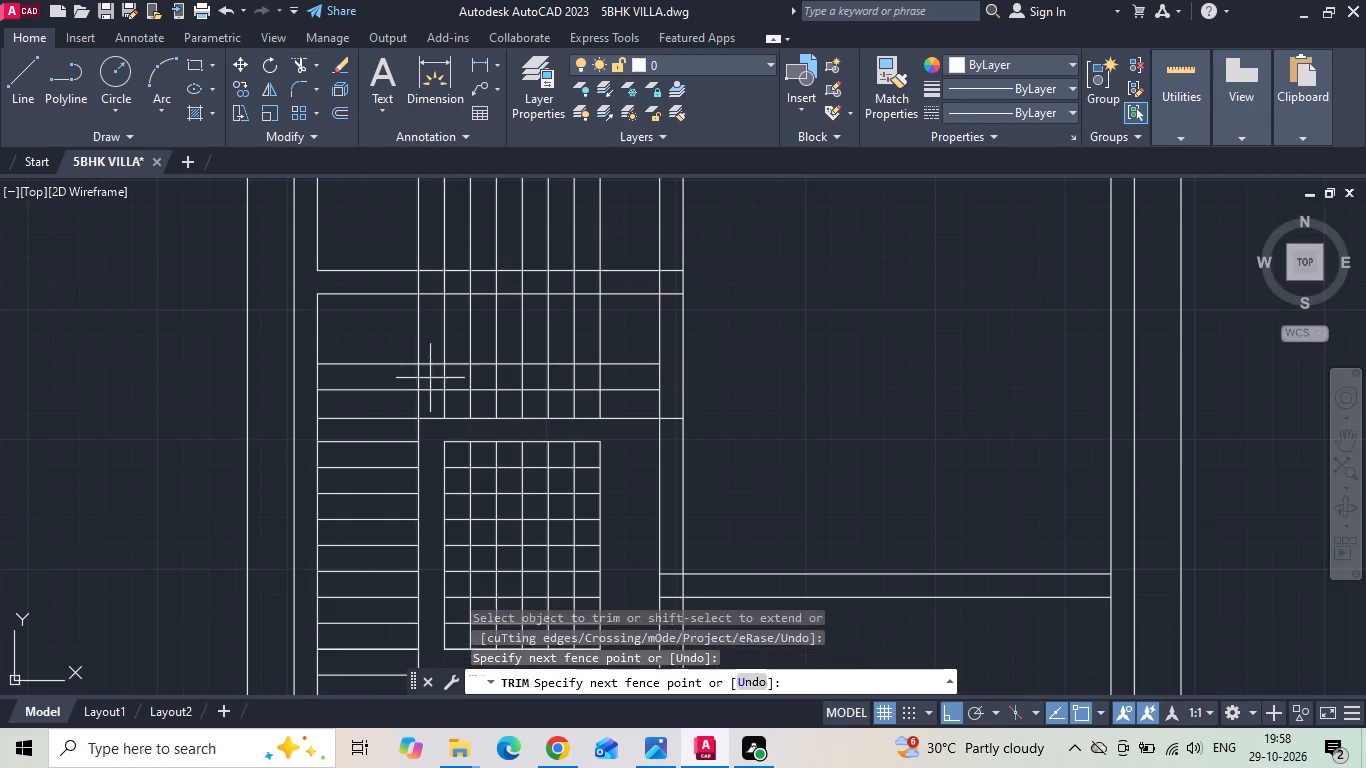
left_click_drag(431, 389, 431, 394)
left_click(431, 398)
left_click(431, 369)
left_click(431, 351)
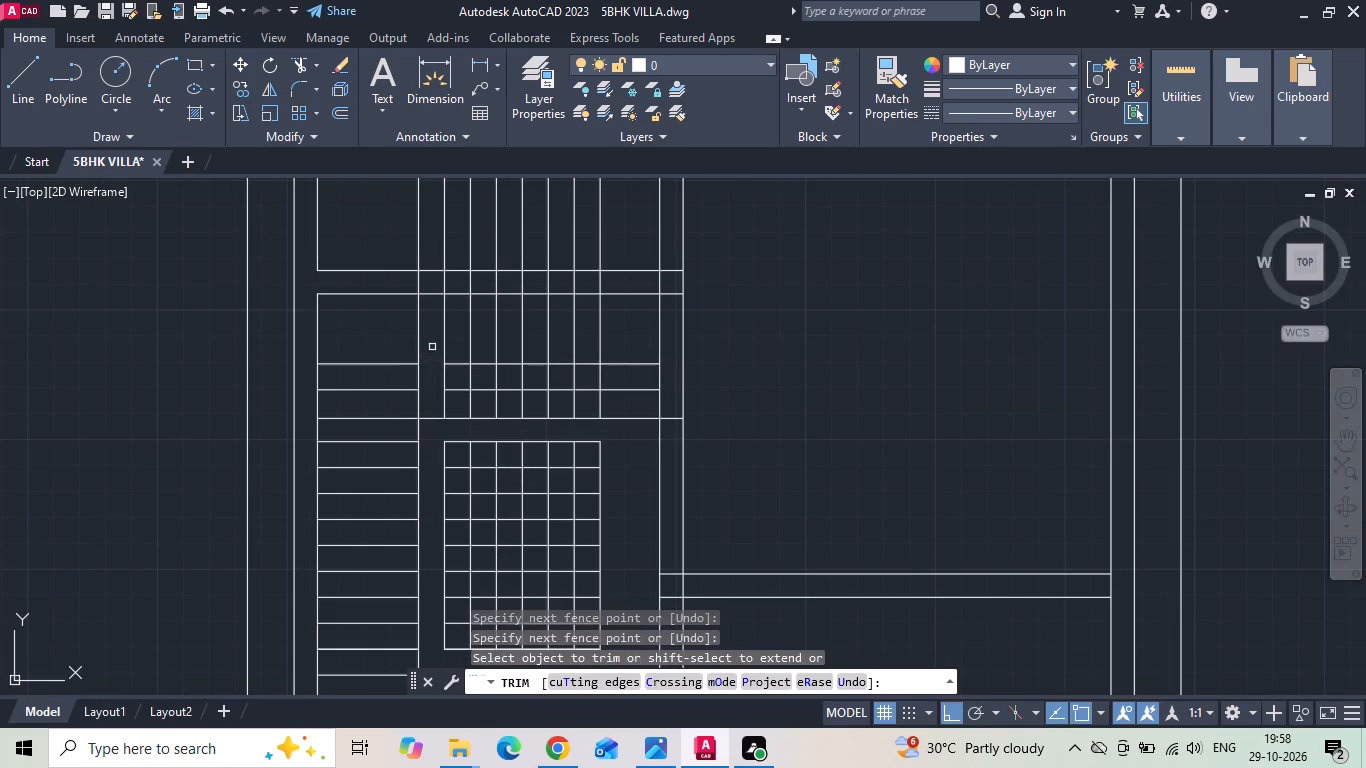
left_click_drag(432, 347, 612, 348)
left_click(612, 348)
left_click_drag(612, 366, 612, 368)
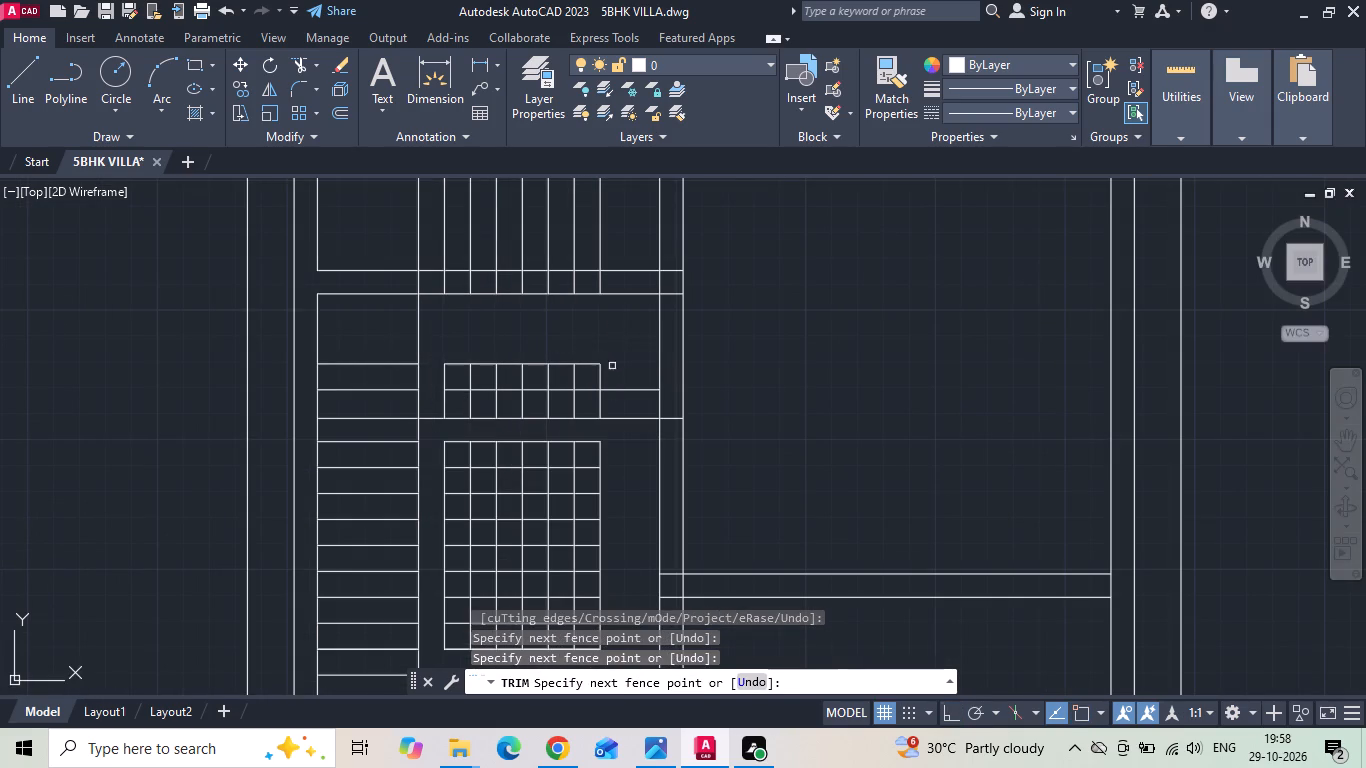
left_click_drag(612, 368, 616, 405)
left_click_drag(616, 405, 616, 364)
left_click_drag(611, 404, 585, 406)
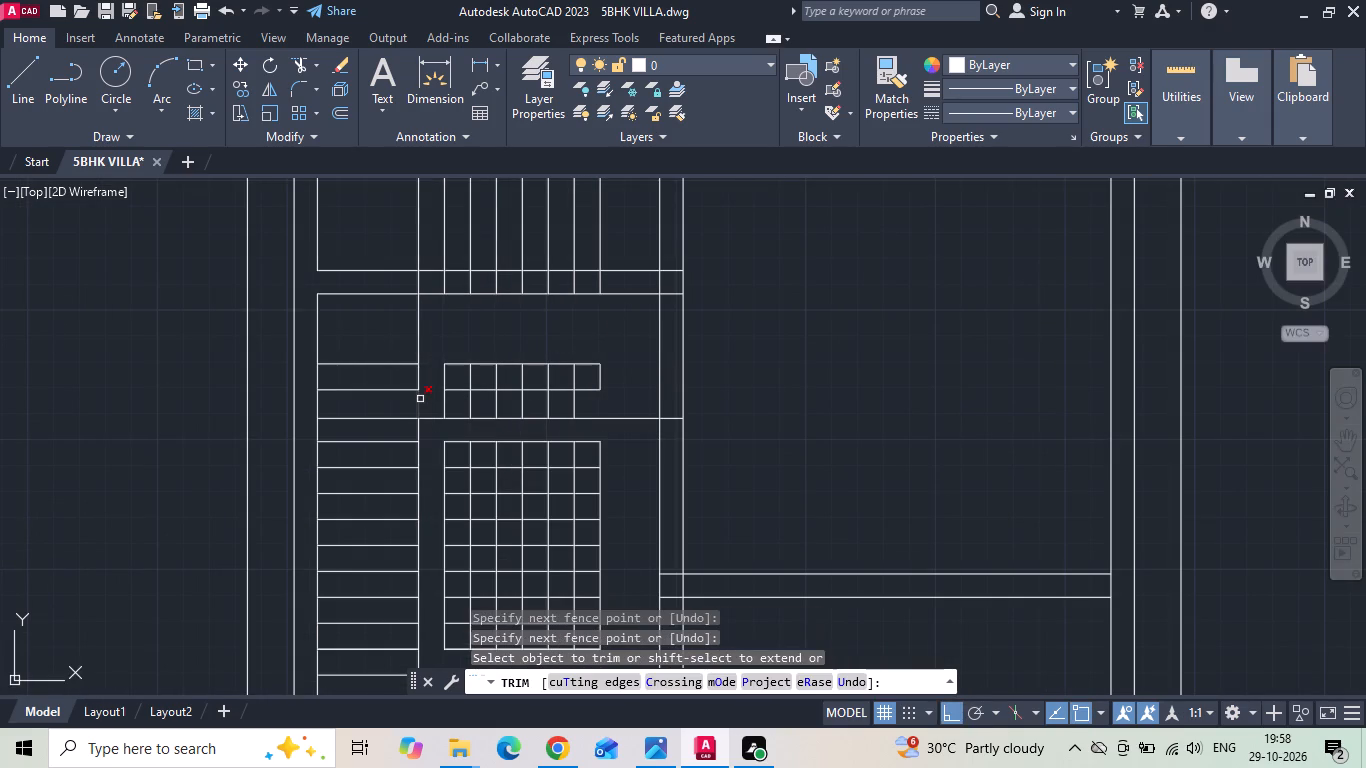
left_click_drag(433, 399, 604, 366)
left_click_drag(609, 372, 518, 355)
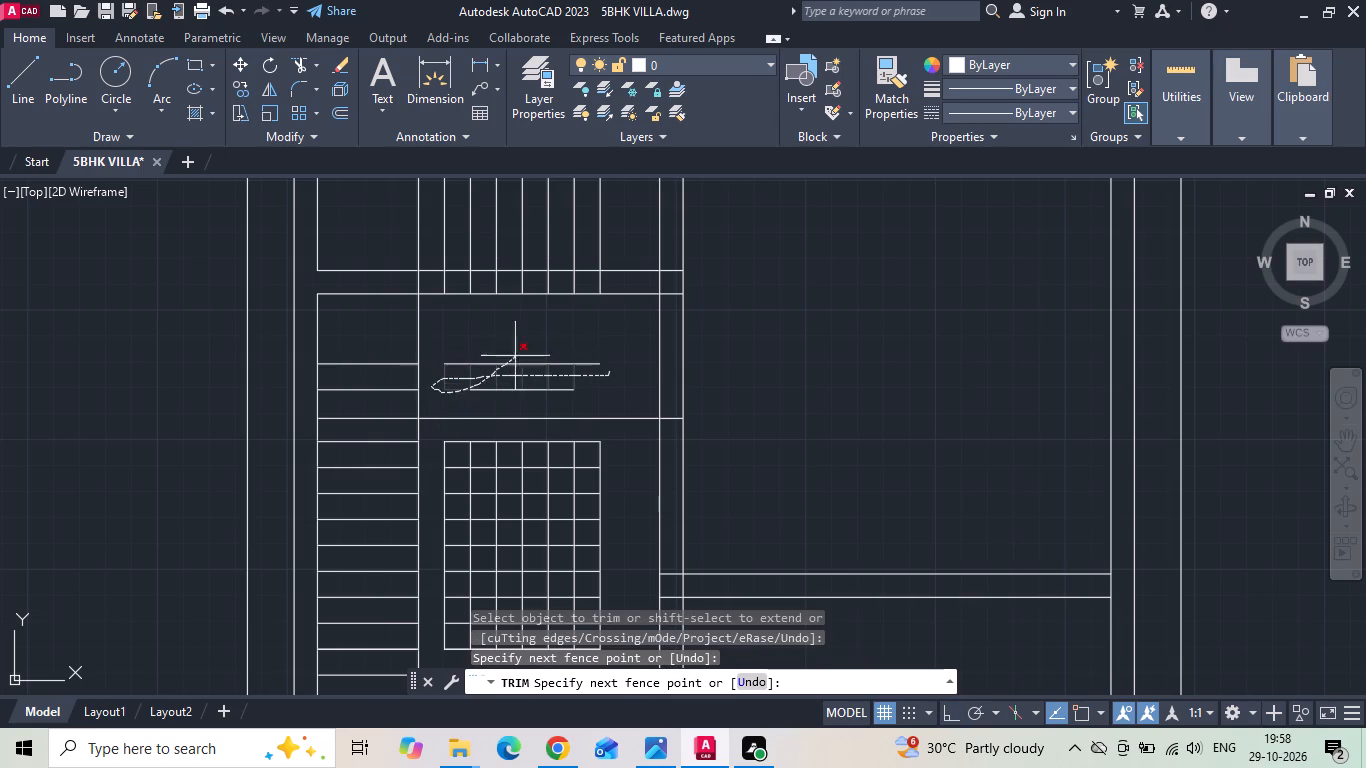
left_click_drag(518, 355, 538, 336)
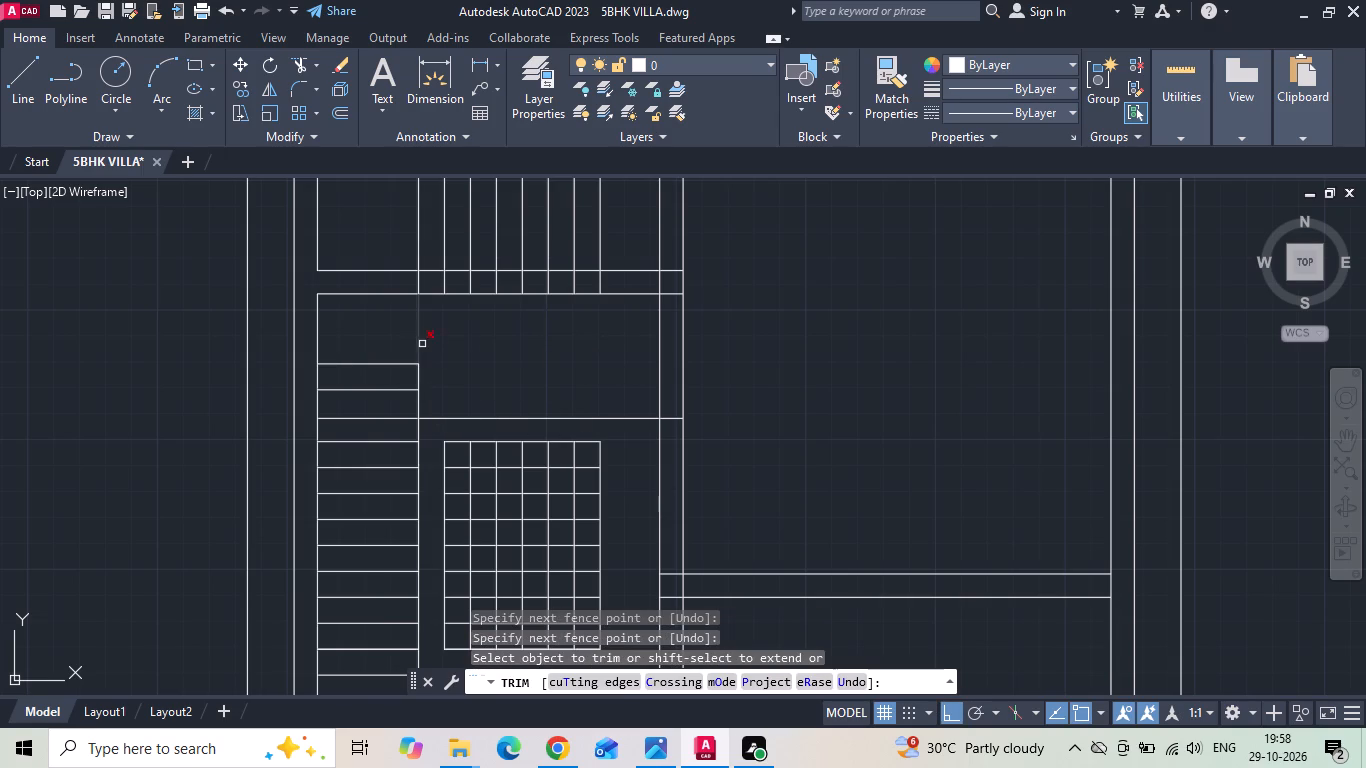
Trim the vertical stair lines where they cross the guest bedroom's lower wall.
middle_click_drag(434, 351, 434, 402)
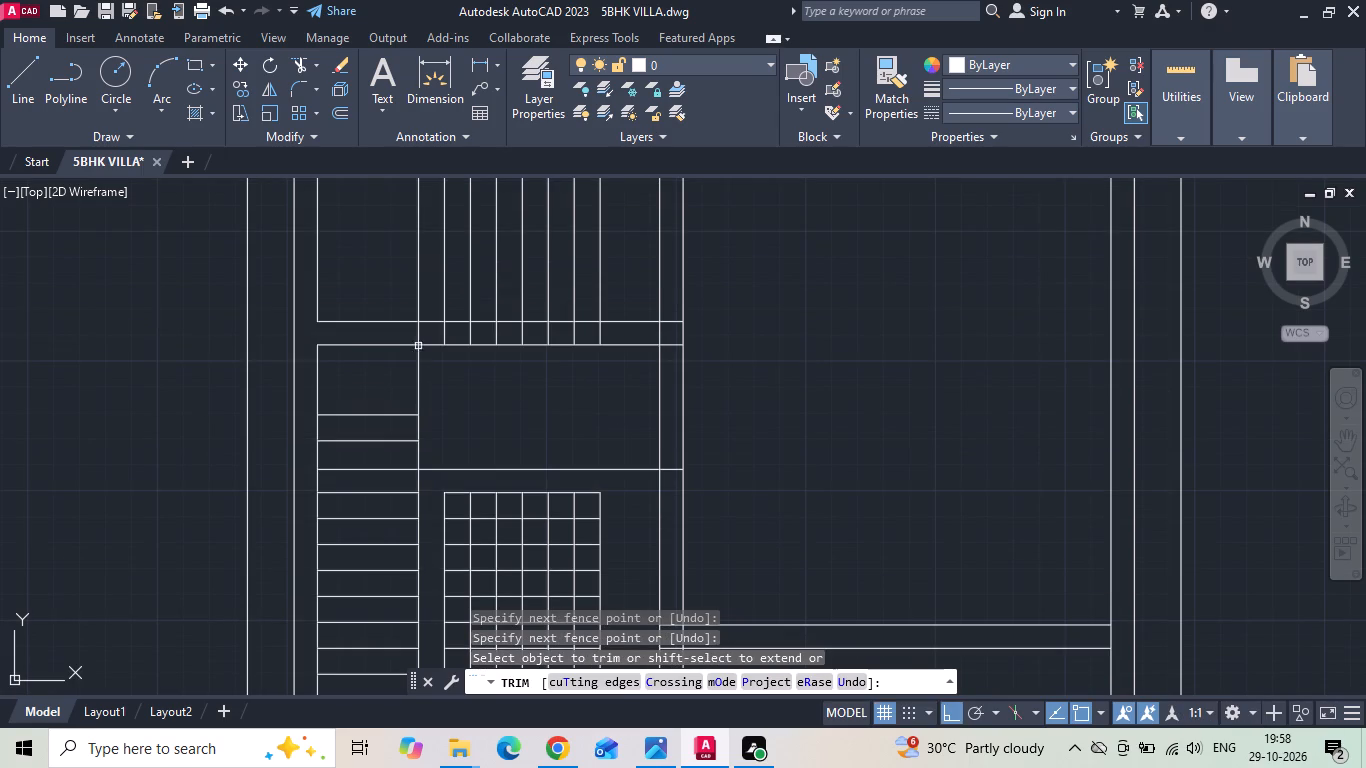
left_click_drag(383, 331, 398, 331)
left_click(643, 332)
key("Escape")
Erase the leftover vertical stair lines inside the guest bedroom.
left_click_drag(628, 302, 626, 301)
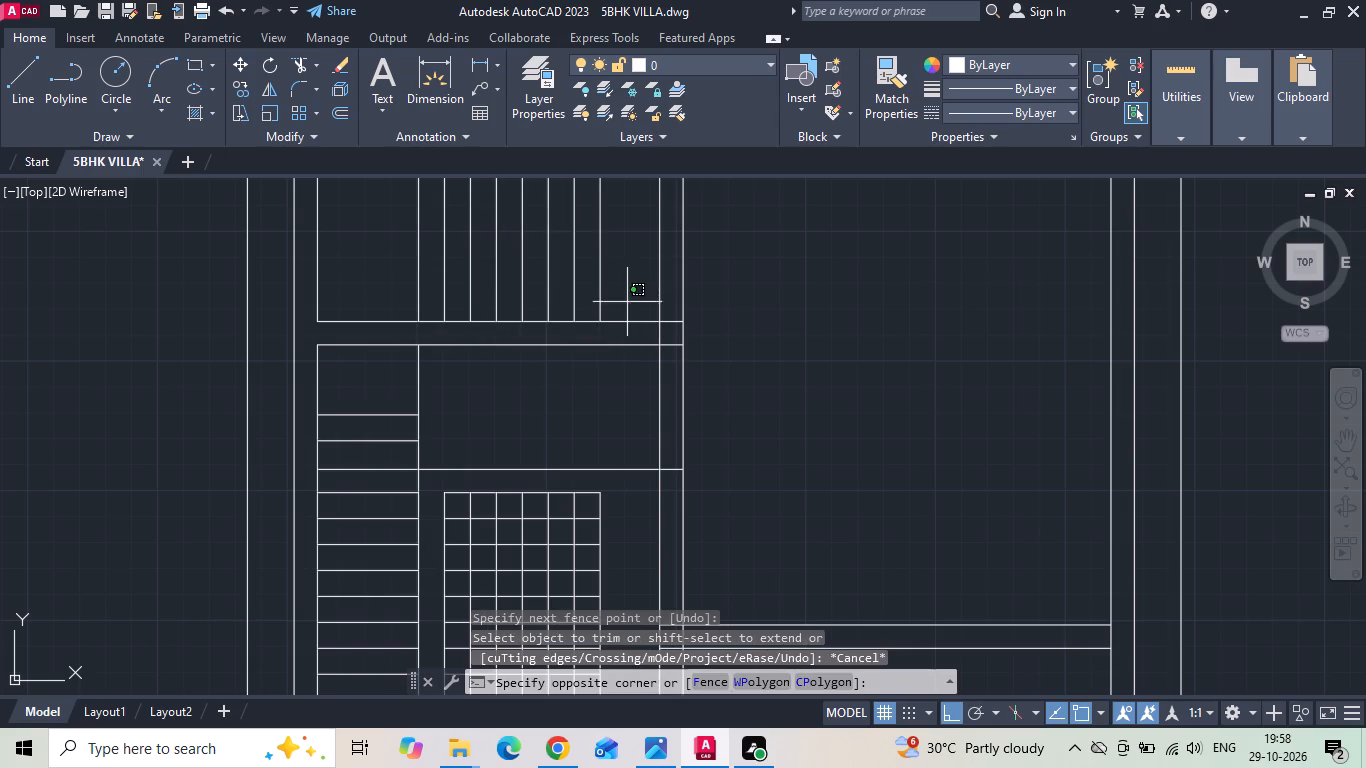
left_click_drag(626, 301, 619, 298)
left_click(342, 282)
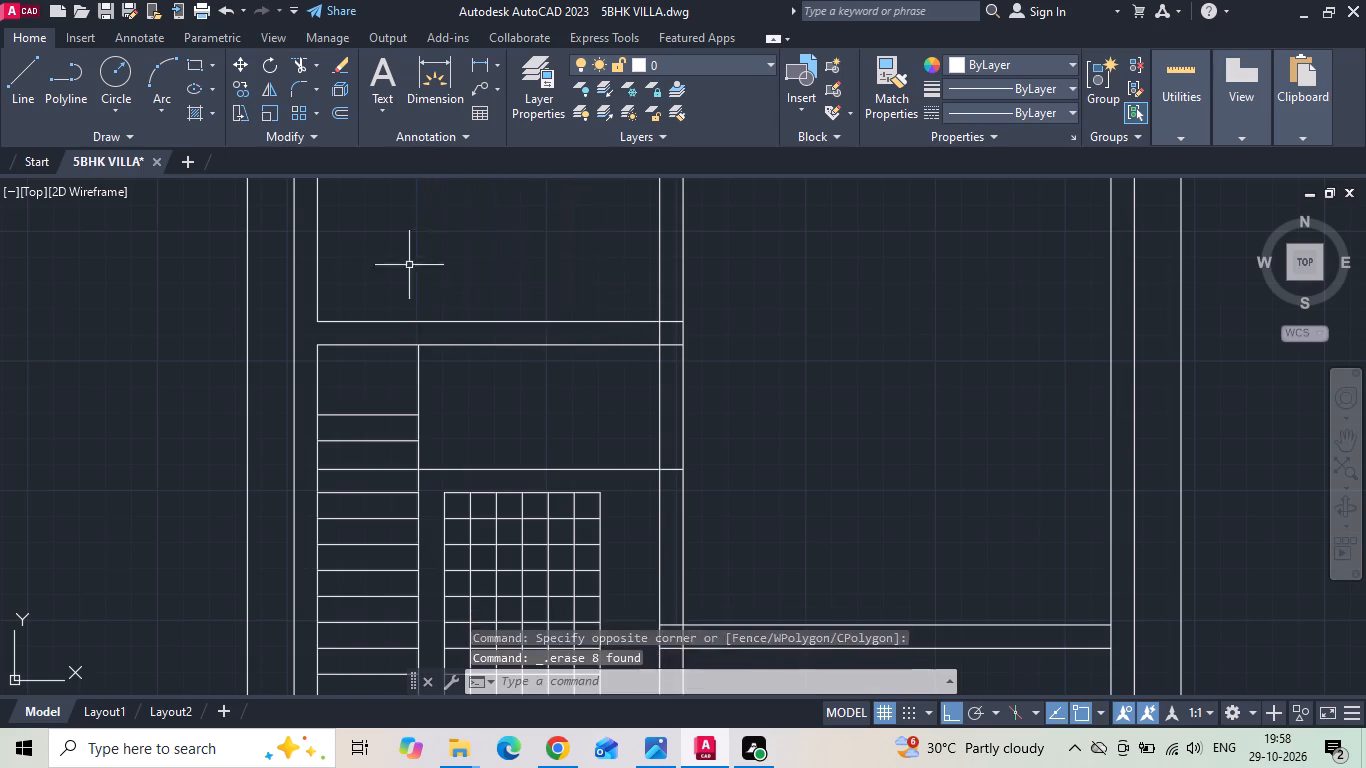
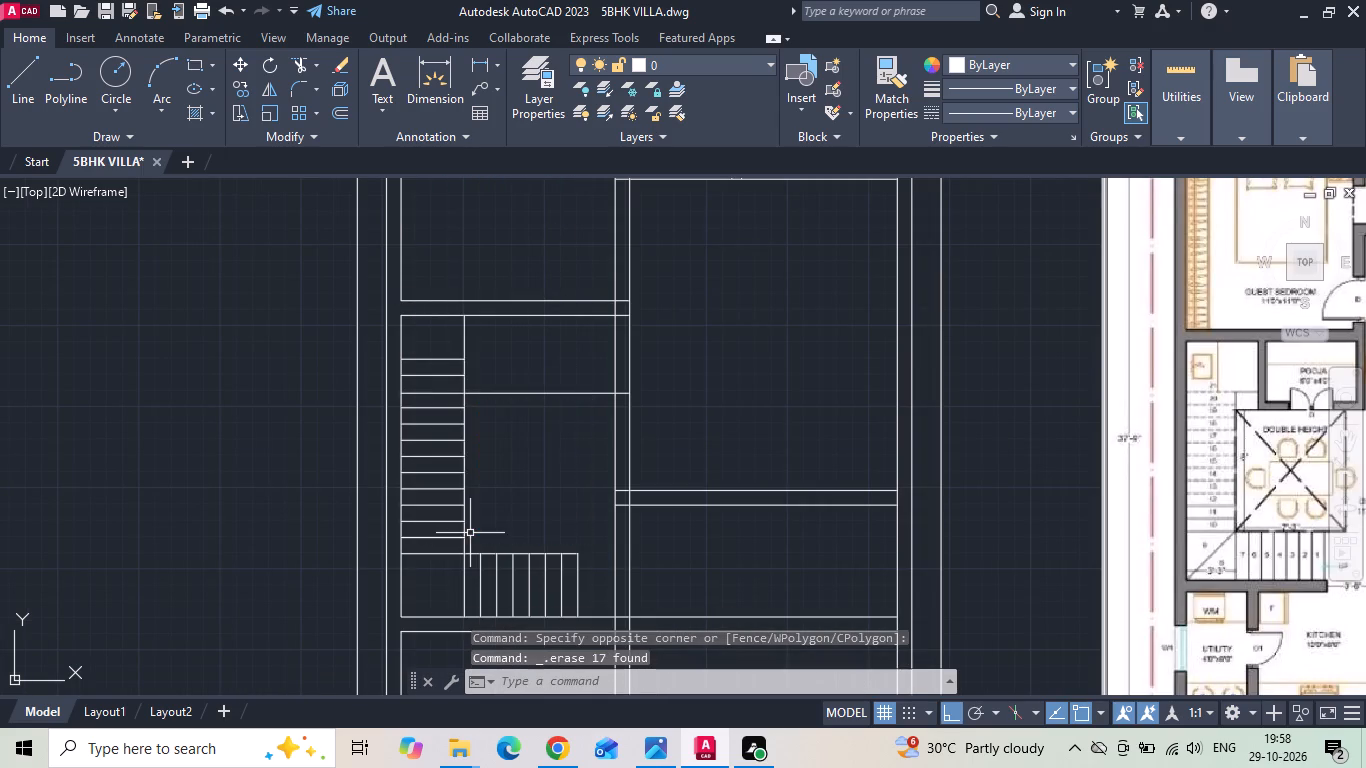
Offset the inner face of the west outer wall 4' east to lay out the partition between utility and kitchen.
scroll(473, 525, "down", 1)
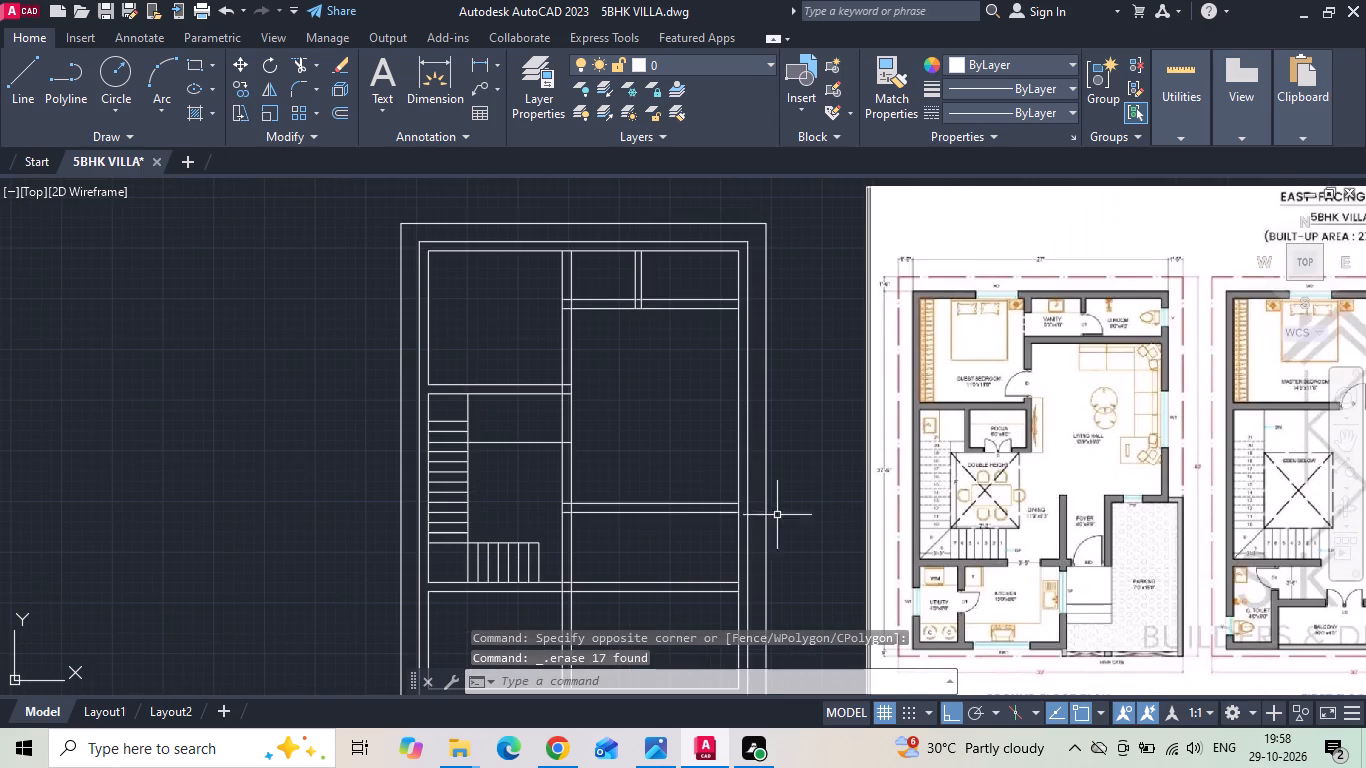
middle_click_drag(916, 534, 933, 399)
scroll(982, 464, "up", 2)
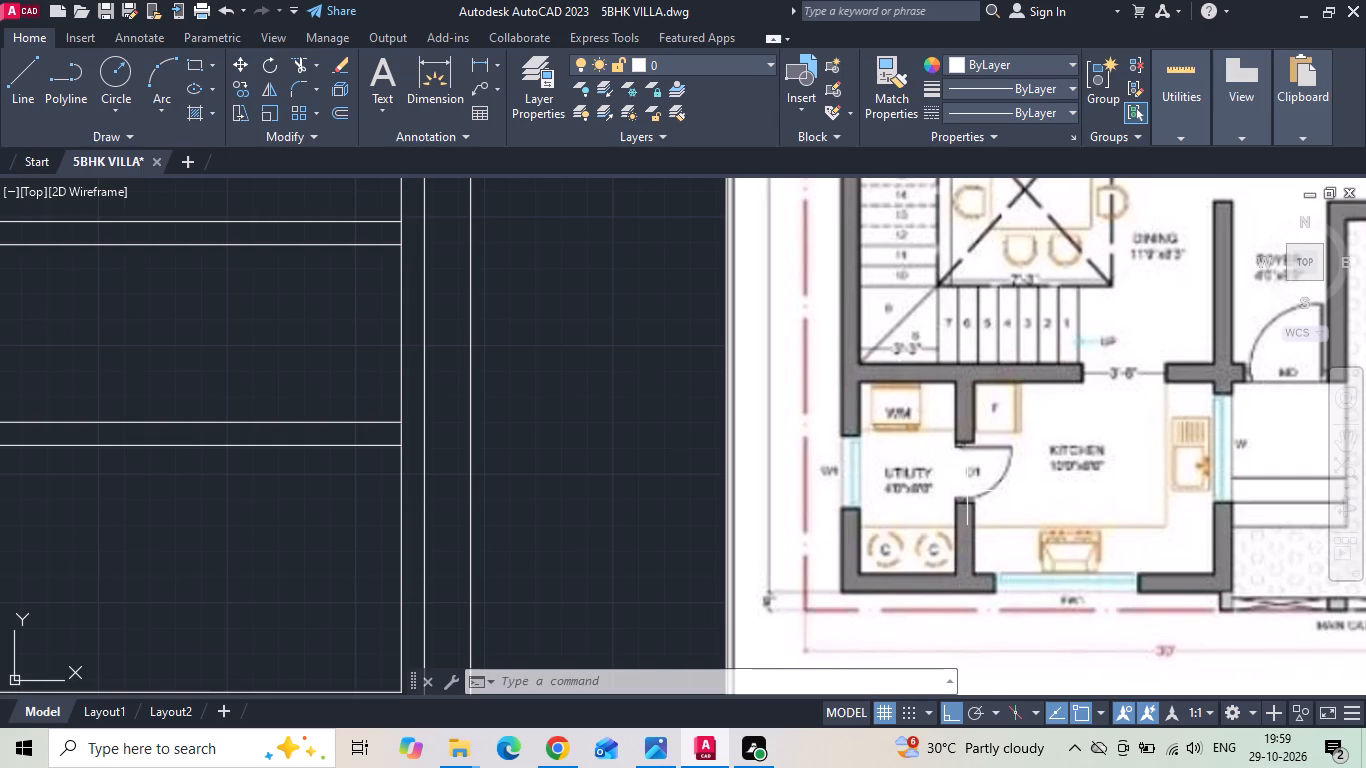
type("O")
key("space")
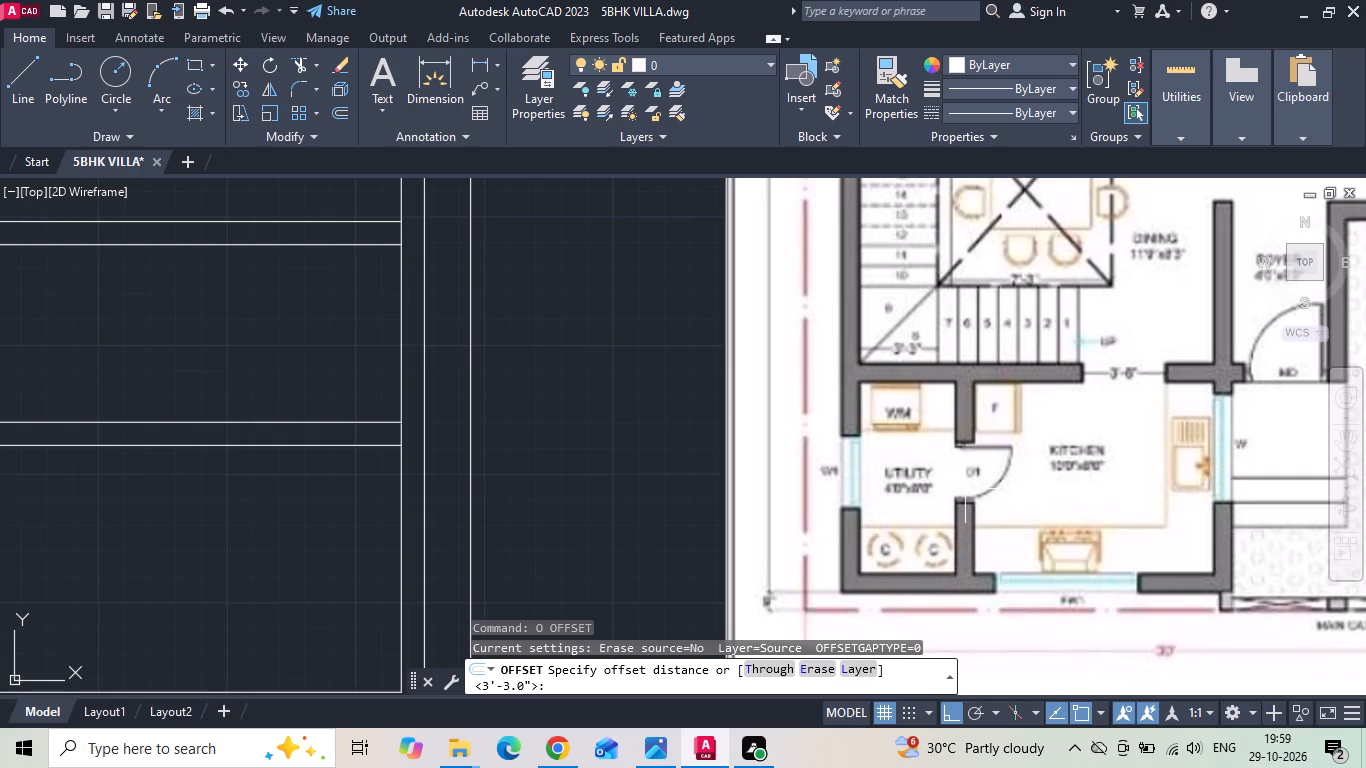
key("Escape")
type("O")
key("space")
type("4'")
key("Return")
scroll(966, 437, "down", 2)
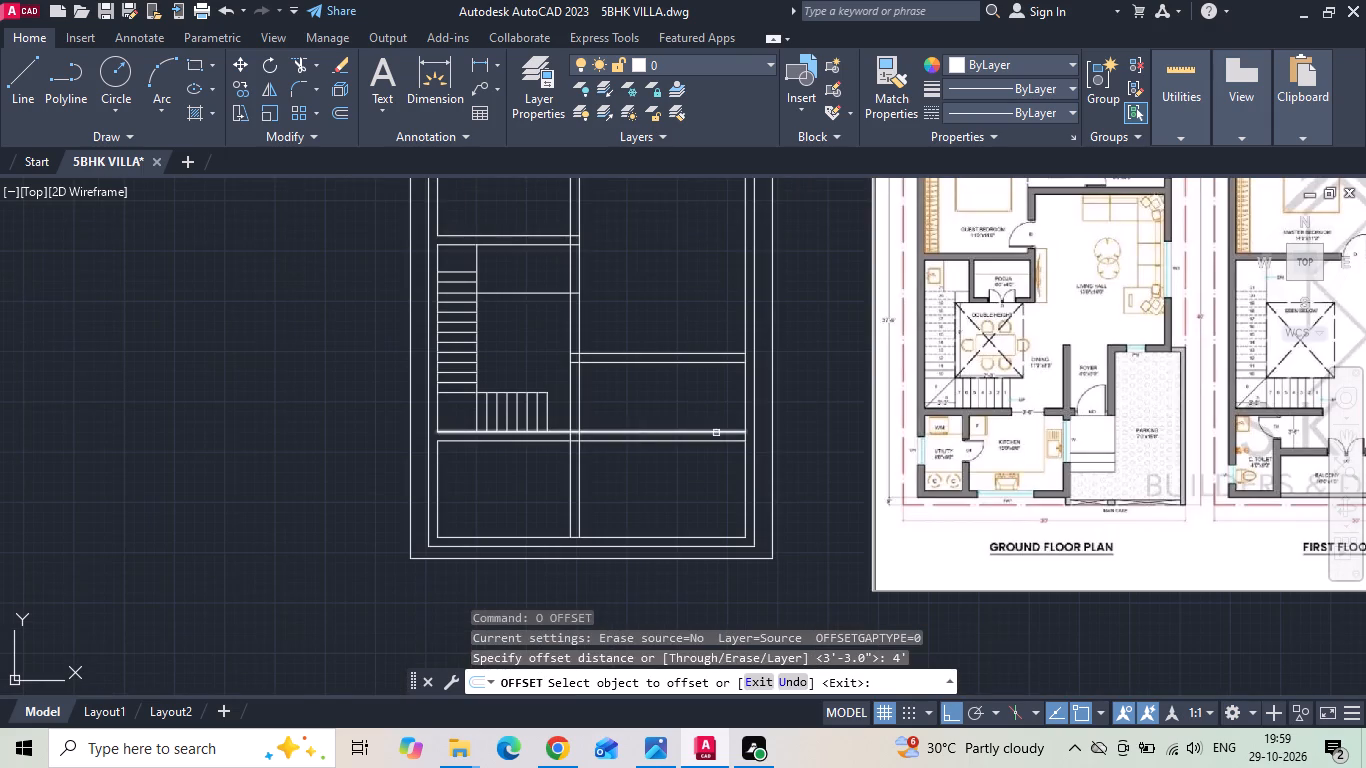
left_click(438, 501)
left_click(516, 477)
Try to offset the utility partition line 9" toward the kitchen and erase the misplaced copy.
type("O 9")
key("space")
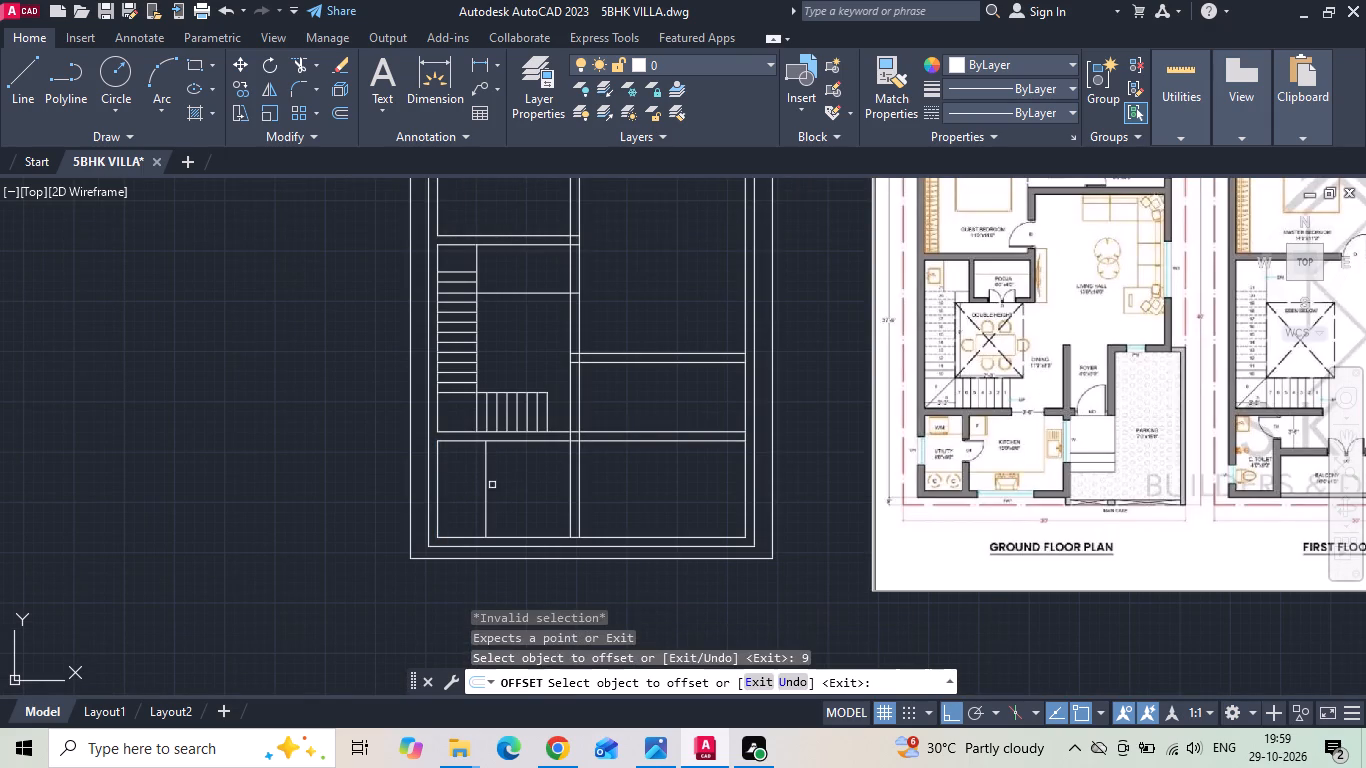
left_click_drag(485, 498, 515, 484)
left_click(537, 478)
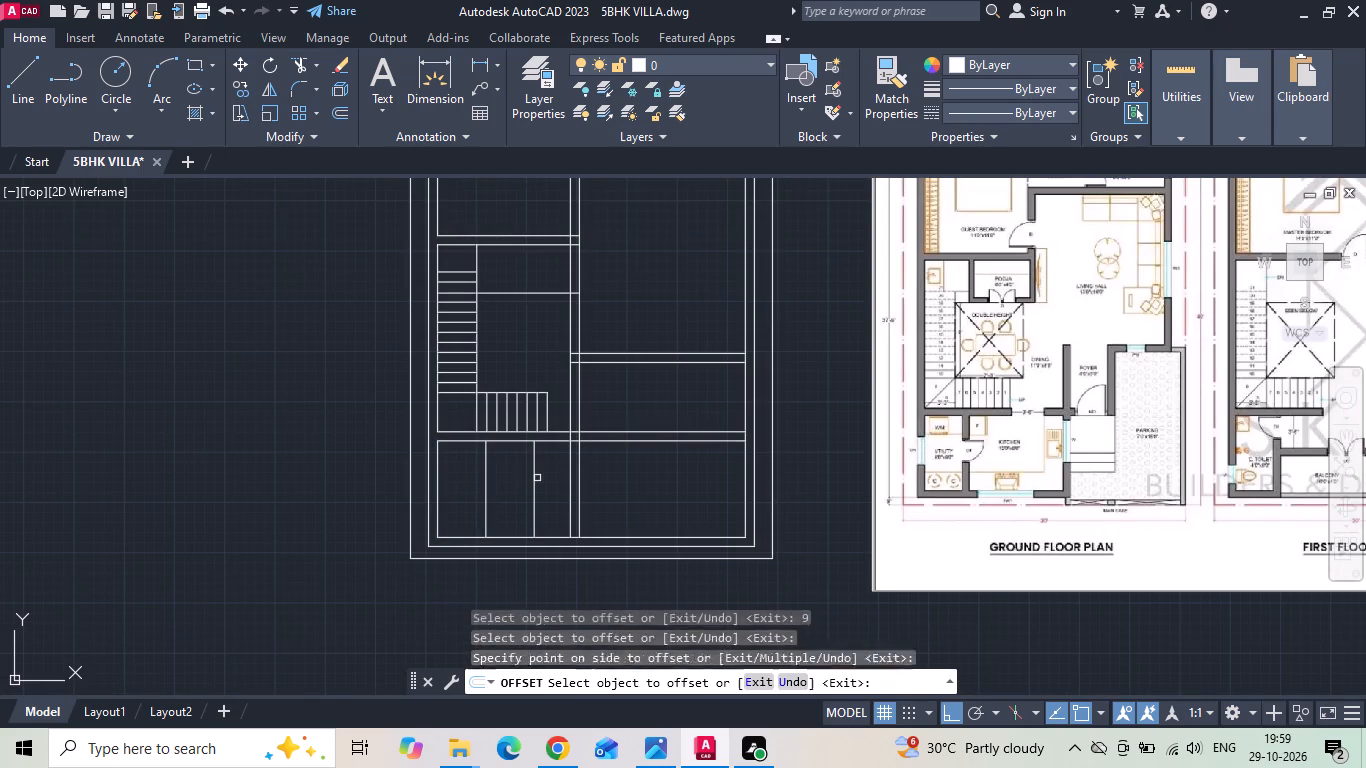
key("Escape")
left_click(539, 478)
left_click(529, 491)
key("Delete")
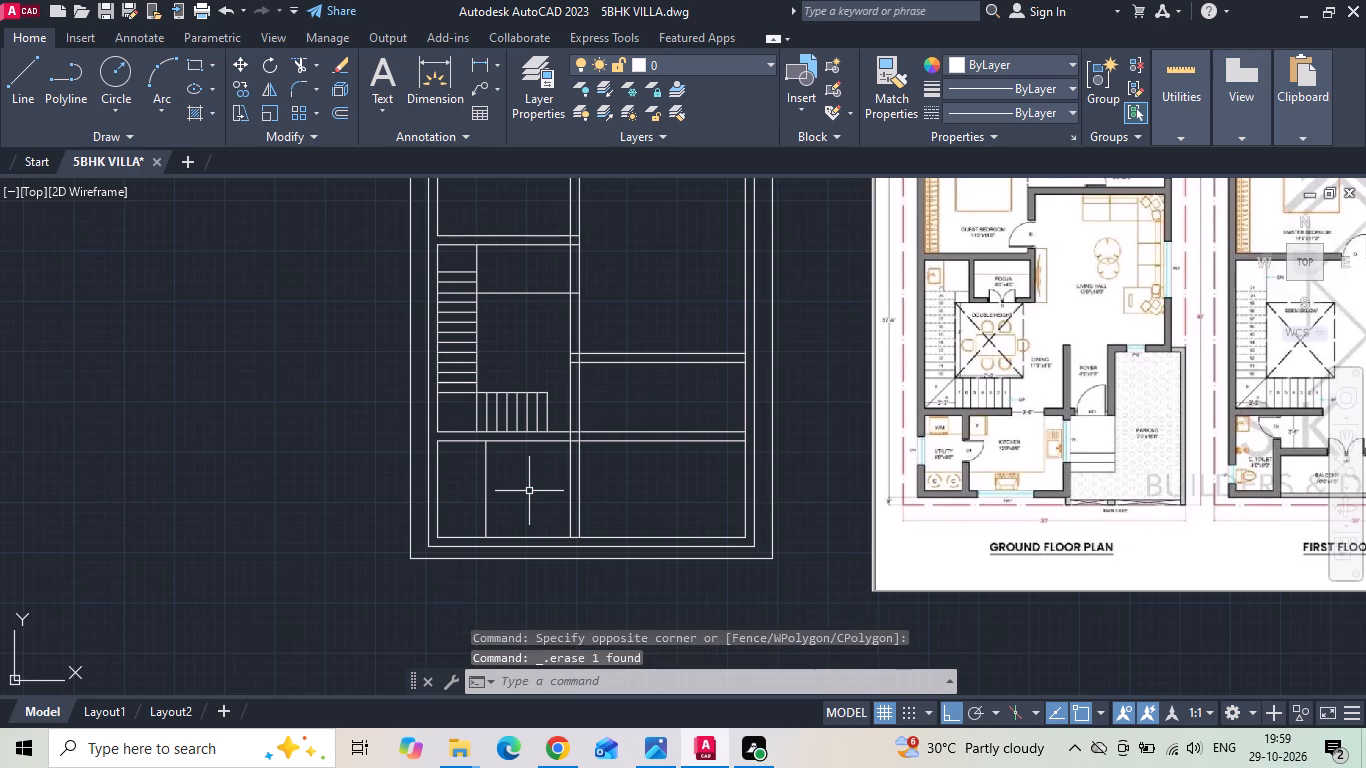
Offset the utility partition line 9" east to give the wall between utility and kitchen its thickness.
type("O 1")
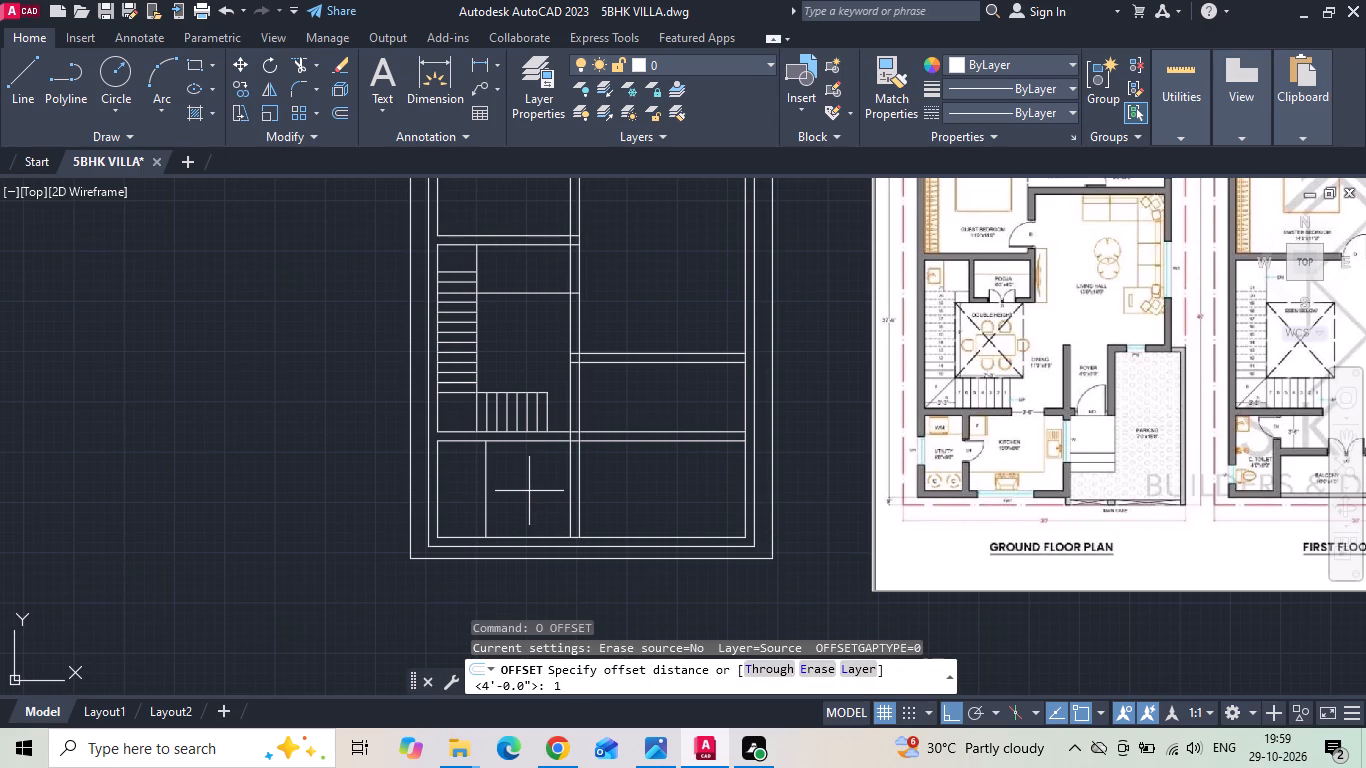
key("Escape")
type("O 9")
key("space")
scroll(499, 525, "up", 1)
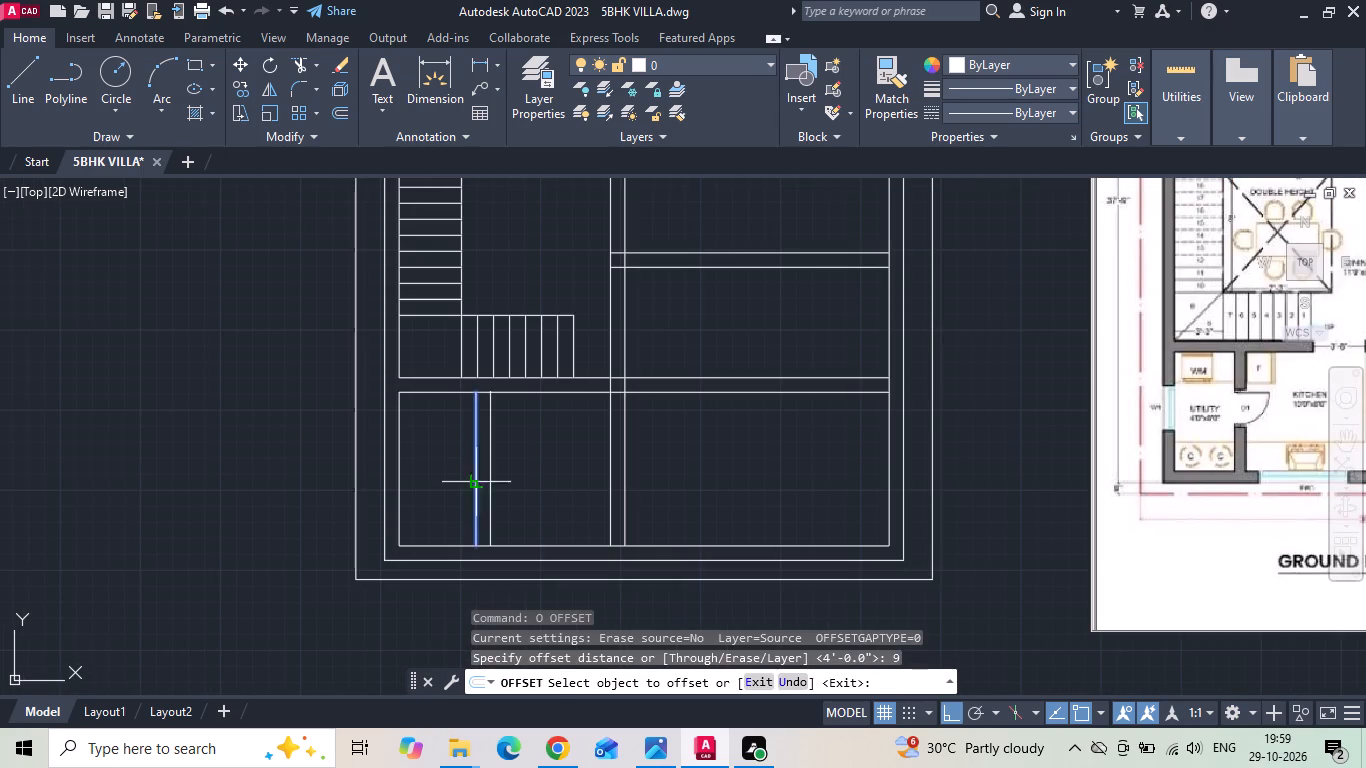
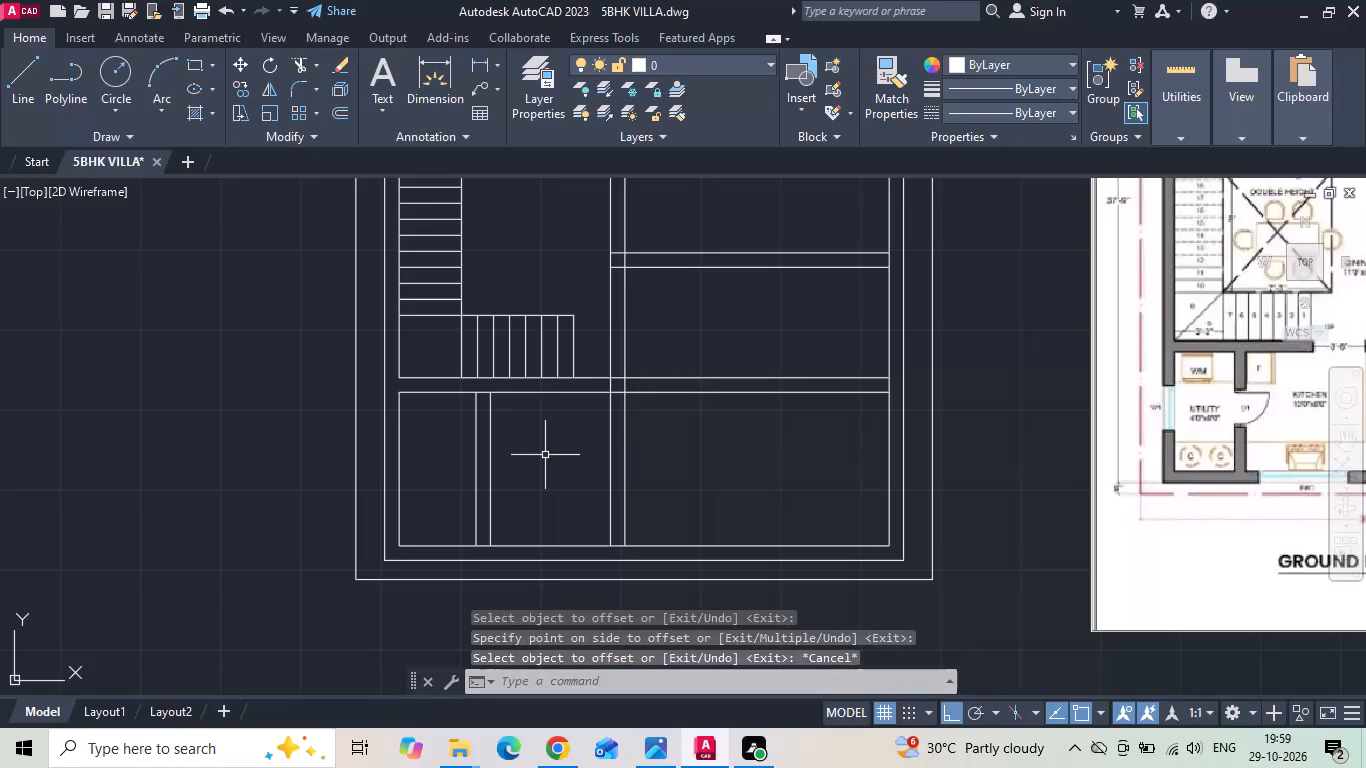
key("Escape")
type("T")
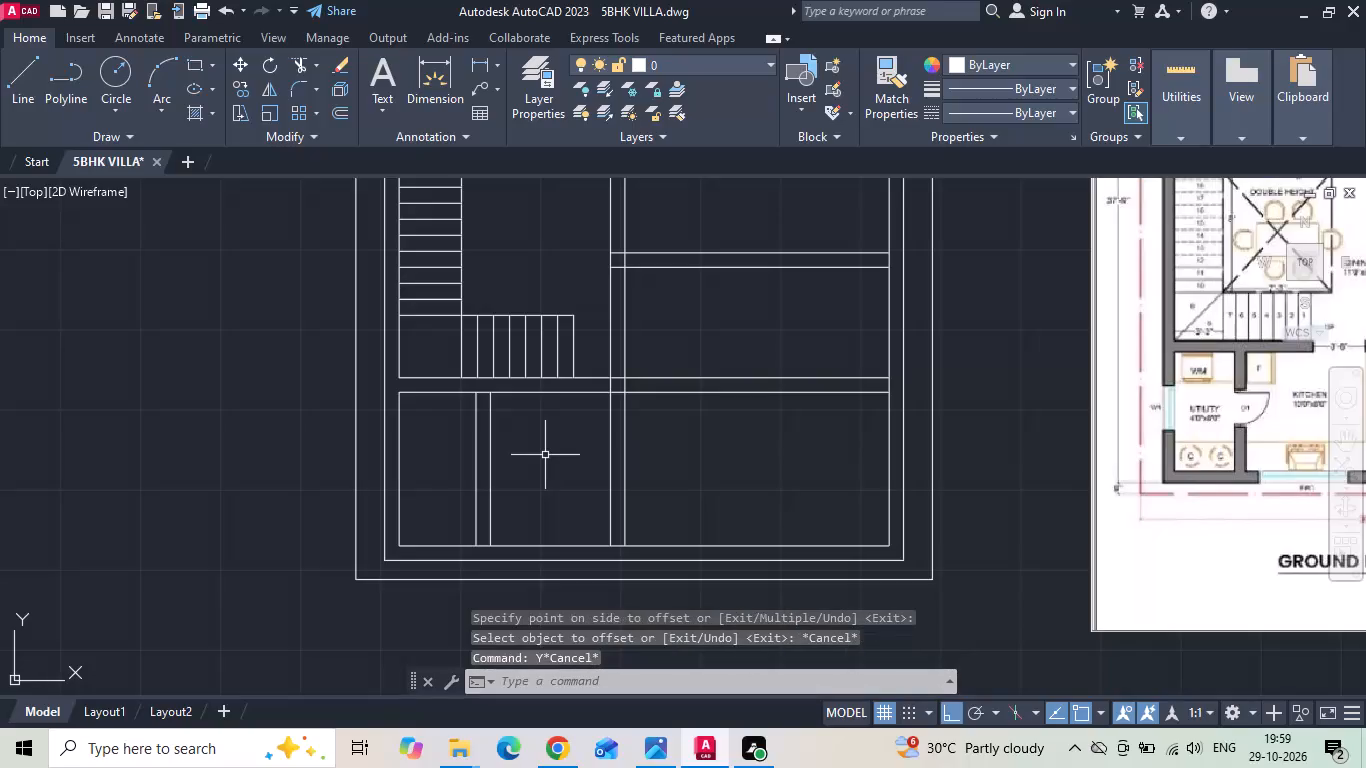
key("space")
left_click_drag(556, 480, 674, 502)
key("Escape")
Trim away both lines of the central vertical wall where they run through the kitchen area south of the horizontal wall.
type("TR")
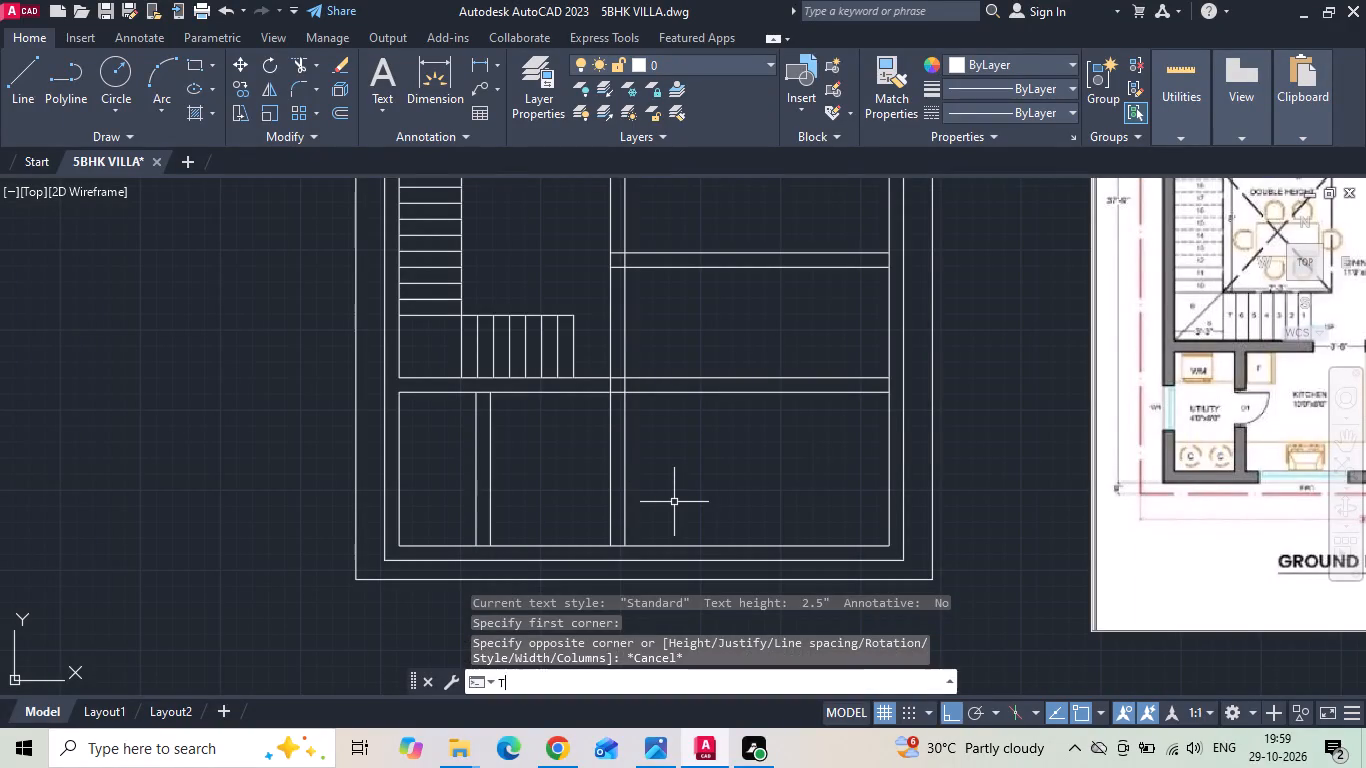
key("space")
left_click_drag(684, 478, 616, 478)
left_click_drag(614, 478, 595, 477)
left_click(585, 478)
key("Escape")
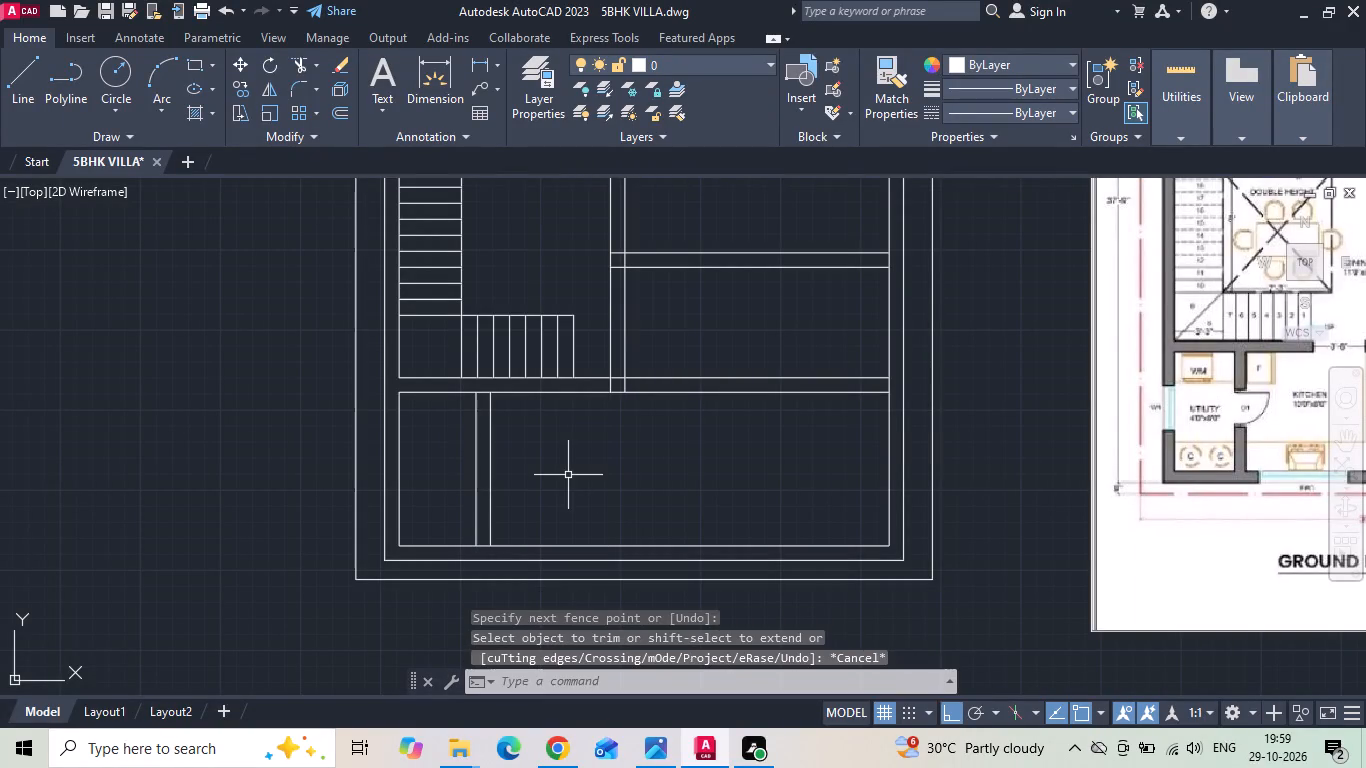
Offset the east face of the utility partition 10' east to lay out the kitchen's width.
type("O 10'")
key("Return")
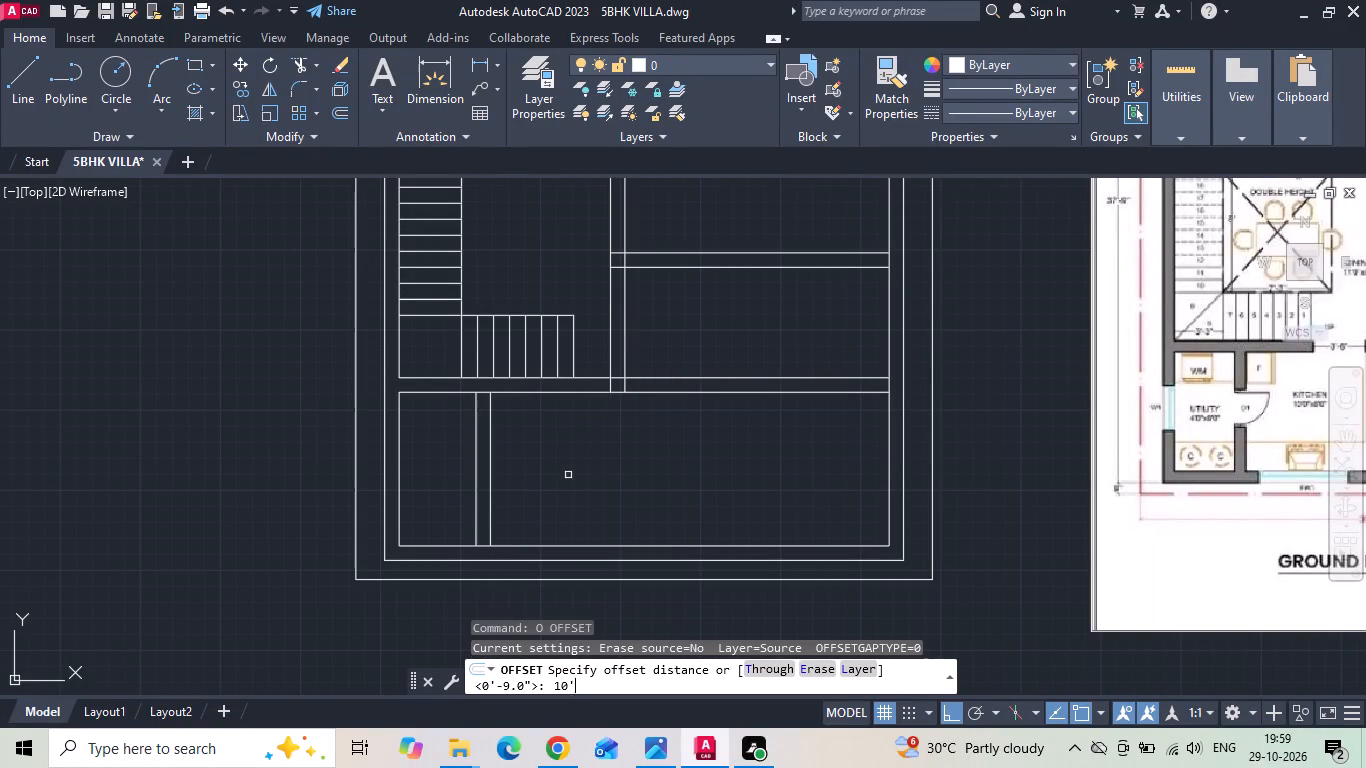
left_click_drag(491, 482, 532, 478)
left_click(619, 460)
key("Escape")
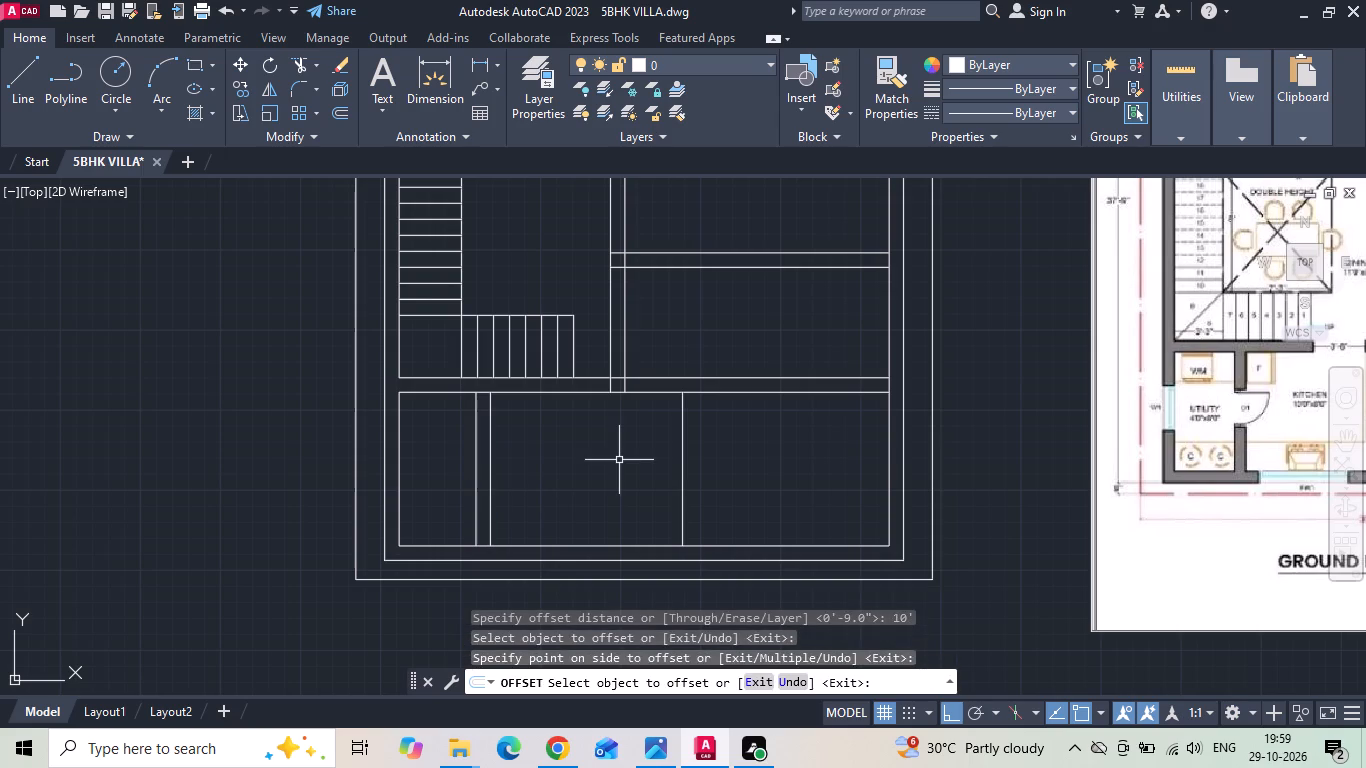
Offset the kitchen's new east boundary line 9" east to give the kitchen's east wall its thickness.
type("O 9")
key("space")
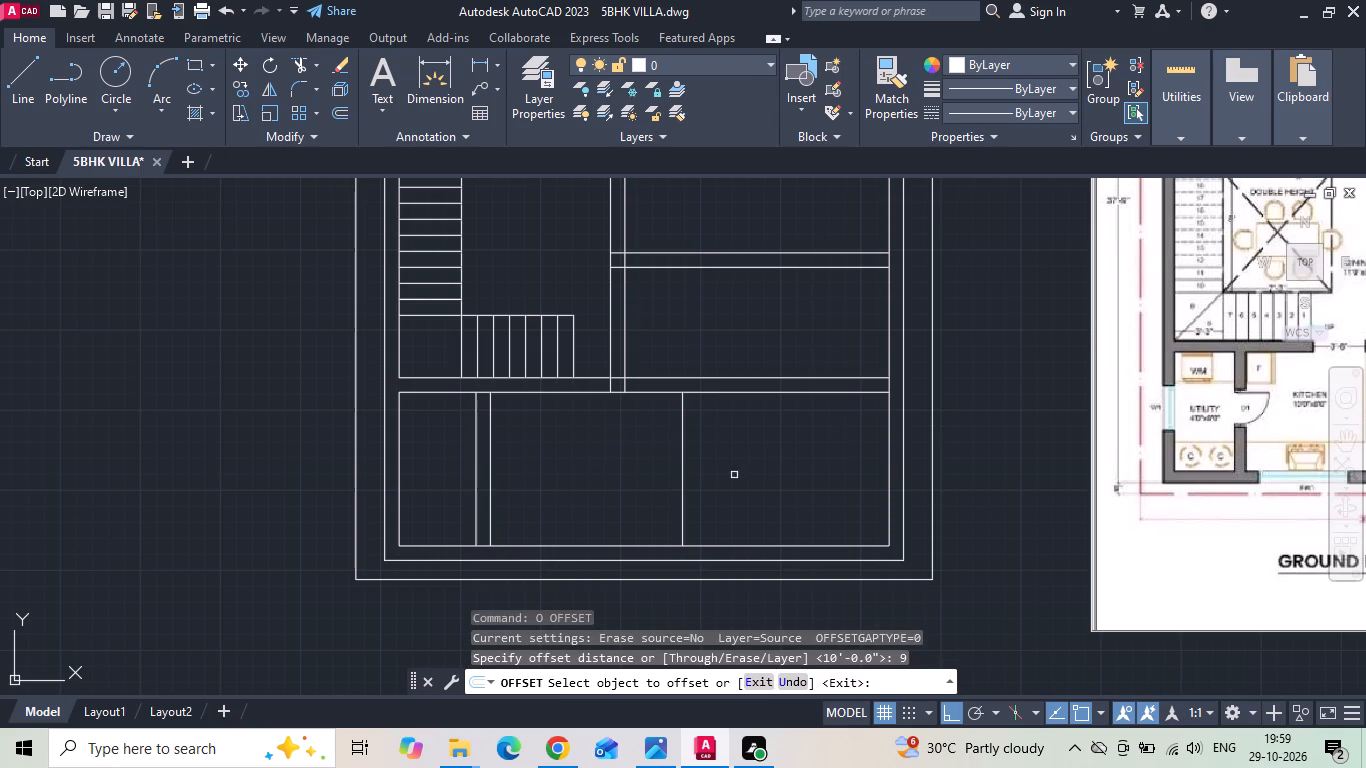
left_click(682, 438)
left_click(702, 439)
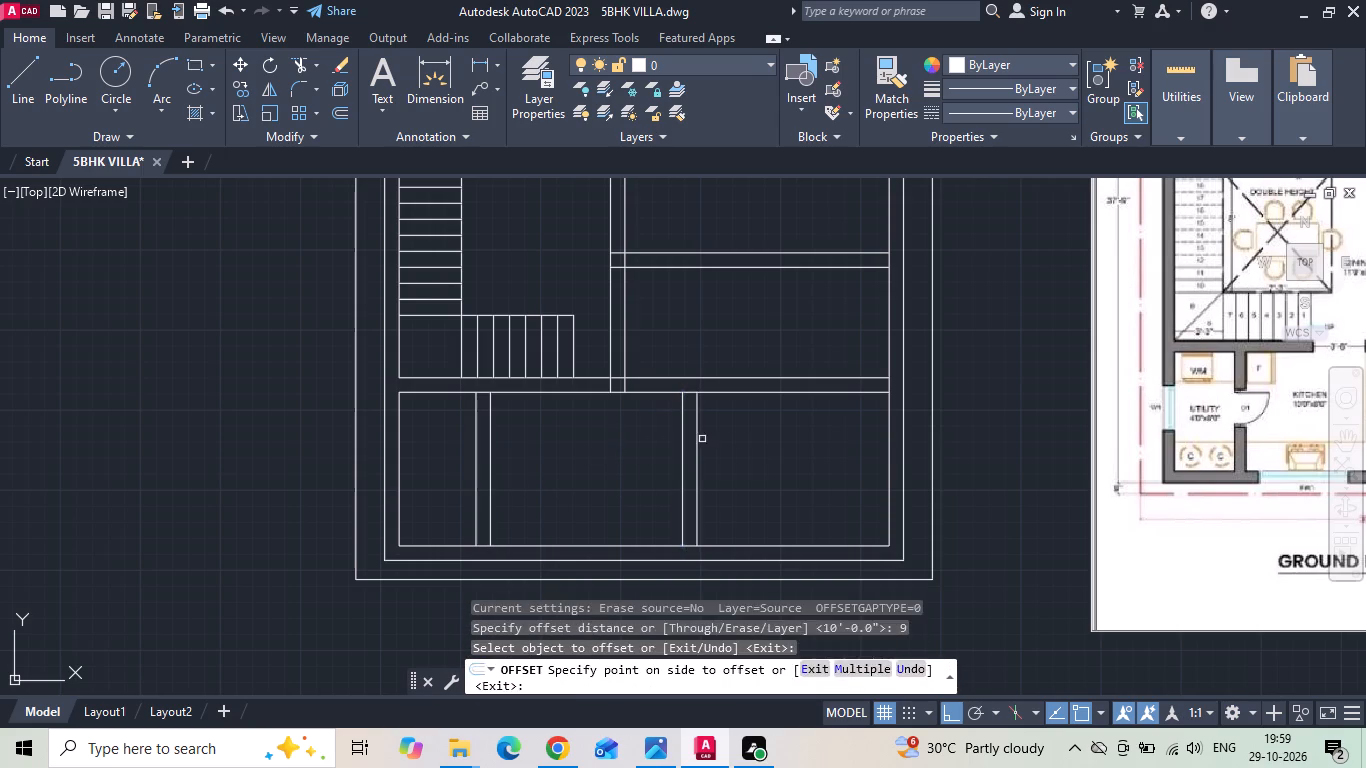
middle_click_drag(700, 447, 482, 465)
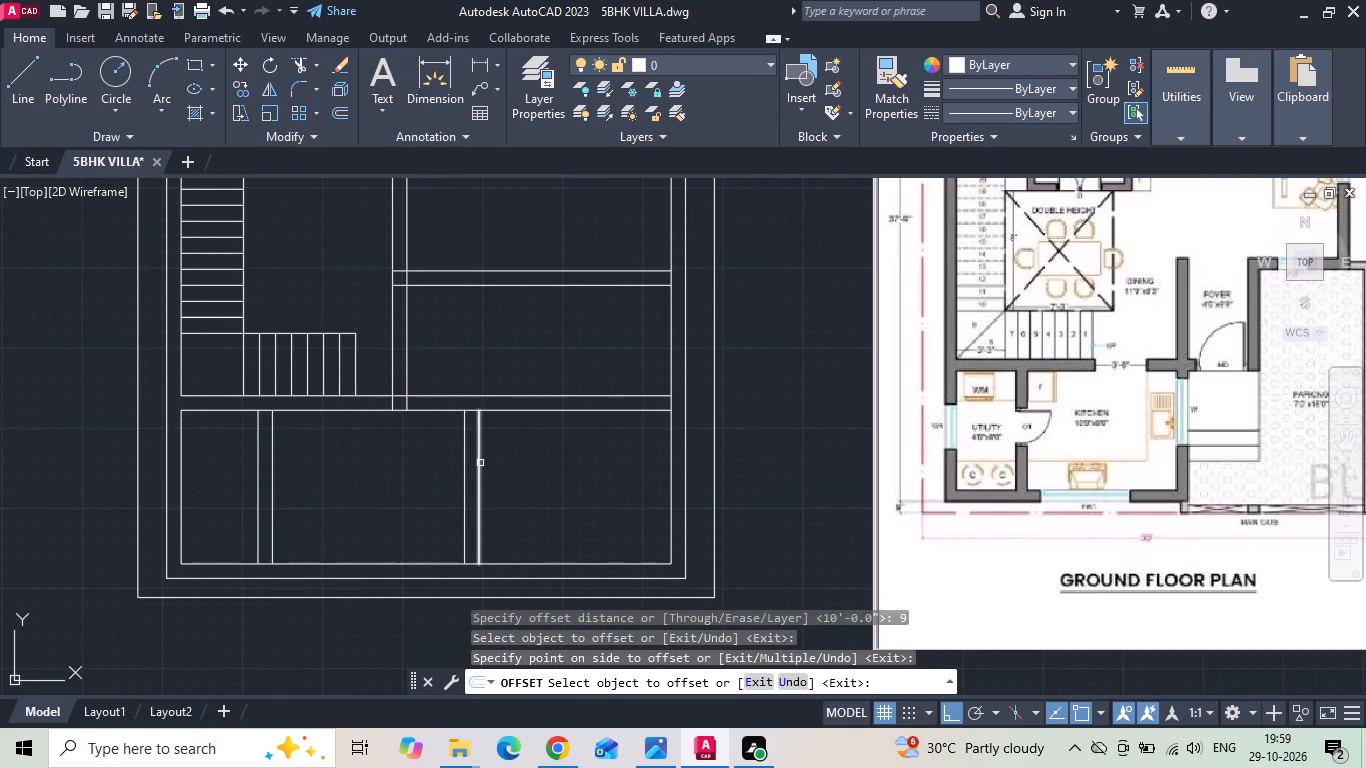
key("Escape")
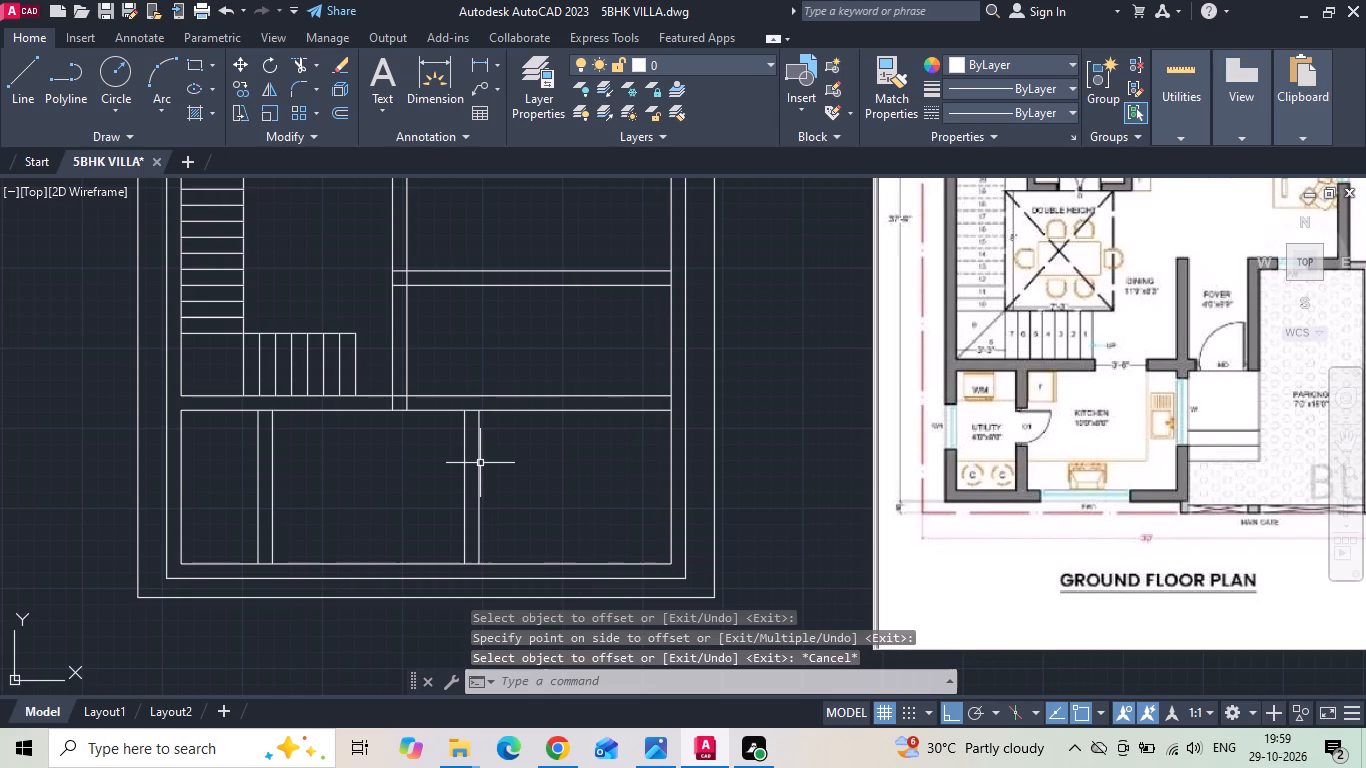
Offset the outer face of the kitchen's east wall 4'9" east to lay out the wall line beside the parking.
type("O 4'")
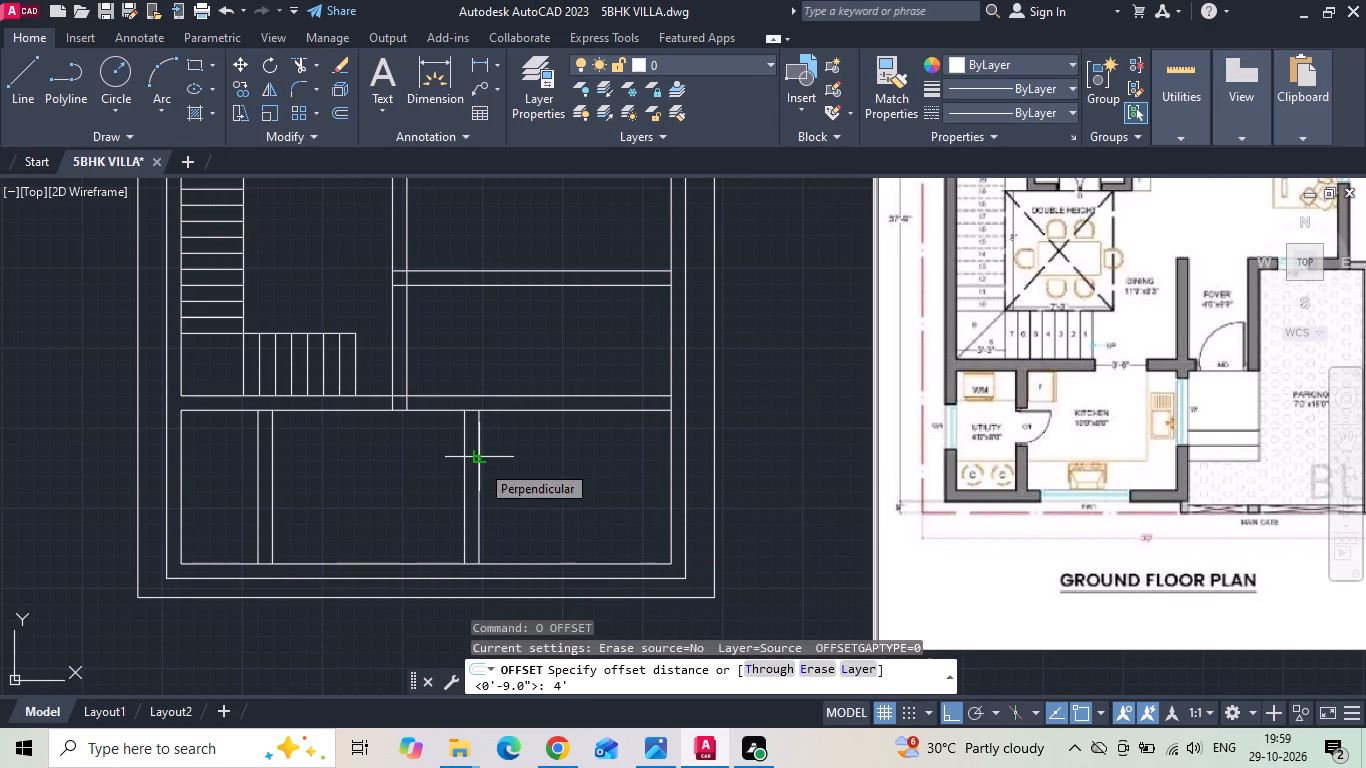
type("9")
key("space")
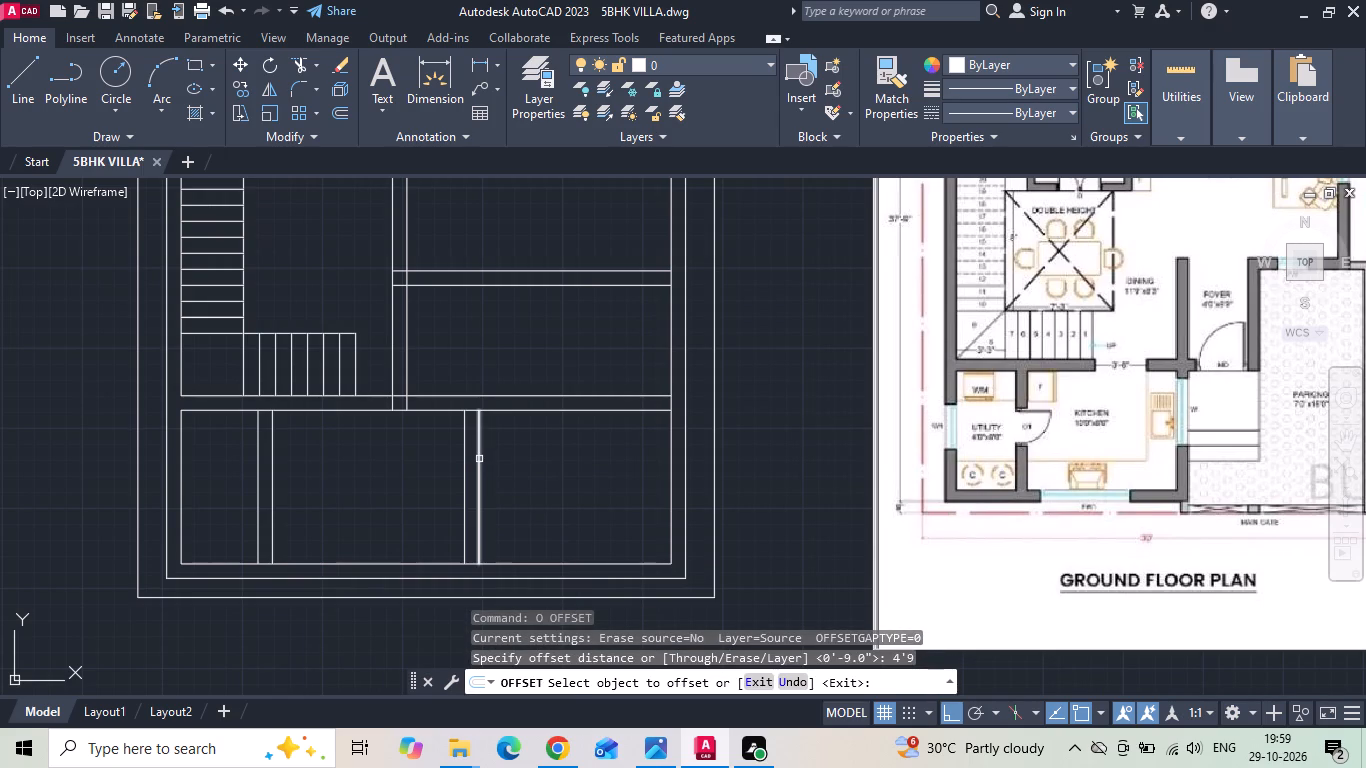
left_click(479, 460)
left_click(519, 452)
key("Escape")
key("i")
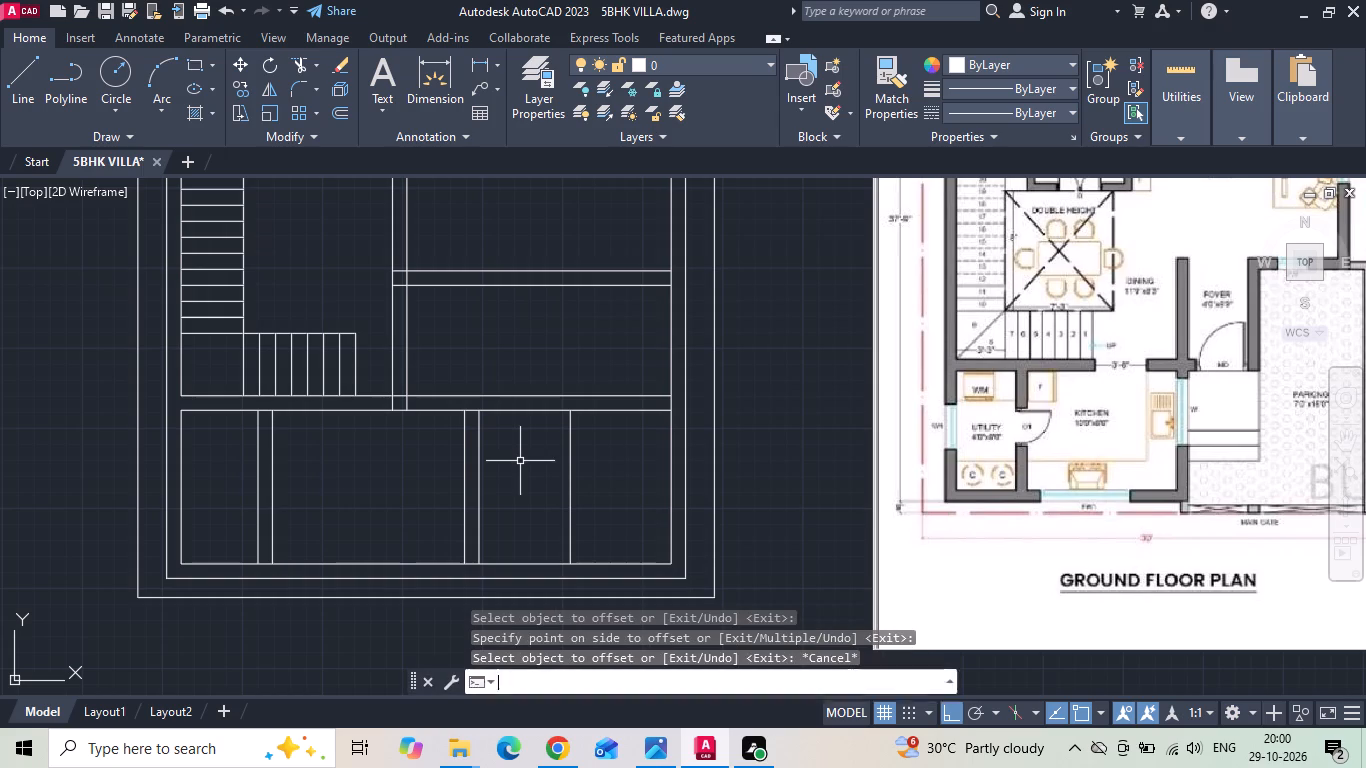
key("Escape")
Offset the new line east of the kitchen 9" east to give that wall its thickness.
type("O 9")
key("space")
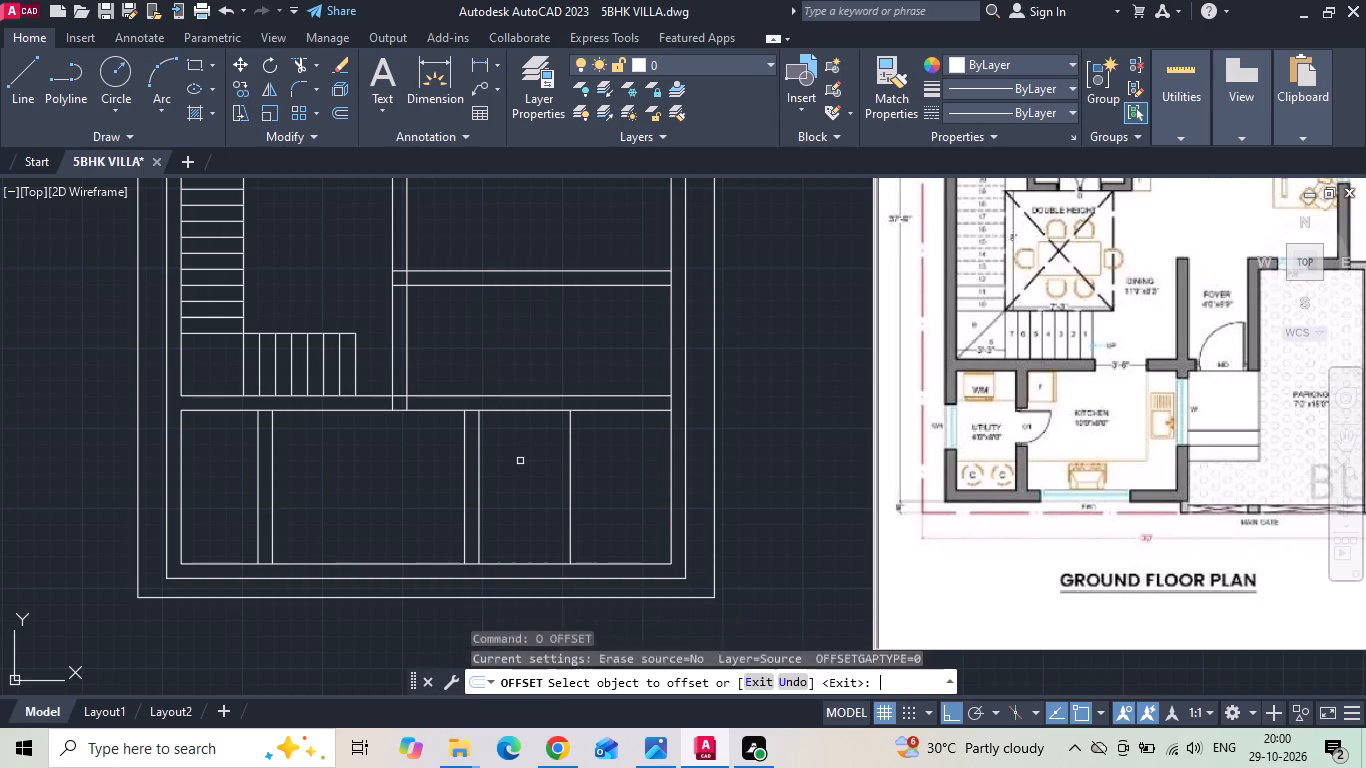
left_click(572, 463)
left_click(588, 454)
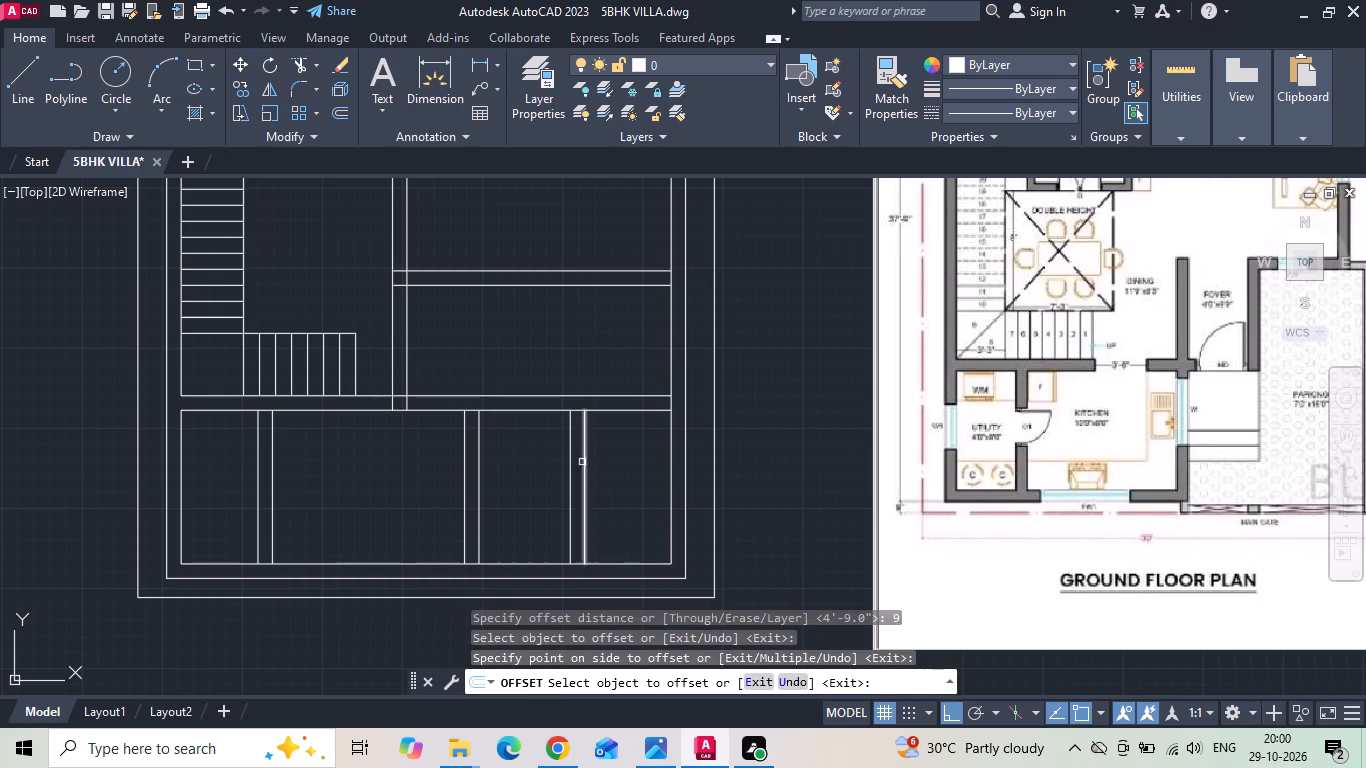
scroll(530, 497, "down", 1)
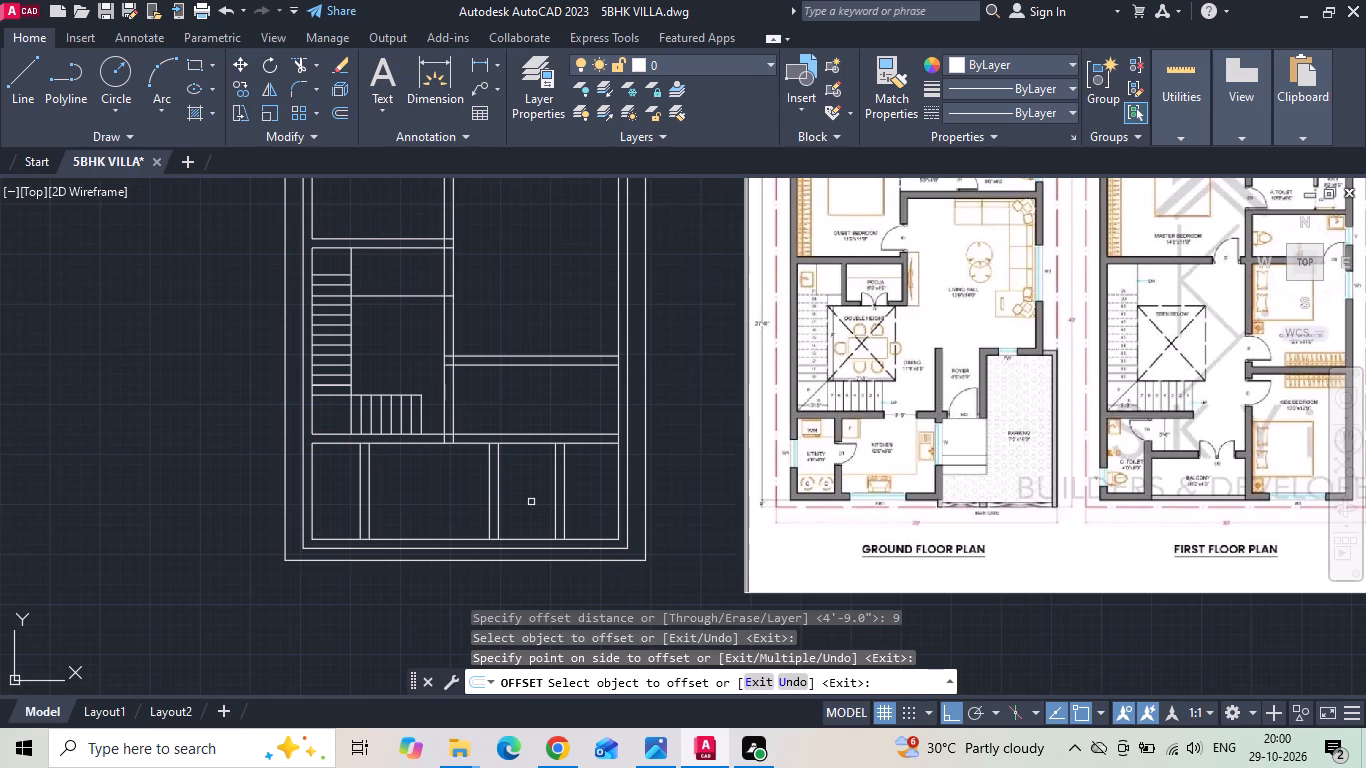
key("Escape")
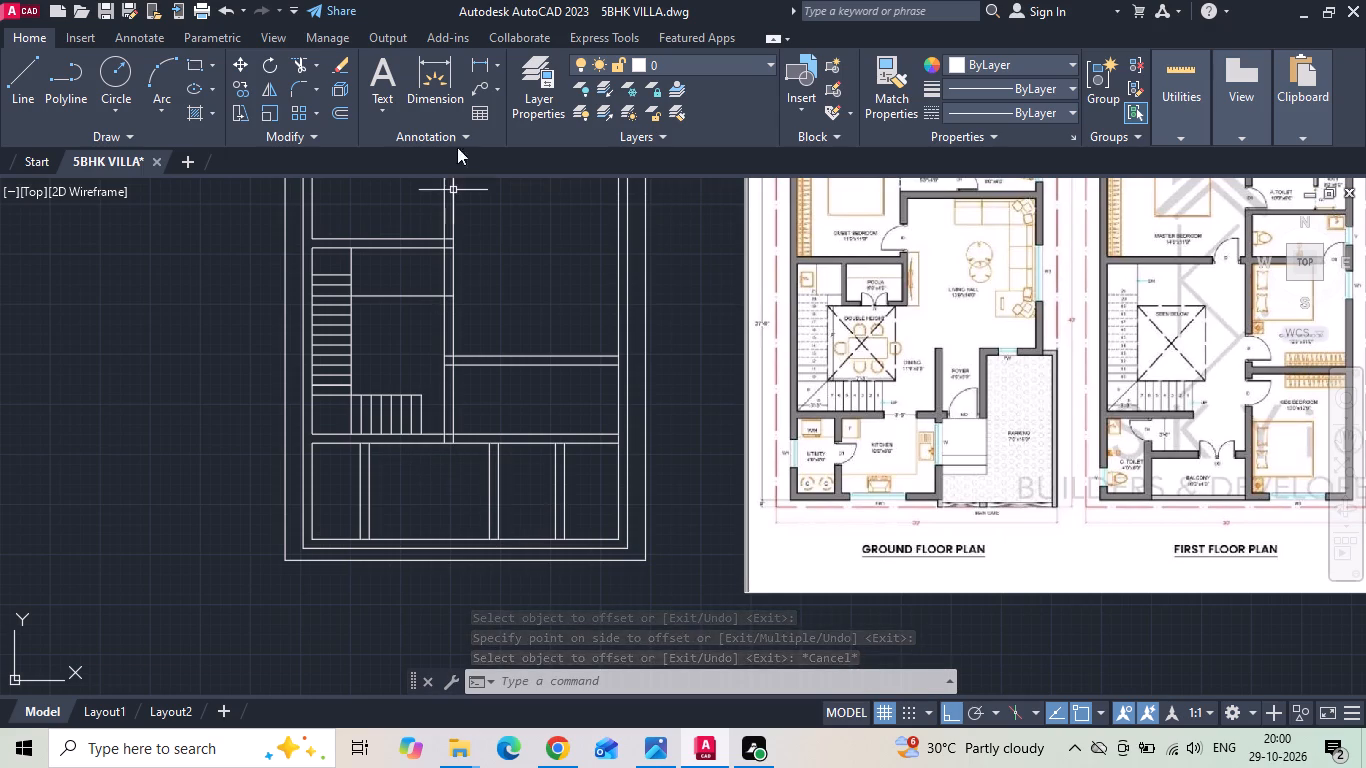
Measure the distance from the east face of the easternmost new wall to the outer plot boundary.
left_click(469, 62)
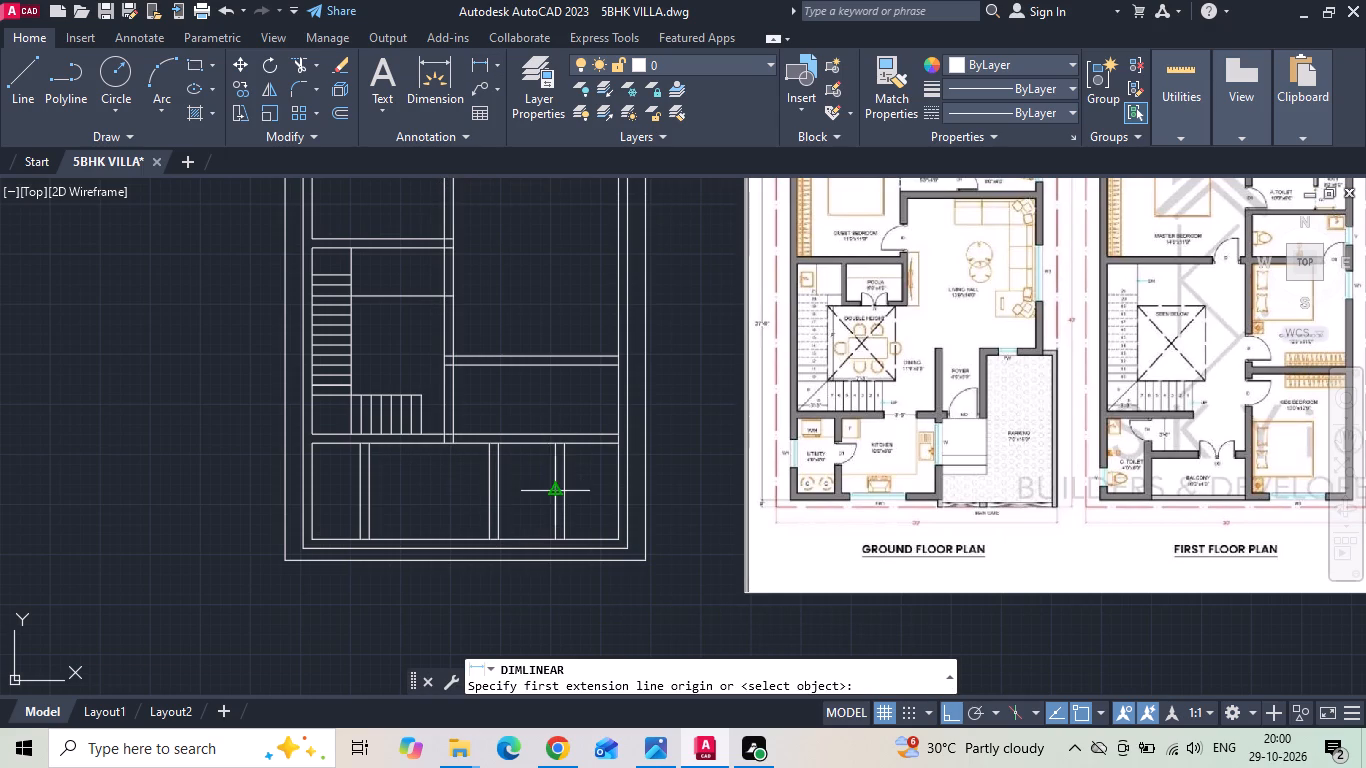
left_click(561, 479)
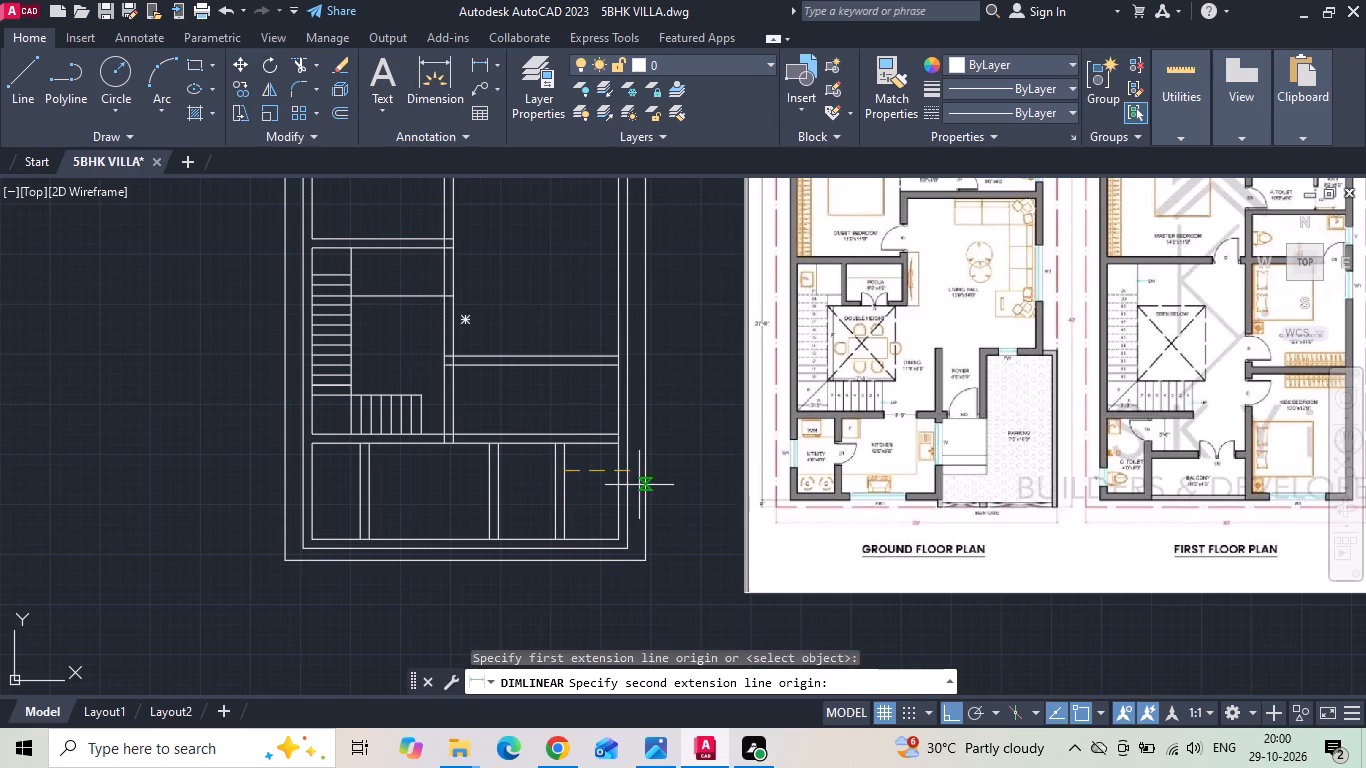
left_click(649, 475)
scroll(630, 486, "up", 1)
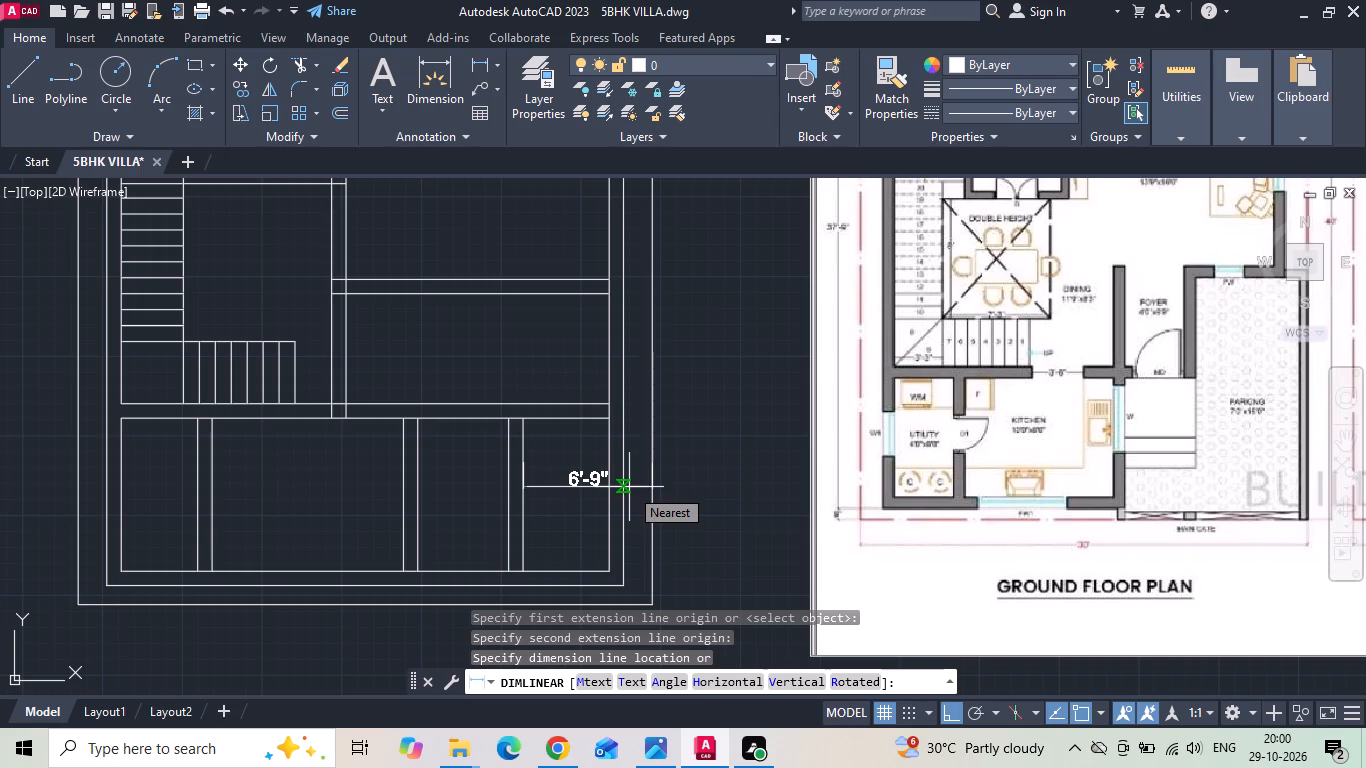
key("Escape")
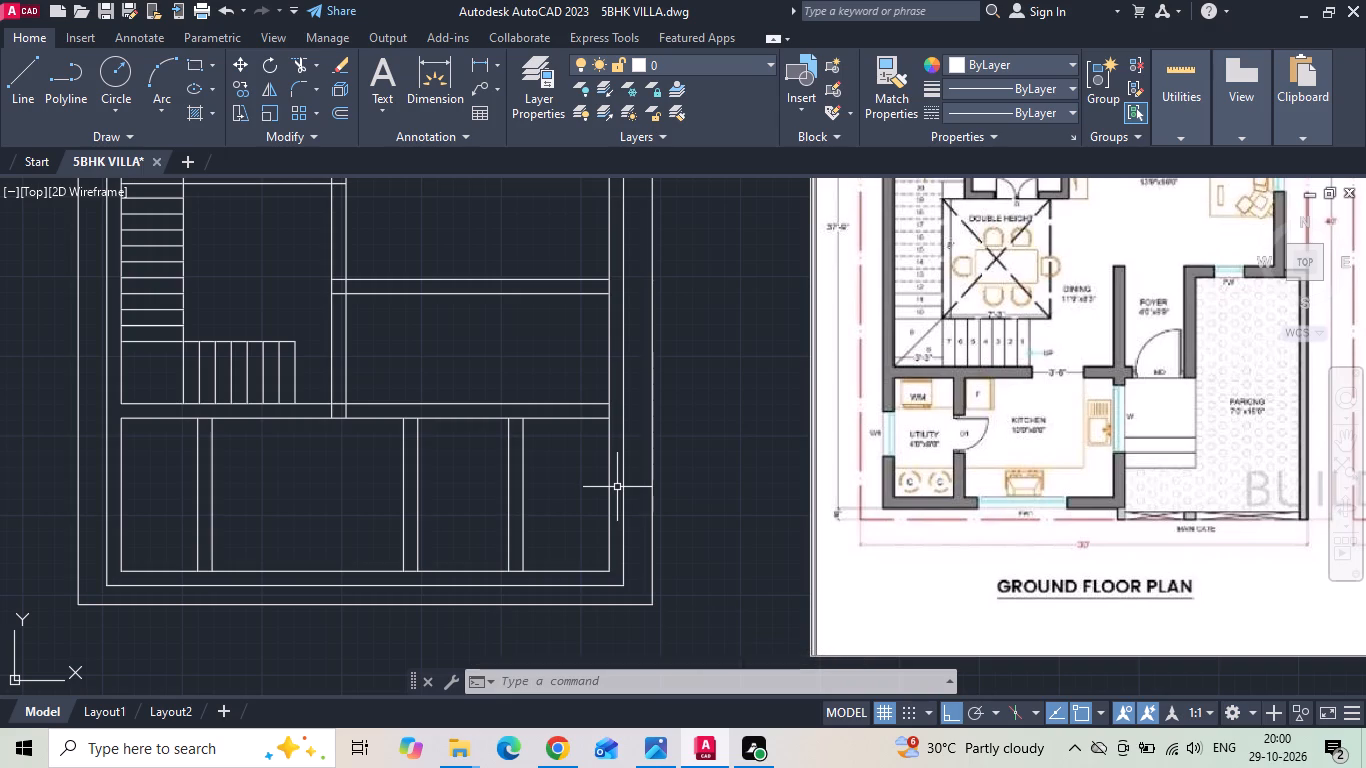
Add linear dimensions for the guest bedroom's north-south length and east-west width between its inner wall faces.
scroll(599, 504, "down", 1)
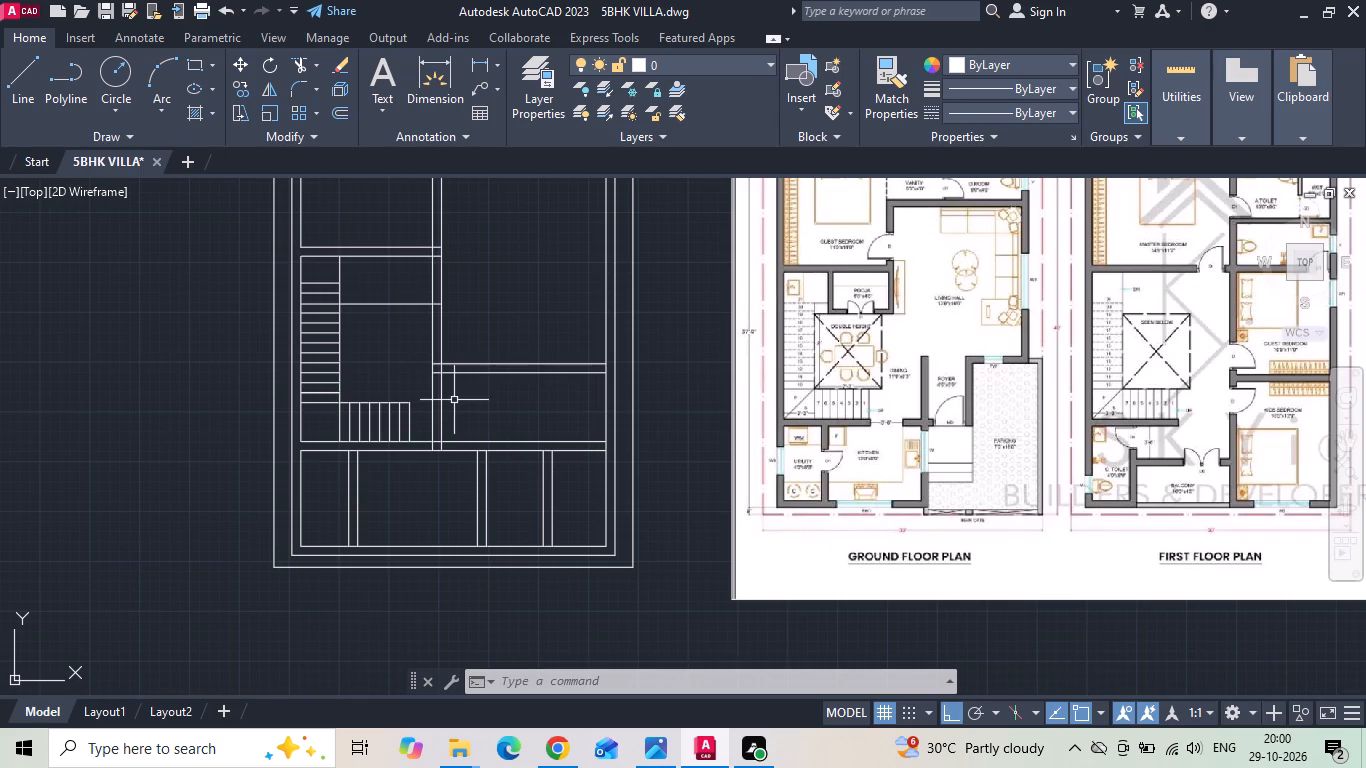
scroll(879, 221, "up", 2)
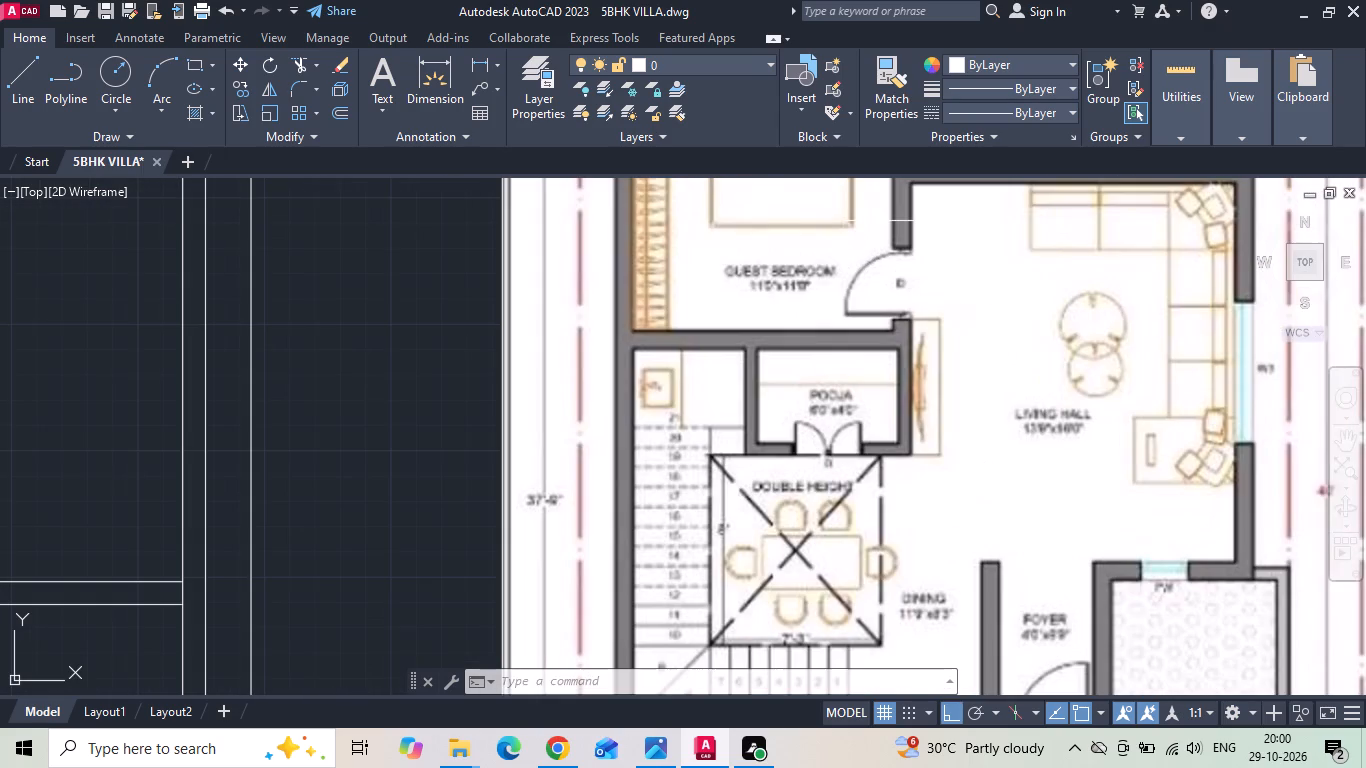
scroll(866, 317, "down", 2)
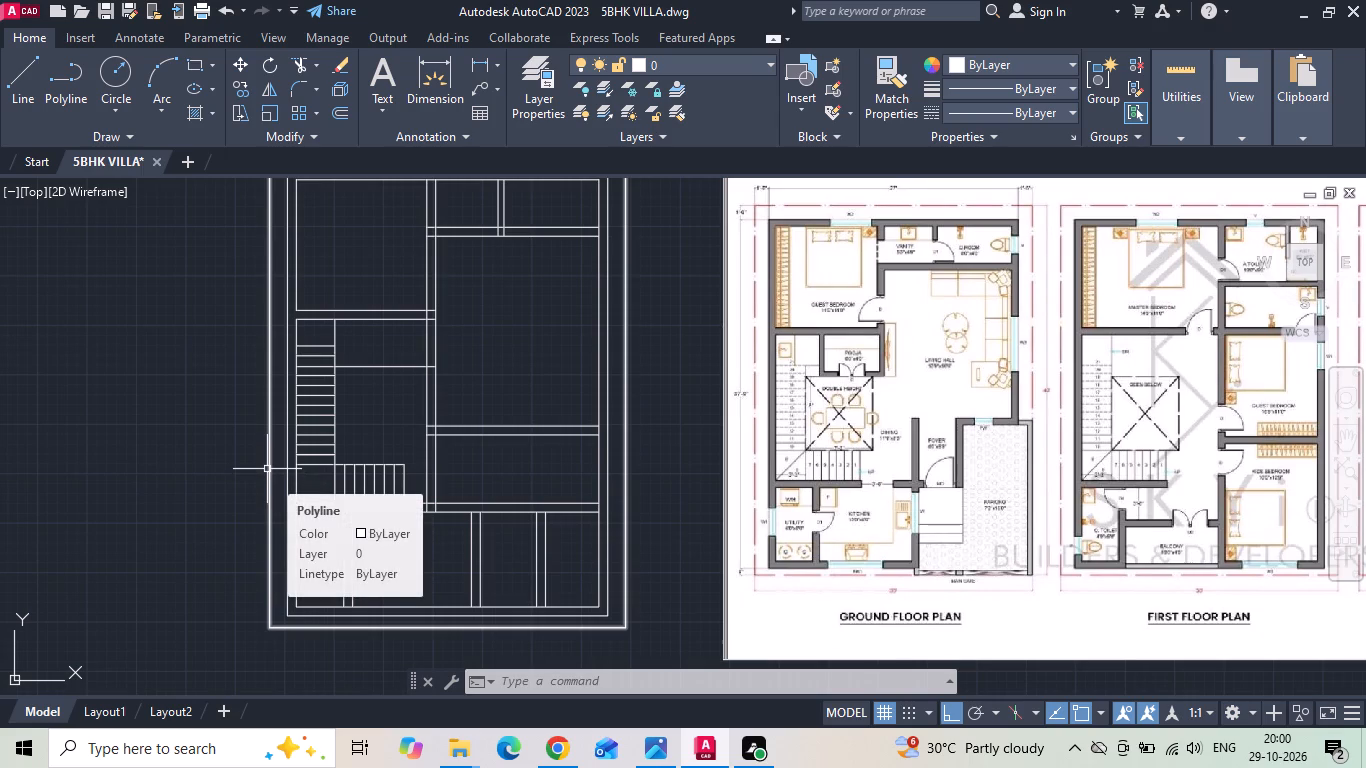
scroll(334, 297, "up", 1)
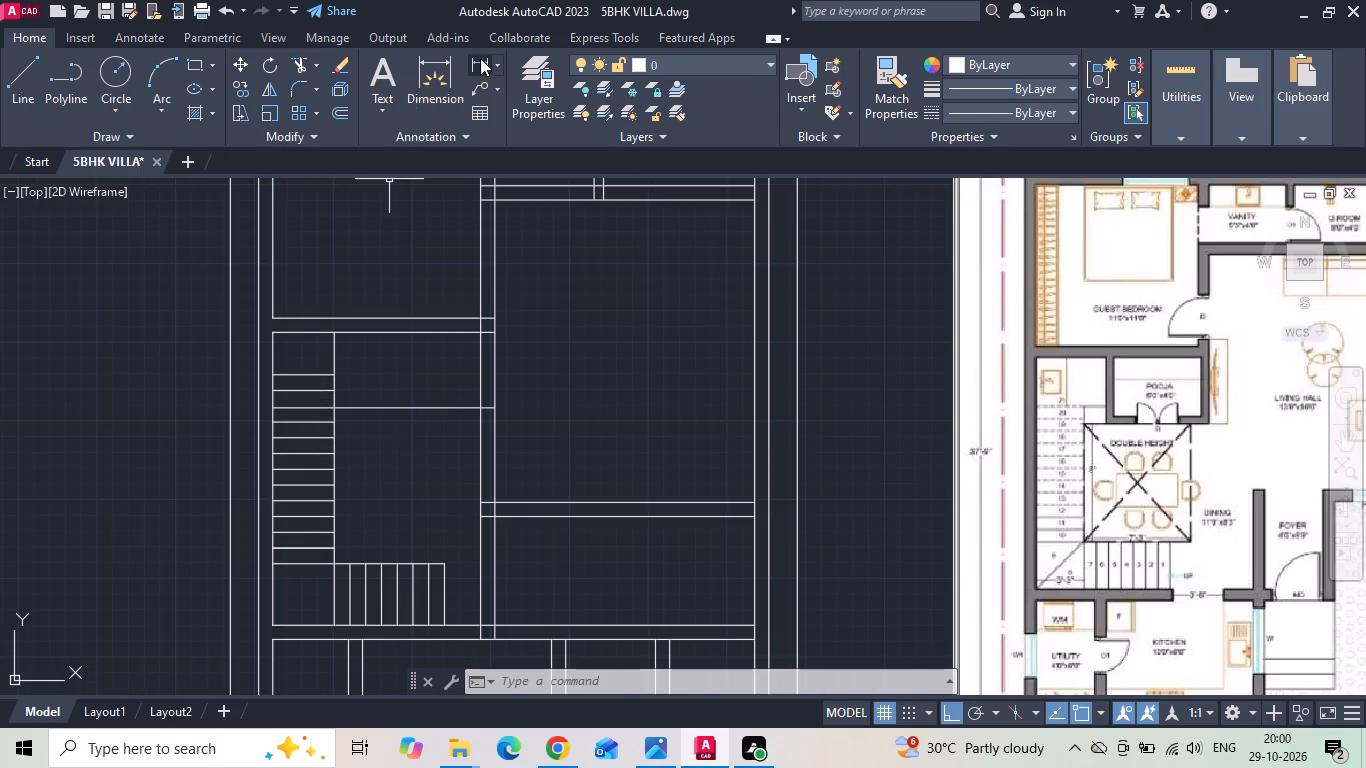
left_click(480, 58)
middle_click_drag(445, 250, 452, 389)
left_click(433, 456)
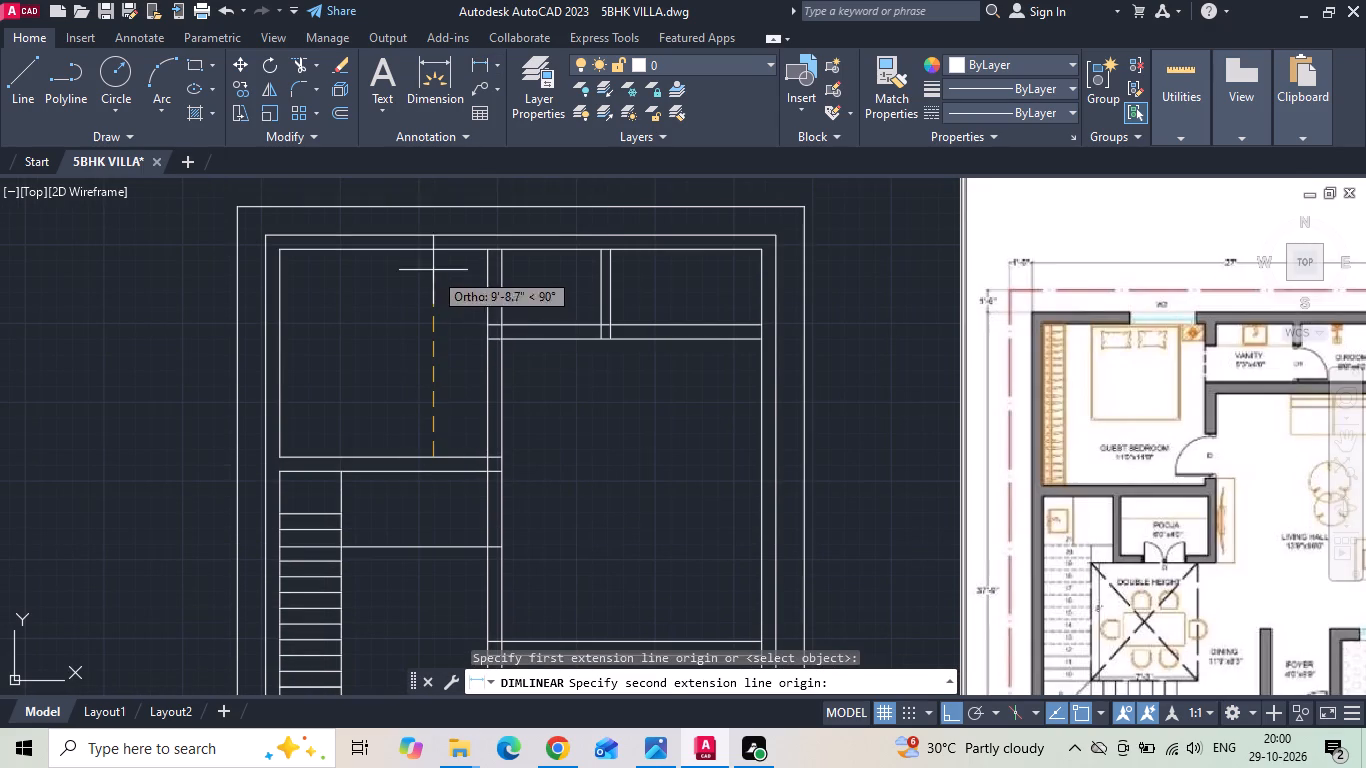
left_click(433, 253)
left_click(413, 303)
key("space")
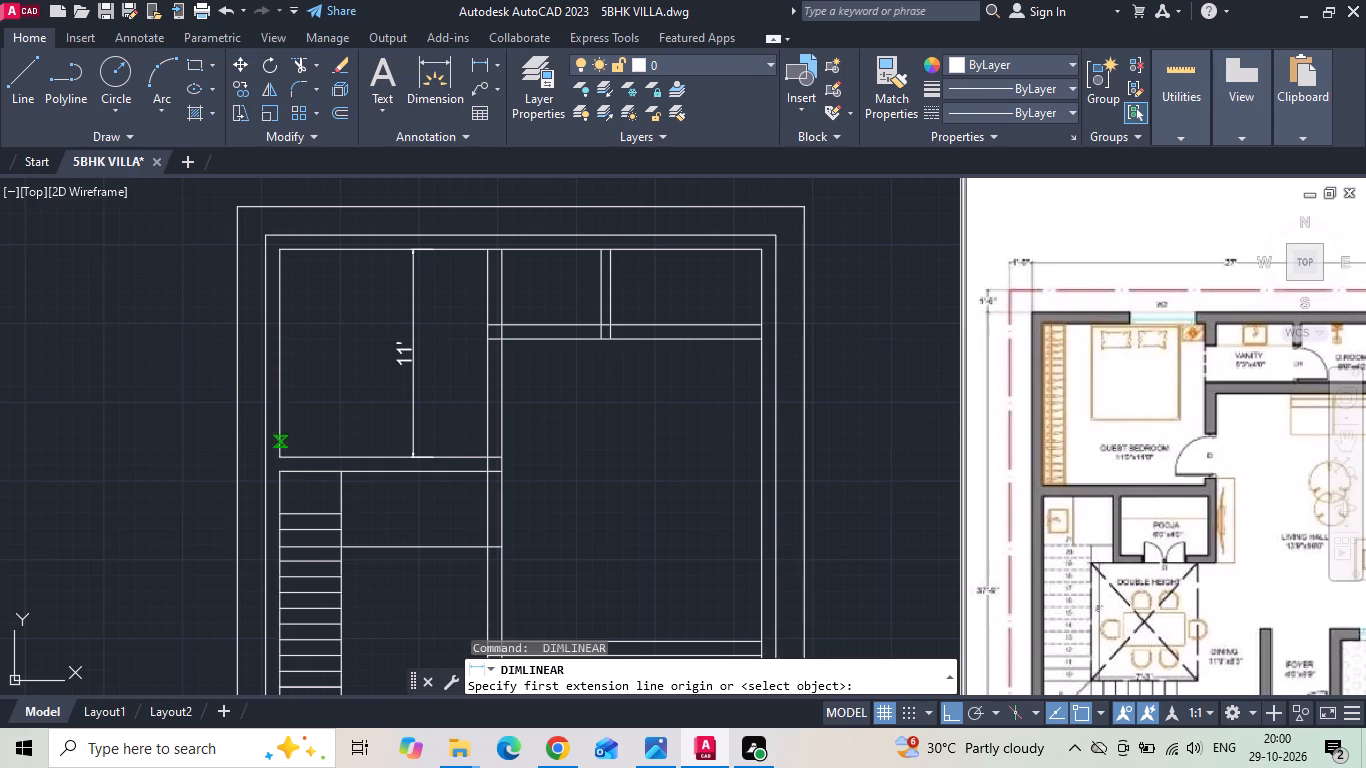
left_click(287, 442)
left_click(491, 444)
left_click(480, 396)
Add a vertical linear dimension for the depth of the pooja space below the guest bedroom wall.
key("space")
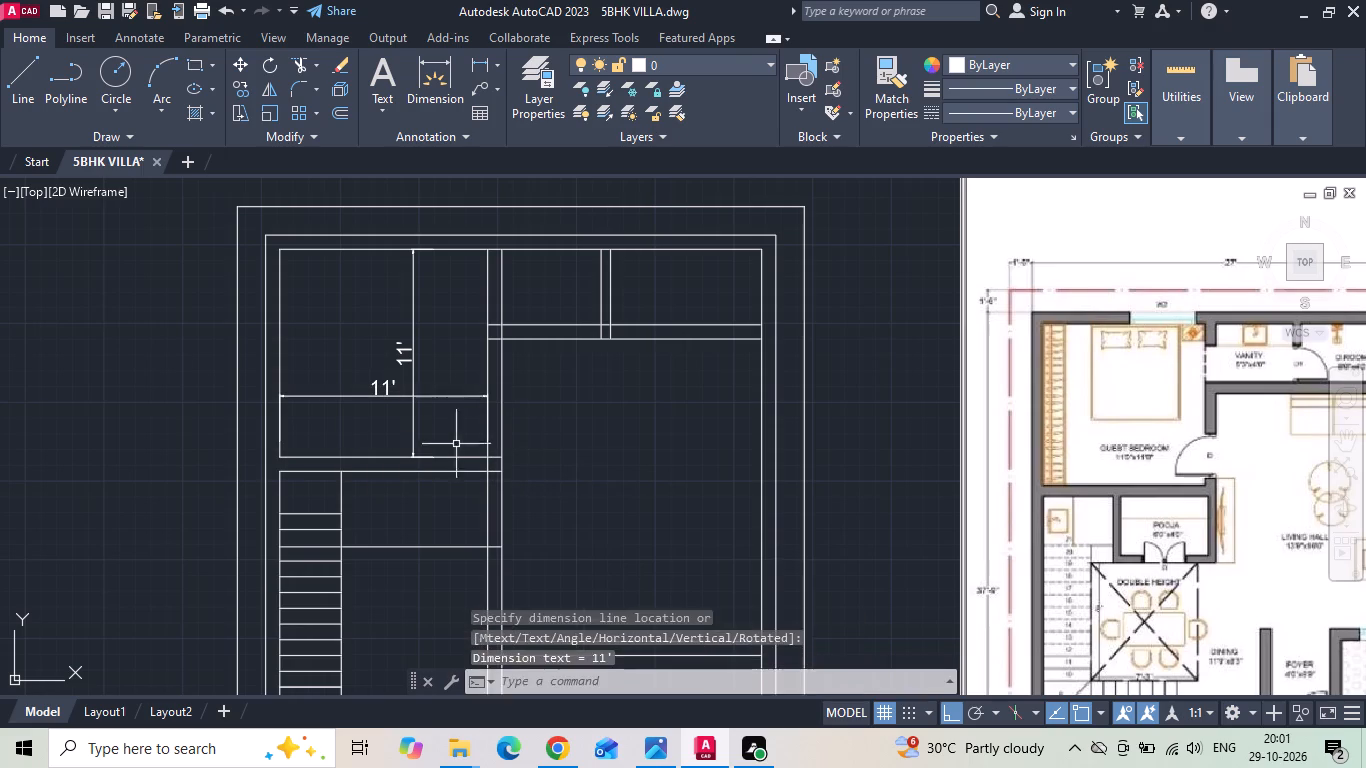
left_click_drag(452, 469, 450, 480)
left_click(450, 552)
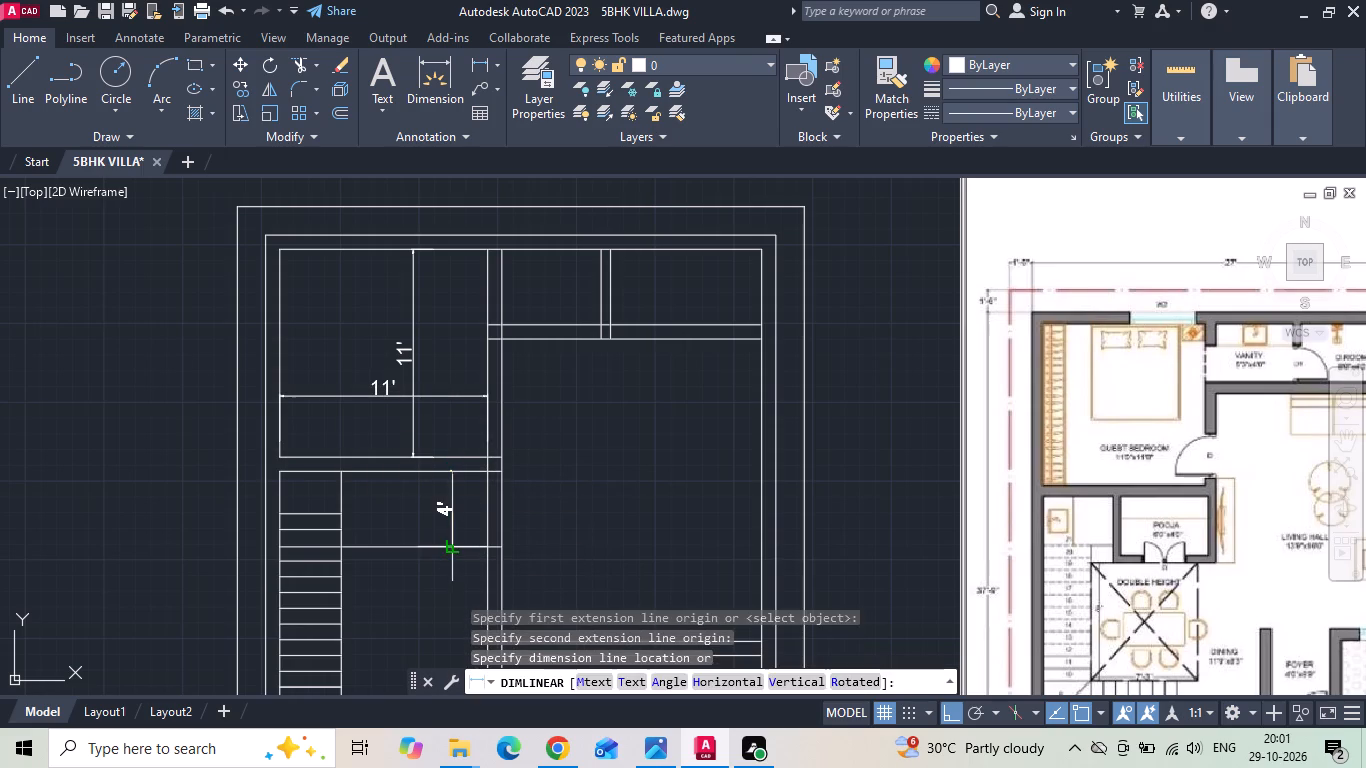
left_click(439, 539)
middle_click_drag(436, 526, 442, 470)
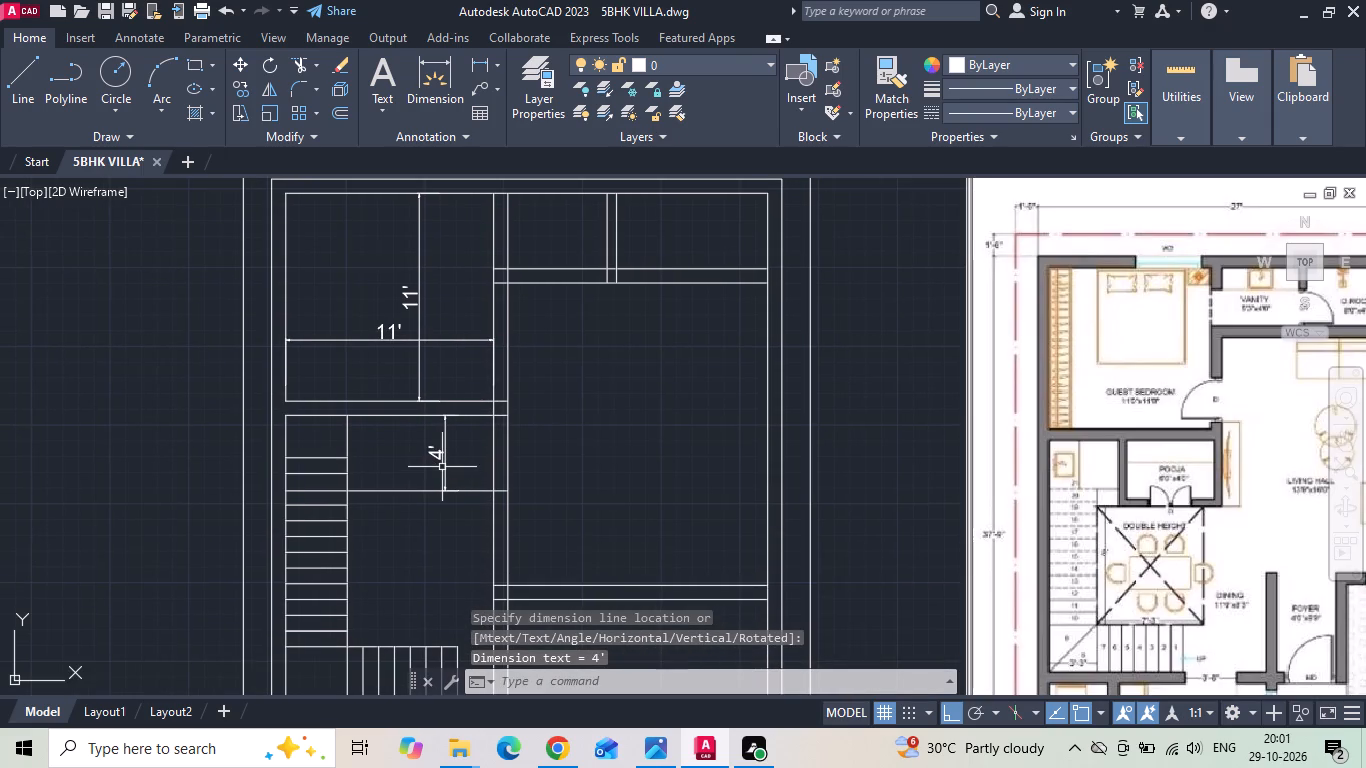
key("Escape")
key("Escape")
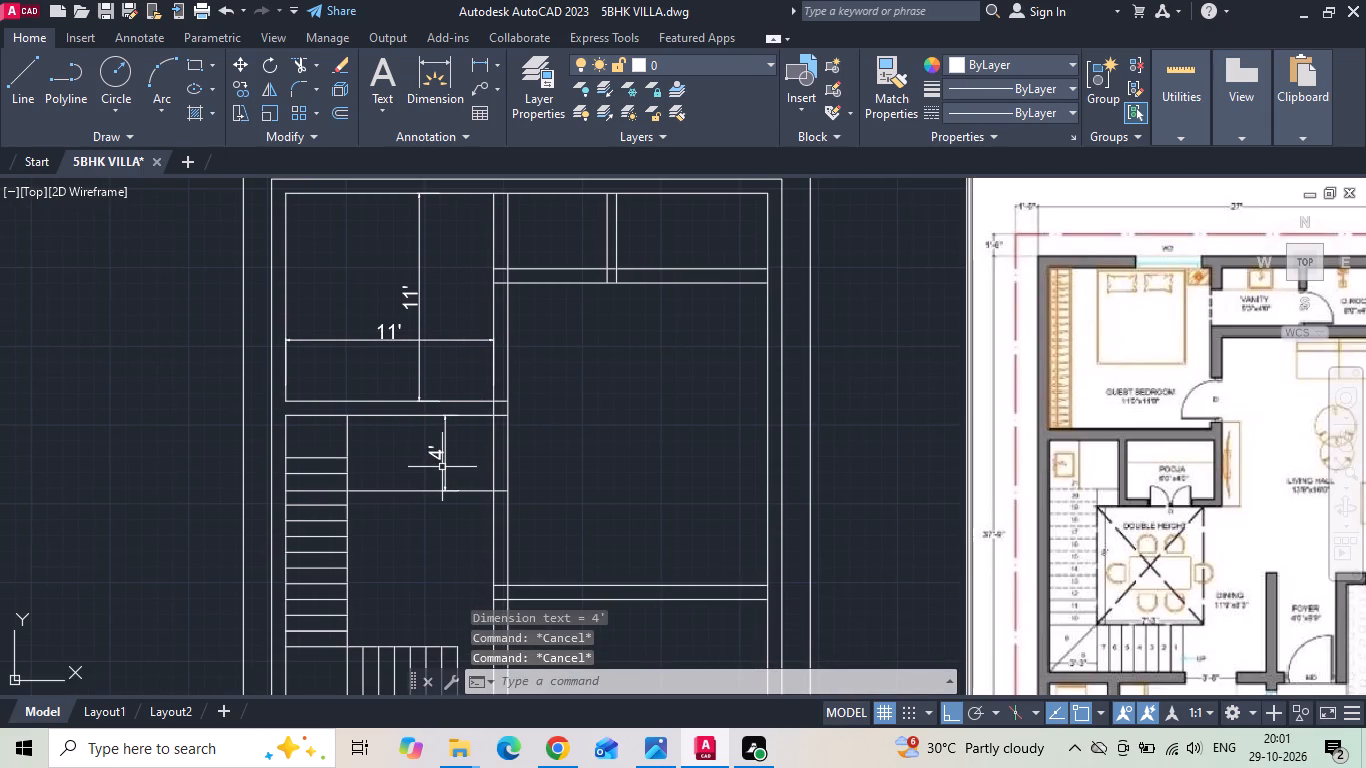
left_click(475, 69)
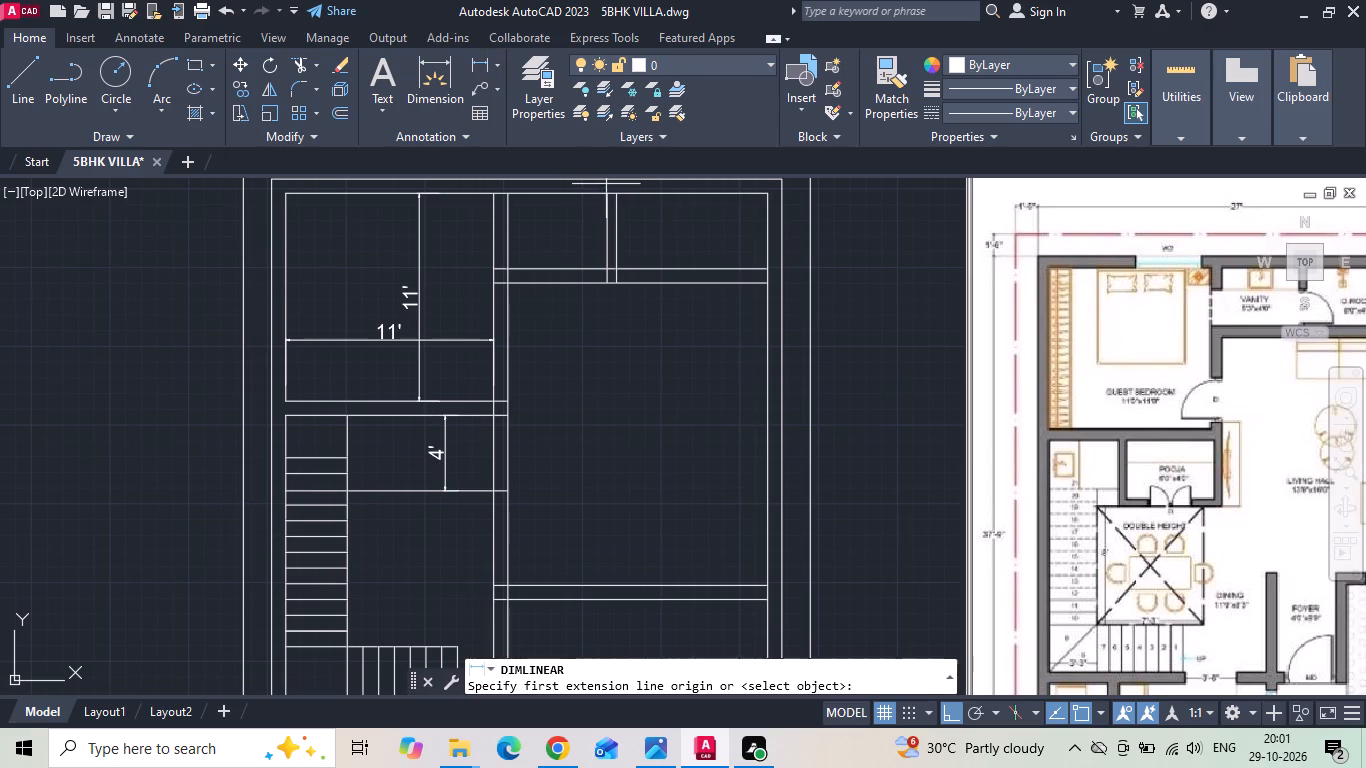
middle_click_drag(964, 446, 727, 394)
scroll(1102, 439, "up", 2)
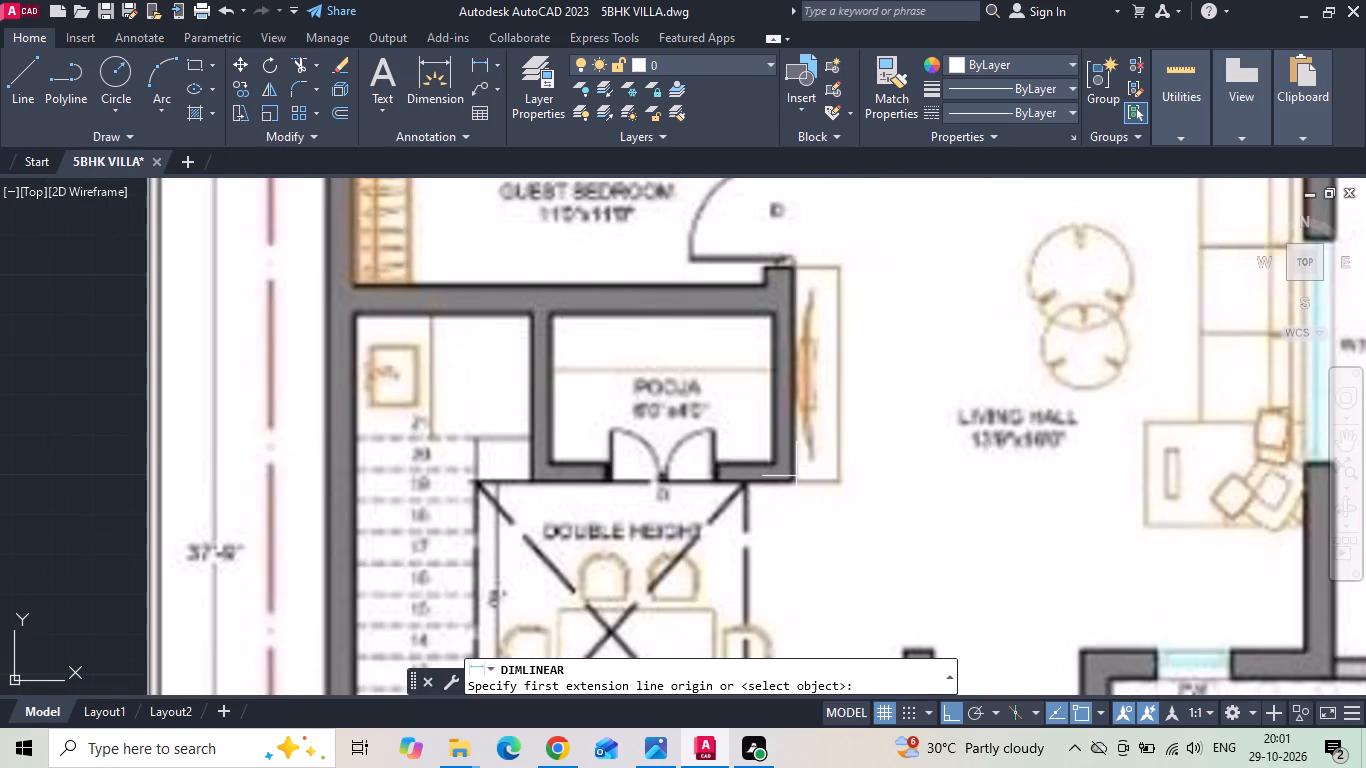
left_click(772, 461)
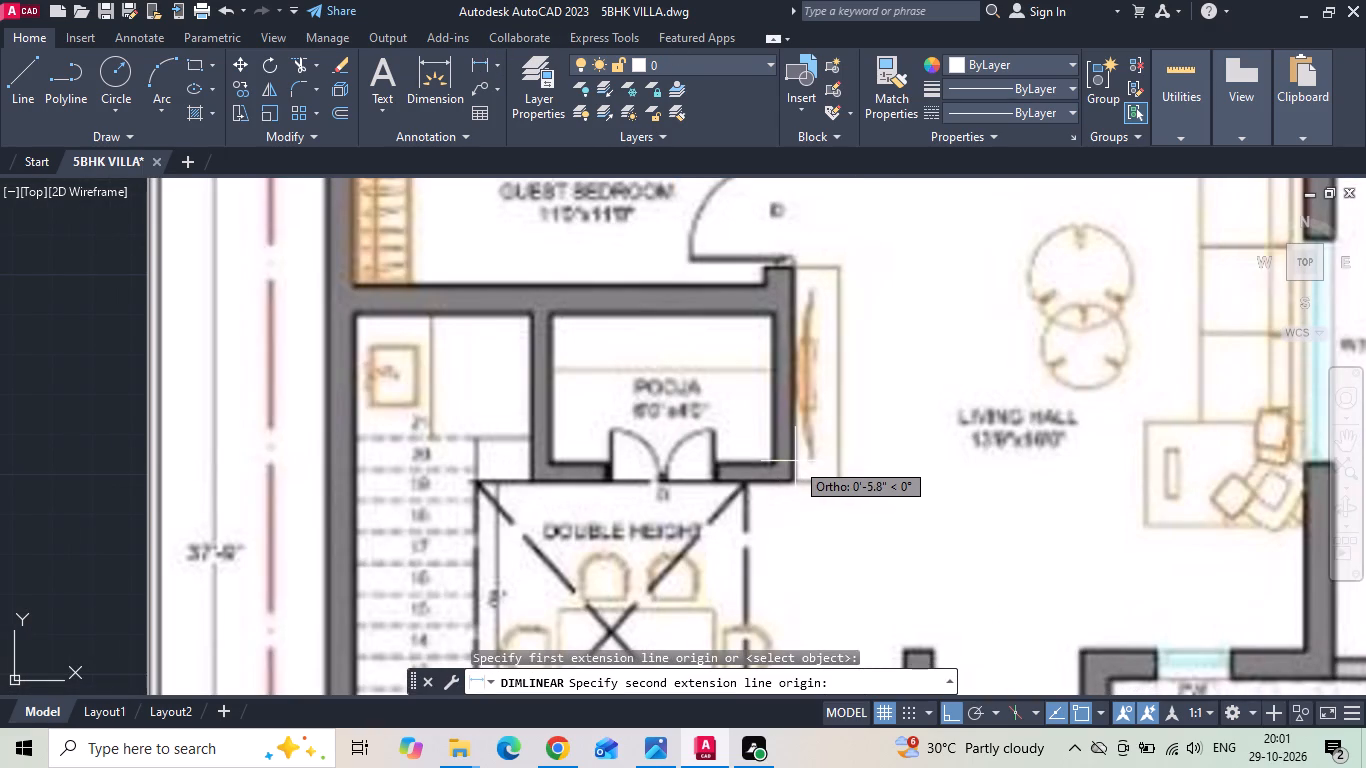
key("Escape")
Offset the inner line of the pooja room's east wall 6' west to set the pooja room's width.
scroll(802, 387, "down", 2)
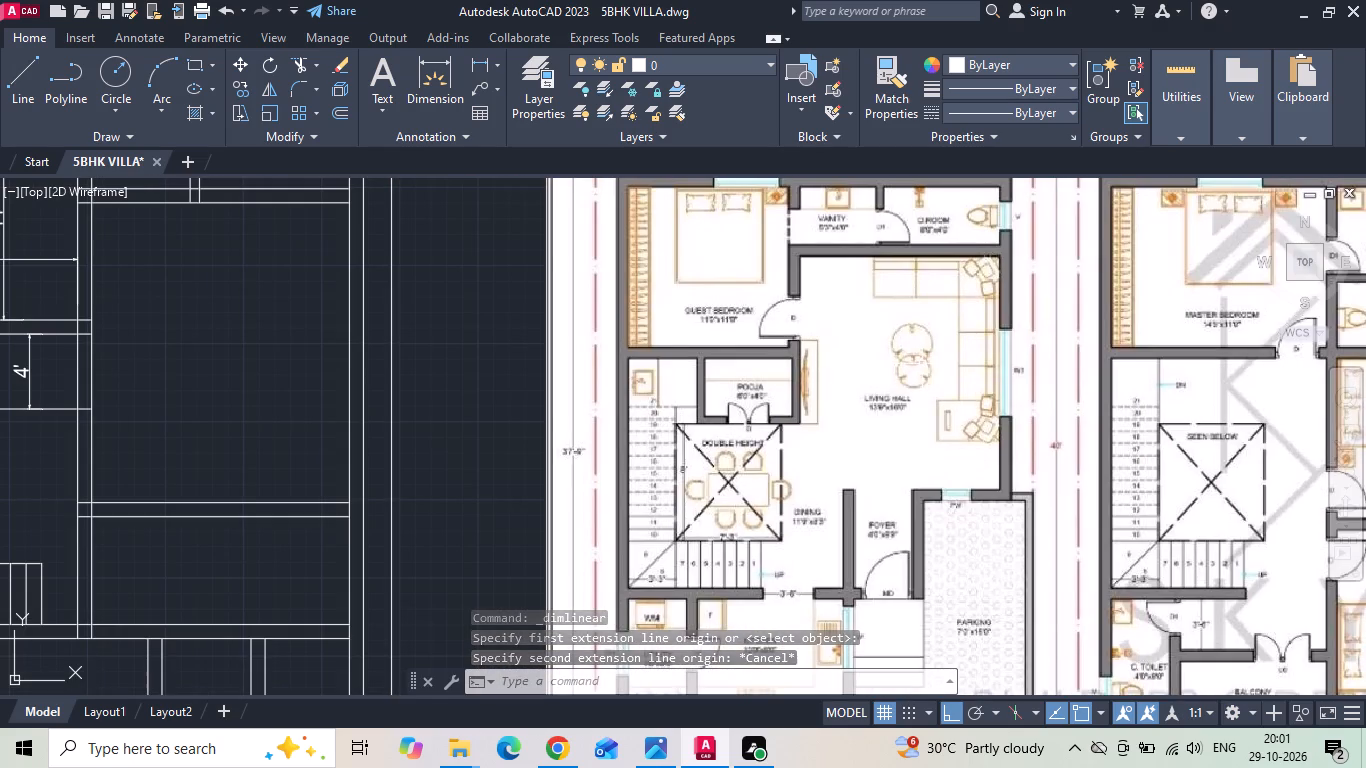
scroll(922, 370, "down", 2)
scroll(545, 364, "up", 3)
type("O 6'")
key("Return")
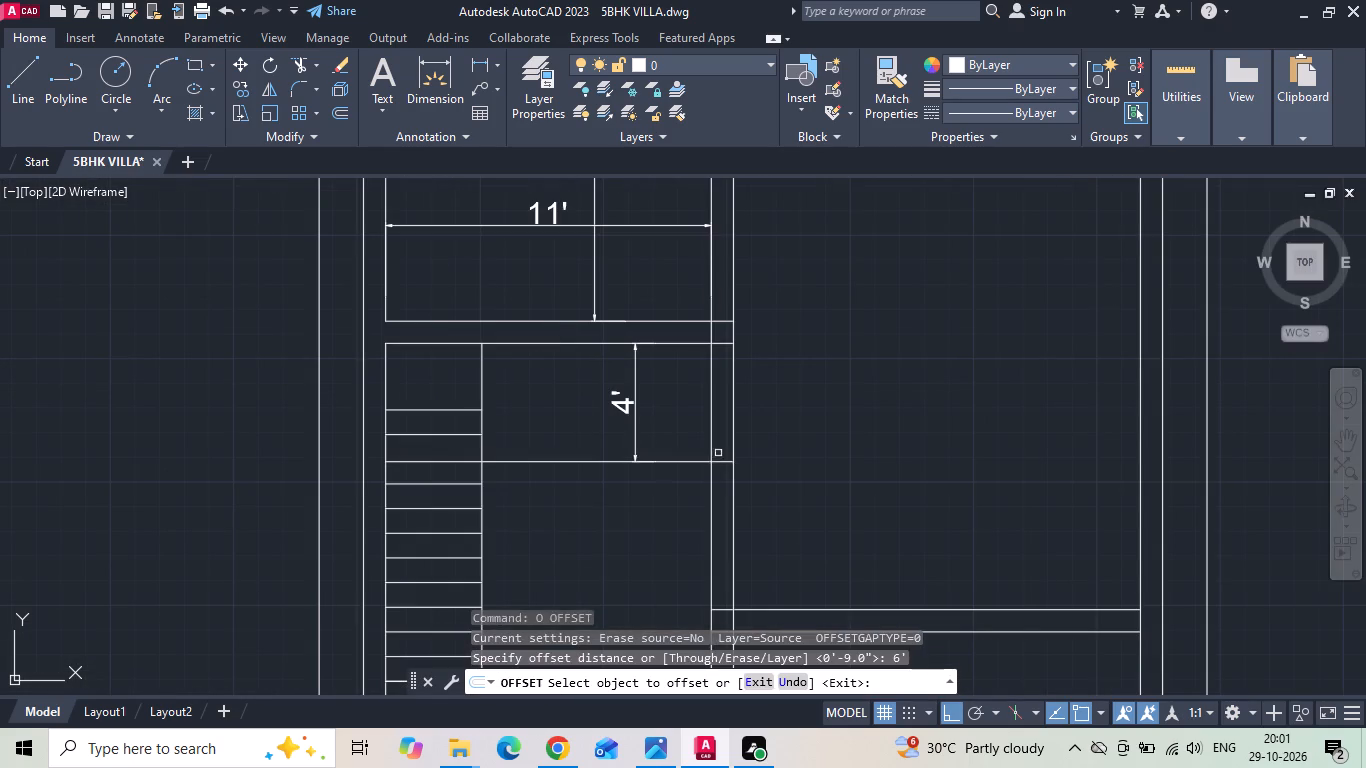
left_click(710, 413)
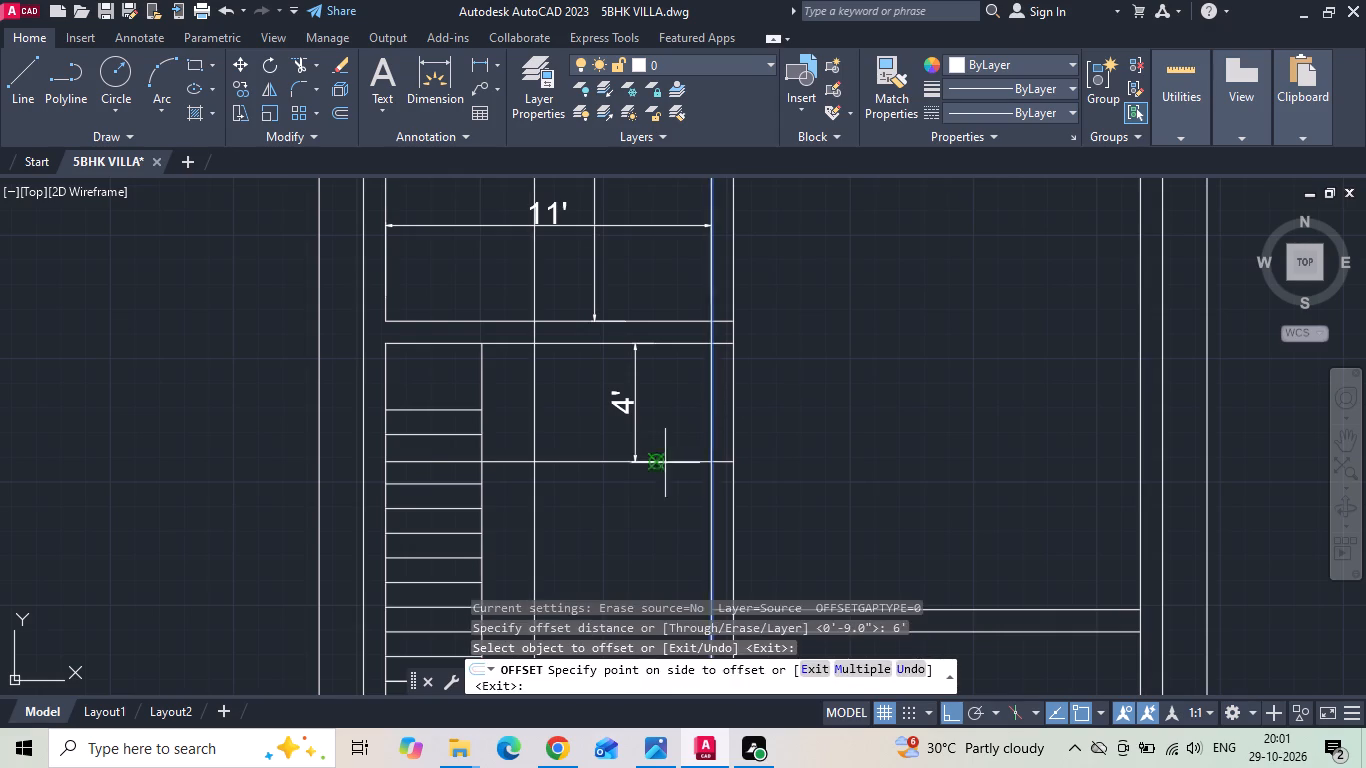
left_click(661, 470)
scroll(659, 470, "down", 2)
key("Escape")
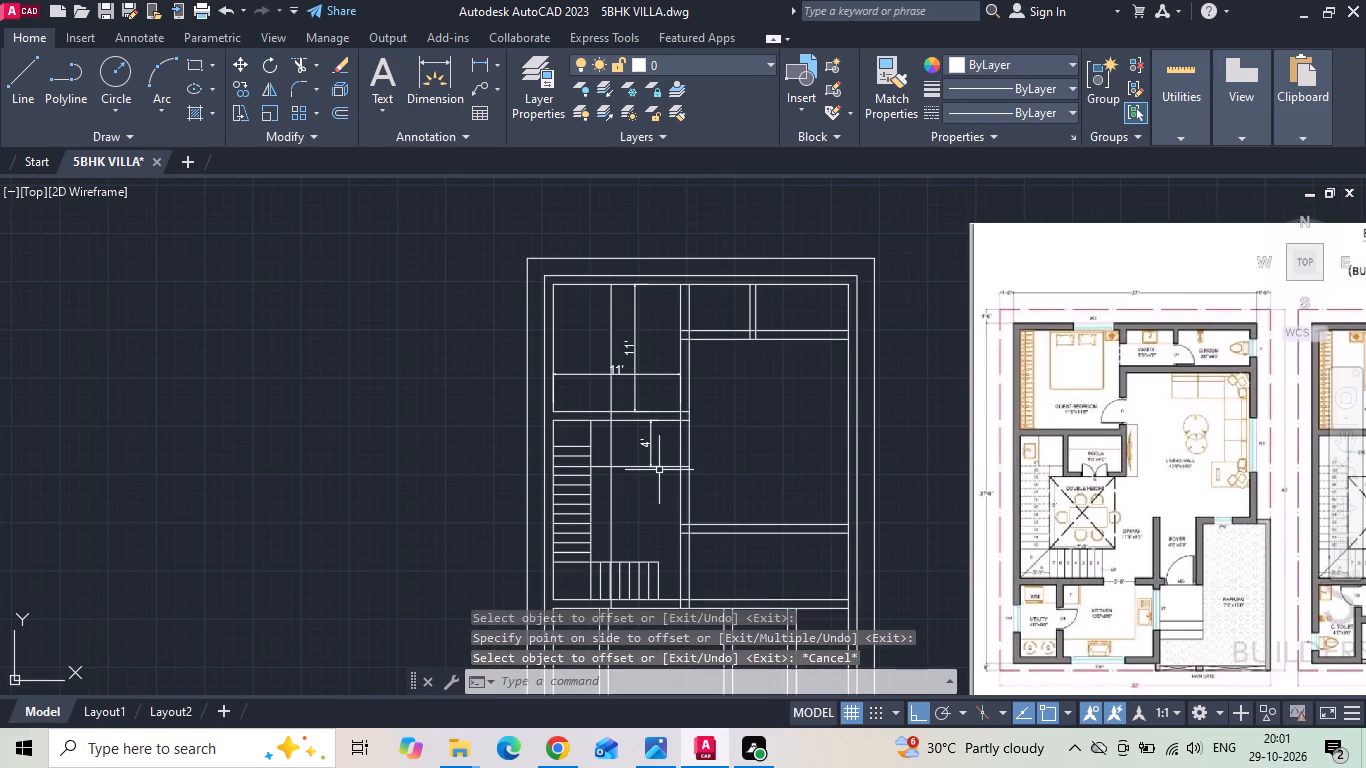
Offset the new vertical line 6" west to give the pooja room's west wall its thickness.
type("O")
key("space")
type("6")
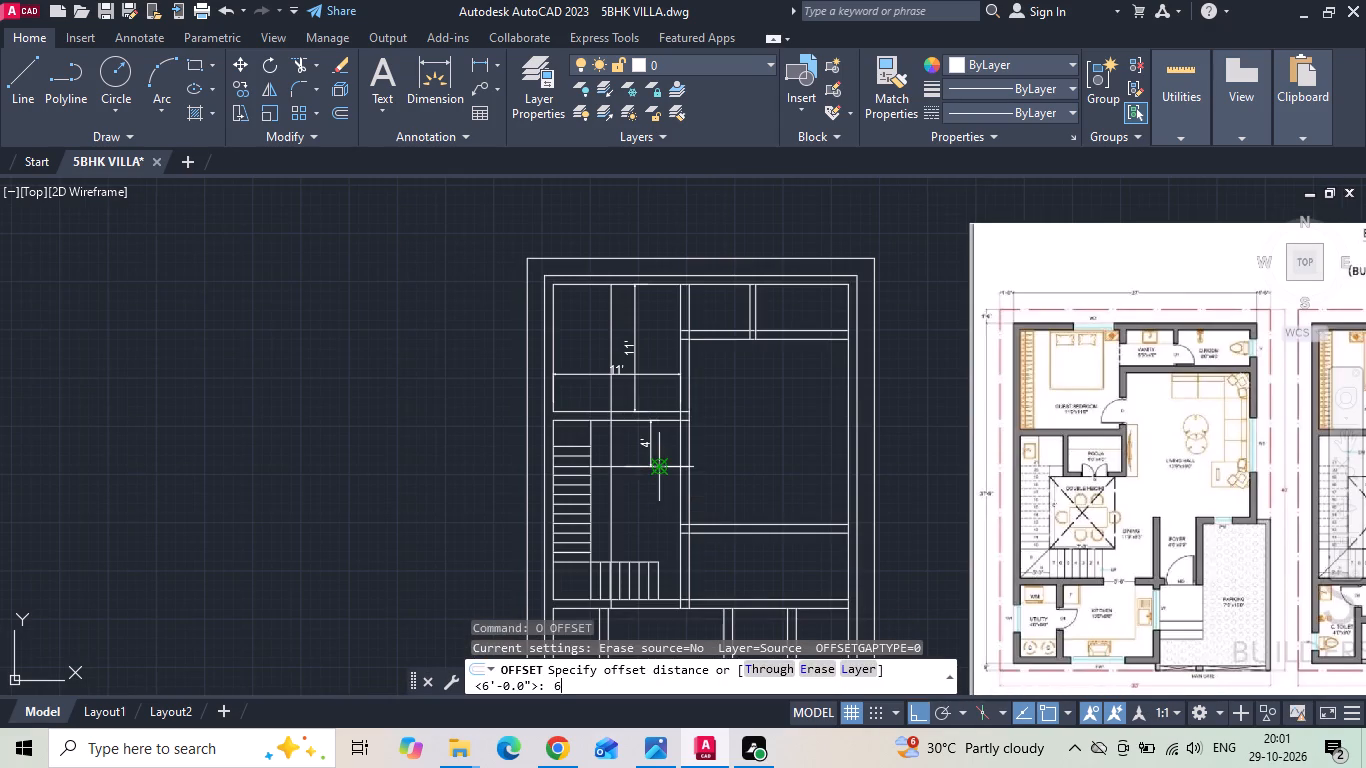
key("space")
scroll(600, 460, "up", 1)
left_click(615, 417)
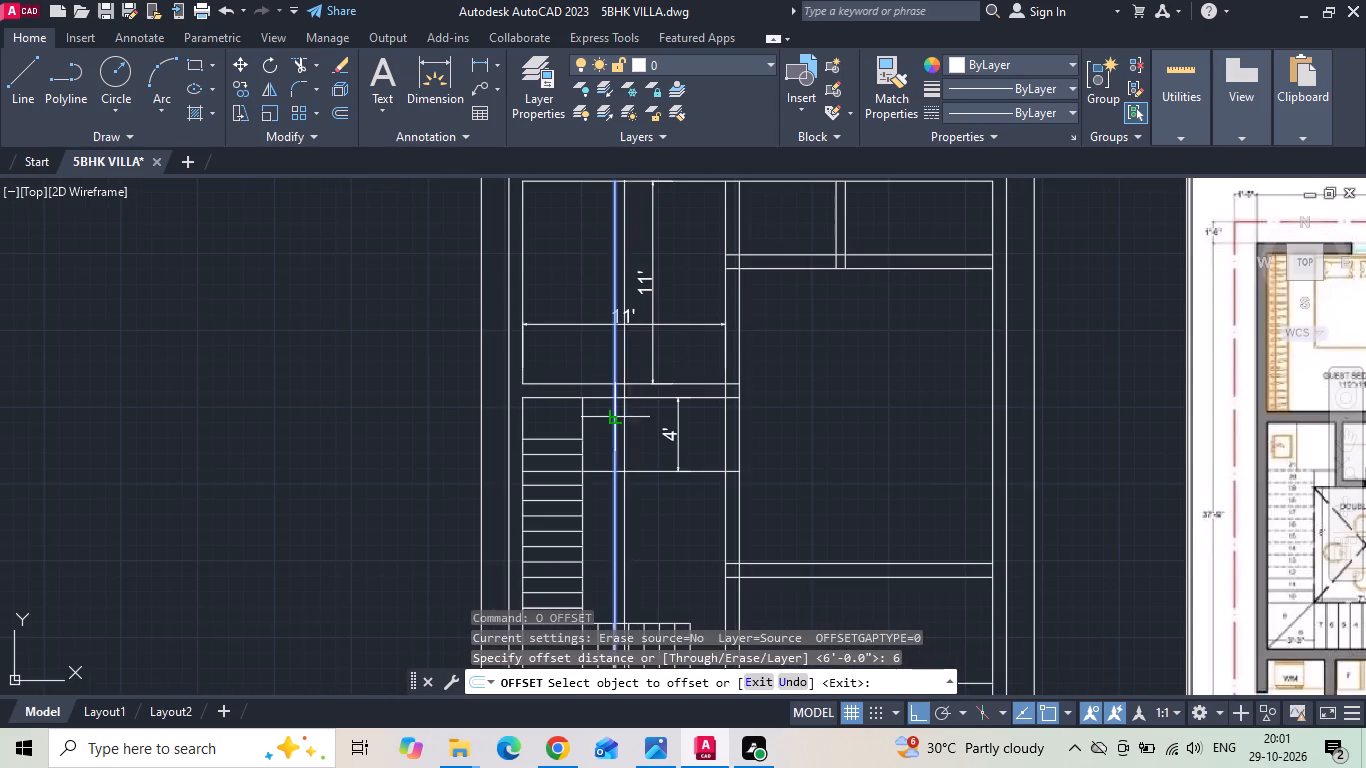
left_click(601, 434)
key("Escape")
Move both lines of the pooja room's west wall 3" east.
left_click(630, 430)
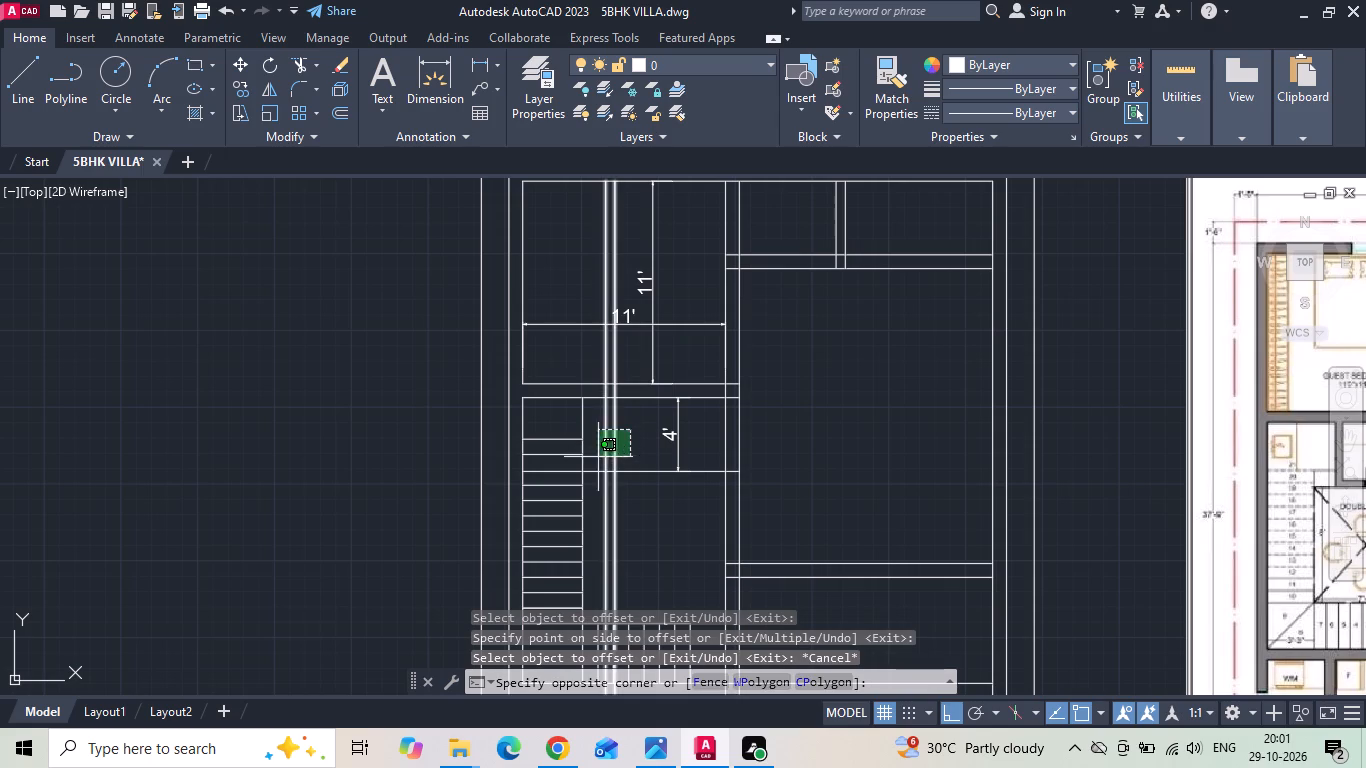
left_click(598, 457)
right_click(597, 458)
left_click(634, 390)
scroll(641, 473, "up", 1)
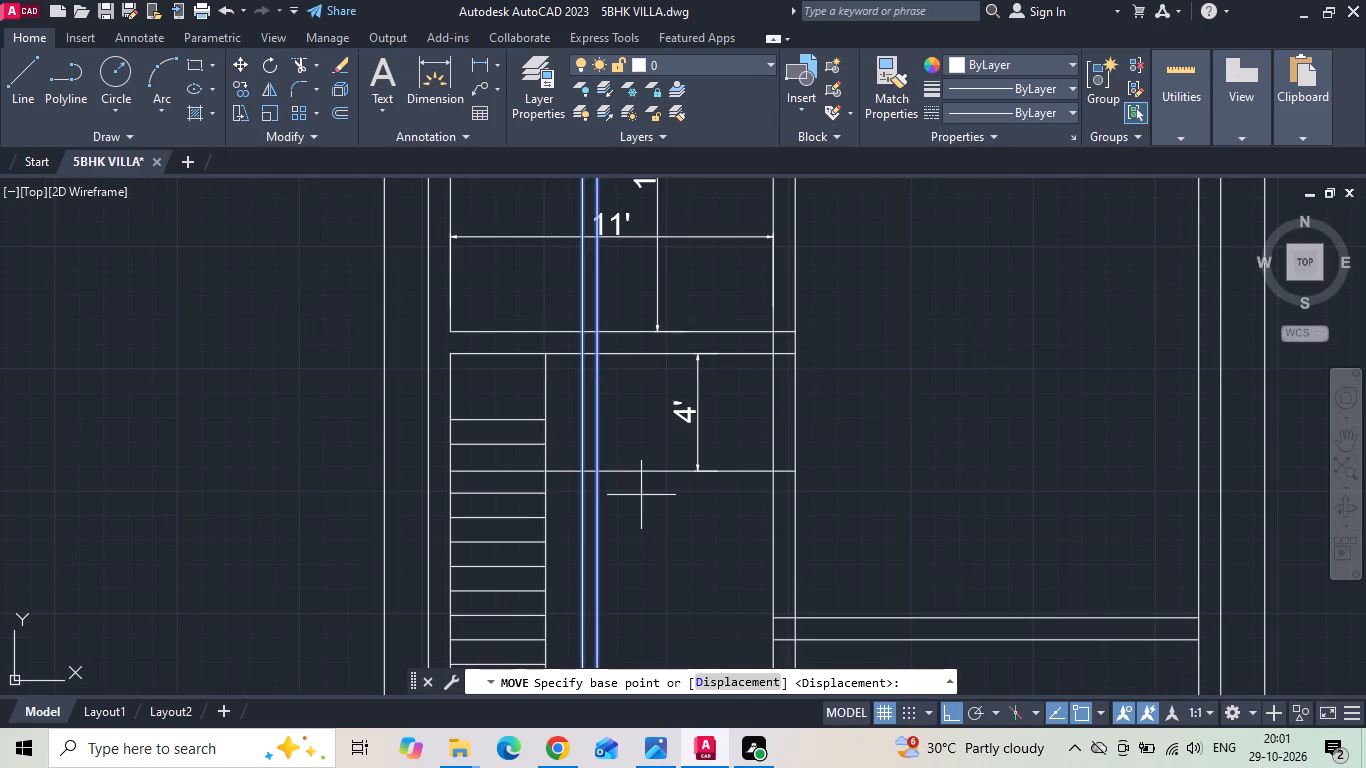
left_click(641, 499)
type("3")
key("space")
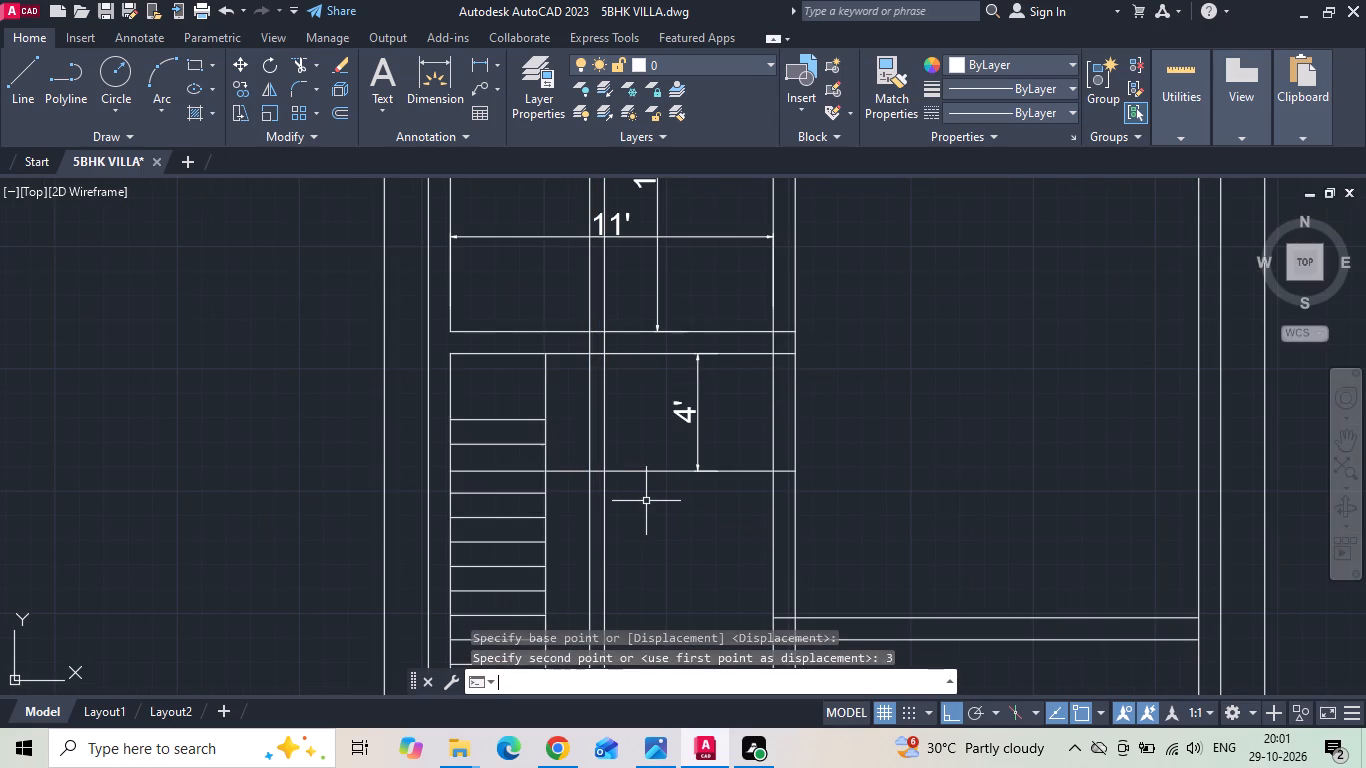
Trim the east wall's inner line where it crosses the guest bedroom's south wall.
key("t")
key("Escape")
key("t")
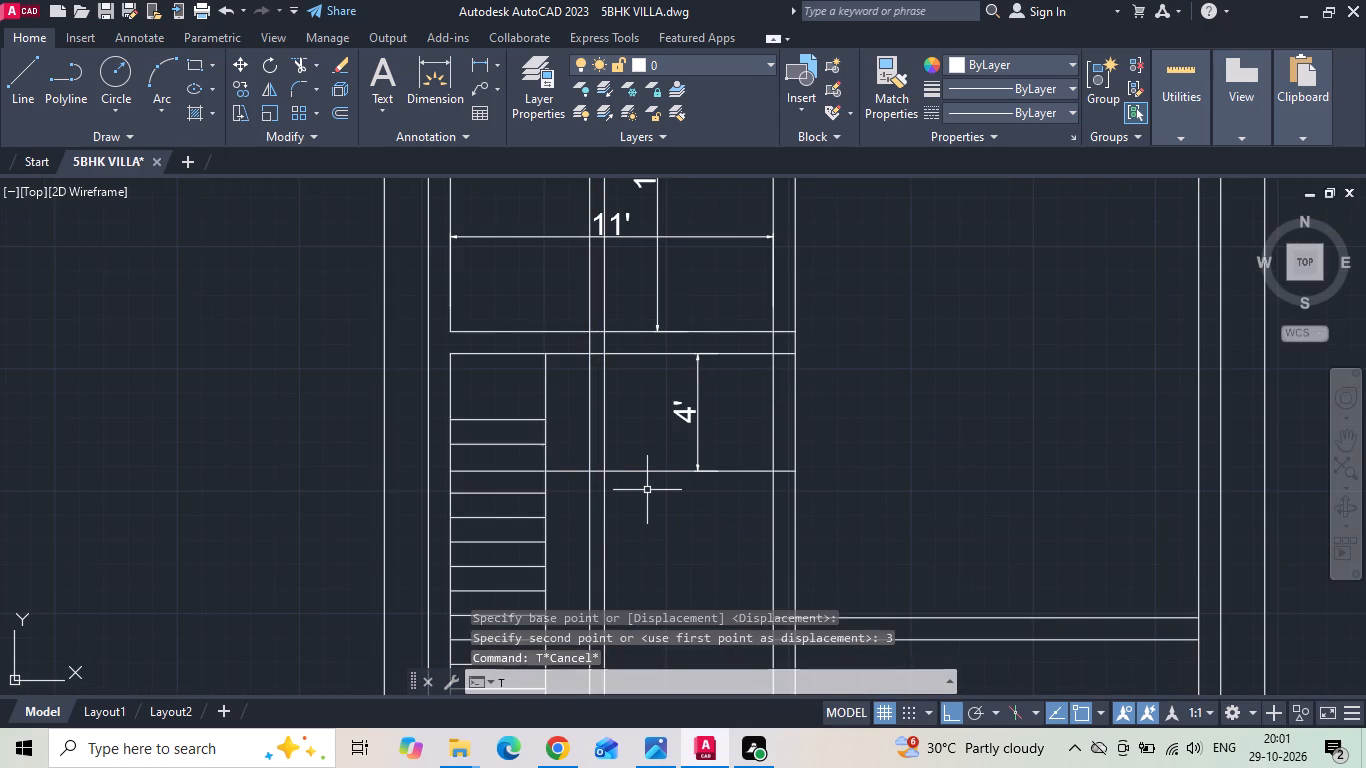
key("r")
key("space")
key("space")
left_click(773, 340)
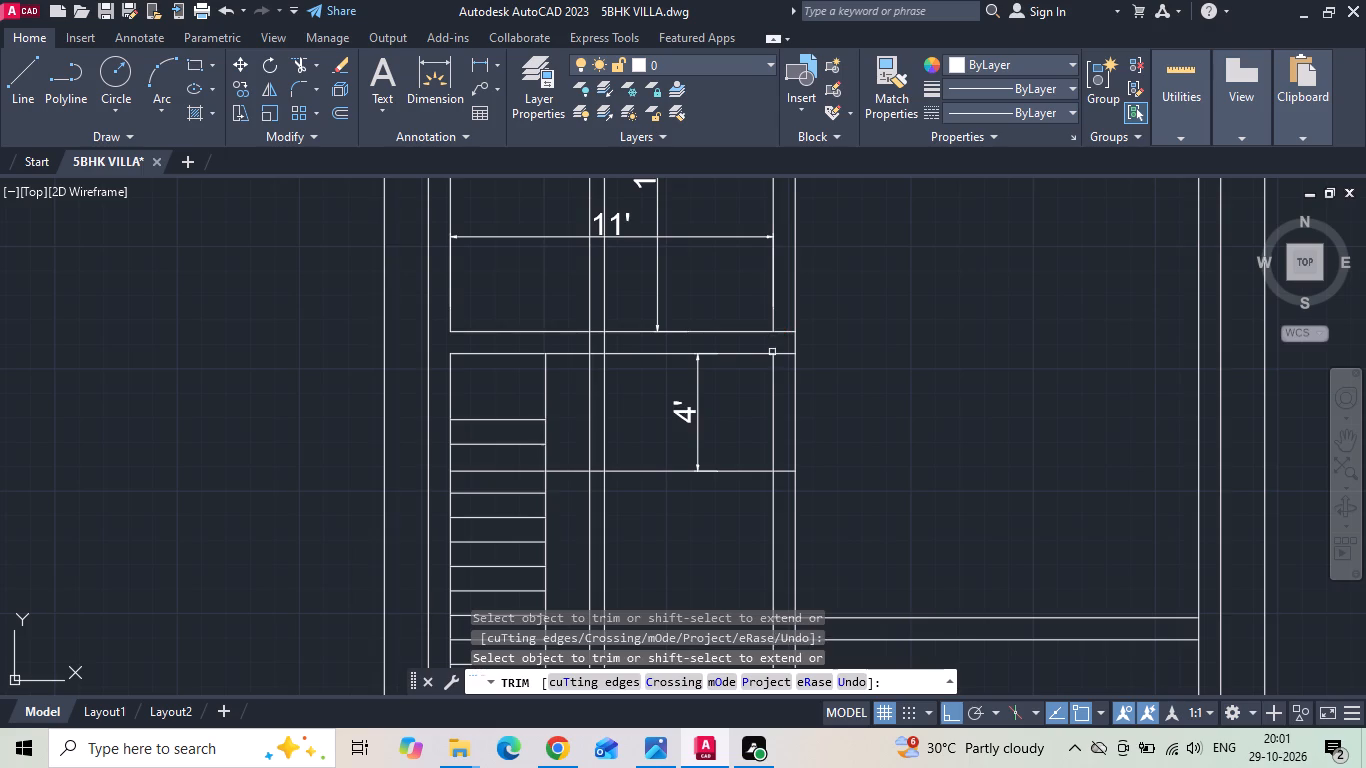
key("Escape")
Move the inner line of the pooja room's east wall 3" east to thin that wall.
left_click(773, 385)
right_click(785, 375)
left_click(858, 357)
left_click(885, 396)
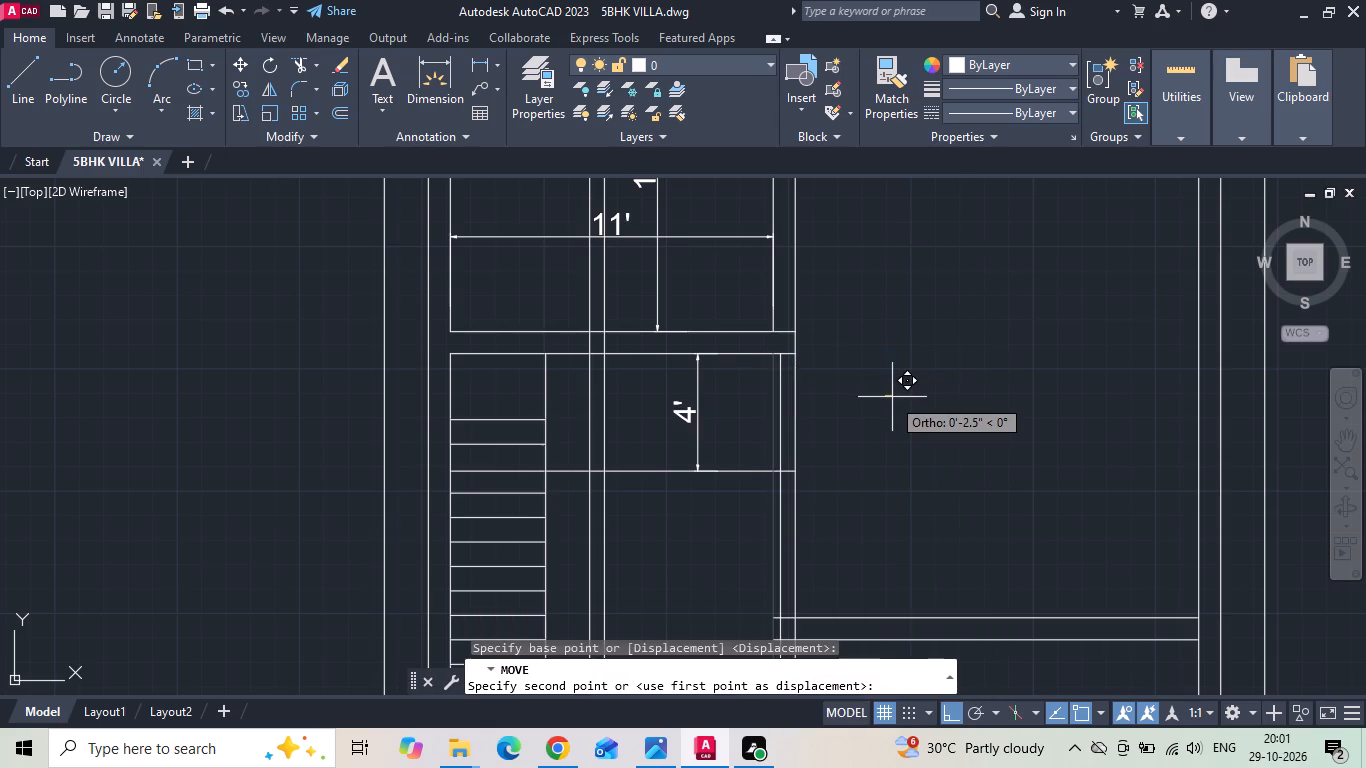
type("3")
key("space")
Trim both pooja east wall lines between the pooja's south line and the wall at the south end of the living hall.
scroll(684, 399, "down", 2)
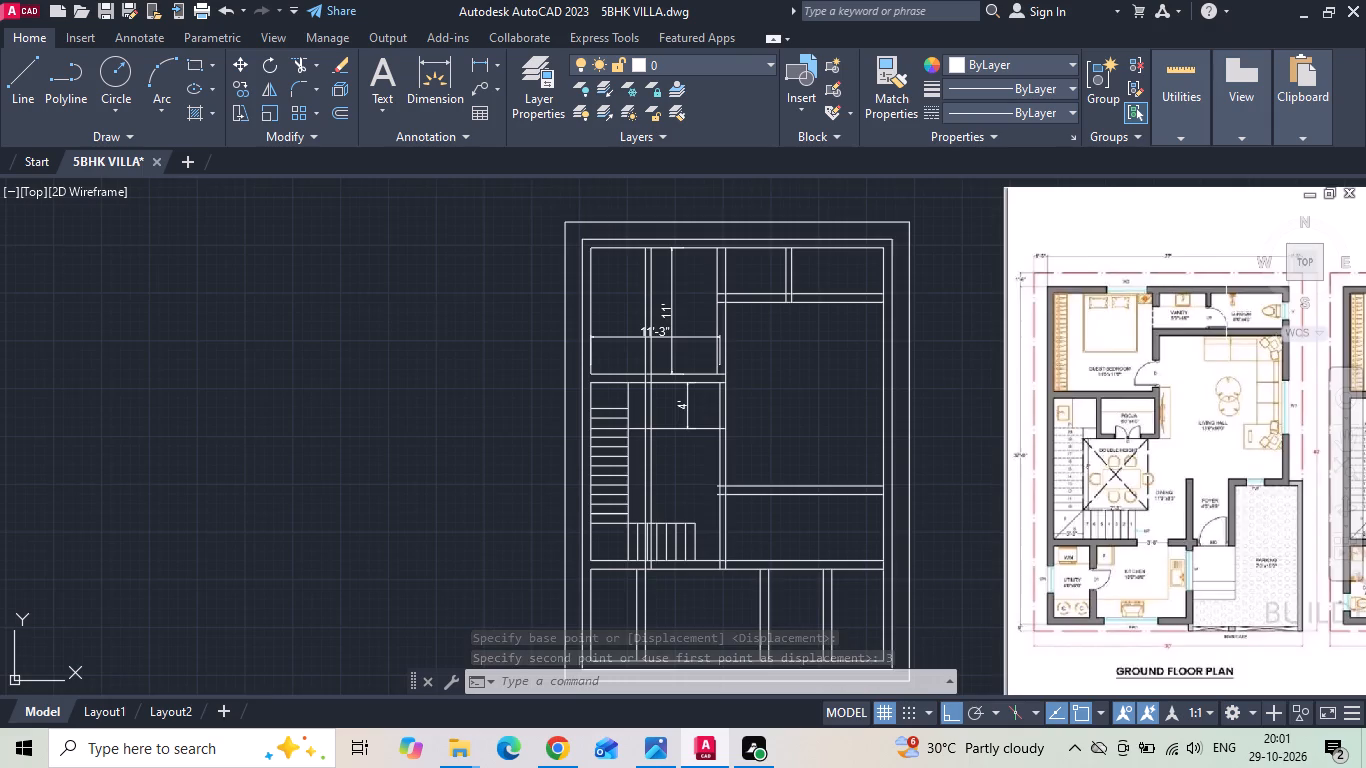
scroll(1226, 313, "up", 2)
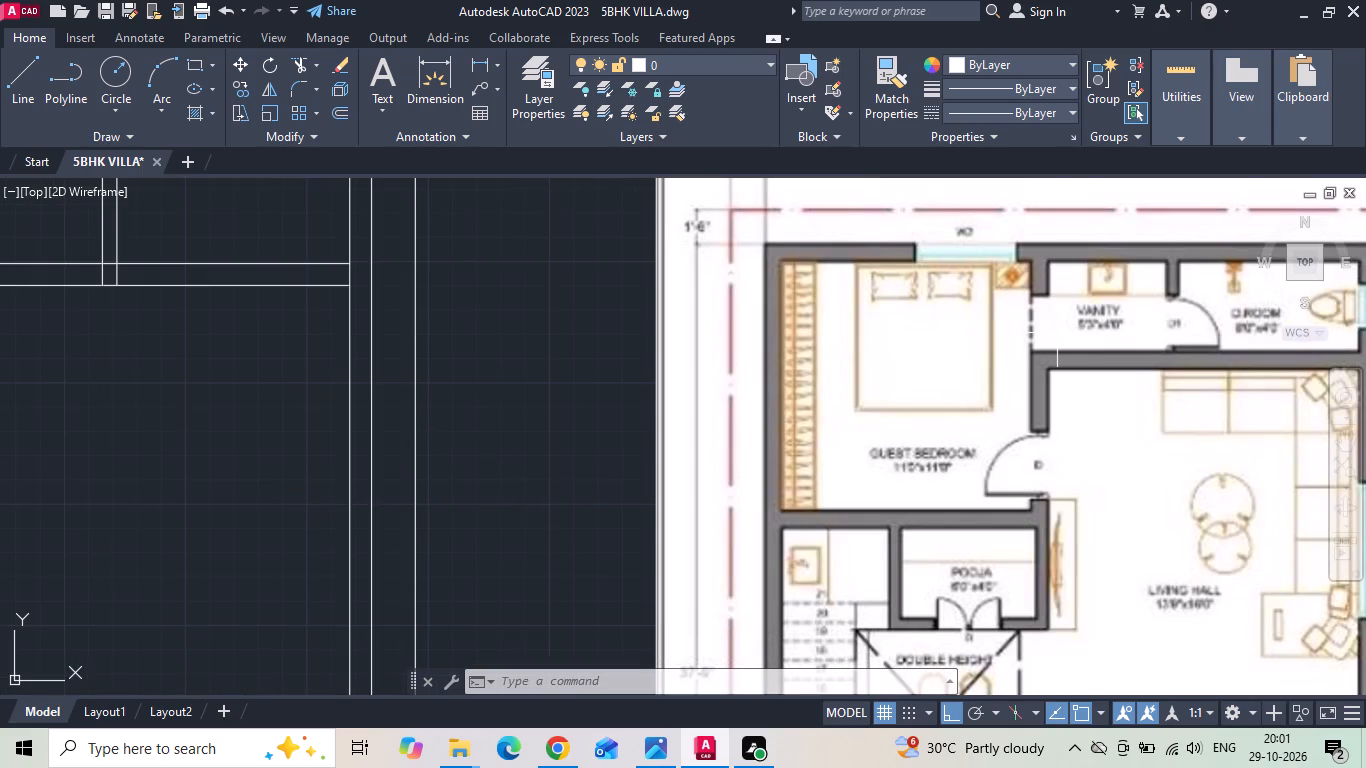
scroll(1055, 333, "down", 1)
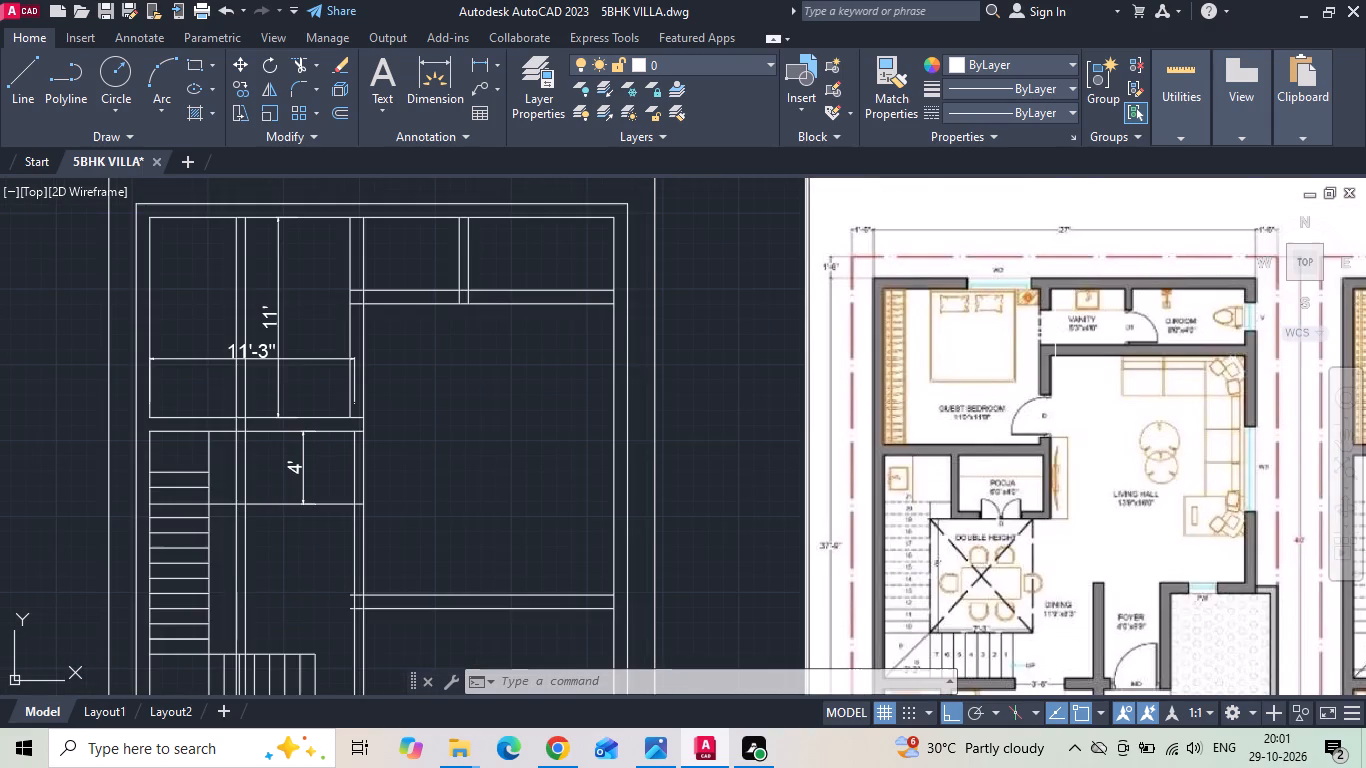
type("TR")
key("space")
key("space")
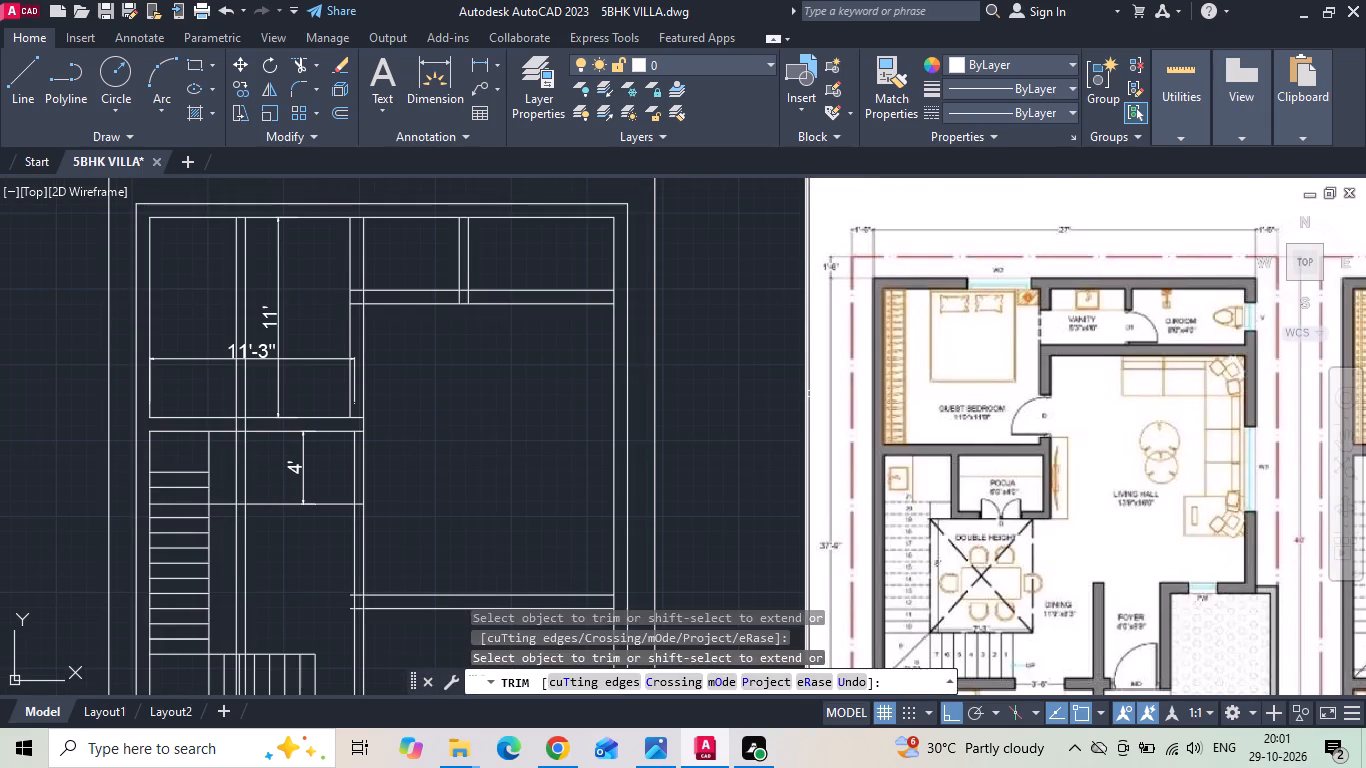
middle_click_drag(808, 393, 867, 338)
left_click_drag(405, 513, 479, 511)
middle_click_drag(482, 509, 482, 505)
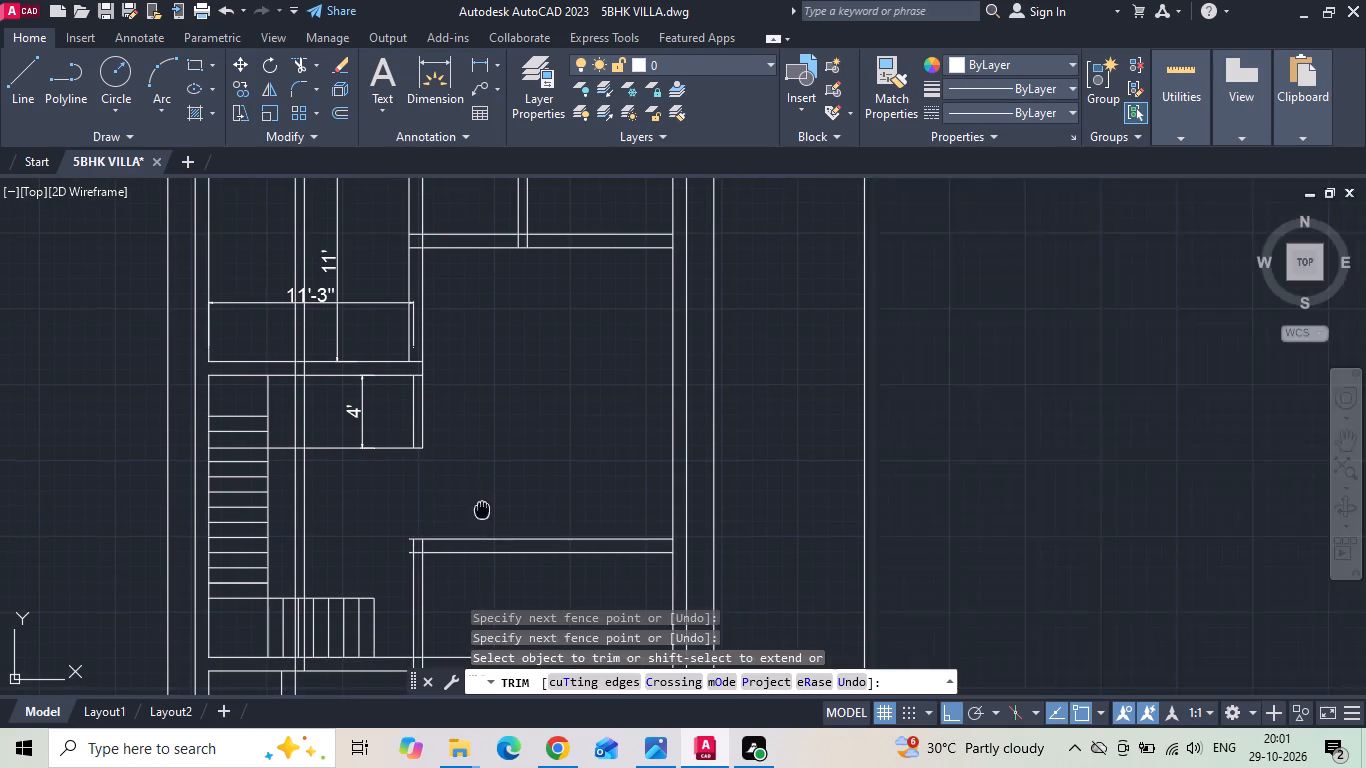
middle_click_drag(482, 505, 550, 401)
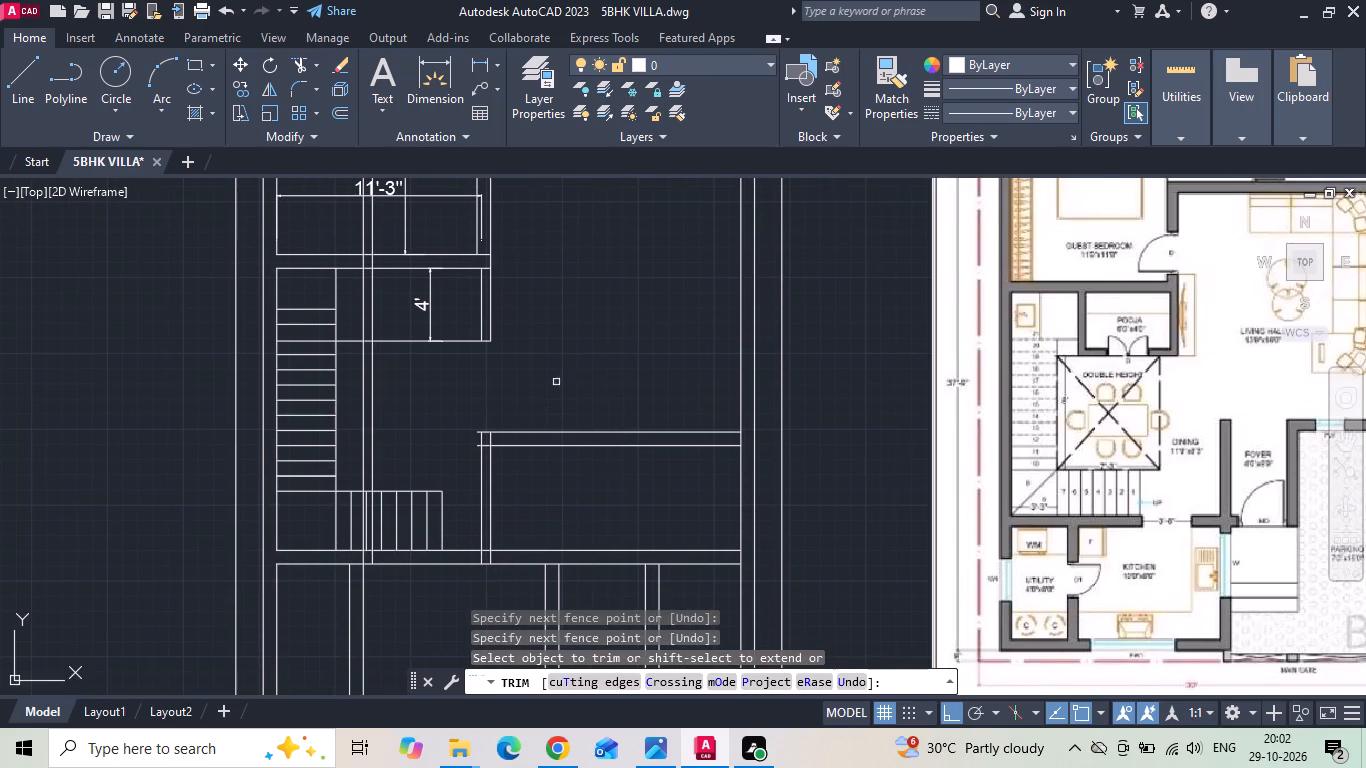
scroll(556, 383, "down", 1)
key("Escape")
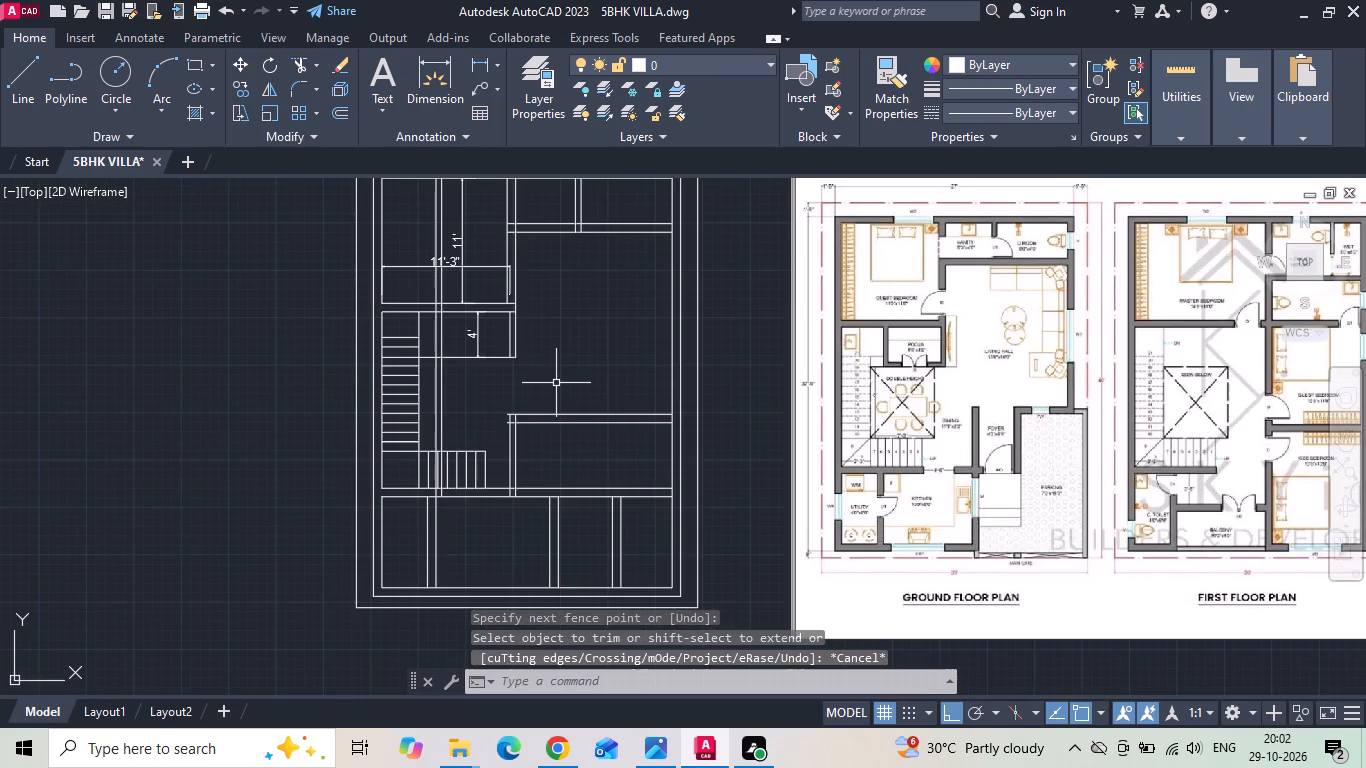
Erase the guest bedroom's north-south dimension.
middle_click_drag(554, 393, 561, 445)
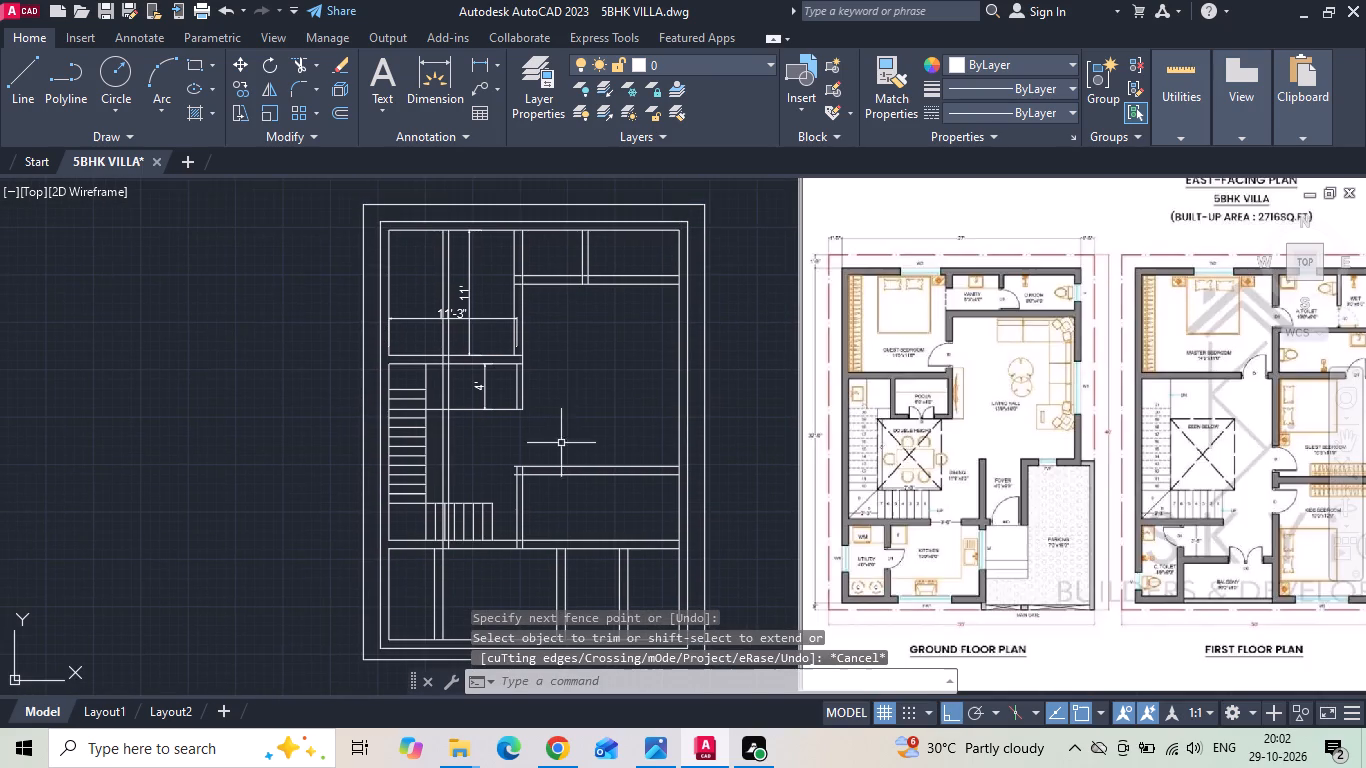
scroll(537, 255, "up", 2)
scroll(517, 368, "down", 2)
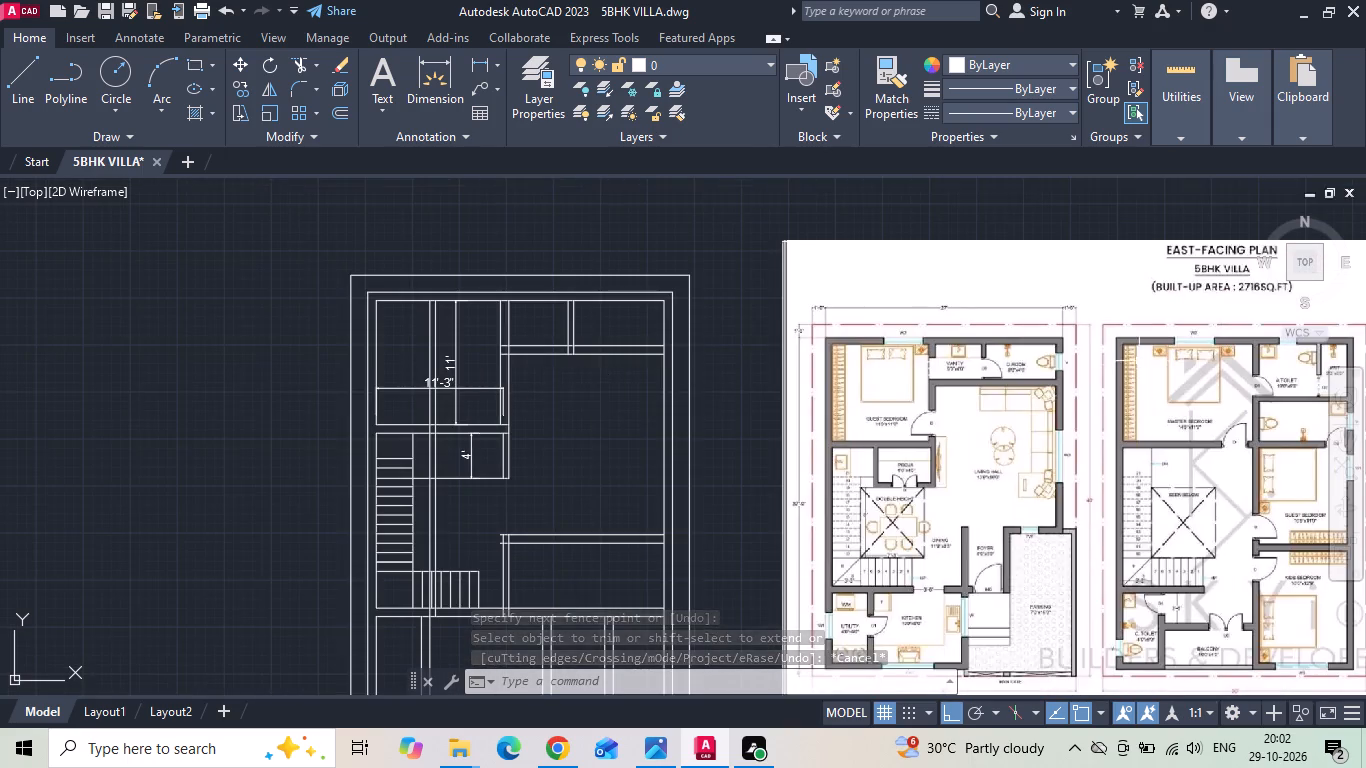
scroll(1139, 361, "up", 2)
scroll(985, 359, "down", 2)
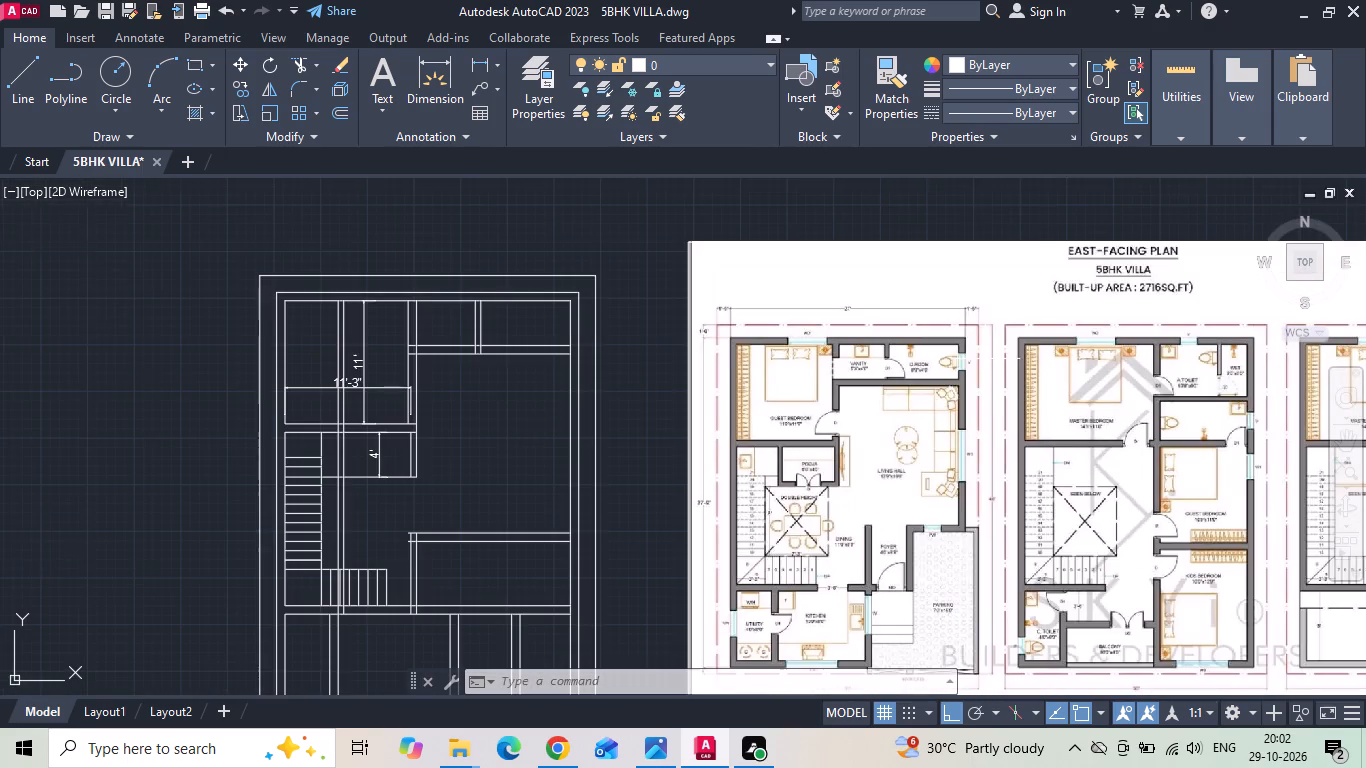
scroll(363, 338, "up", 1)
left_click_drag(373, 348, 364, 362)
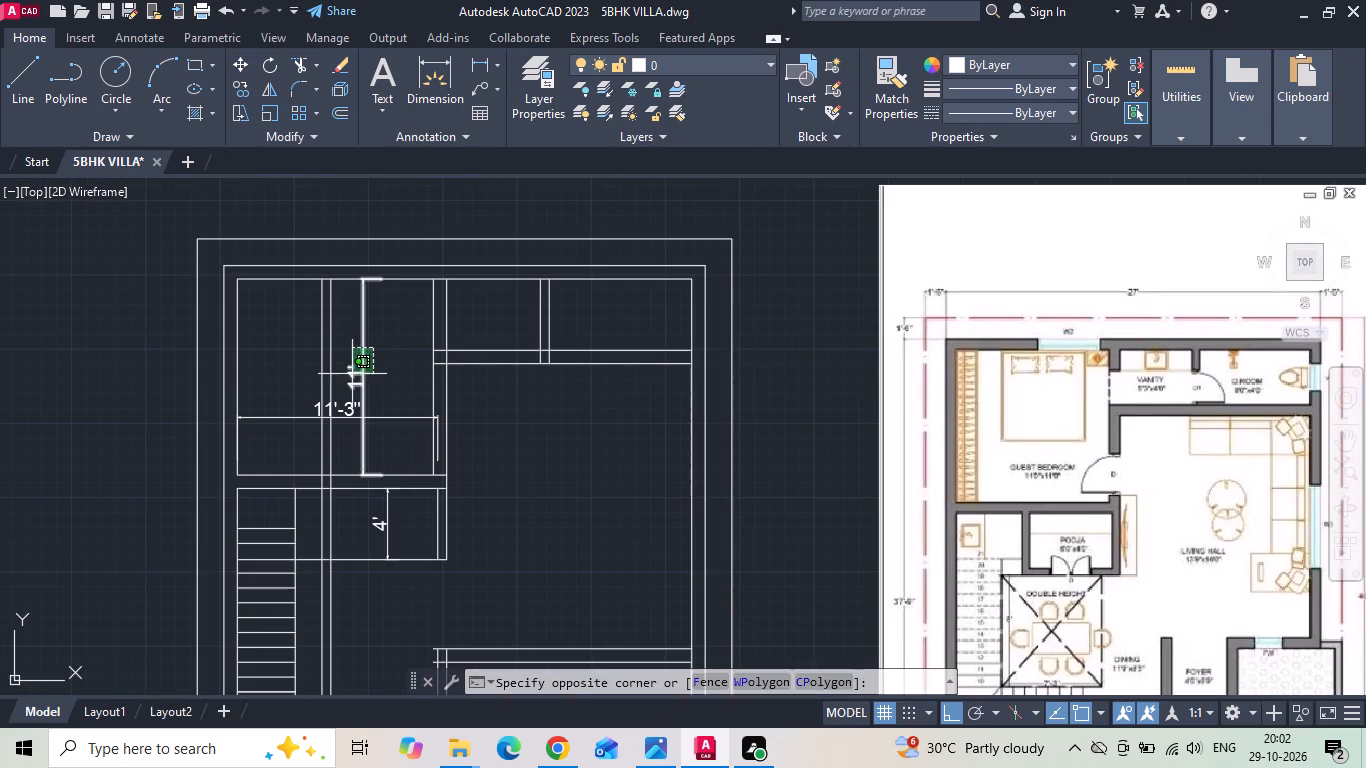
left_click(352, 374)
key("Delete")
key("Delete")
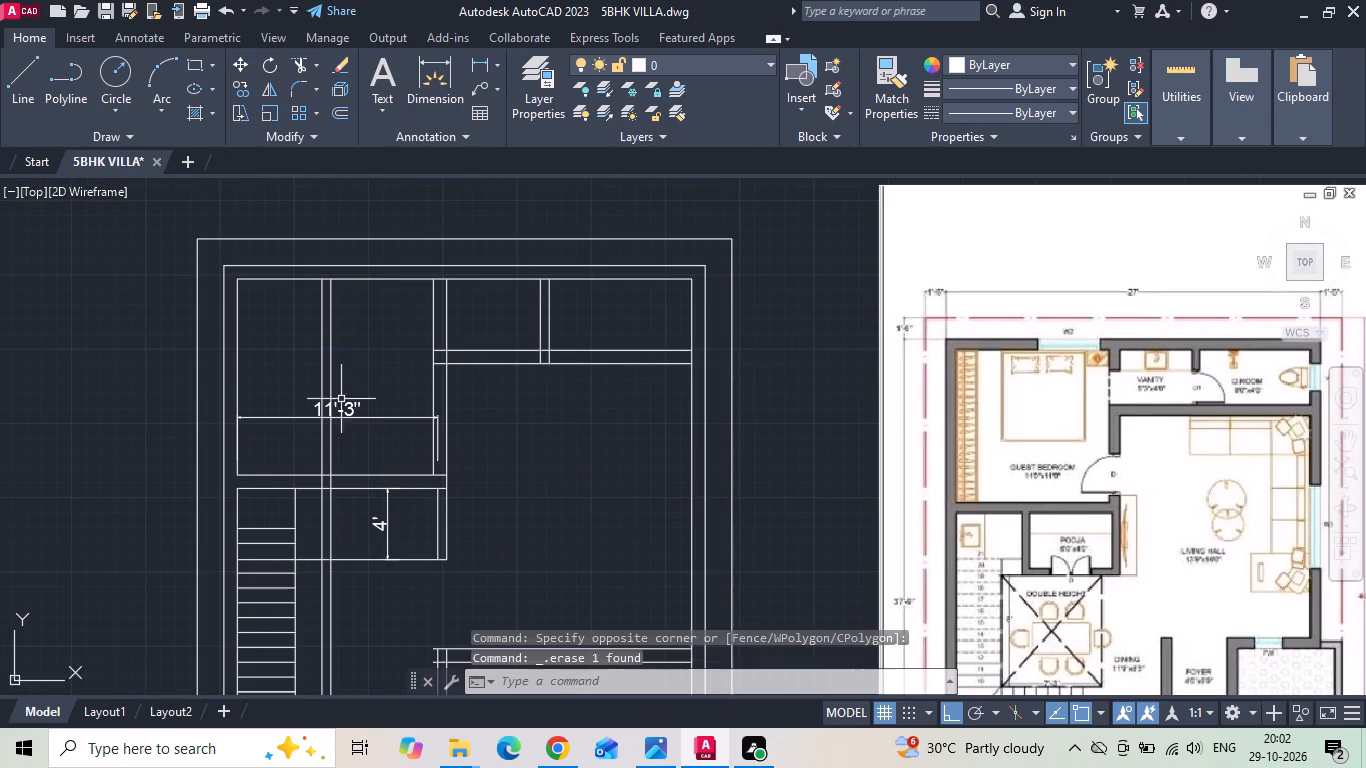
Offset the pooja room's south line 6" south to give the south wall its thickness.
middle_click_drag(336, 419, 445, 383)
type("O")
key("space")
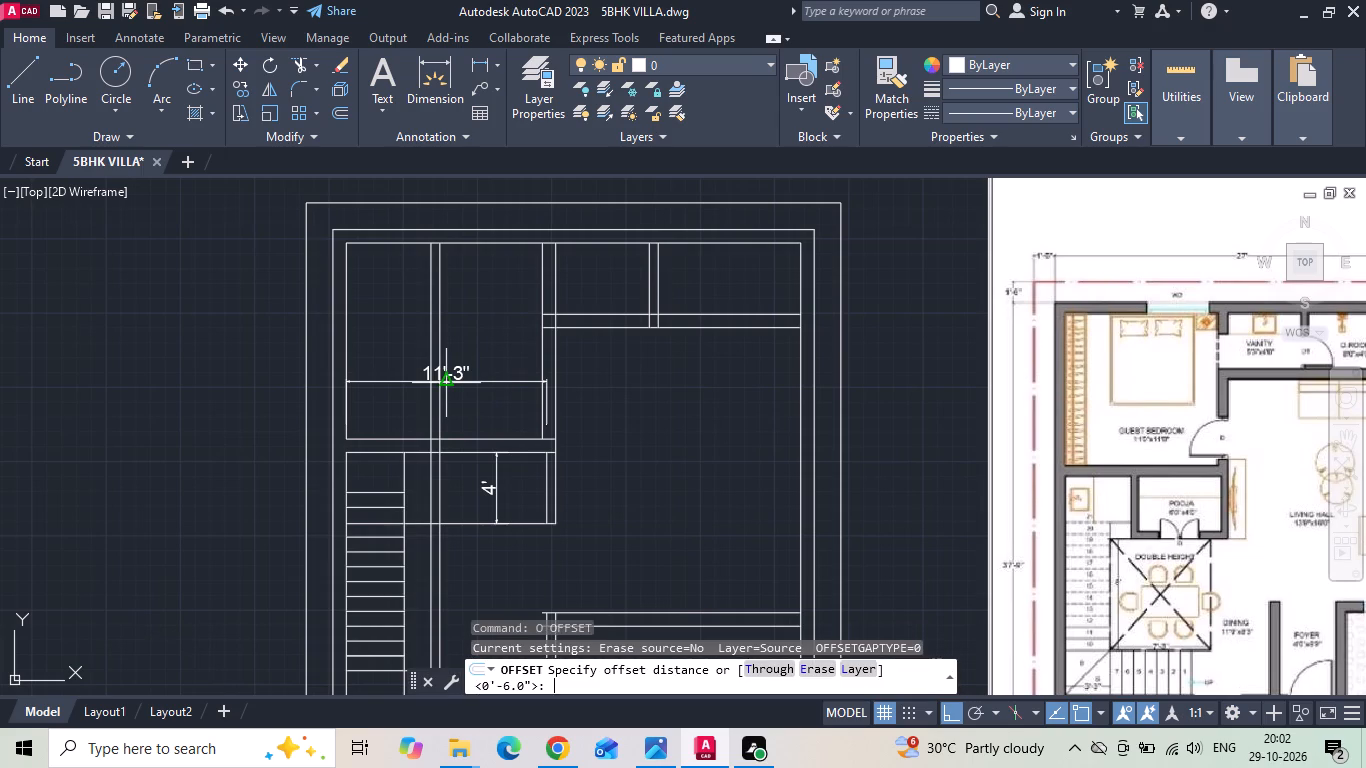
type("6")
key("space")
scroll(426, 525, "up", 1)
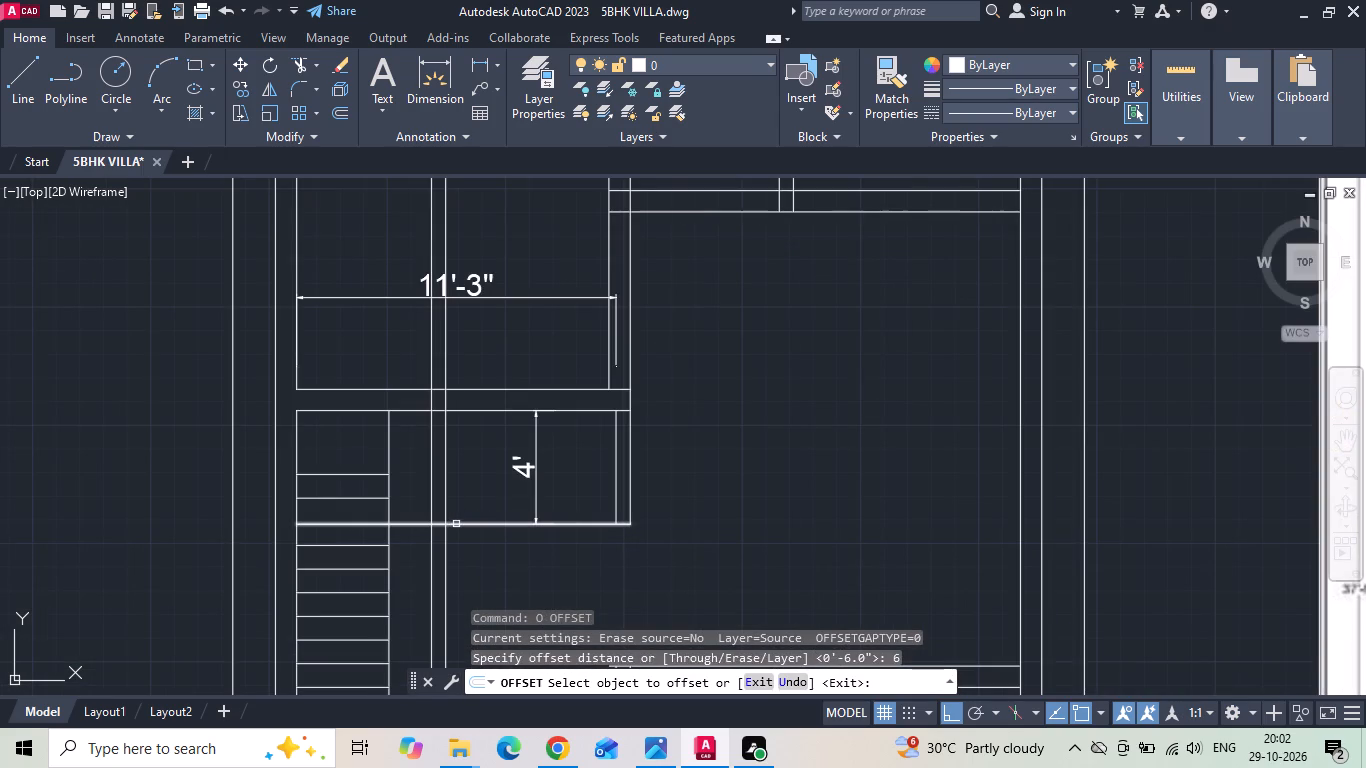
left_click_drag(456, 524, 459, 533)
left_click(460, 538)
key("Escape")
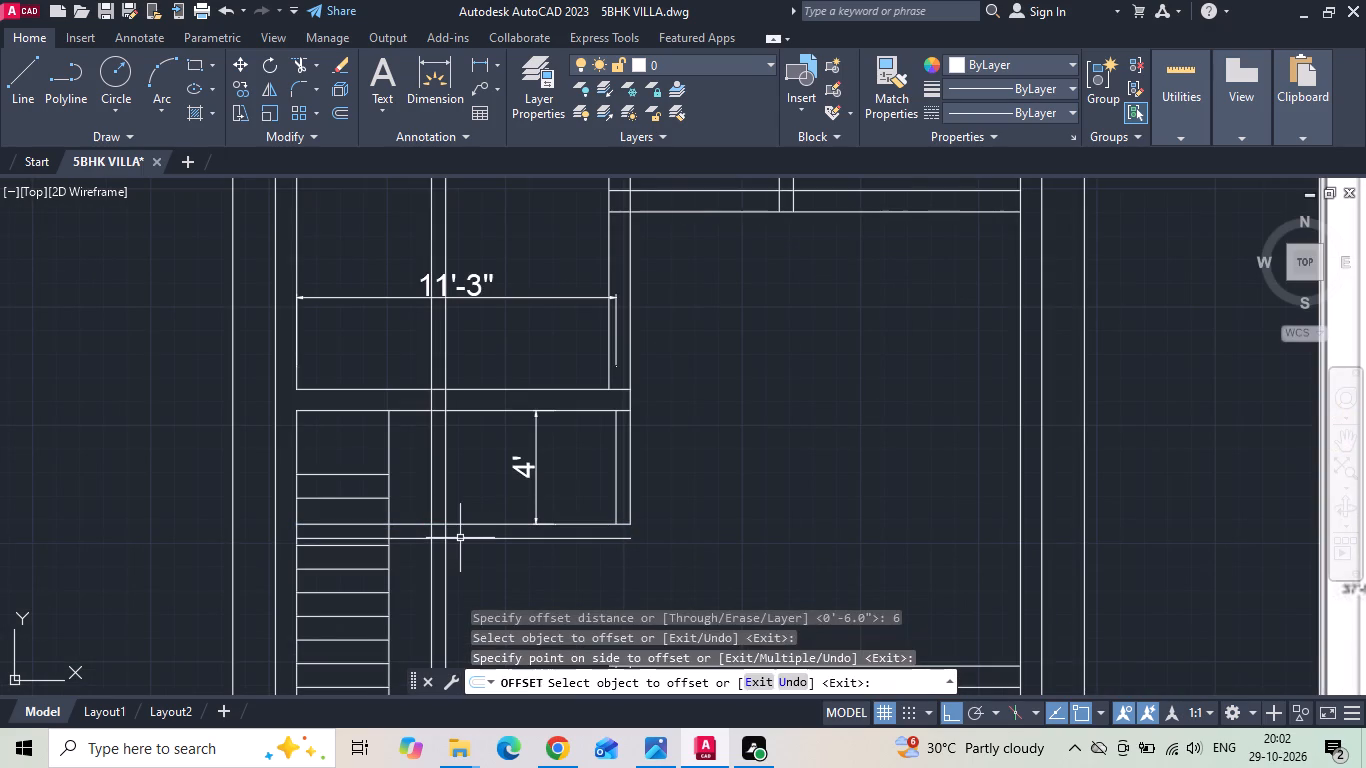
Trim the excess pooja wall lines over the stairs, west and south of the pooja room, and across the guest bedroom's south wall.
key("t")
key("r")
key("space")
left_click(376, 536)
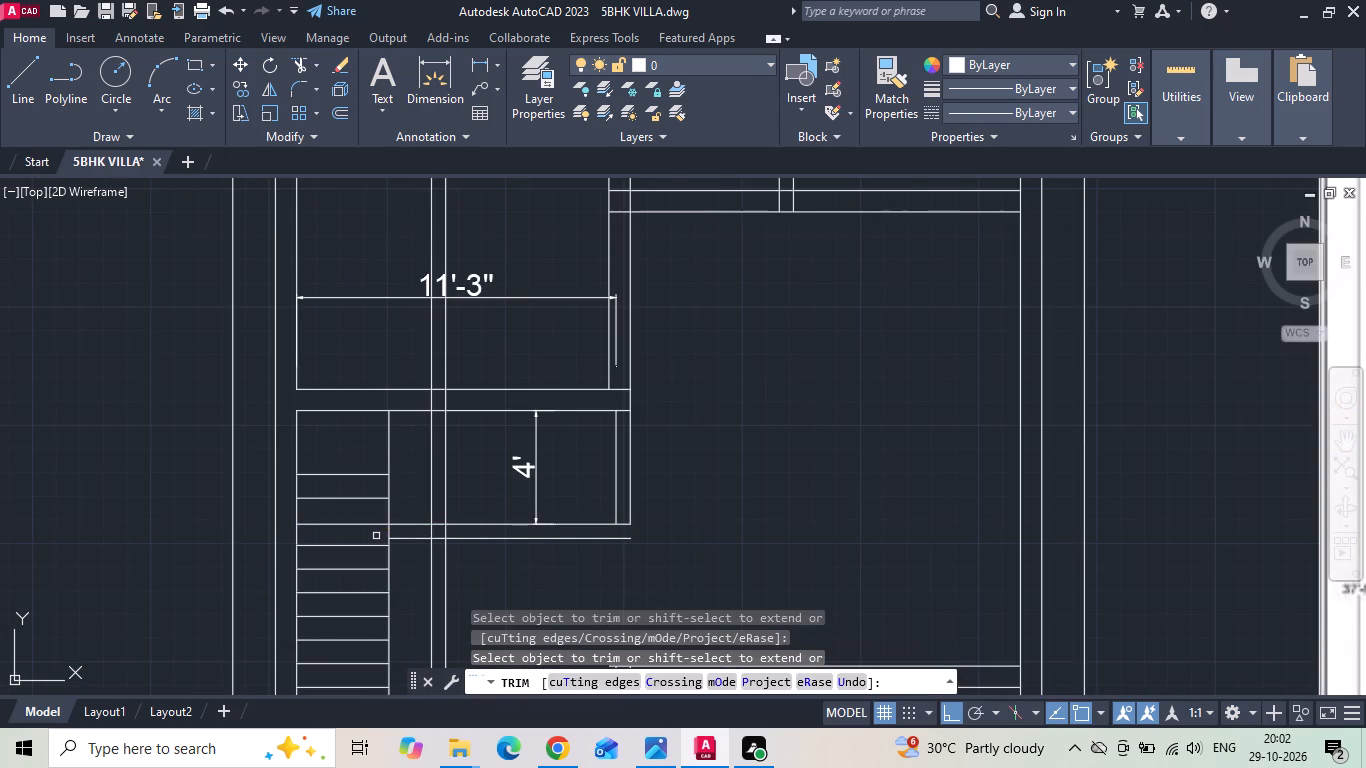
left_click_drag(413, 511, 499, 597)
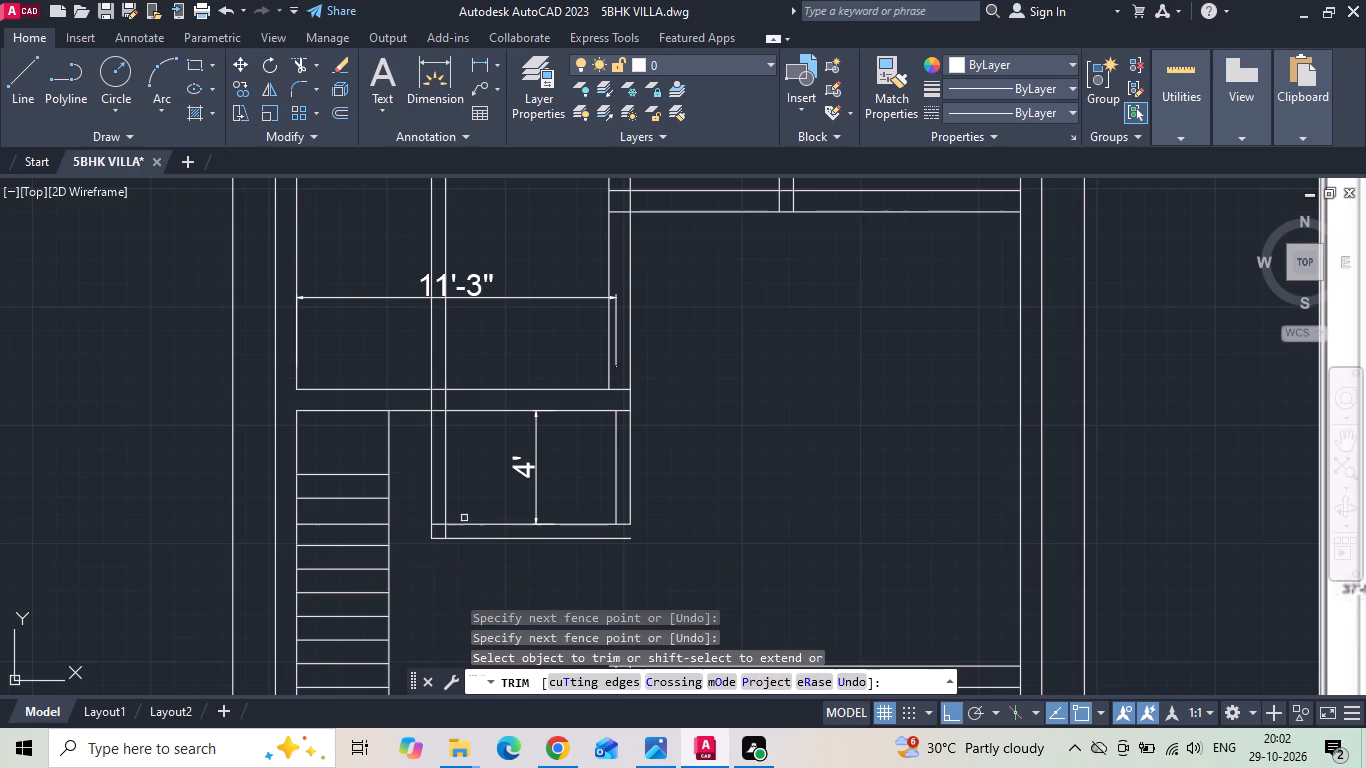
left_click(453, 402)
left_click(419, 402)
key("Escape")
Extend the outer line of the pooja room's east wall to the outer south wall line.
type("EX")
key("space")
left_click(631, 502)
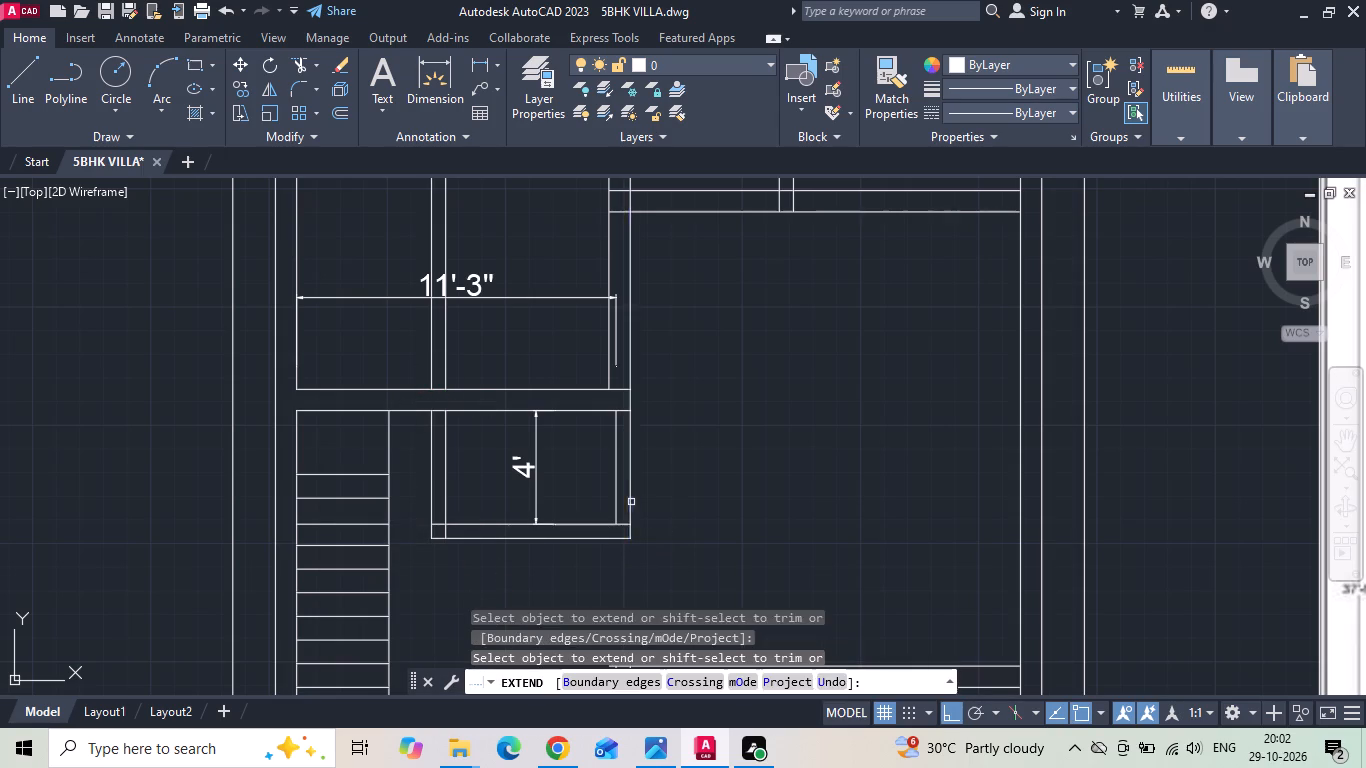
key("Escape")
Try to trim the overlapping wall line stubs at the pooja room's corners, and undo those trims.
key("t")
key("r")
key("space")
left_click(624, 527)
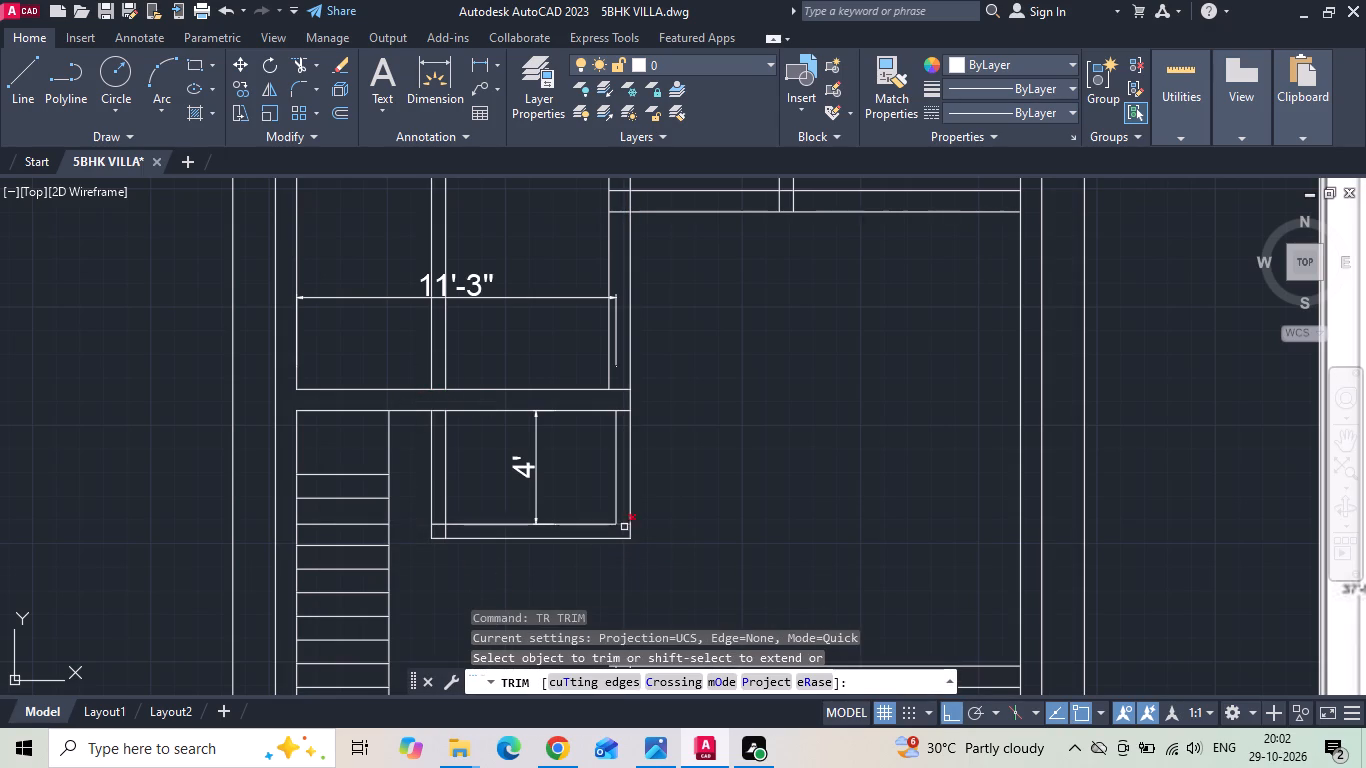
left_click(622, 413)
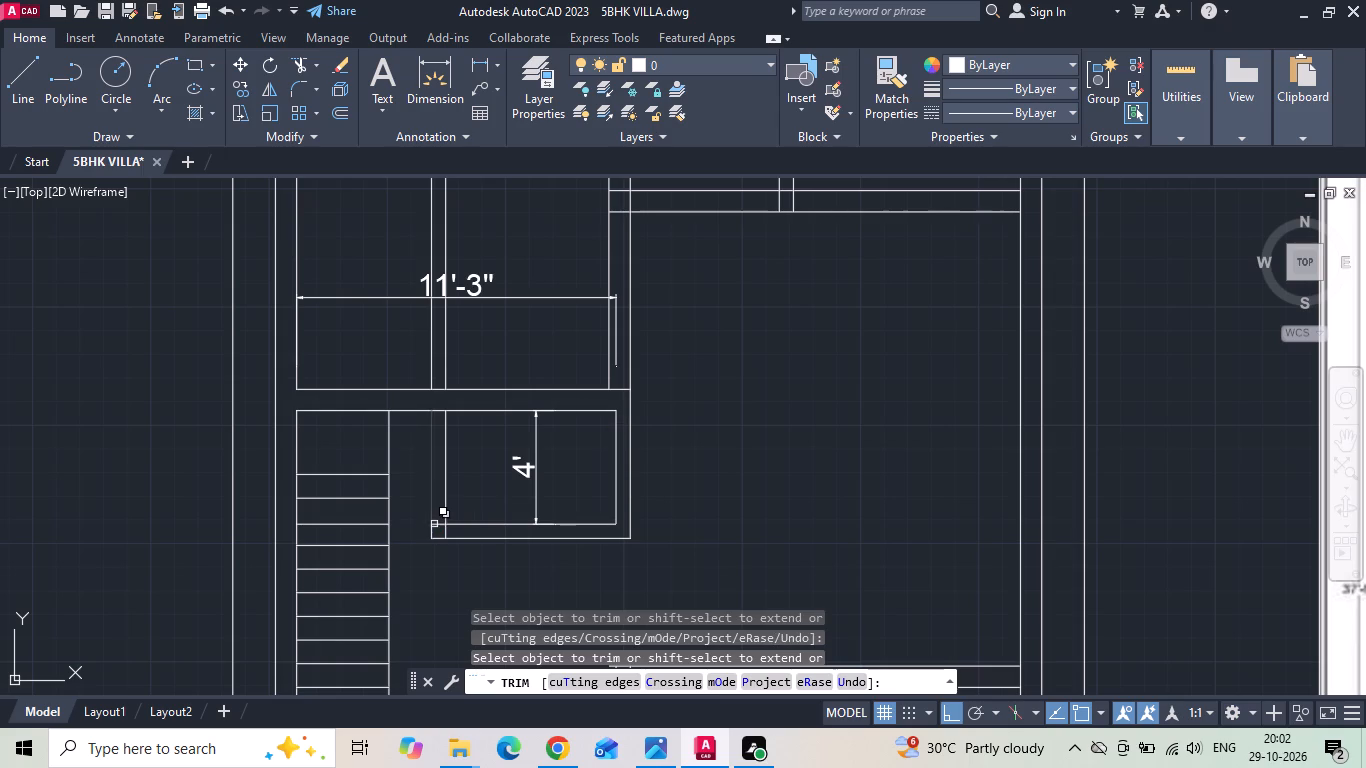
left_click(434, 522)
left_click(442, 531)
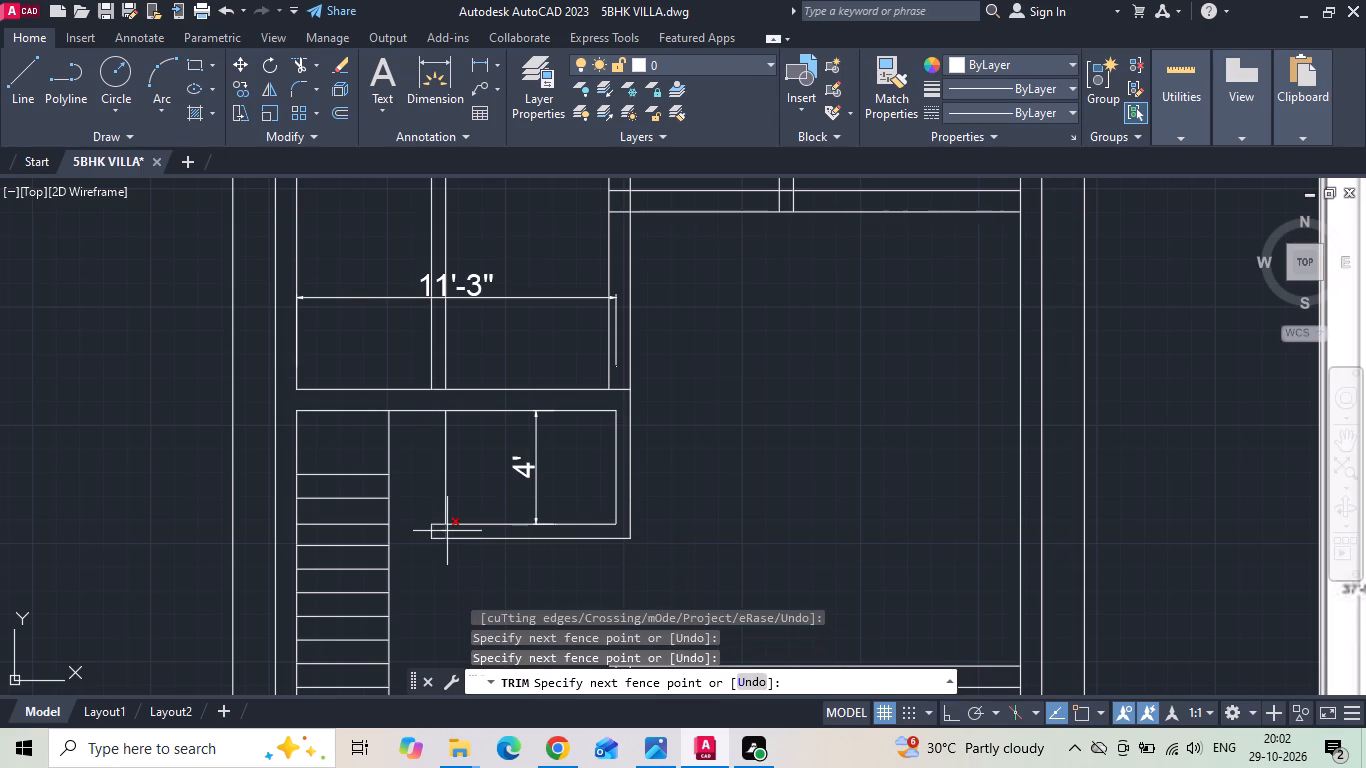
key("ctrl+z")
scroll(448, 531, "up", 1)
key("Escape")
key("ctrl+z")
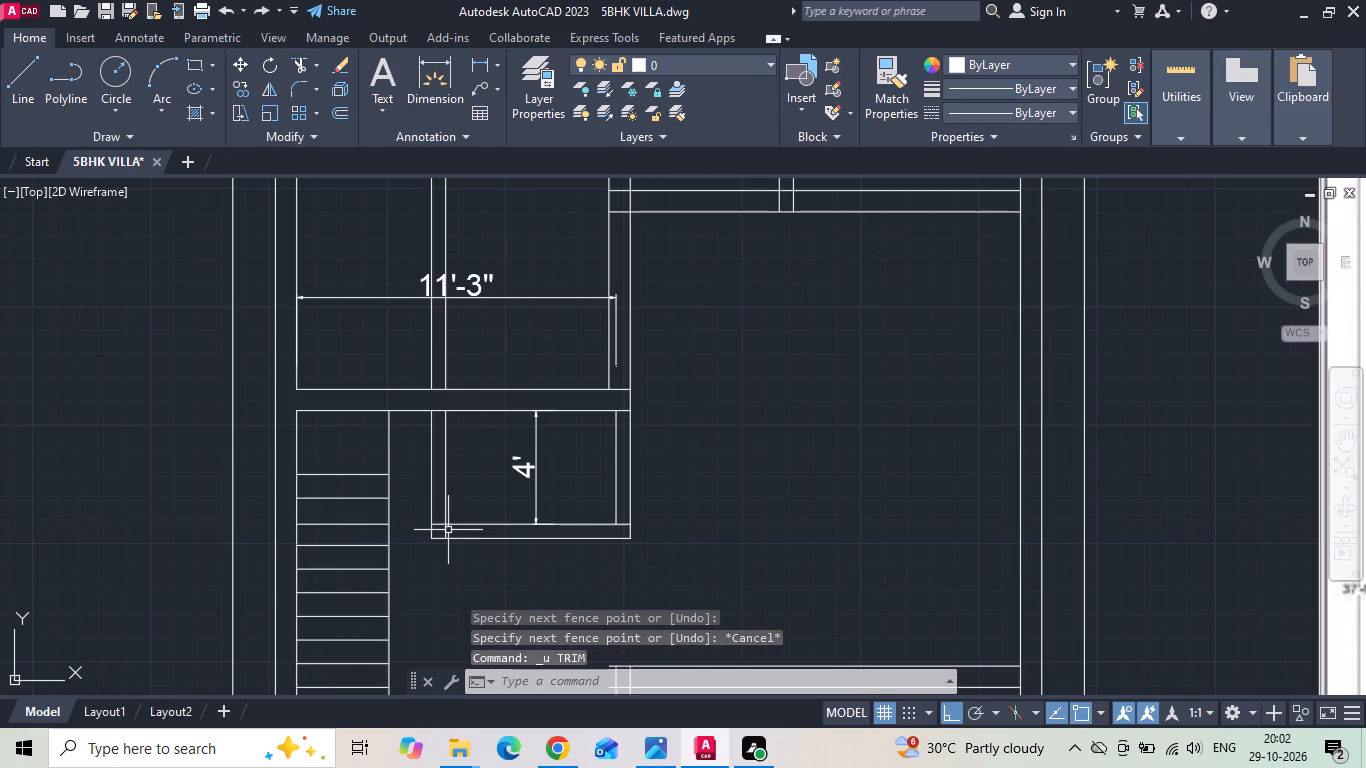
Trim the overlapping line stubs at the pooja room's southwest corner and where its west wall meets the guest bedroom wall.
type("TR")
key("space")
scroll(444, 527, "up", 2)
left_click(440, 522)
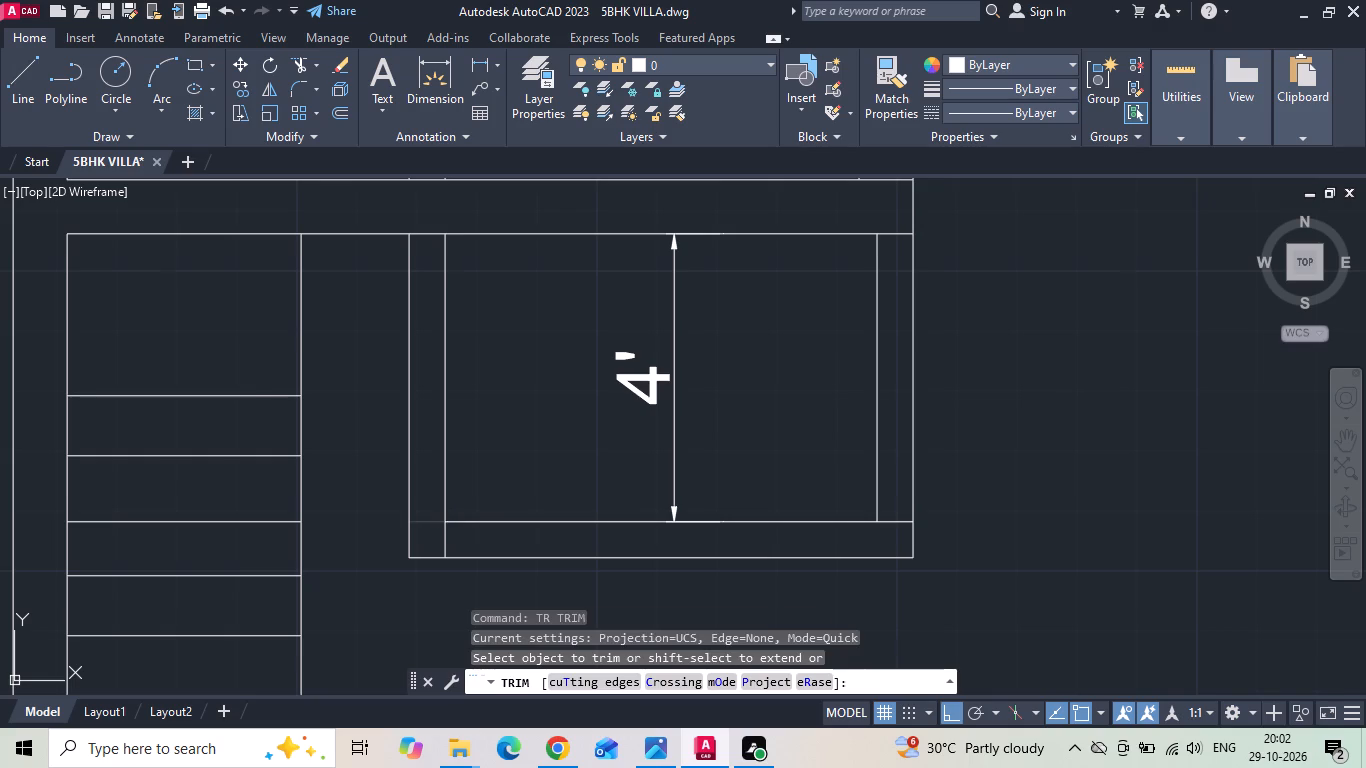
left_click(449, 538)
left_click(427, 537)
scroll(596, 534, "down", 3)
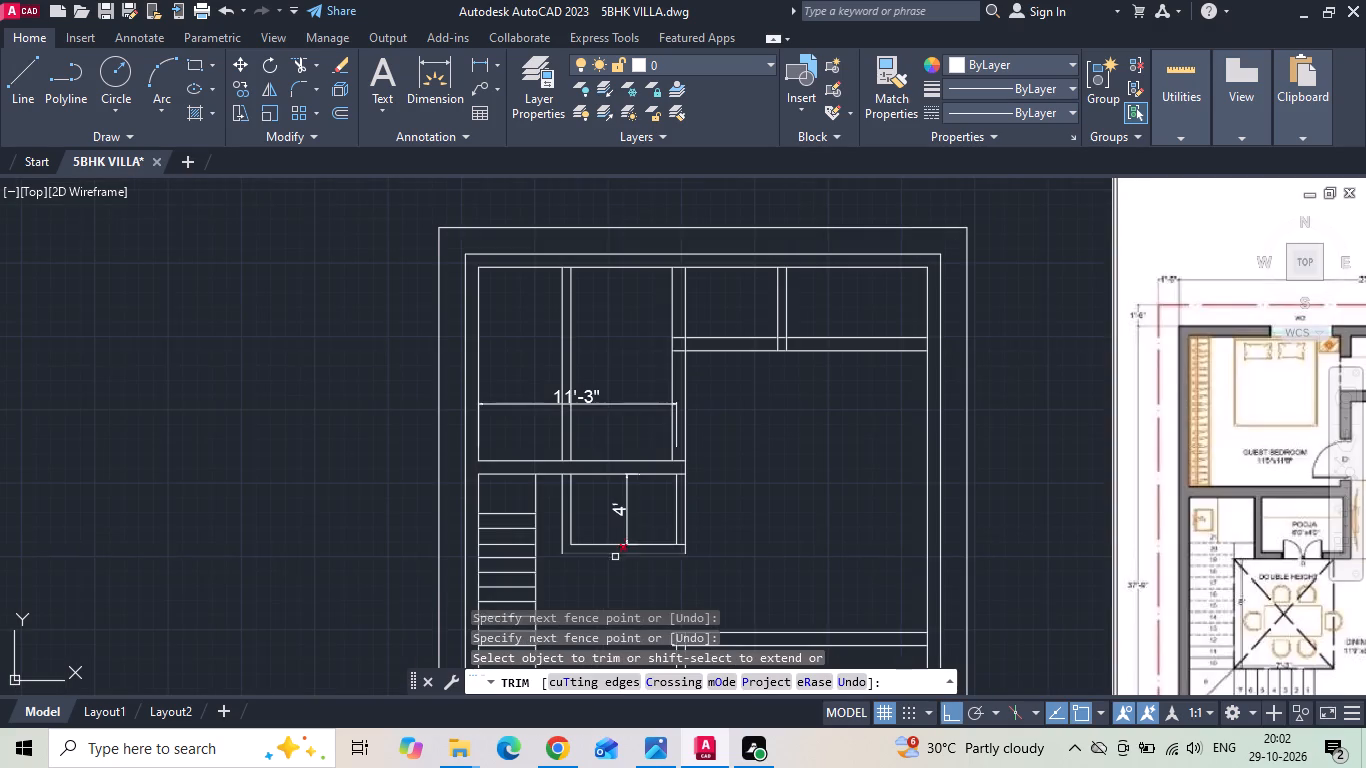
scroll(556, 477, "up", 2)
left_click(574, 475)
key("Escape")
Erase the two leftover vertical lines and the 11'-3" dimension inside the guest bedroom.
left_click_drag(624, 408, 582, 408)
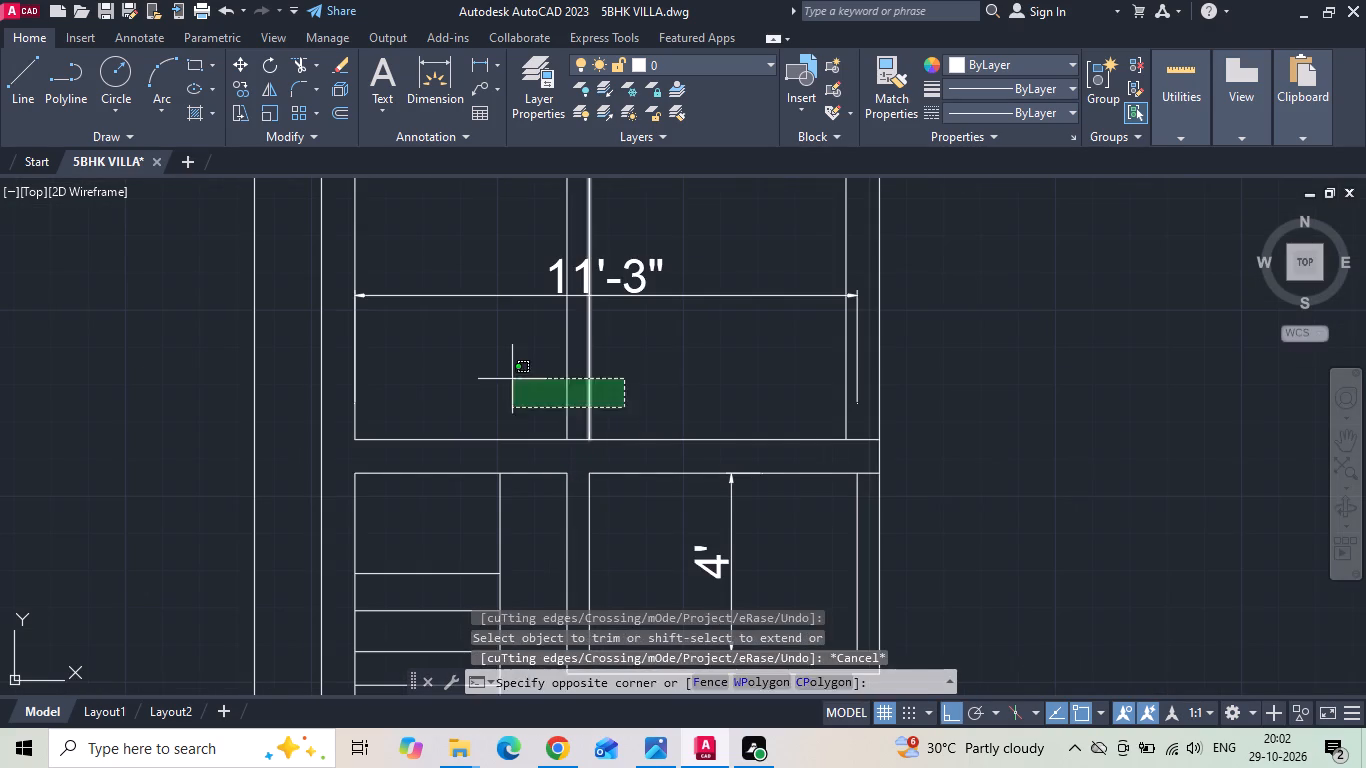
left_click(502, 374)
key("Delete")
scroll(557, 469, "down", 2)
left_click_drag(614, 436, 608, 422)
left_click(589, 384)
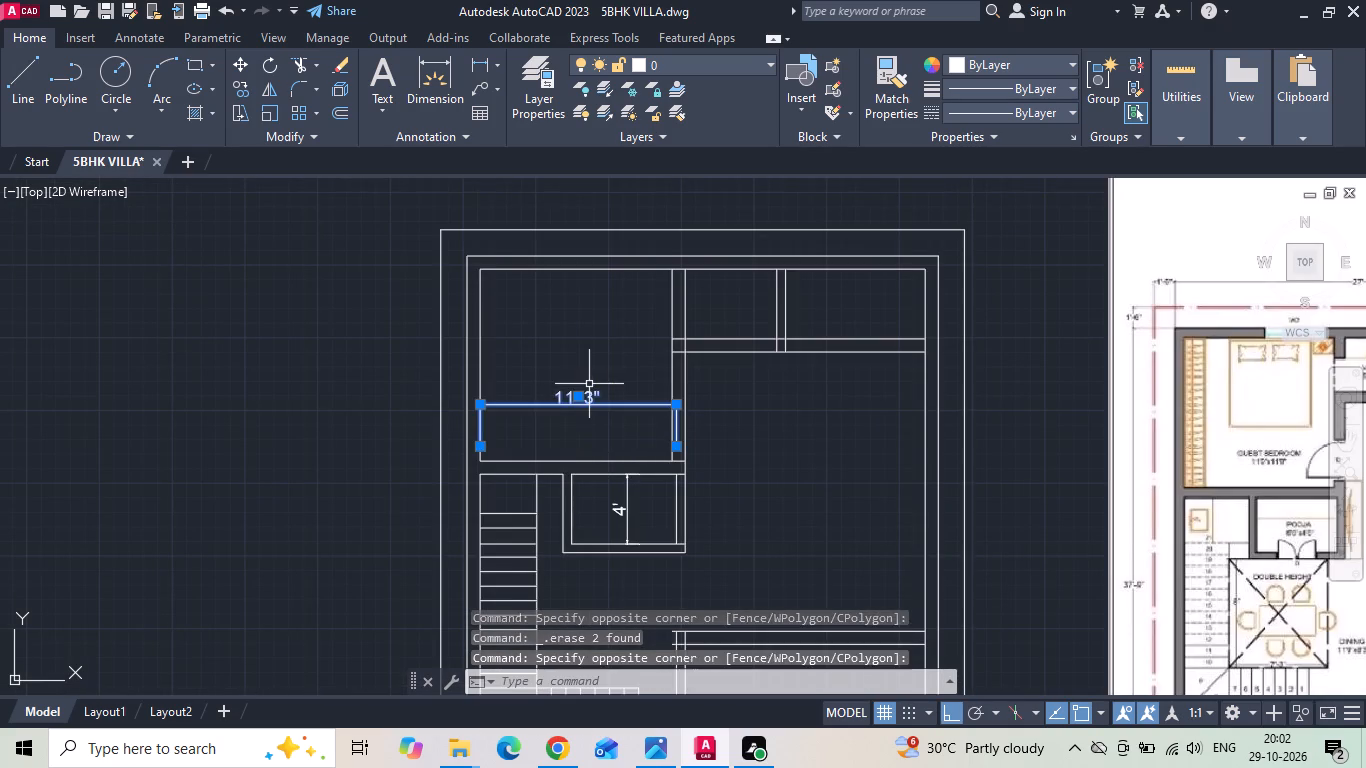
key("Delete")
scroll(567, 382, "down", 1)
scroll(676, 367, "up", 1)
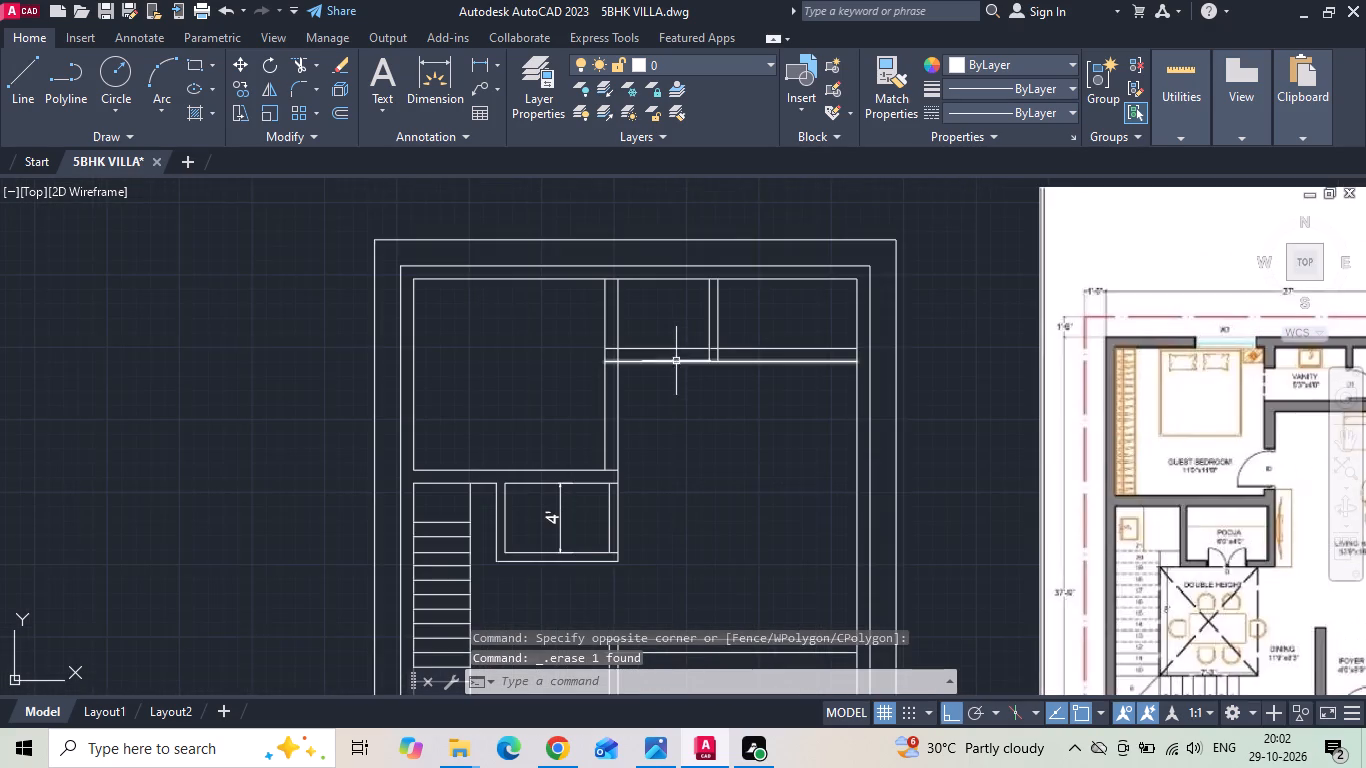
Offset the inner line of the vanity and toilet's south wall 2'6" north.
middle_click_drag(658, 371, 599, 409)
type("O 2")
type("'6")
key("space")
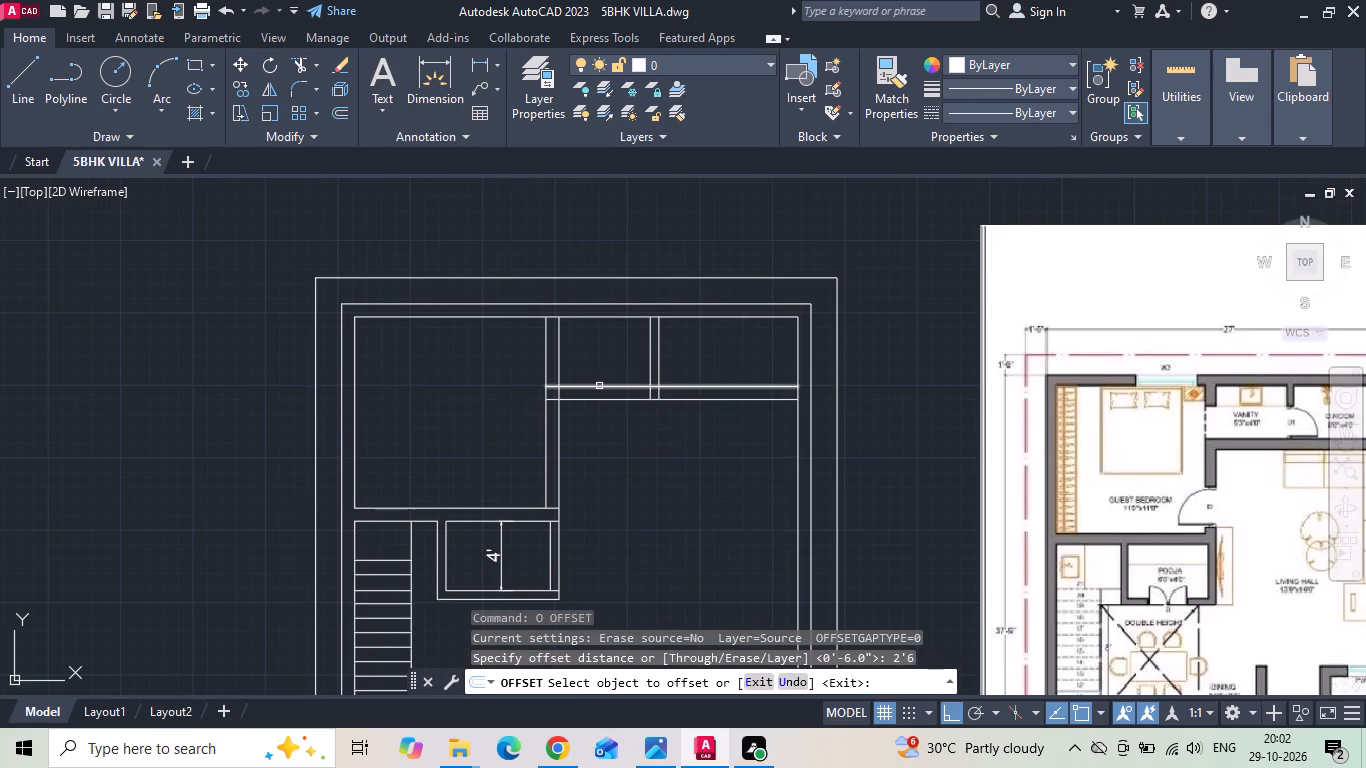
left_click(599, 386)
left_click(604, 356)
key("Escape")
Trim the vanity's west wall and the vanity-toilet partition south of the offset line to open both doorways, removing the line's east end.
key("t")
key("r")
key("space")
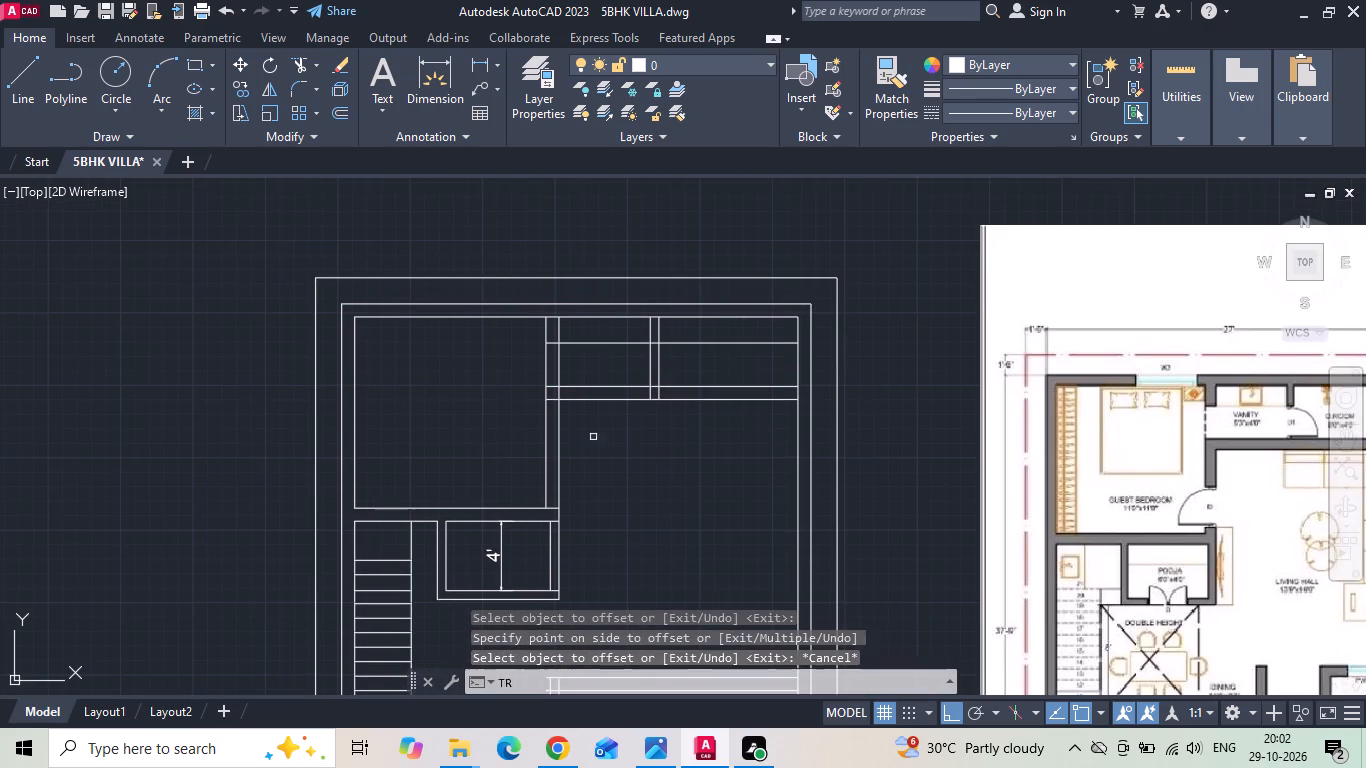
key("space")
left_click_drag(504, 369, 688, 339)
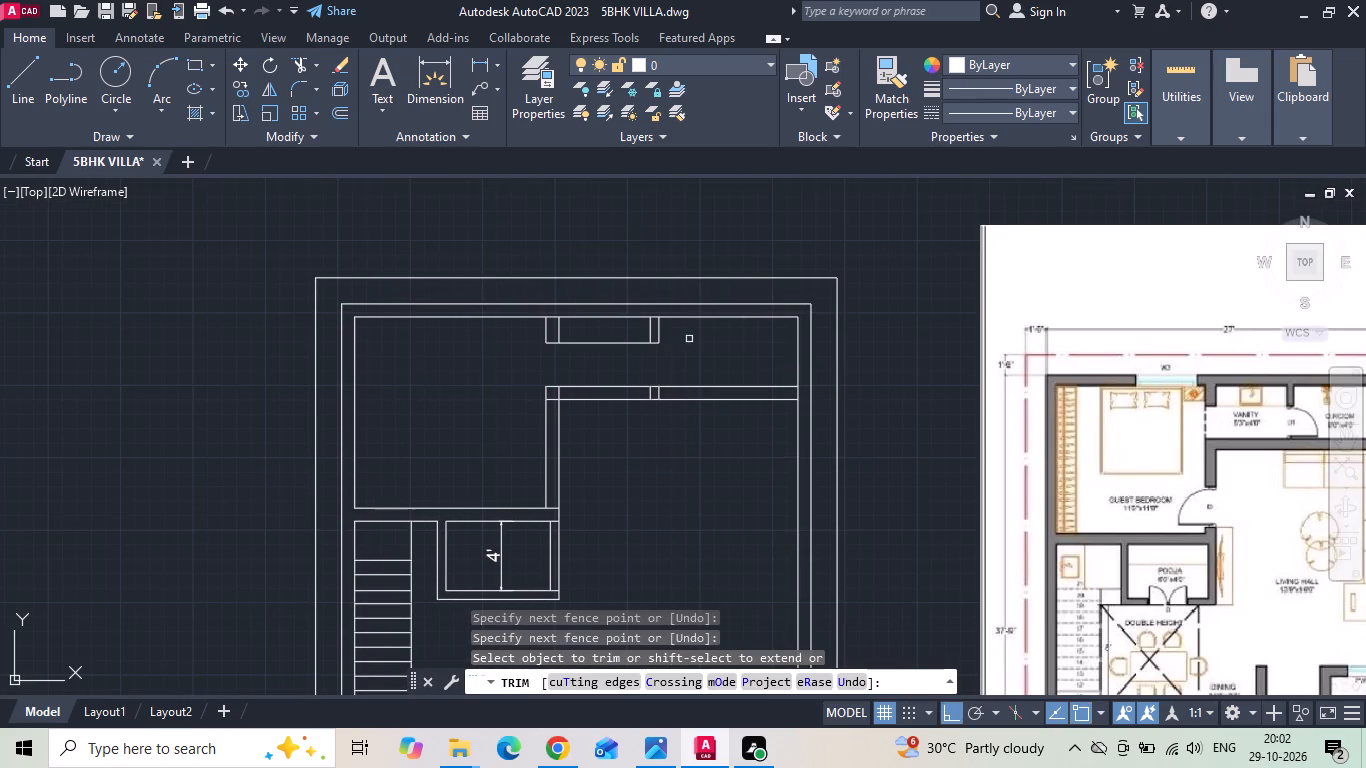
scroll(807, 399, "up", 1)
Trim the overlapping stubs inside the vanity and toilet's south wall and at its corner with the guest bedroom's east wall.
left_click(802, 385)
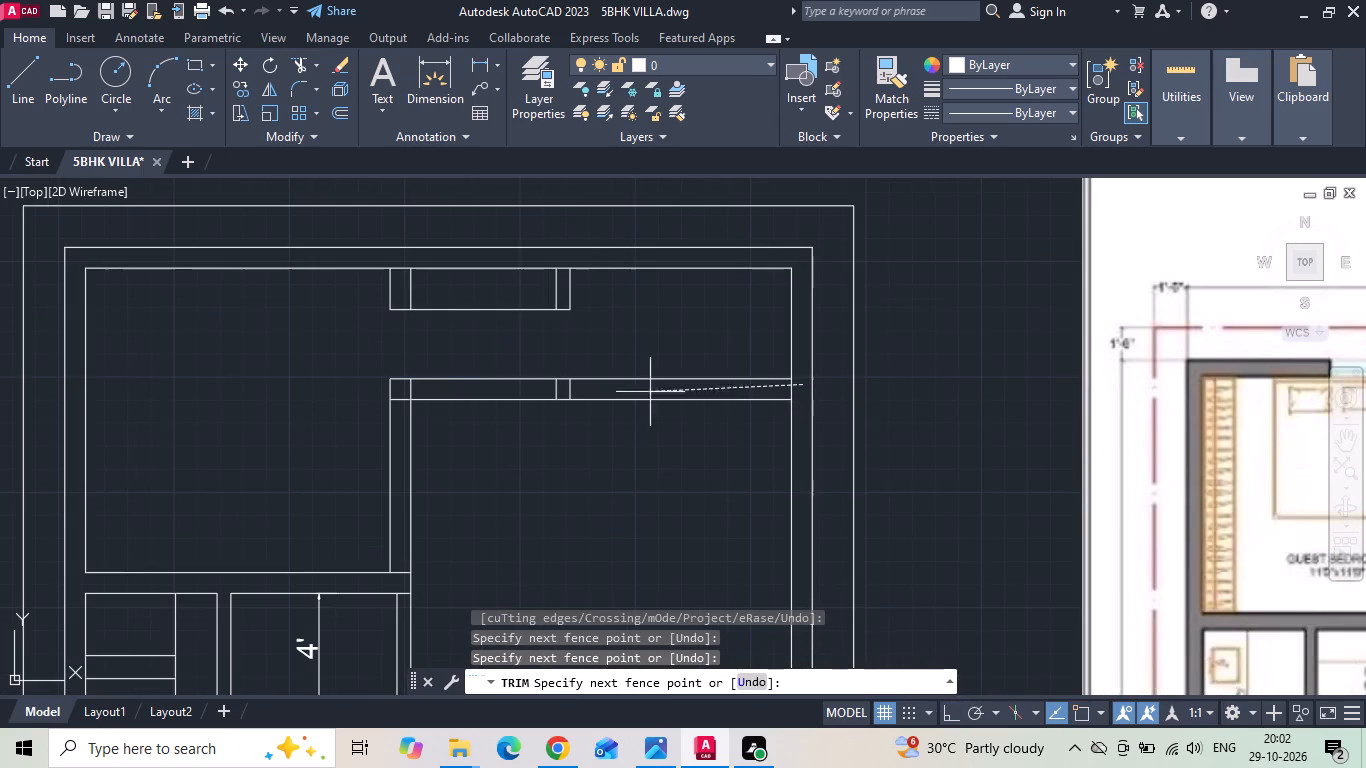
left_click(402, 388)
scroll(402, 388, "down", 1)
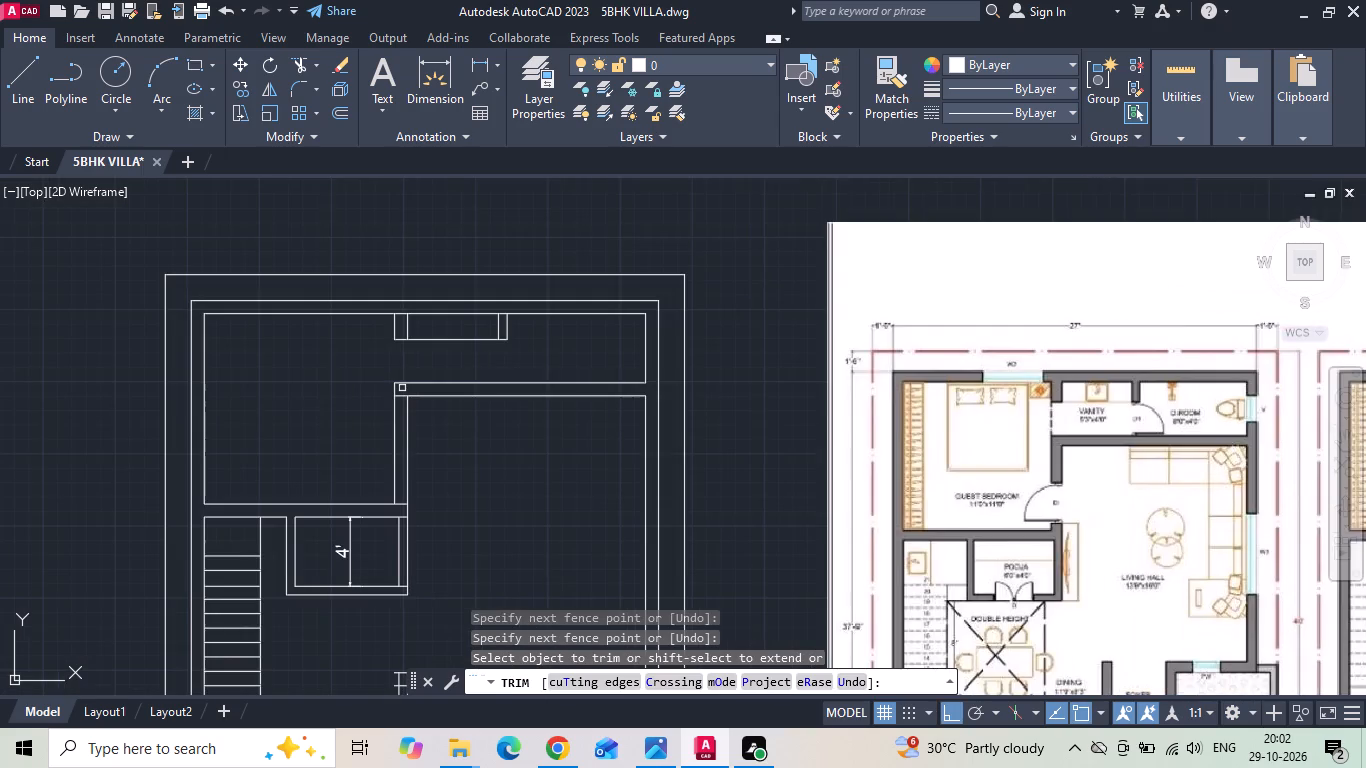
scroll(402, 388, "up", 1)
left_click(400, 404)
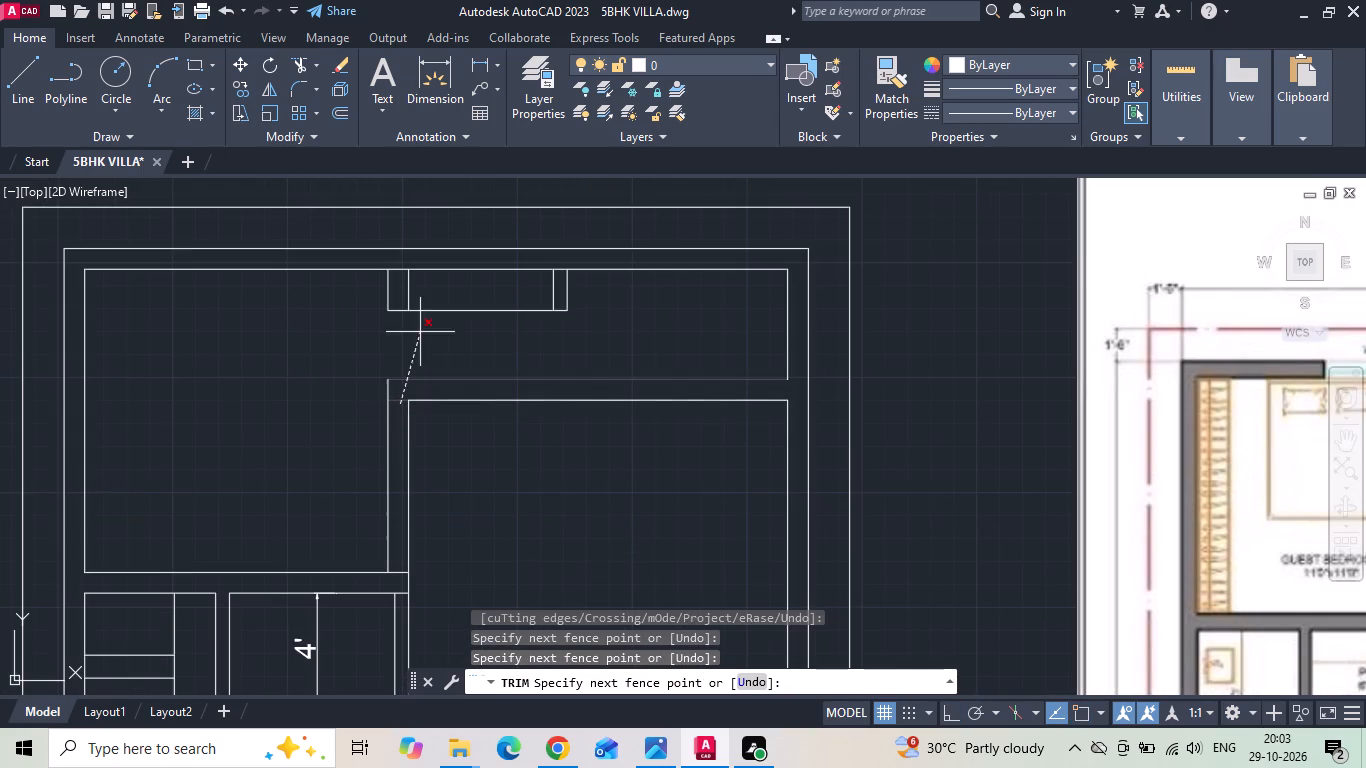
left_click(398, 395)
Trim the offset line between the two wall stubs and the north wall's inner line where both stubs meet it.
double_click(437, 317)
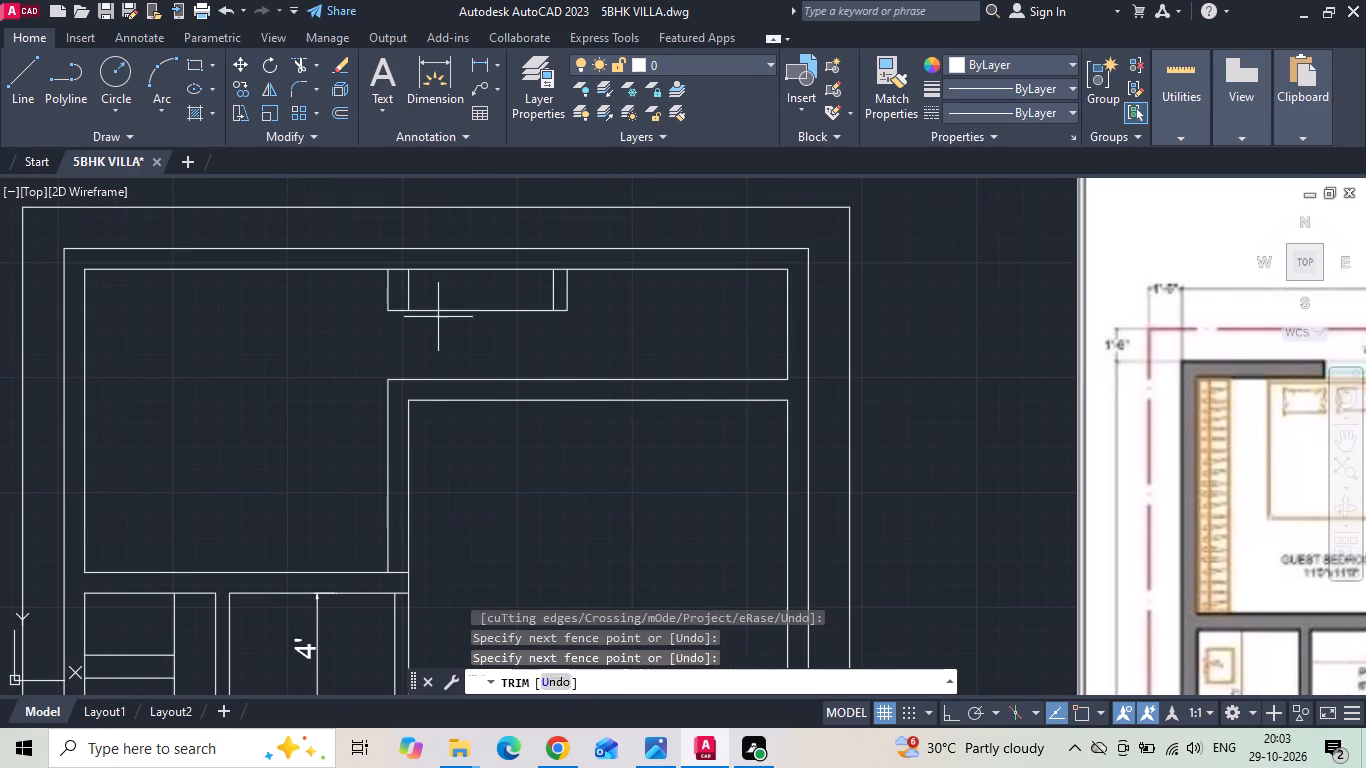
left_click_drag(441, 303, 439, 319)
left_click(438, 327)
left_click(398, 264)
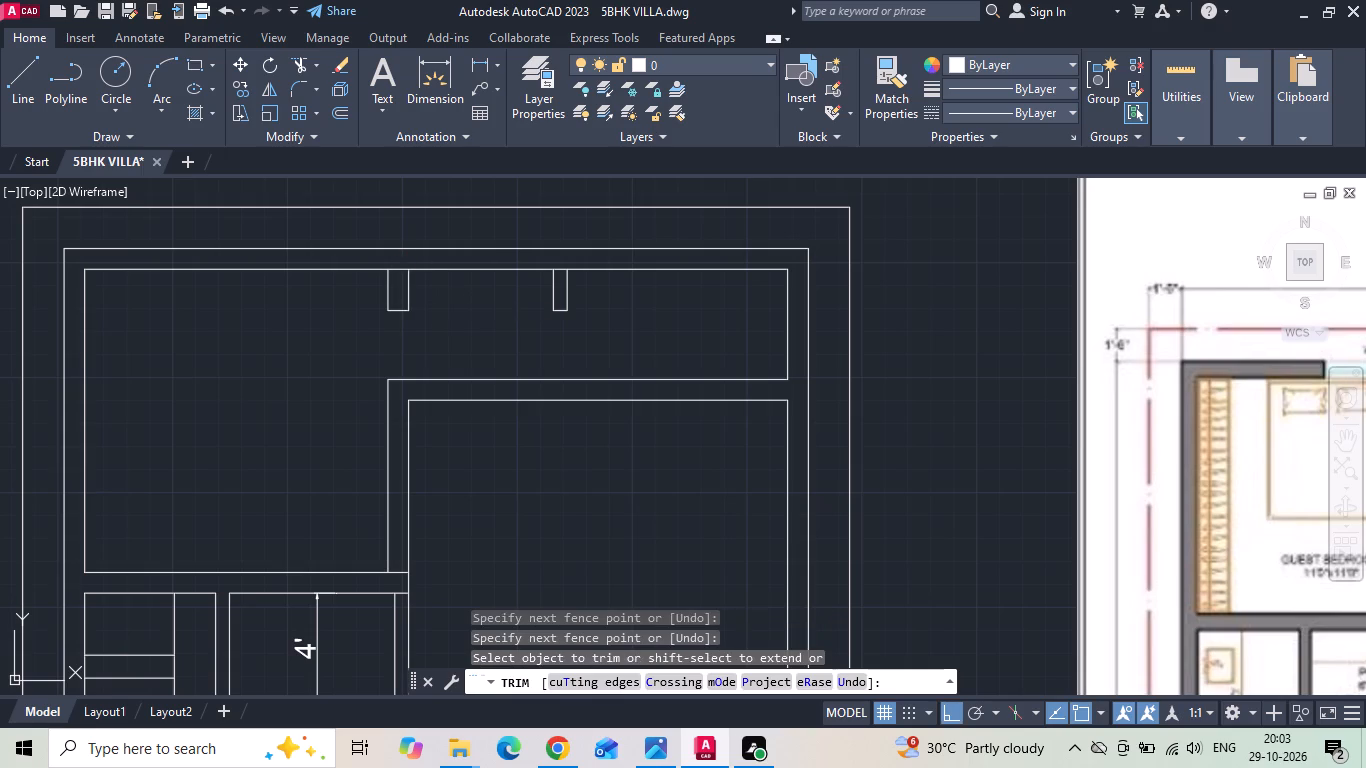
left_click(397, 278)
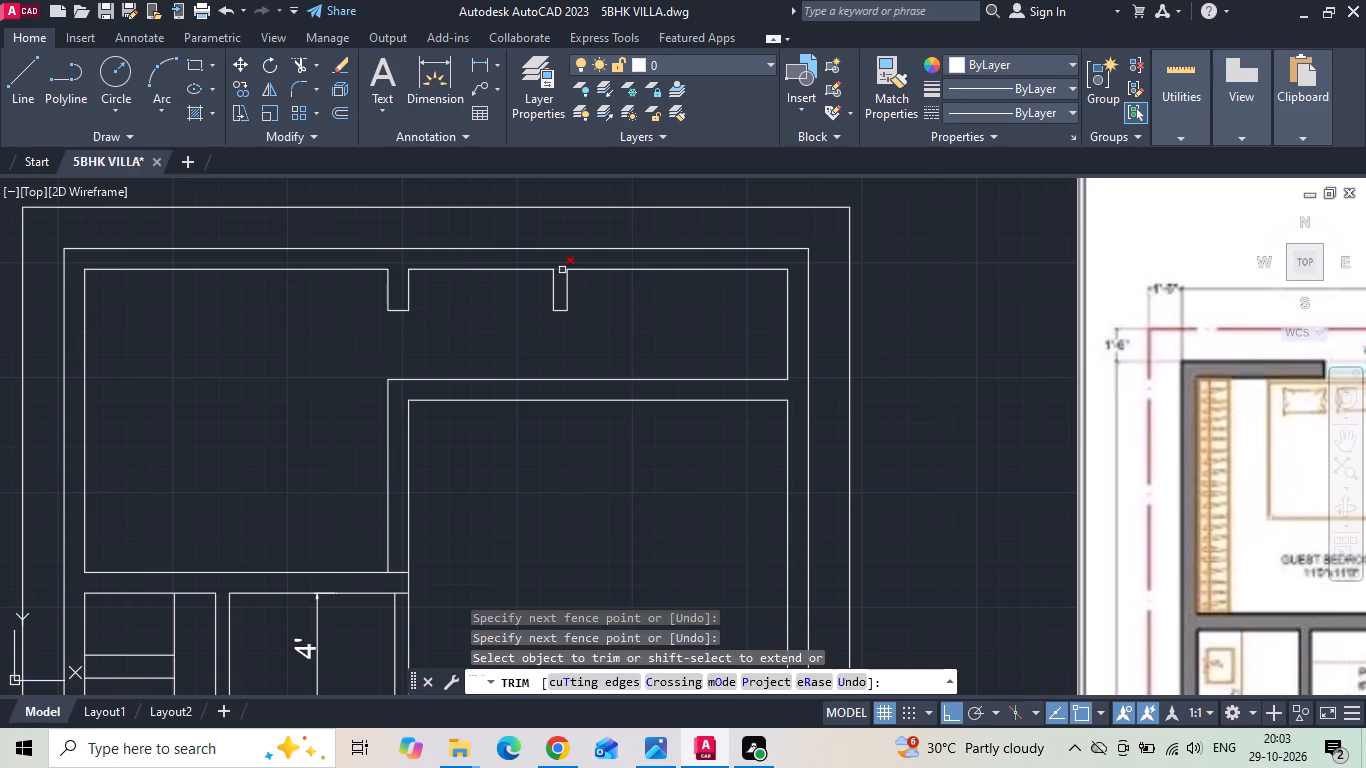
left_click(562, 270)
scroll(556, 448, "down", 1)
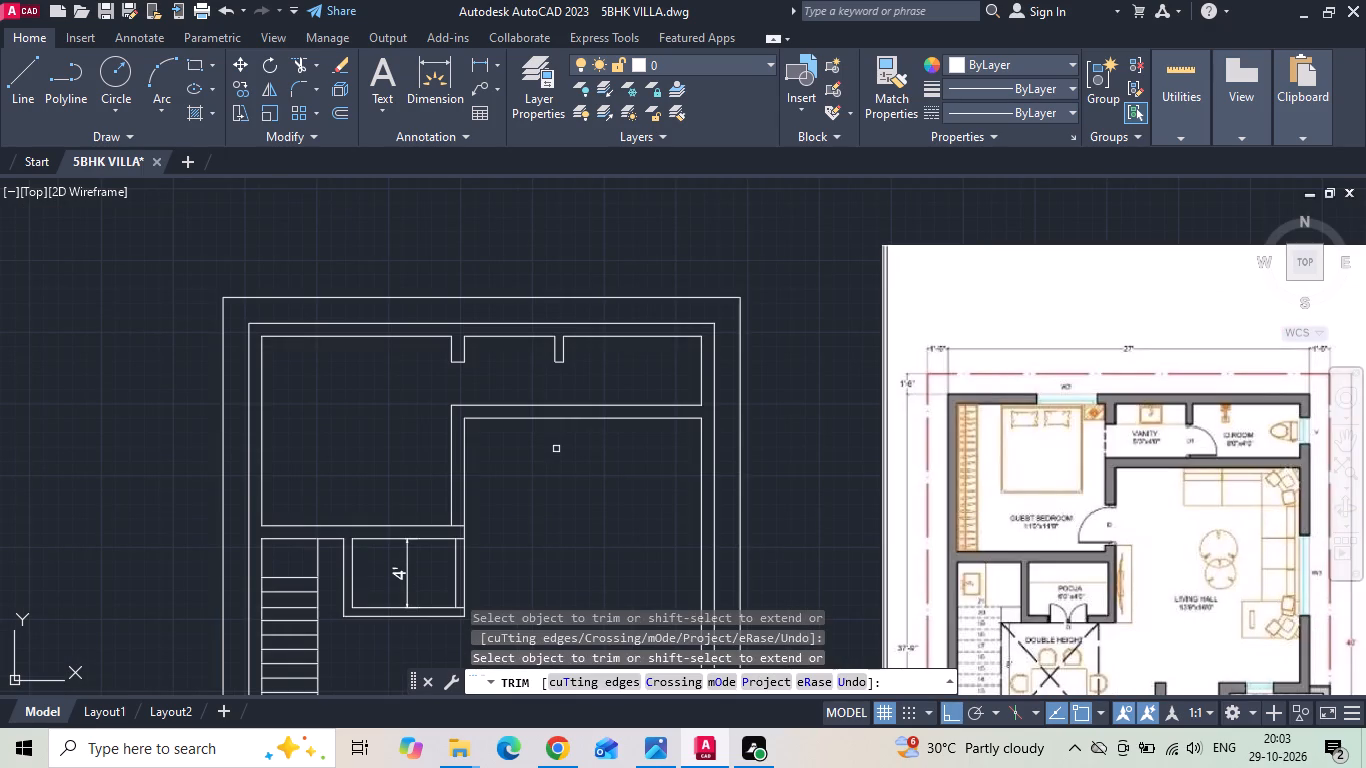
key("Escape")
Offset the inner line of the guest bedroom's south wall 6" north for the door jamb.
type("O")
key("space")
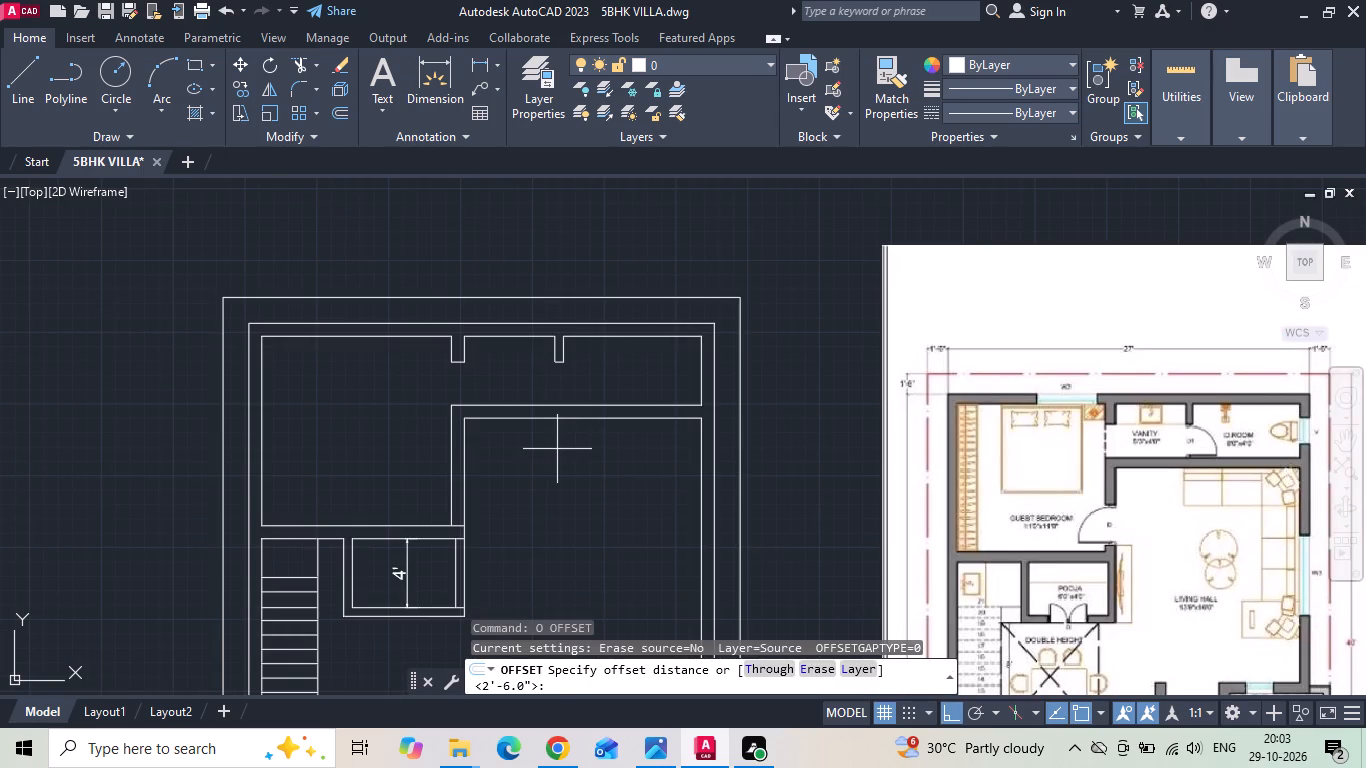
key("6")
key("space")
scroll(446, 525, "up", 1)
left_click(444, 525)
left_click(448, 488)
key("Escape")
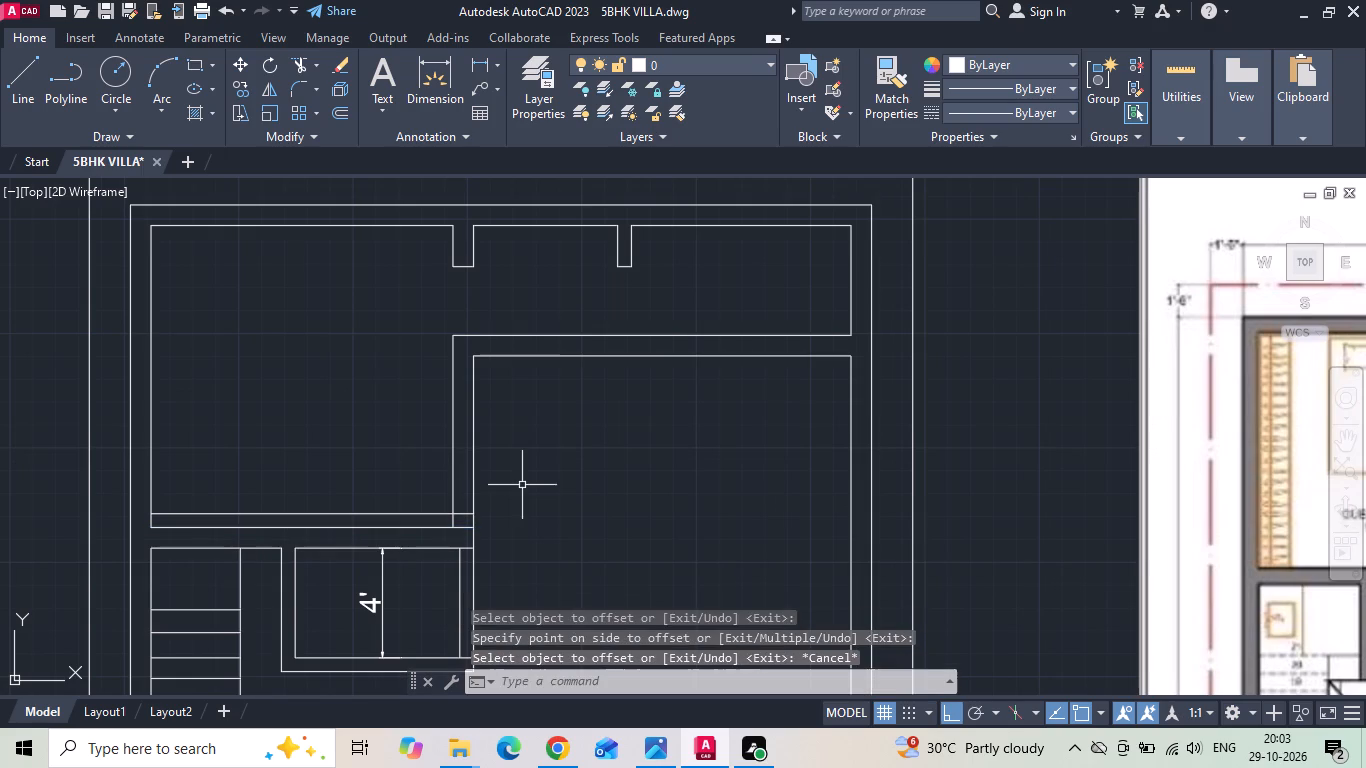
Offset the door jamb line 3' north to mark the guest bedroom's door width.
type("O")
key("space")
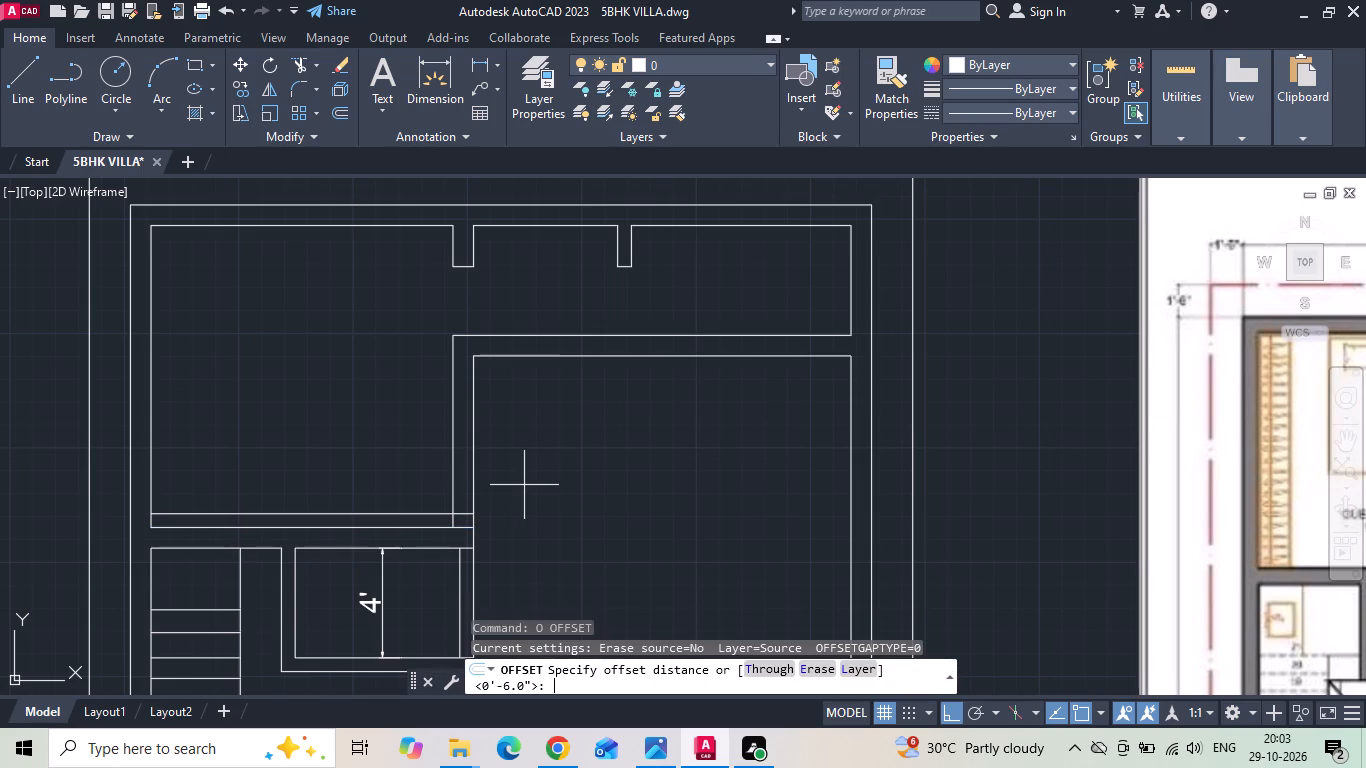
type("3'")
key("Return")
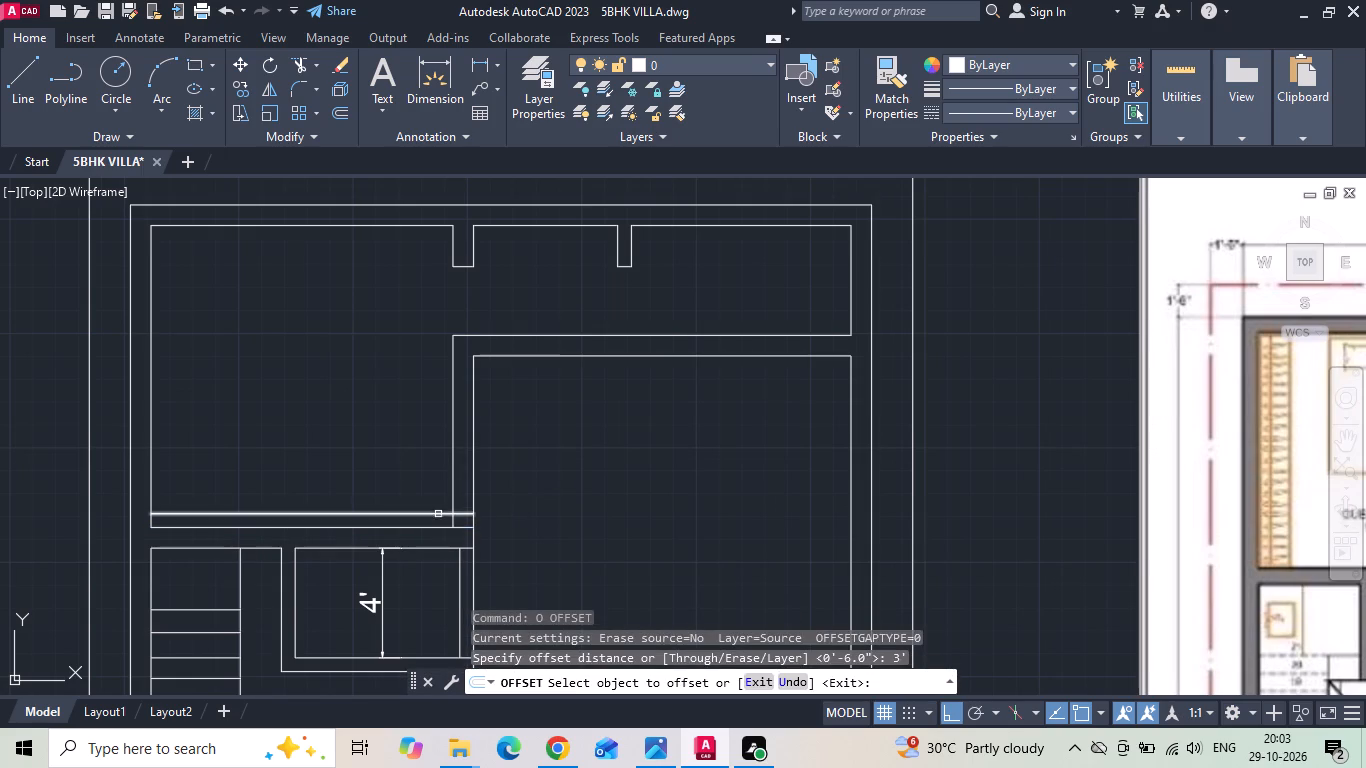
left_click(436, 511)
left_click(442, 468)
key("Escape")
Trim the guest bedroom's east wall between the jamb lines to open the doorway, and clear the excess jamb lines and junction stub.
type("TR")
key("space")
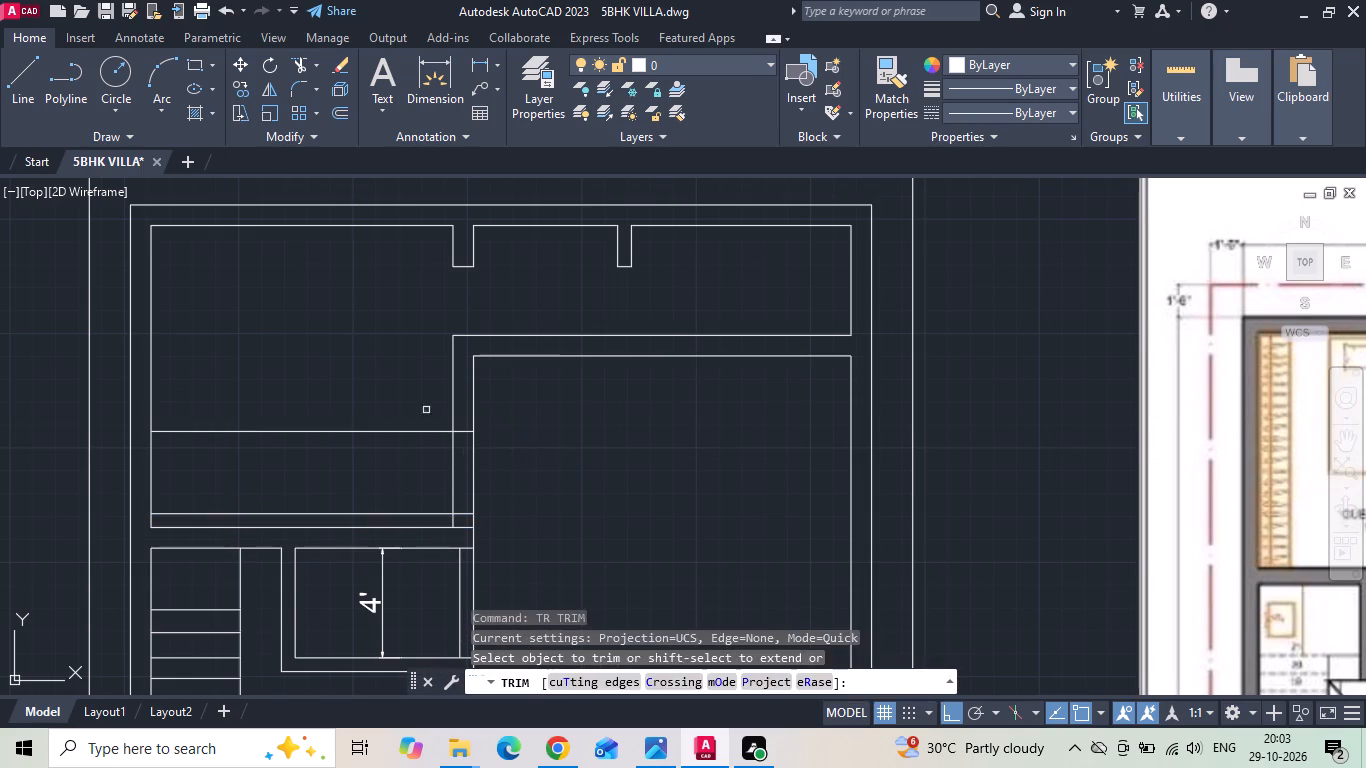
left_click_drag(409, 409, 565, 476)
left_click(416, 510)
left_click(405, 516)
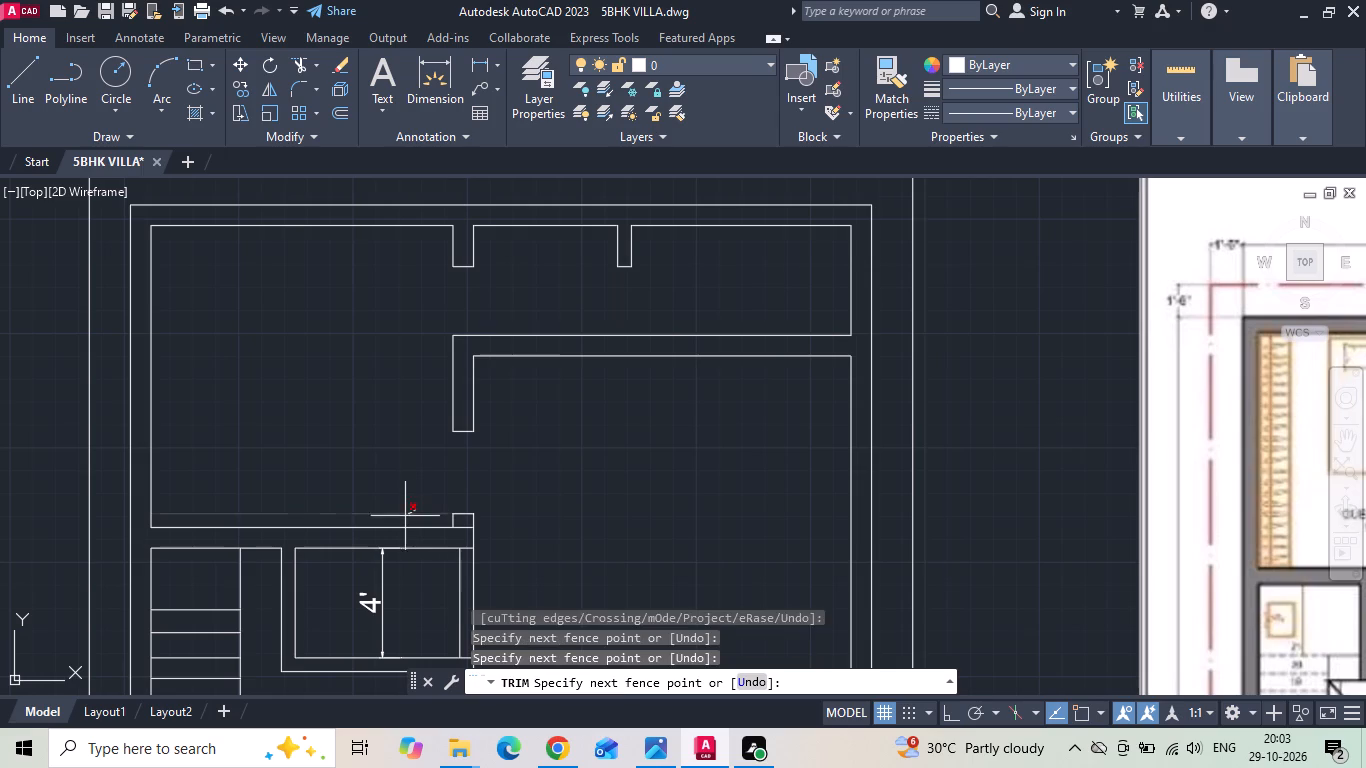
left_click(459, 527)
scroll(555, 457, "down", 1)
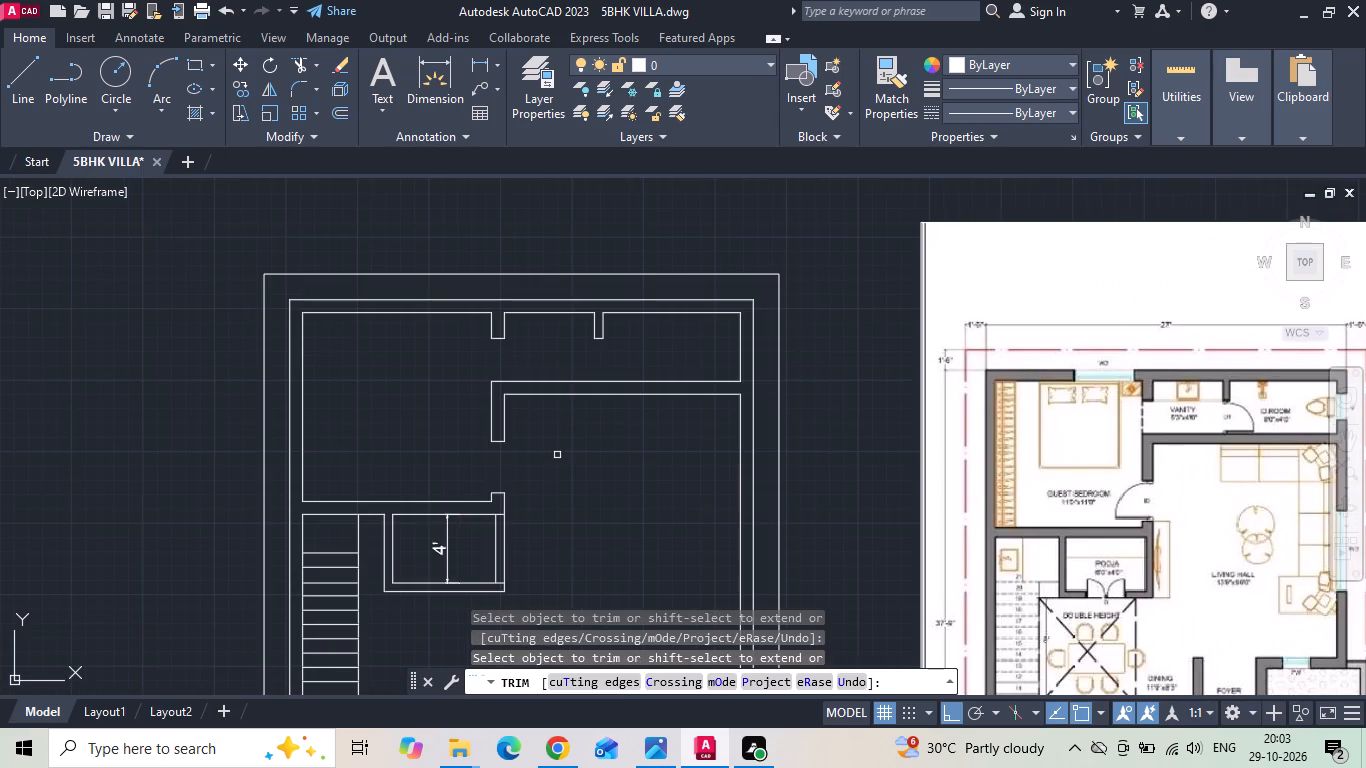
Trim the overlapping line stubs at the north and south ends of the pooja room's east wall.
scroll(506, 582, "up", 2)
left_click(487, 591)
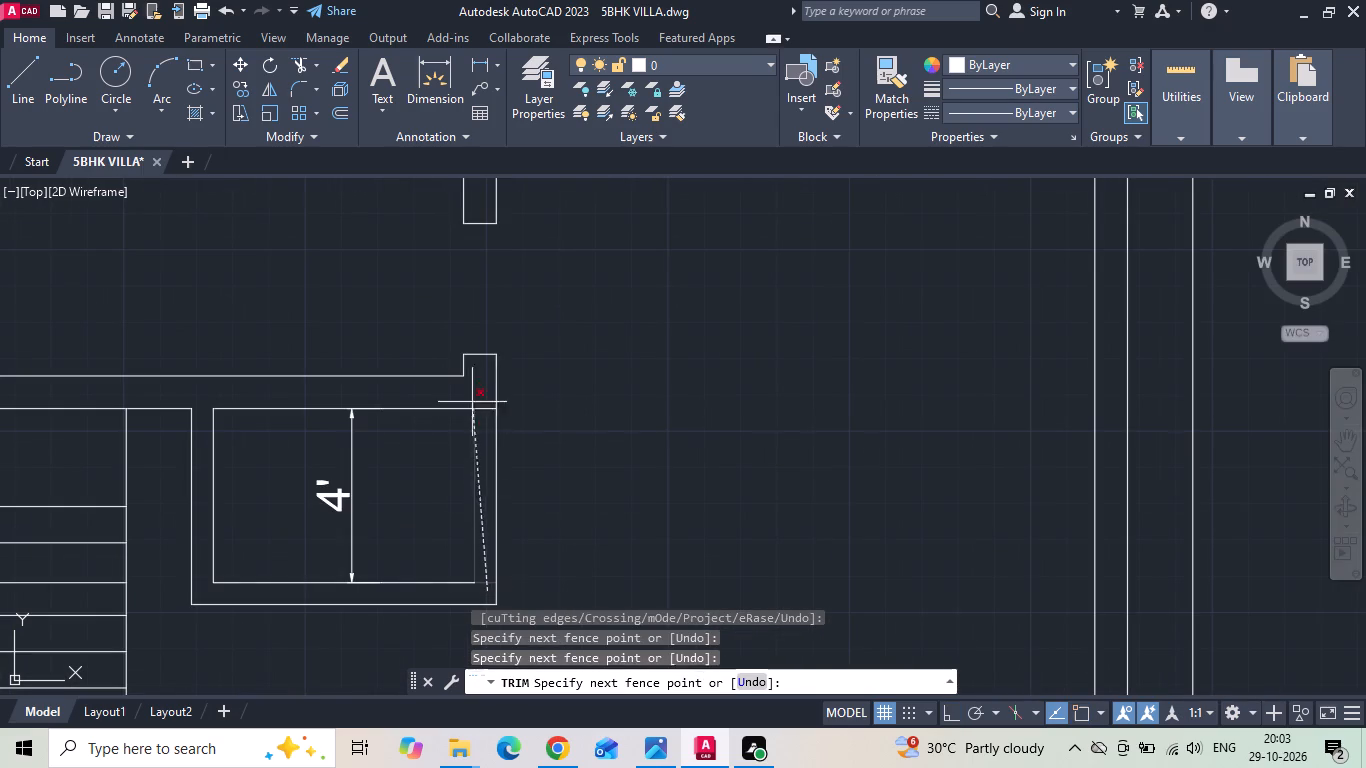
left_click(479, 384)
scroll(573, 406, "down", 2)
key("Escape")
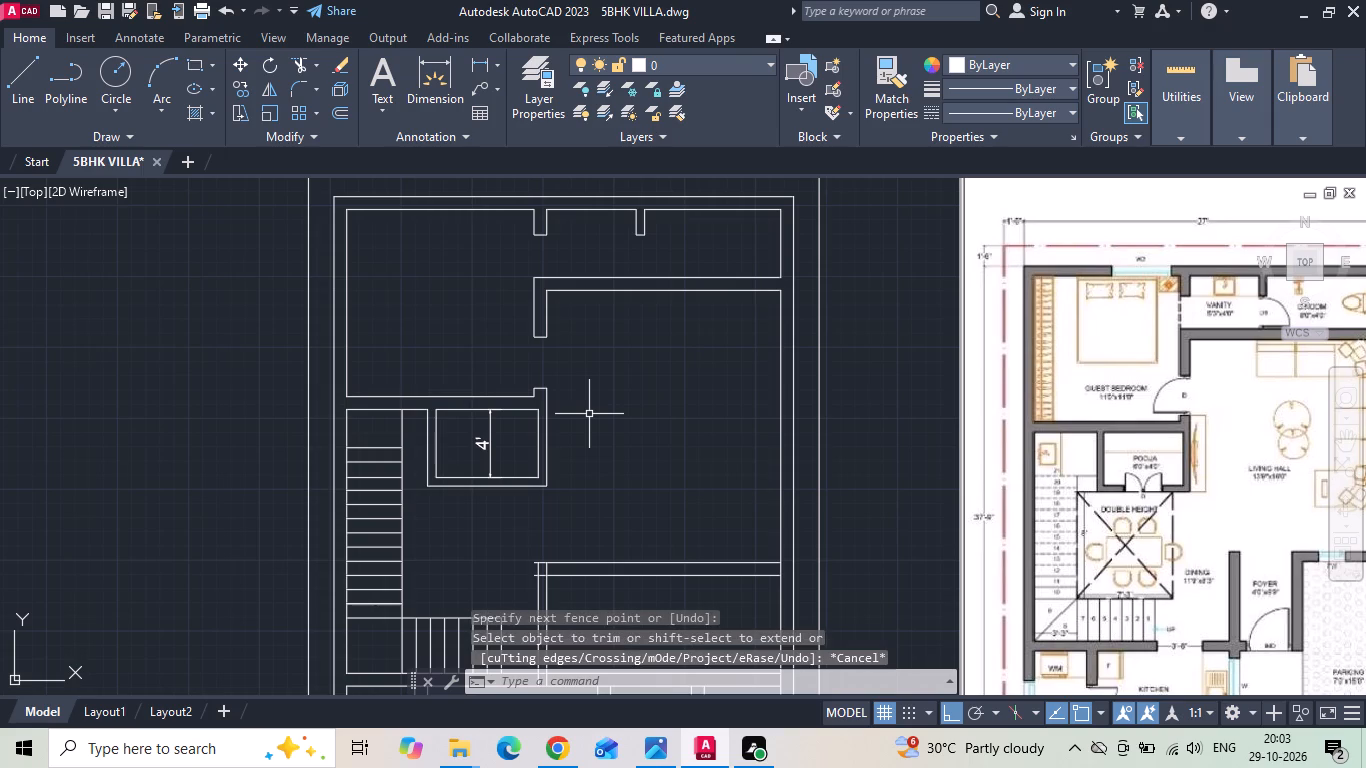
Examine the reference ground floor plan around the dining, foyer, kitchen and parking areas against the drafted walls.
middle_click_drag(574, 450, 557, 429)
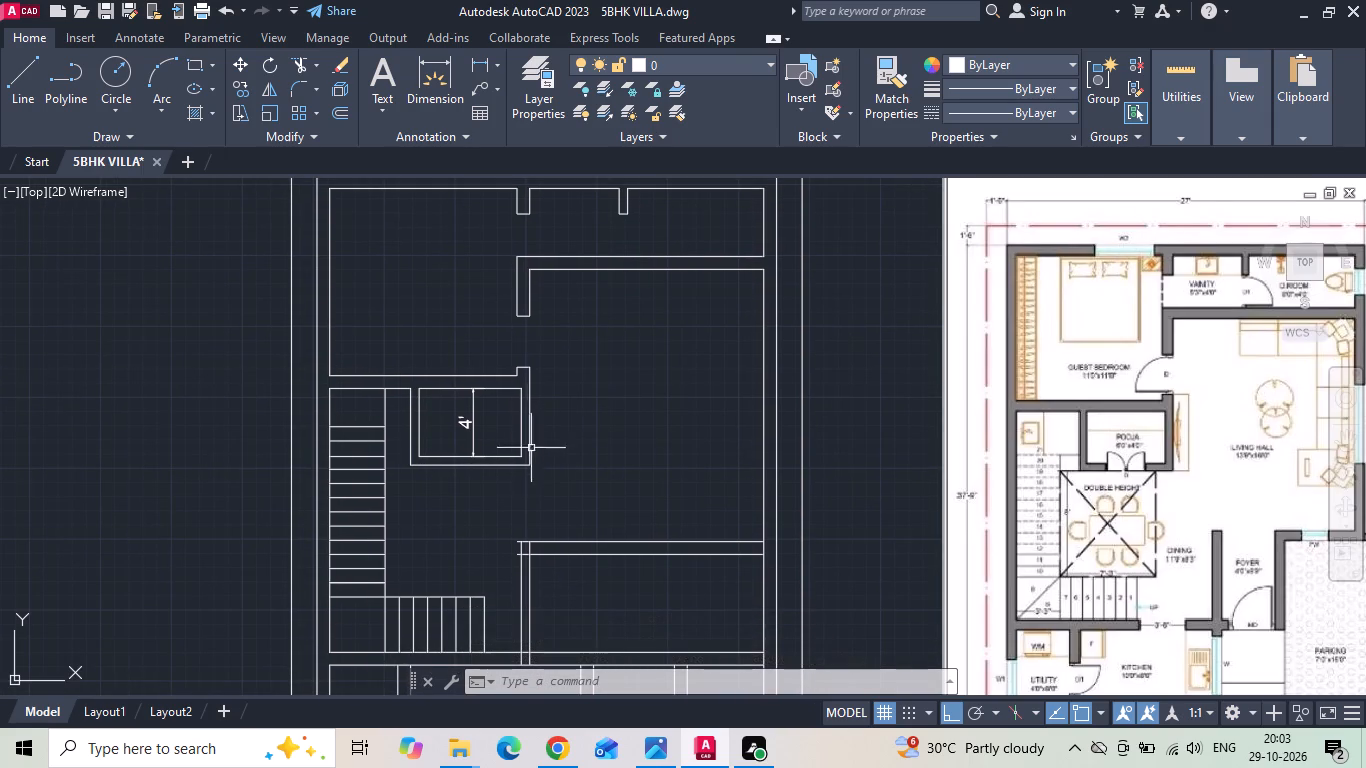
middle_click_drag(519, 440, 524, 402)
scroll(524, 402, "down", 1)
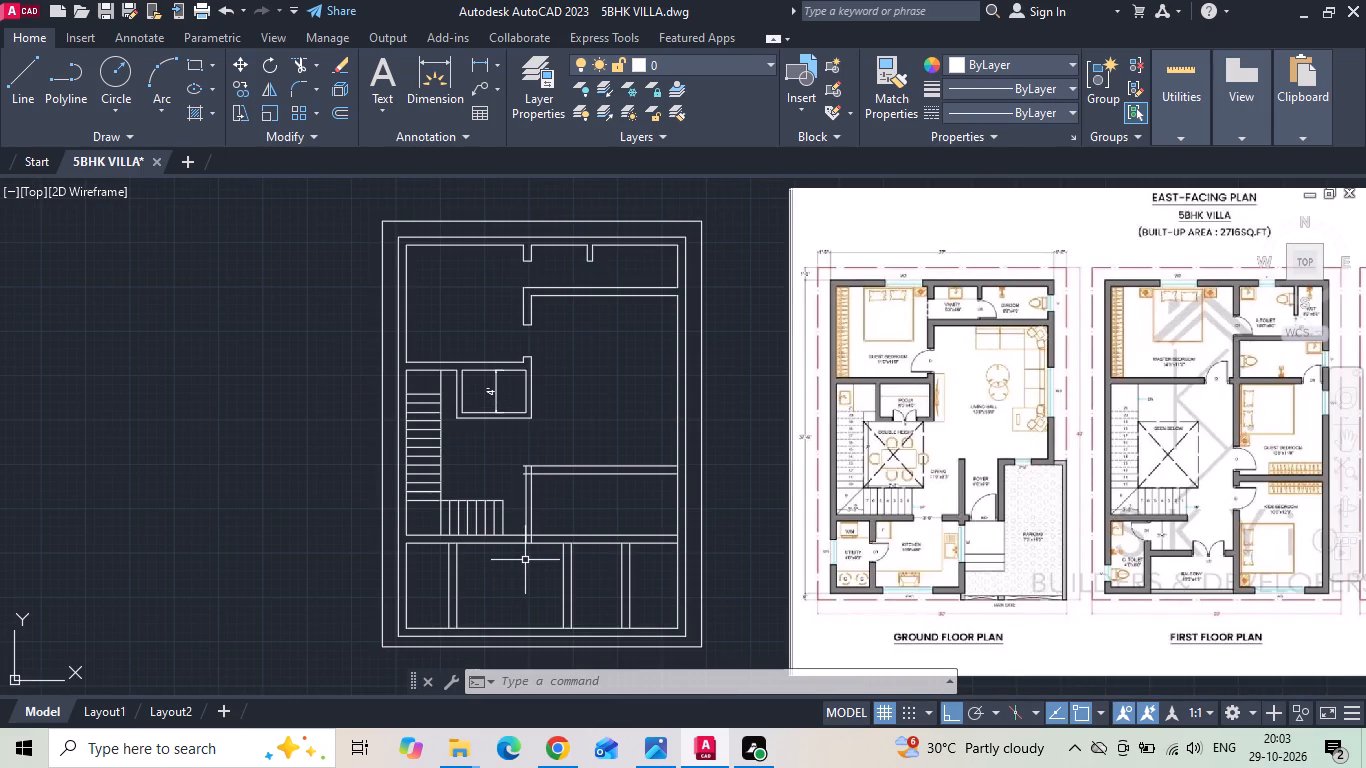
scroll(919, 526, "up", 2)
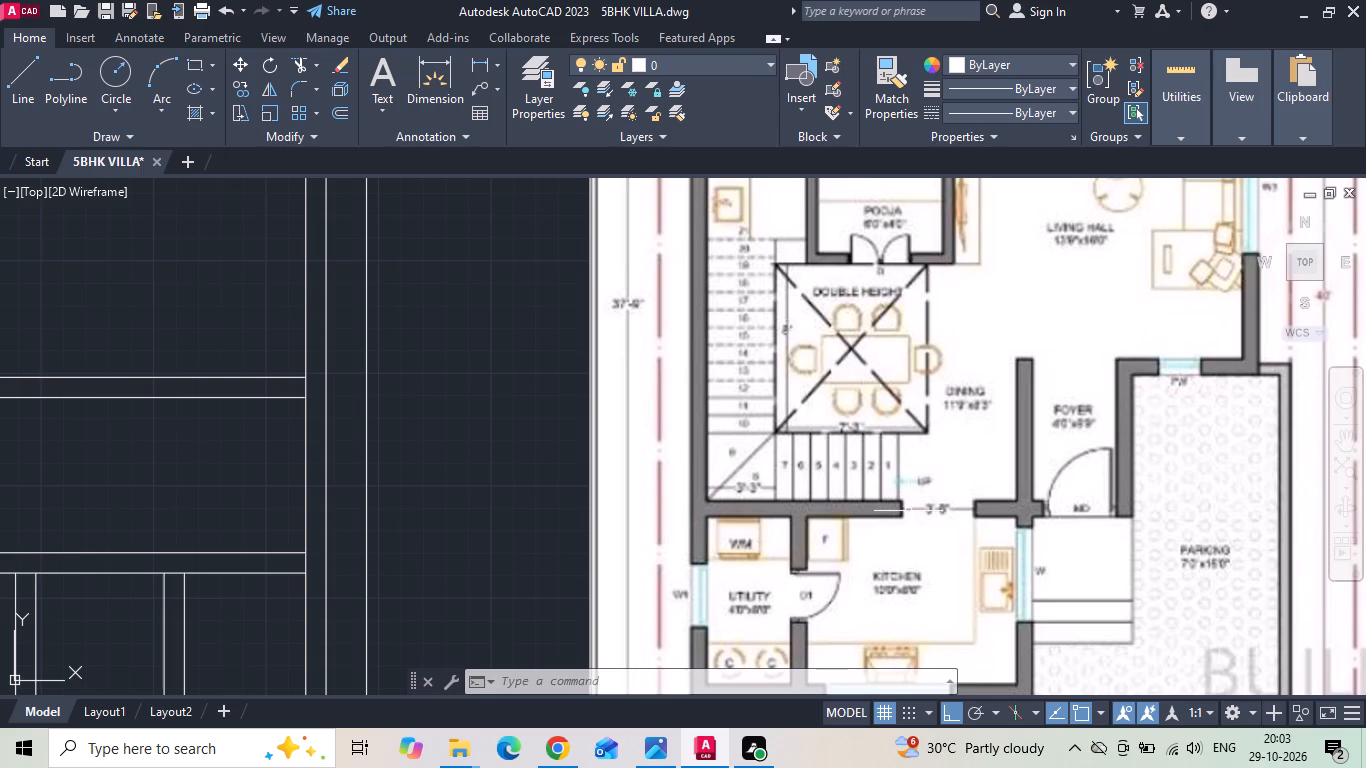
scroll(759, 484, "down", 1)
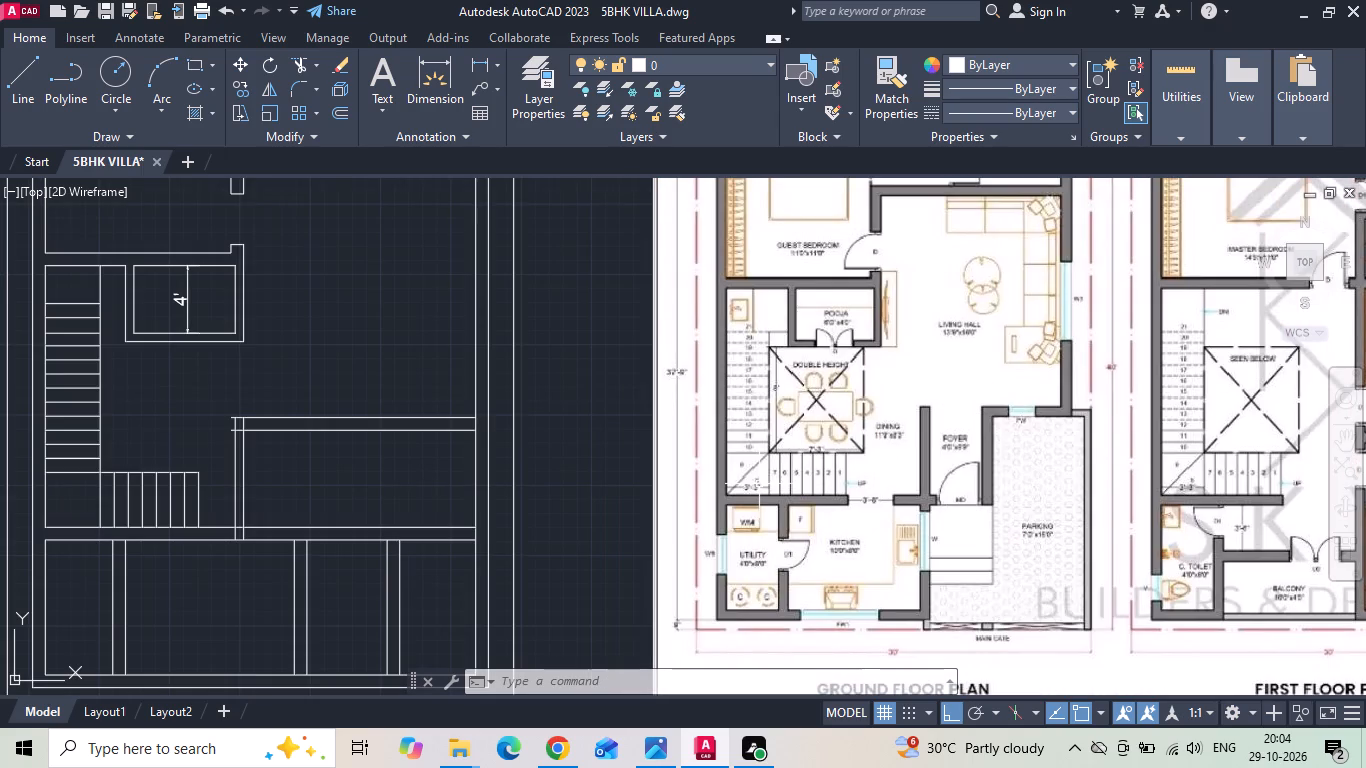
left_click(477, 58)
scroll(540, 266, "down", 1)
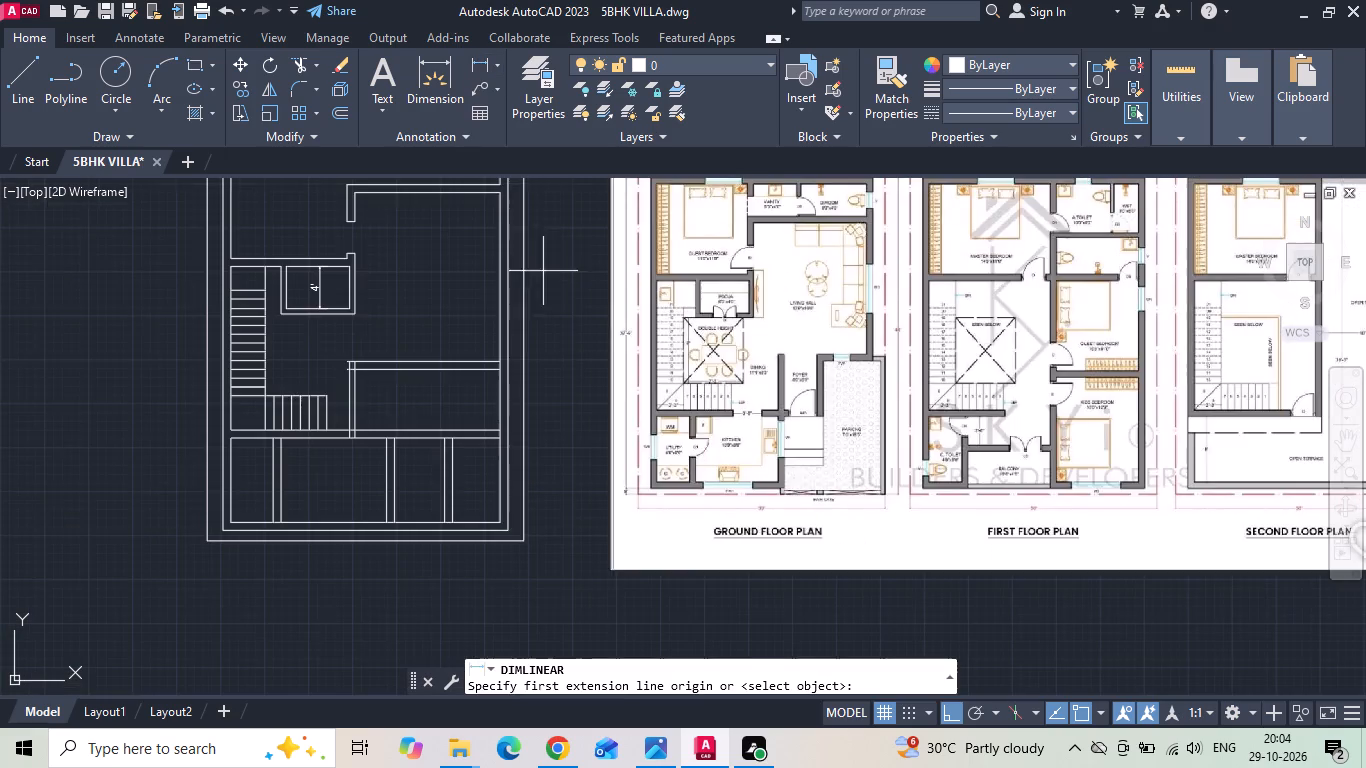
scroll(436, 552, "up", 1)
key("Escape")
Draw a 16' vertical line north from the outer south boundary line, beside the easternmost vertical wall, for the parking area.
type("L")
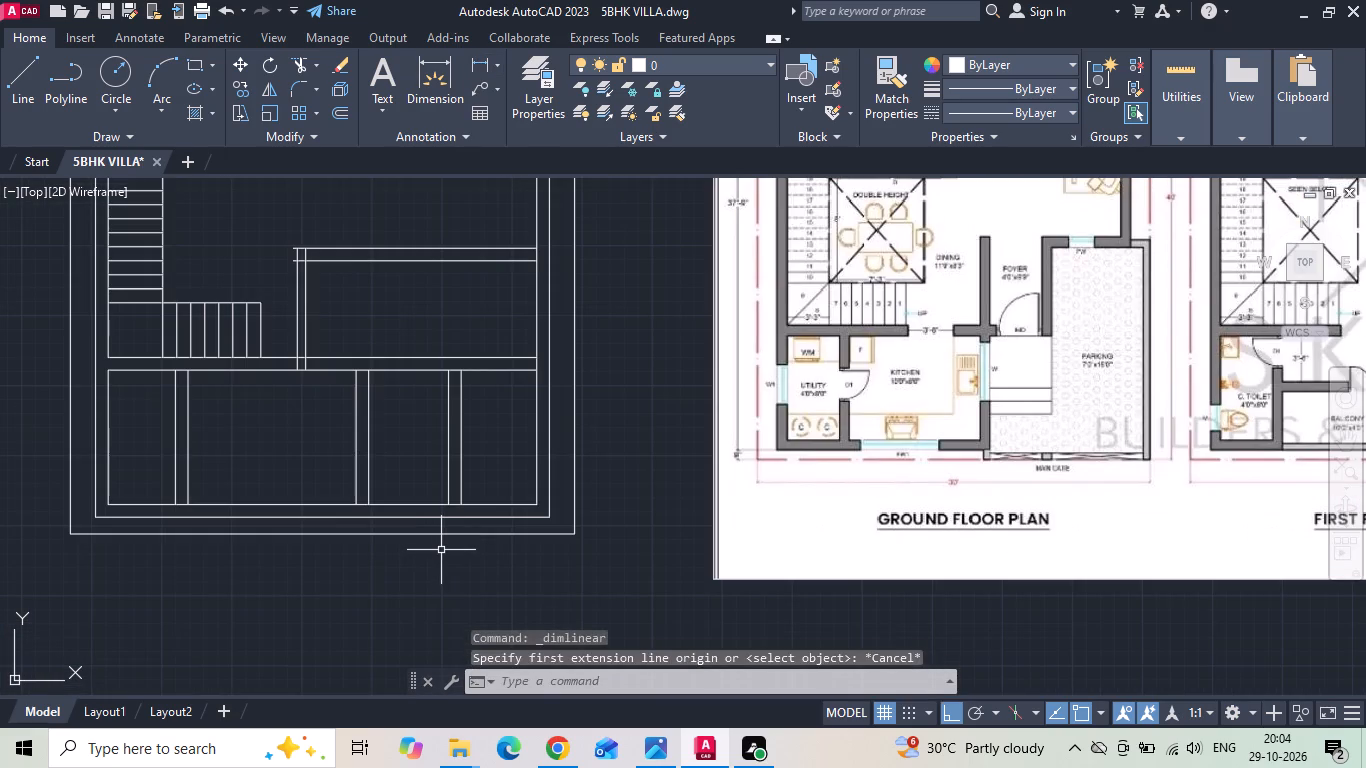
key("space")
left_click_drag(446, 539, 446, 530)
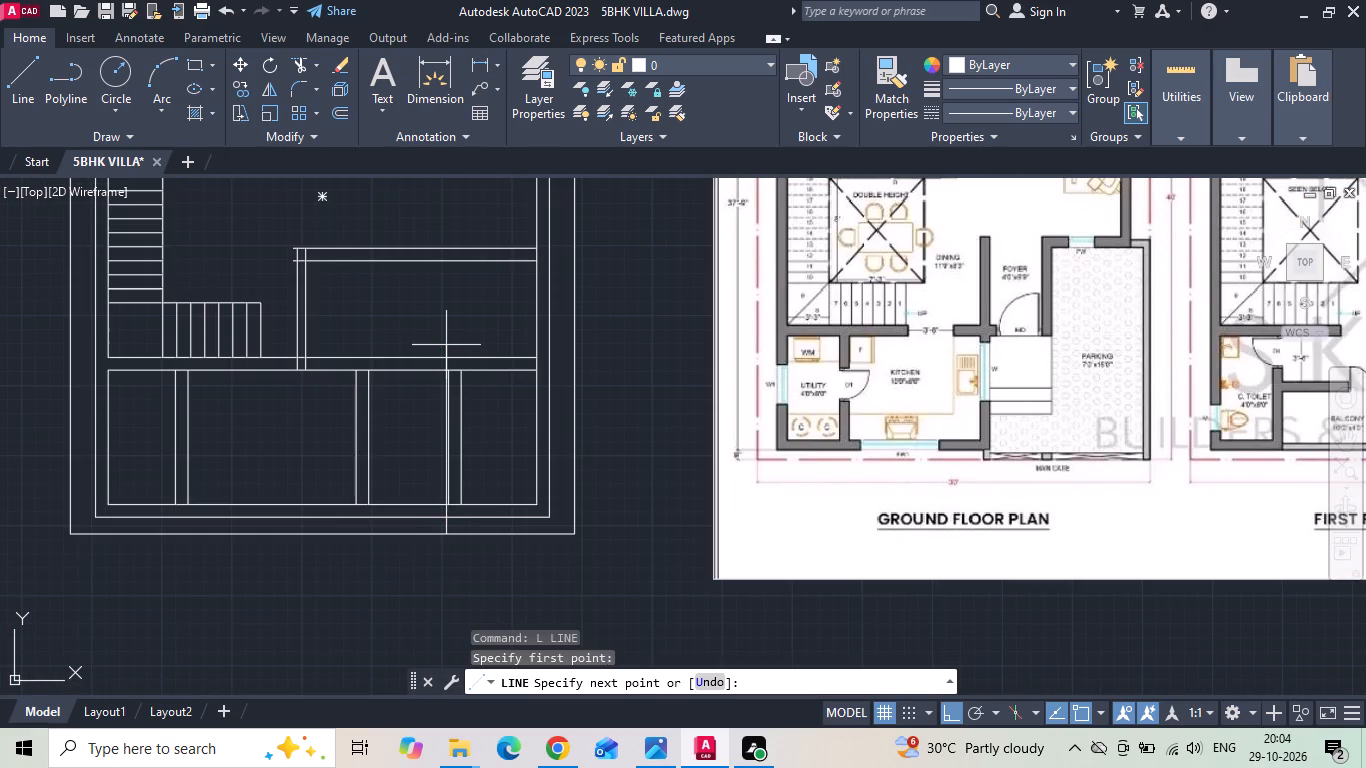
key("1")
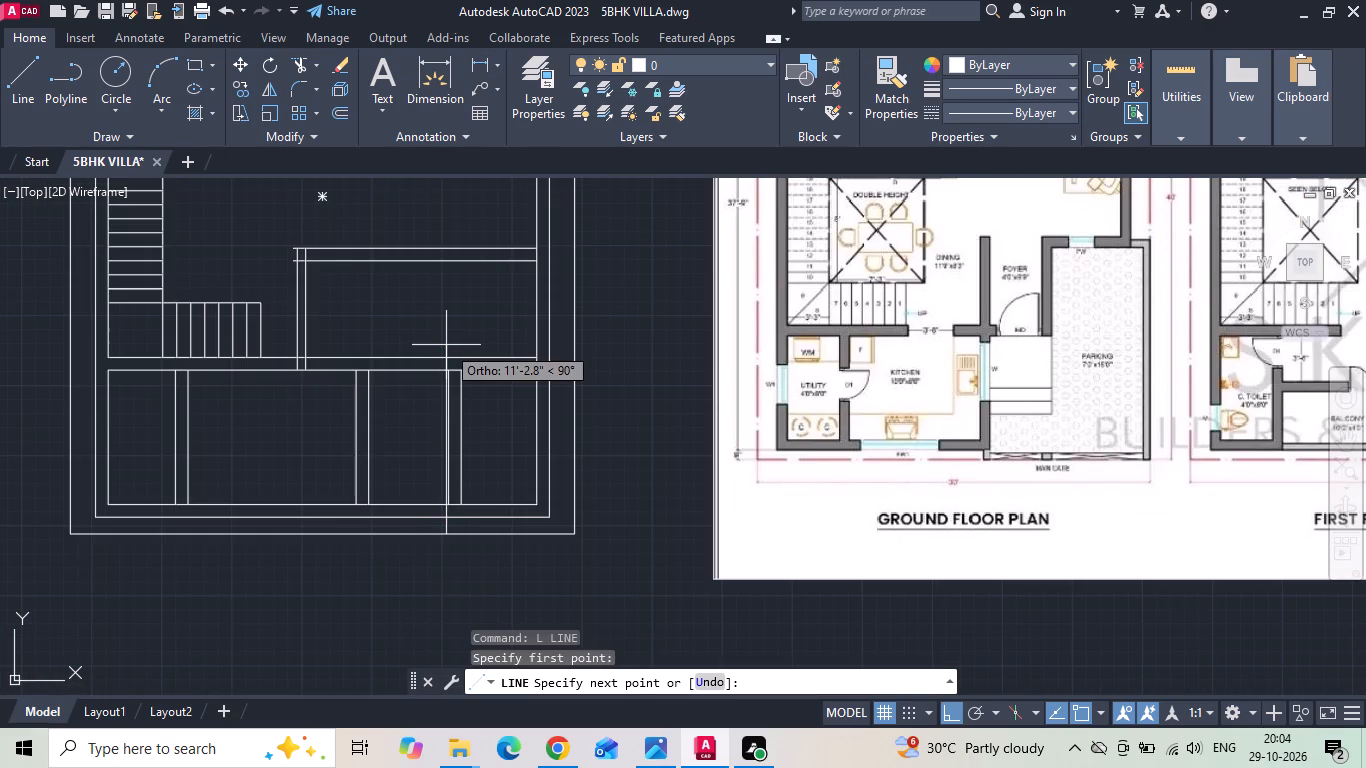
key("6")
key("apostrophe")
key("Return")
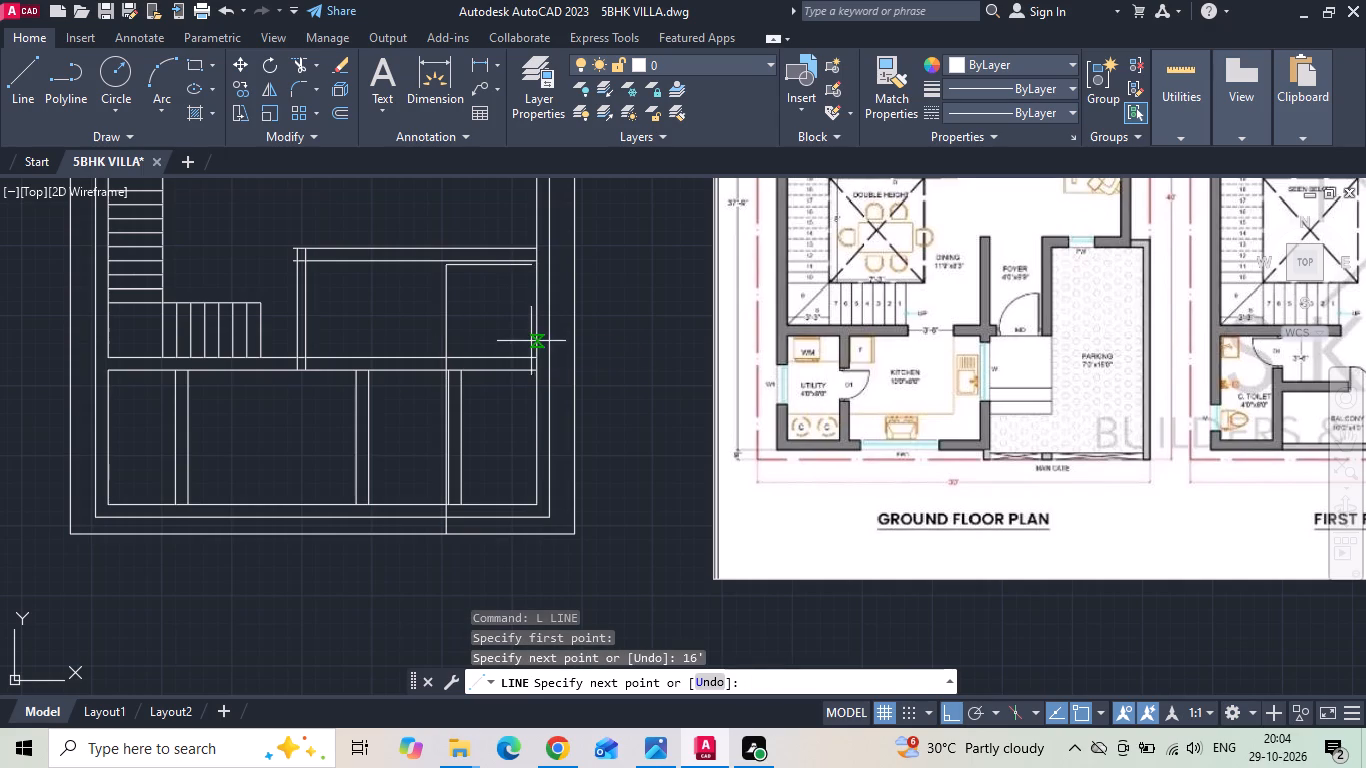
middle_click_drag(487, 328, 601, 460)
key("Escape")
scroll(602, 460, "down", 1)
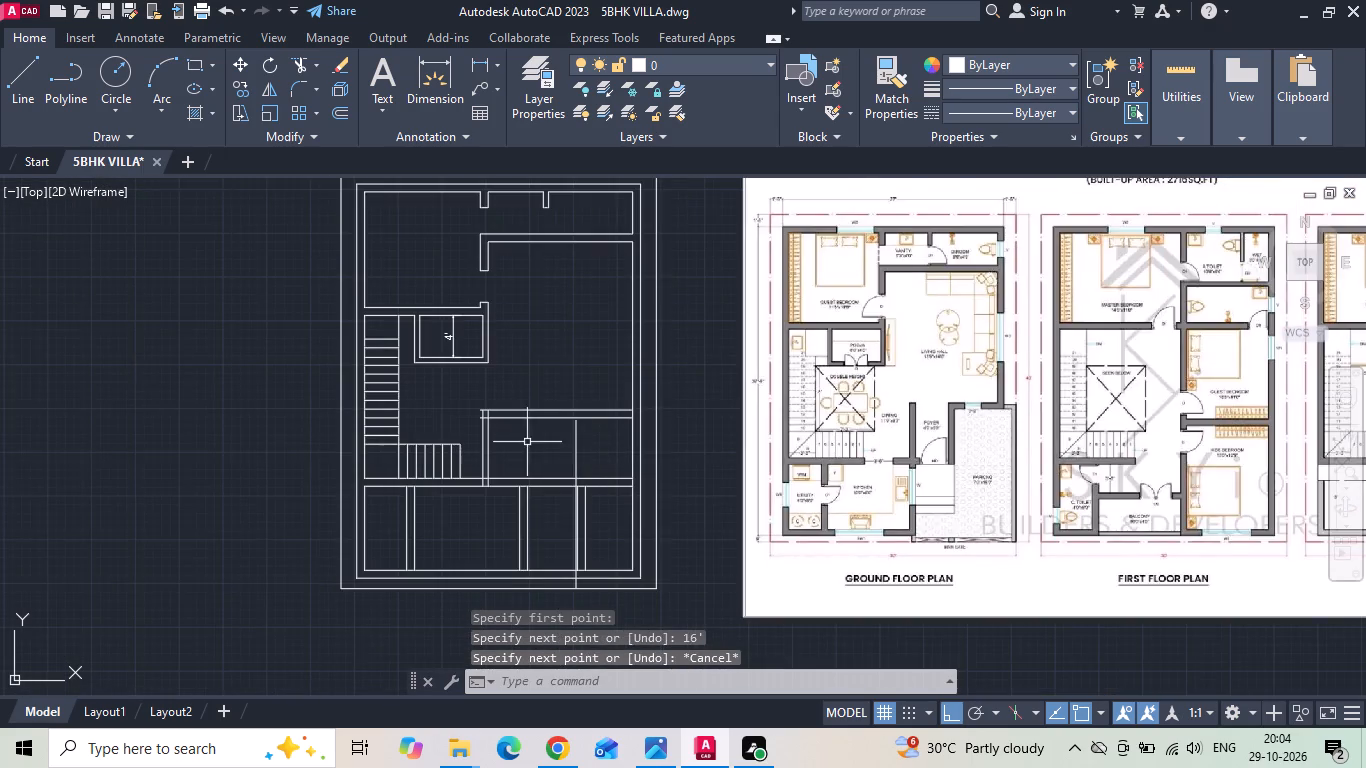
Delete the 16' vertical line drawn for the parking area.
scroll(530, 436, "up", 1)
left_click(572, 436)
key("Escape")
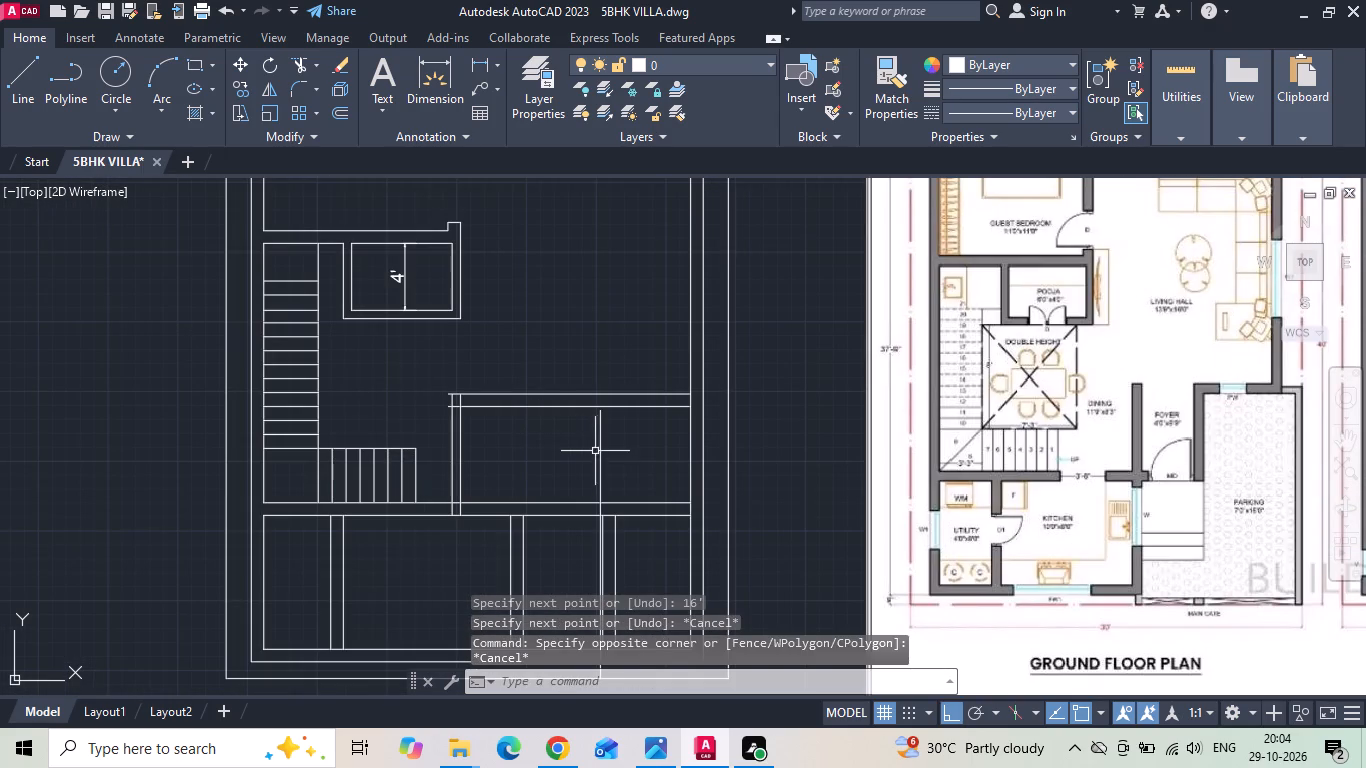
left_click(602, 443)
key("Delete")
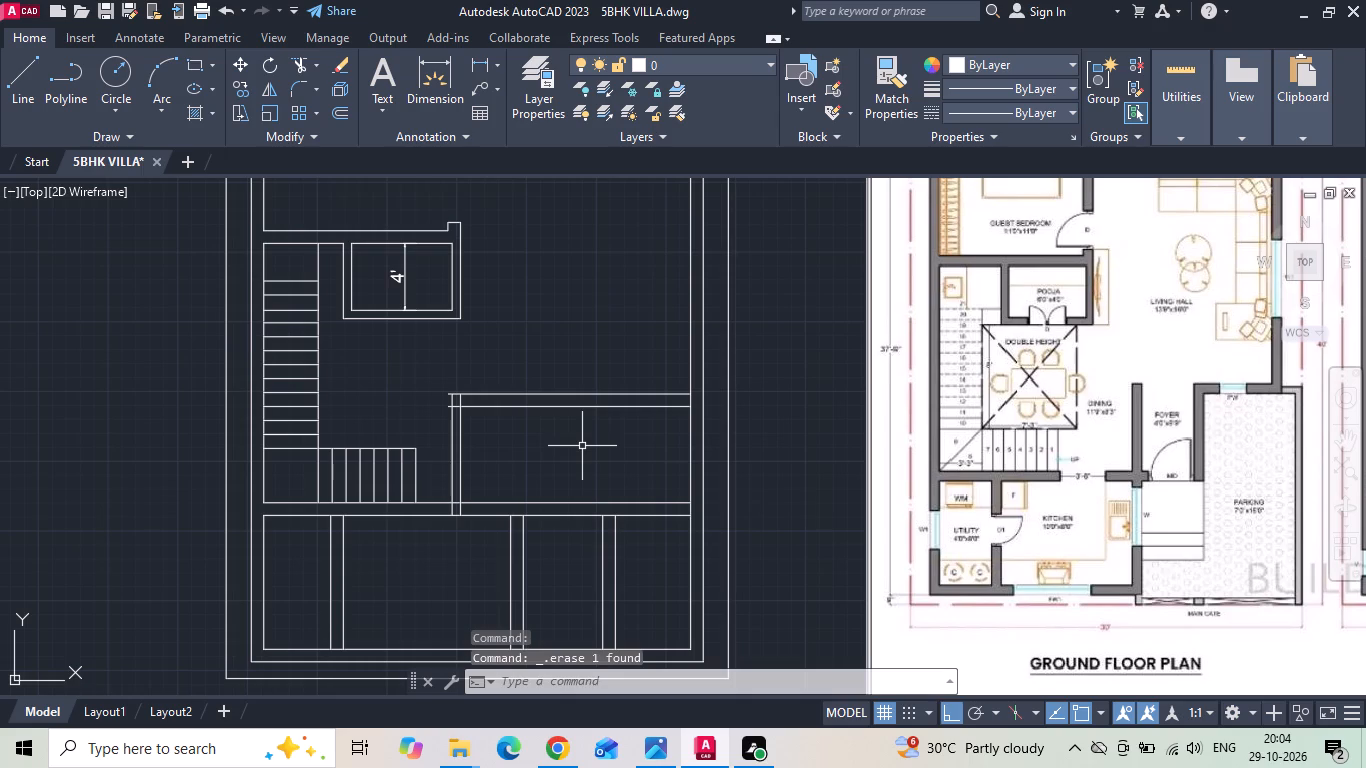
Extend both vertical wall line pairs east of the kitchen north across the kitchen's north wall to the horizontal wall above the foyer.
type("EX")
key("space")
left_click(628, 543)
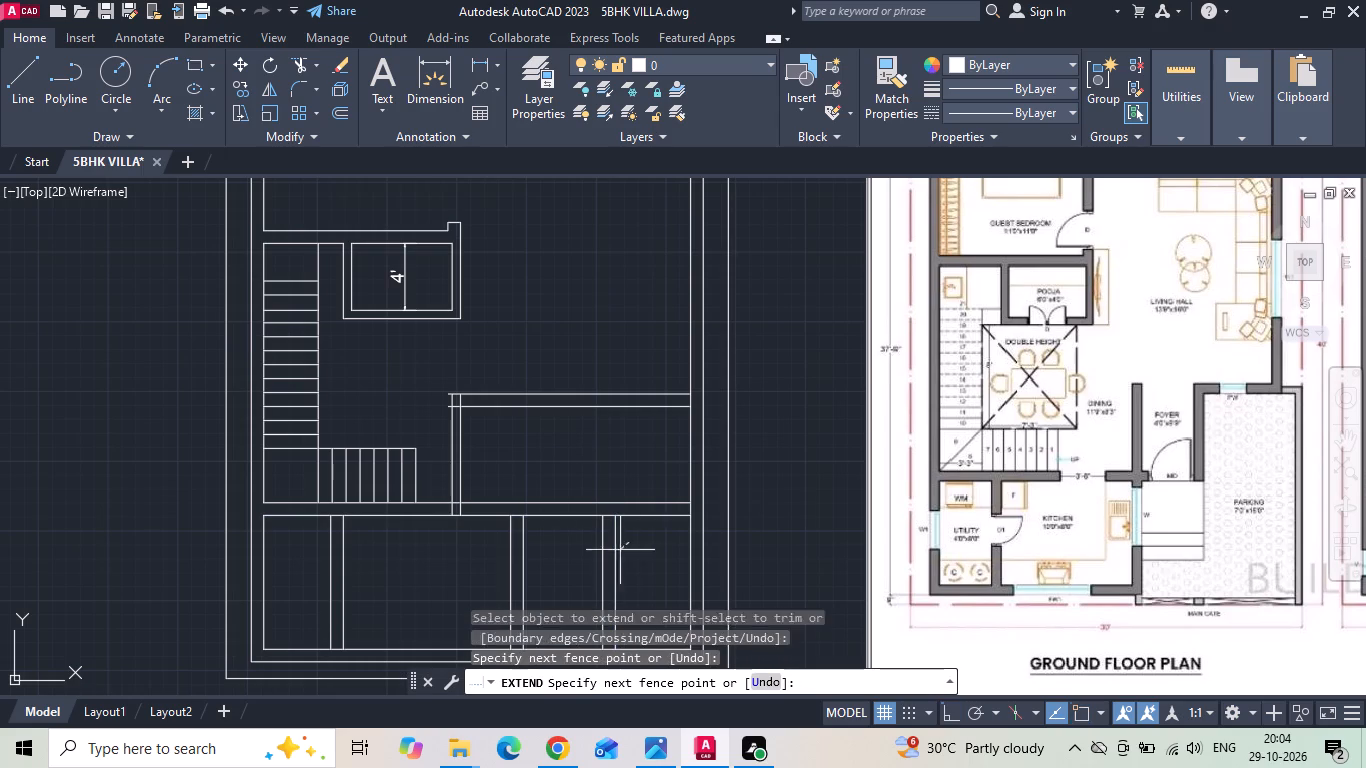
left_click(476, 553)
left_click_drag(478, 542, 486, 542)
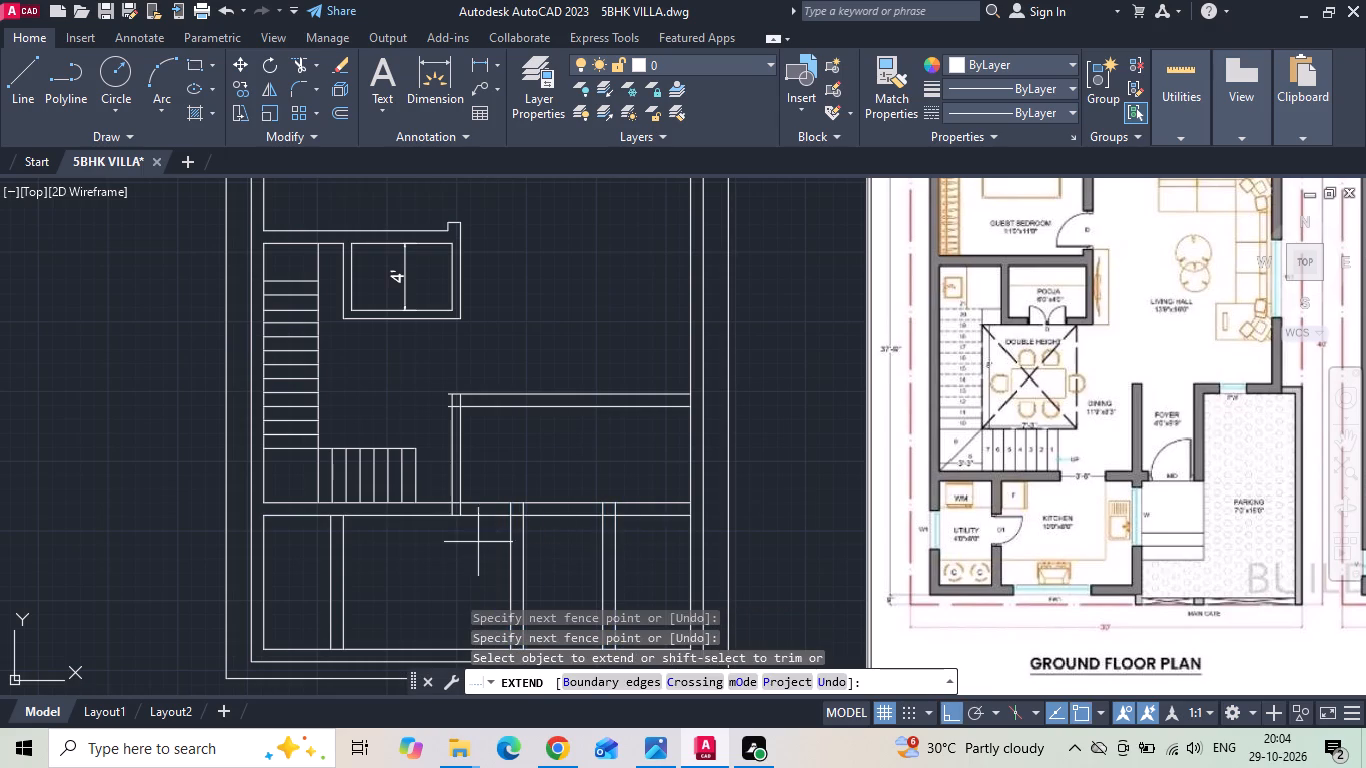
left_click_drag(486, 542, 495, 542)
left_click(631, 534)
left_click_drag(493, 460, 577, 459)
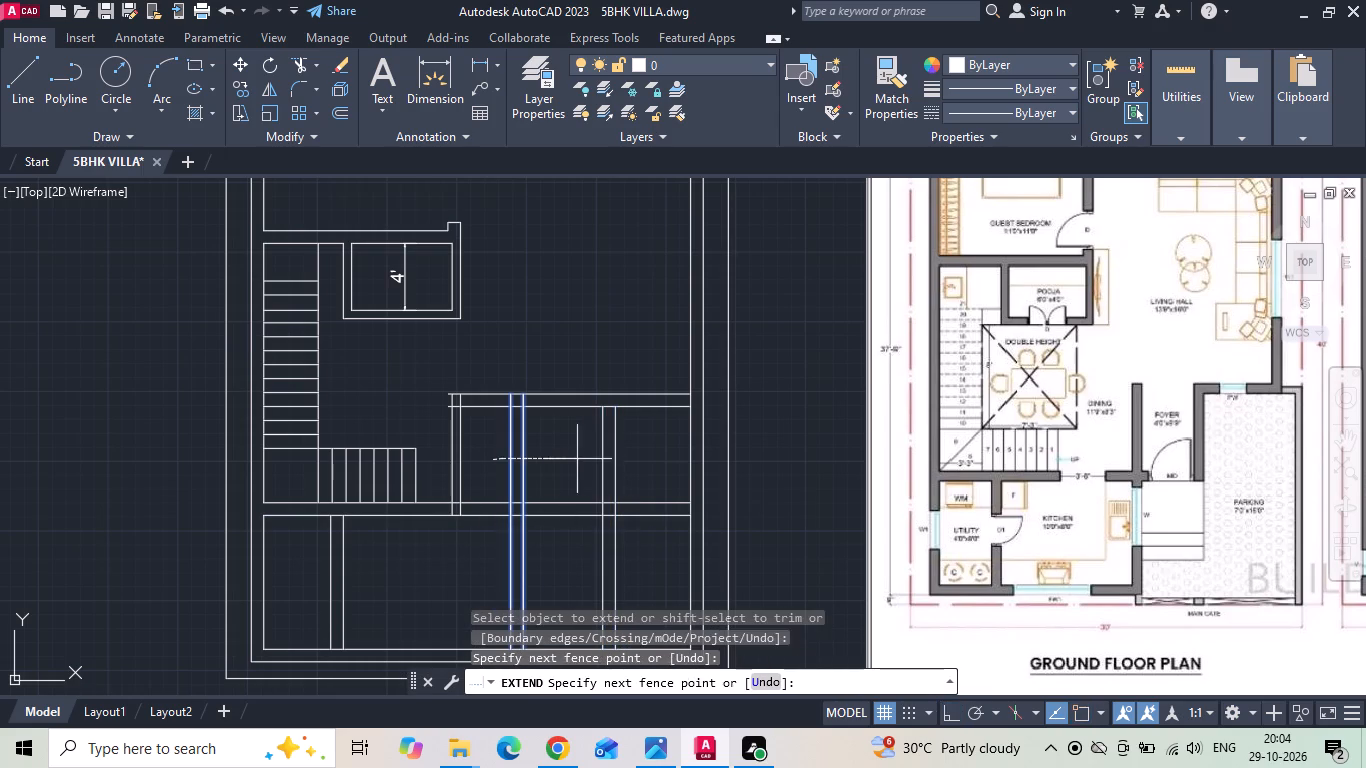
left_click_drag(577, 459, 633, 454)
key("Escape")
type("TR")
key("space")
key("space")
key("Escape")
Extend the south line of the horizontal wall above the foyer east to the outer line of the east wall.
type("EX")
key("space")
left_click(661, 407)
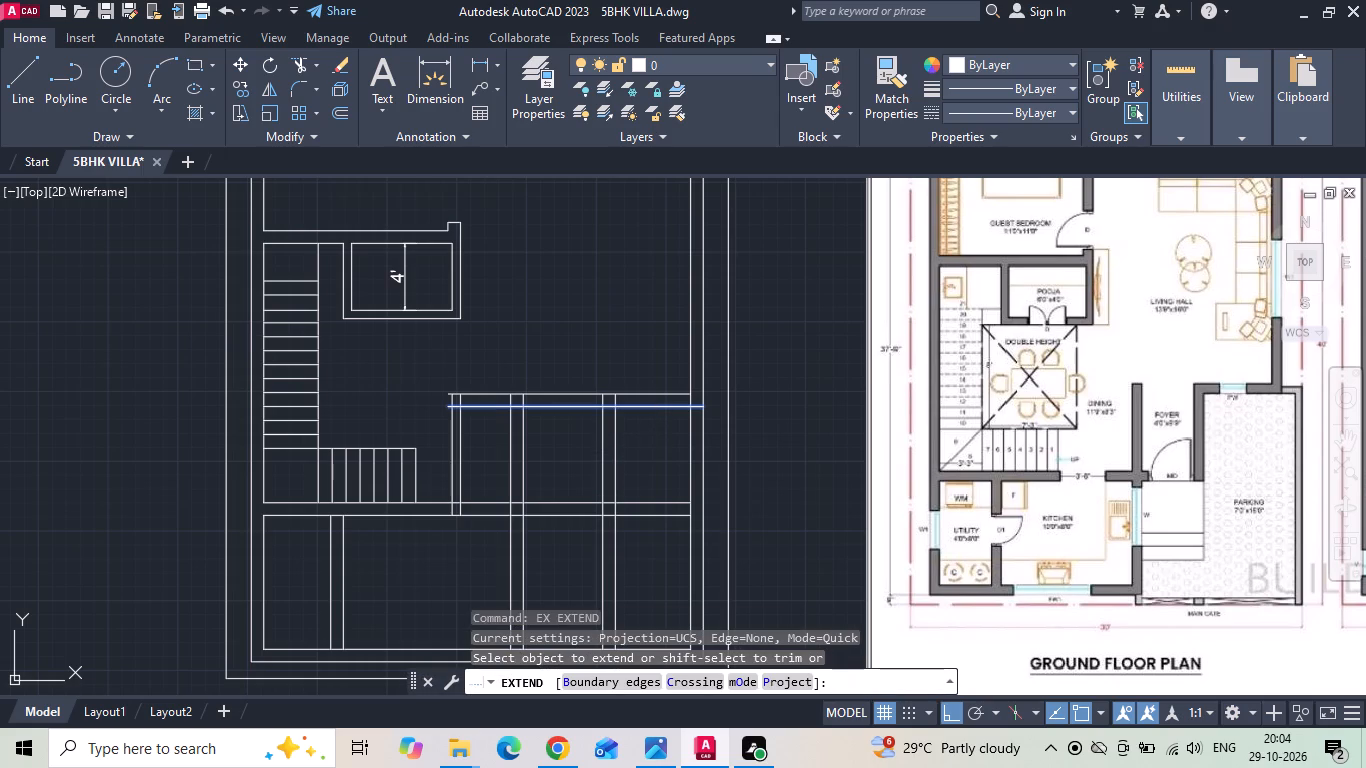
key("Escape")
Trim the kitchen's north wall lines east of the foyer and the east outer wall lines alongside the parking area.
type("TR")
key("space")
key("space")
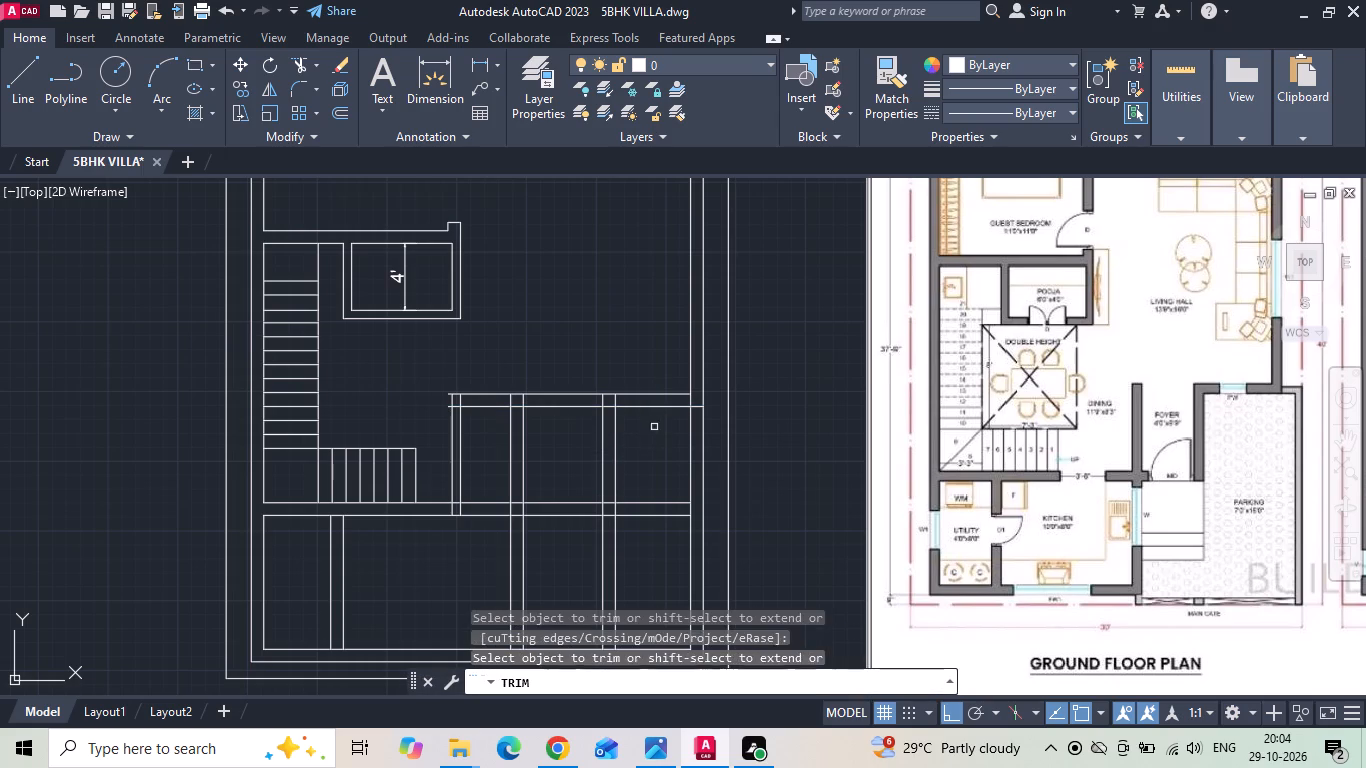
left_click_drag(650, 446, 650, 517)
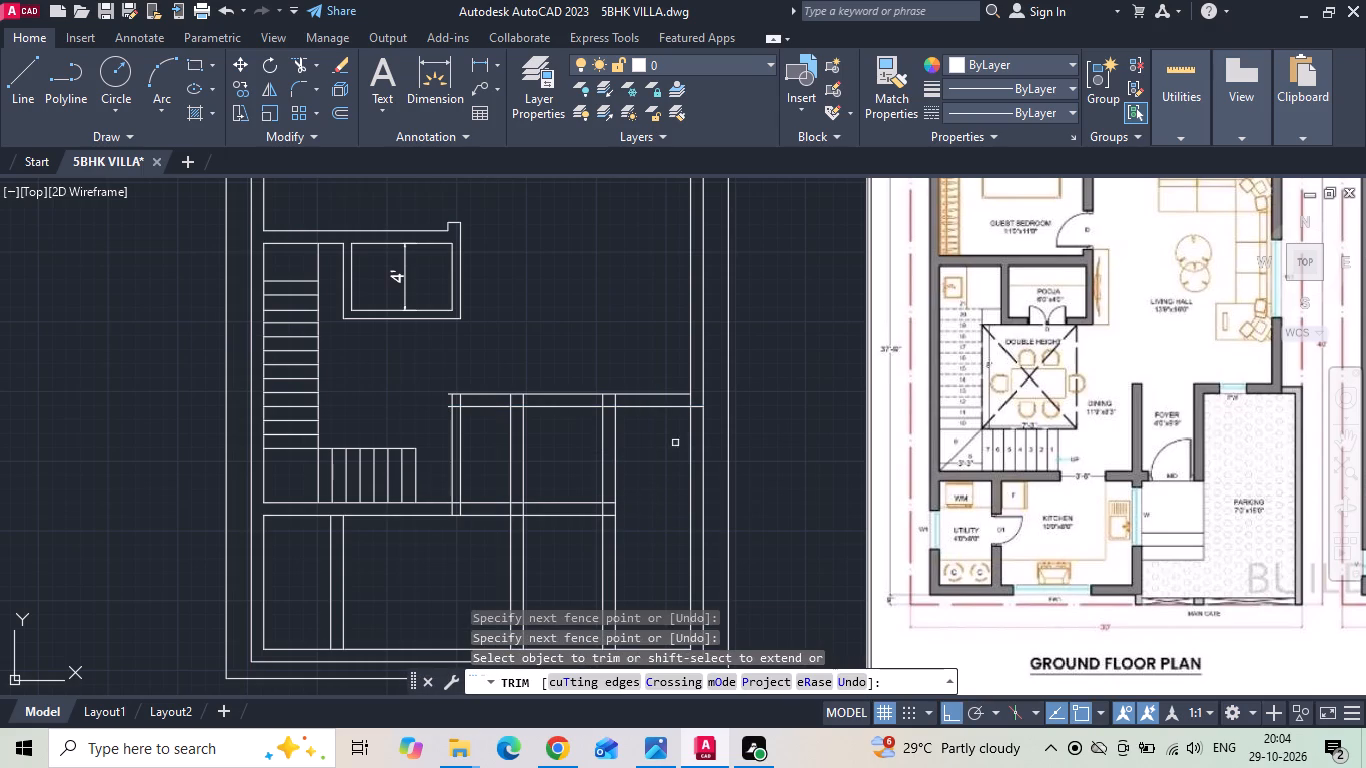
middle_click_drag(671, 491, 673, 440)
left_click(686, 430)
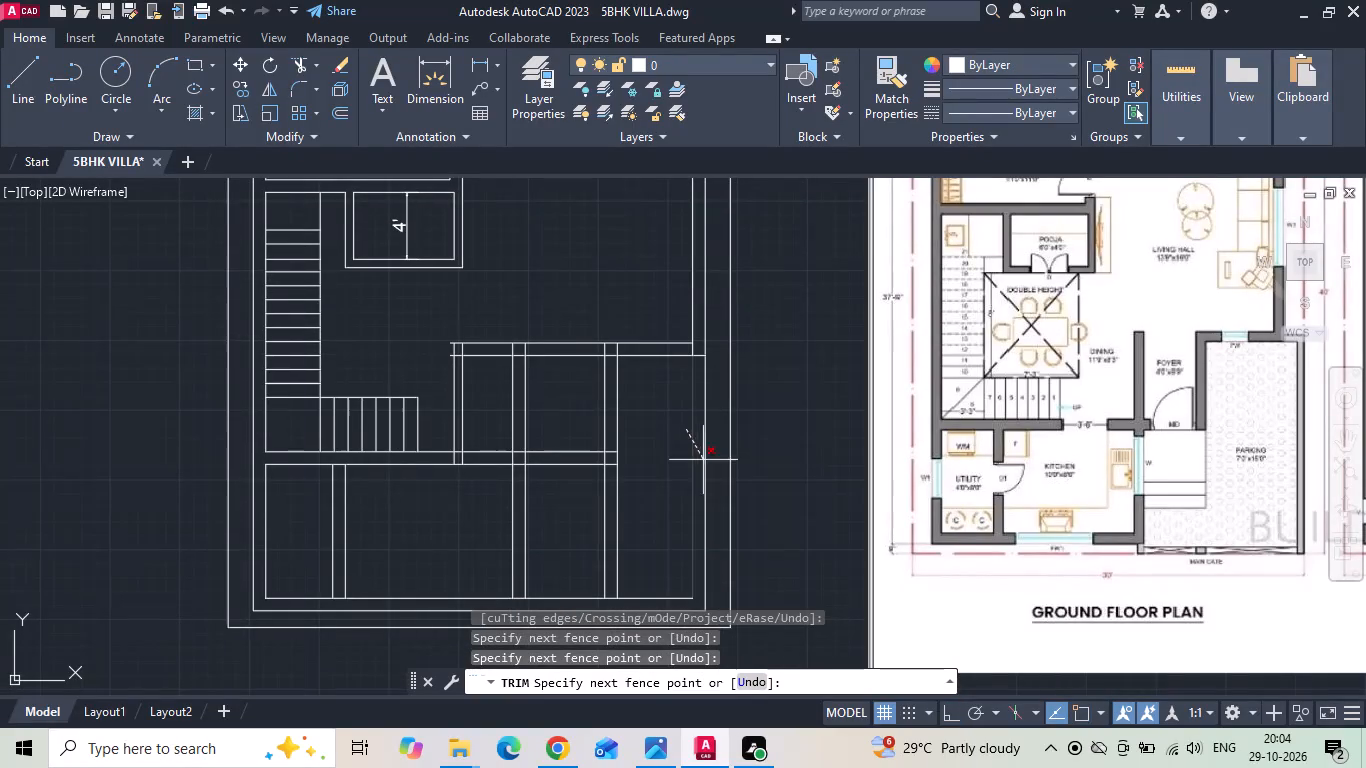
left_click(707, 534)
scroll(671, 465, "down", 1)
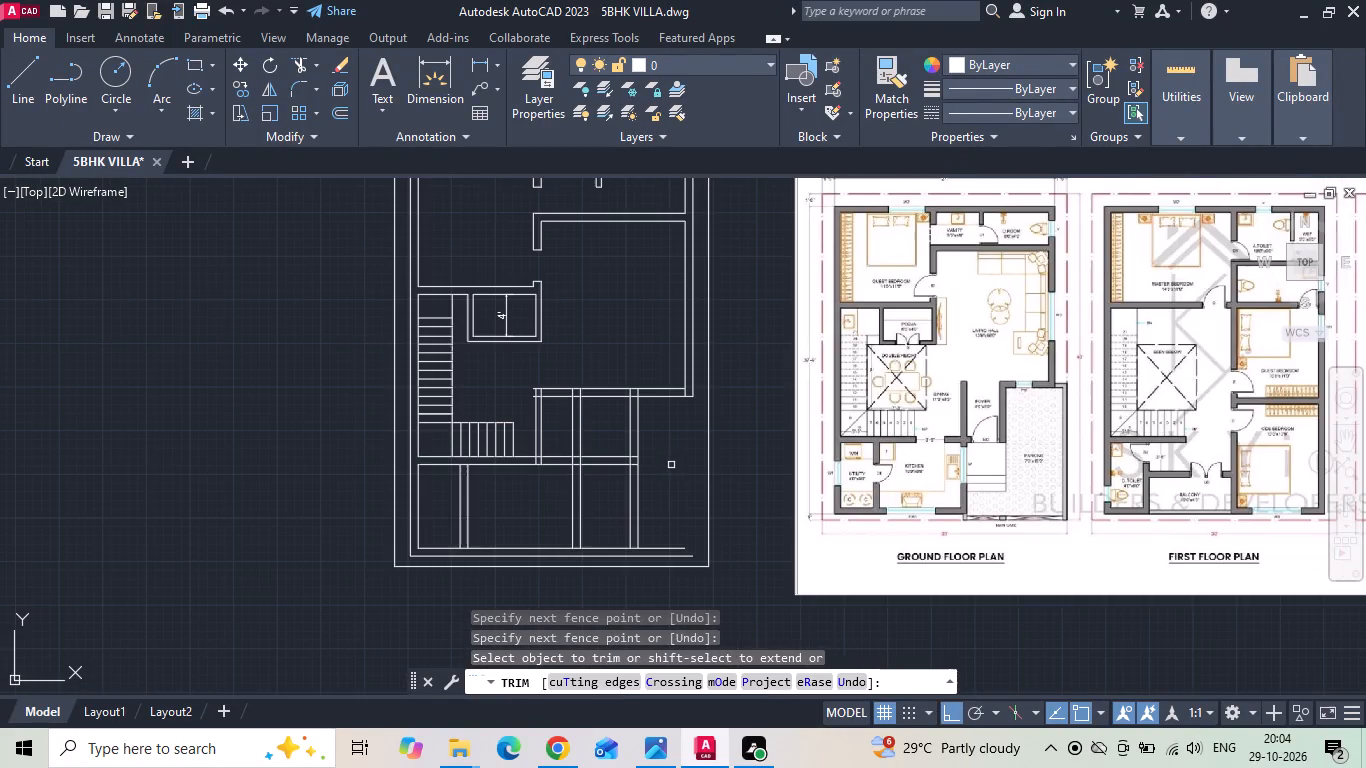
key("Escape")
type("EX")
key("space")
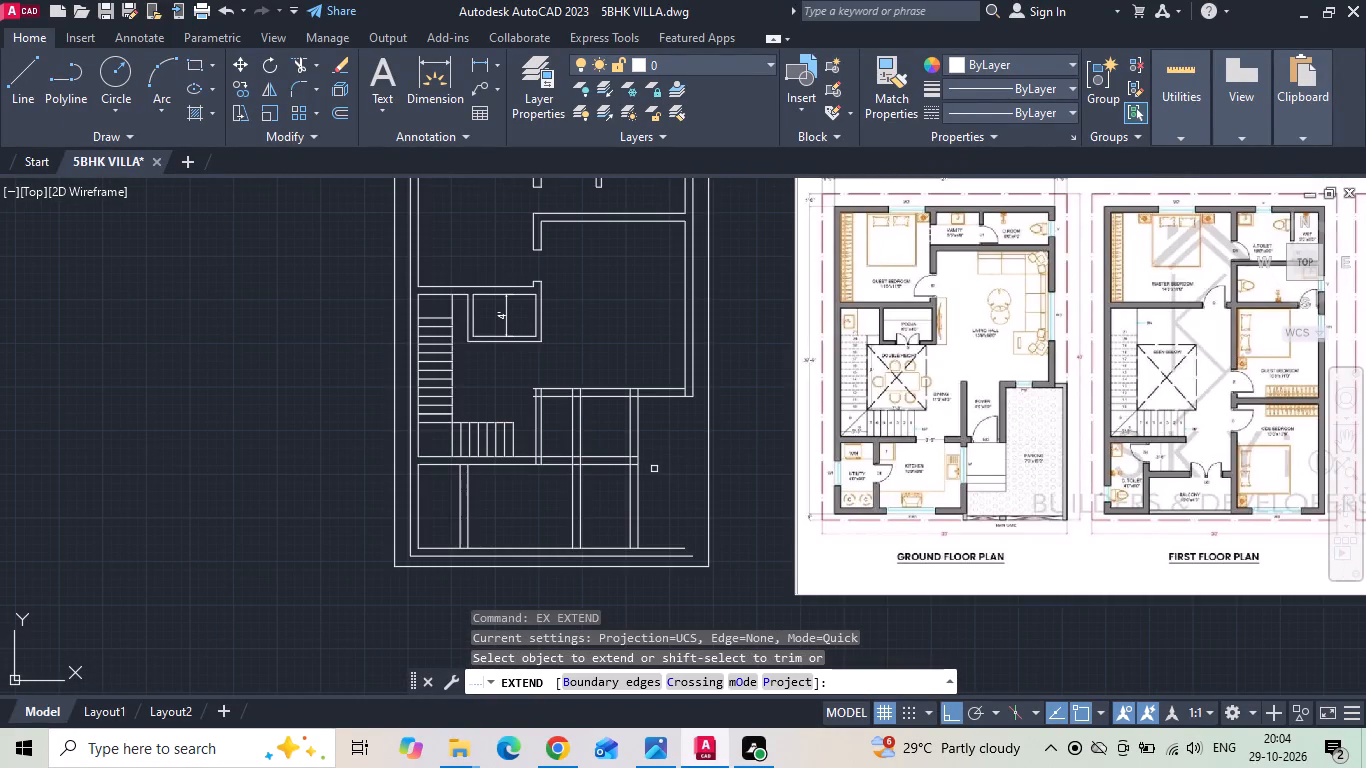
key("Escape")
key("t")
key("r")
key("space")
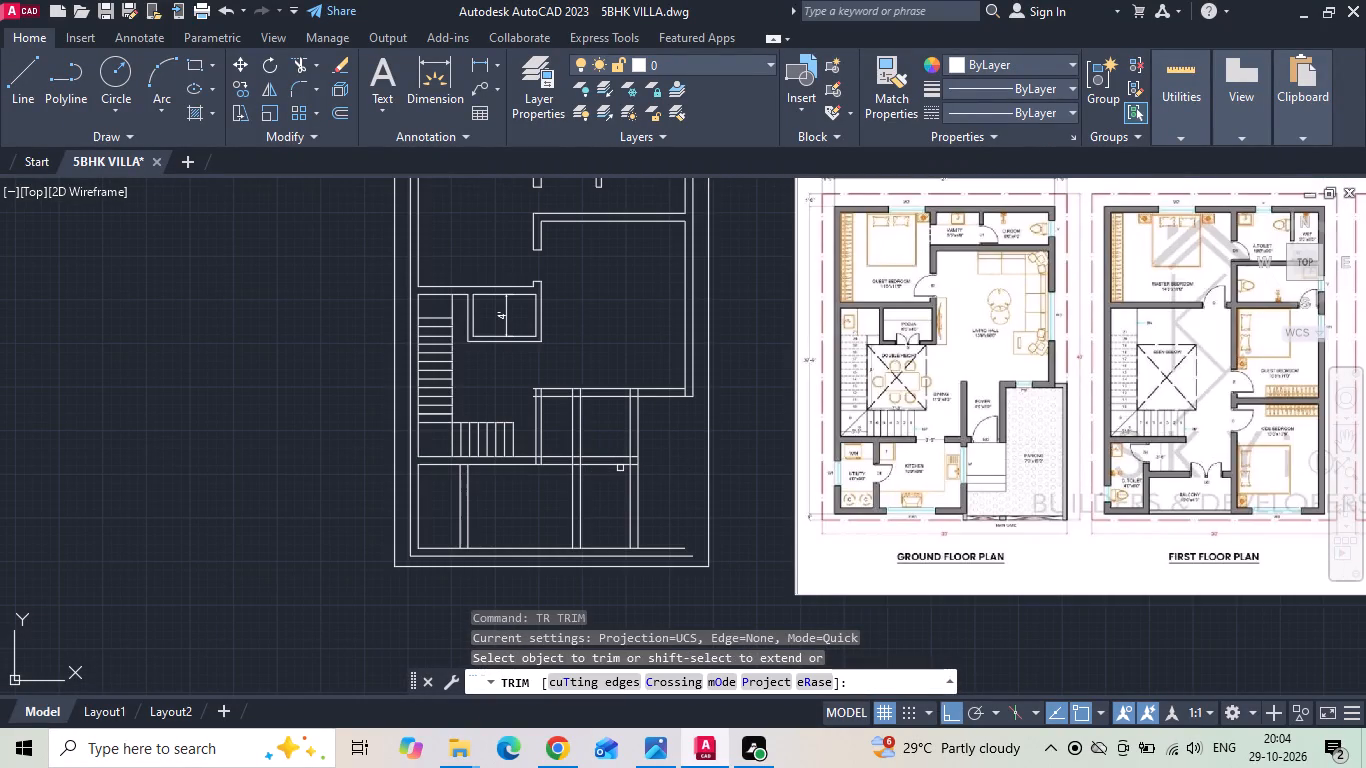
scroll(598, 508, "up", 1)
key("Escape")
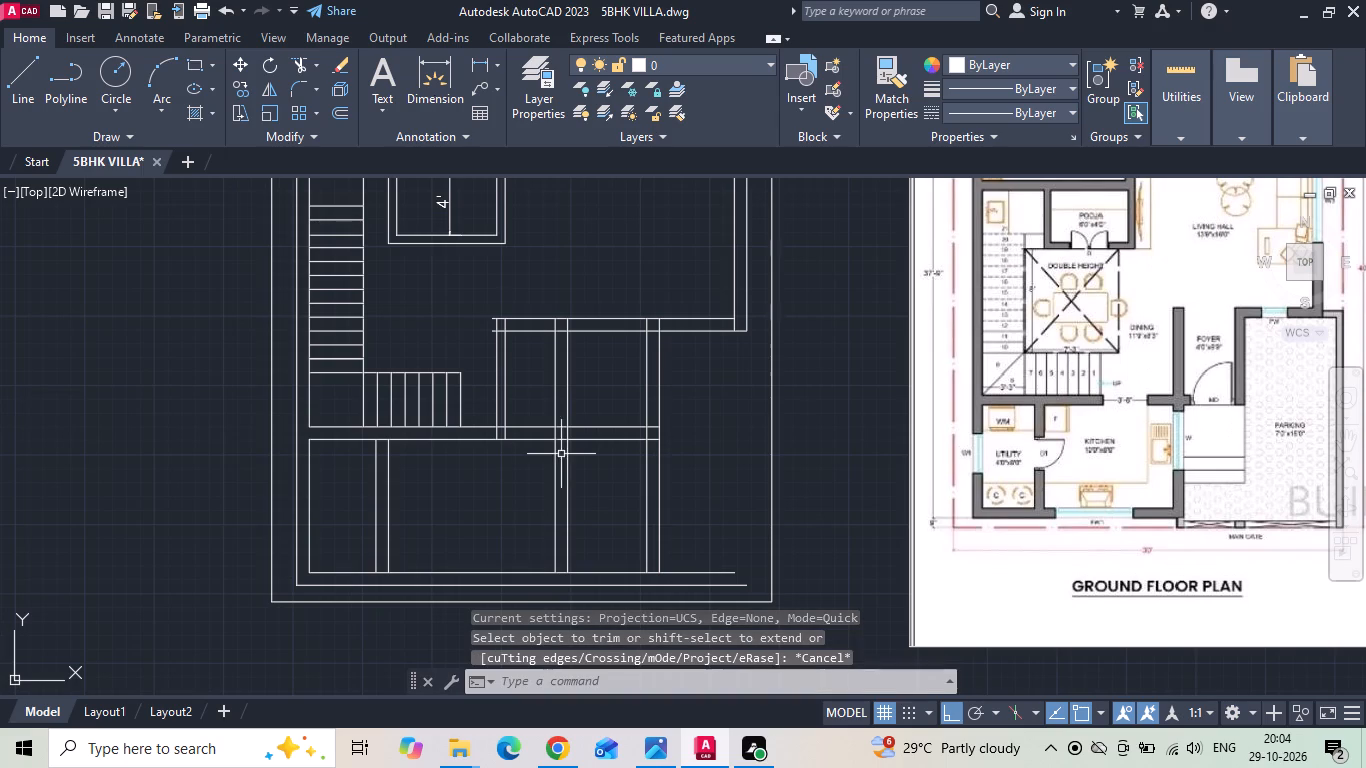
Add linear dimensions for the kitchen's clear width and the gap between the kitchen's east wall and the foyer's east wall.
left_click_drag(478, 66, 481, 78)
left_click(481, 59)
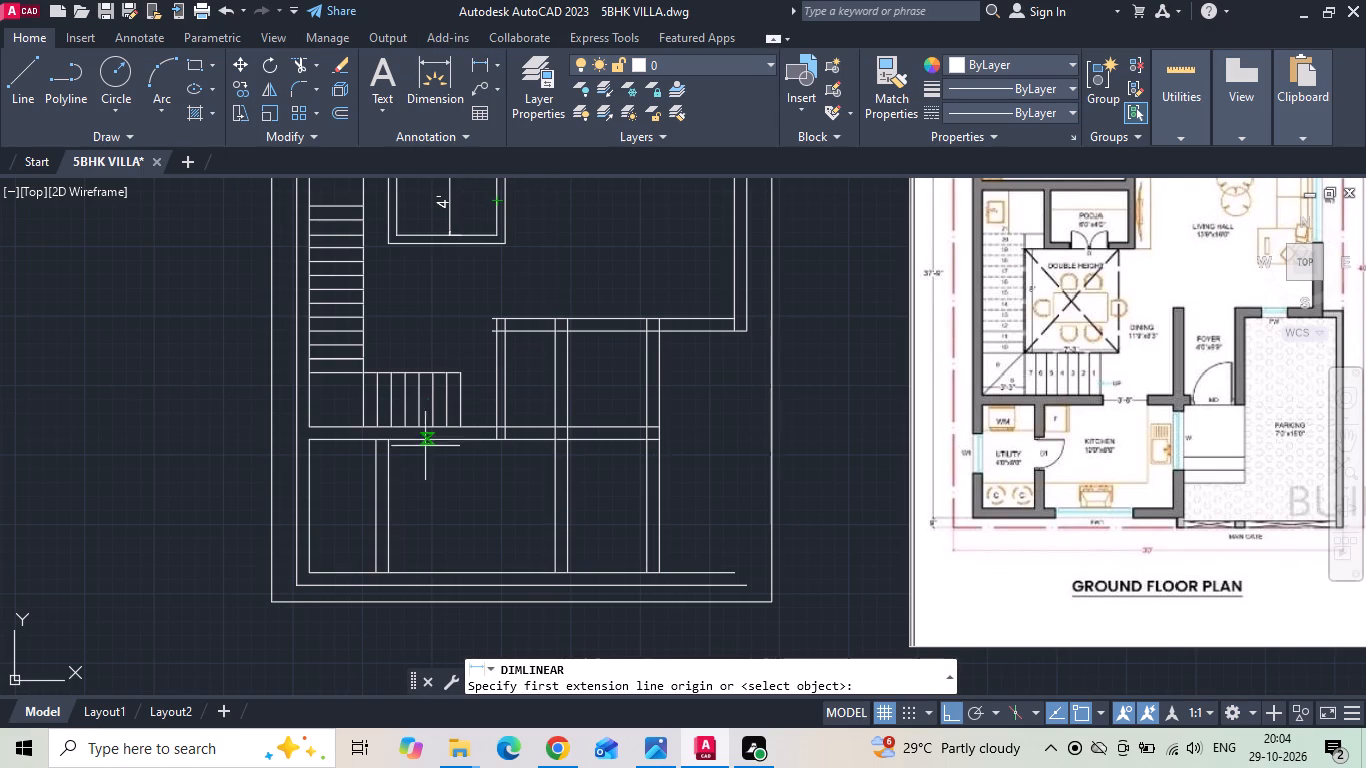
left_click(385, 493)
left_click(552, 498)
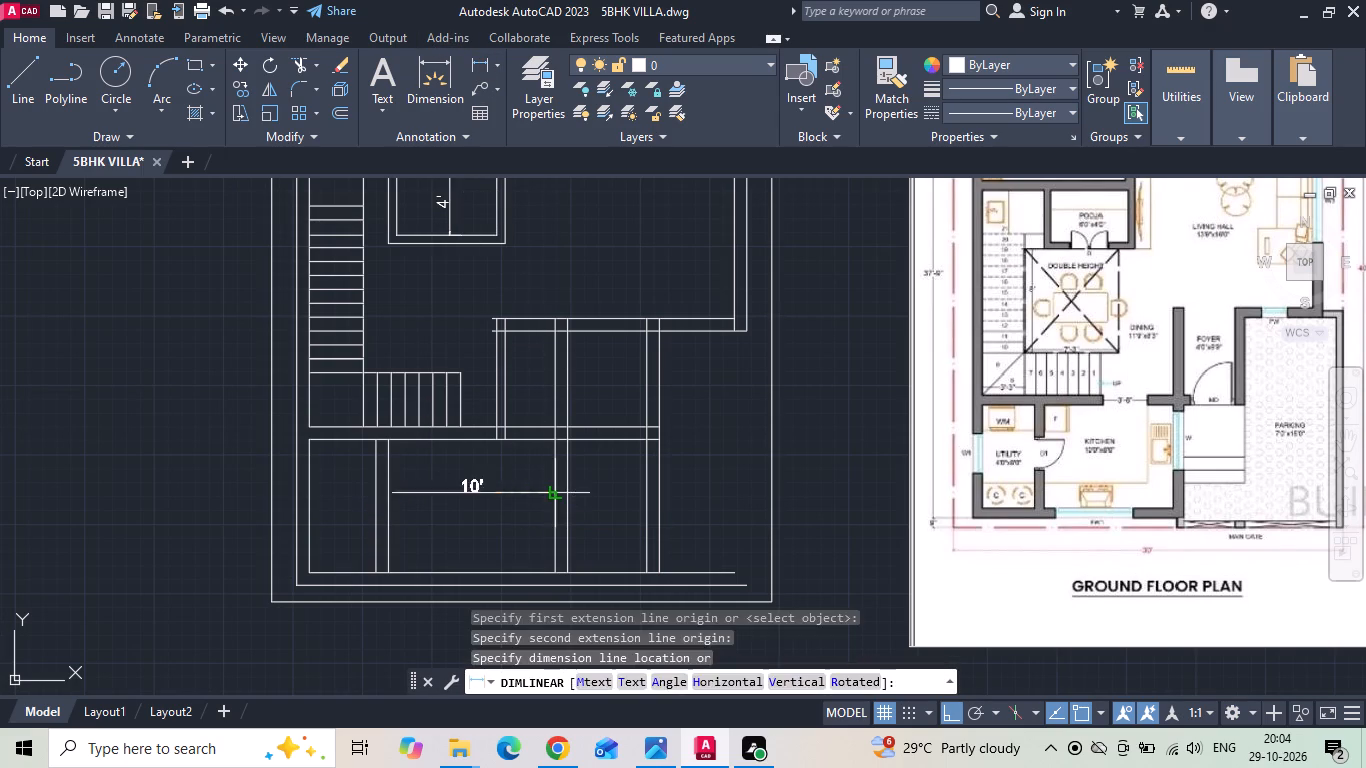
left_click(544, 521)
key("space")
left_click(566, 483)
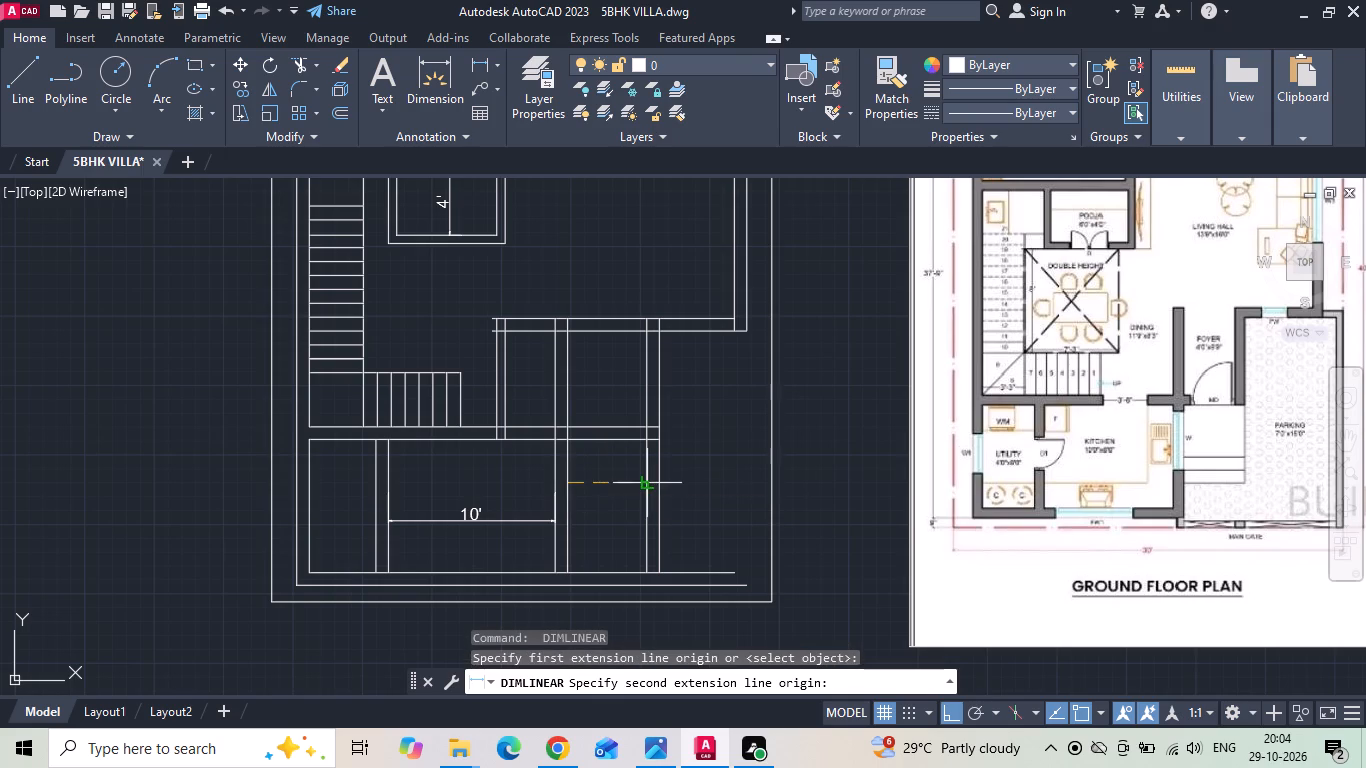
left_click(652, 481)
scroll(642, 484, "up", 1)
left_click(637, 481)
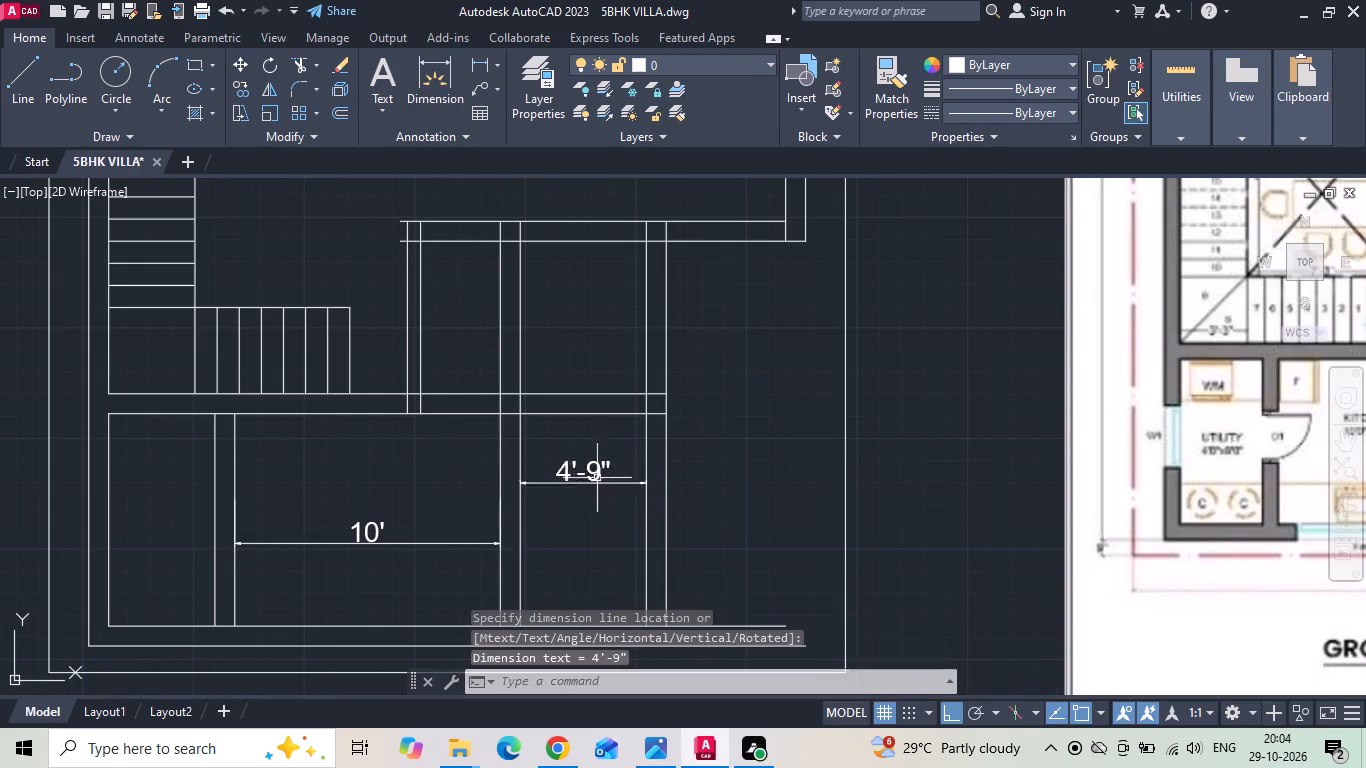
scroll(563, 479, "down", 1)
key("Escape")
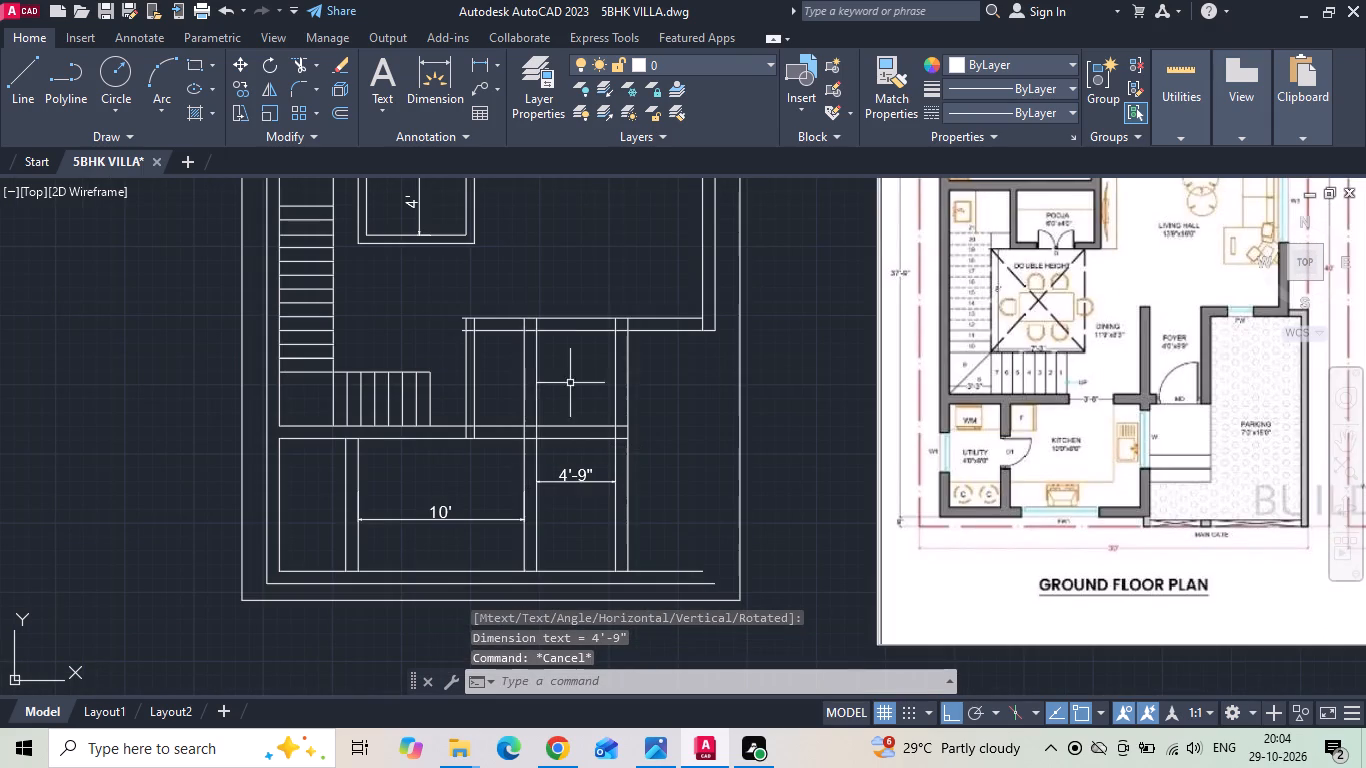
Move the foyer's east wall line pair 9" west.
left_click(652, 372)
left_click(590, 381)
right_click(589, 381)
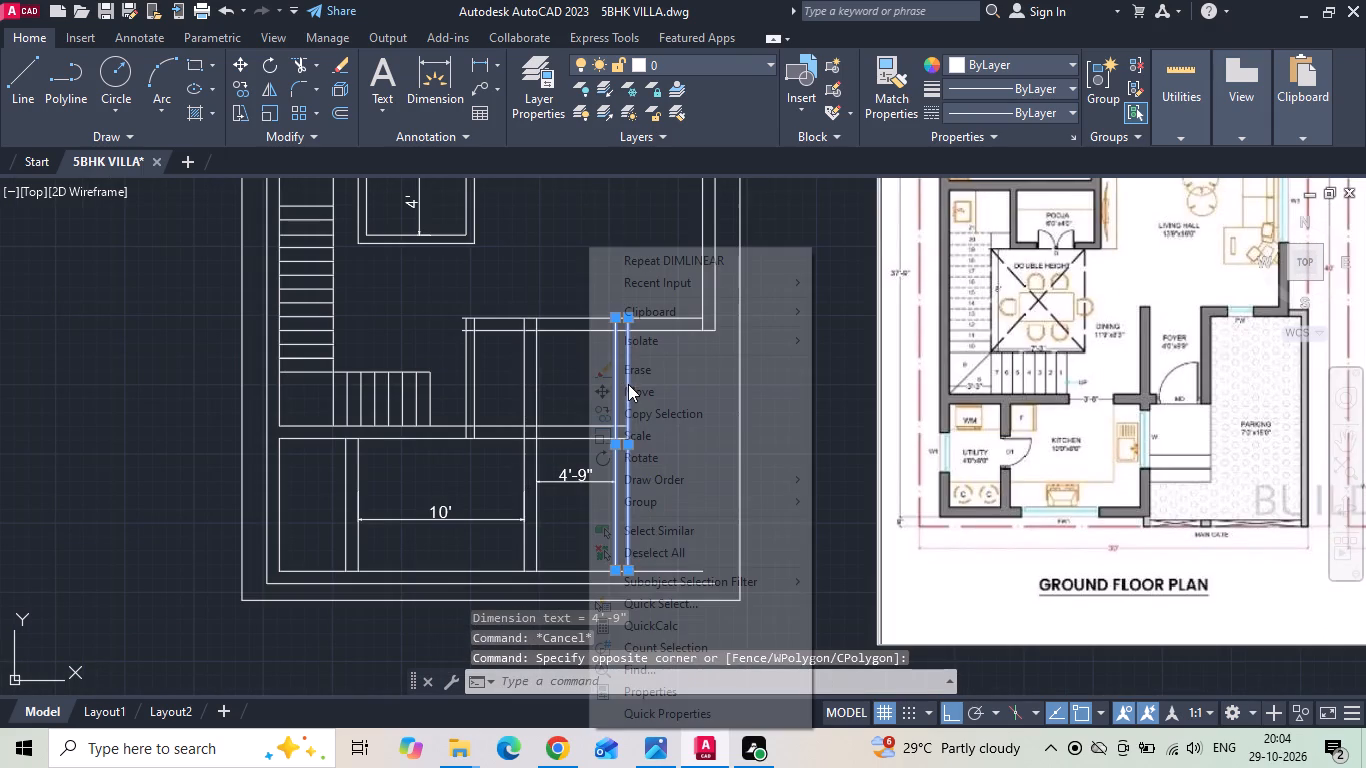
left_click(629, 385)
left_click(690, 411)
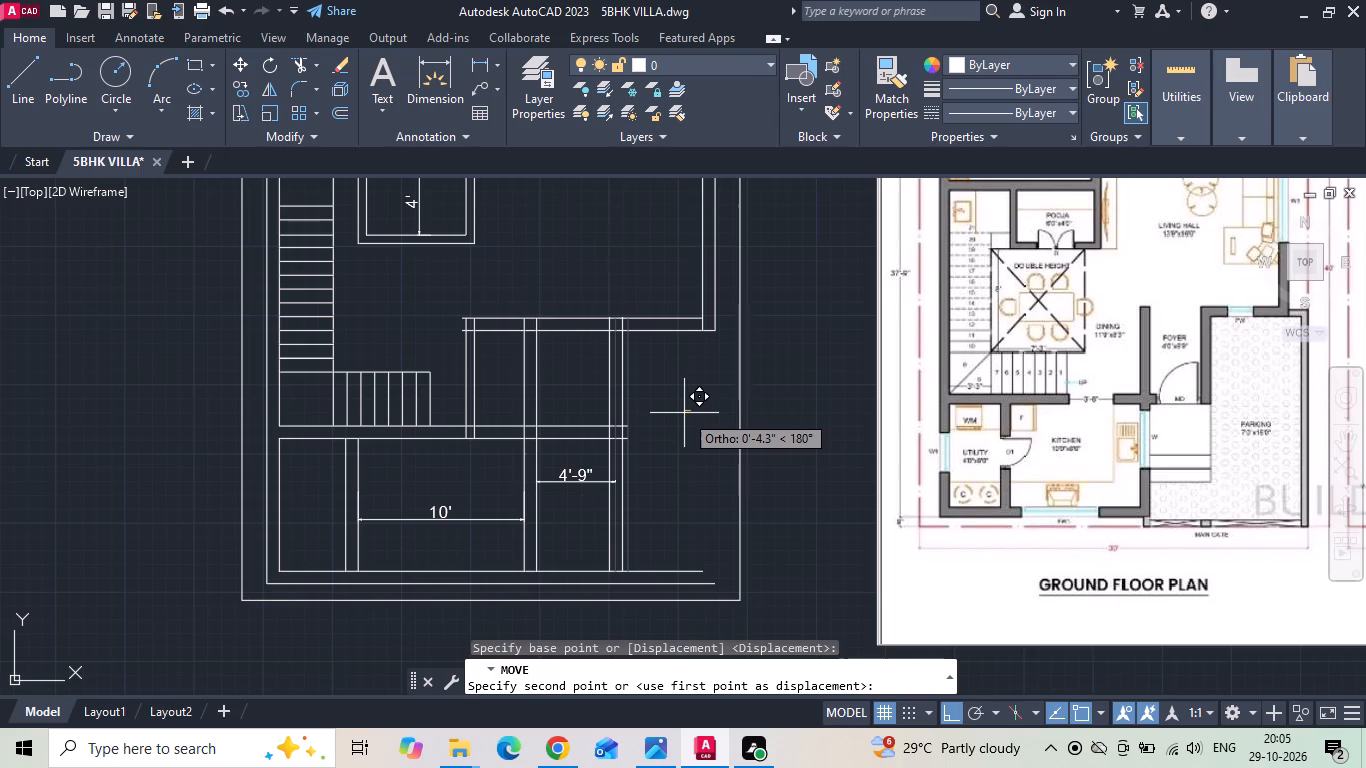
type("9")
key("space")
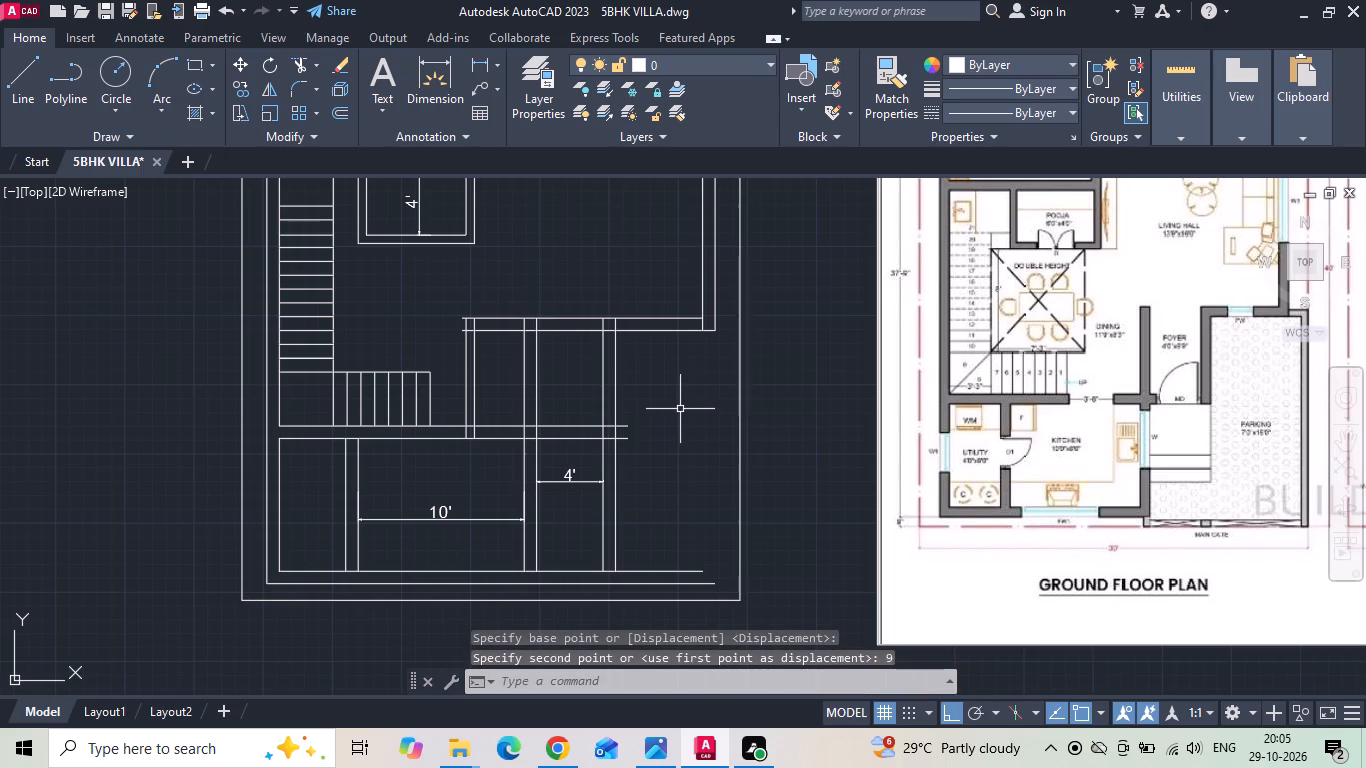
Trim the foyer's east wall lines south of the kitchen's north wall and the wall stubs projecting east of the corner.
key("t")
key("r")
key("space")
key("space")
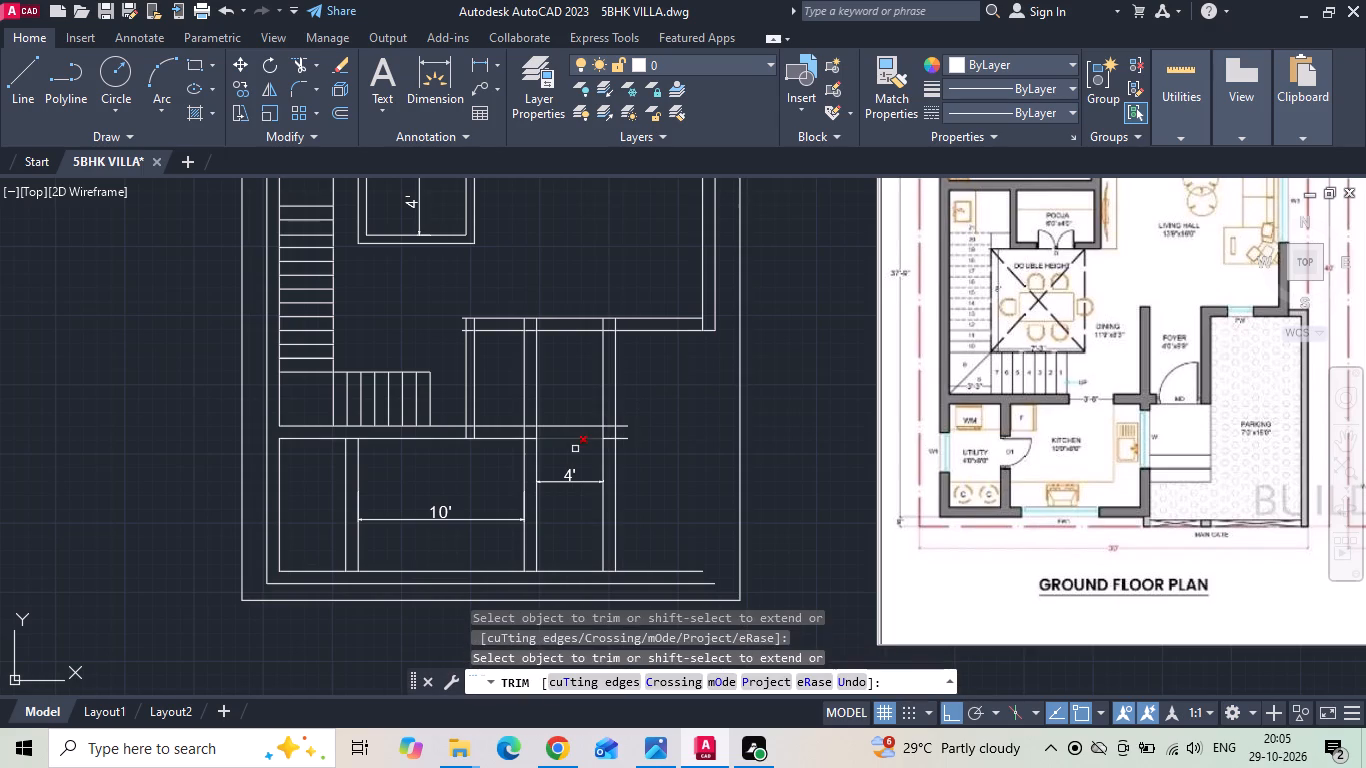
left_click(622, 440)
left_click(604, 452)
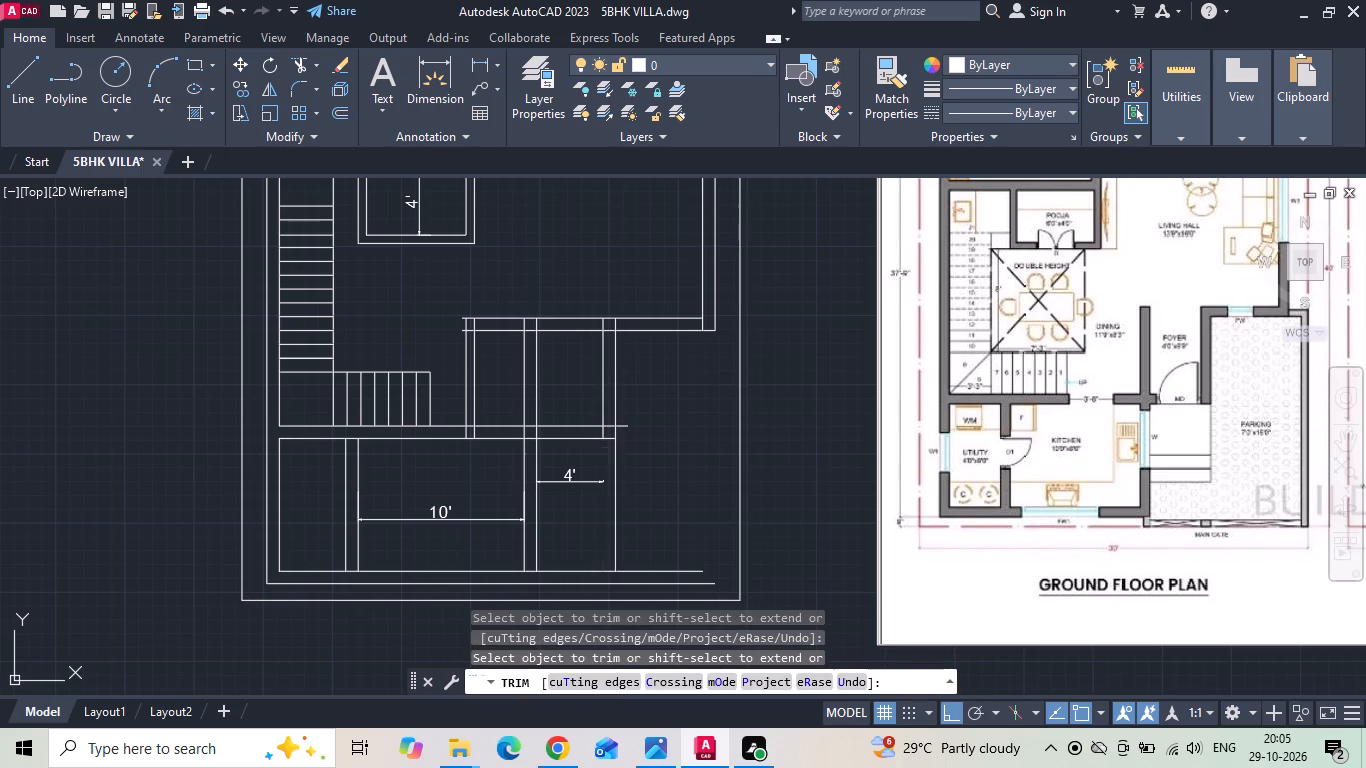
left_click(615, 456)
left_click(620, 426)
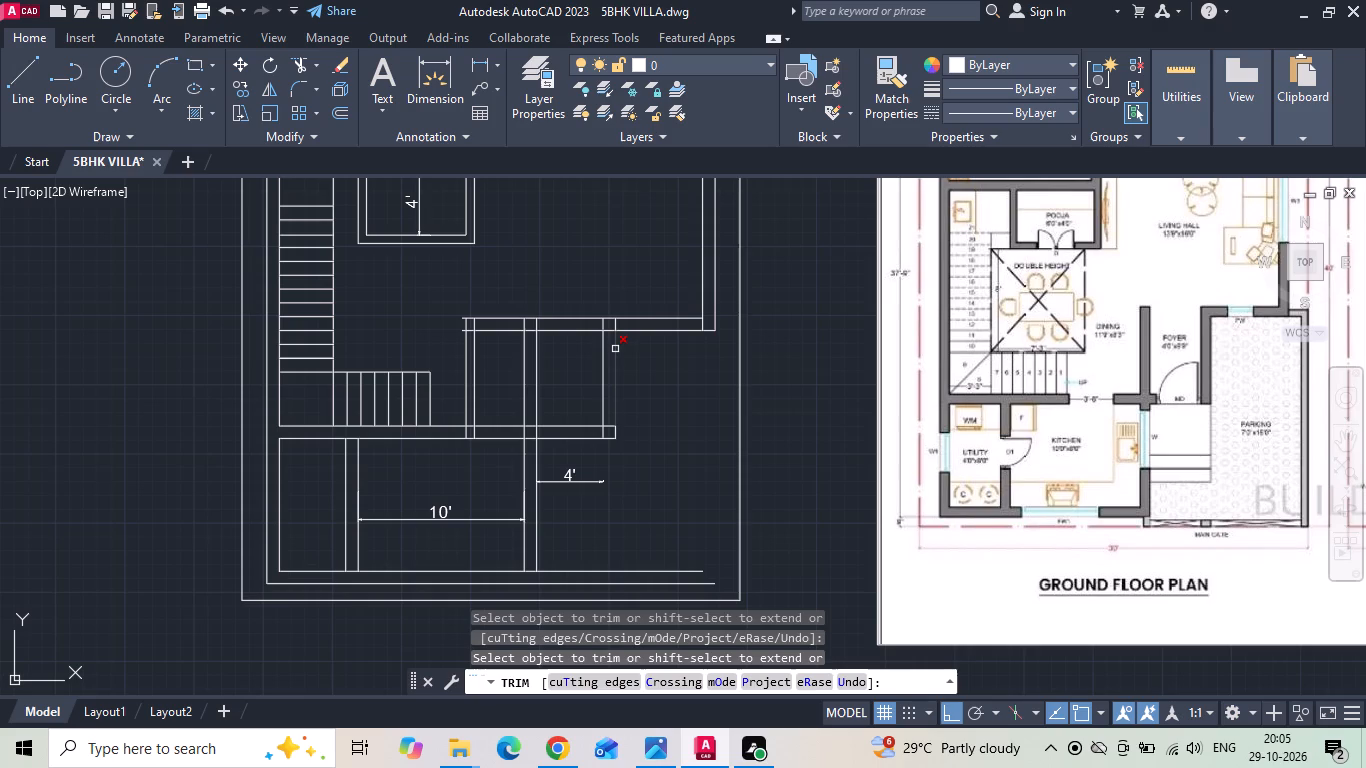
Remove the wall across the foyer's north side and the redundant walls just west of the foyer, and save the drawing.
left_click_drag(558, 353, 560, 294)
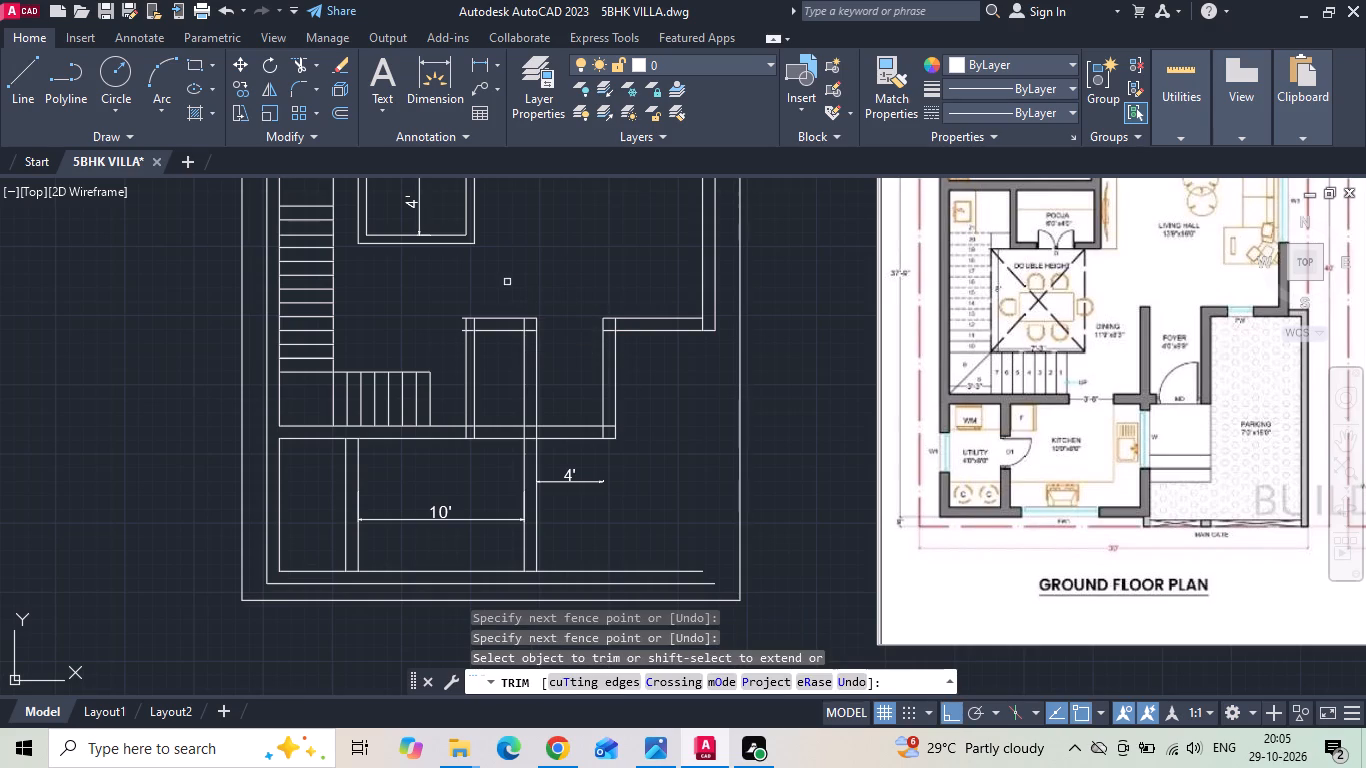
left_click_drag(498, 297, 465, 391)
key("Escape")
left_click_drag(447, 302, 472, 347)
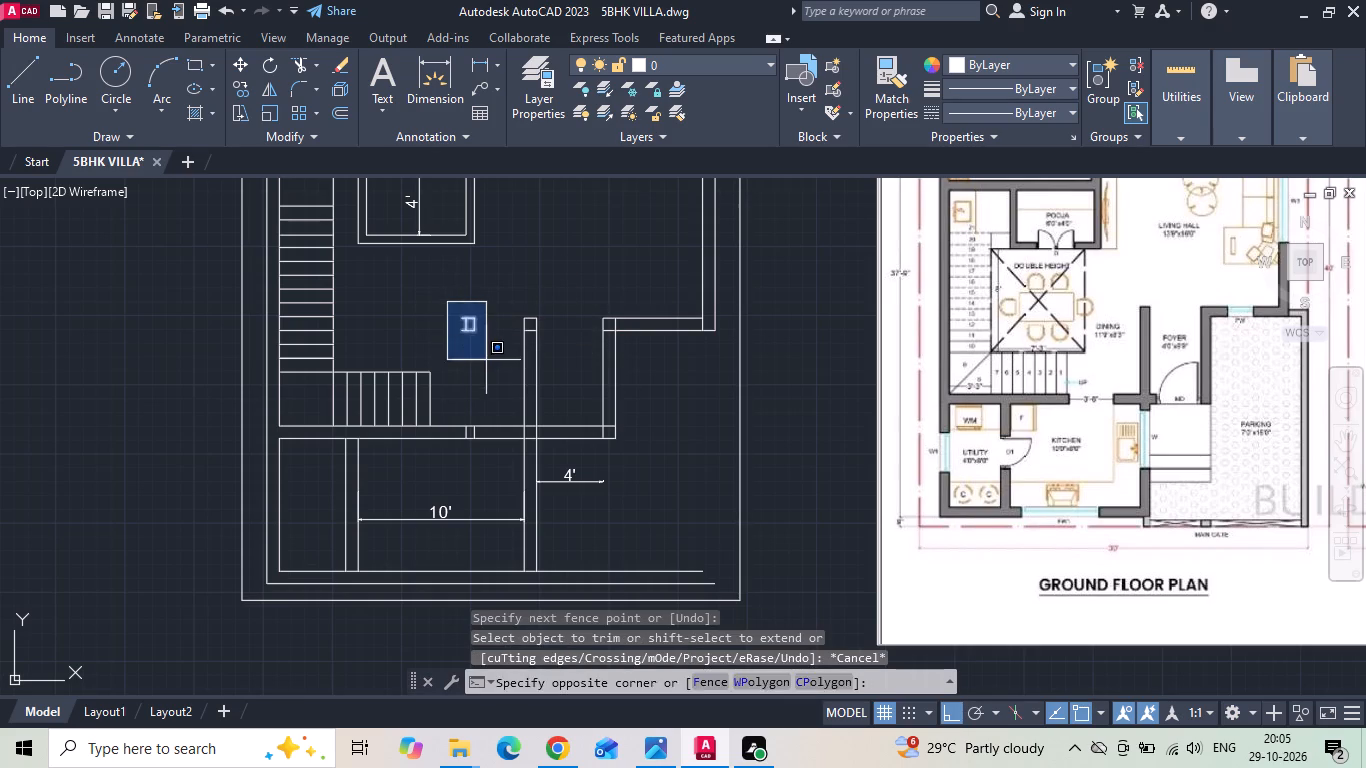
left_click(487, 360)
key("Delete")
key("ctrl+s")
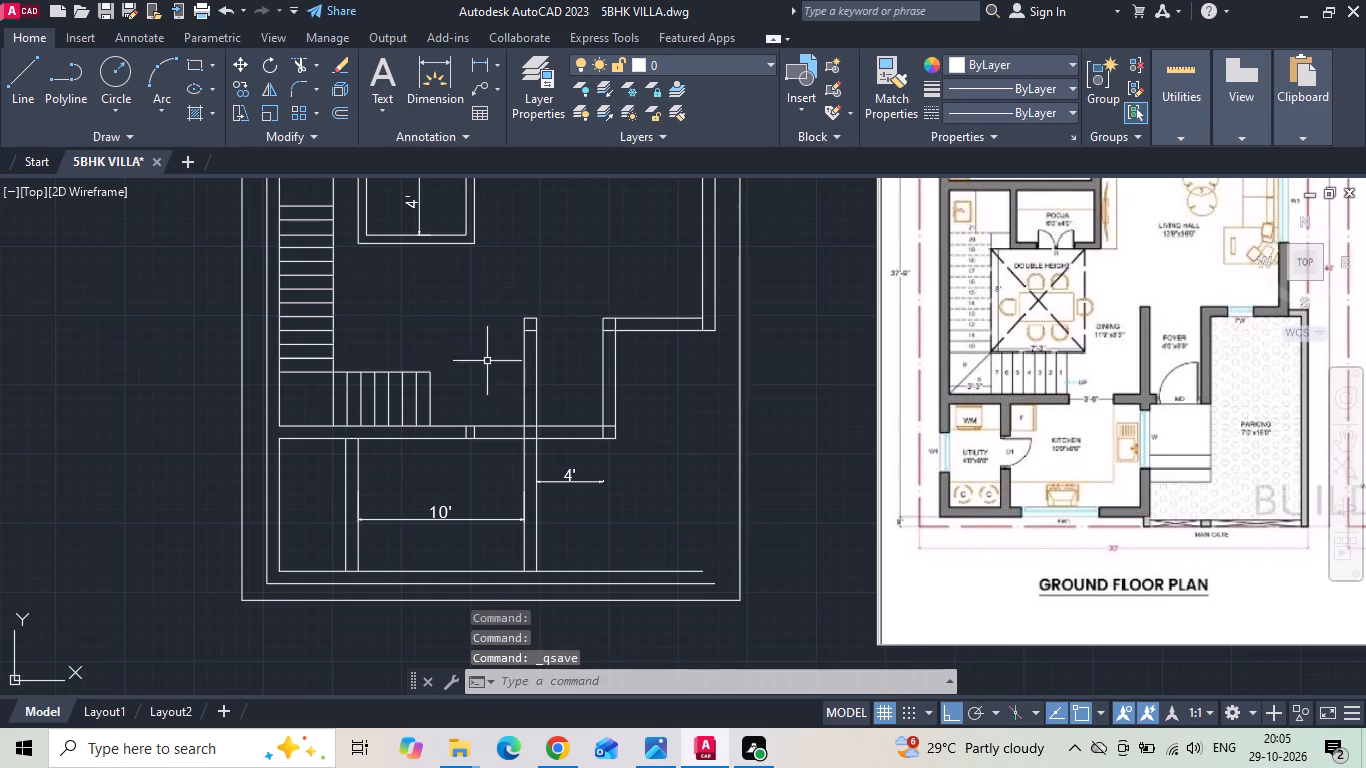
Erase the two short leftover vertical lines inside the kitchen's north wall and save the drawing.
left_click(454, 415)
left_click(498, 500)
key("Delete")
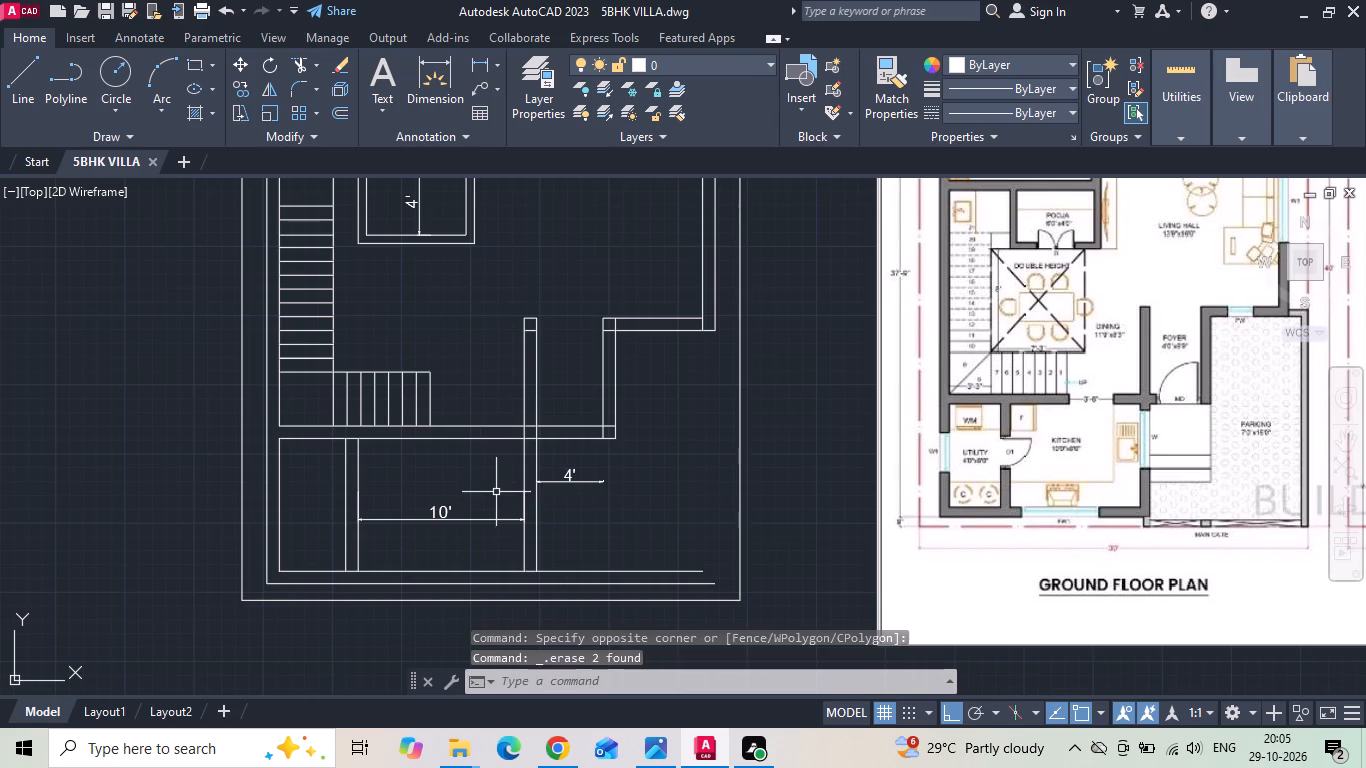
key("ctrl+s")
key("ctrl+s")
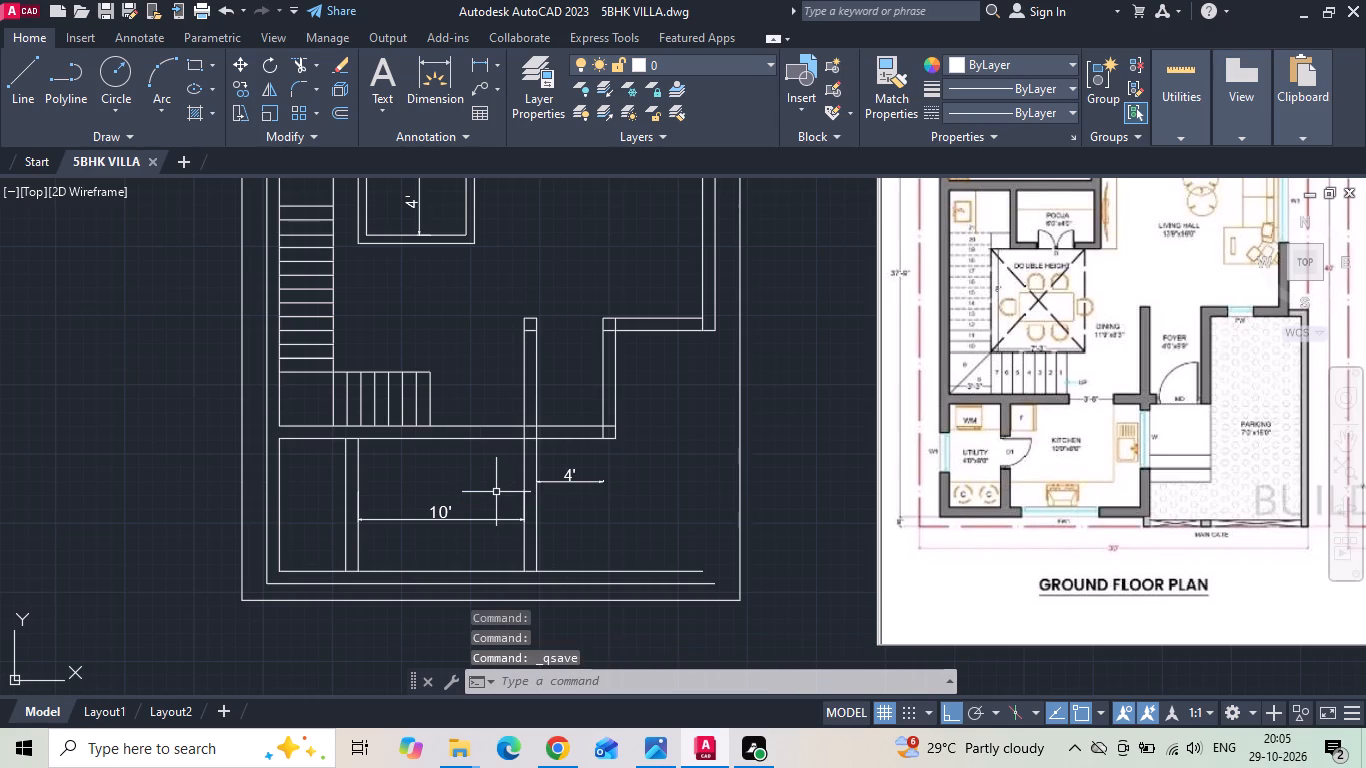
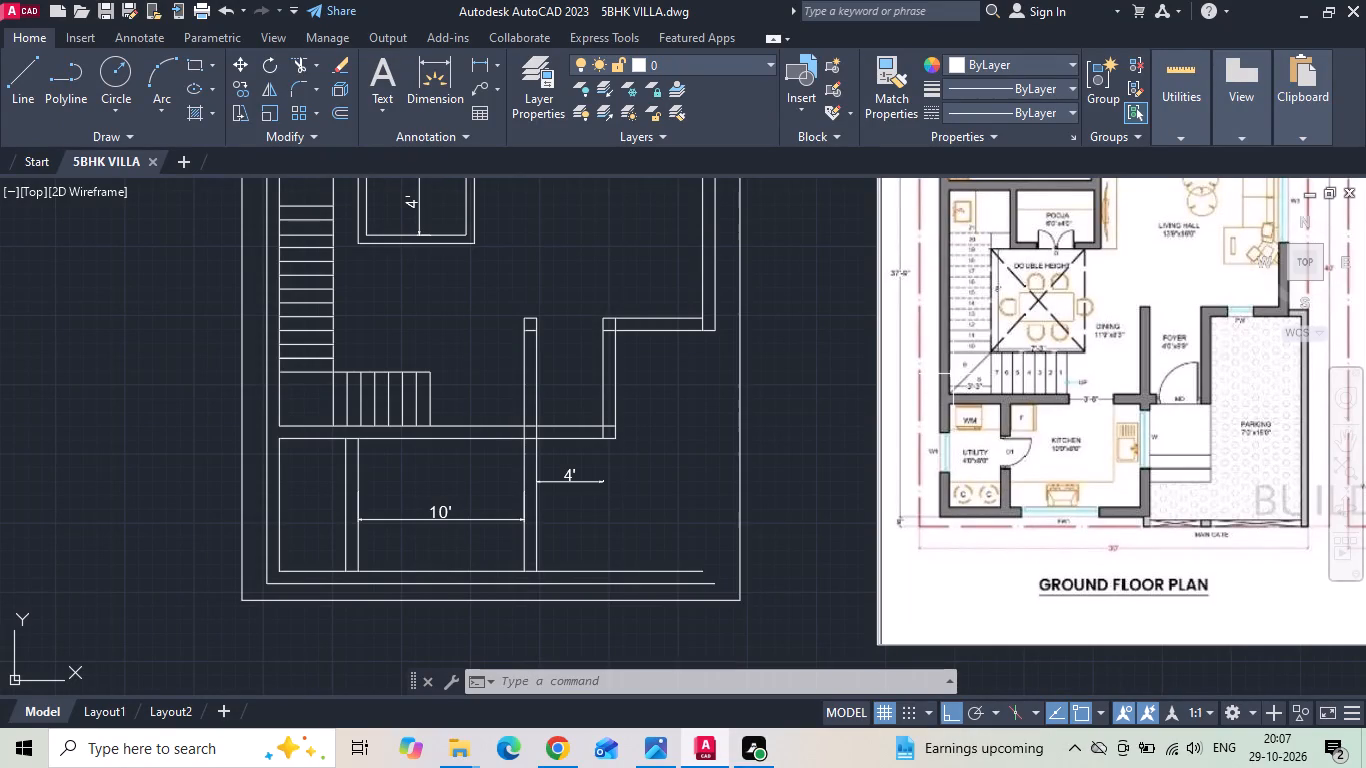
Extend the kitchen's outer east wall line to the outer south wall line and trim the south wall lines east of it.
type("EX")
key("space")
key("space")
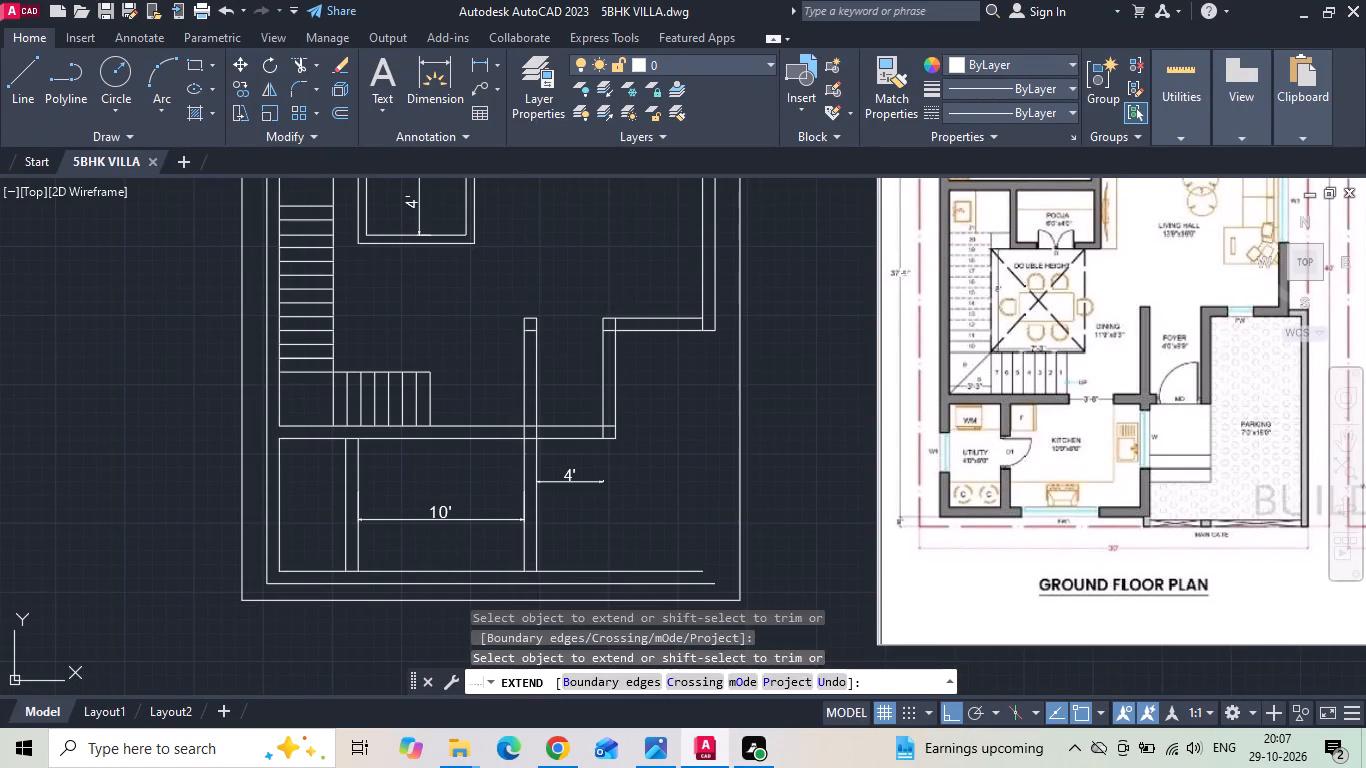
left_click(539, 555)
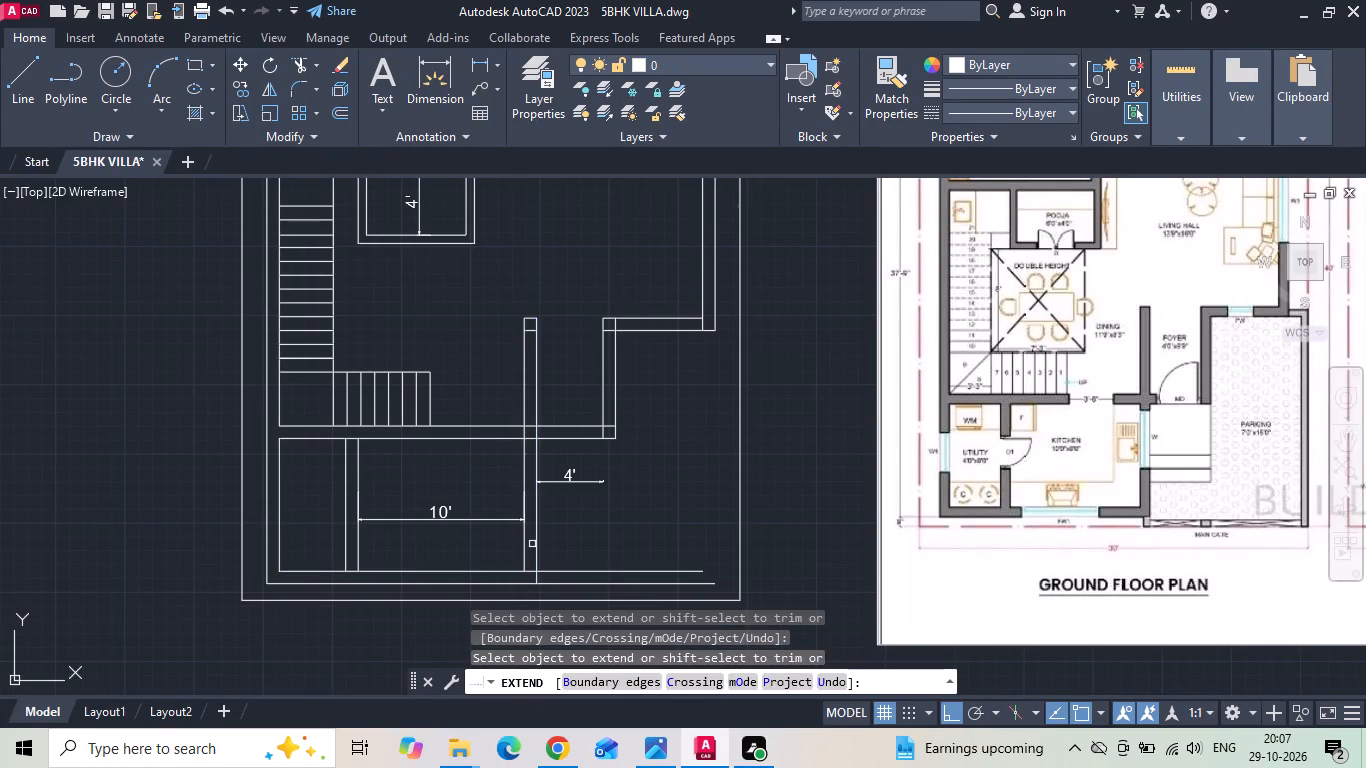
key("Escape")
type("TR")
key("space")
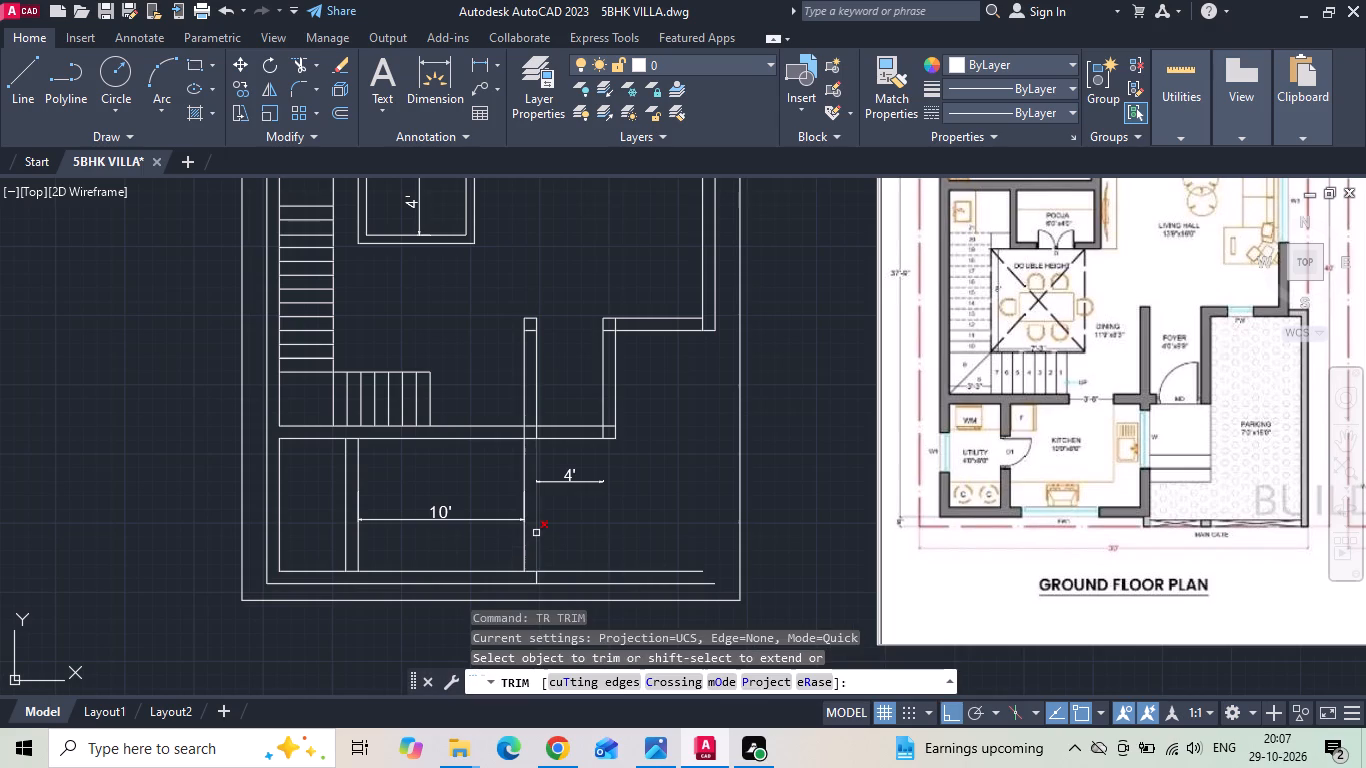
left_click_drag(585, 557, 587, 569)
left_click(586, 587)
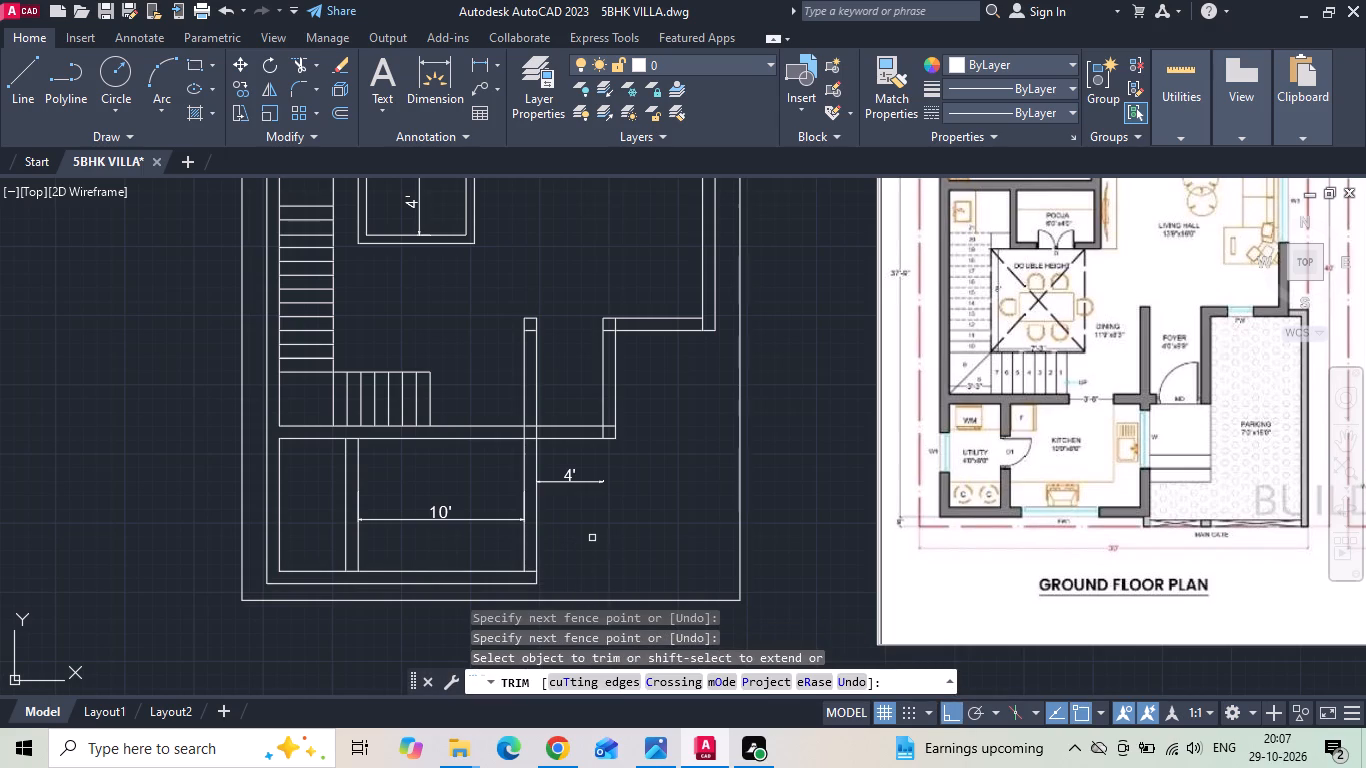
key("Escape")
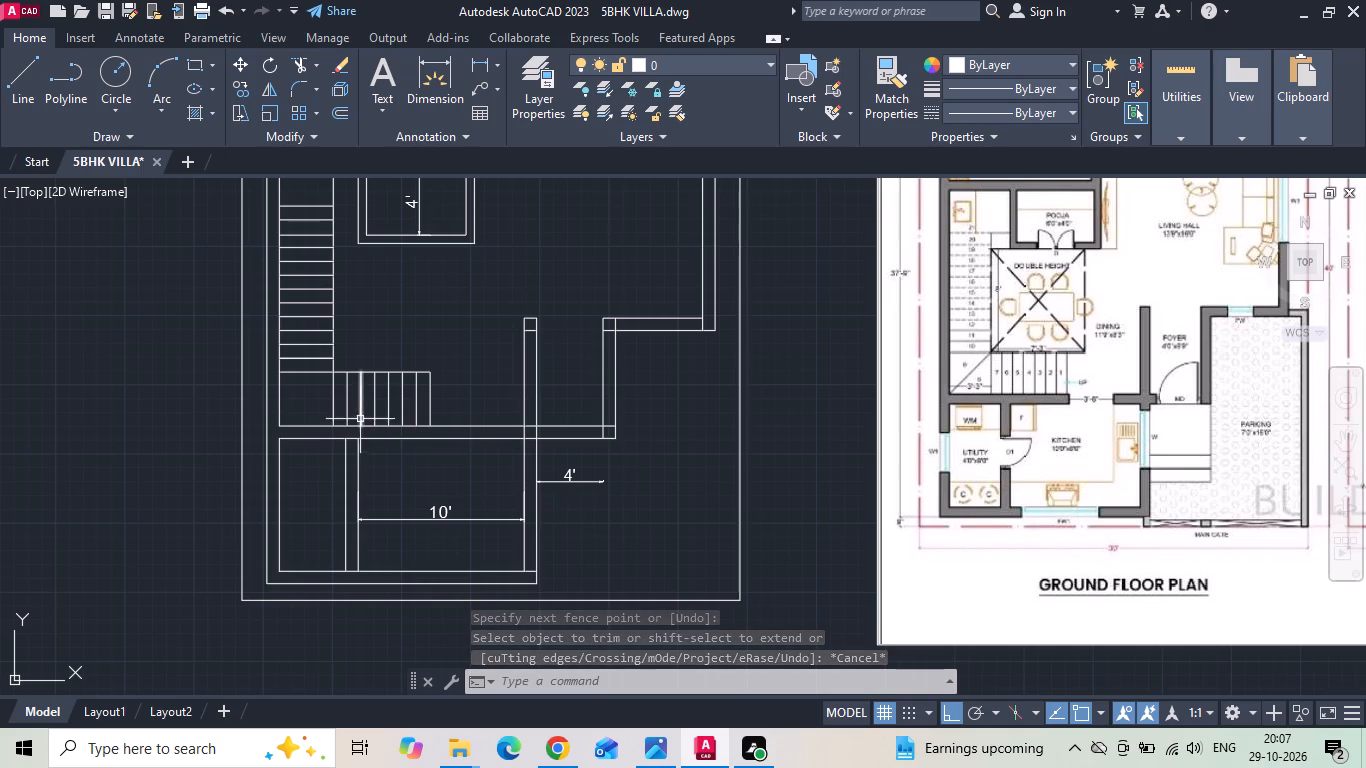
Offset the kitchen's inner east wall line 2' west to mark the counter edge.
scroll(1037, 404, "up", 2)
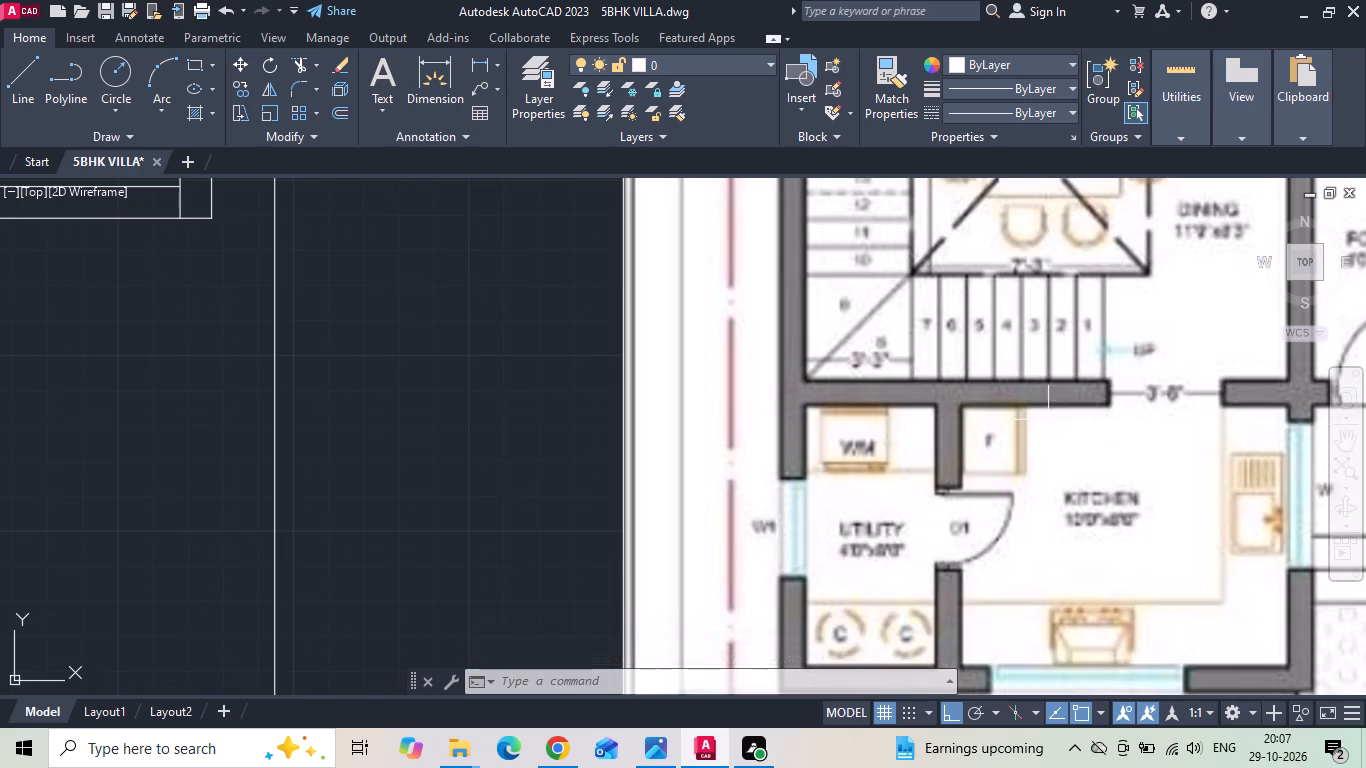
scroll(1164, 488, "down", 2)
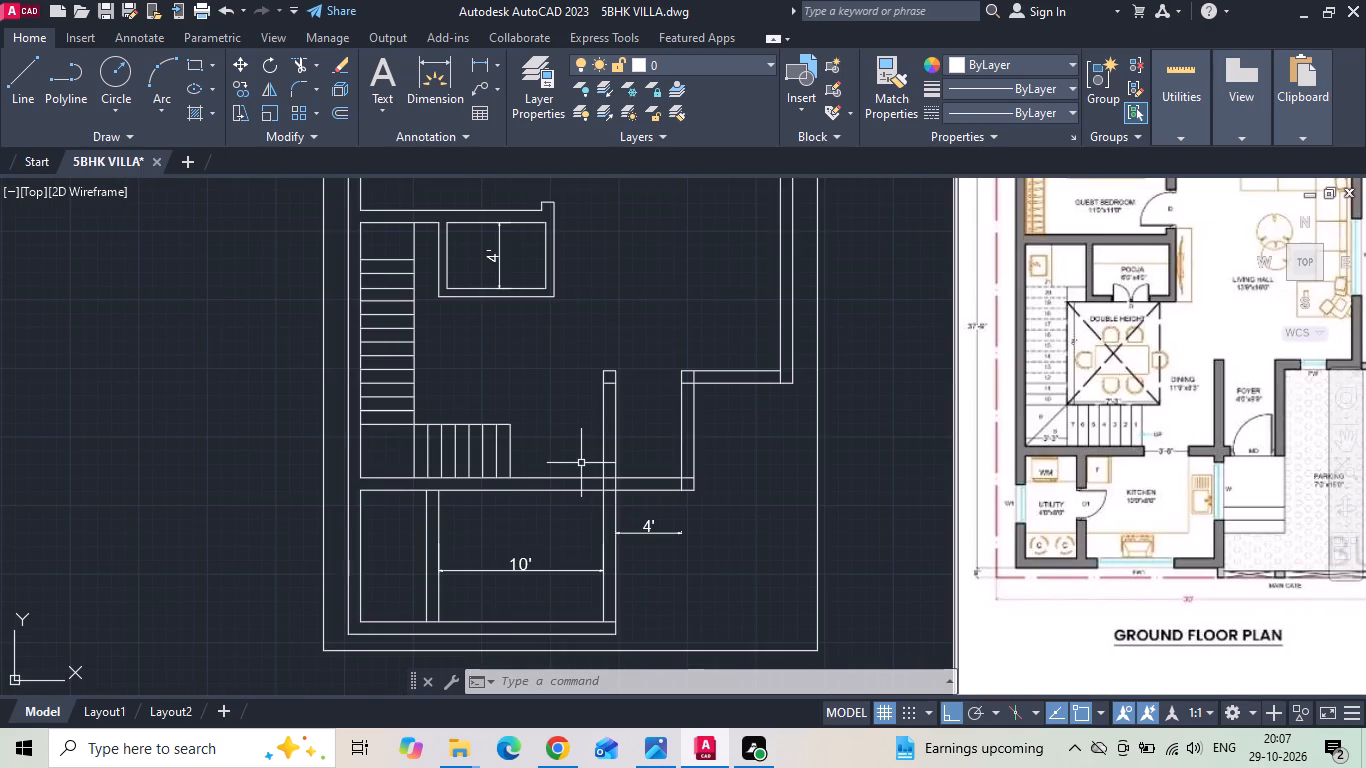
scroll(567, 460, "up", 1)
type("O 3")
key("Escape")
type("O 2'")
key("Return")
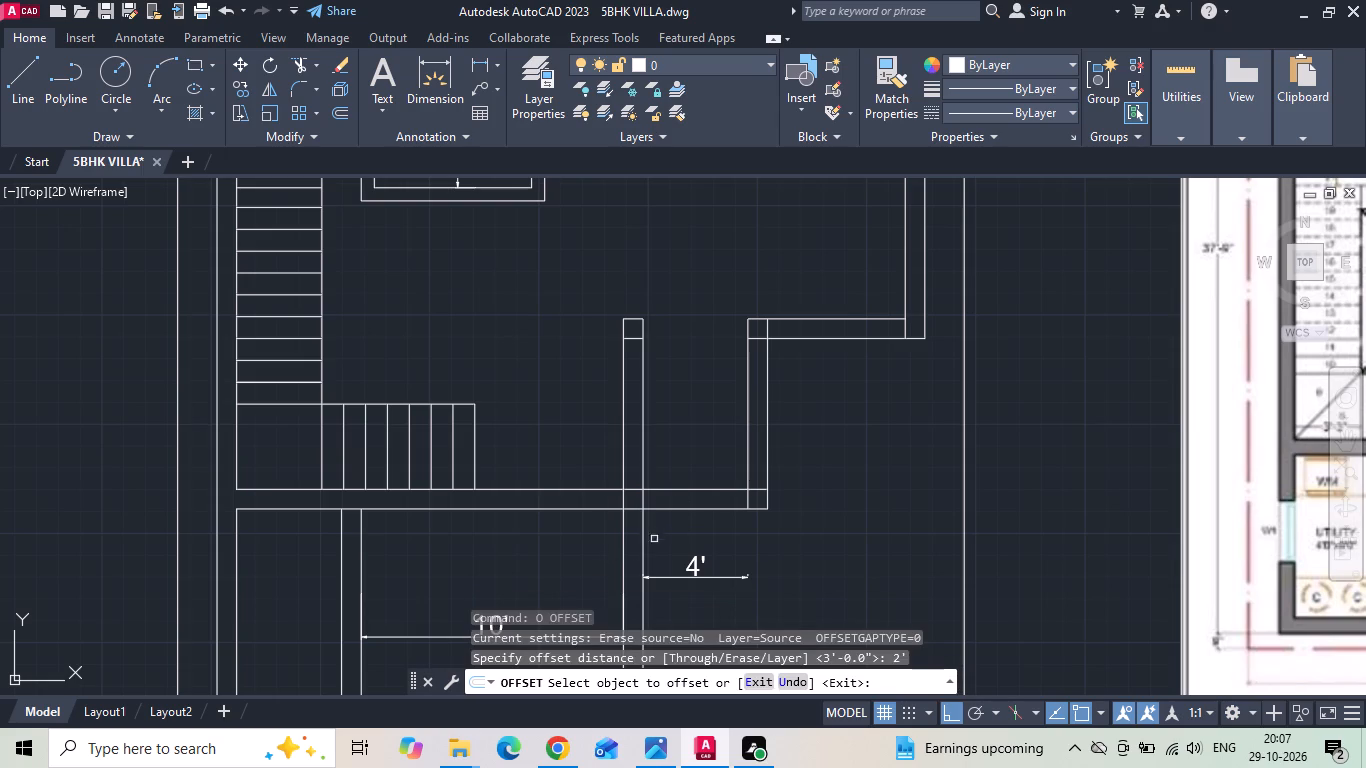
left_click(622, 562)
left_click(591, 571)
middle_click_drag(600, 518, 716, 438)
key("Escape")
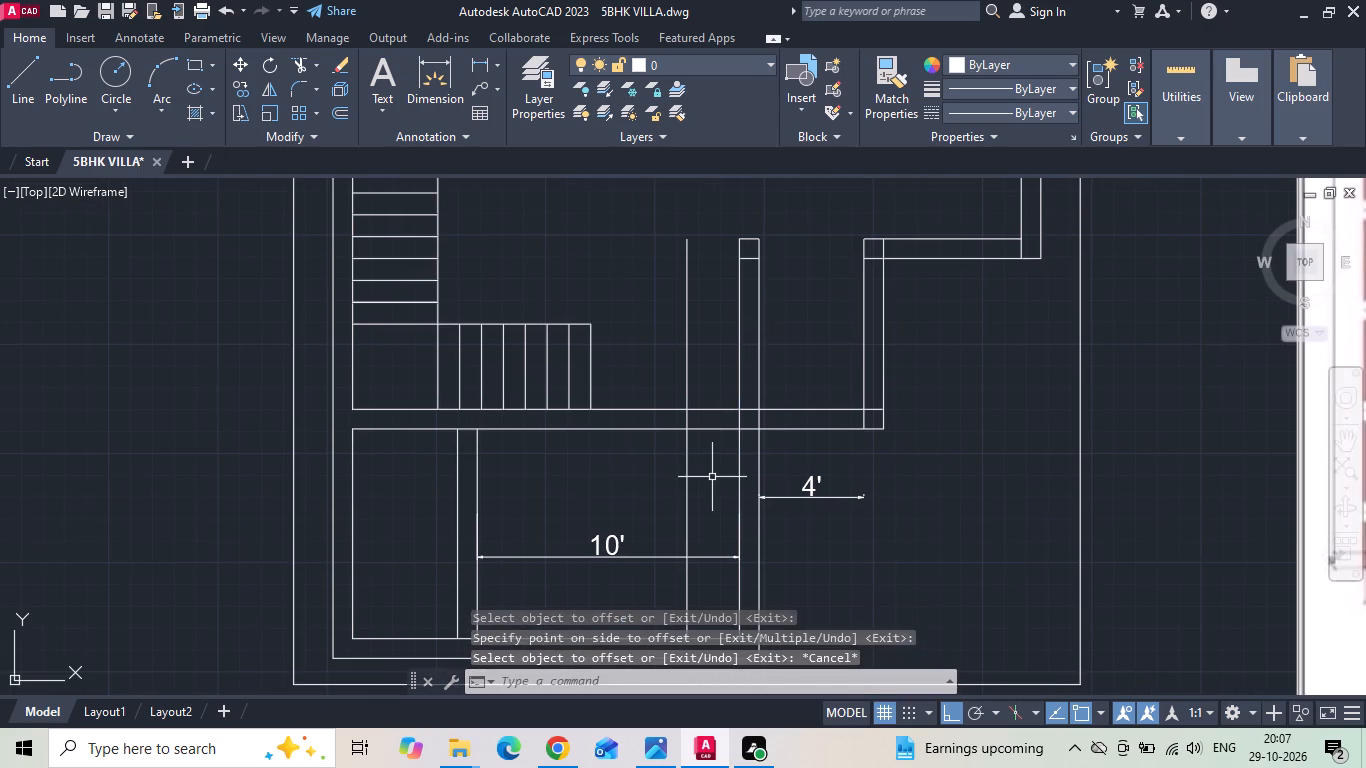
Offset the counter line 3'6" west, cut the kitchen's north wall between the two lines, and trim the excess of both lines.
type("O 3'6")
key("space")
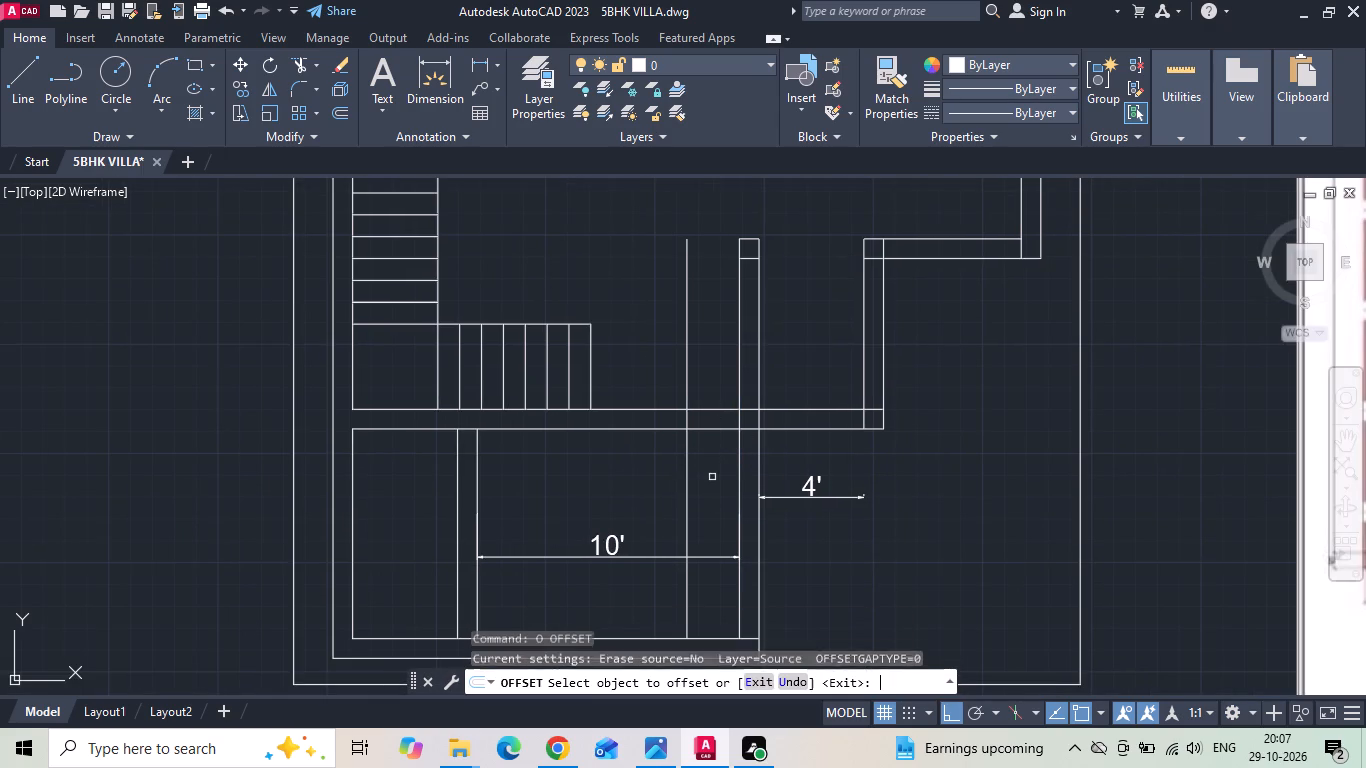
left_click(685, 489)
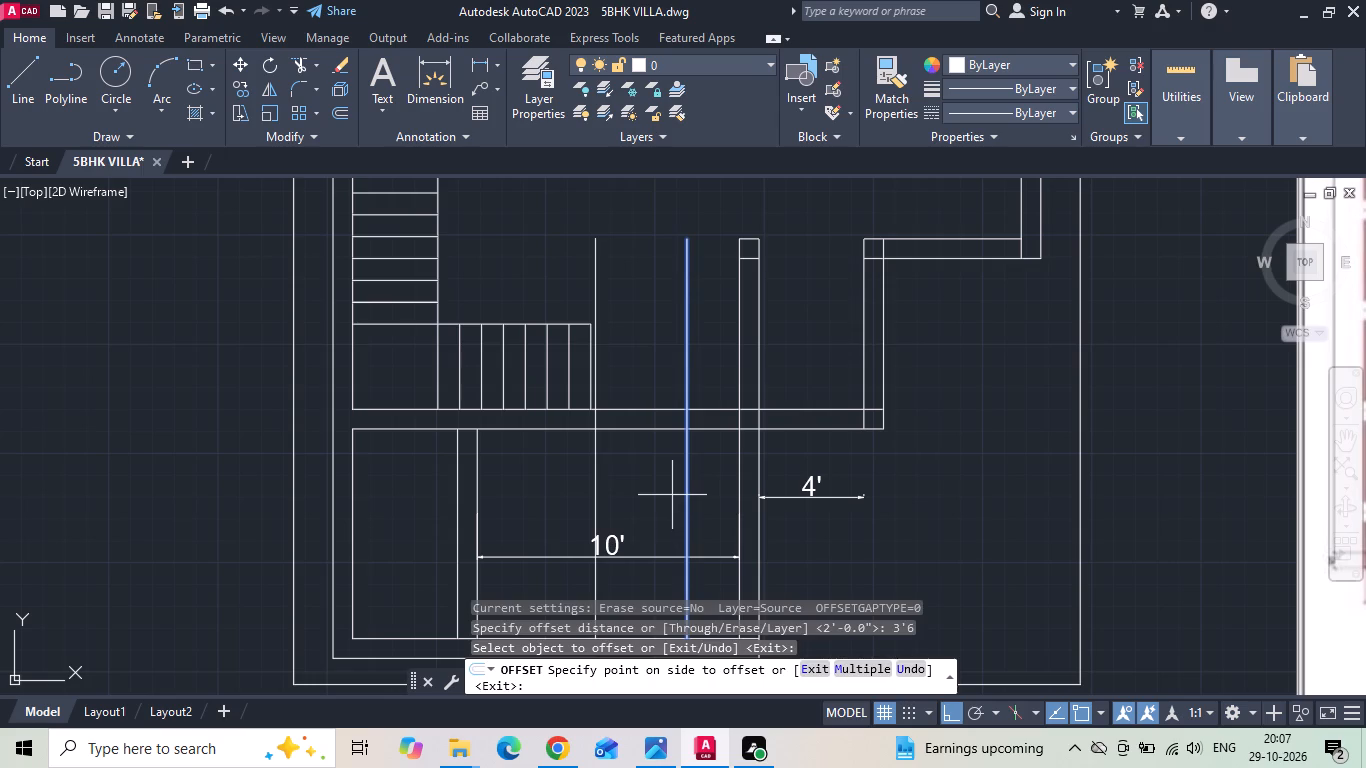
left_click(672, 495)
key("Escape")
type("TR")
key("space")
left_click_drag(668, 492, 672, 306)
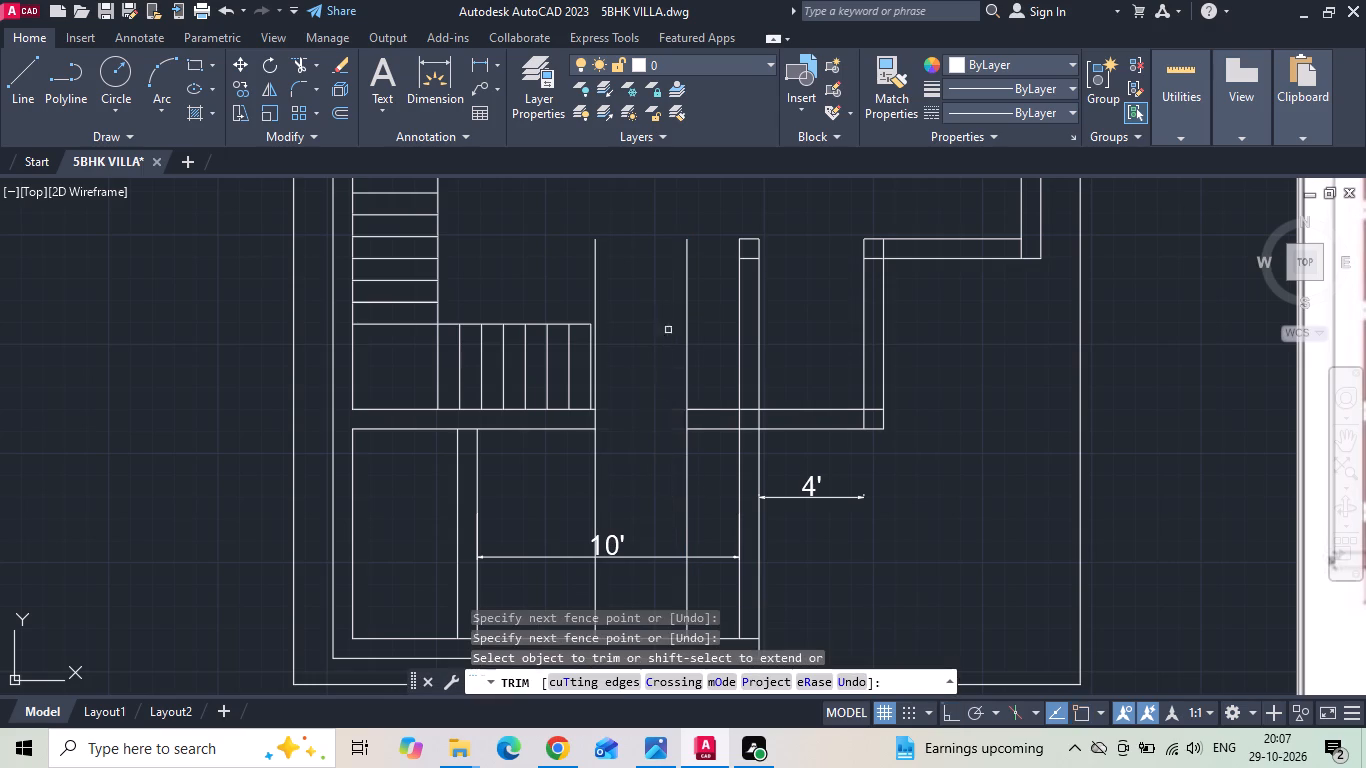
left_click_drag(674, 348, 705, 298)
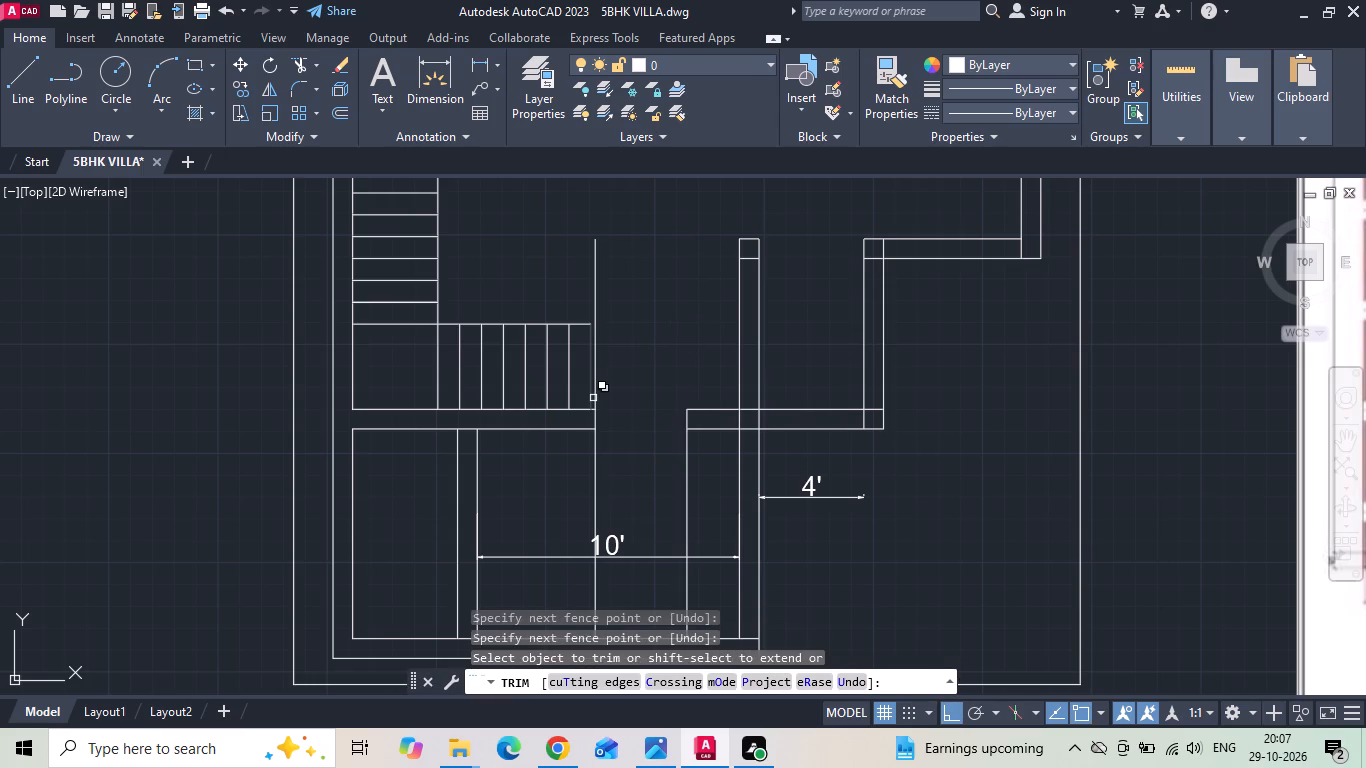
left_click(596, 393)
left_click_drag(608, 472, 571, 494)
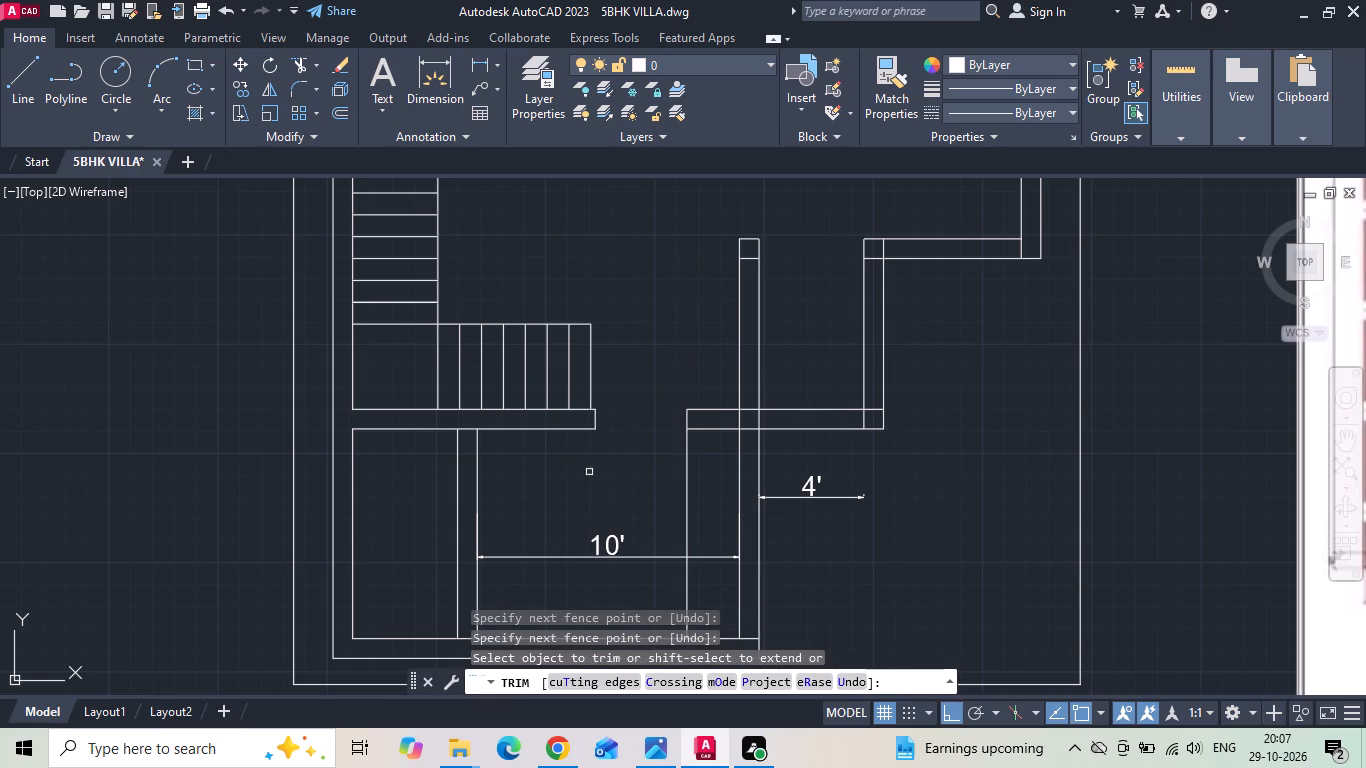
scroll(589, 472, "down", 1)
key("Escape")
Offset the inner south wall line of the kitchen and utility 2' north for the counter edge.
type("O 2'")
key("Return")
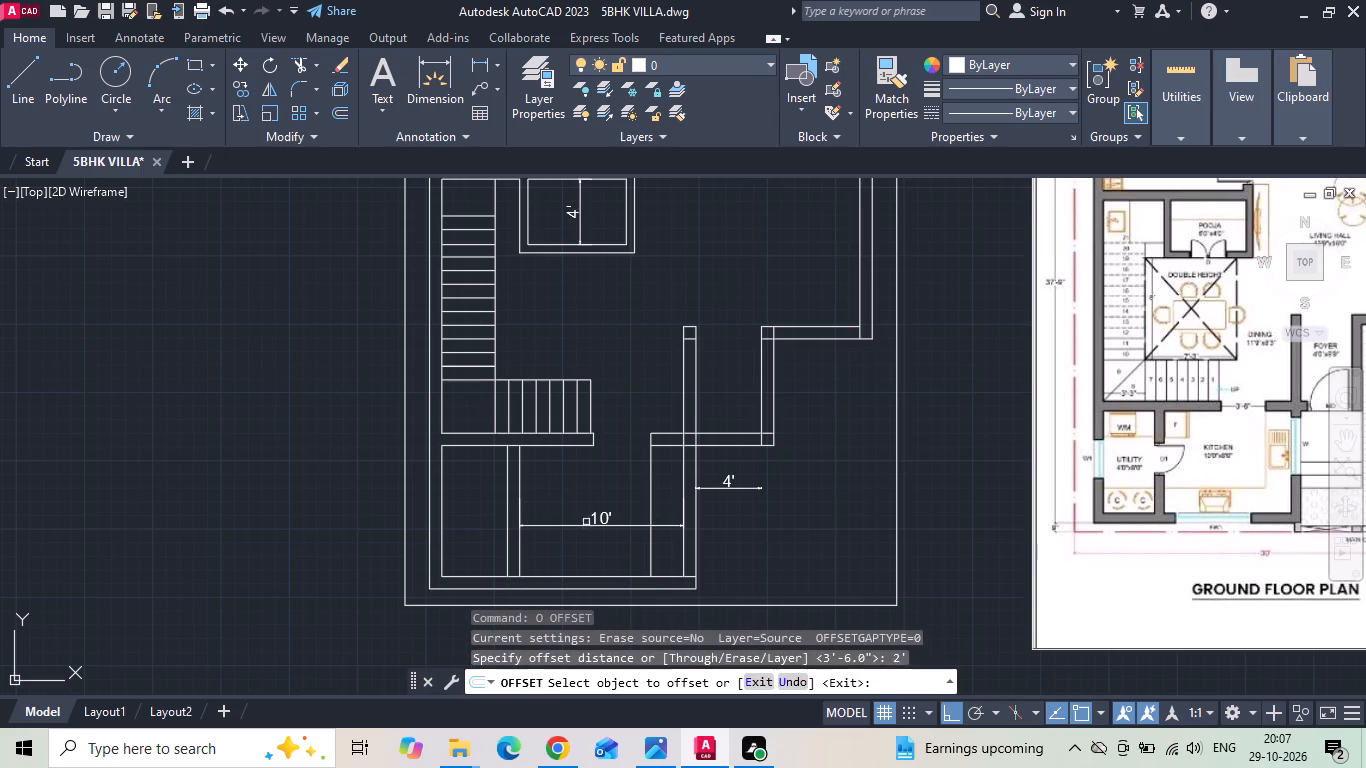
left_click(555, 578)
left_click(558, 554)
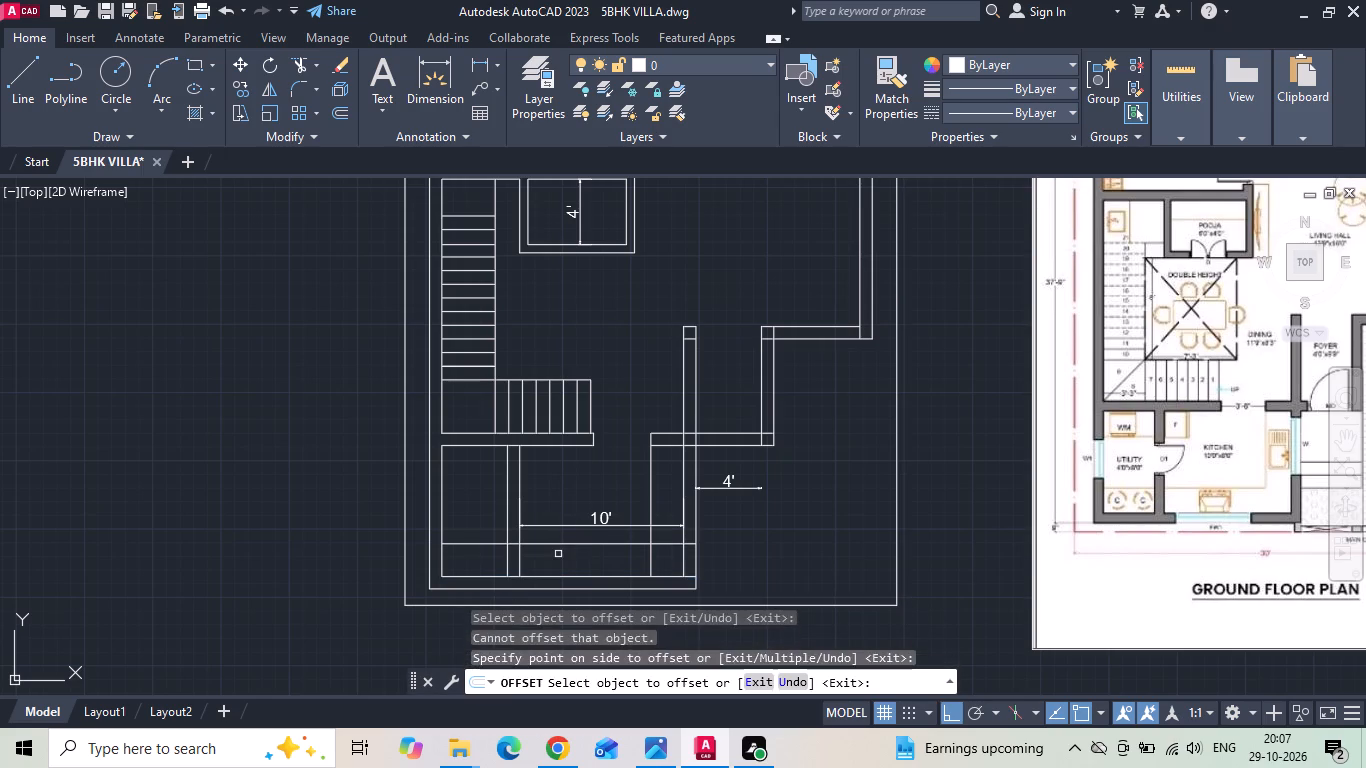
key("Escape")
Trim the counter lines to an L-shape in the kitchen and clear the lines crossing the utility, east and south wall junctions.
type("TR")
key("space")
left_click(514, 543)
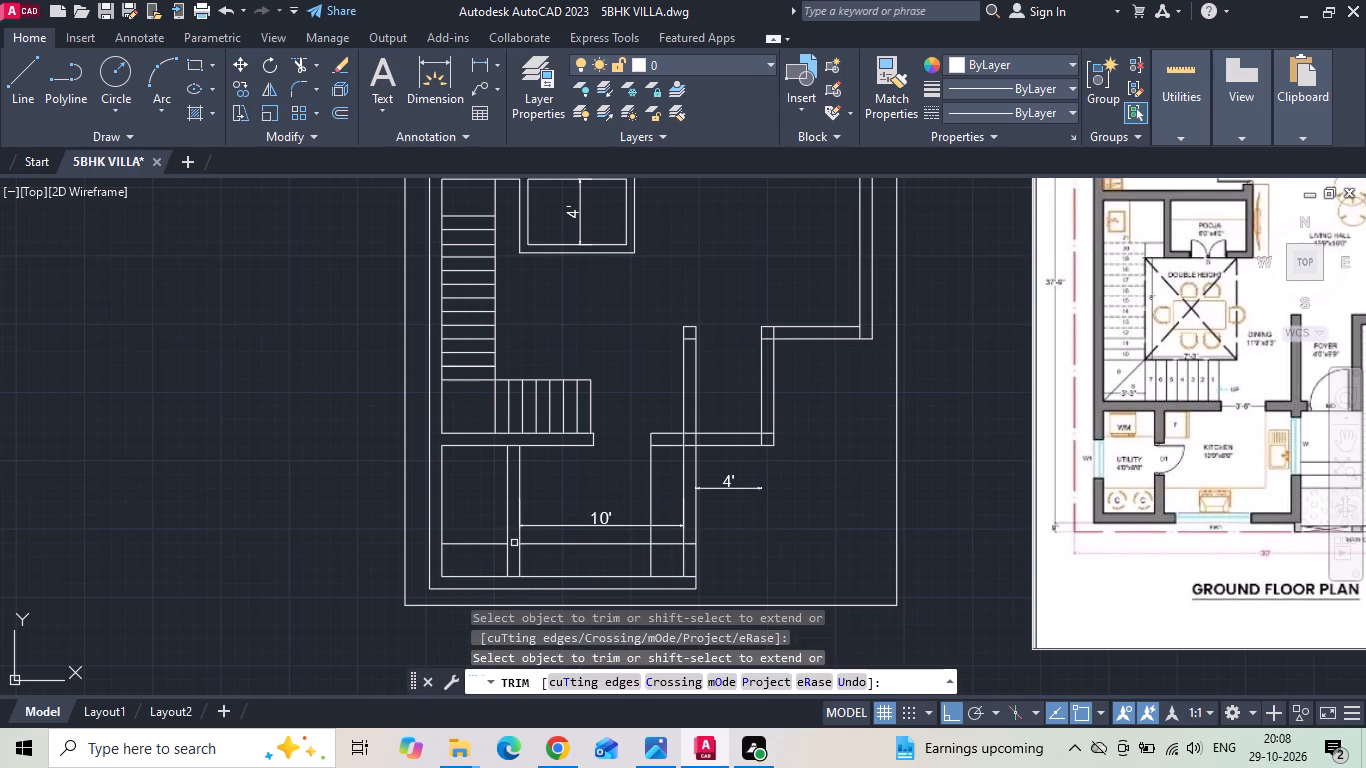
left_click(513, 574)
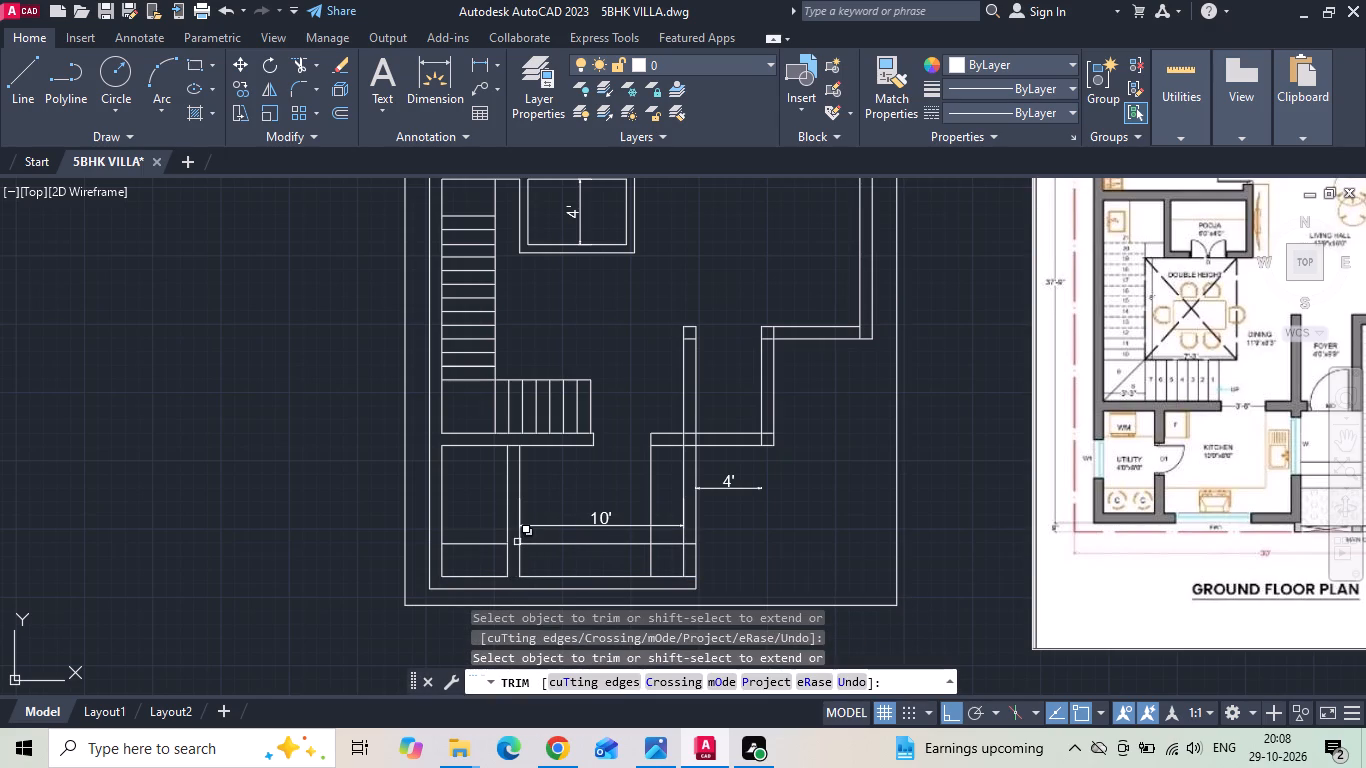
left_click(651, 557)
left_click(665, 545)
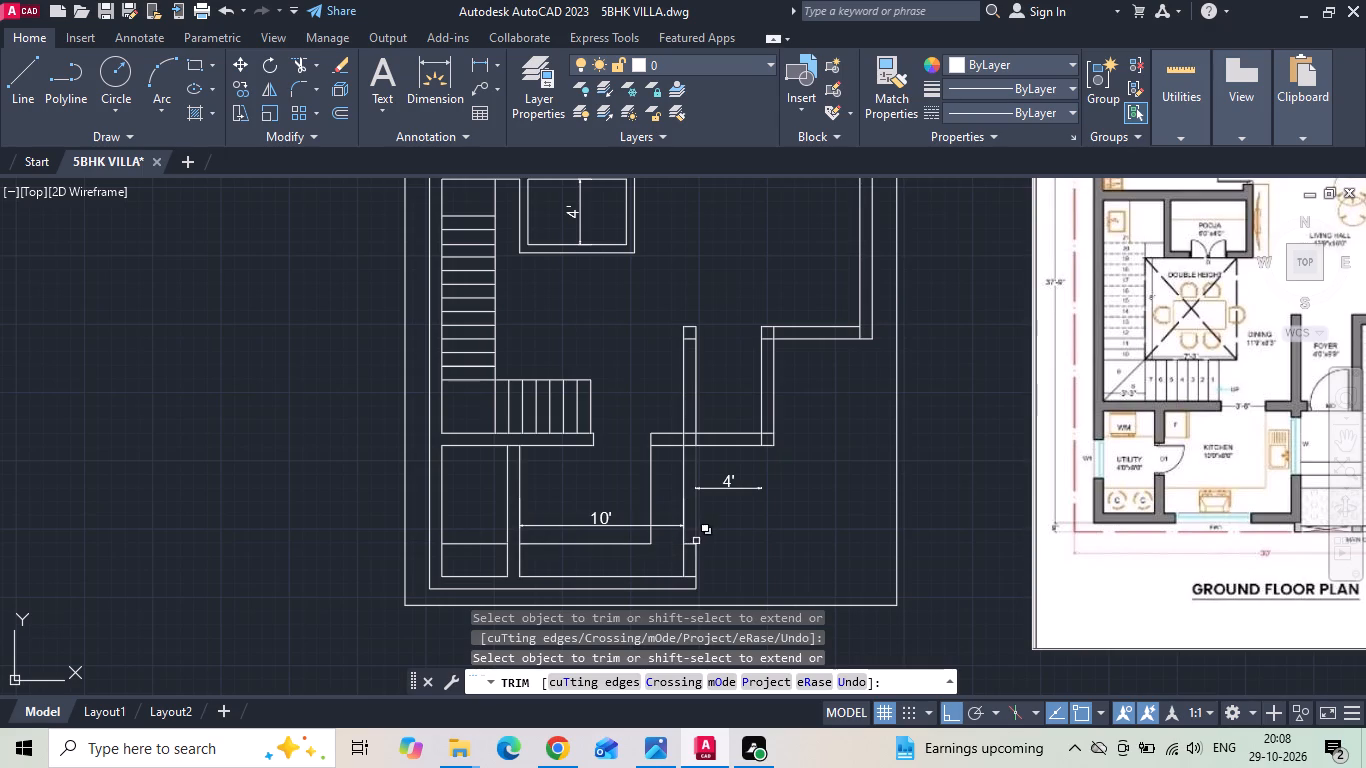
left_click(687, 545)
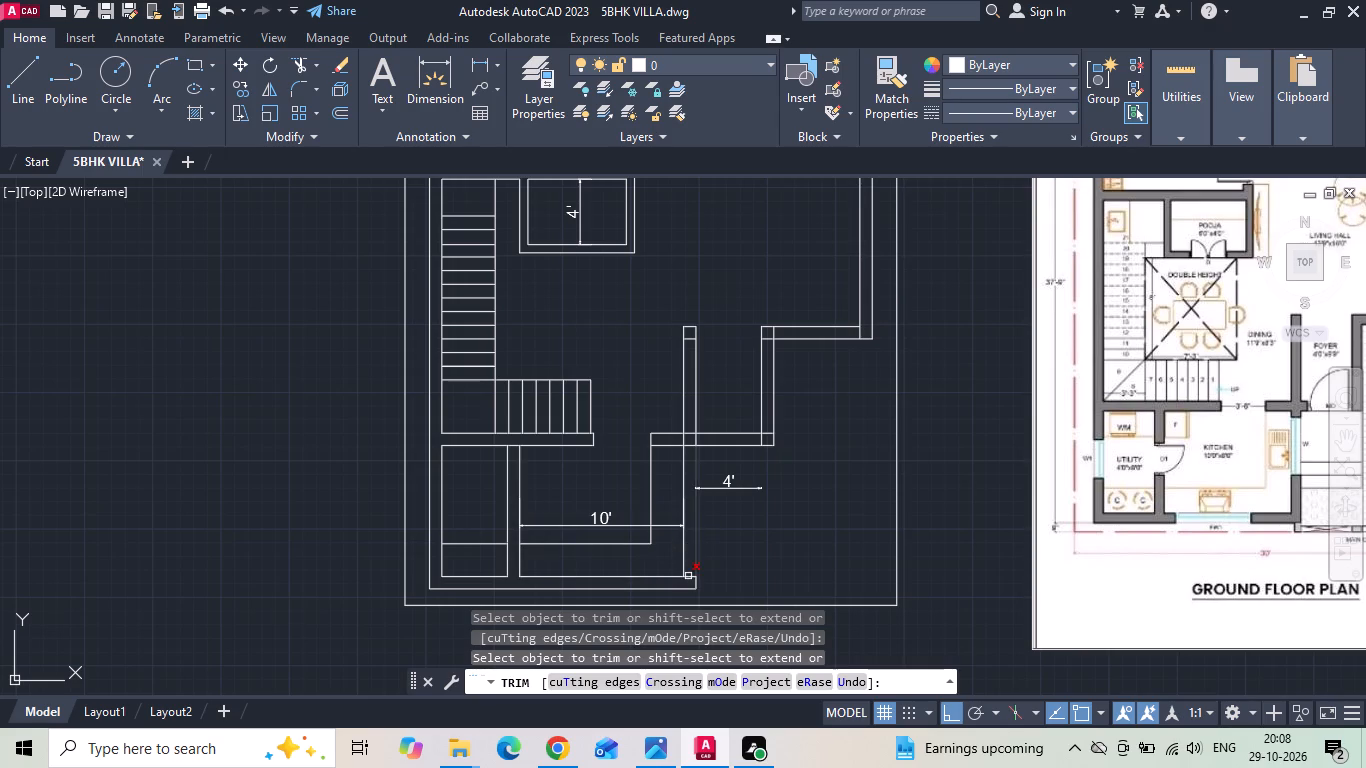
left_click(688, 576)
middle_click_drag(721, 544, 714, 574)
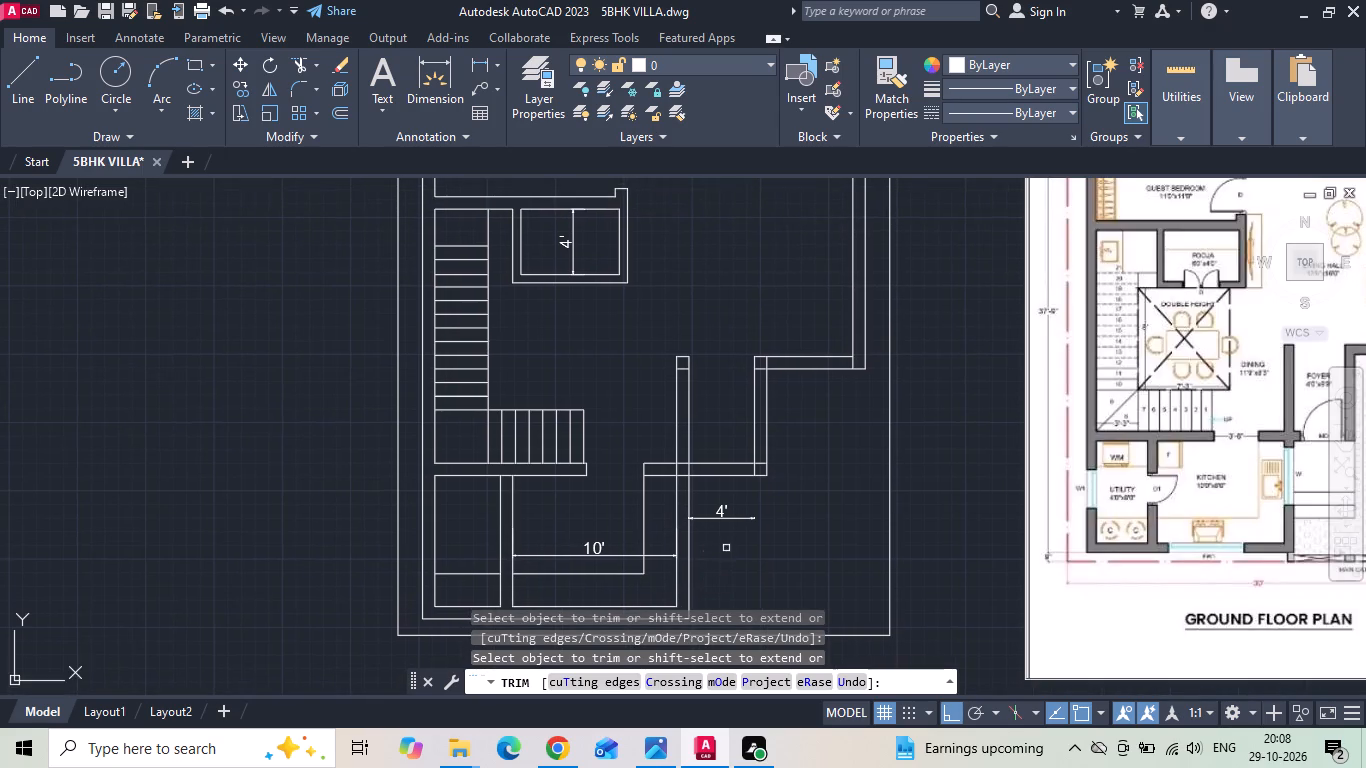
middle_click_drag(715, 551, 591, 528)
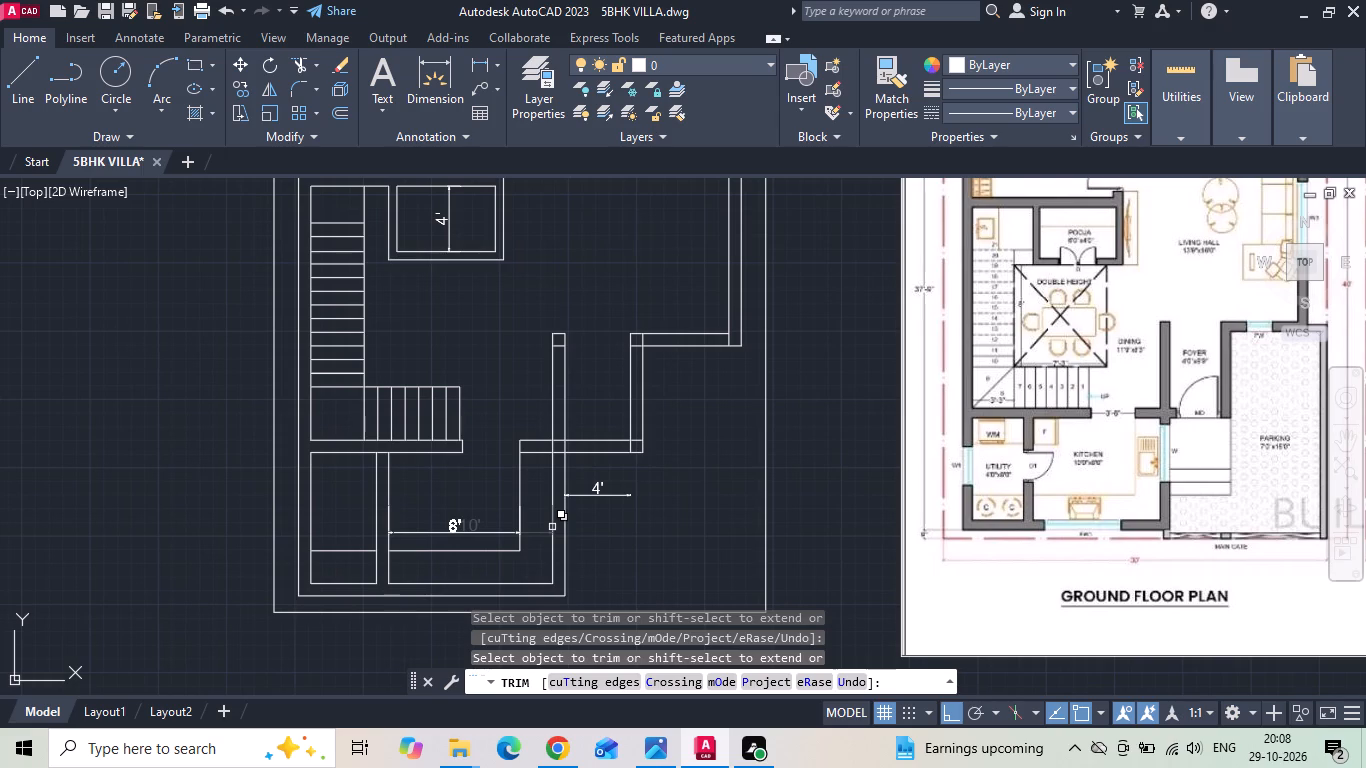
scroll(1224, 355, "up", 2)
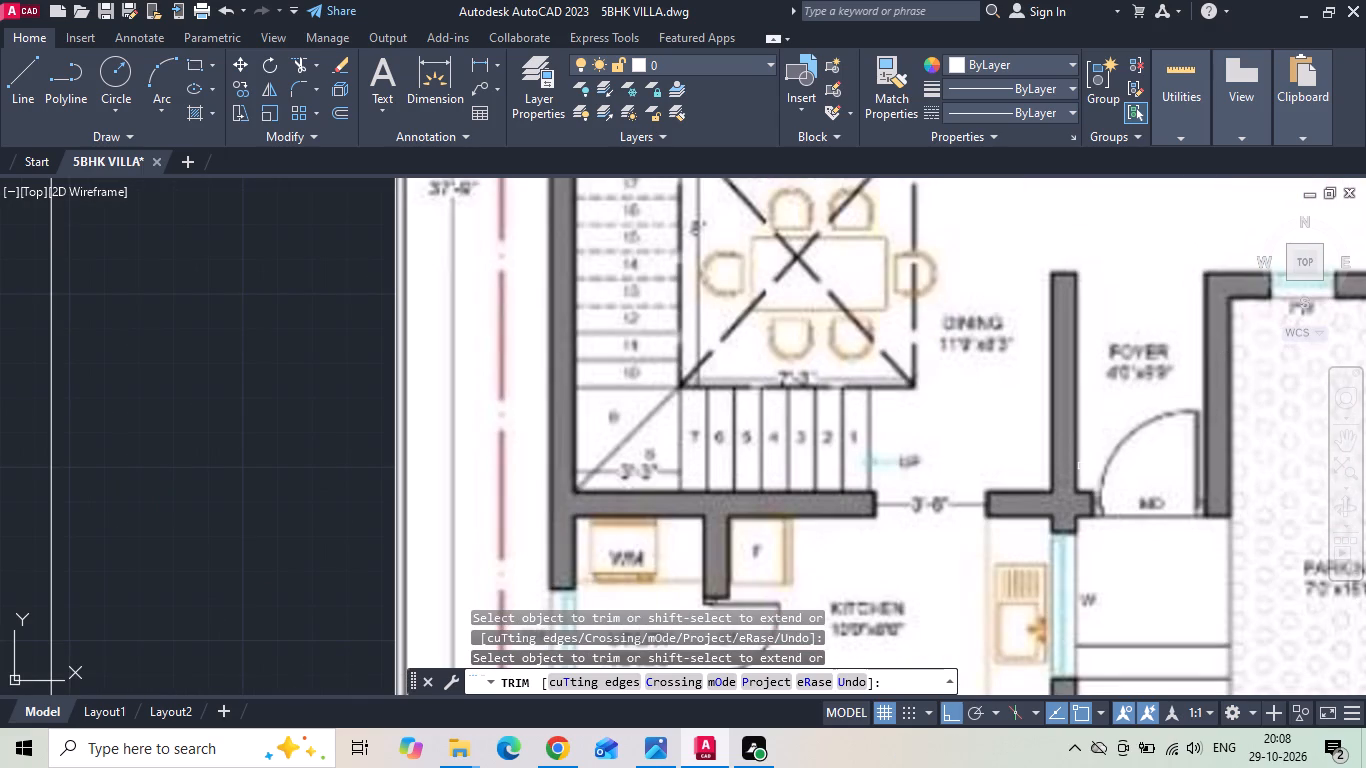
key("Escape")
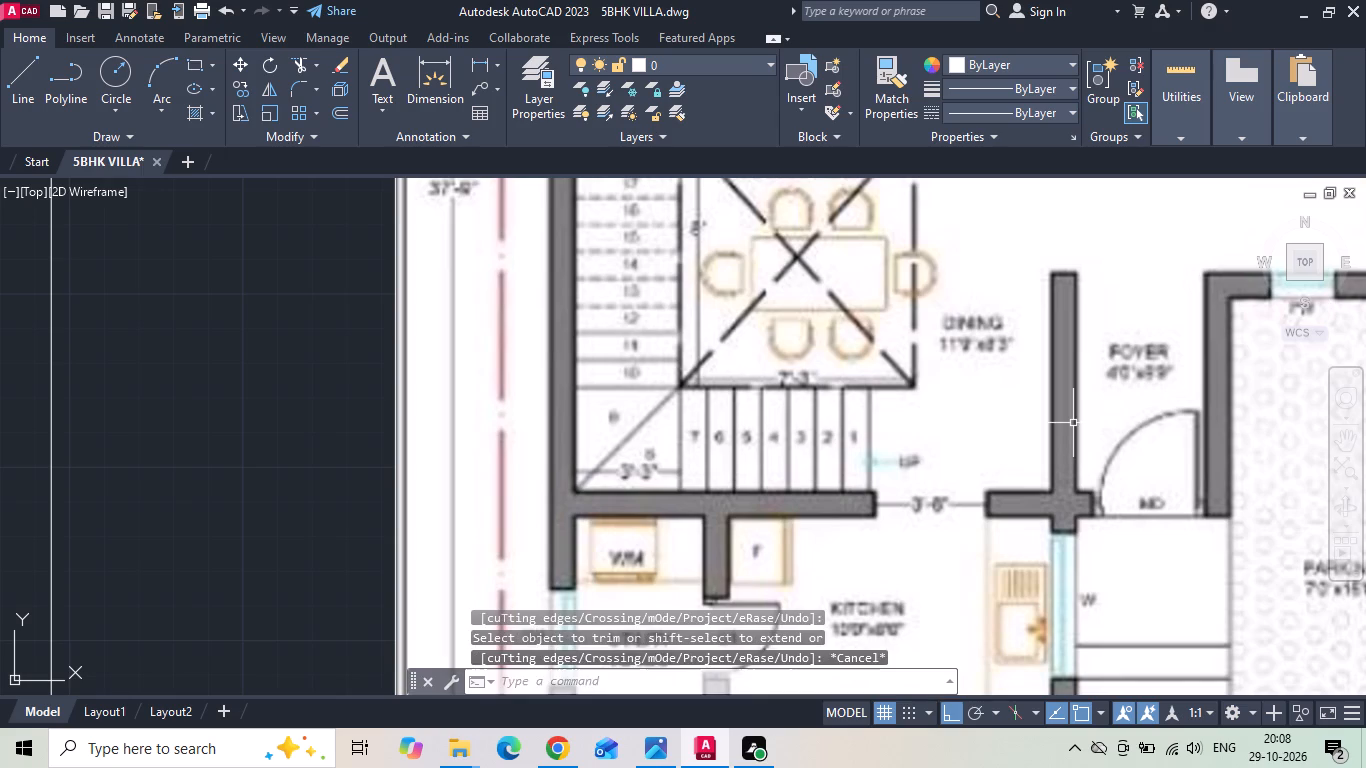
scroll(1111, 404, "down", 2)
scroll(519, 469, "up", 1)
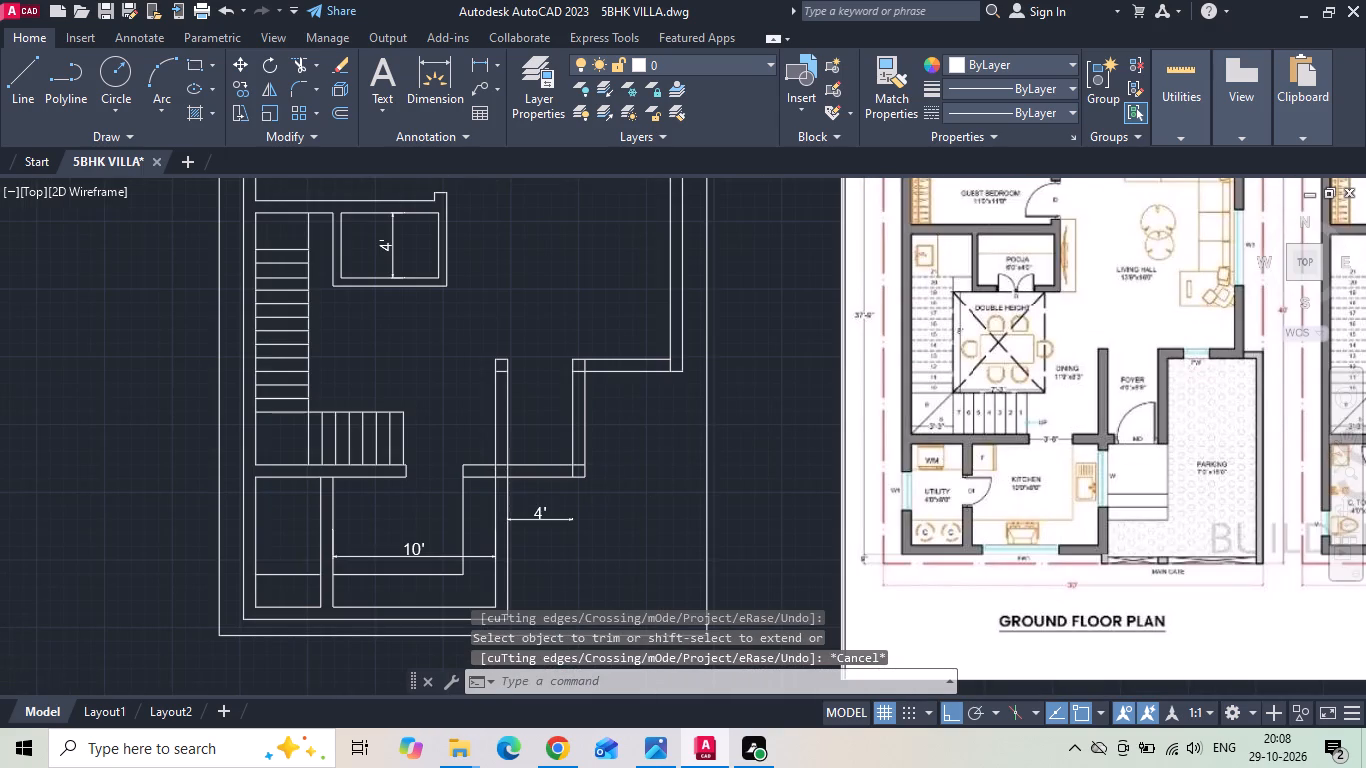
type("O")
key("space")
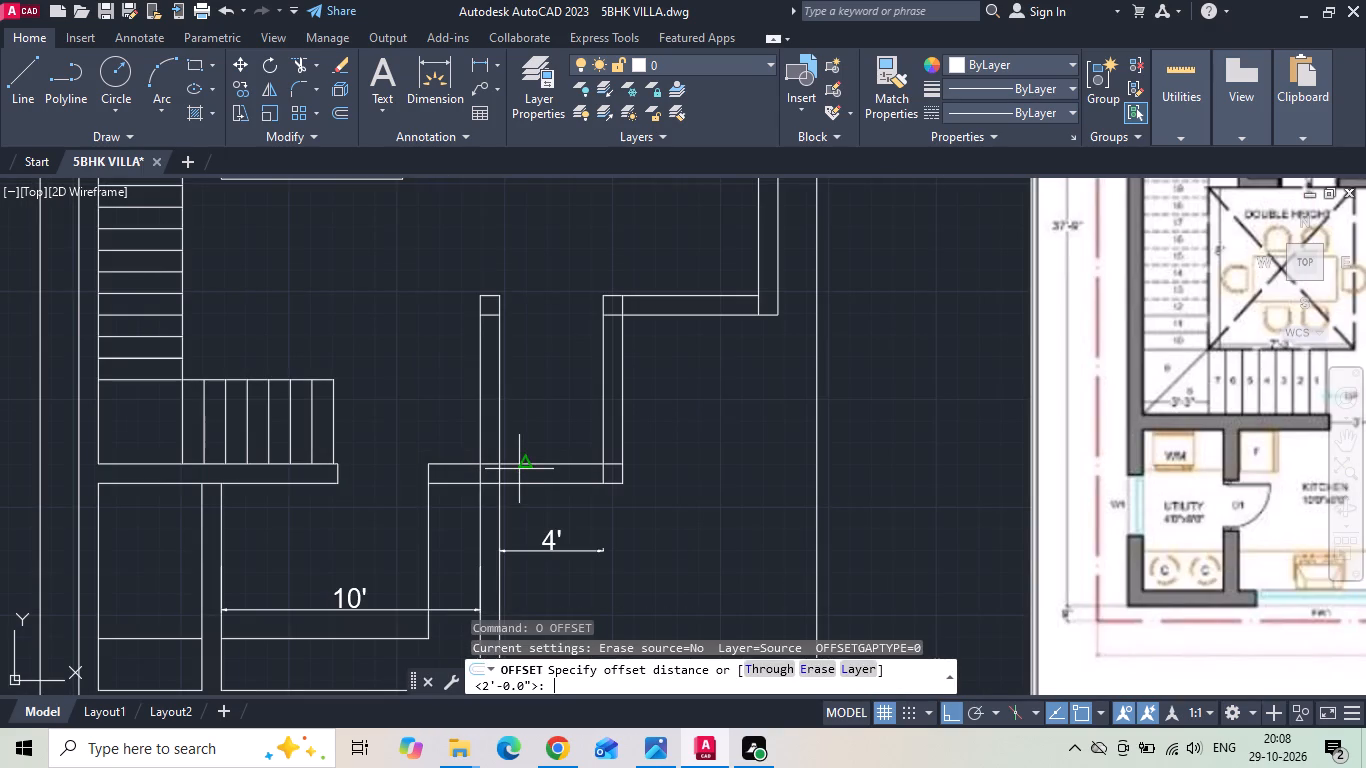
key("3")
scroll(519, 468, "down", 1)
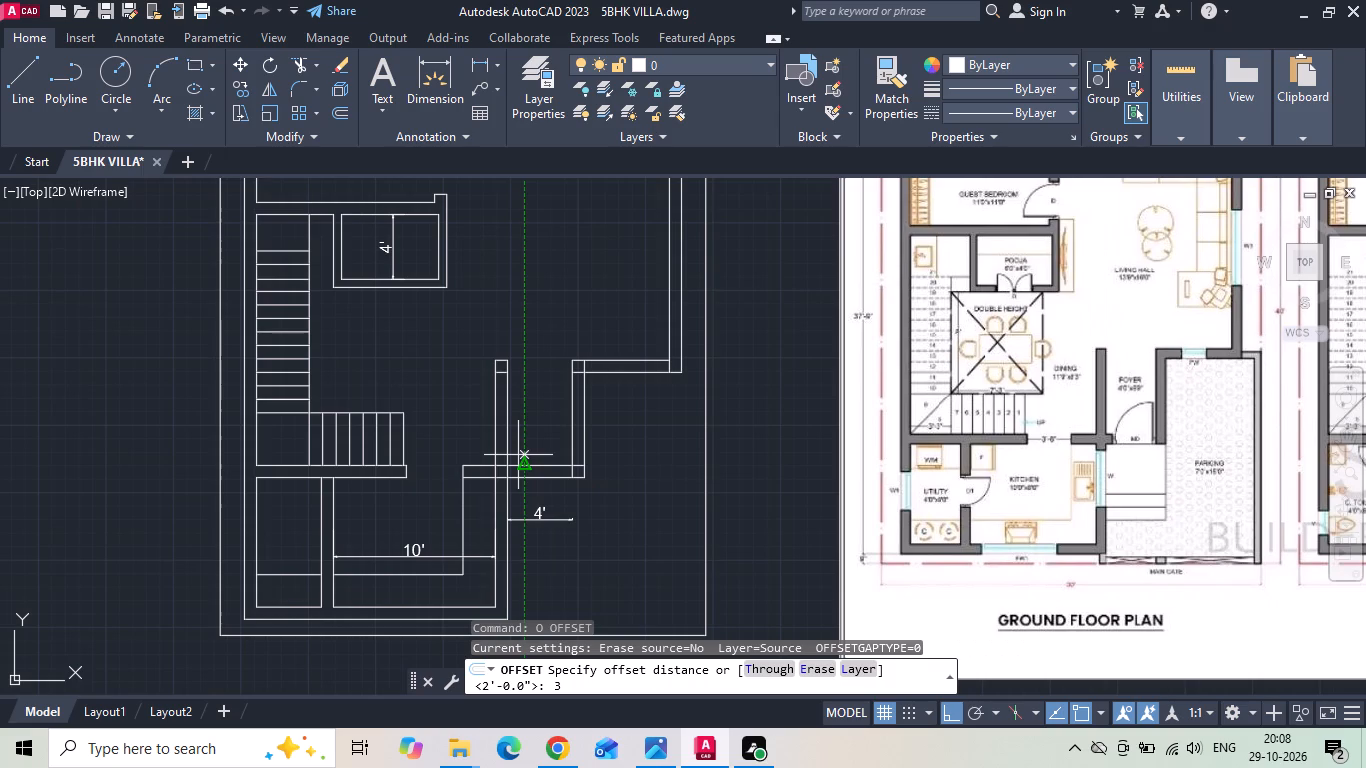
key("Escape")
Offset the east line of the foyer's west wall 8" east.
type("O 8")
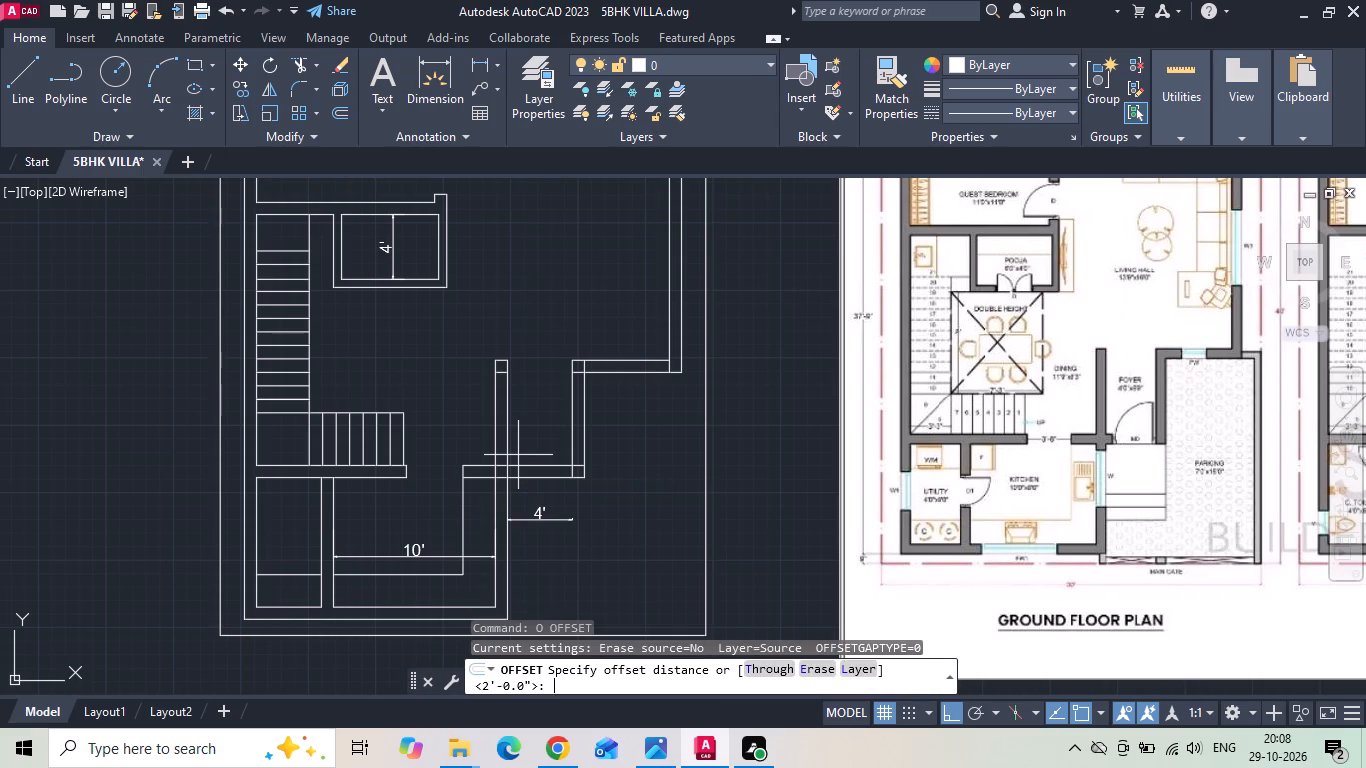
key("Return")
scroll(498, 445, "up", 1)
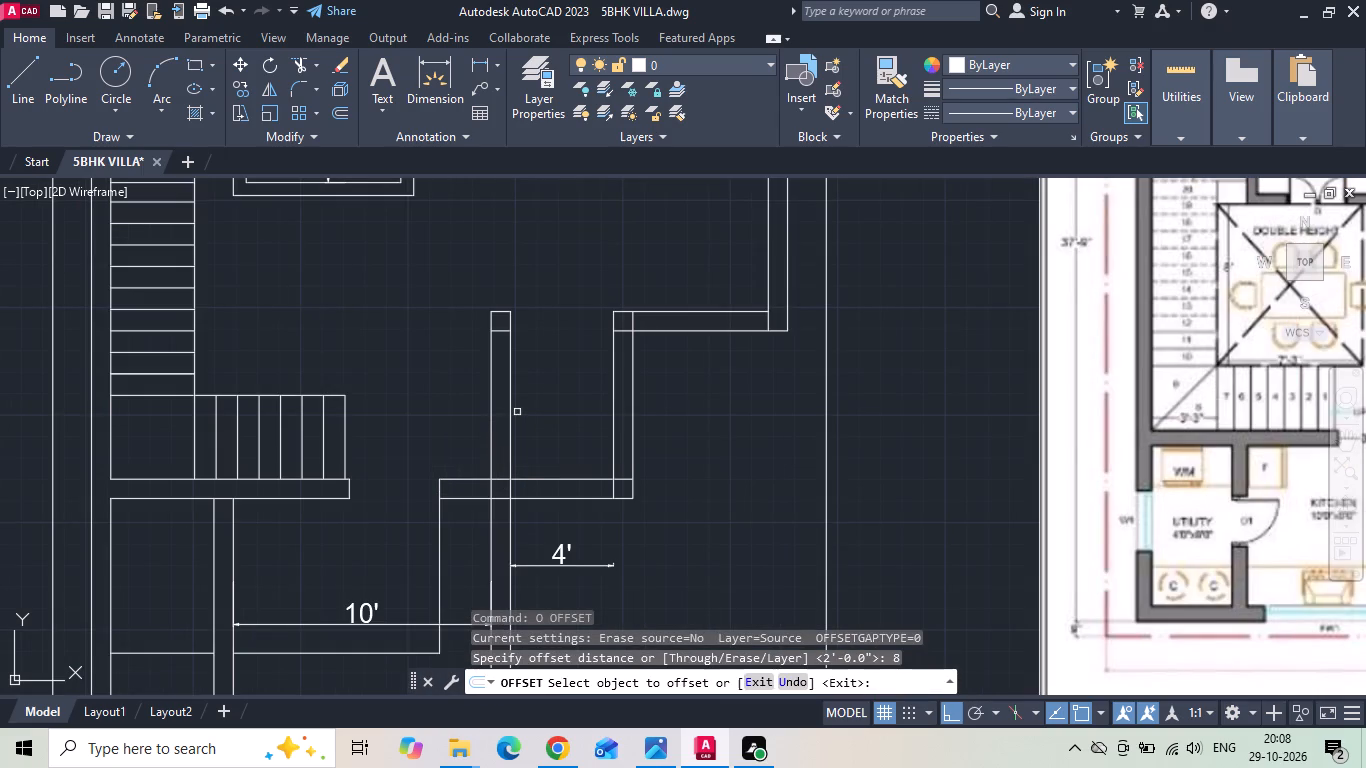
left_click_drag(511, 417, 523, 409)
left_click(561, 378)
key("Escape")
Trim the wall across the foyer's entrance back to an 8" stub and remove the excess of the offset line.
type("TR")
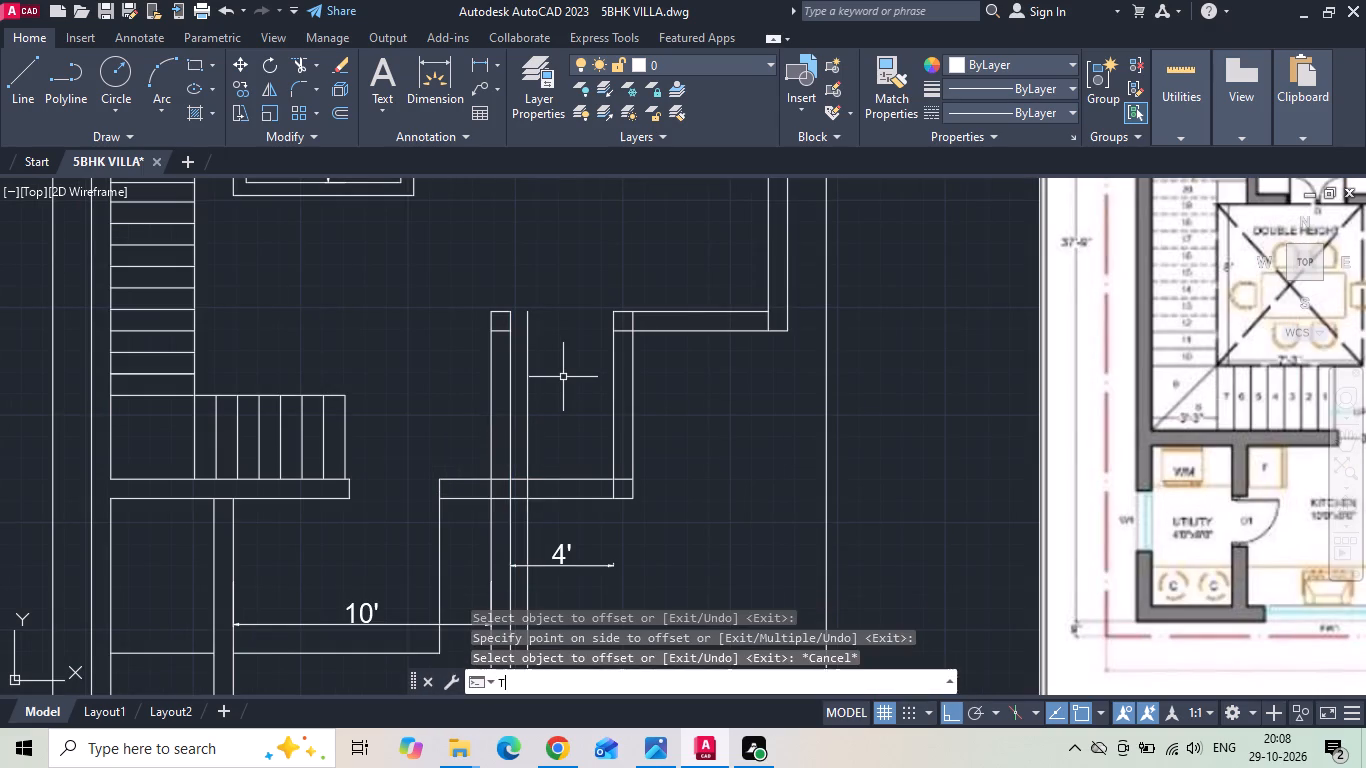
key("space")
left_click_drag(562, 395, 564, 522)
left_click(531, 538)
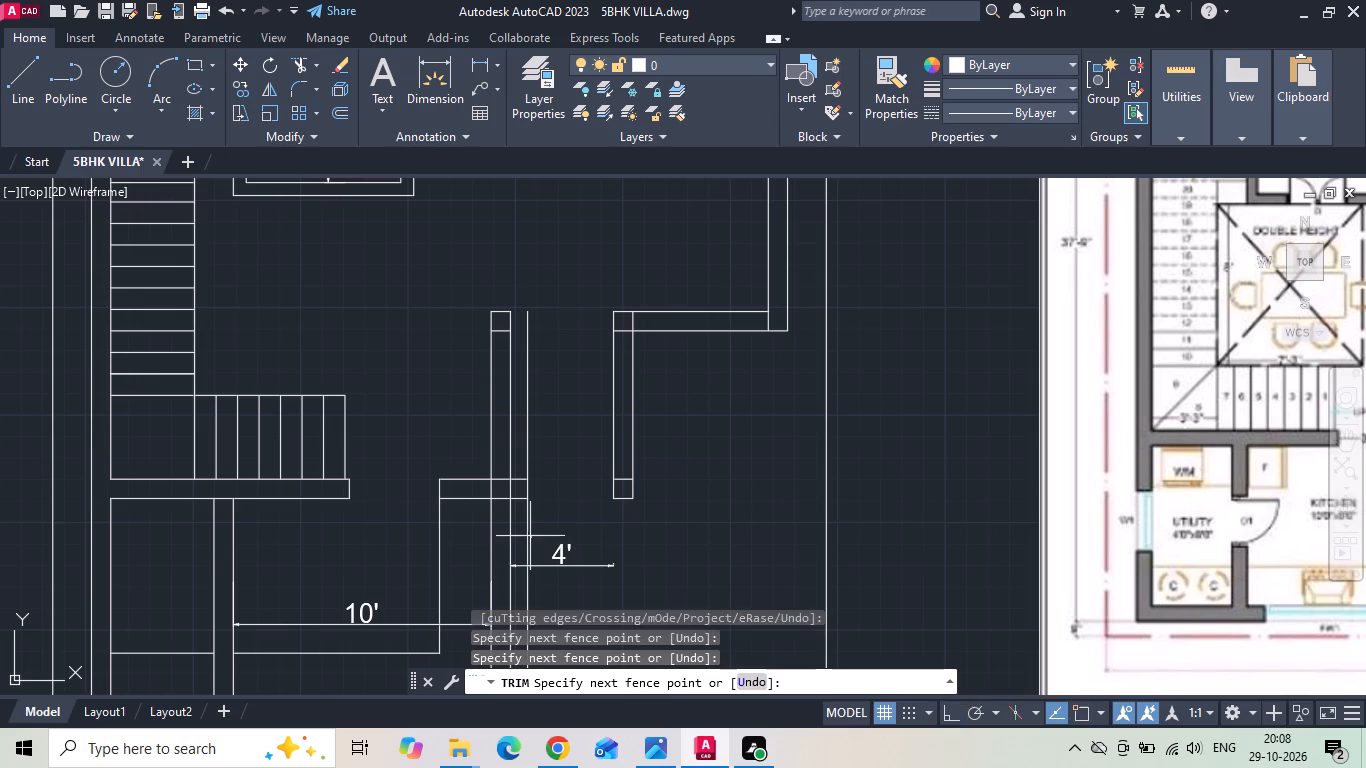
left_click(525, 526)
left_click(526, 459)
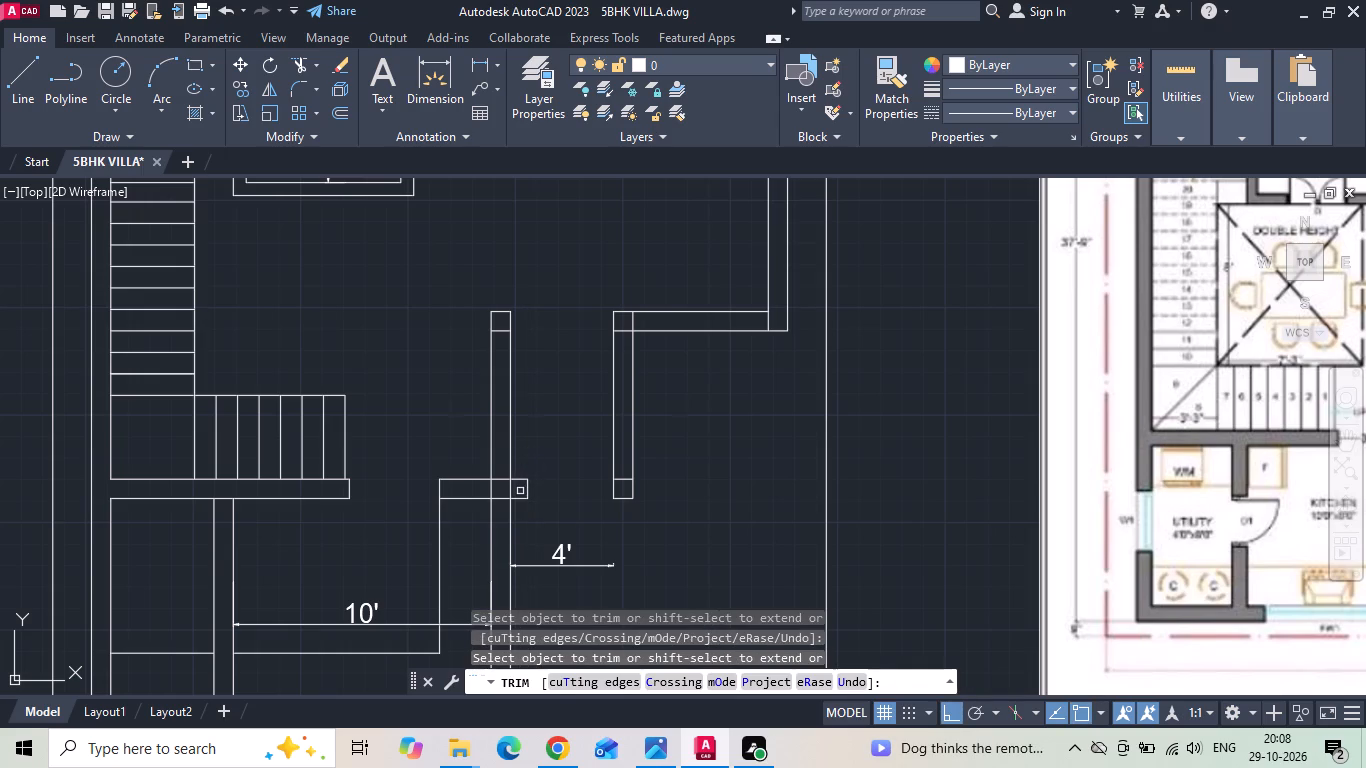
Trim the internal lines at the kitchen–foyer wall junction, the foyer's east wall end and corner, and its west wall's north end.
left_click(520, 491)
left_click(479, 491)
left_click(495, 477)
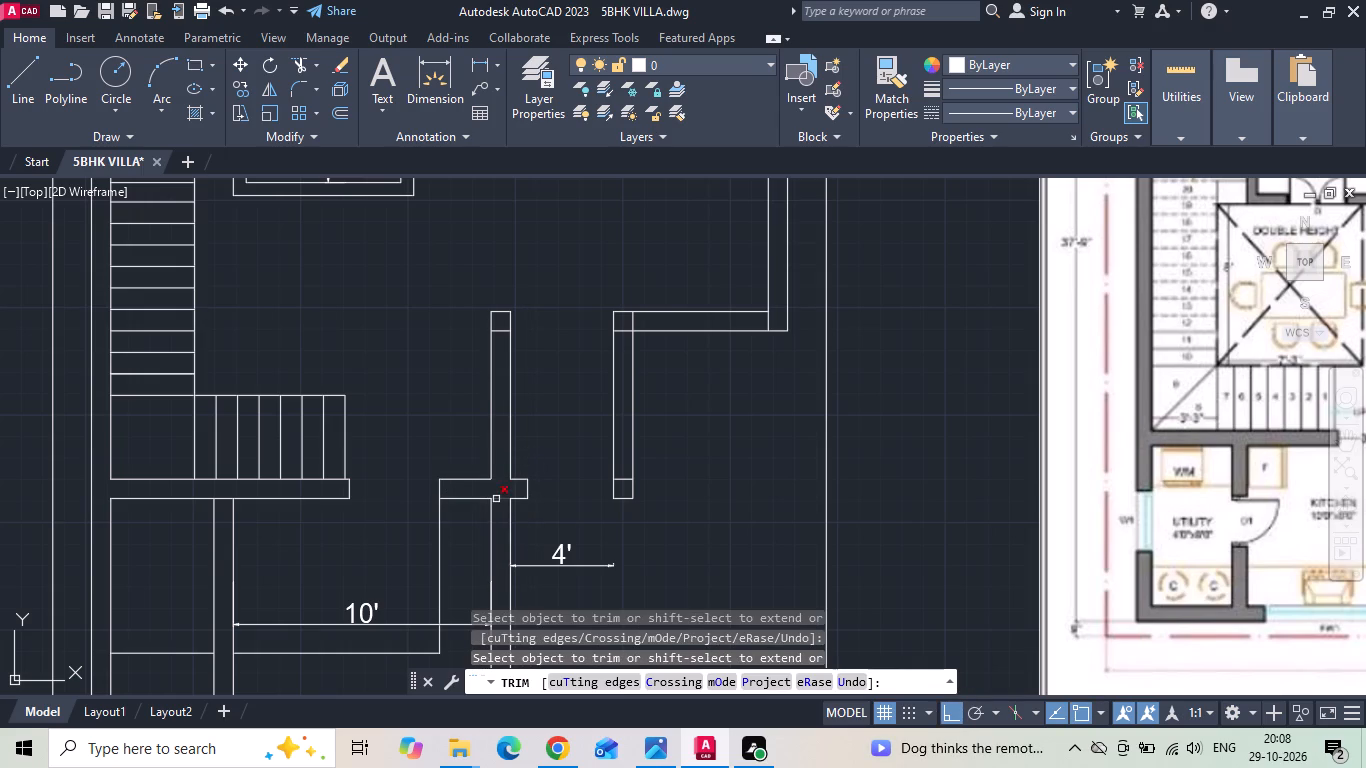
left_click(496, 499)
left_click(624, 481)
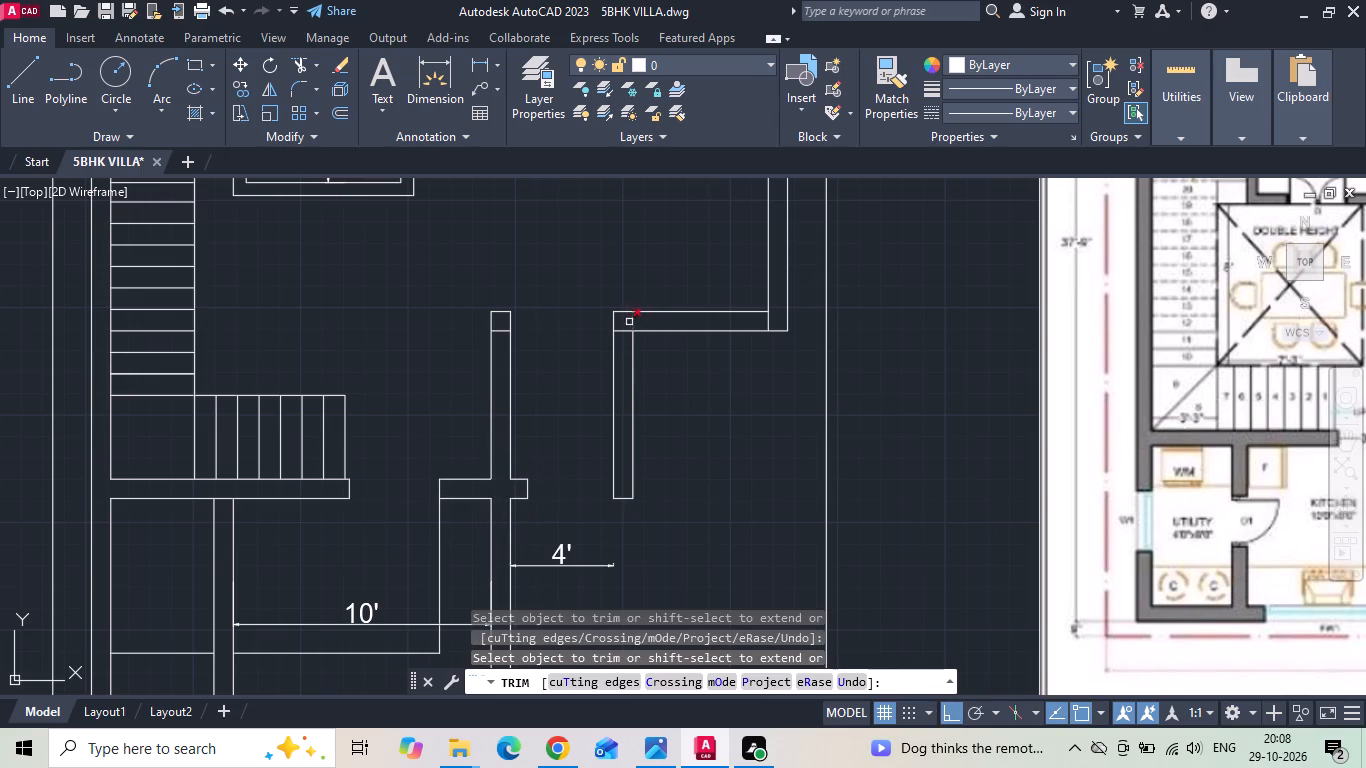
left_click(628, 332)
left_click(632, 320)
left_click(500, 331)
Trim the internal line at the living hall's southeast wall corner.
scroll(823, 486, "down", 1)
scroll(785, 377, "up", 1)
left_click(785, 383)
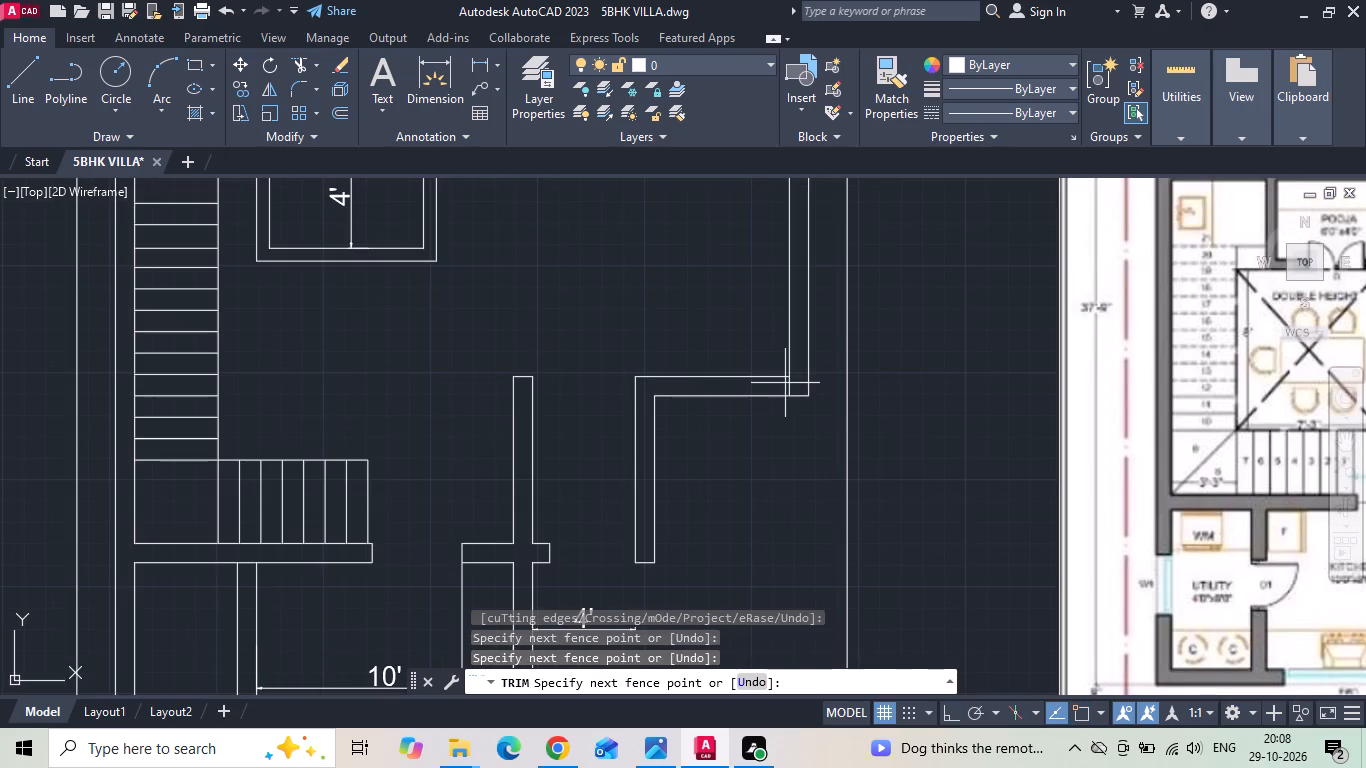
left_click(792, 385)
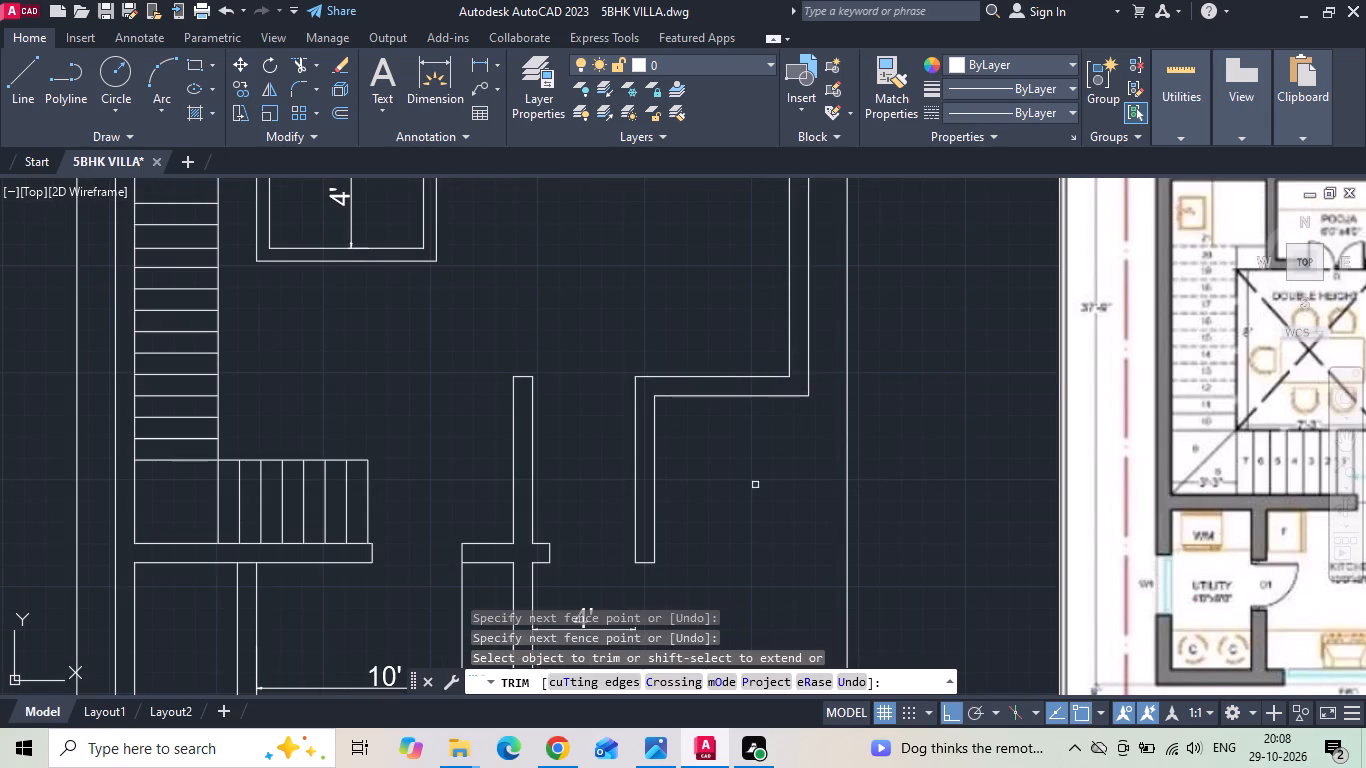
scroll(744, 511, "down", 2)
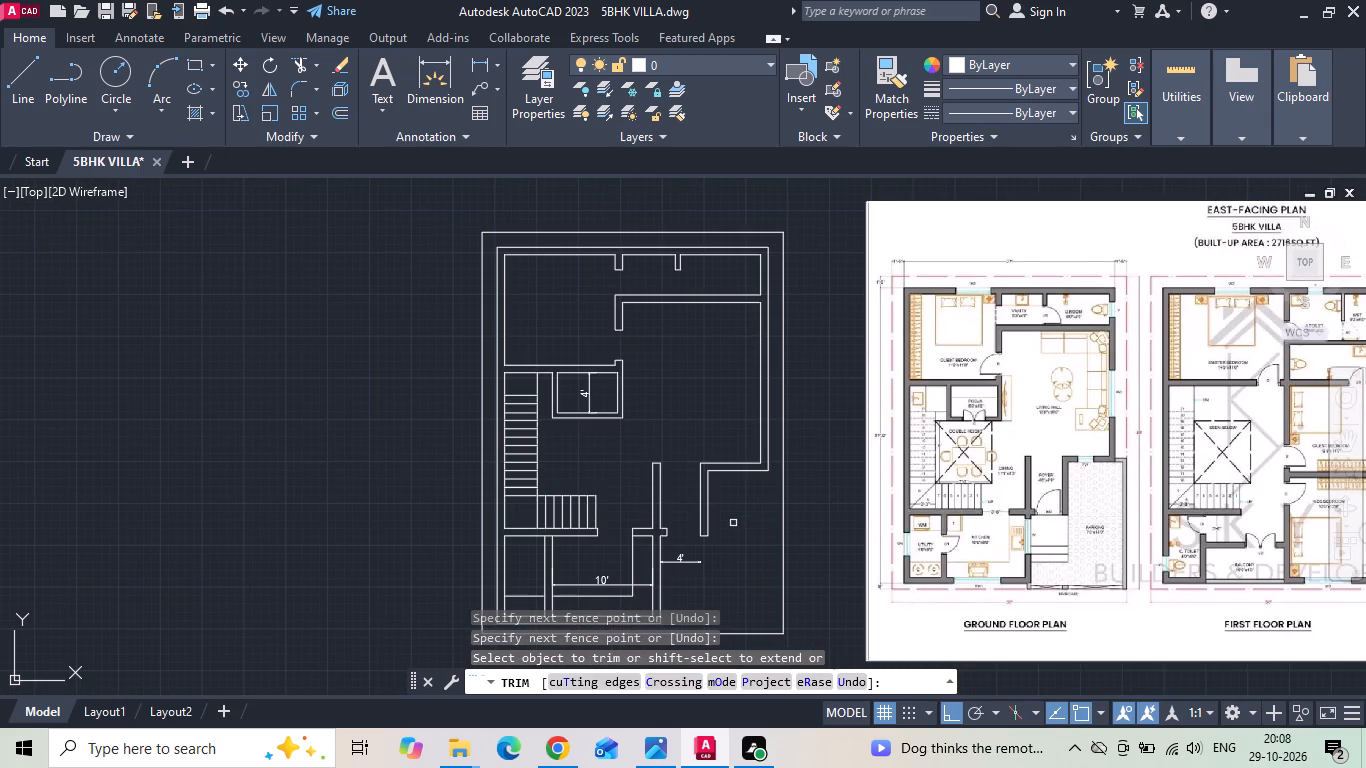
middle_click_drag(732, 523, 727, 465)
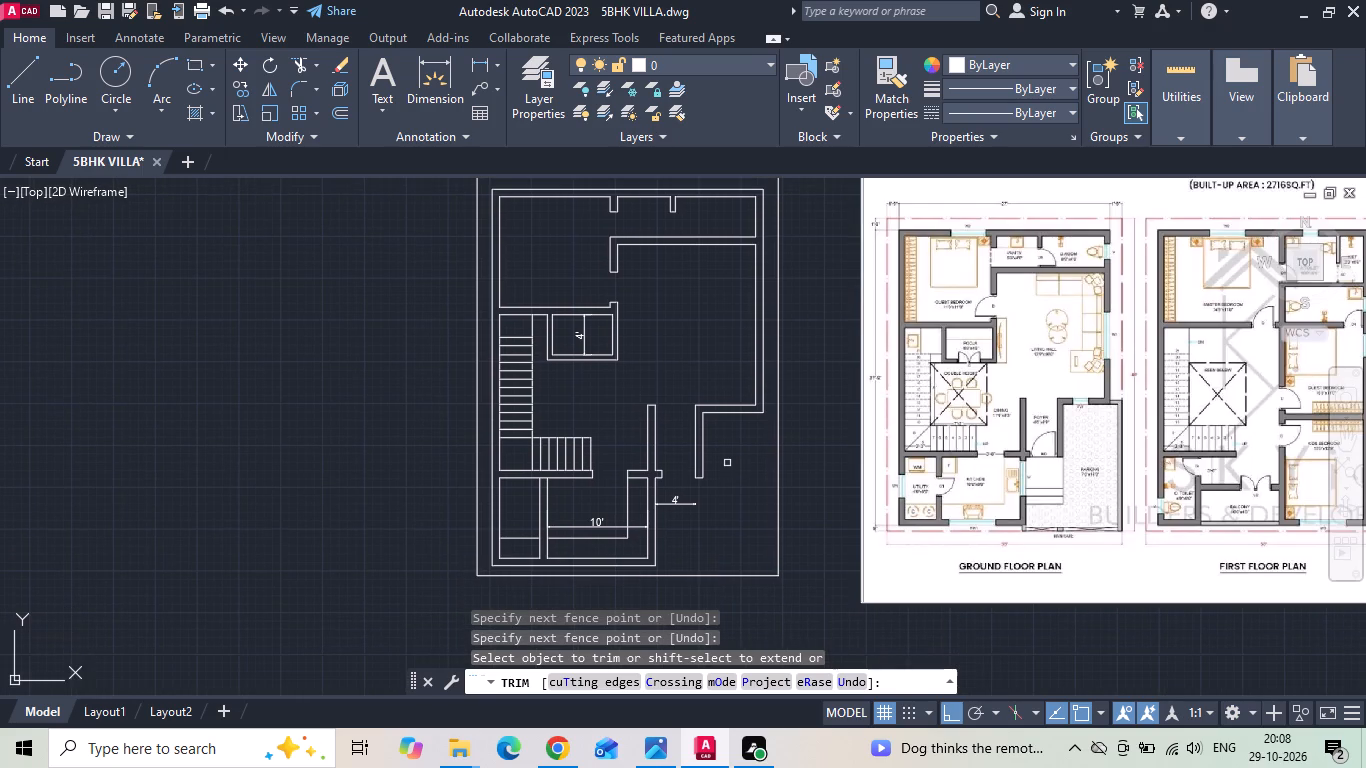
key("Escape")
Delete the 4' dimension inside the pooja room.
middle_click_drag(616, 279, 620, 310)
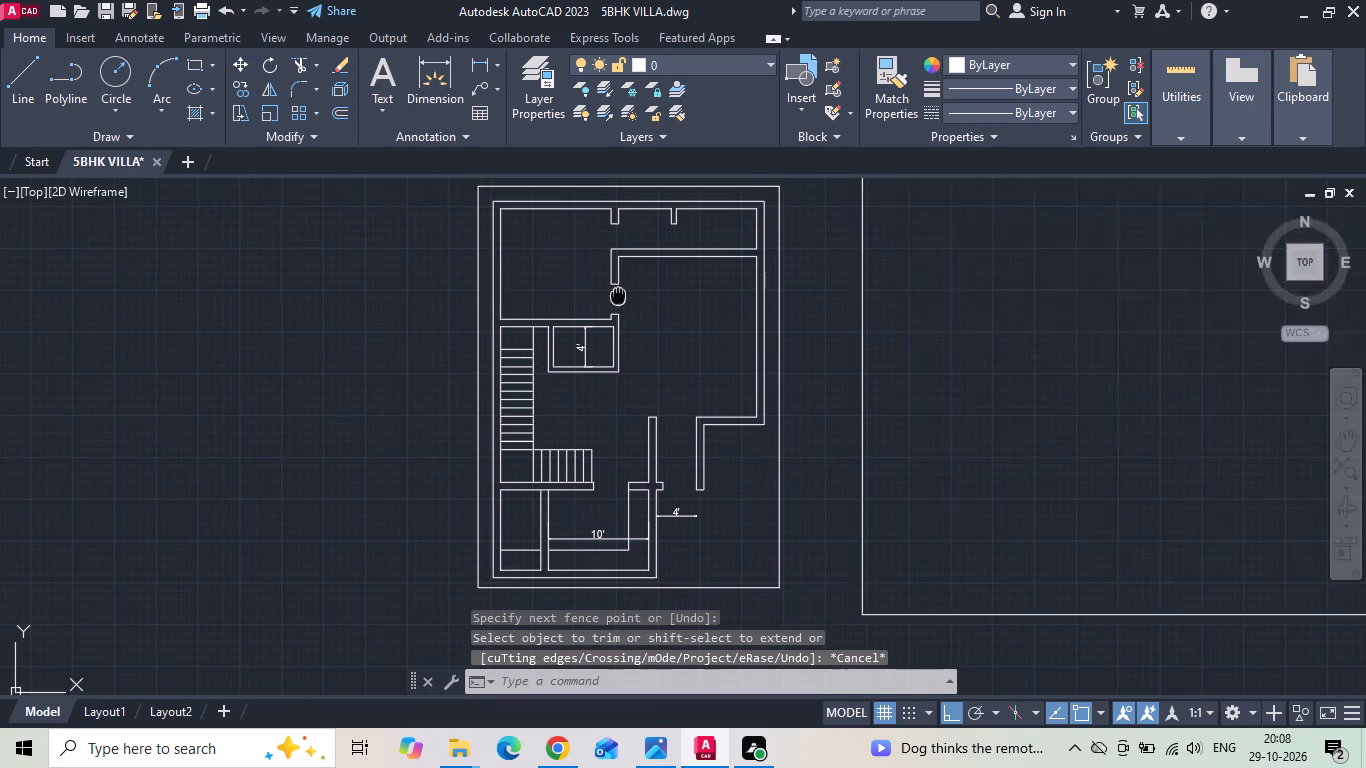
middle_click_drag(620, 310, 637, 372)
left_click(607, 430)
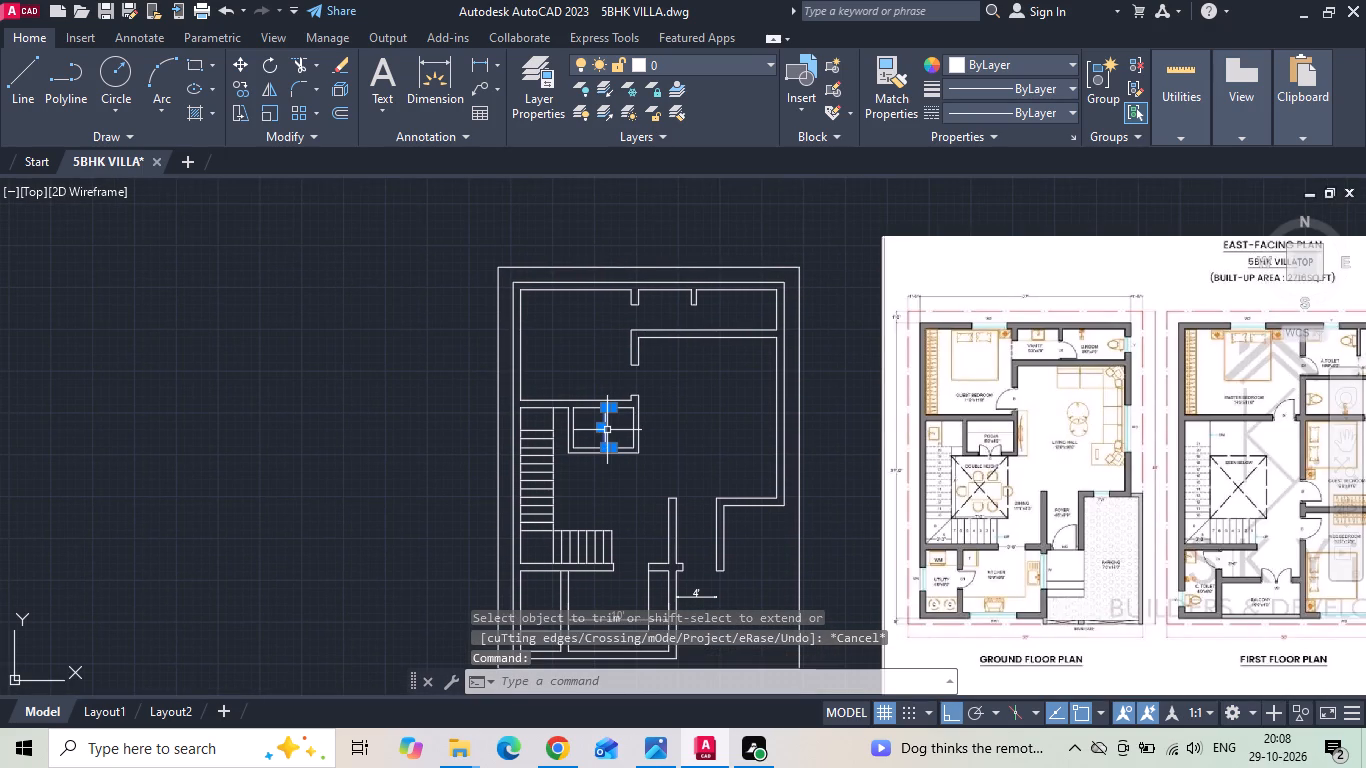
key("Delete")
Draw a short line across the thickness of the pooja room's south wall at its midpoint.
scroll(586, 438, "up", 2)
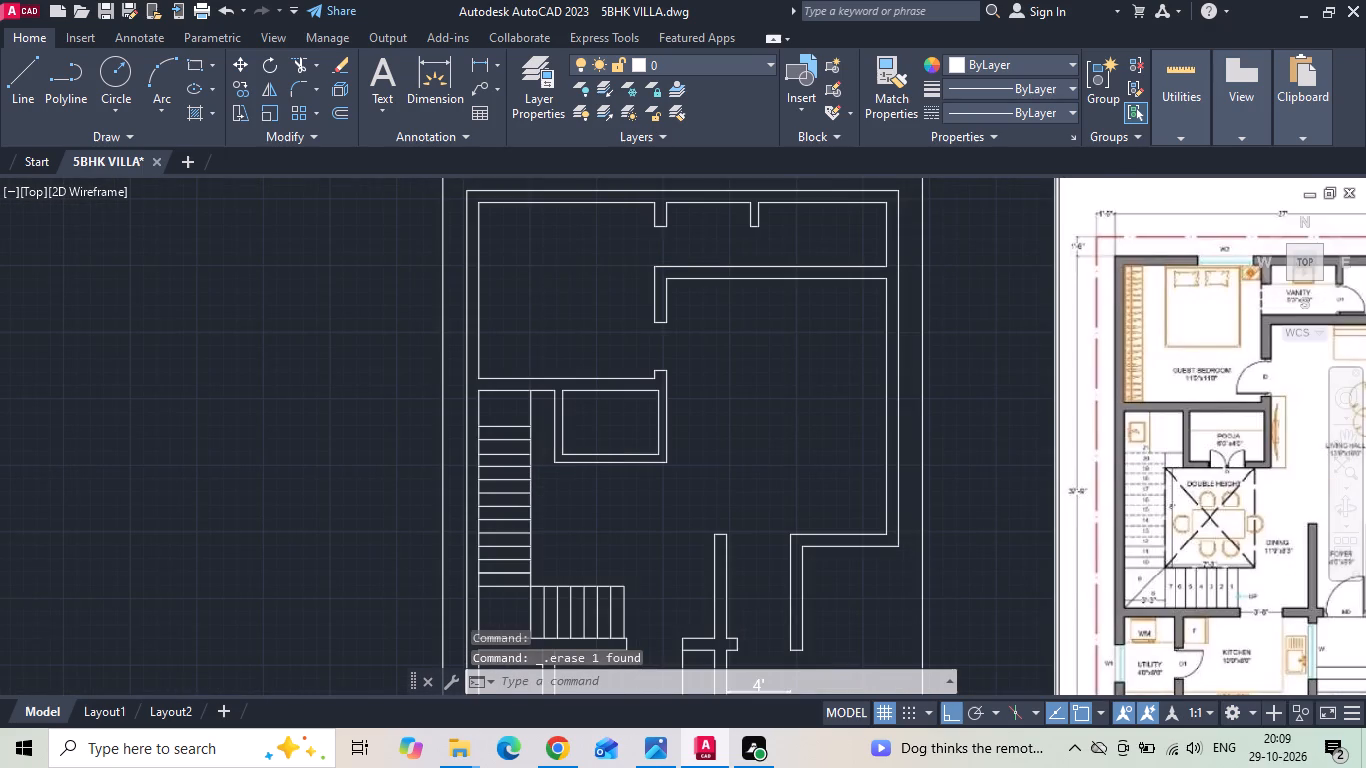
type("L")
key("space")
left_click(629, 464)
scroll(629, 469, "up", 2)
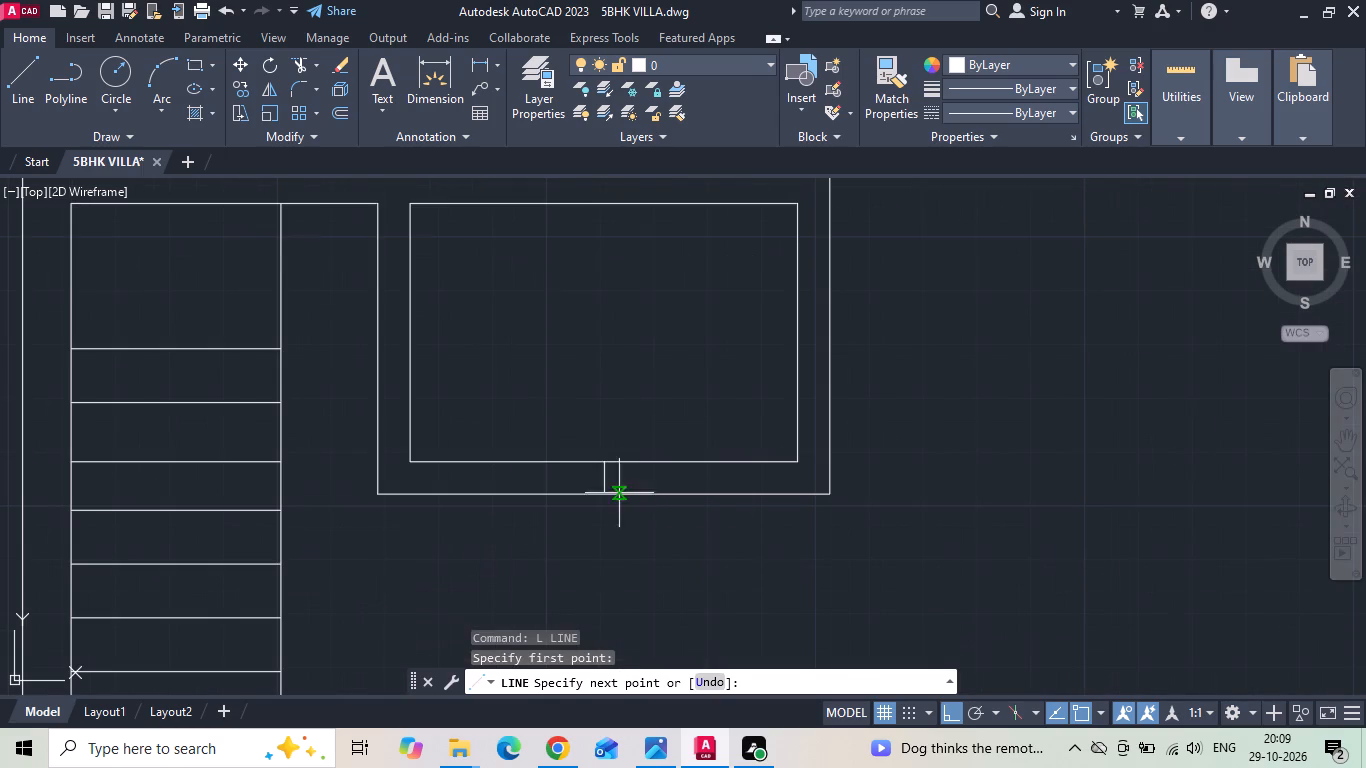
left_click(606, 488)
key("Escape")
Copy the midpoint line 1'6" west and 1'6" east along the pooja room's south wall.
left_click_drag(606, 473, 597, 479)
left_click(573, 482)
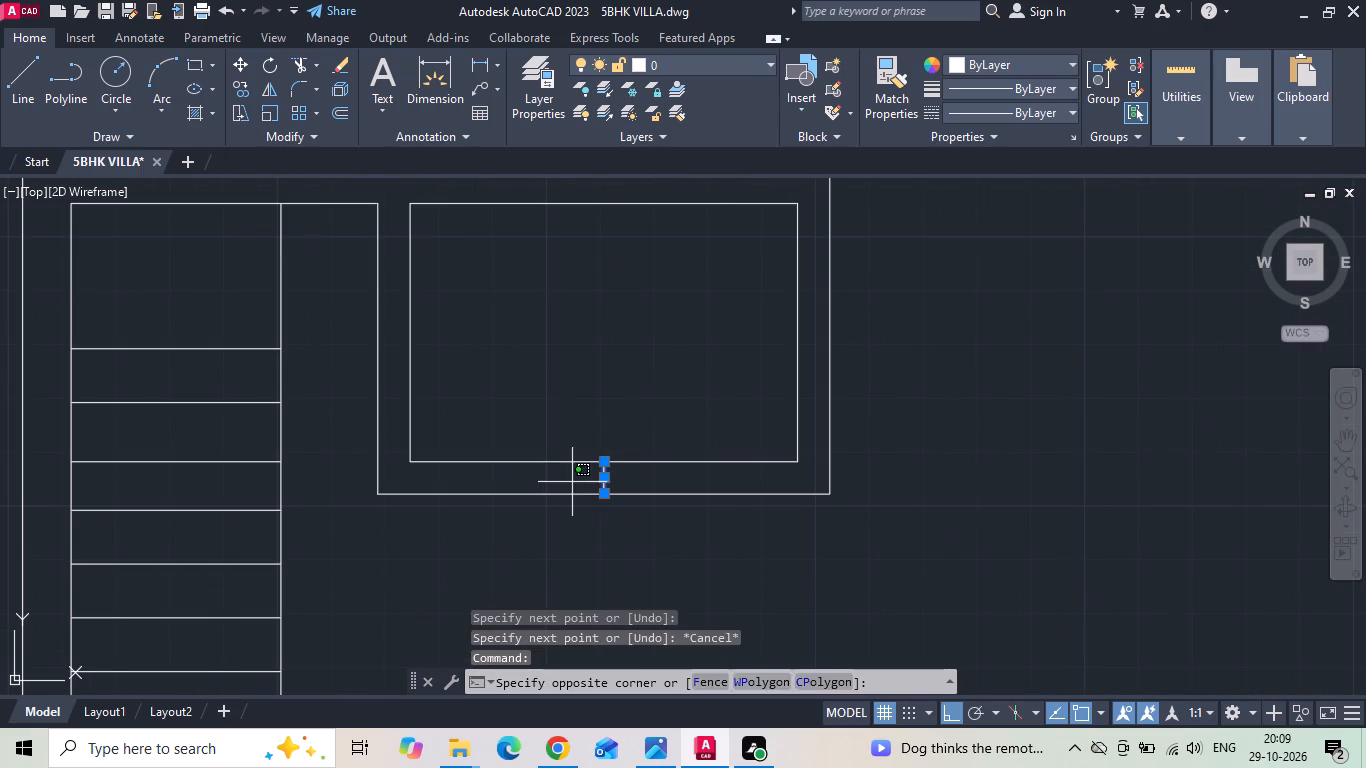
right_click(571, 481)
left_click(615, 390)
left_click_drag(643, 383, 609, 392)
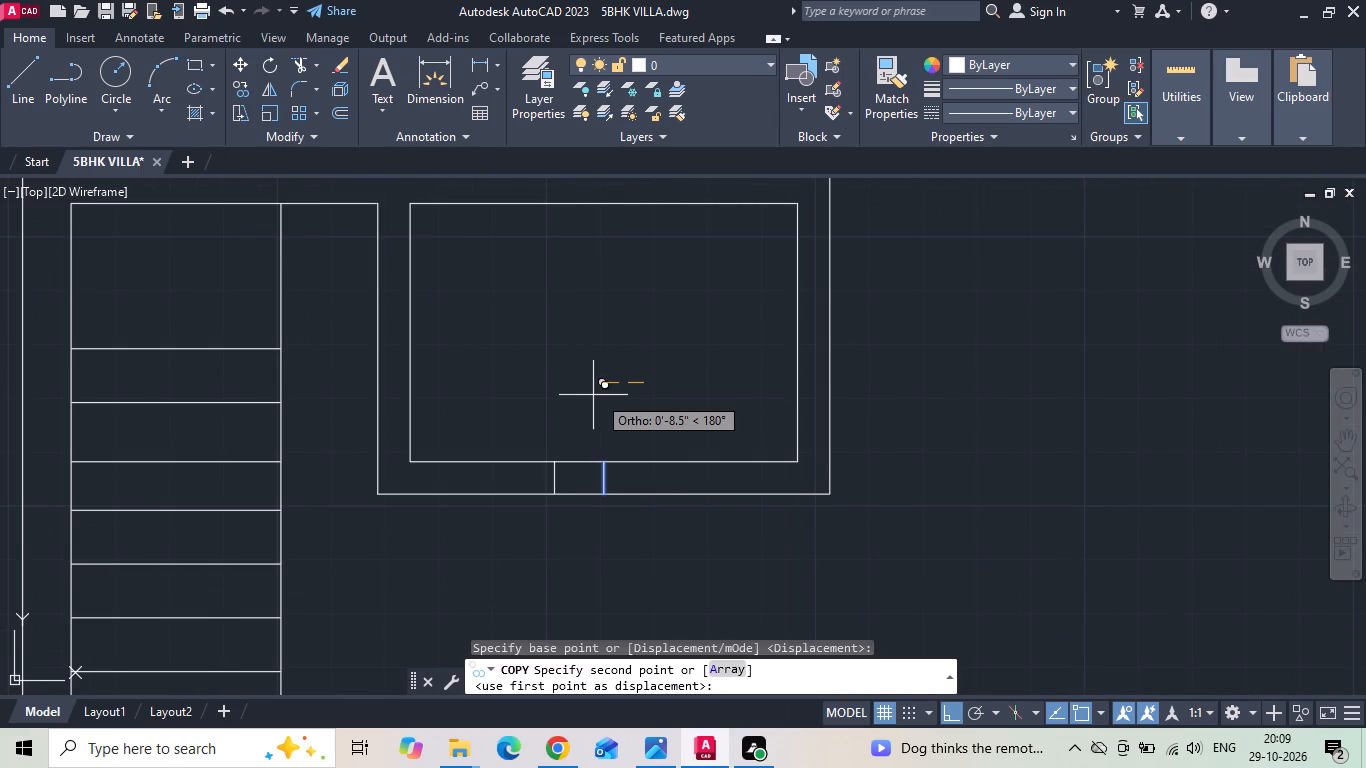
type("1'6")
key("Return")
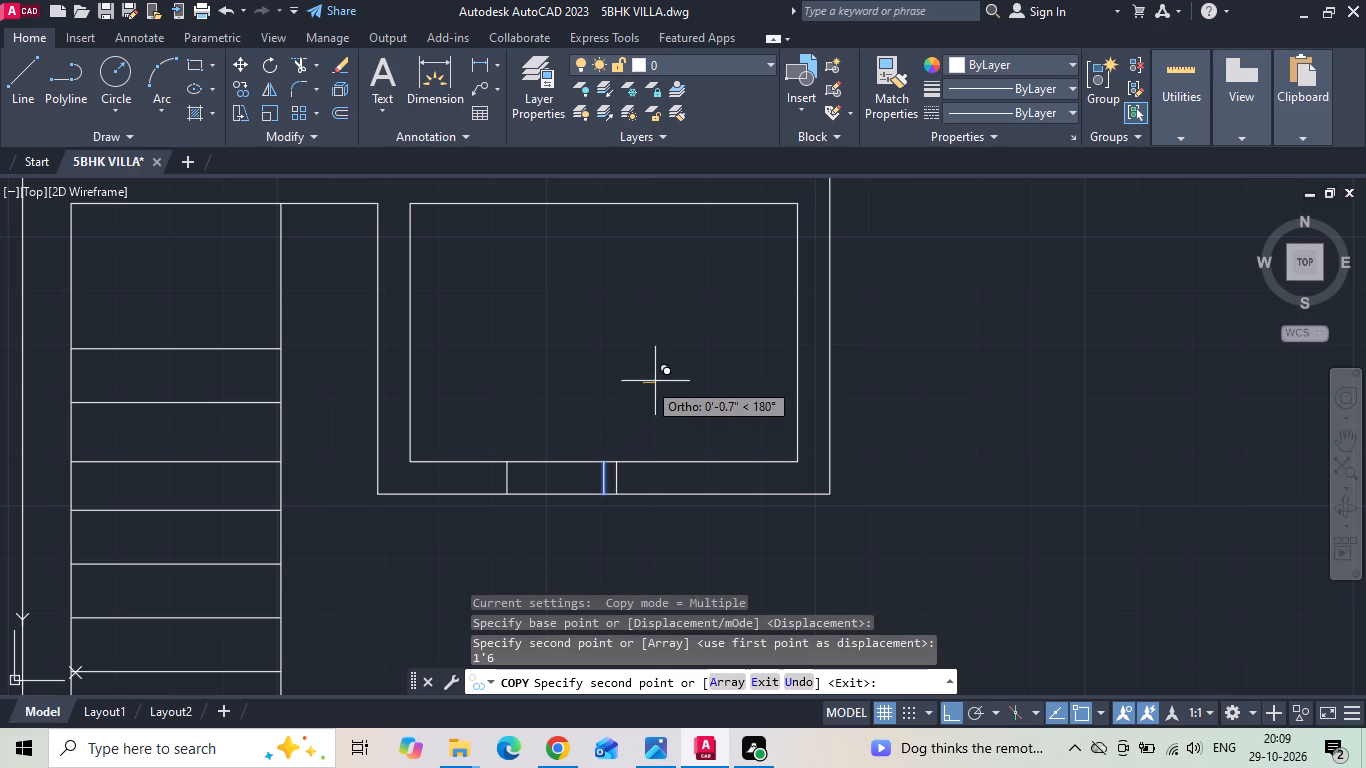
type("1'6")
key("Return")
key("Escape")
Trim the pooja room's south wall lines and the centre line between the two copied lines to form the door opening.
type("TR")
key("space")
scroll(662, 392, "down", 3)
scroll(614, 432, "up", 1)
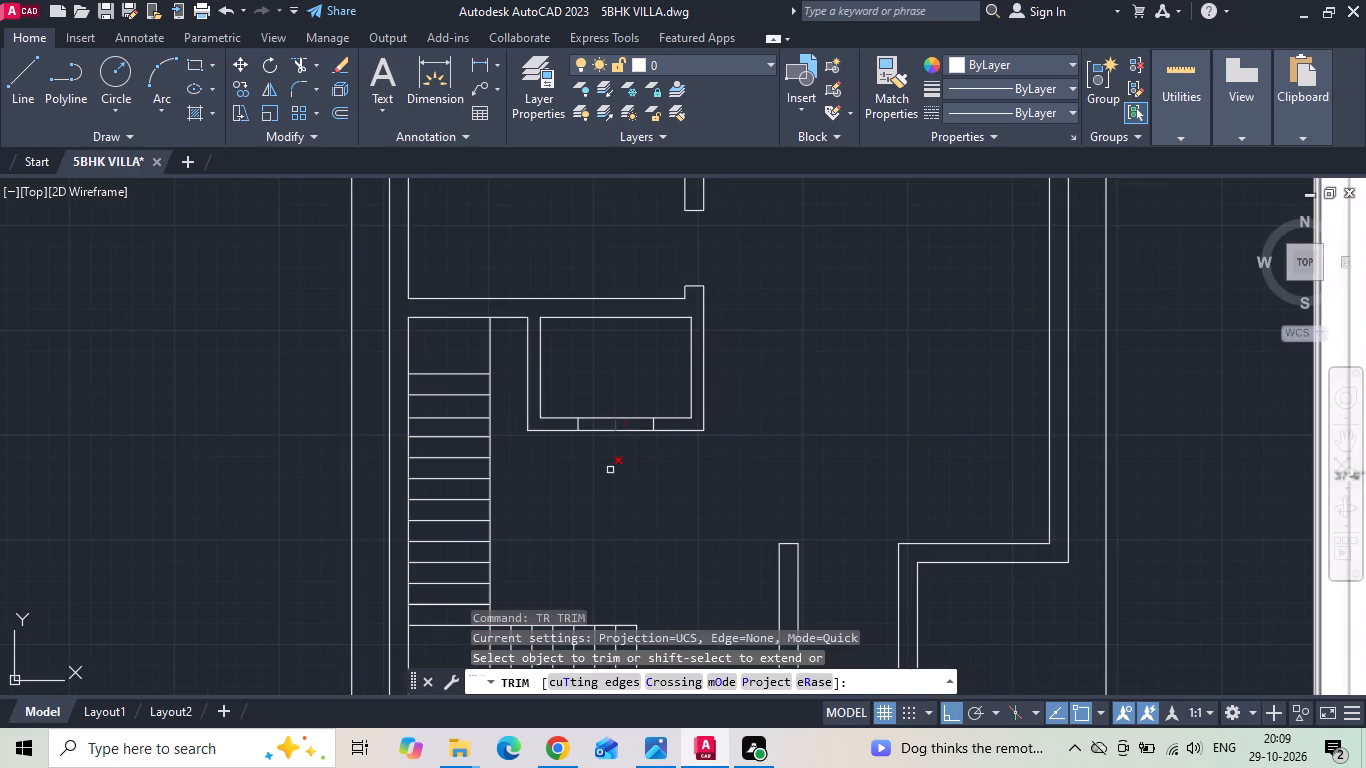
scroll(611, 456, "up", 2)
left_click_drag(589, 422, 655, 440)
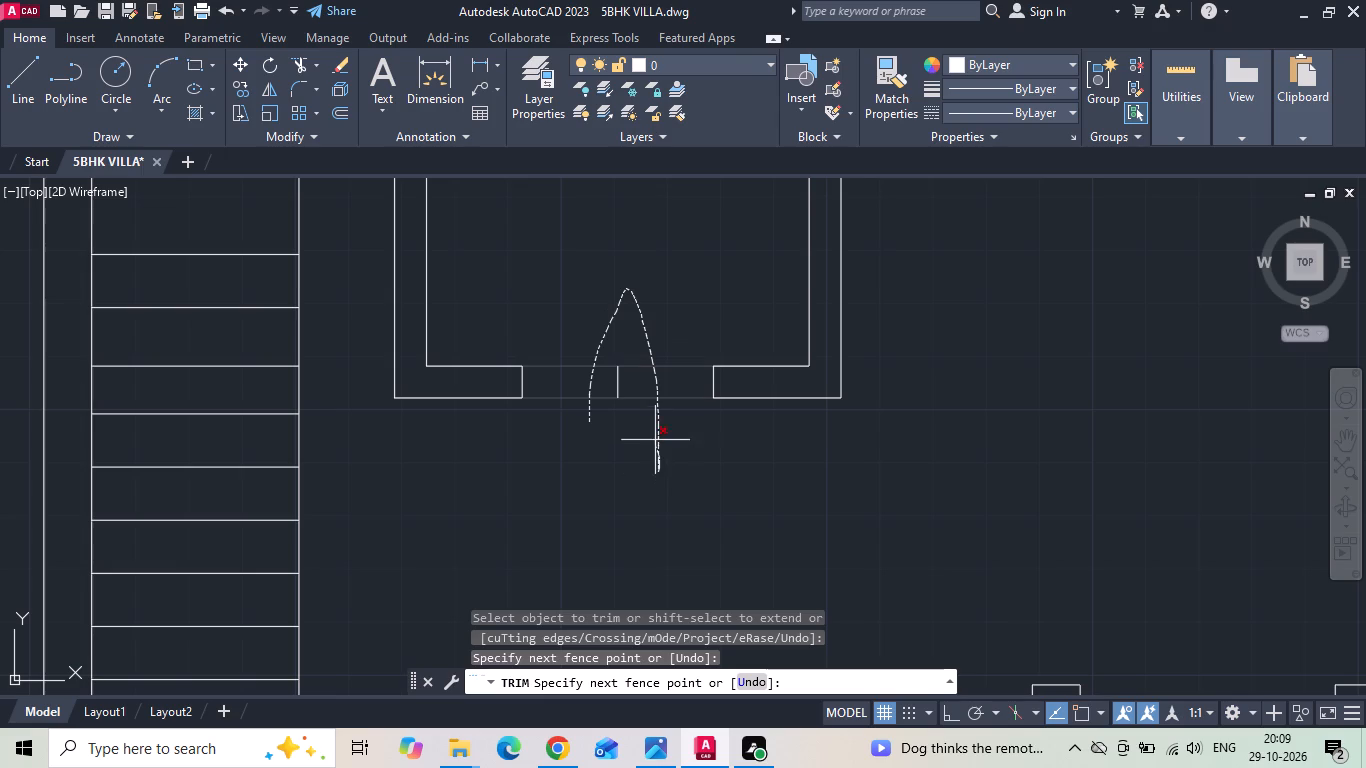
left_click_drag(655, 440, 662, 341)
scroll(629, 403, "down", 3)
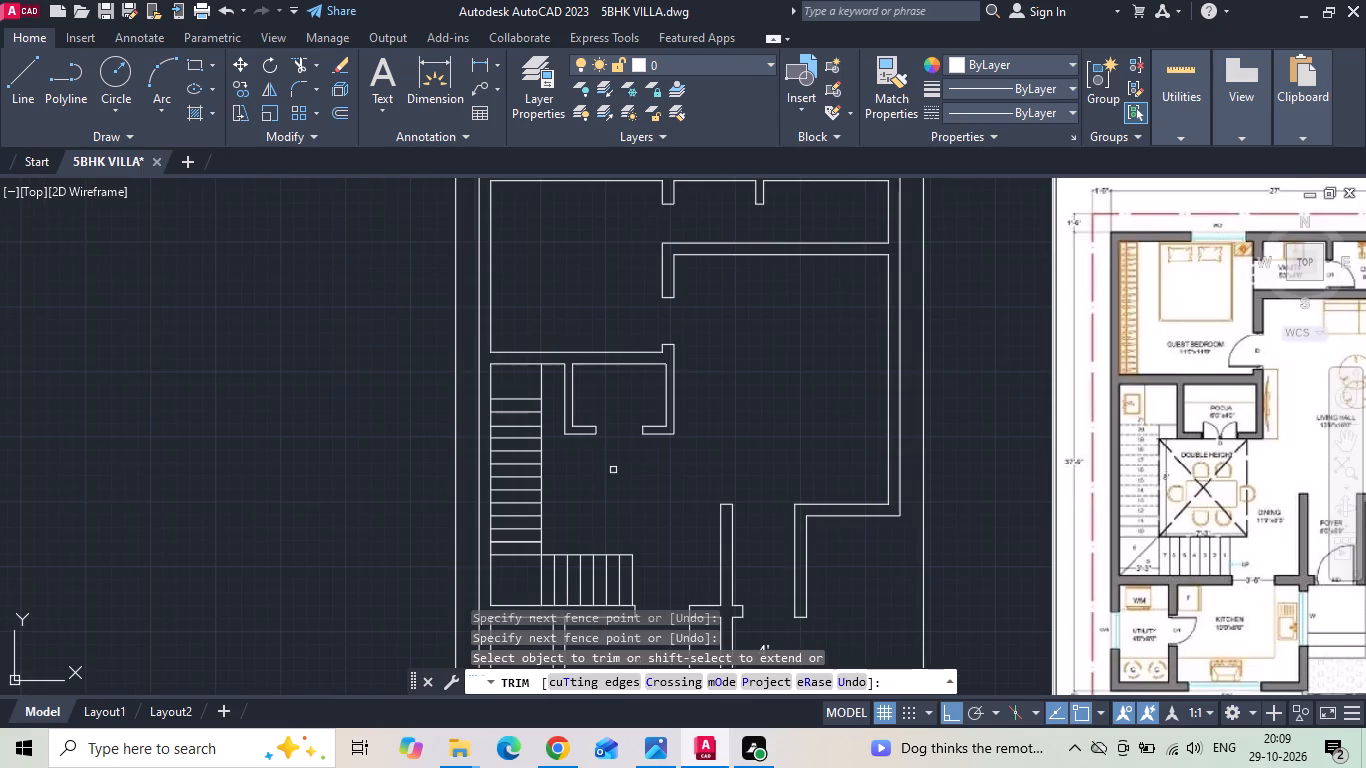
key("Escape")
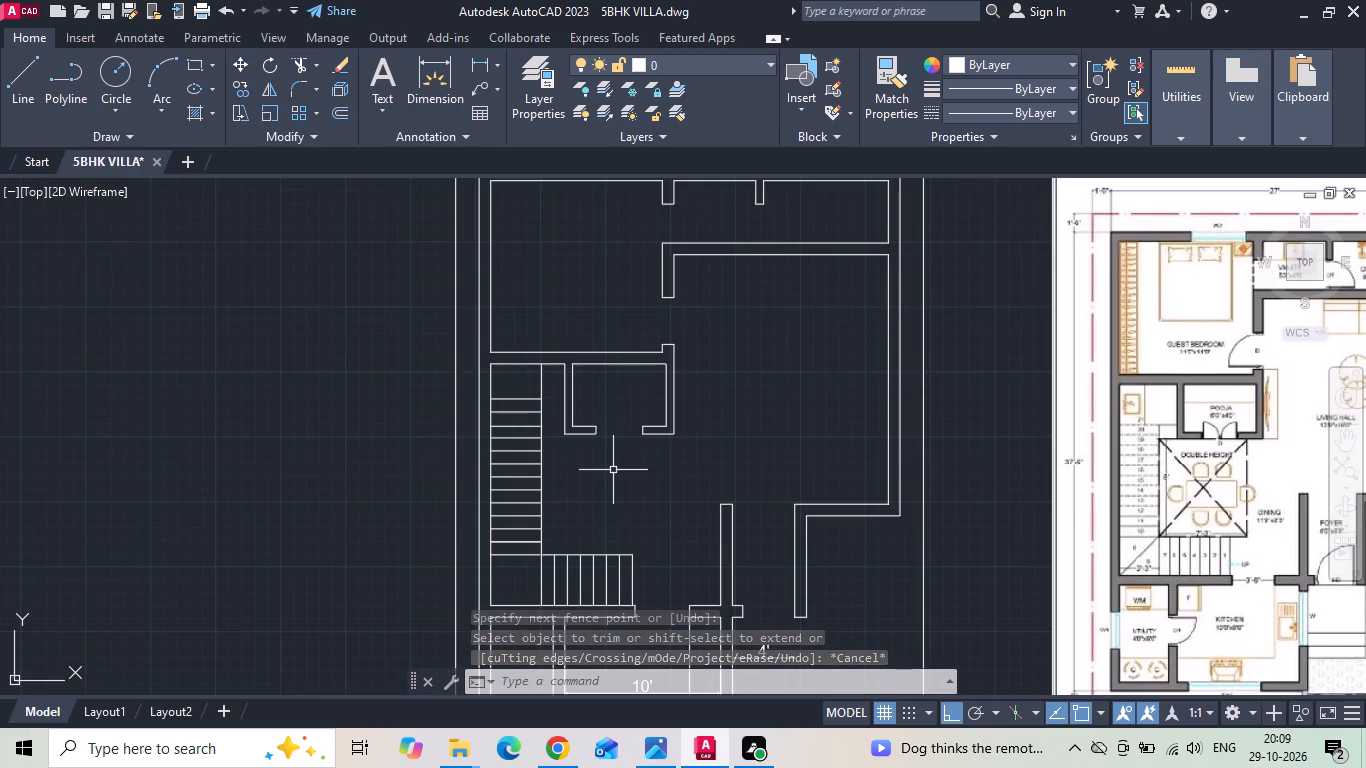
Extend the staircase's northernmost tread line to the pooja room's west wall and trim the stair edge line north of it.
type("EX")
key("space")
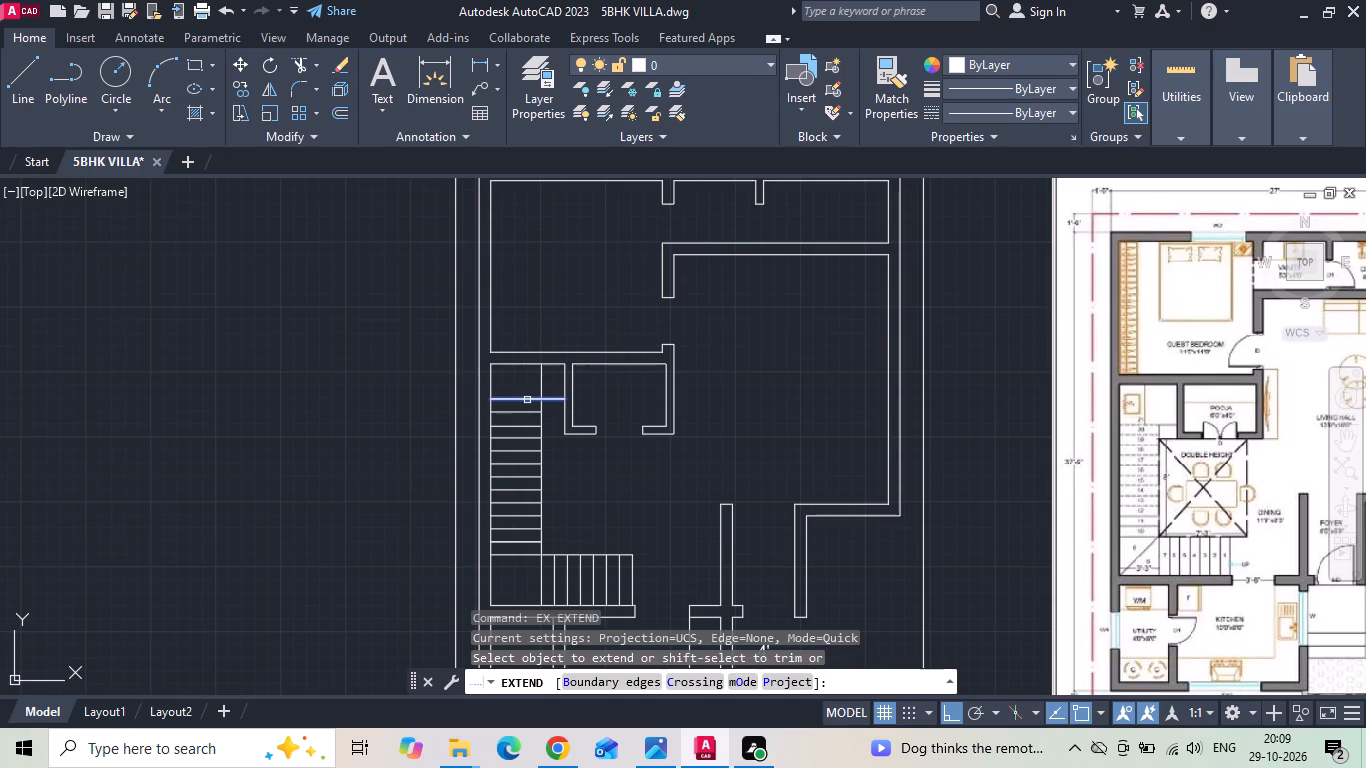
left_click(527, 400)
key("Escape")
key("t")
key("r")
key("space")
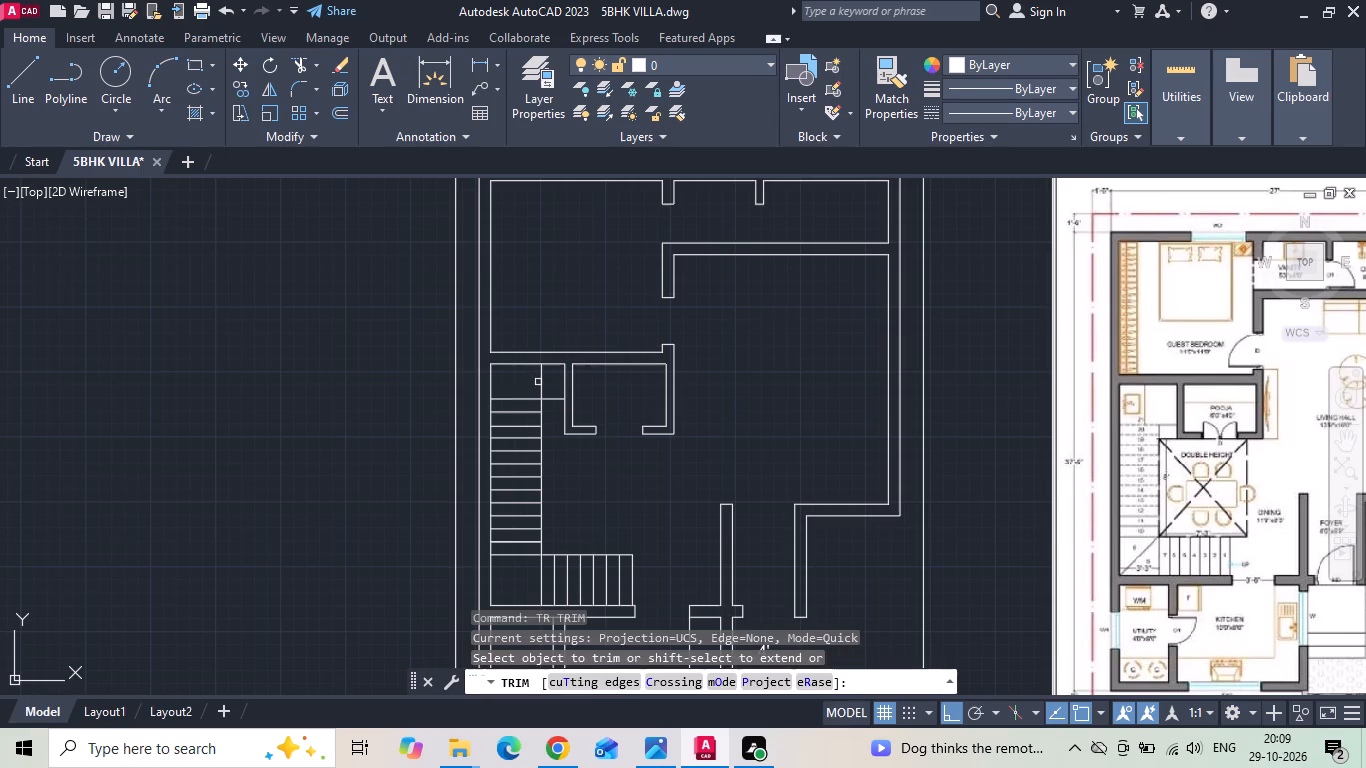
left_click(541, 380)
key("Escape")
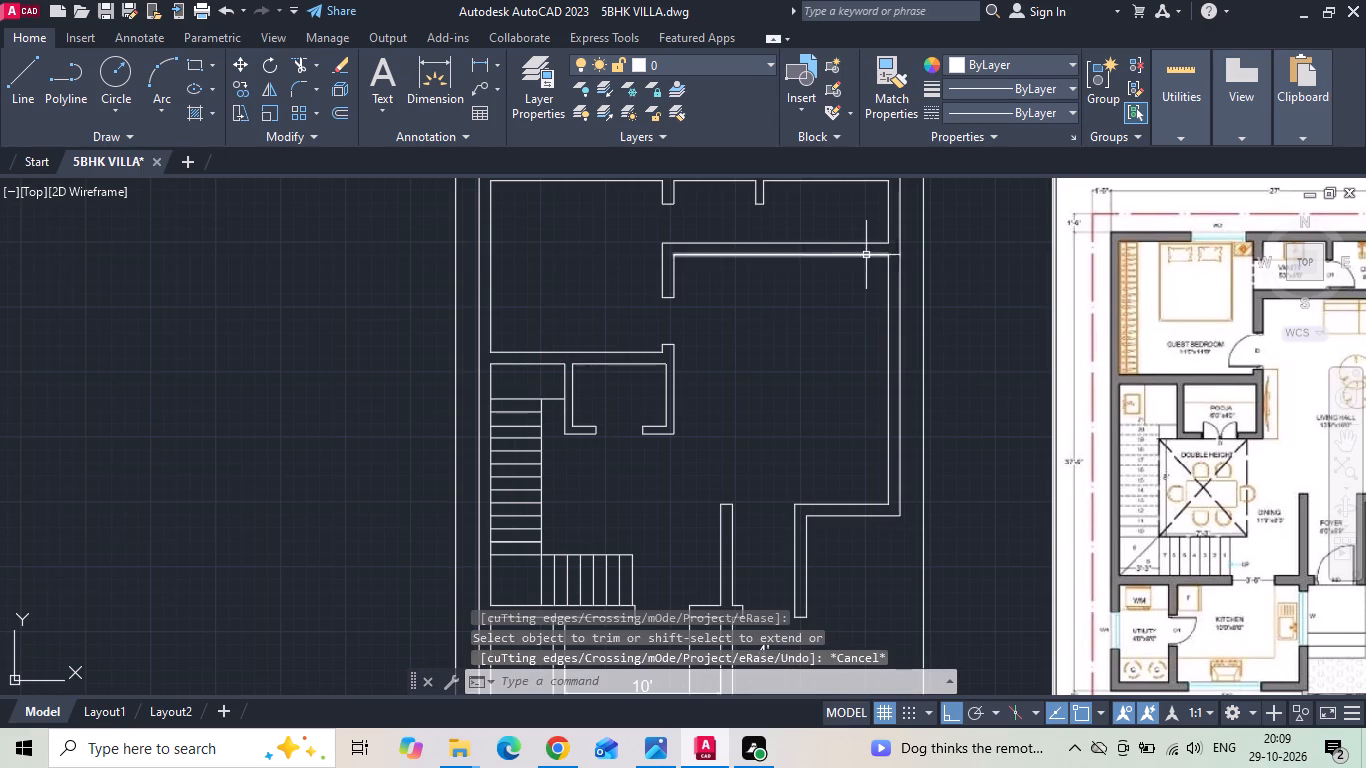
Measure the north–south distance from the stair's inner corner to the pooja room's southwest corner.
left_click(480, 59)
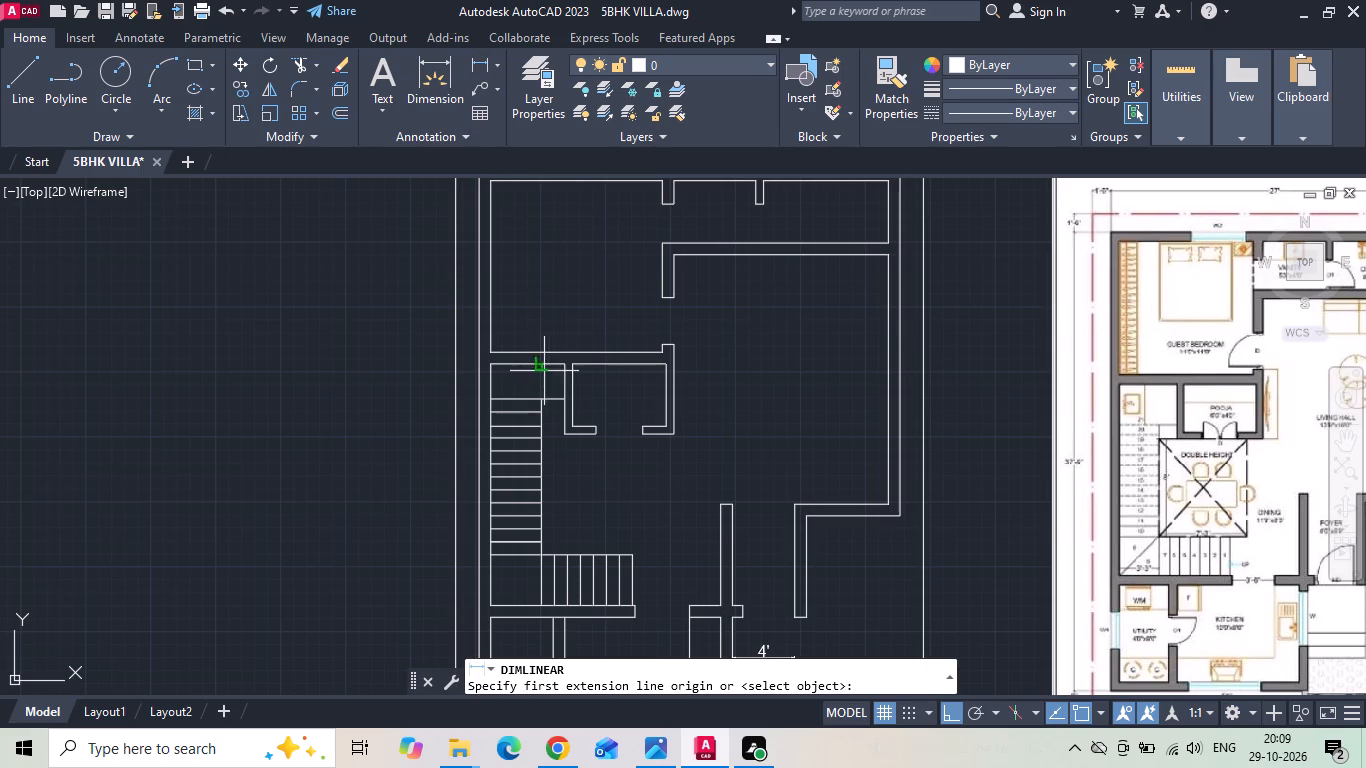
scroll(538, 578, "up", 1)
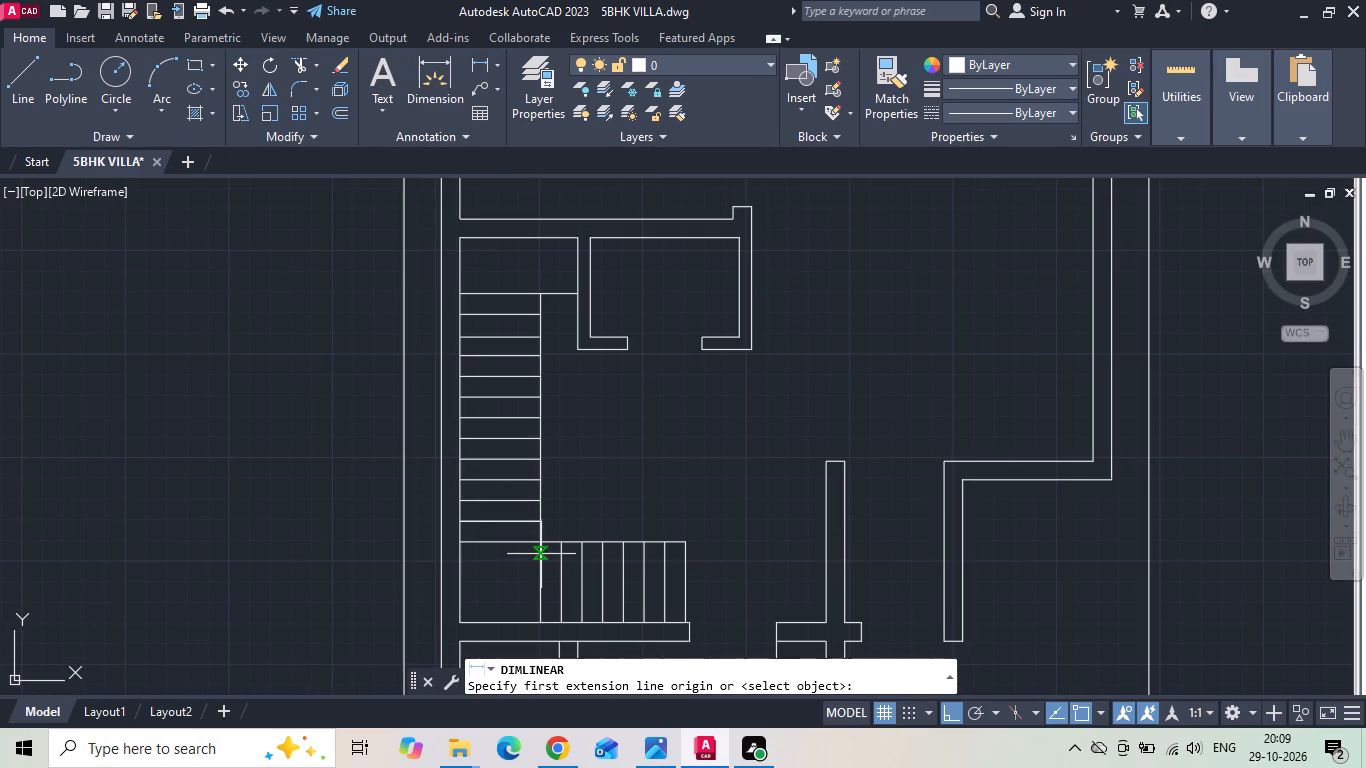
left_click(541, 545)
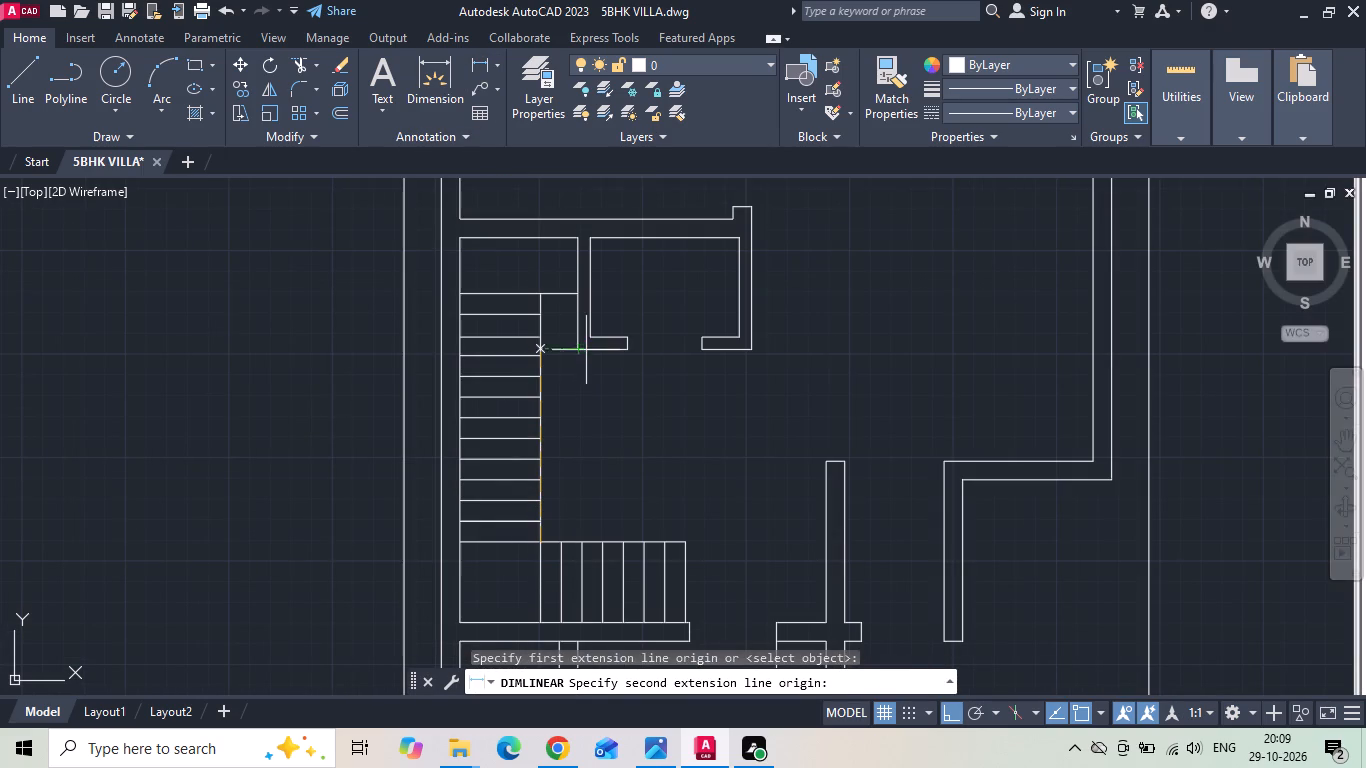
left_click(575, 348)
scroll(588, 418, "down", 1)
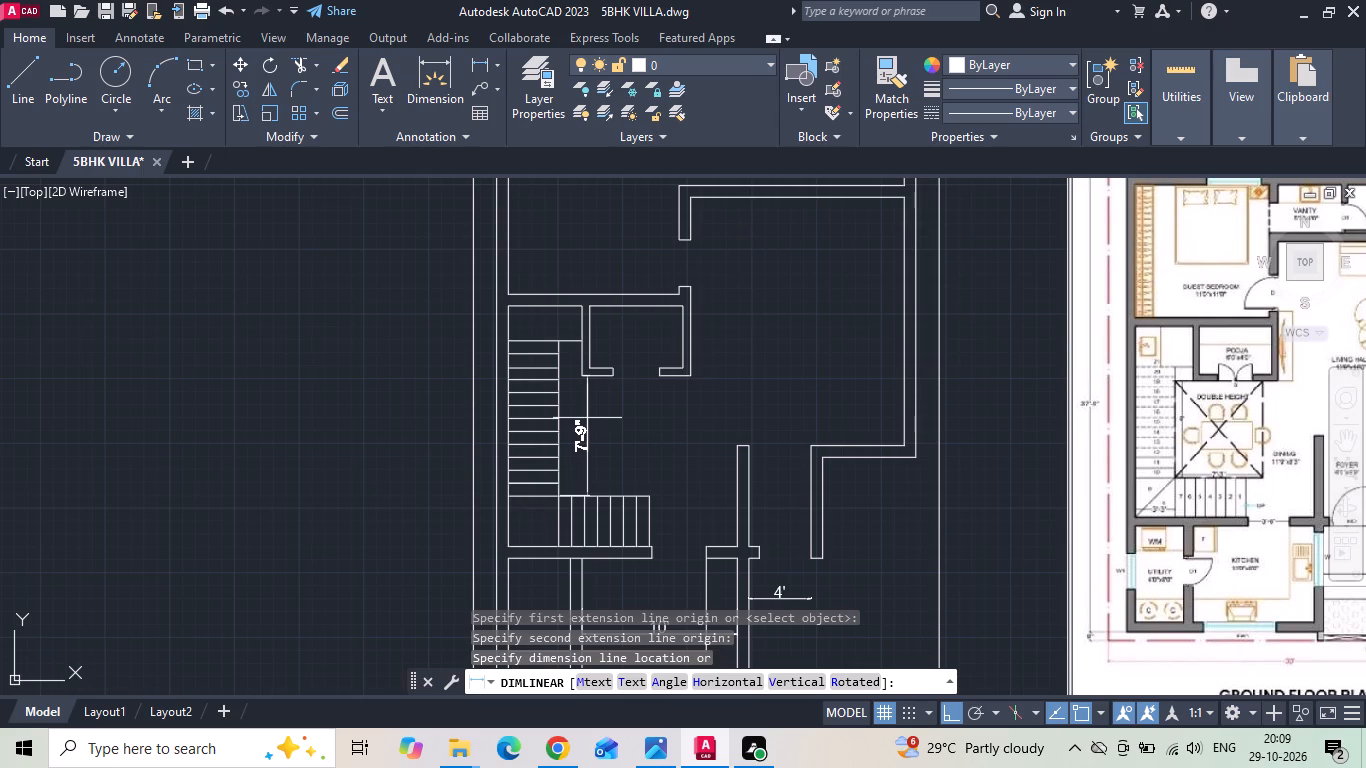
key("Escape")
Measure the lower stair flight's width and examine the staircase and double-height area in the reference ground floor plan.
left_click(479, 59)
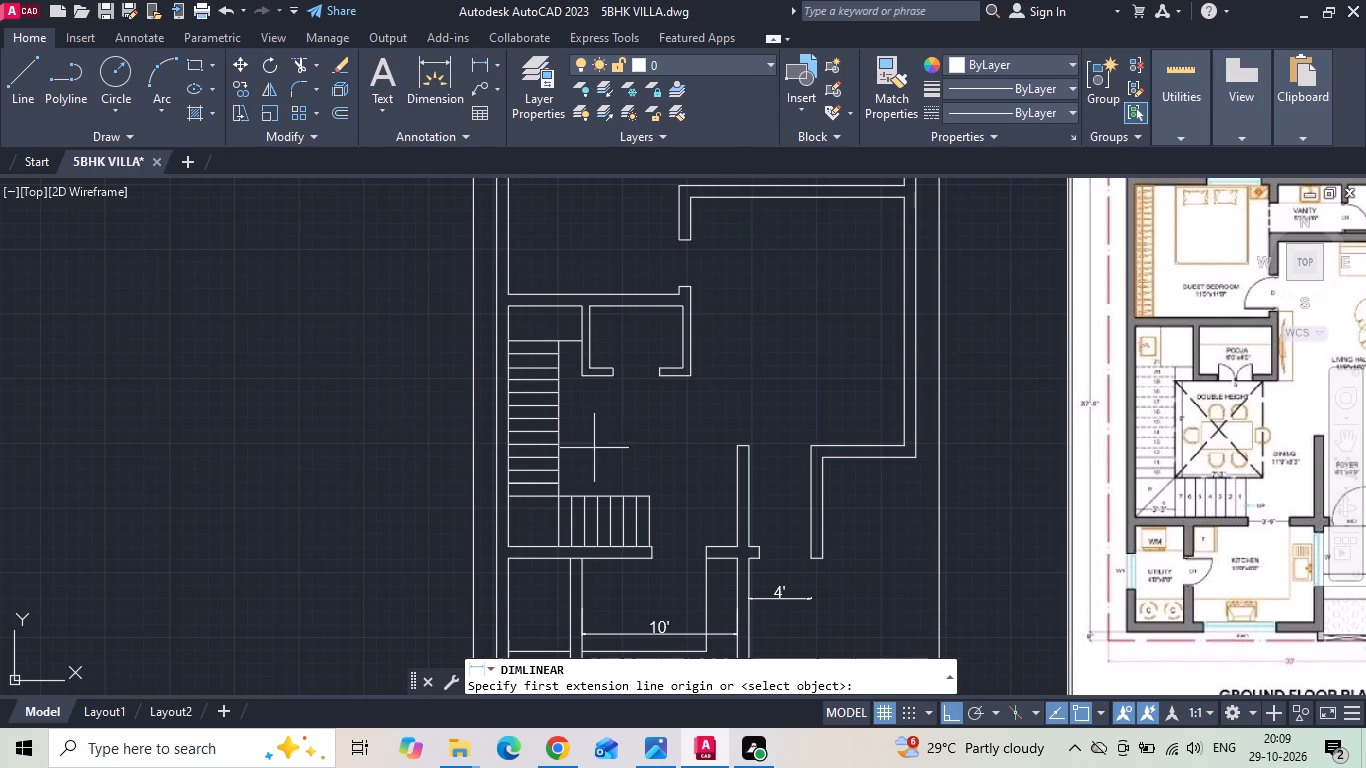
scroll(637, 583, "up", 1)
left_click(653, 526)
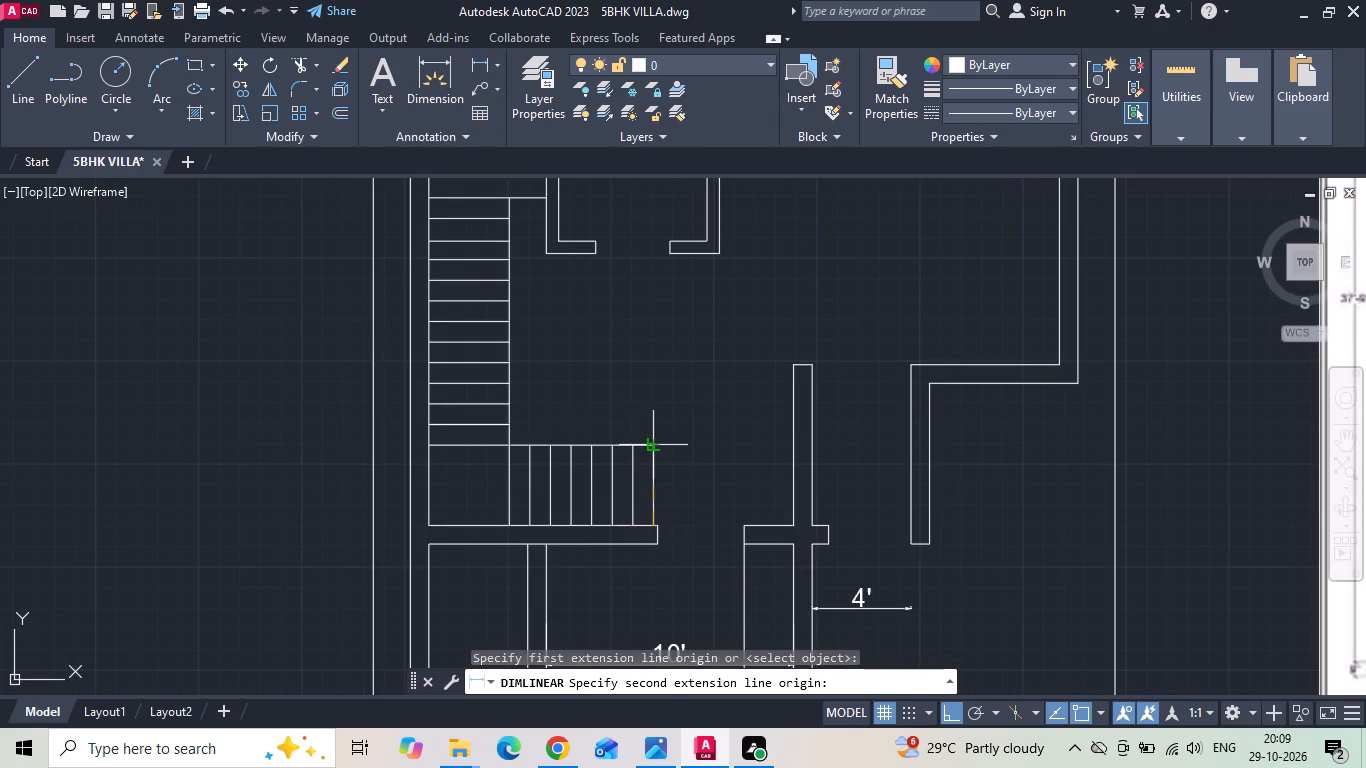
left_click(653, 451)
key("Escape")
scroll(625, 527, "down", 2)
scroll(948, 504, "up", 2)
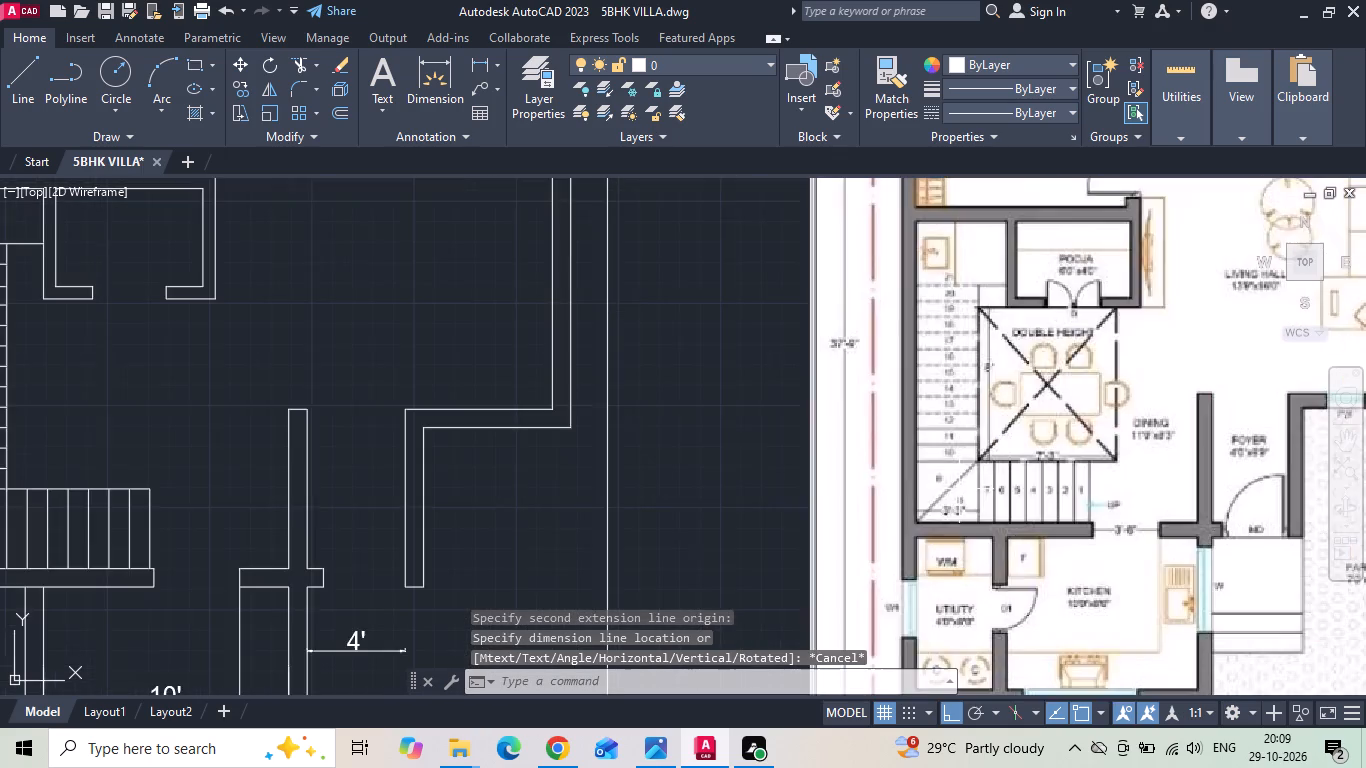
scroll(975, 486, "up", 1)
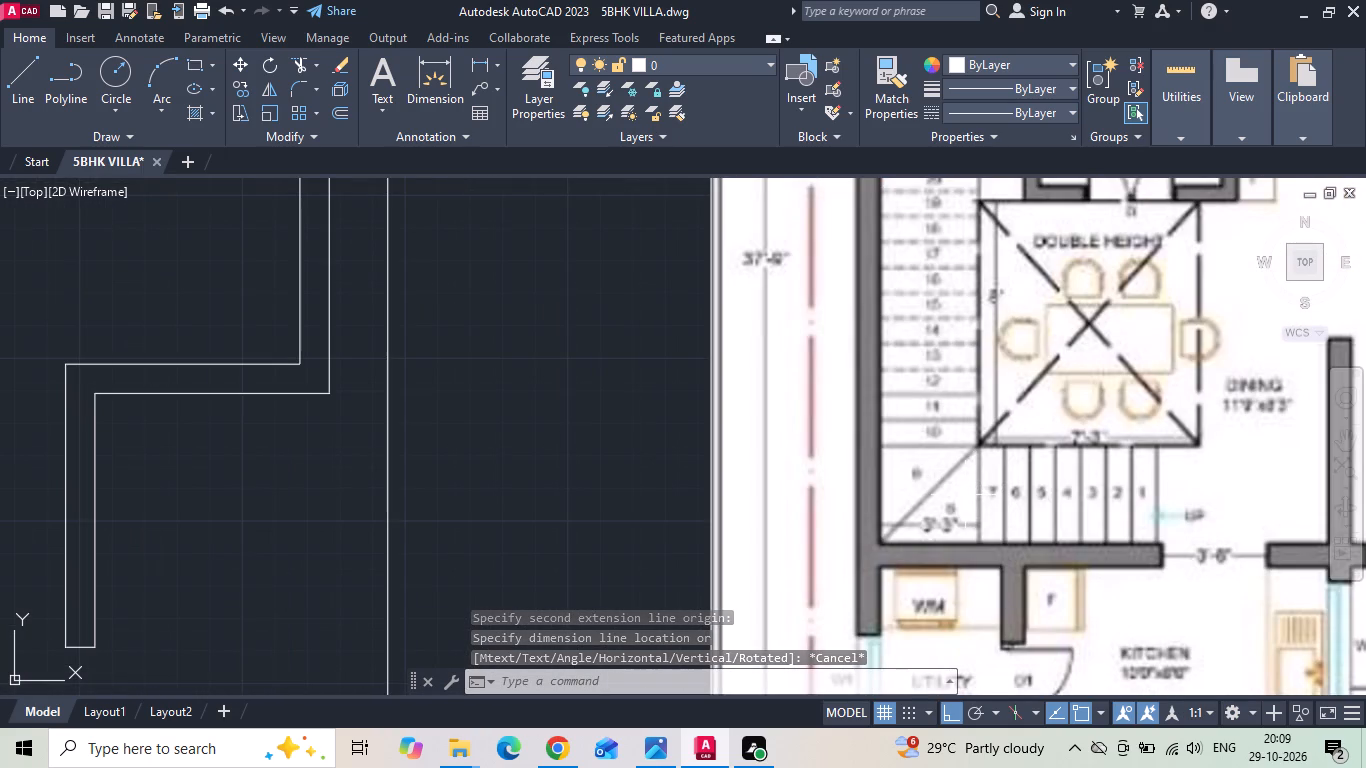
middle_click_drag(911, 433, 887, 483)
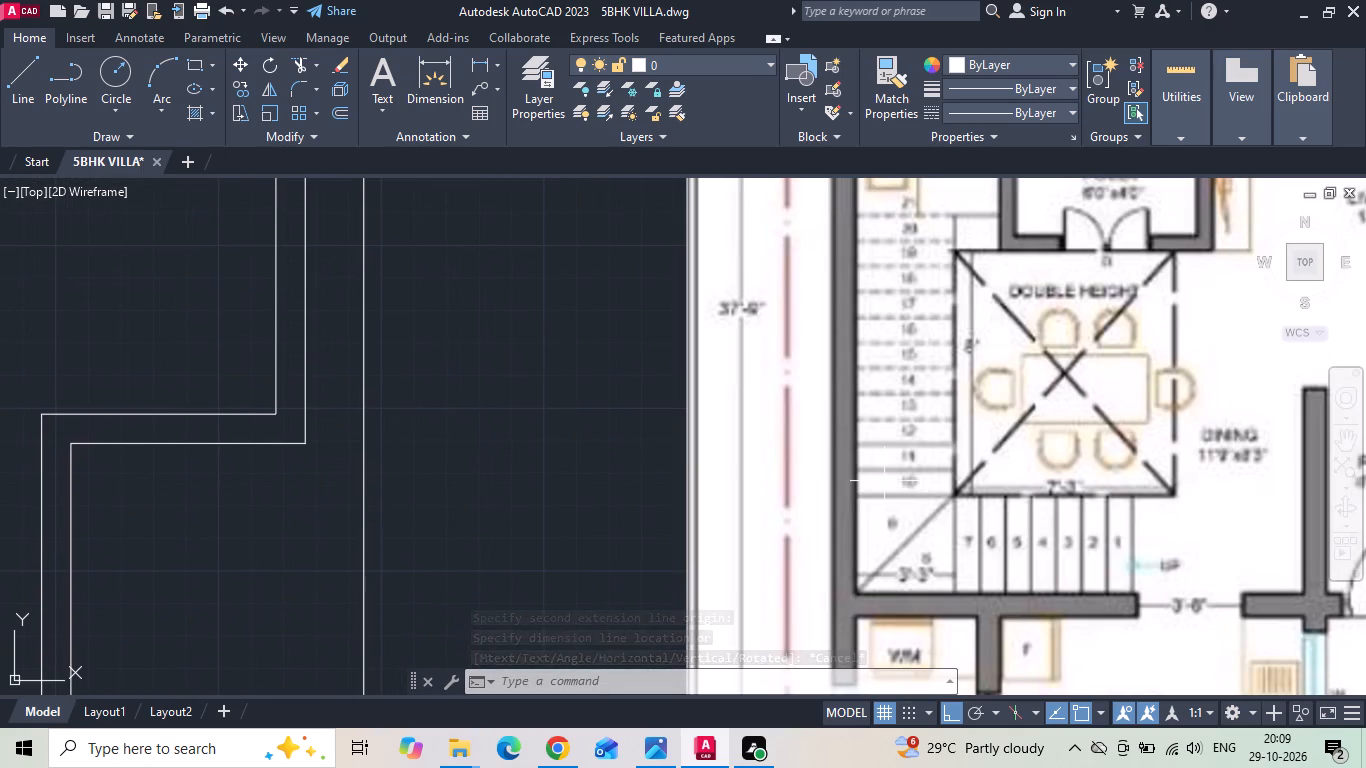
scroll(884, 480, "down", 1)
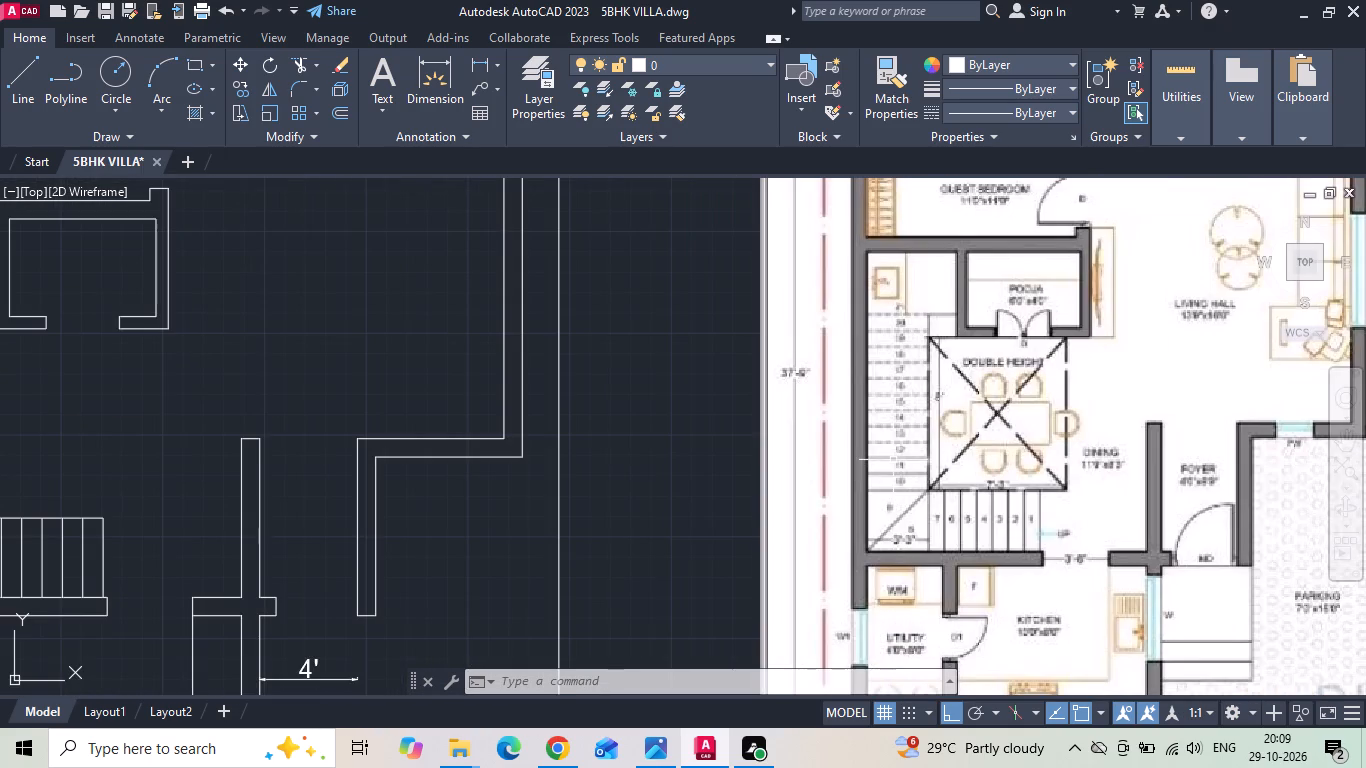
key("Escape")
Save the drawing.
key("ctrl+s")
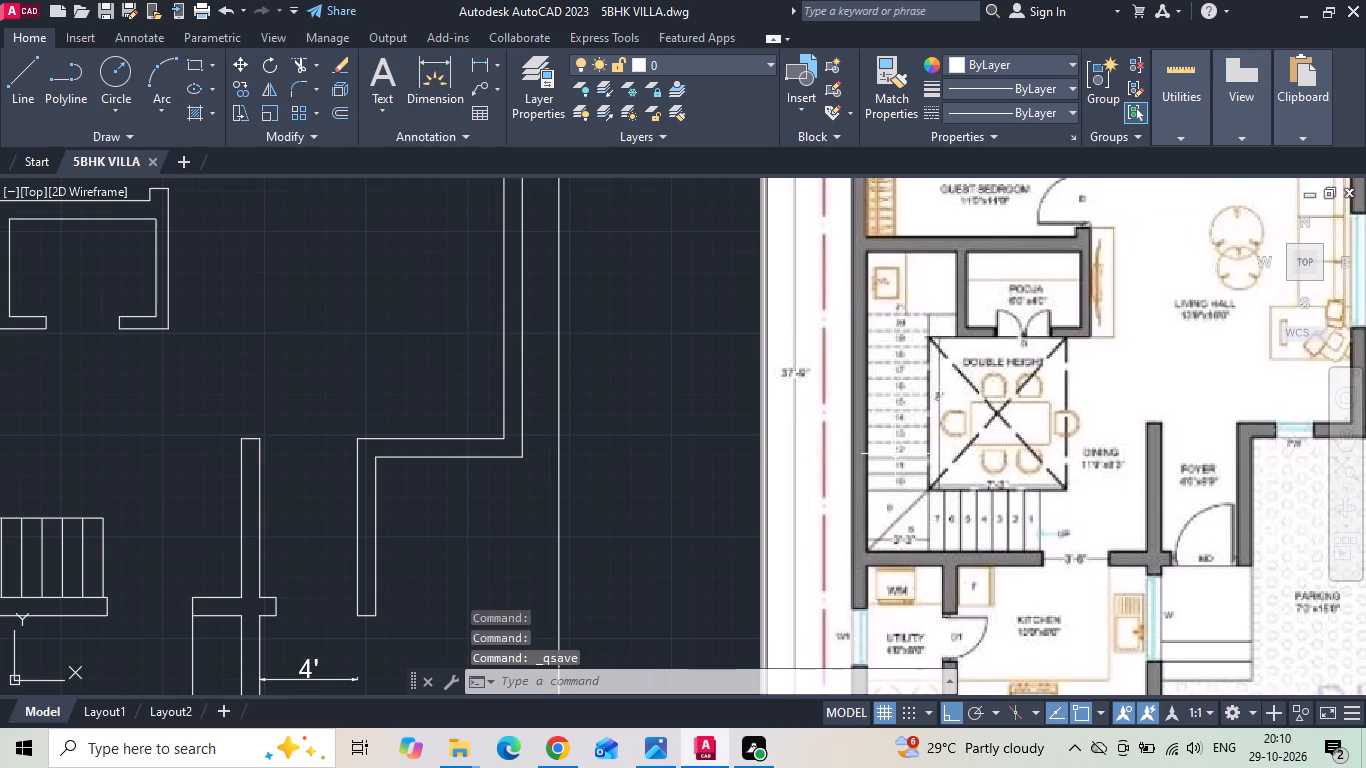
Measure the pooja room's interior north–south depth on the reference plan.
scroll(894, 465, "down", 1)
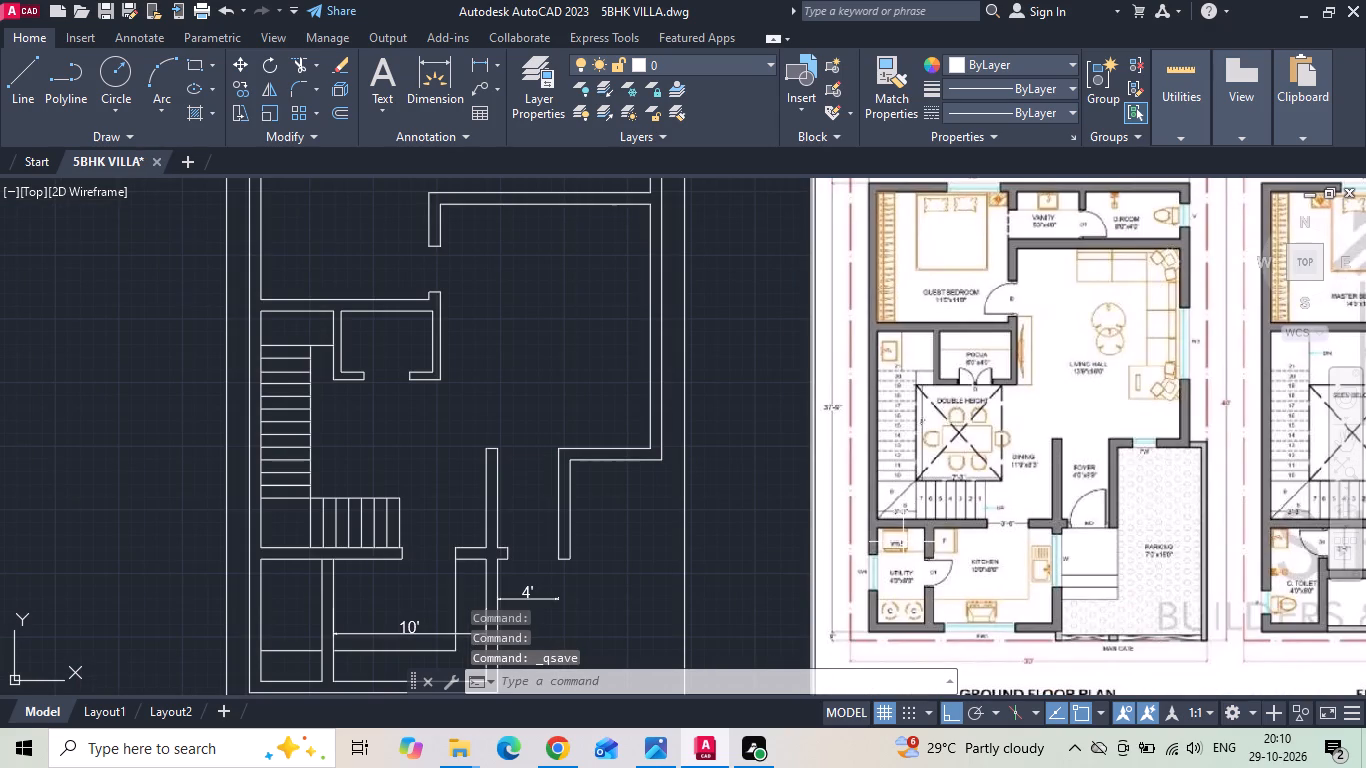
left_click(481, 66)
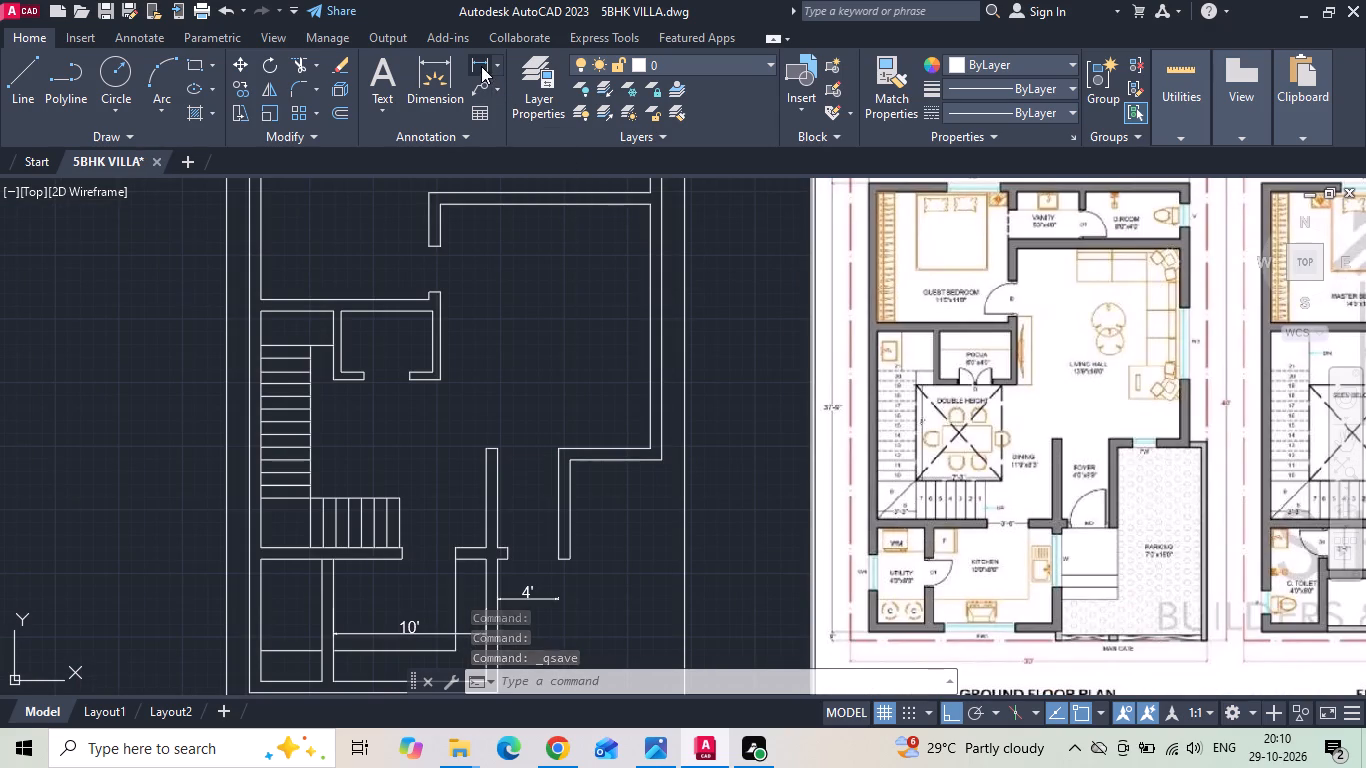
scroll(982, 348, "up", 2)
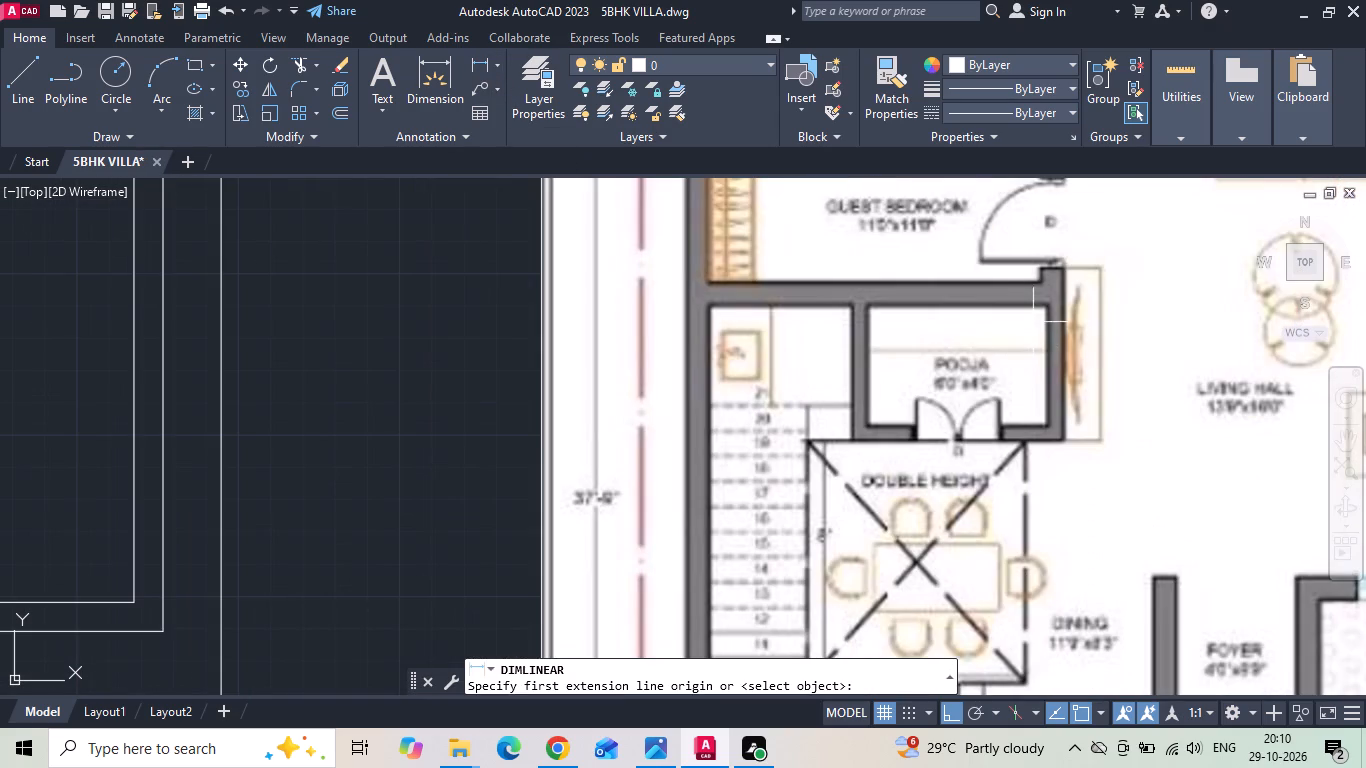
left_click(1040, 304)
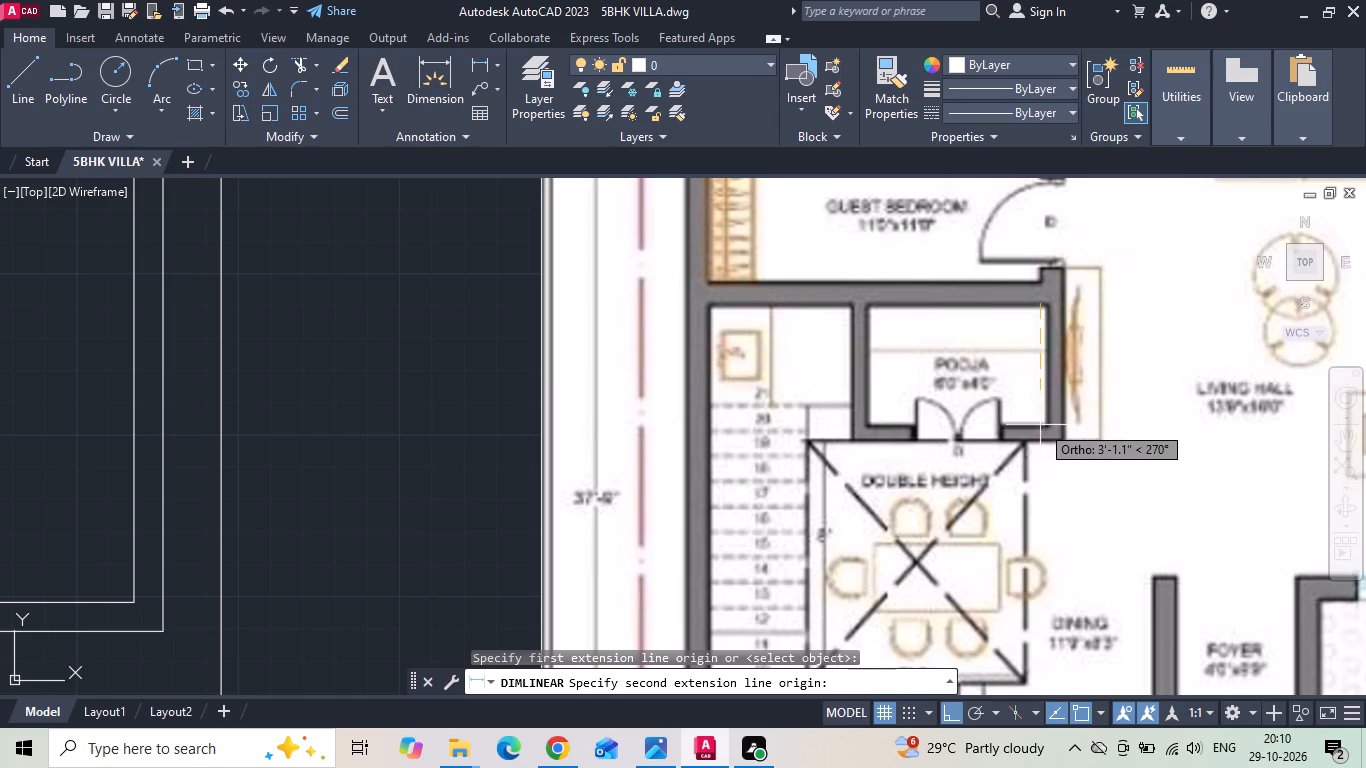
key("Escape")
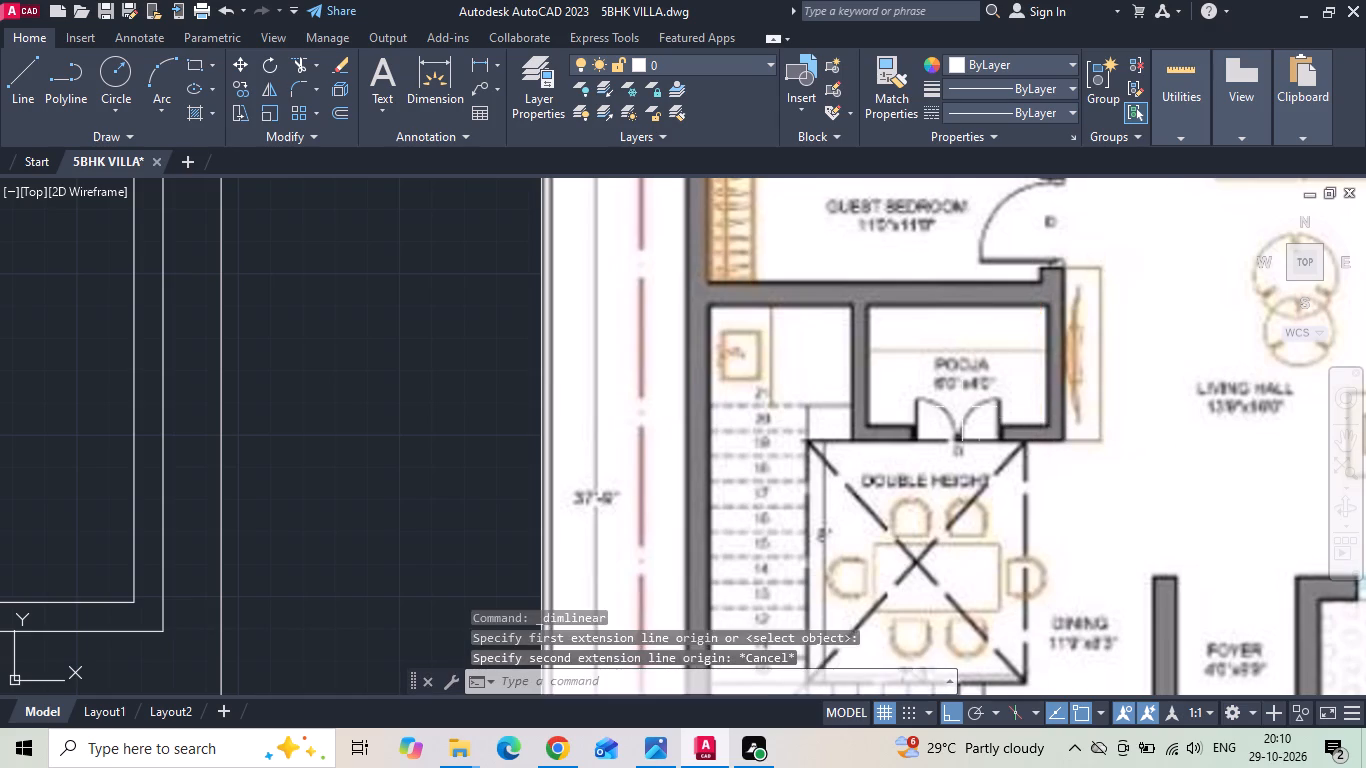
Erase the 4' dimension below the foyer in the ground floor plan.
scroll(939, 410, "down", 2)
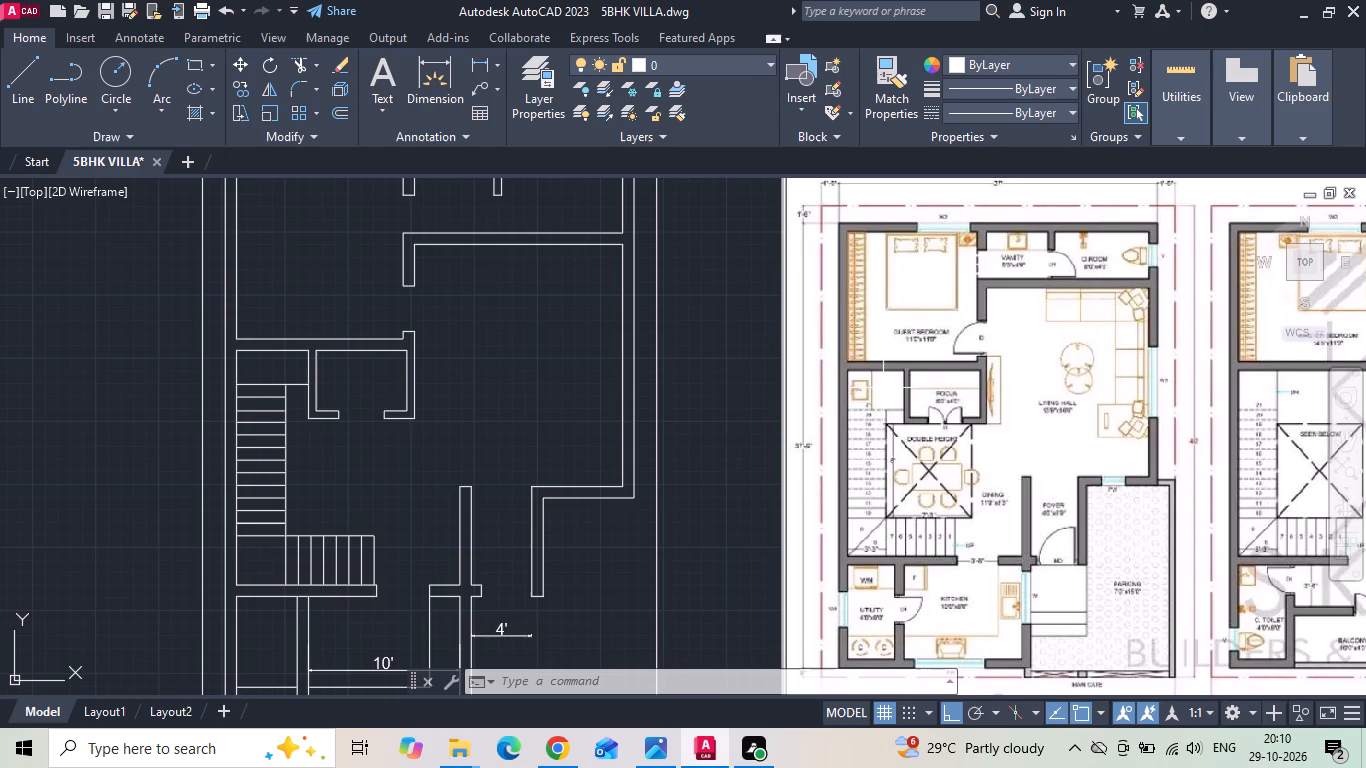
scroll(798, 415, "down", 1)
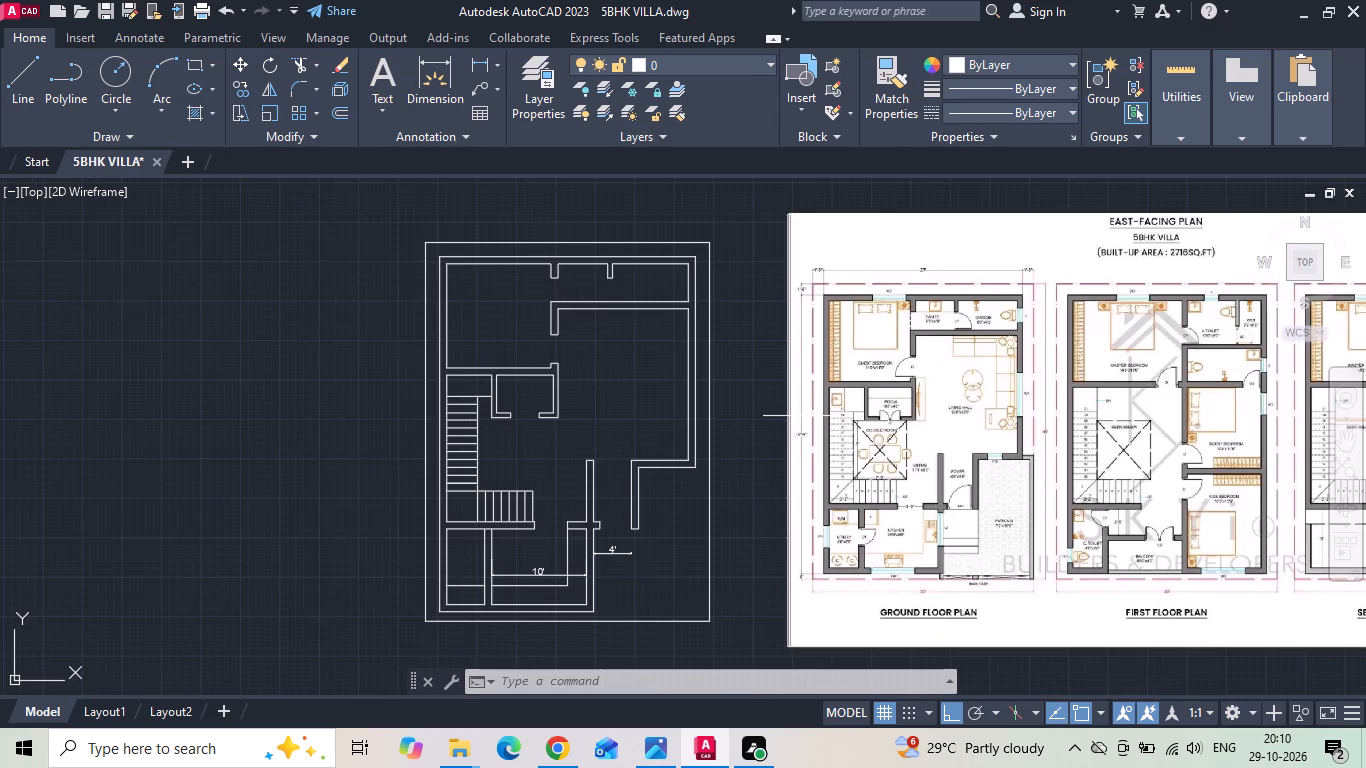
left_click(615, 558)
left_click(611, 543)
key("Delete")
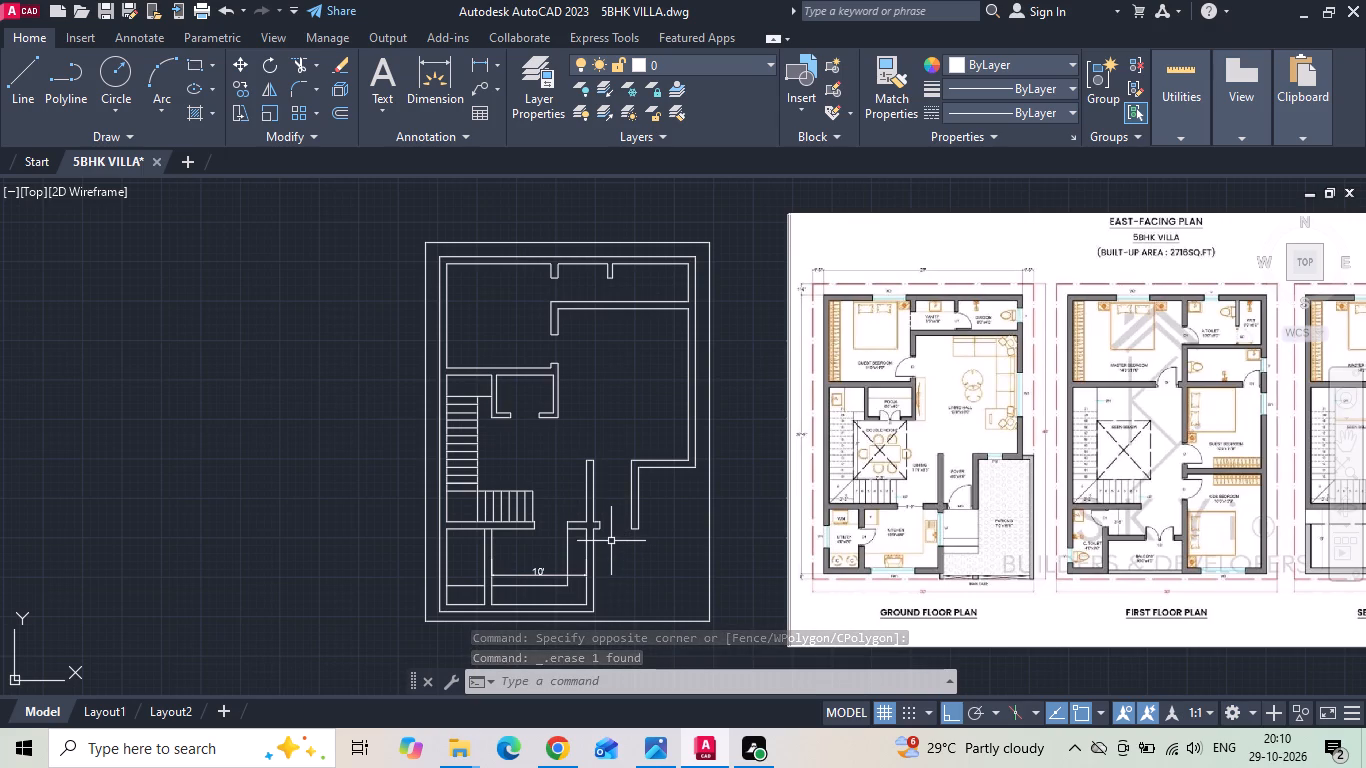
Draw a horizontal line from the living hall's outer southeast wall corner east to the plot boundary.
scroll(1055, 477, "up", 3)
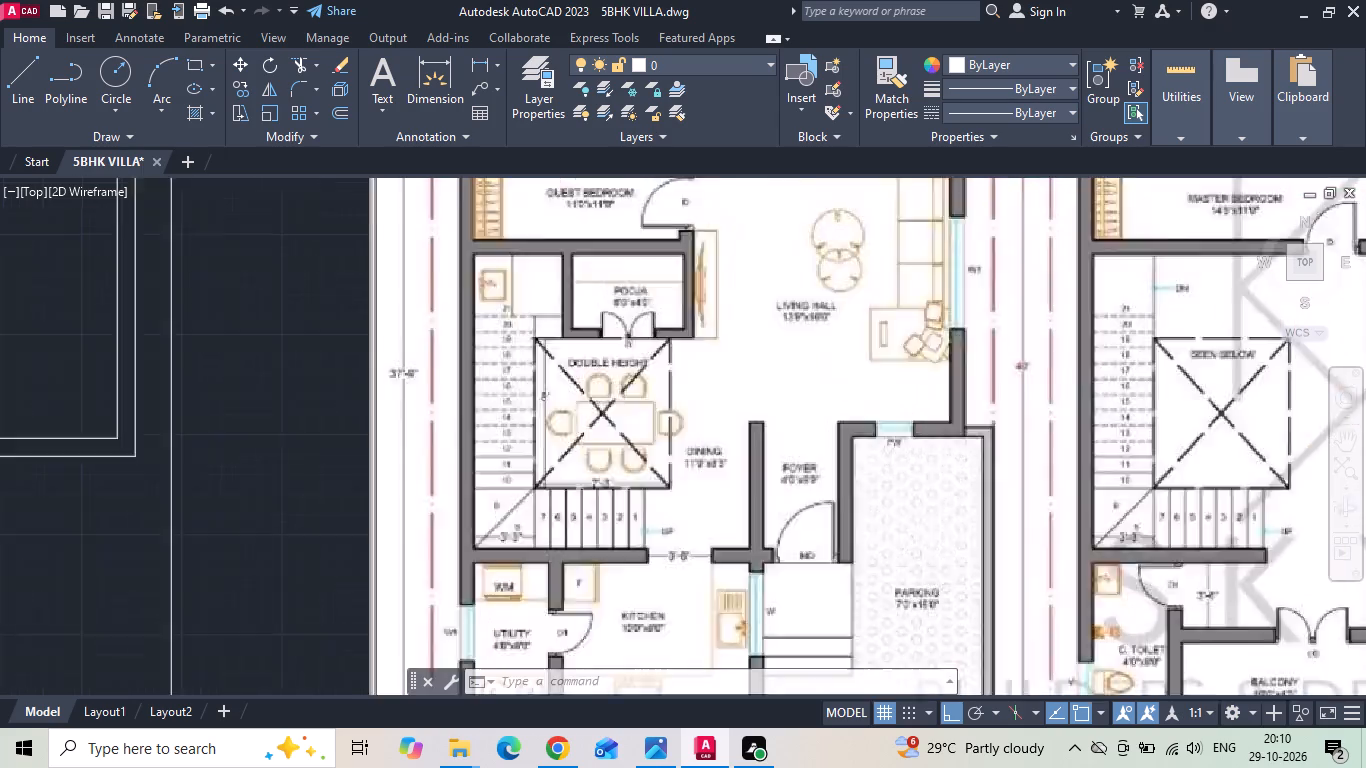
scroll(1056, 473, "down", 2)
scroll(479, 455, "up", 2)
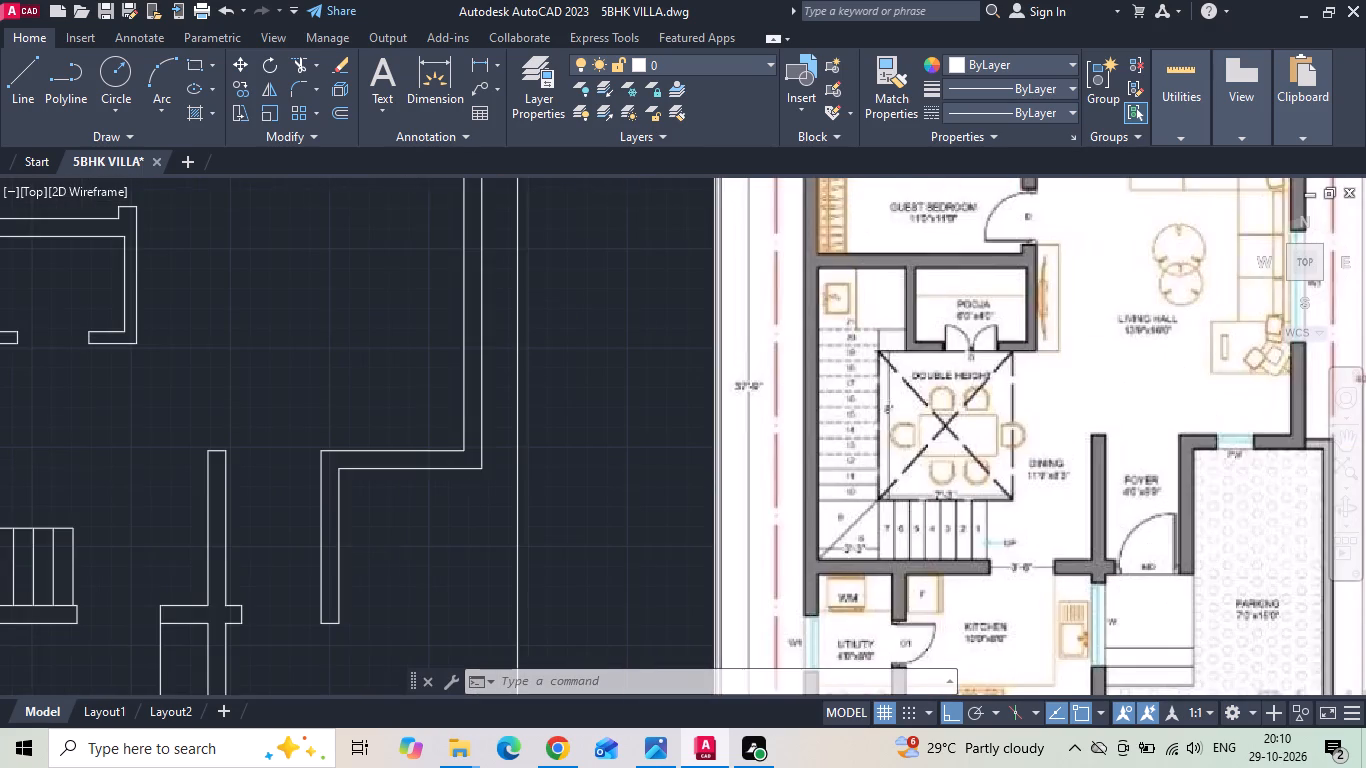
middle_click_drag(412, 485, 520, 521)
scroll(523, 517, "down", 2)
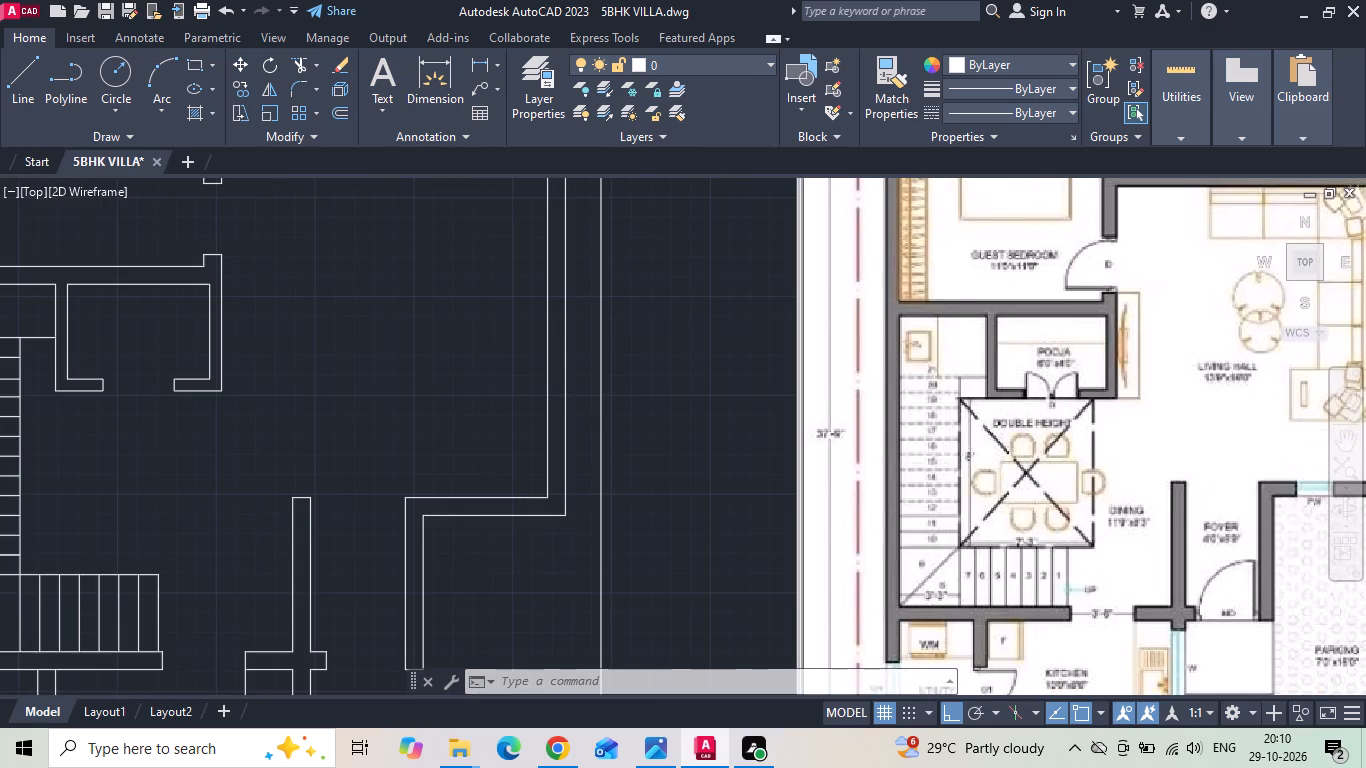
type("L")
key("space")
scroll(533, 507, "up", 2)
left_click(565, 531)
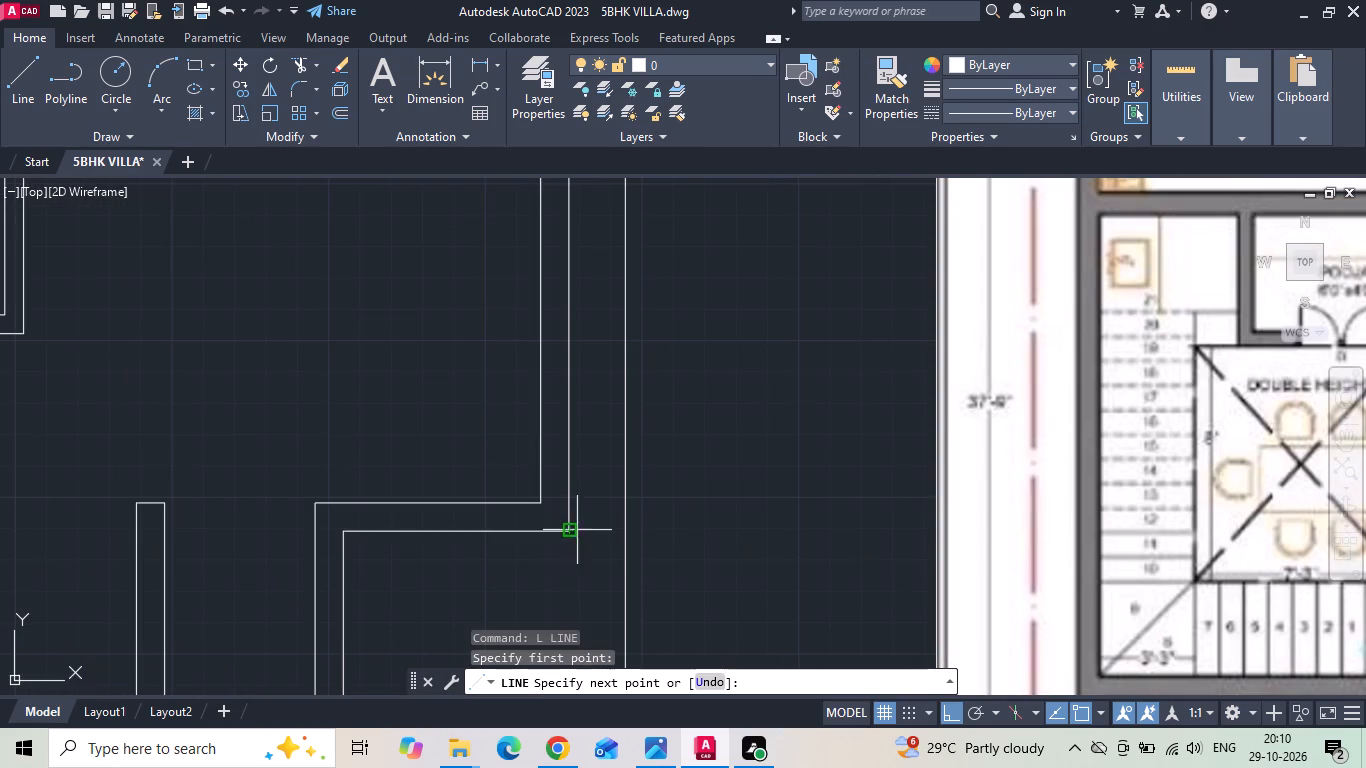
left_click(627, 530)
key("Escape")
Offset the short connecting line 6 inches to the north and the plot boundary 6 inches inward.
type("O")
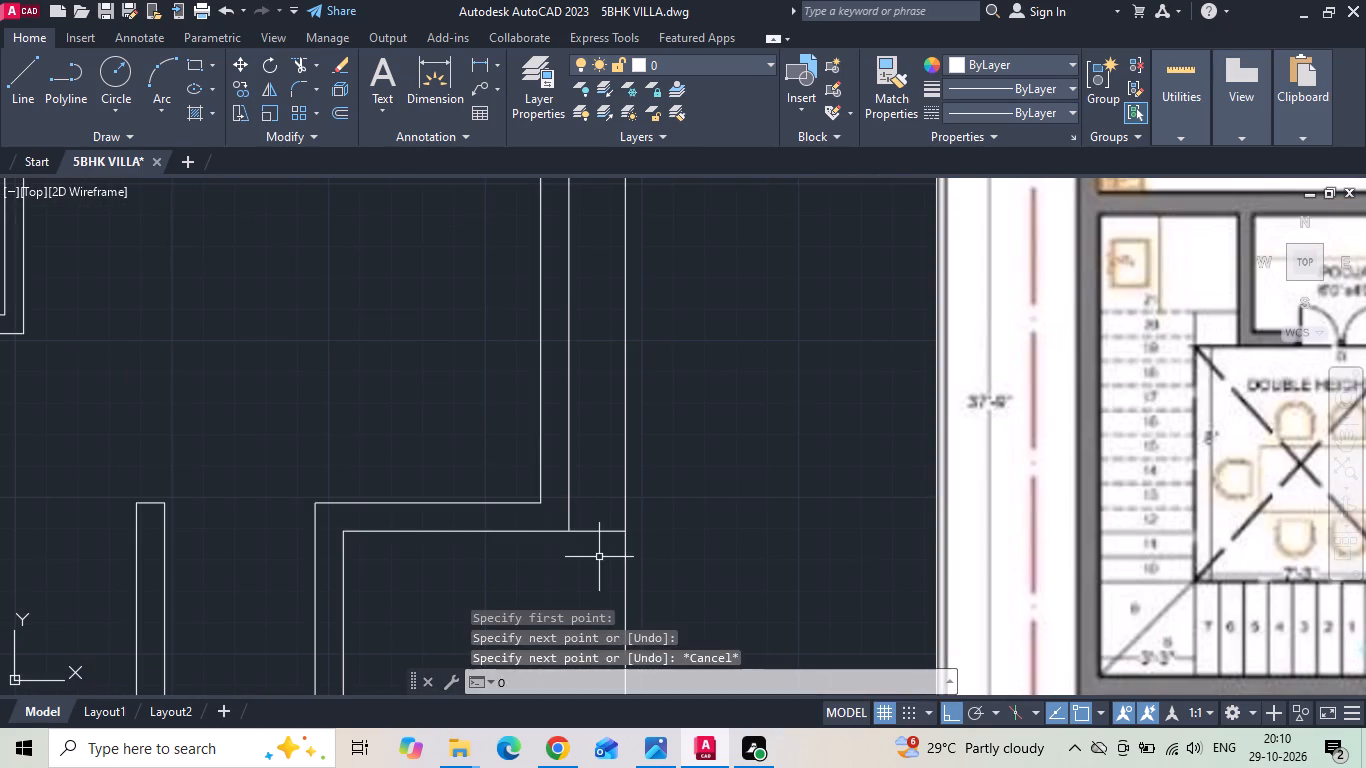
key("space")
key("6")
key("space")
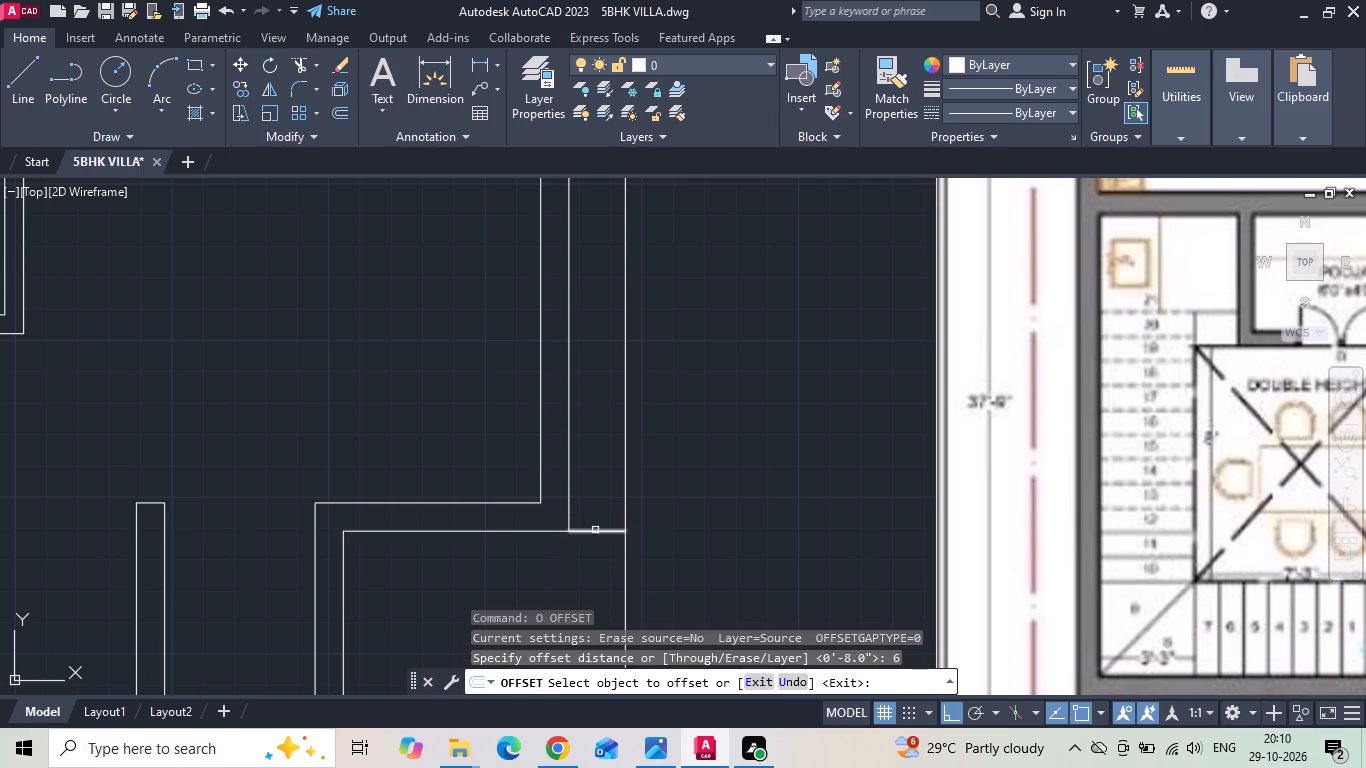
left_click(595, 530)
left_click(604, 482)
left_click(624, 565)
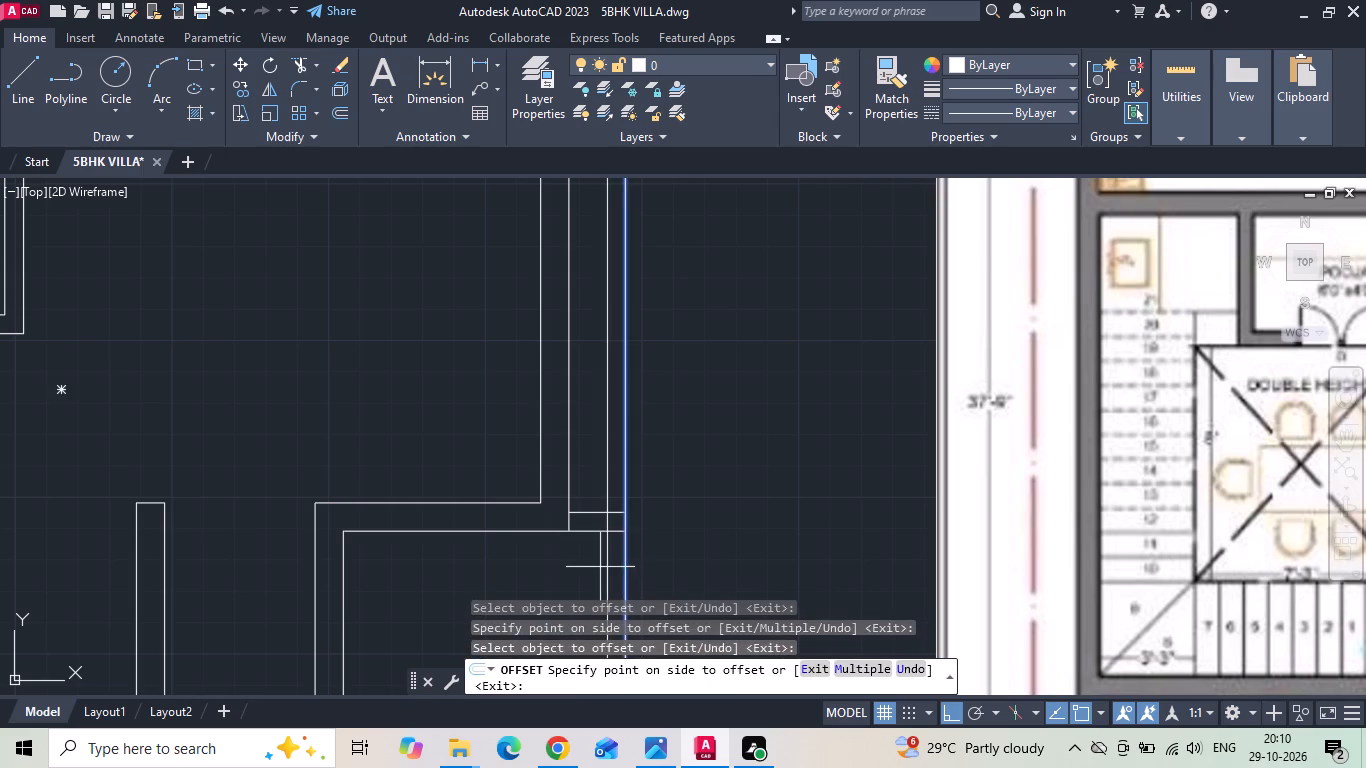
left_click_drag(596, 567, 600, 558)
scroll(707, 378, "down", 2)
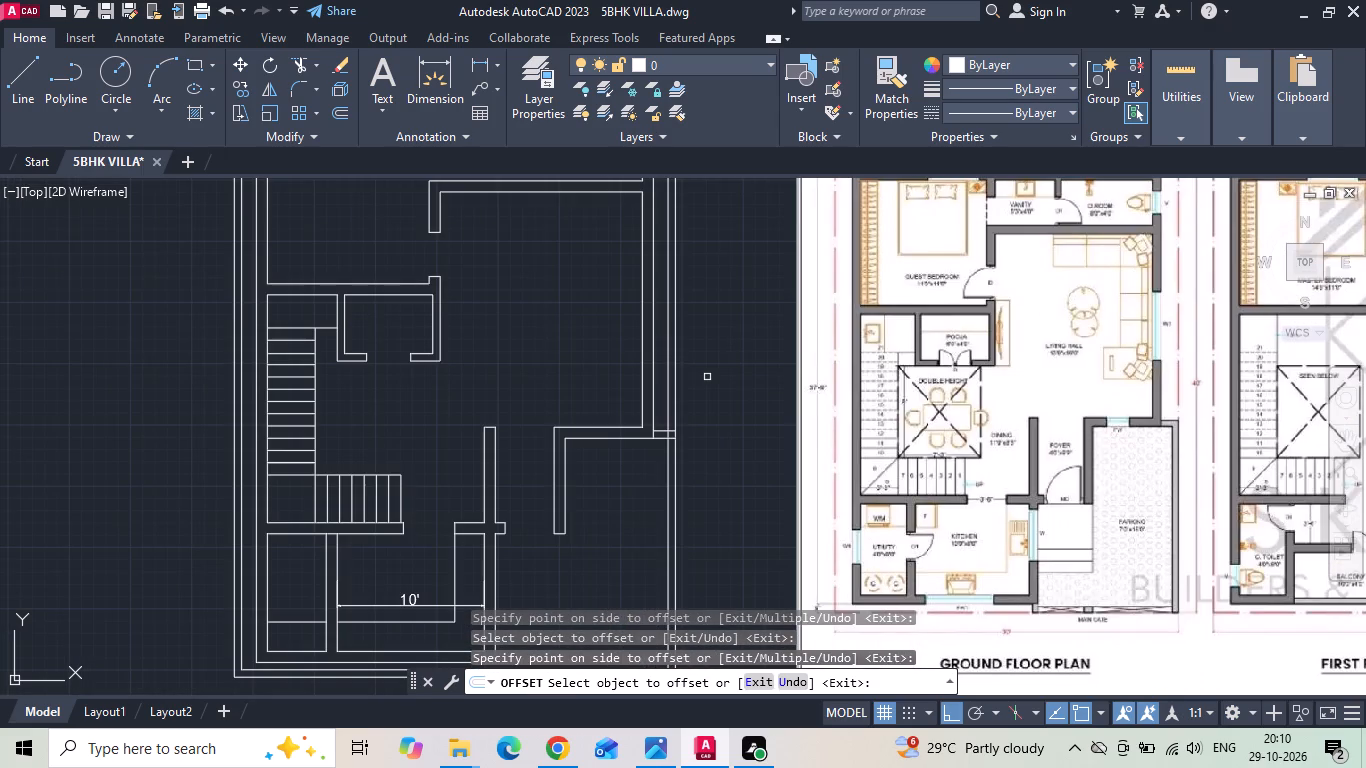
key("Escape")
Trim the inner boundary offset north of the connecting line at the living hall's southeast corner.
type("TR")
key("space")
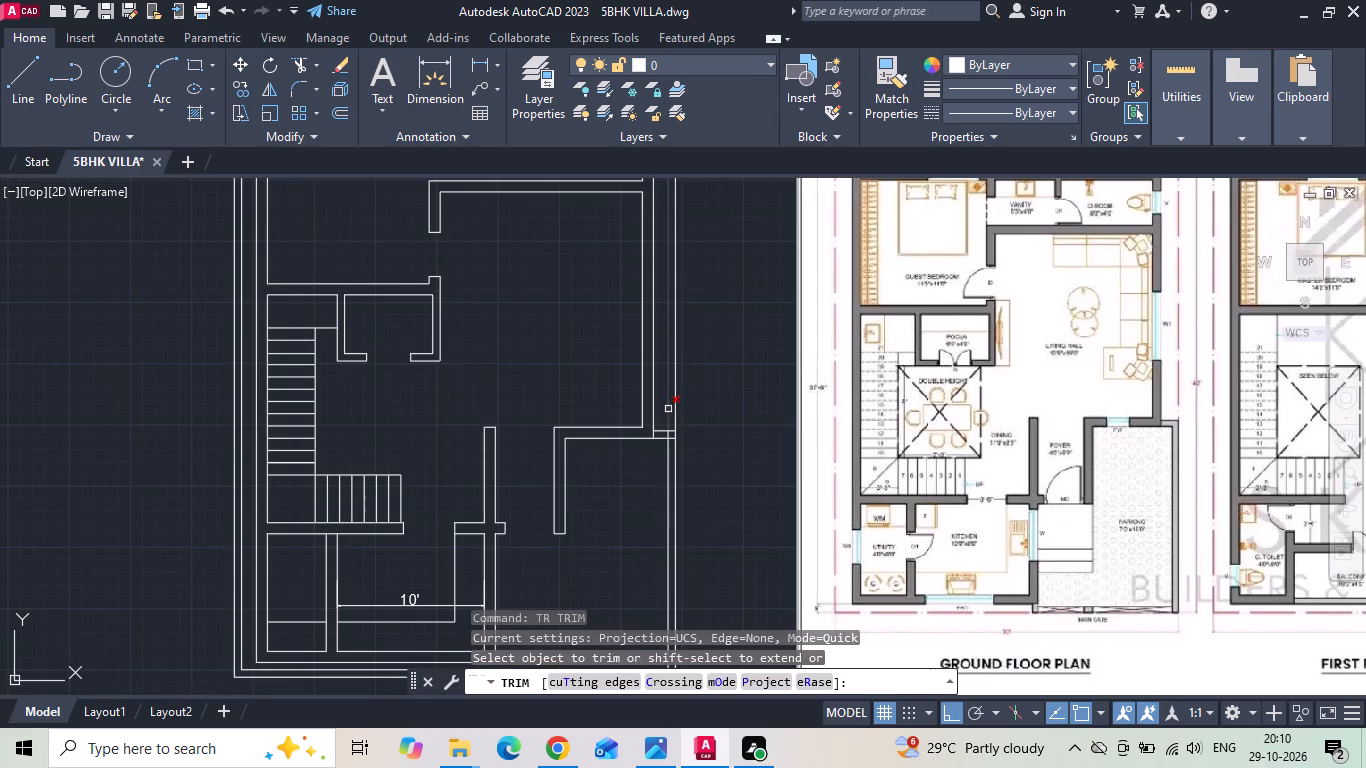
left_click(666, 411)
scroll(662, 434, "up", 2)
left_click(663, 434)
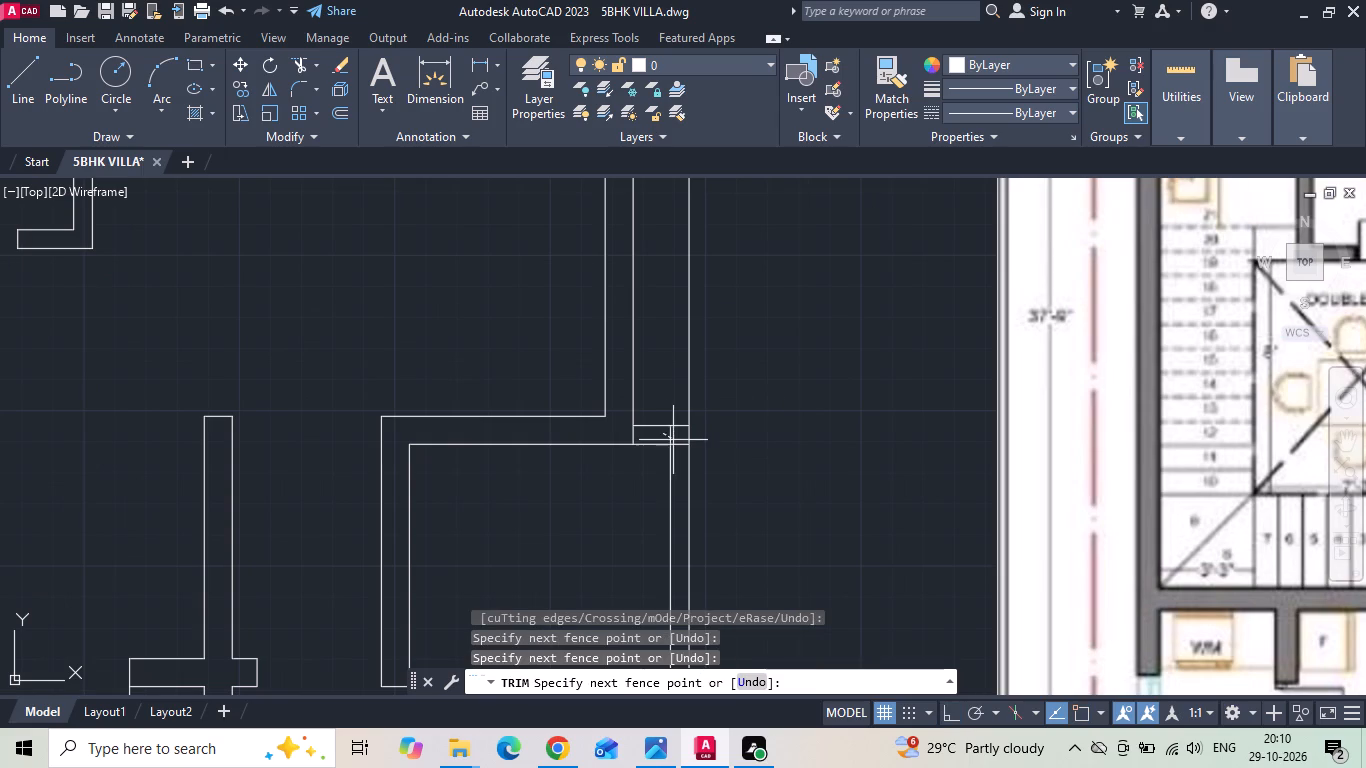
left_click(679, 452)
scroll(742, 383, "down", 3)
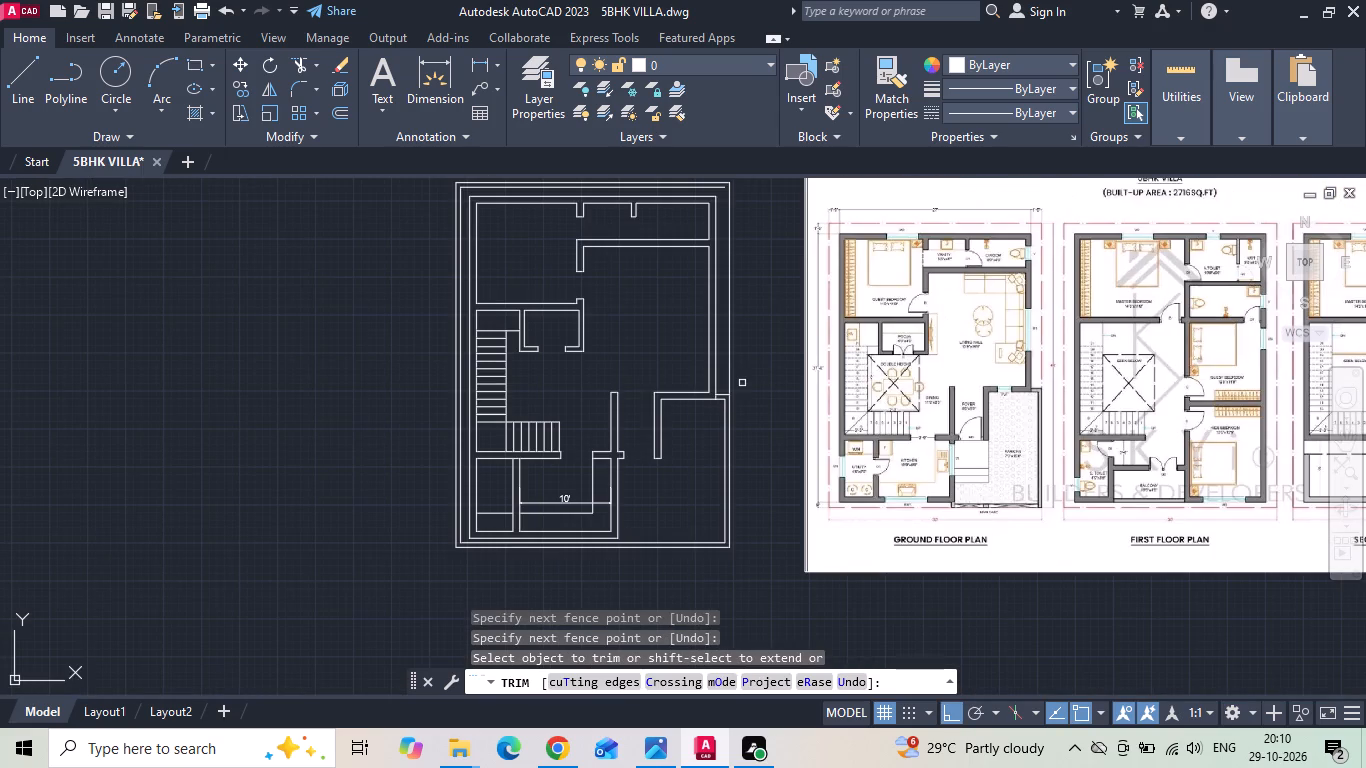
key("Escape")
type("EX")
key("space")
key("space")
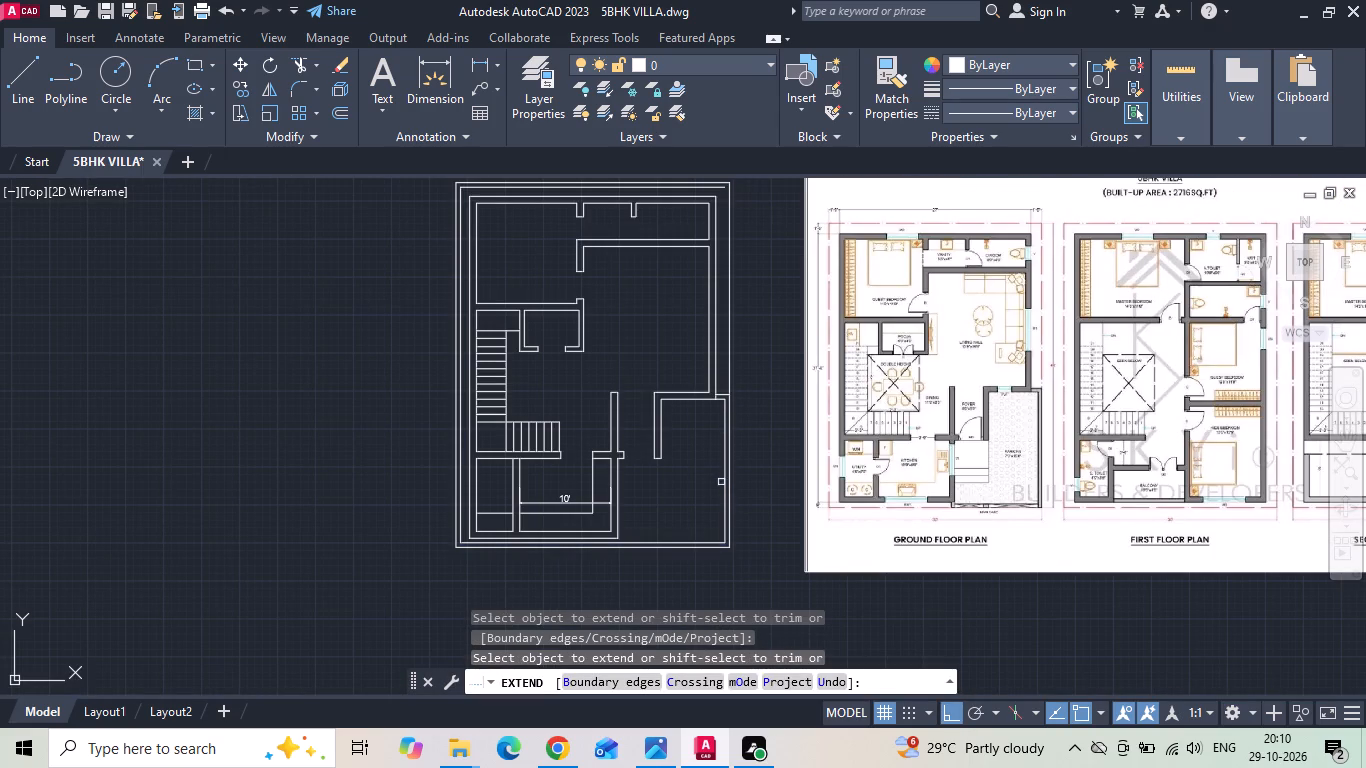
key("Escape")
Explode the inner plot boundary polyline into separate lines.
left_click(722, 496)
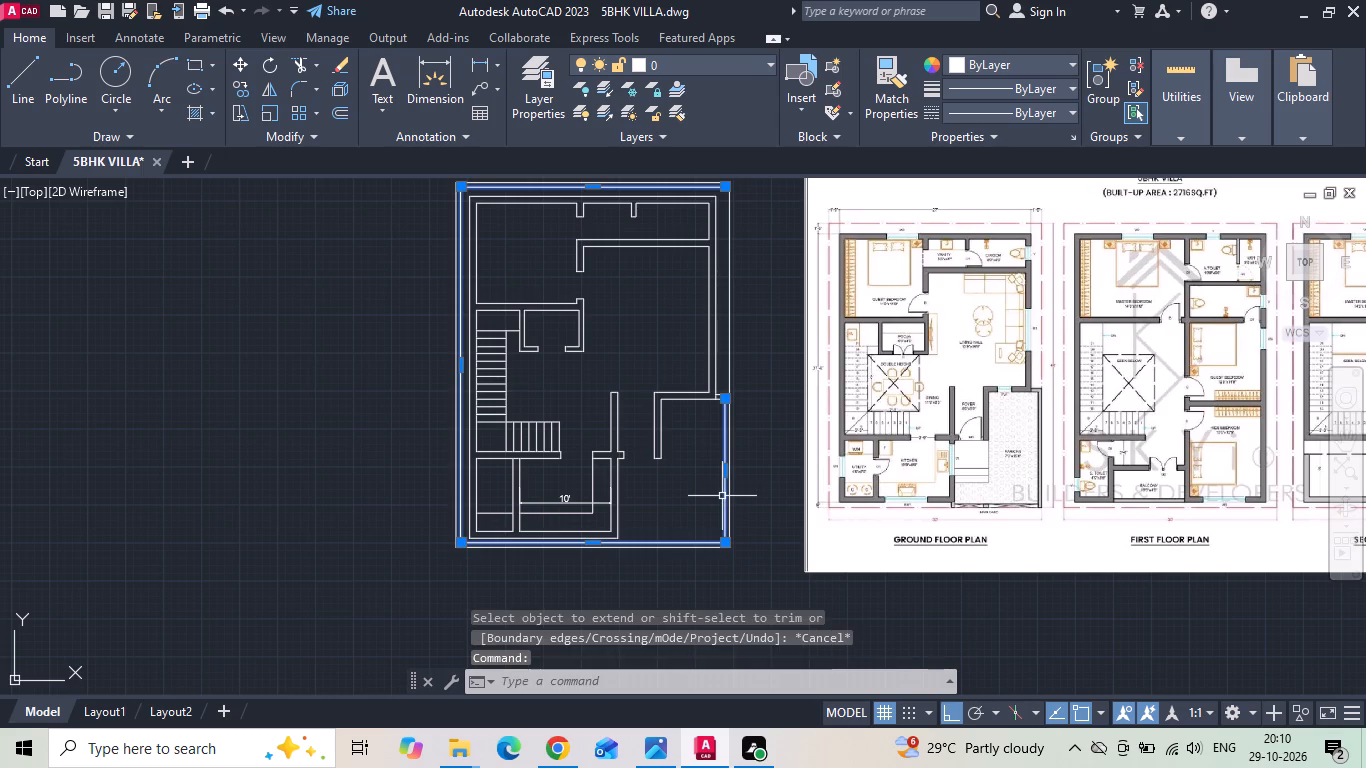
type("X")
key("space")
left_click(722, 496)
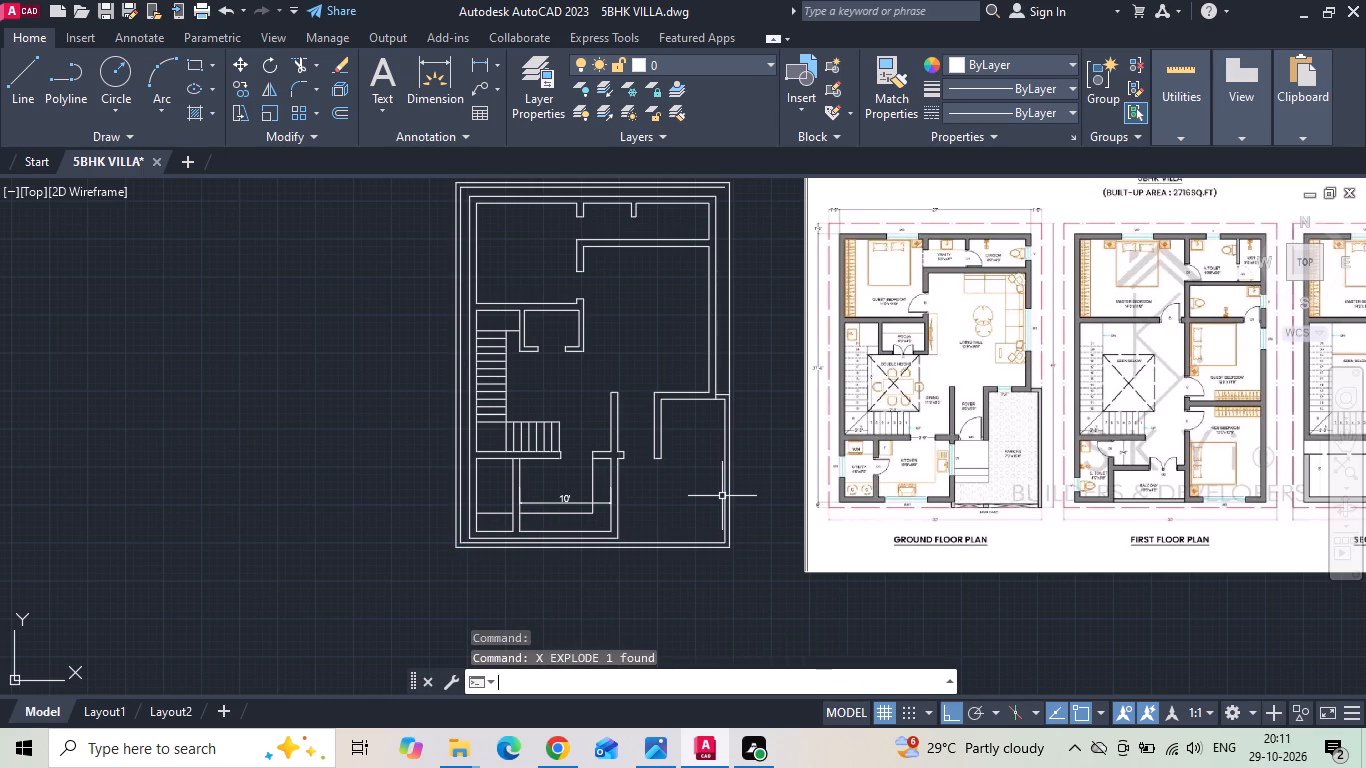
key("Escape")
Select the south segment of the exploded inner boundary.
left_click(695, 540)
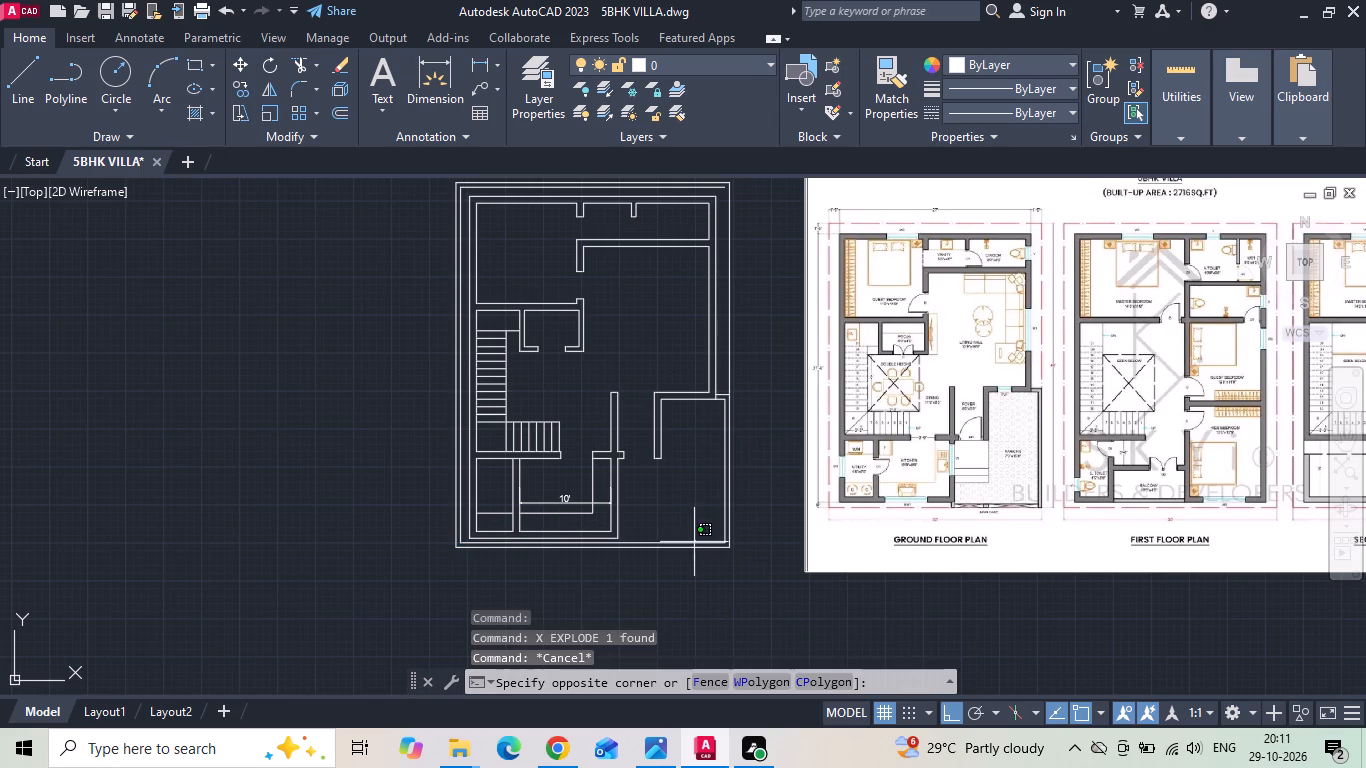
scroll(649, 541, "up", 1)
left_click(647, 548)
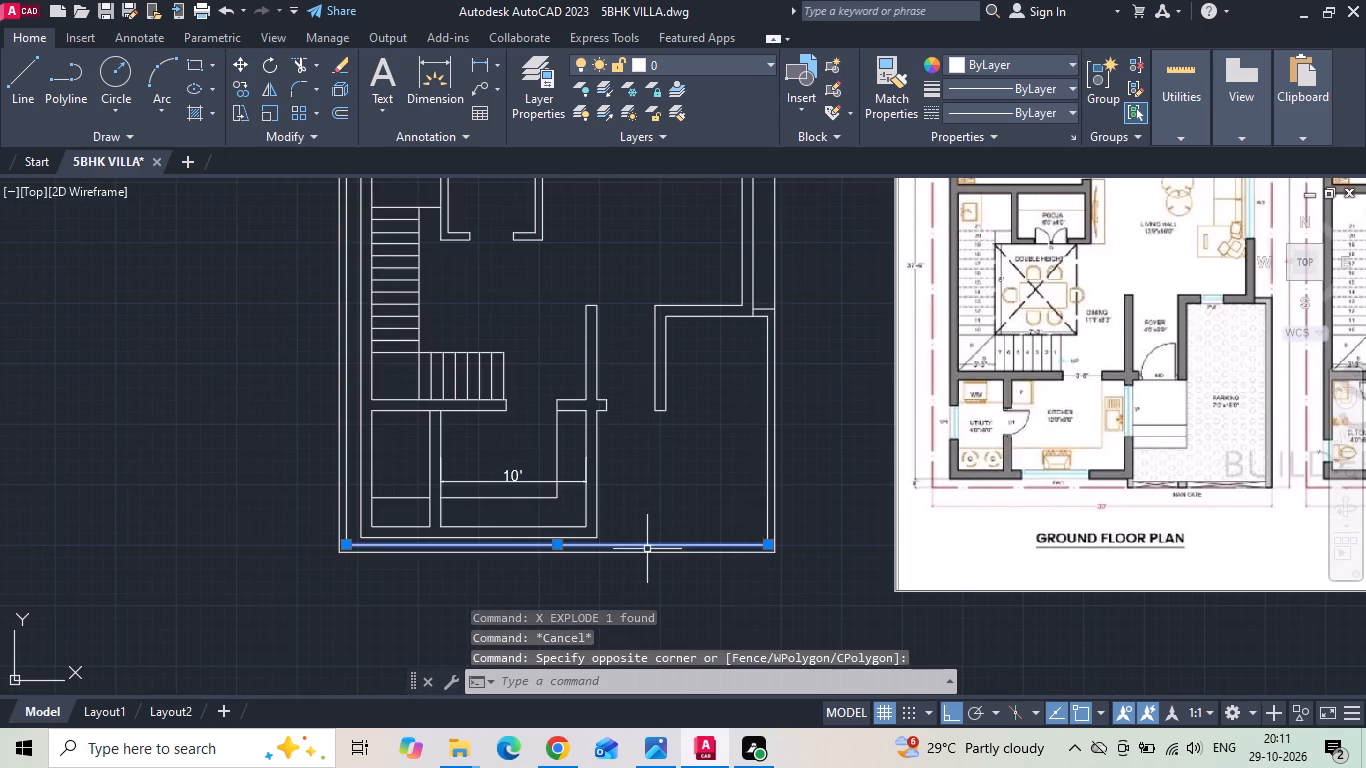
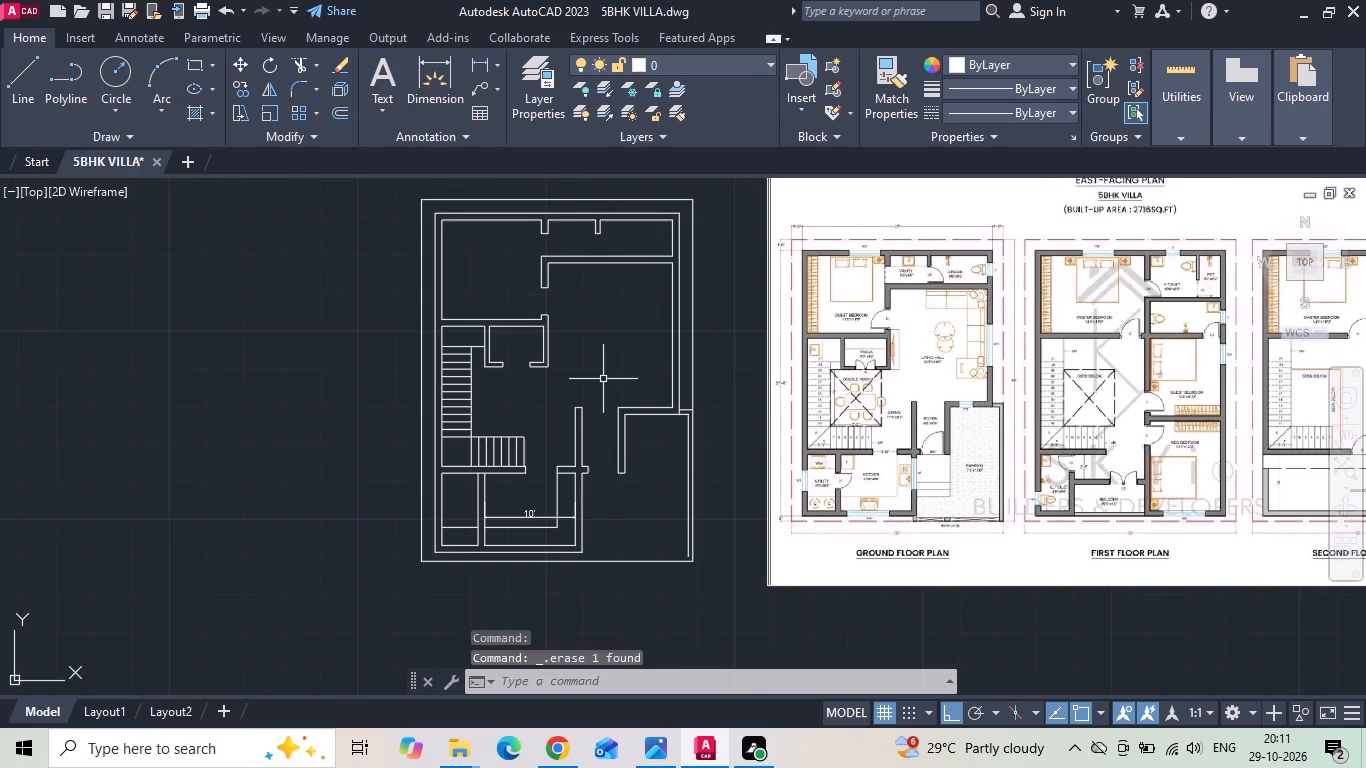
Extend the inner east boundary line of the parking area south to the outer plot boundary.
type("EX")
key("space")
key("space")
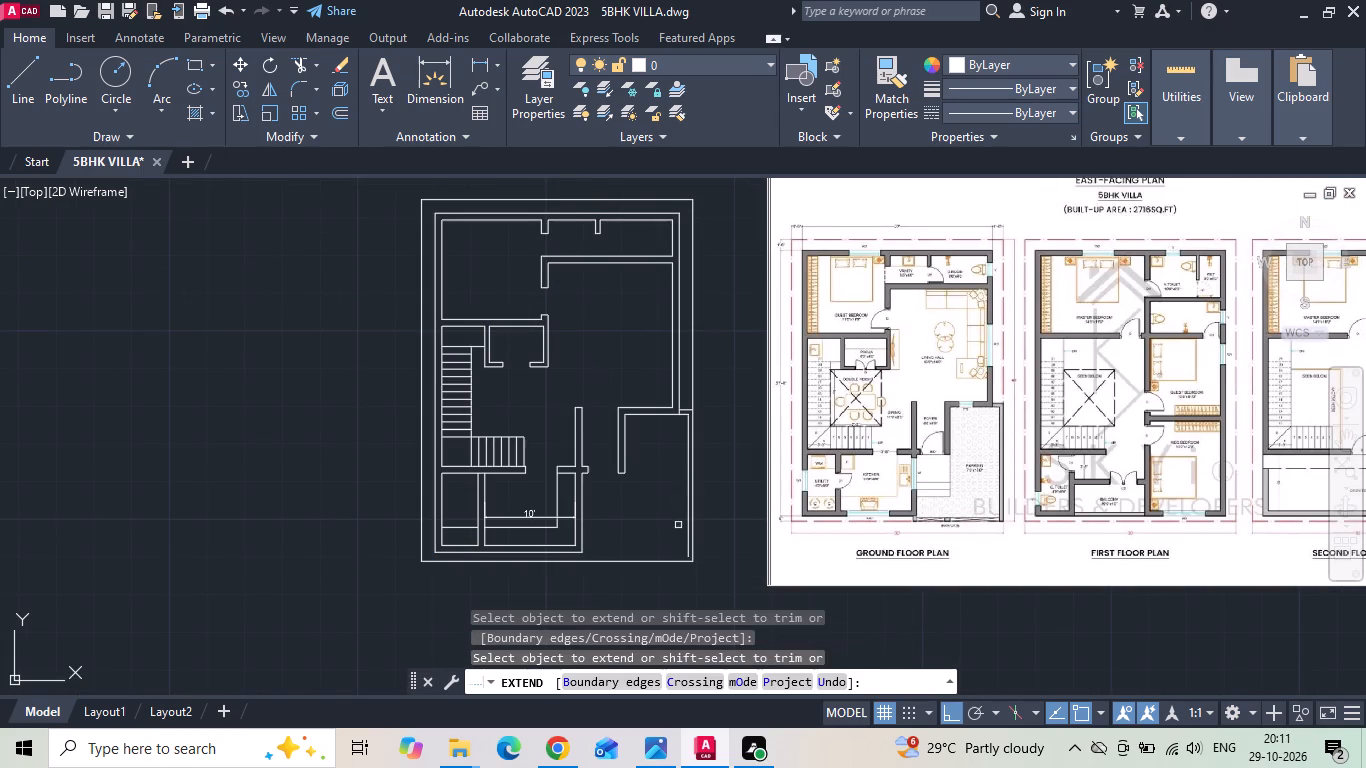
left_click(688, 550)
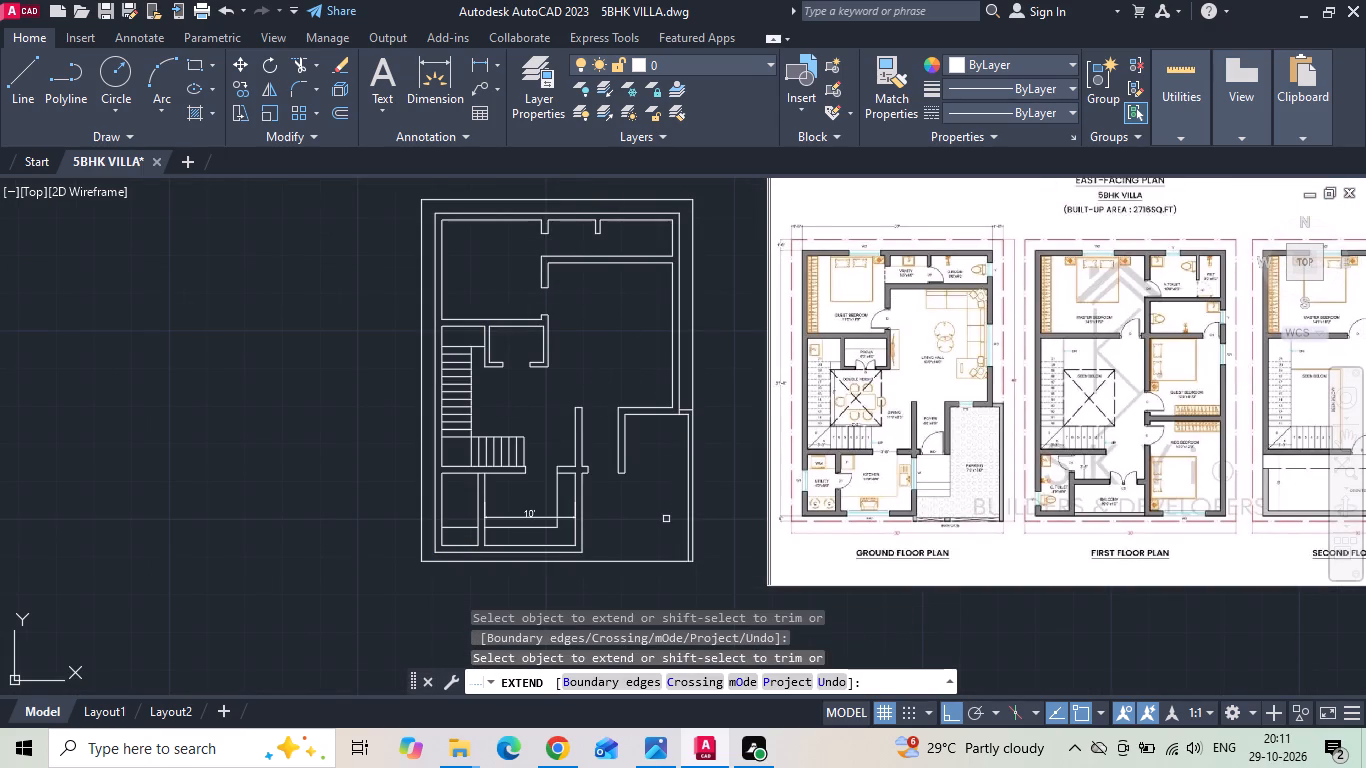
key("Escape")
Save the drawing.
key("ctrl+s")
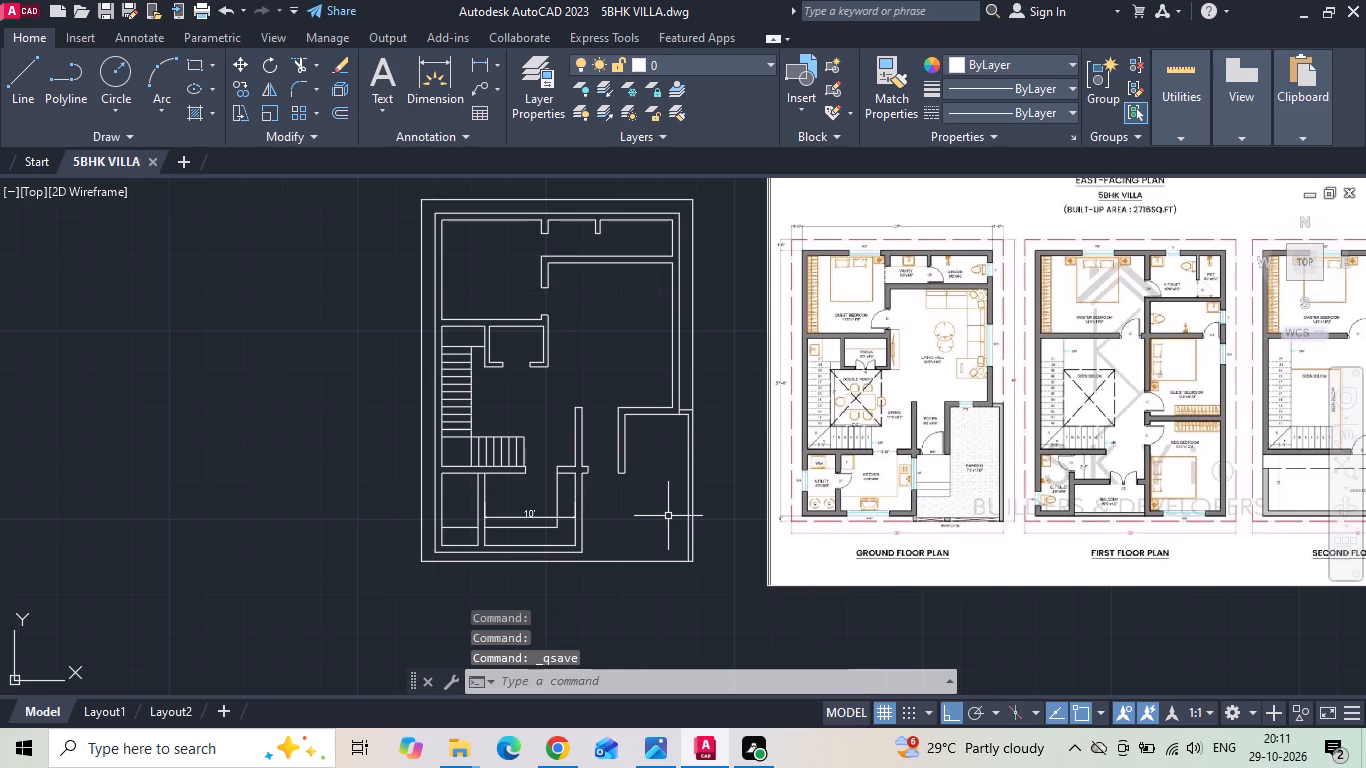
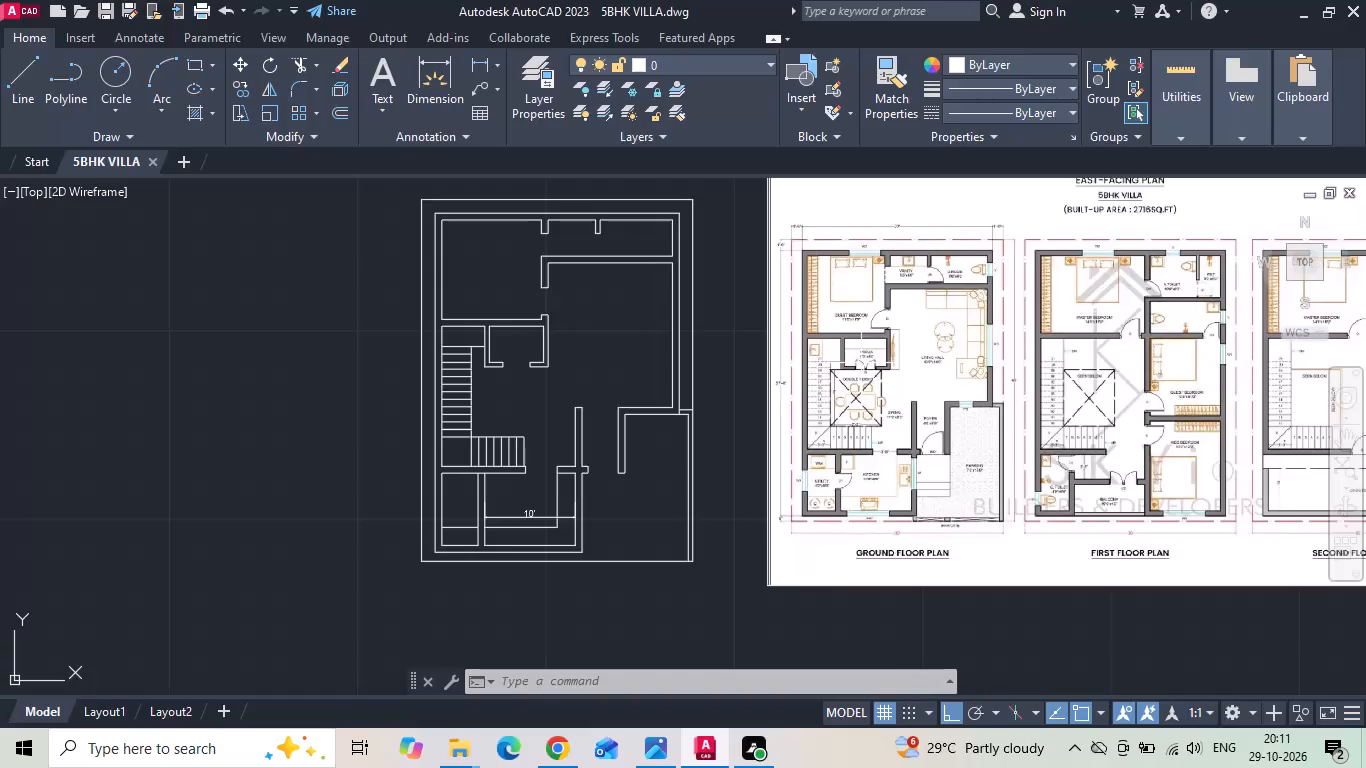
Erase the 10' dimension from the kitchen in the ground floor plan.
left_click(526, 513)
key("Delete")
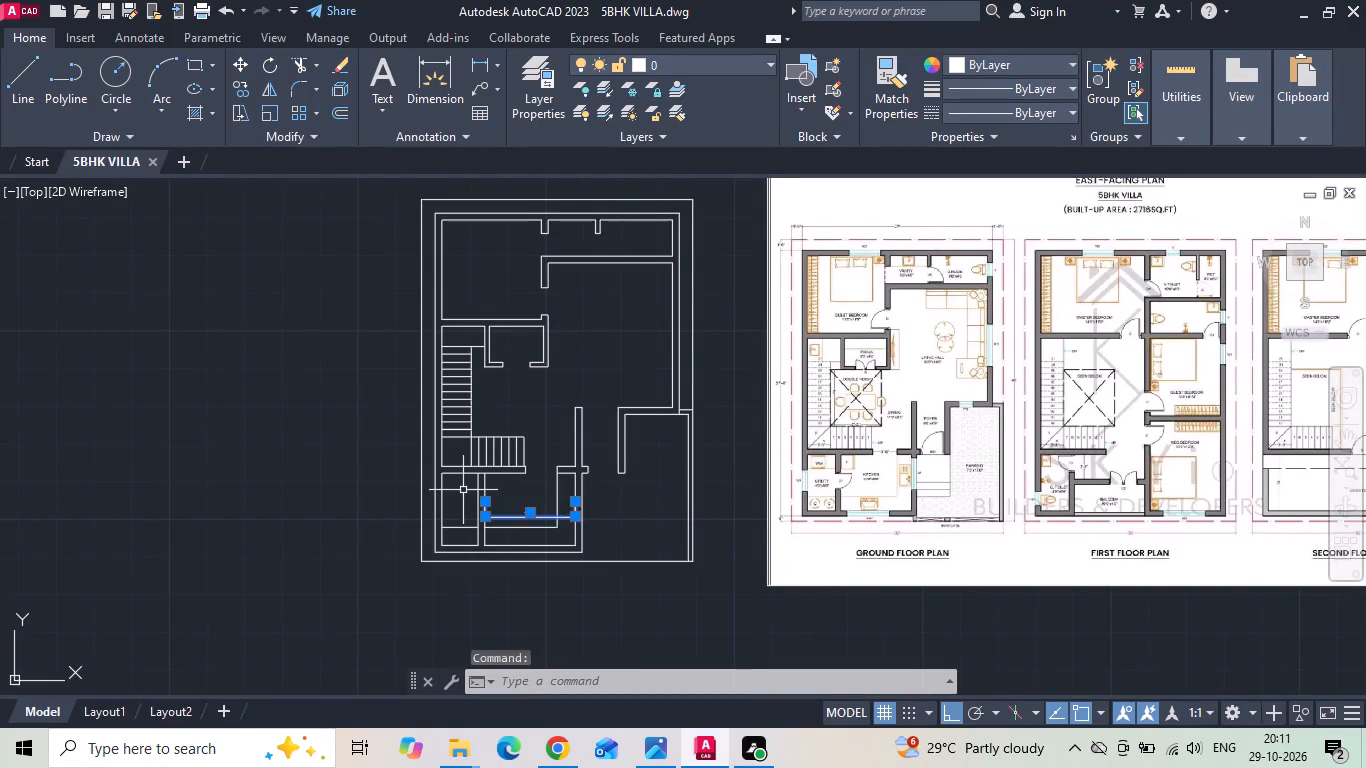
key("Delete")
Copy the whole ground floor plan to the empty space west of the original.
scroll(599, 433, "down", 1)
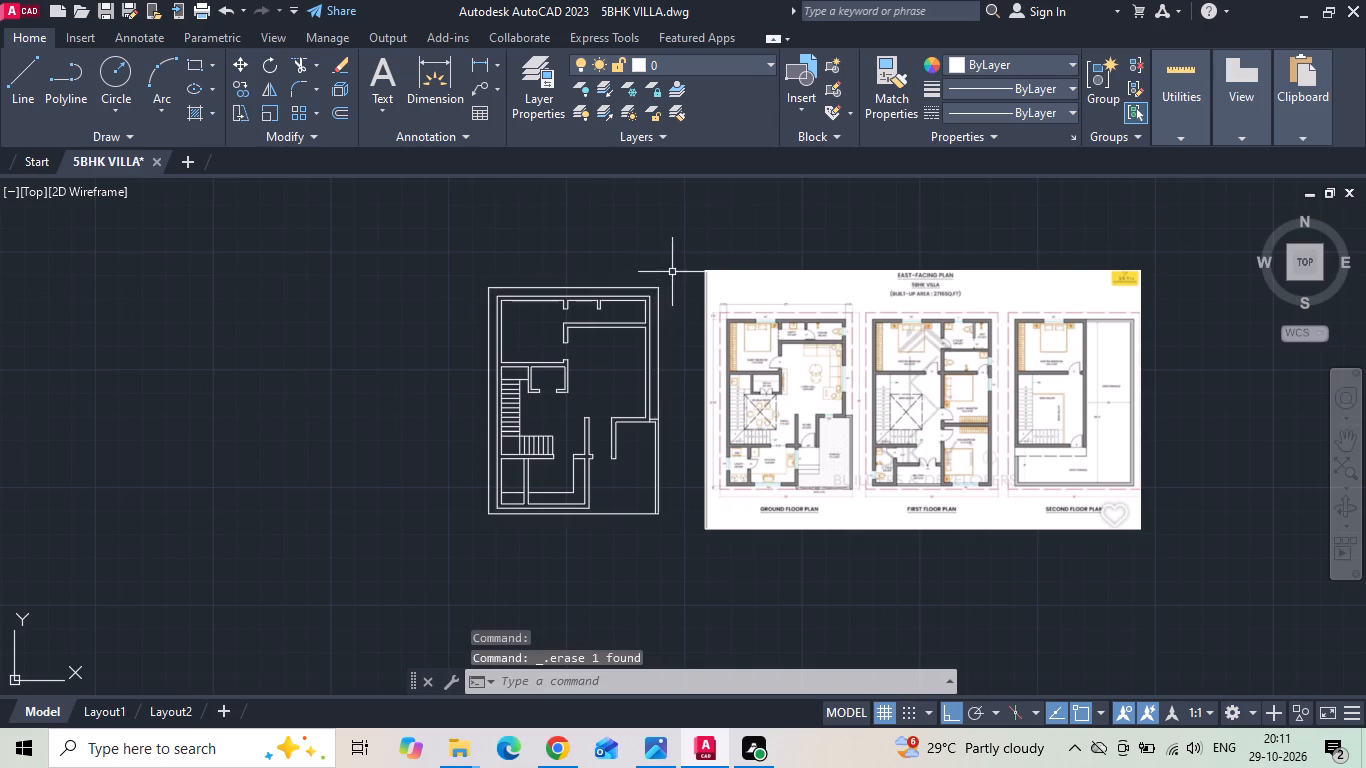
left_click_drag(673, 270, 681, 323)
left_click(390, 556)
right_click(372, 381)
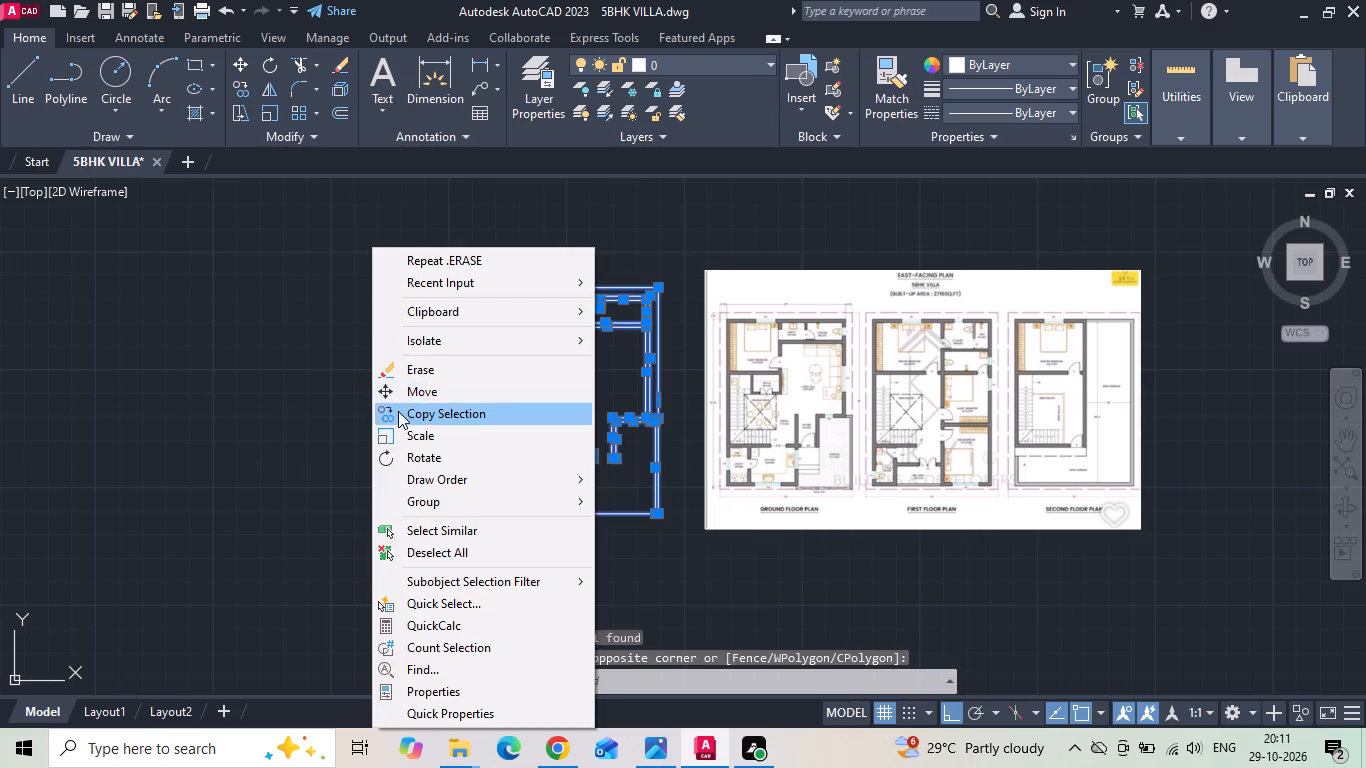
left_click(398, 411)
left_click_drag(586, 353, 576, 352)
middle_click_drag(388, 372, 463, 359)
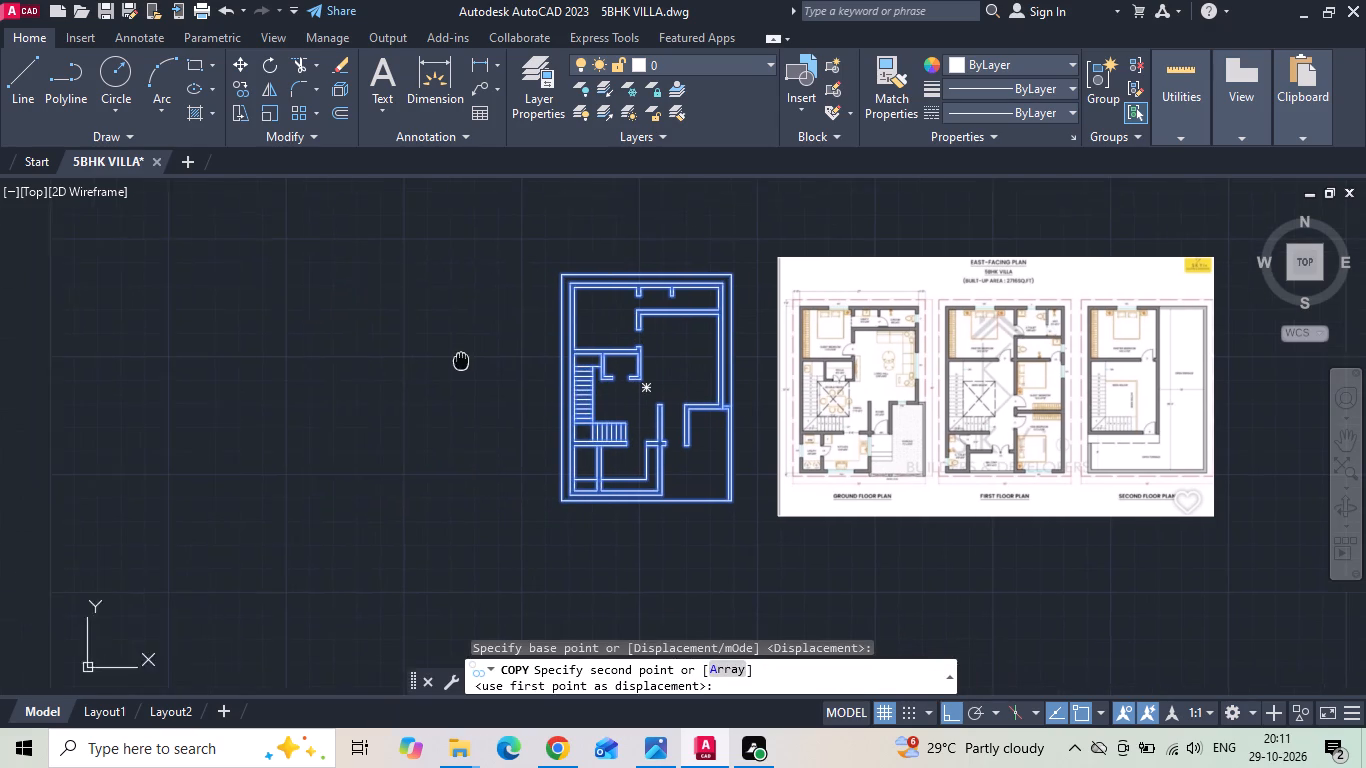
middle_click_drag(463, 359, 472, 355)
left_click(308, 378)
key("Escape")
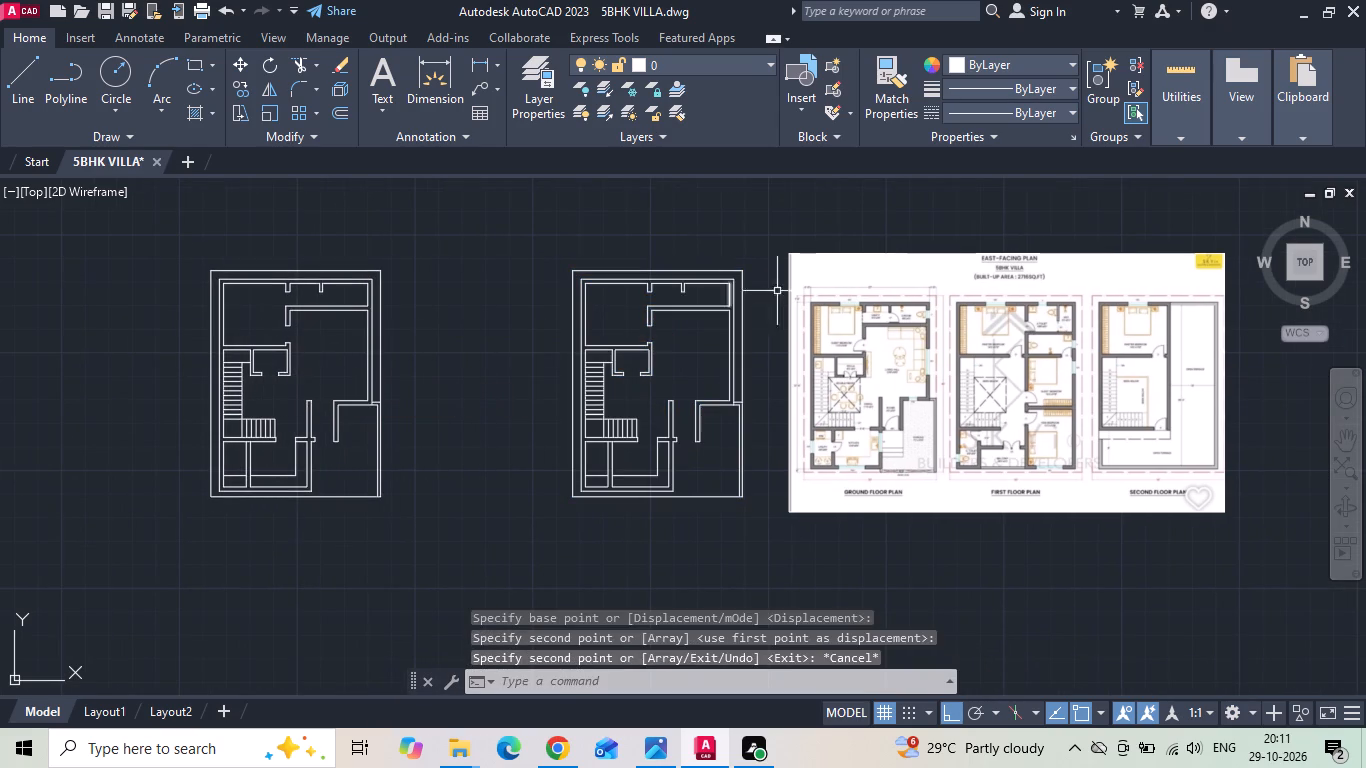
Examine the first floor plan in the reference image, including its room layout, sizes and stair area.
scroll(998, 343, "up", 2)
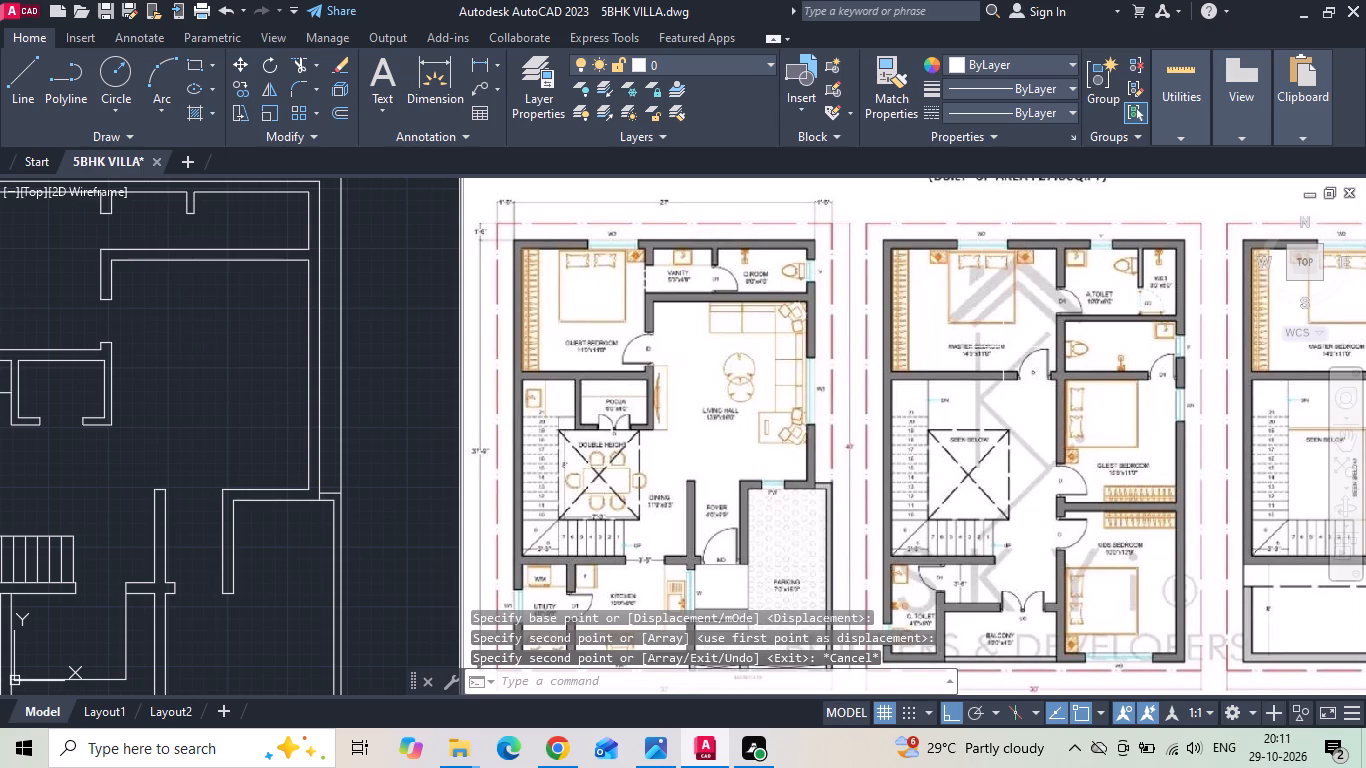
scroll(1140, 278, "up", 1)
middle_click_drag(1135, 286, 1134, 288)
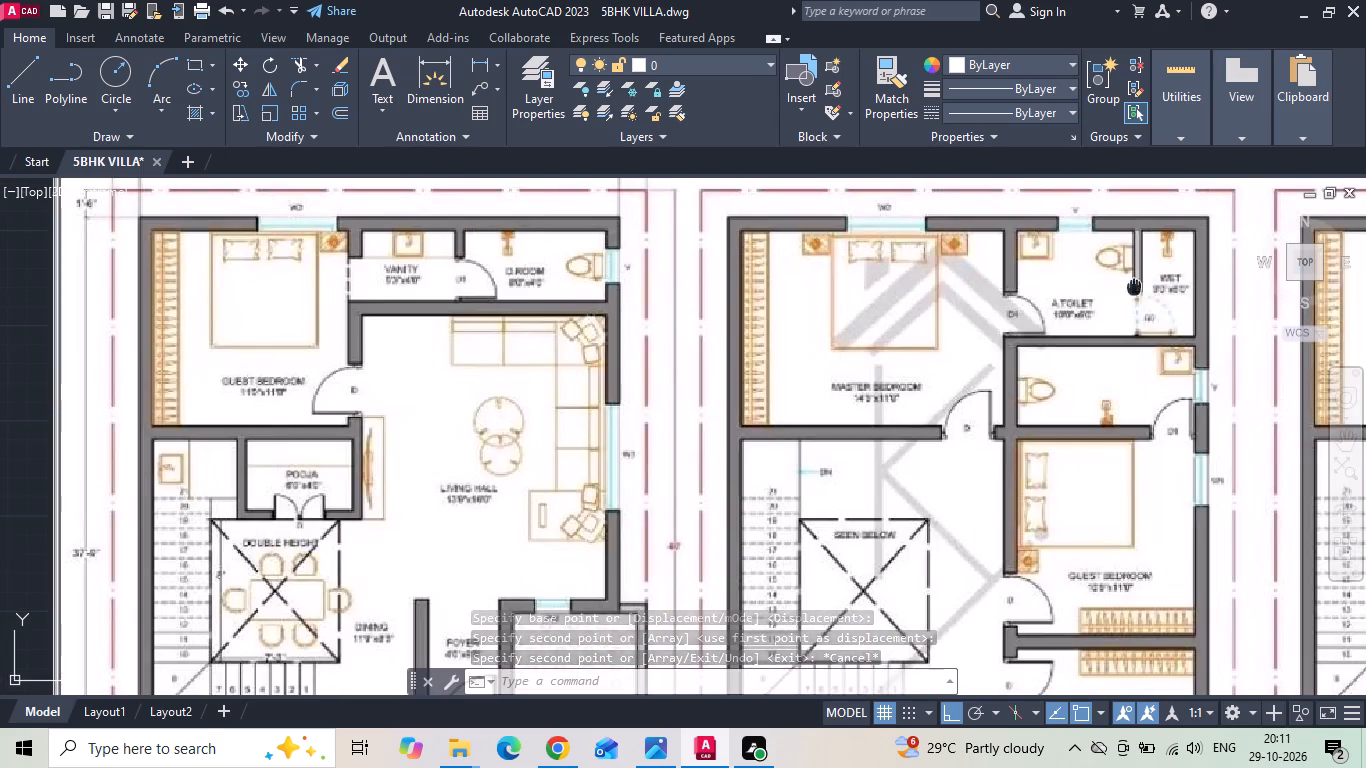
middle_click_drag(1134, 288, 1118, 345)
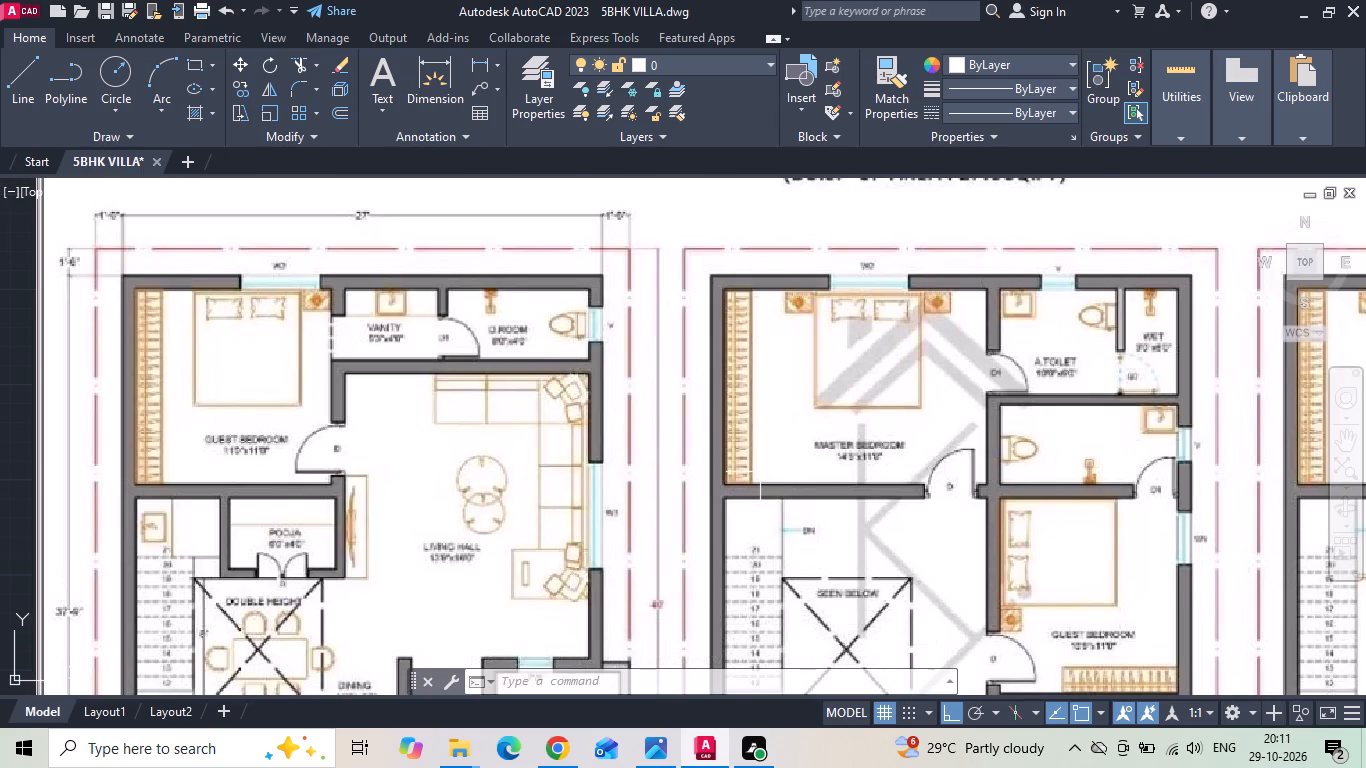
scroll(997, 370, "down", 1)
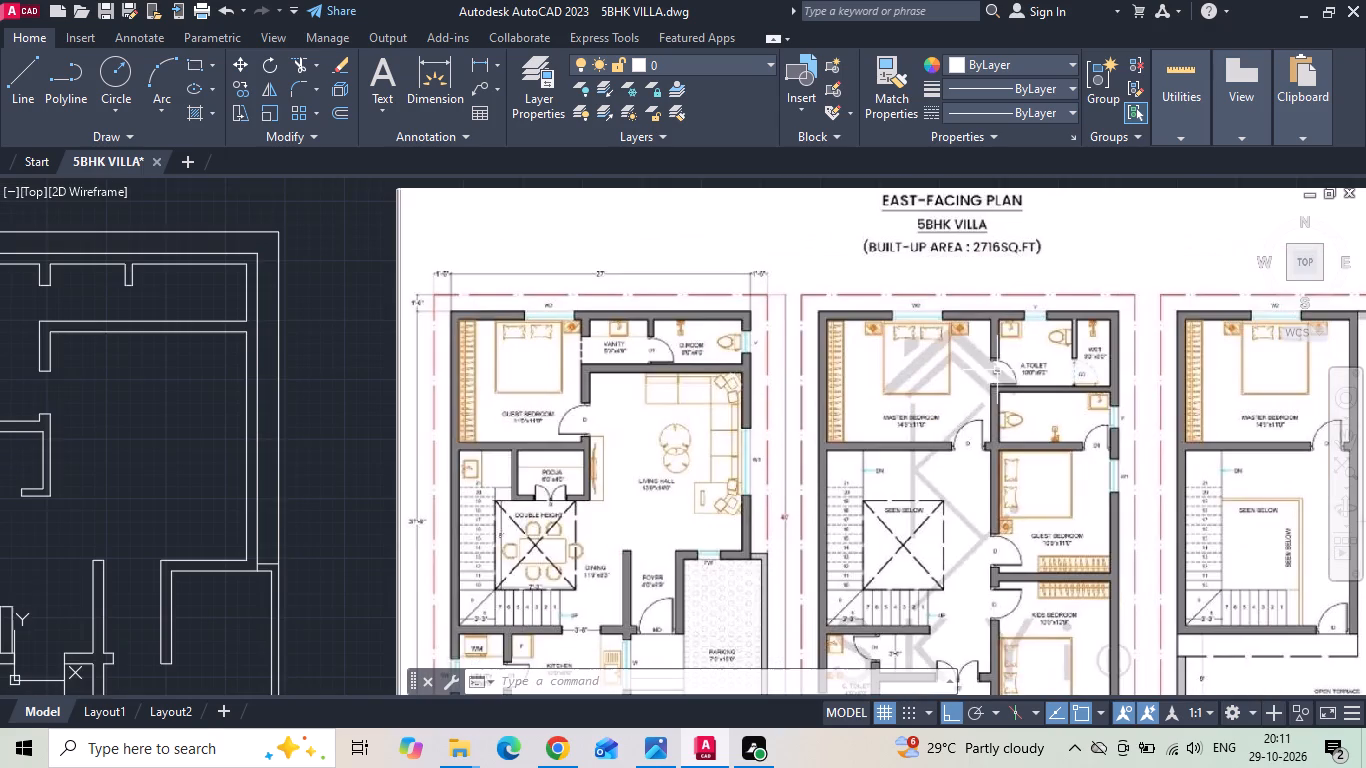
scroll(997, 370, "down", 1)
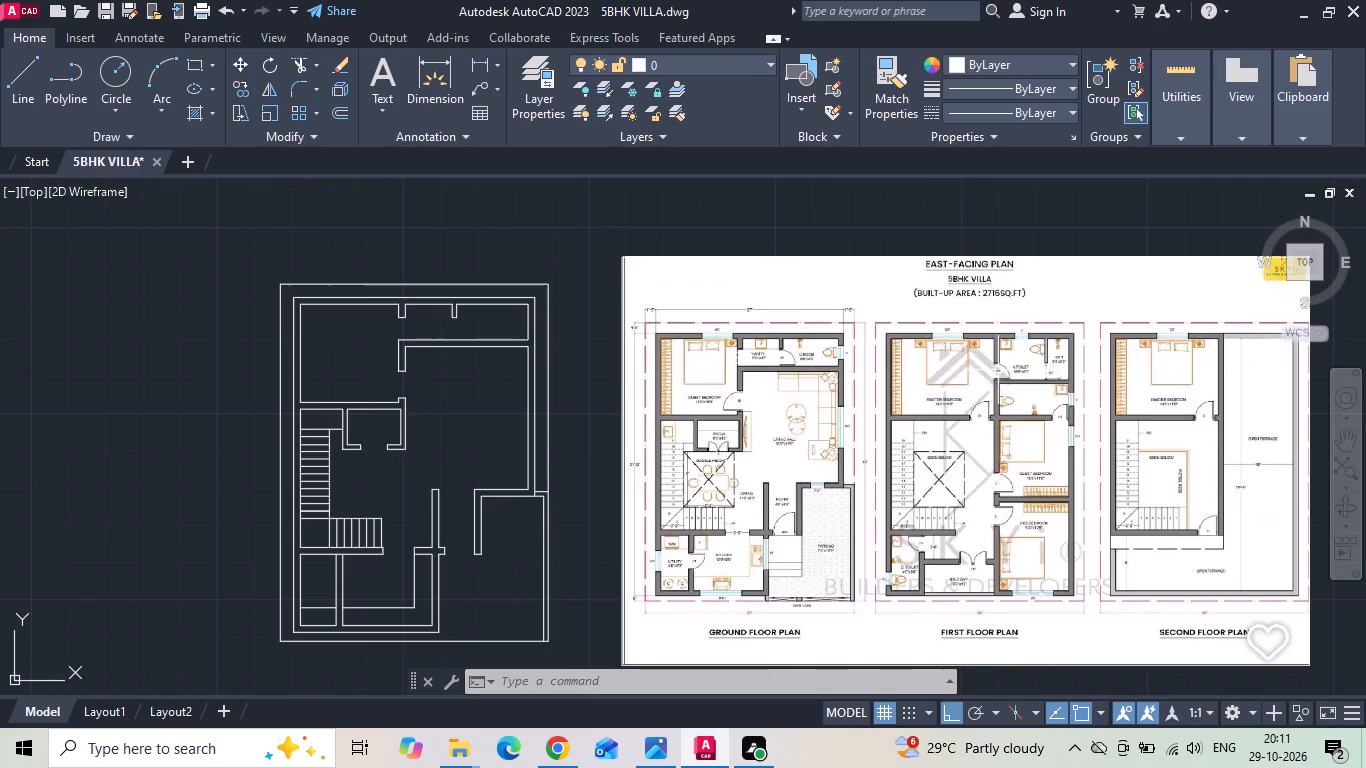
scroll(983, 526, "up", 2)
scroll(895, 444, "up", 1)
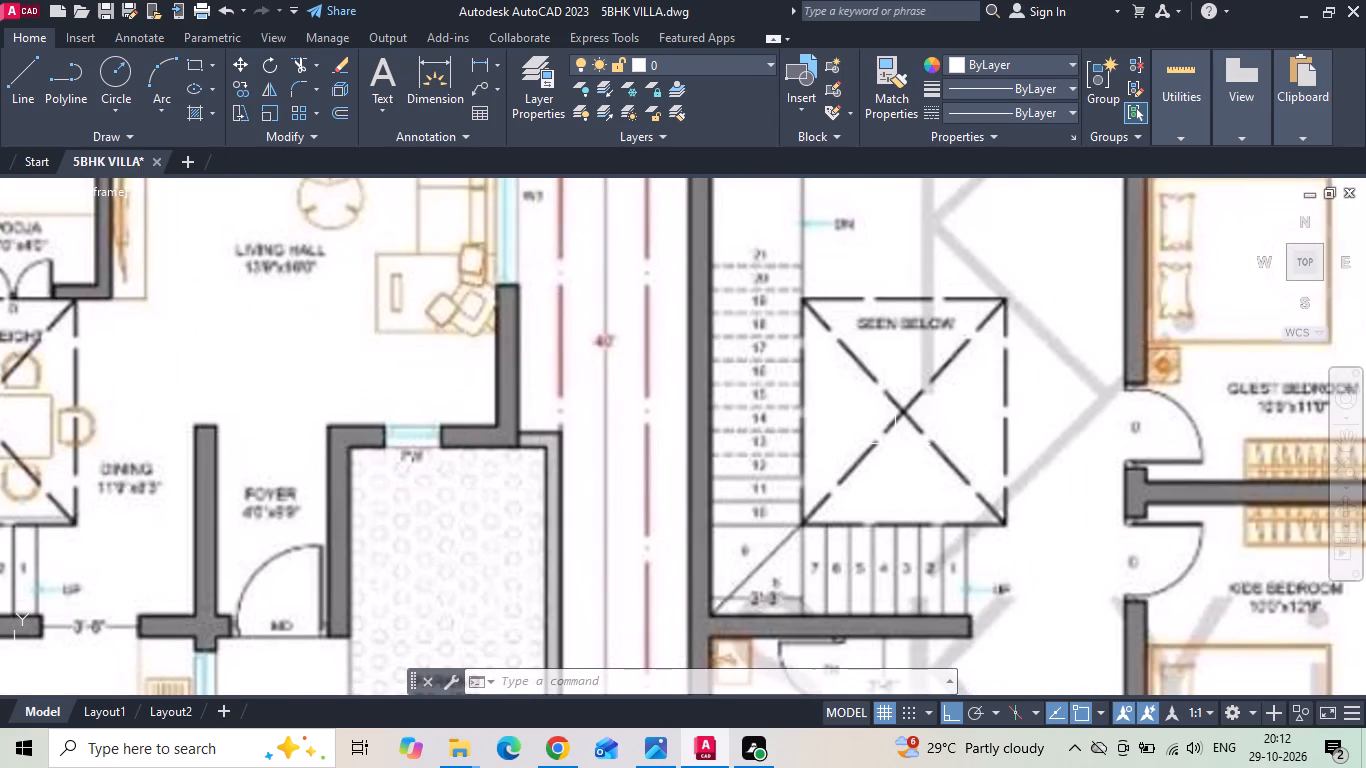
scroll(895, 444, "down", 1)
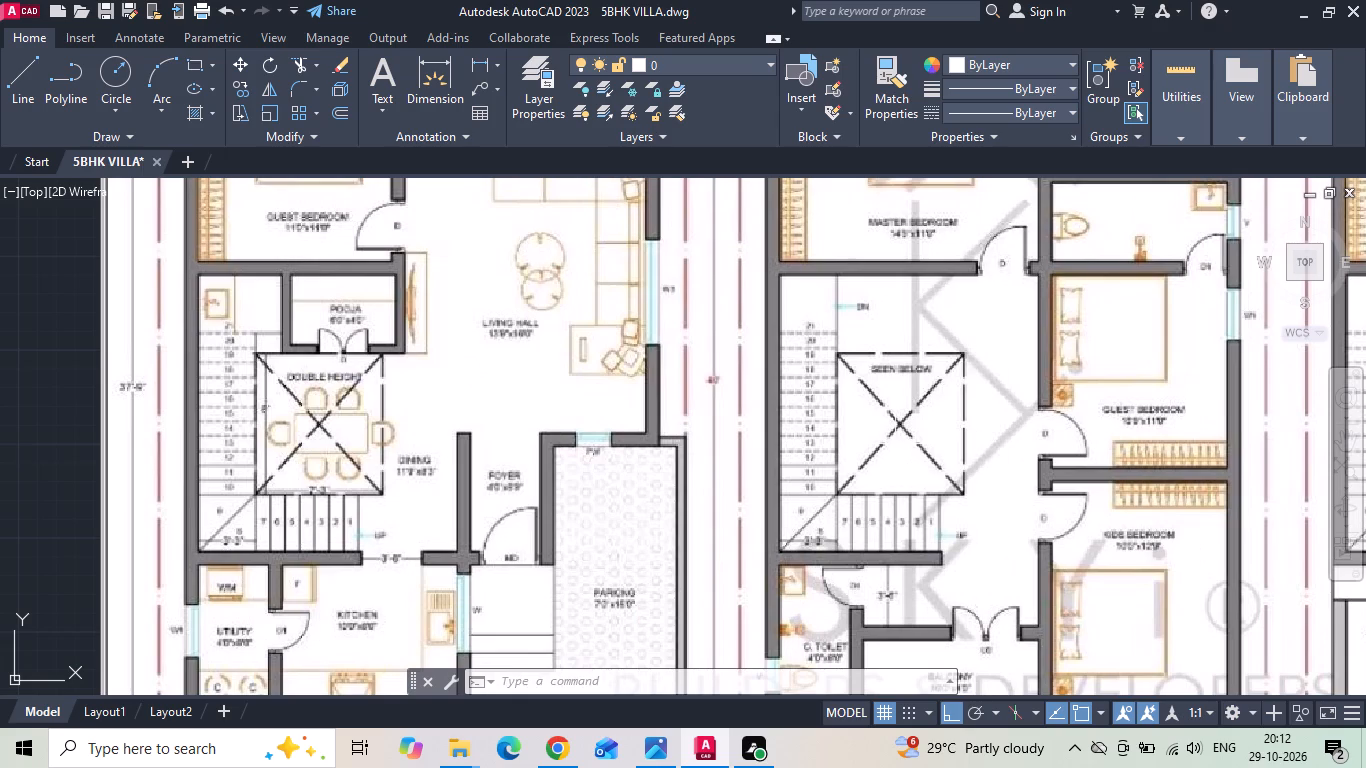
middle_click_drag(933, 372, 952, 470)
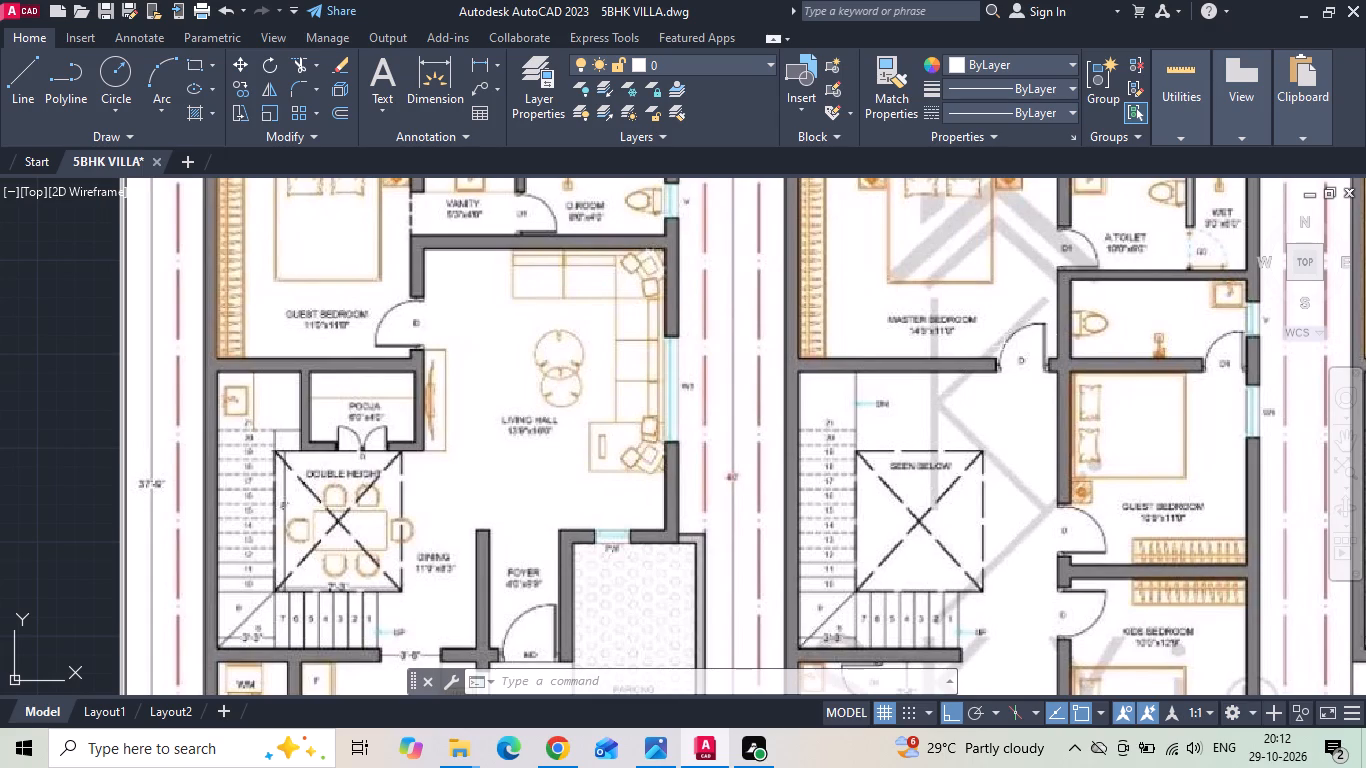
scroll(967, 401, "down", 2)
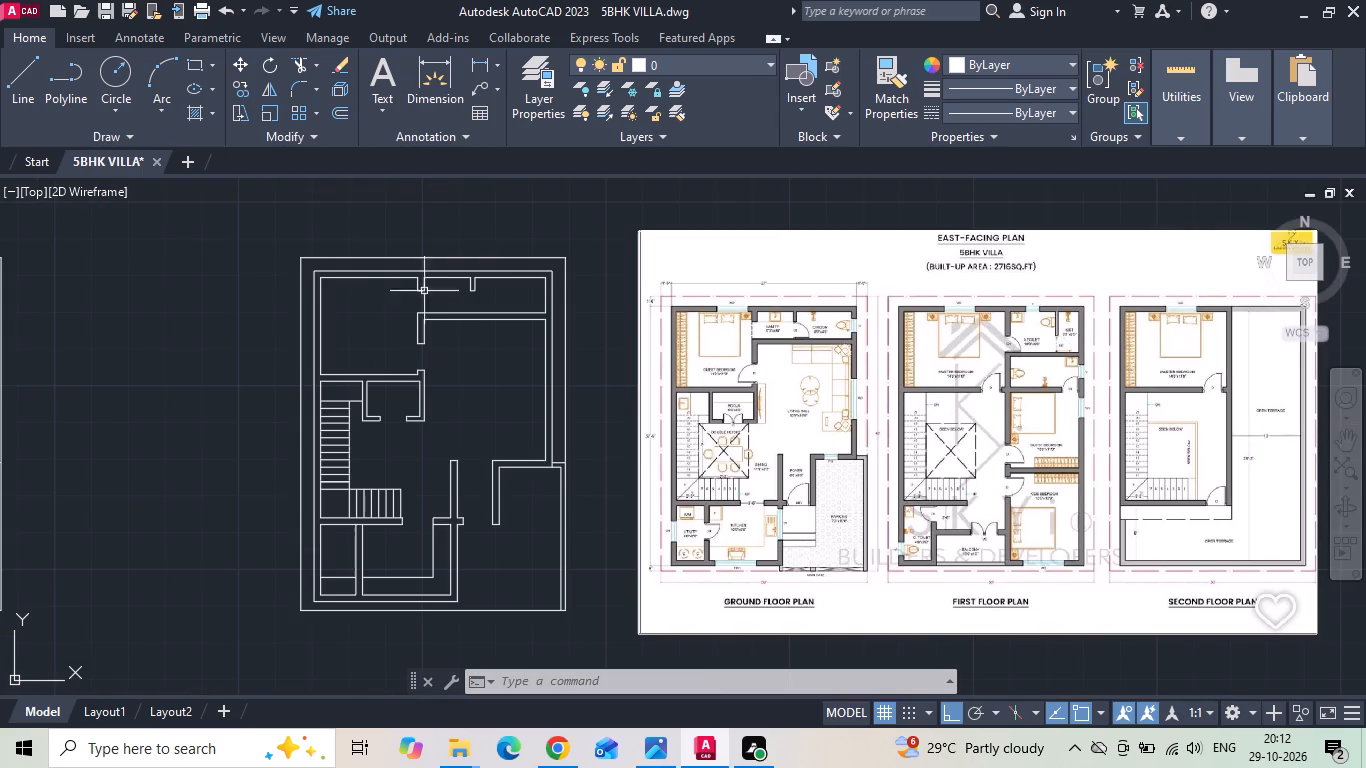
Measure the inner width of the north-west bedroom in the eastern plan copy with a linear dimension.
scroll(367, 315, "up", 1)
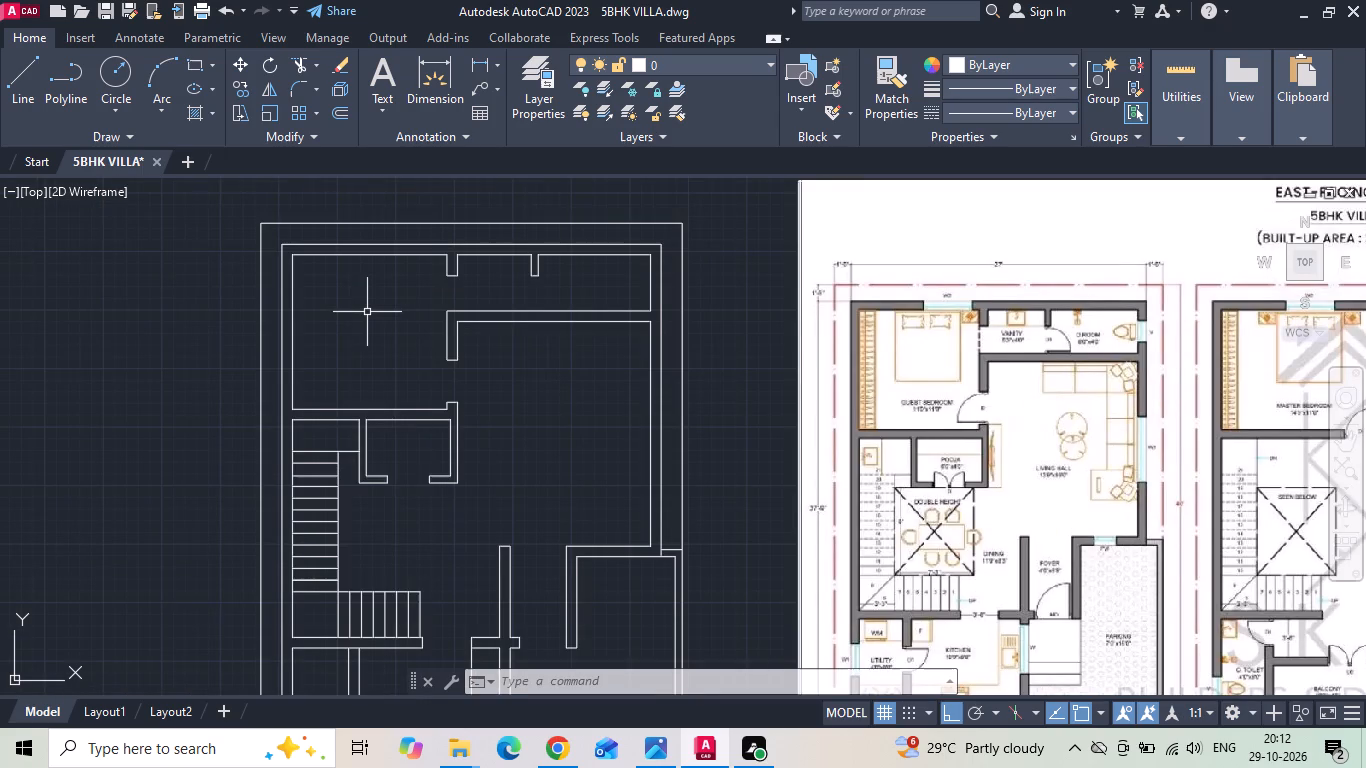
middle_click_drag(367, 309, 380, 317)
left_click(475, 55)
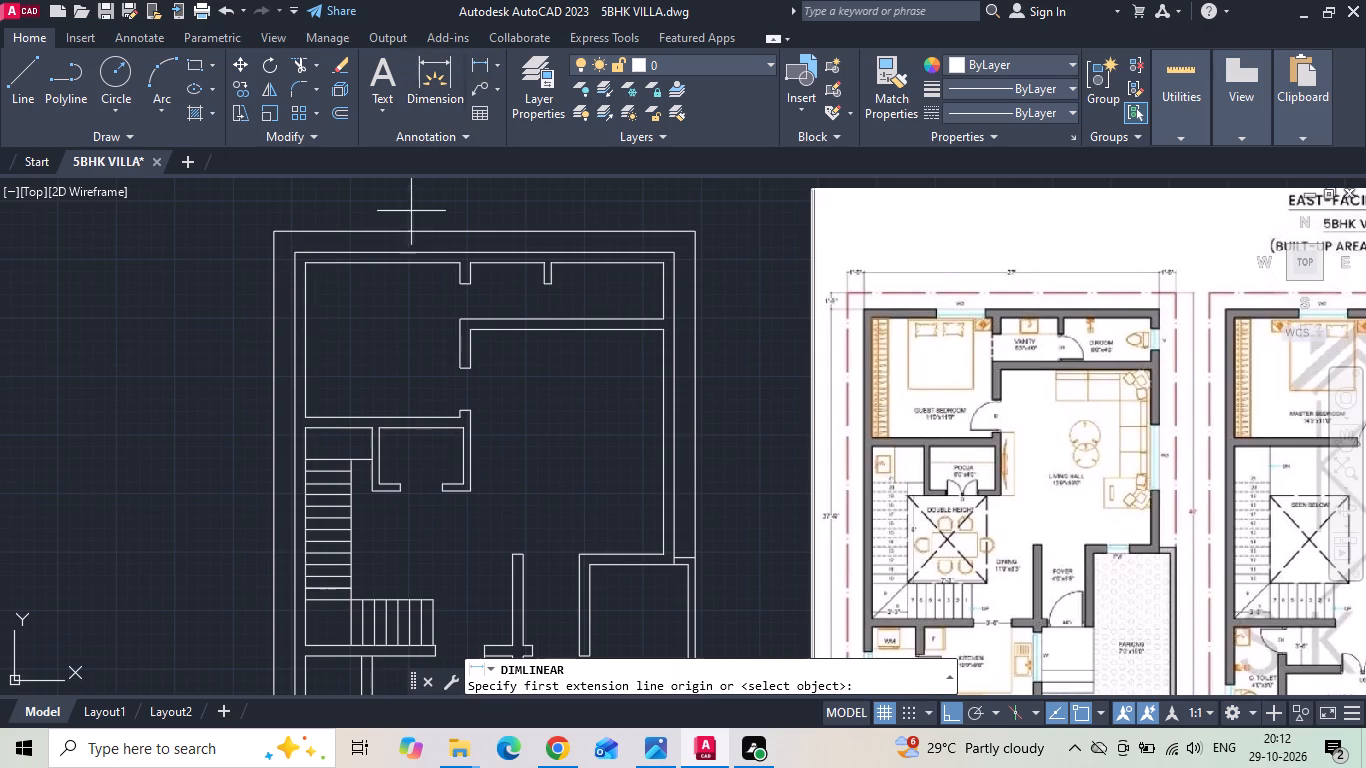
left_click(310, 294)
scroll(460, 271, "up", 1)
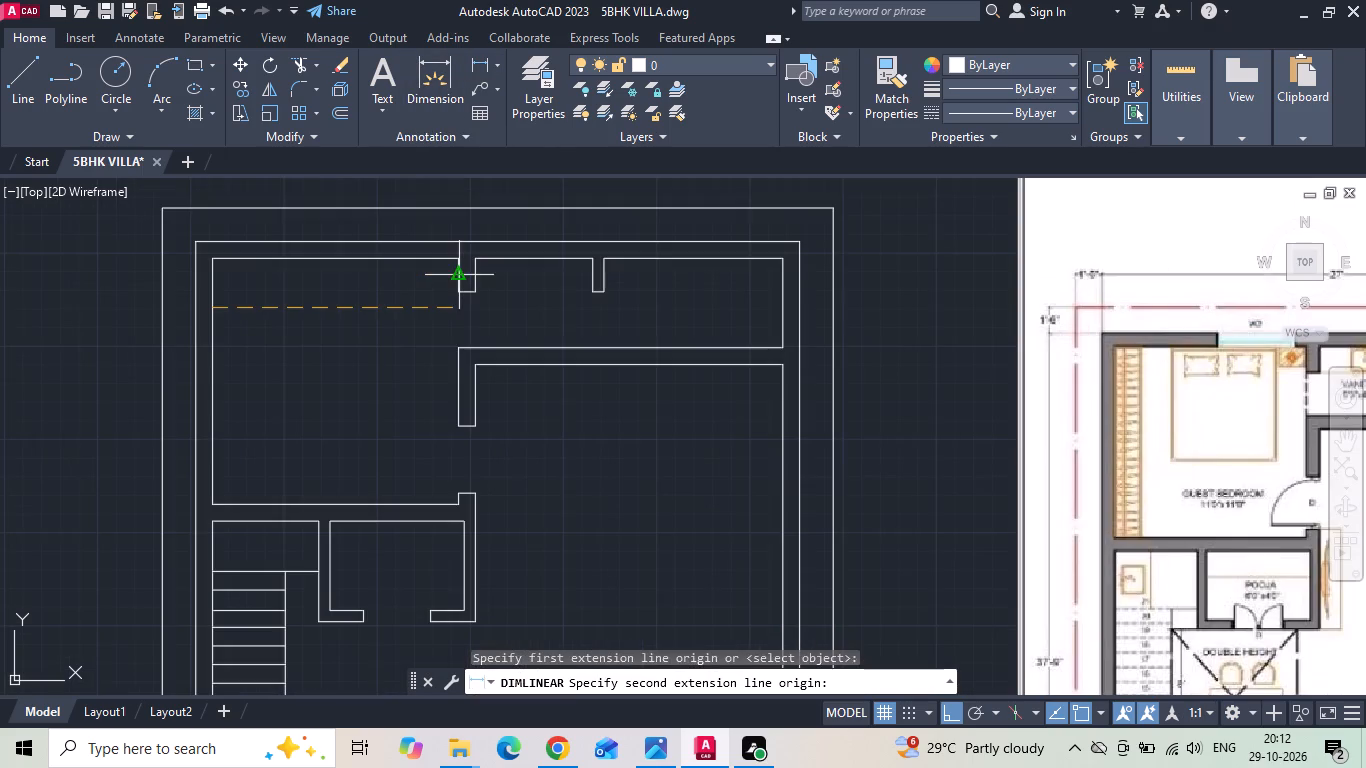
left_click(459, 292)
middle_click_drag(395, 344, 448, 345)
key("Escape")
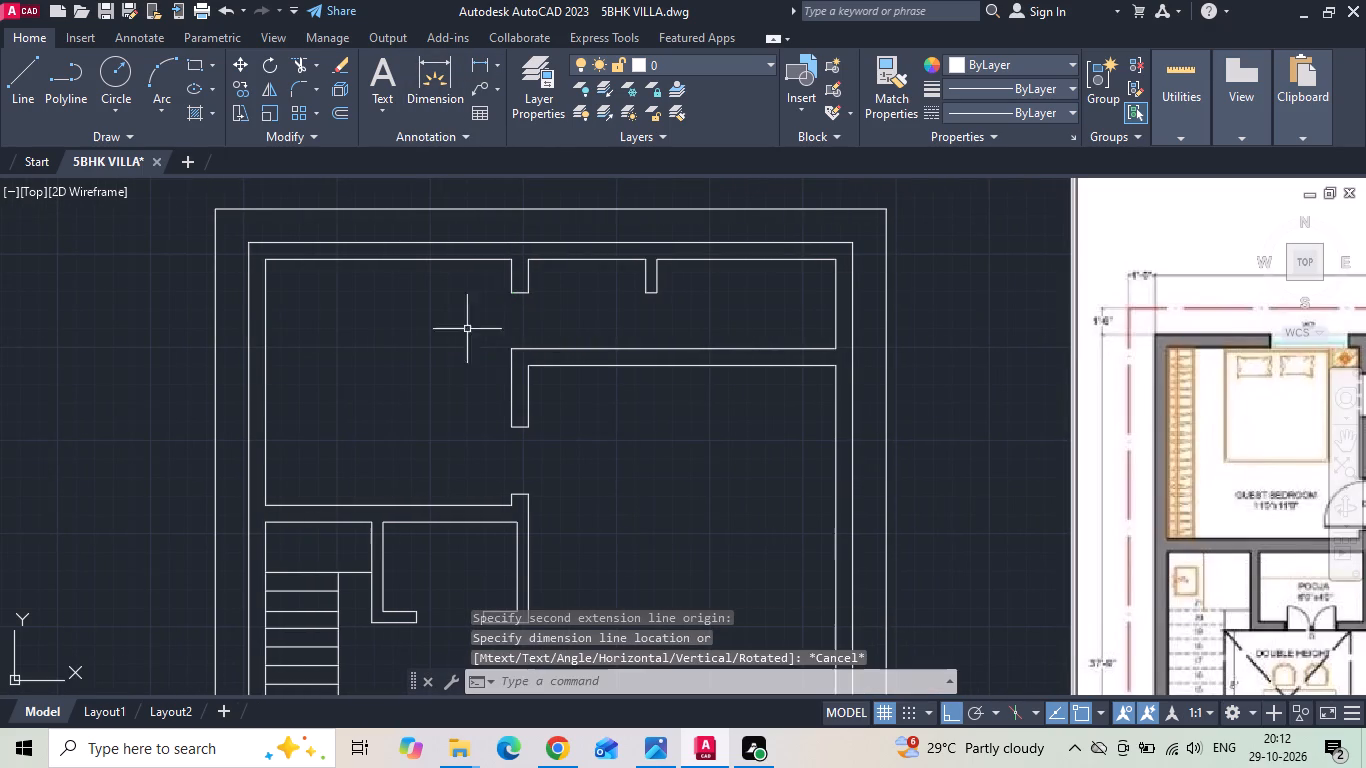
Offset the north-west bedroom's inner west wall line 14'3" to the east for the master bedroom width.
type("O 14'")
key("3")
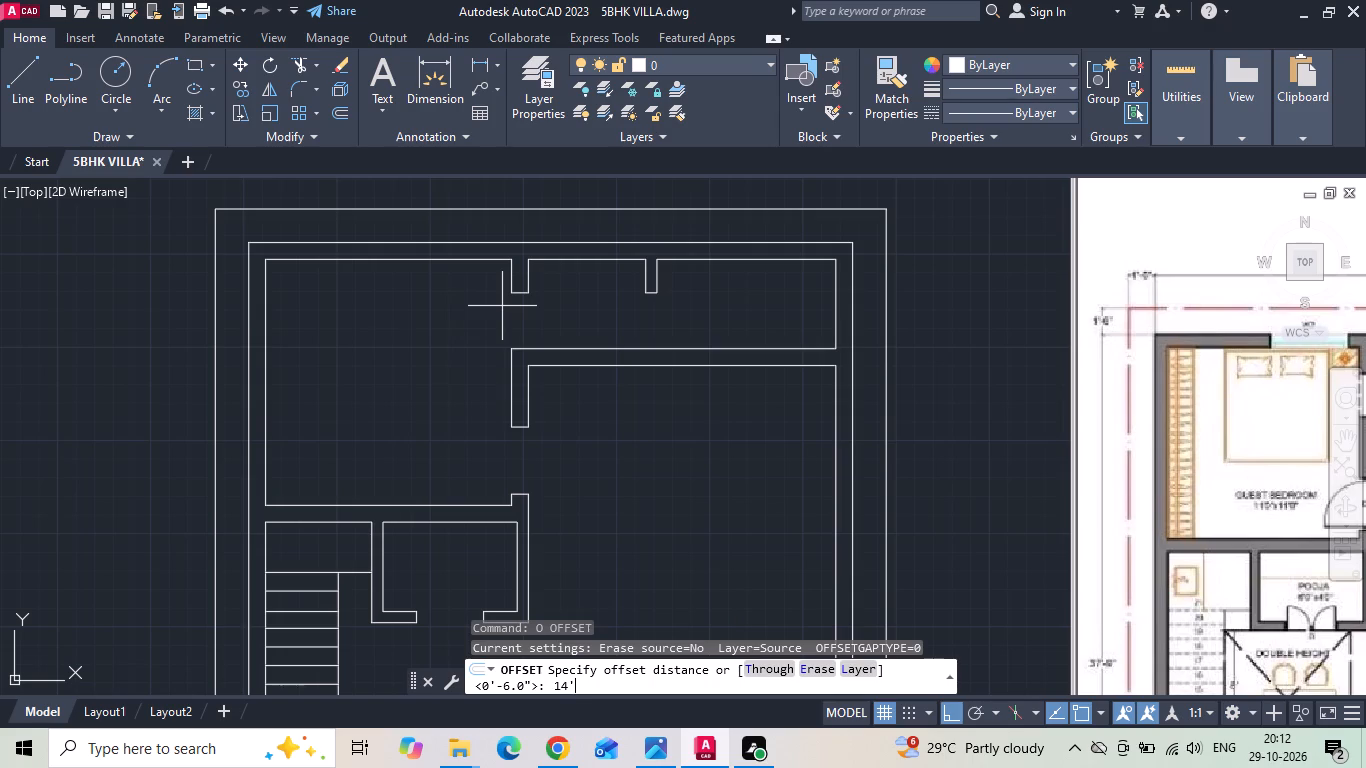
key("space")
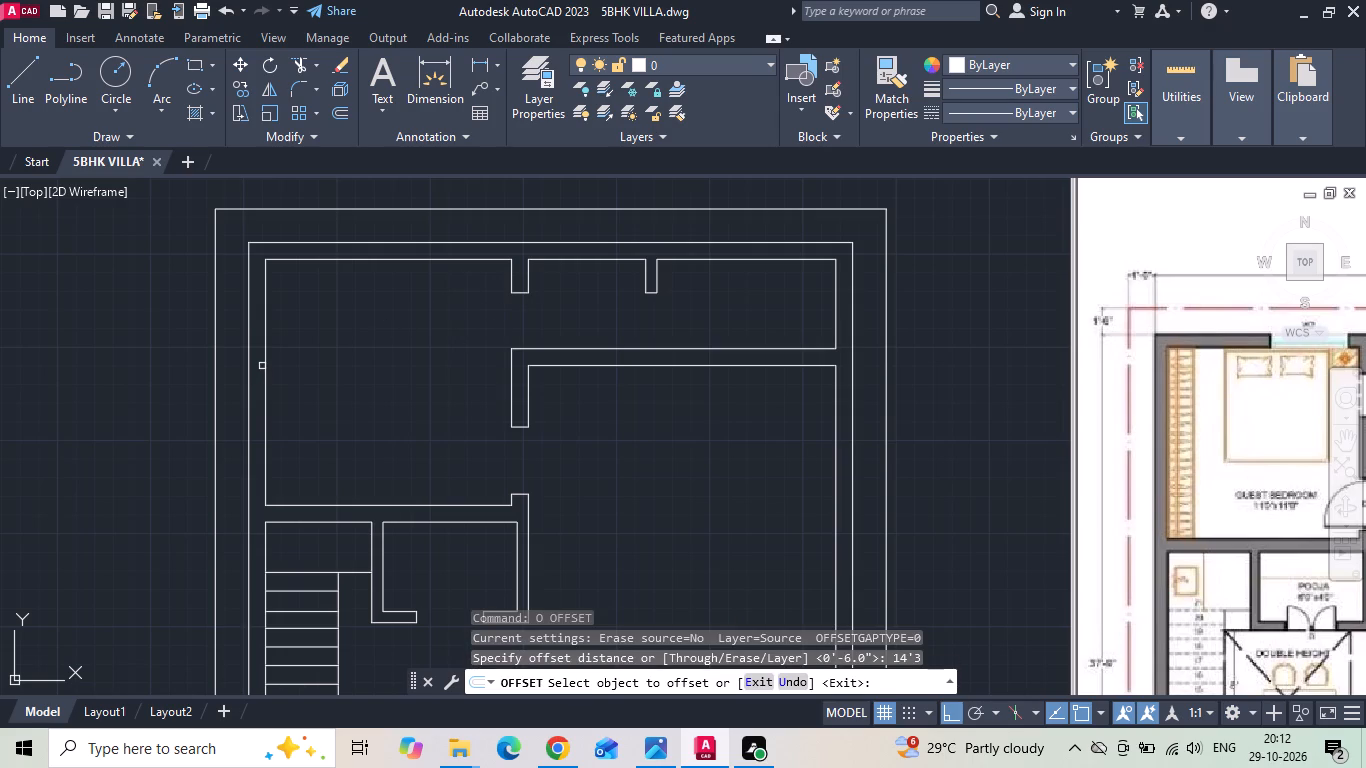
left_click(267, 356)
scroll(503, 414, "down", 1)
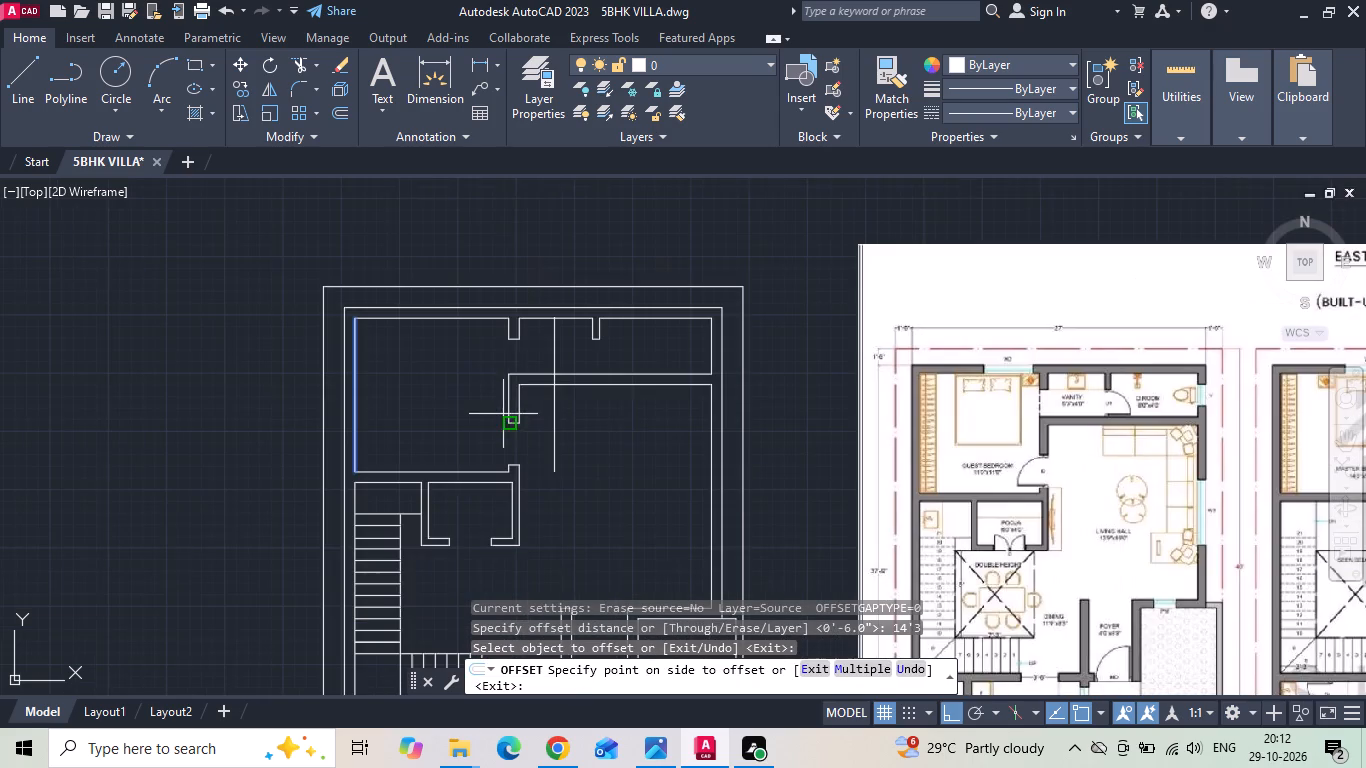
left_click(596, 432)
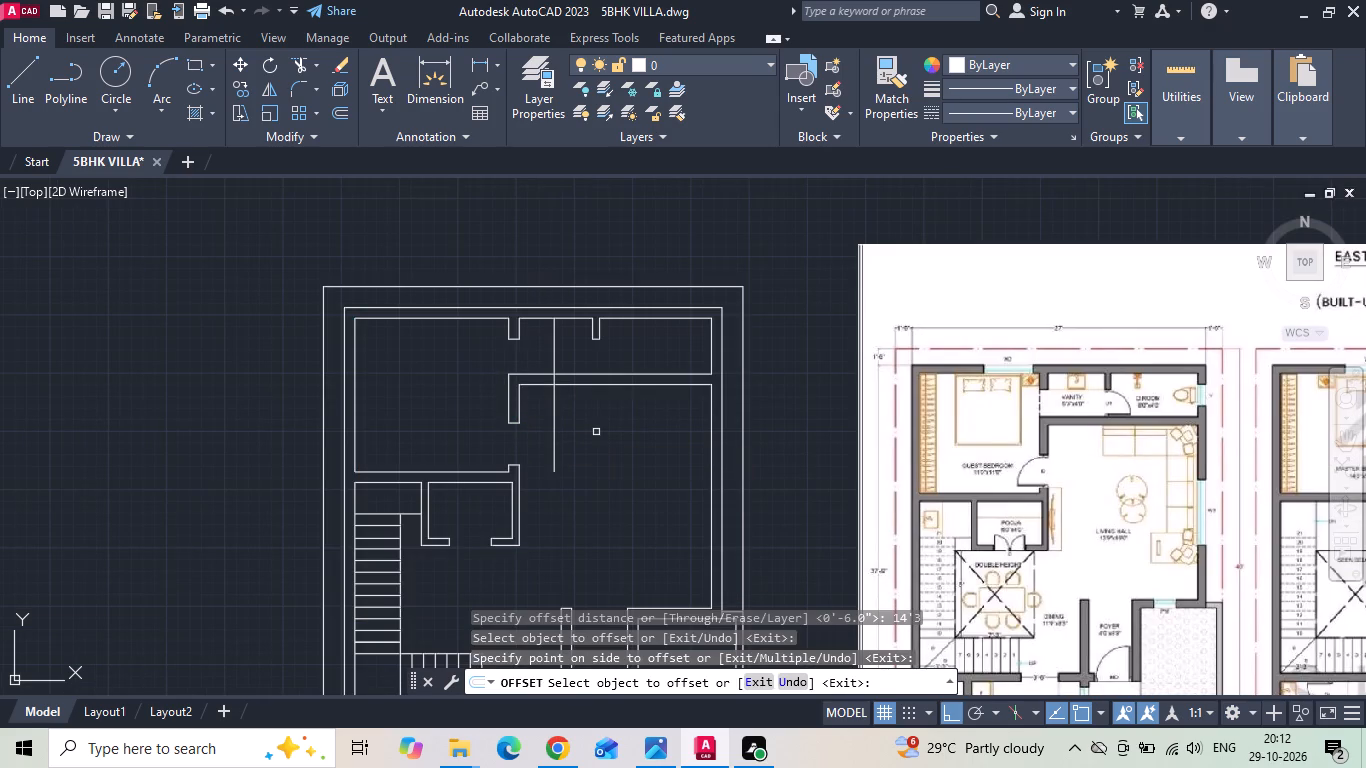
scroll(596, 432, "down", 1)
scroll(596, 428, "up", 1)
key("Escape")
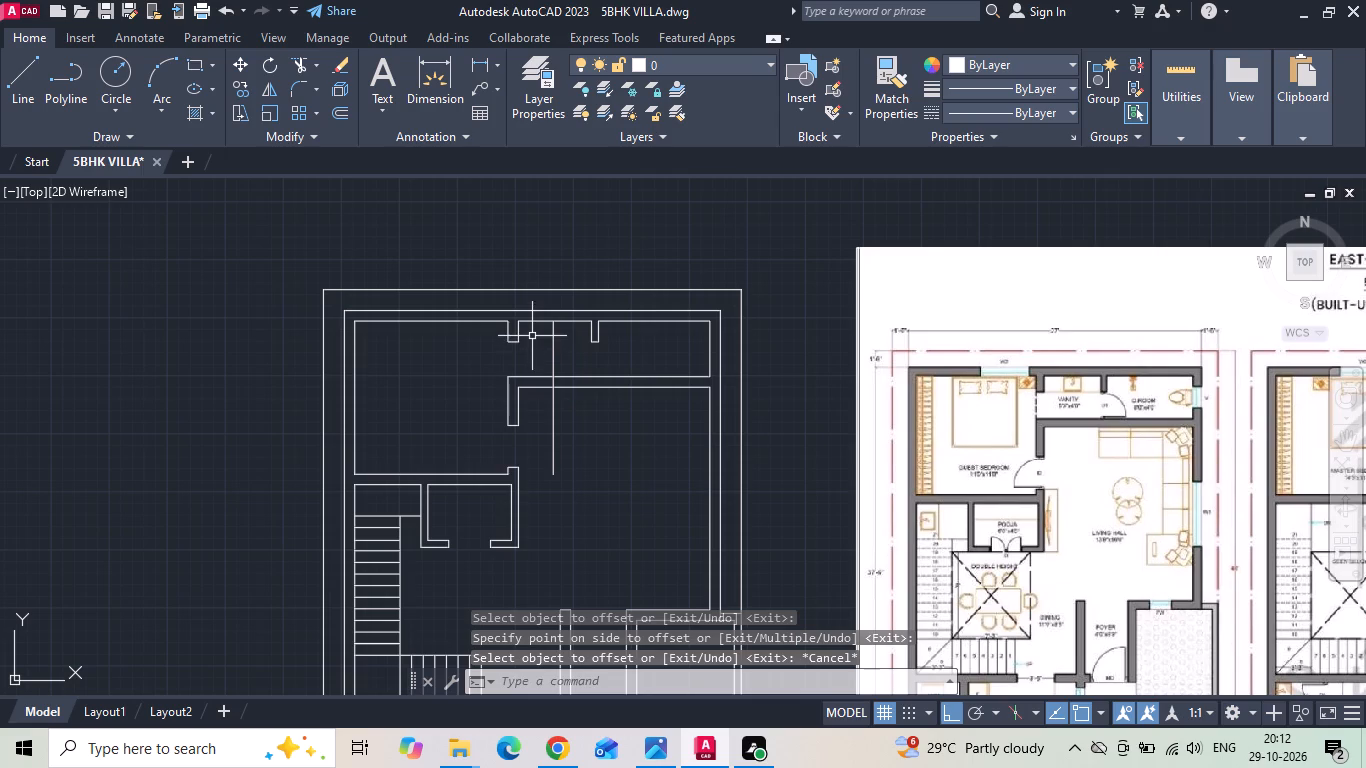
Erase the old bedroom's east wall lines, the vanity's south wall lines and the vanity's inner north wall line.
left_click(532, 336)
left_click(490, 412)
key("Delete")
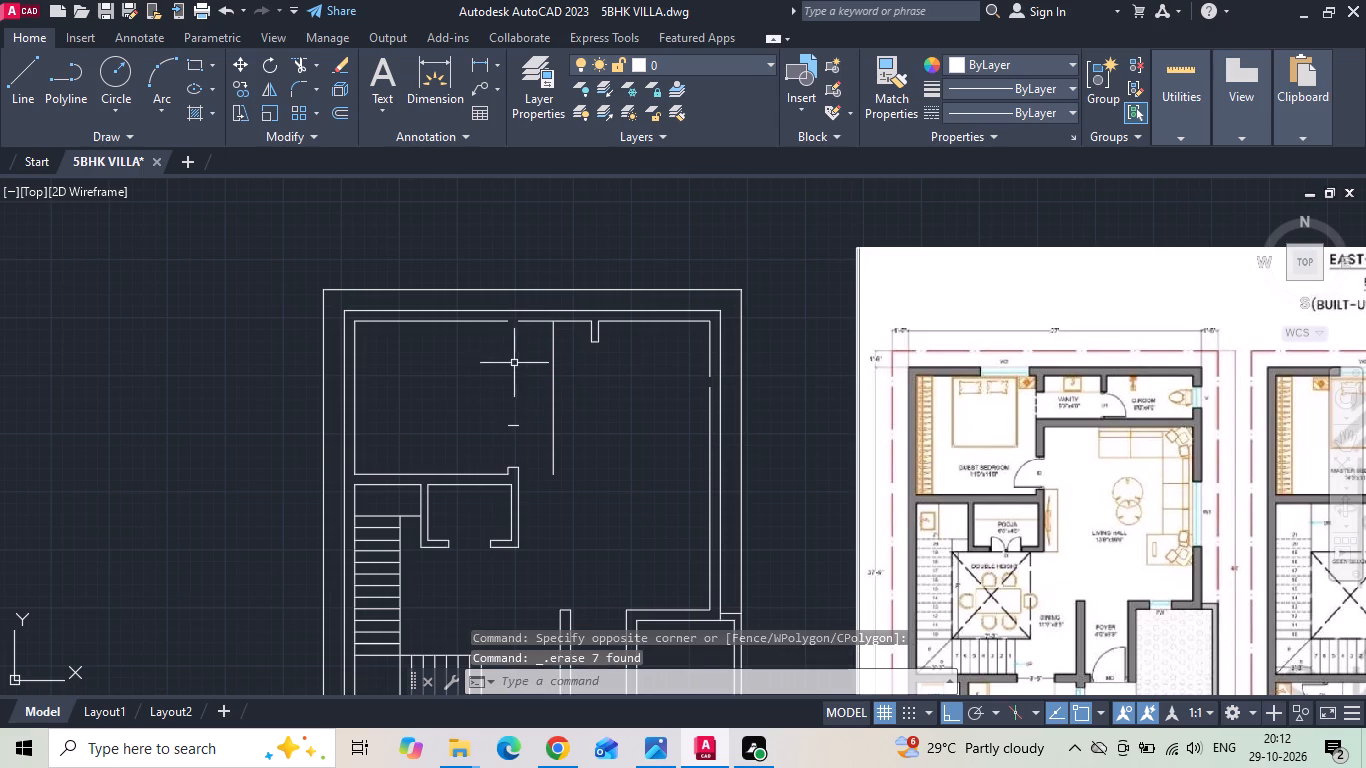
left_click(525, 322)
key("Delete")
Erase the toilet partition stub, the toilet's inner north and east wall lines, and the leftover bedroom door jamb line.
scroll(598, 328, "up", 1)
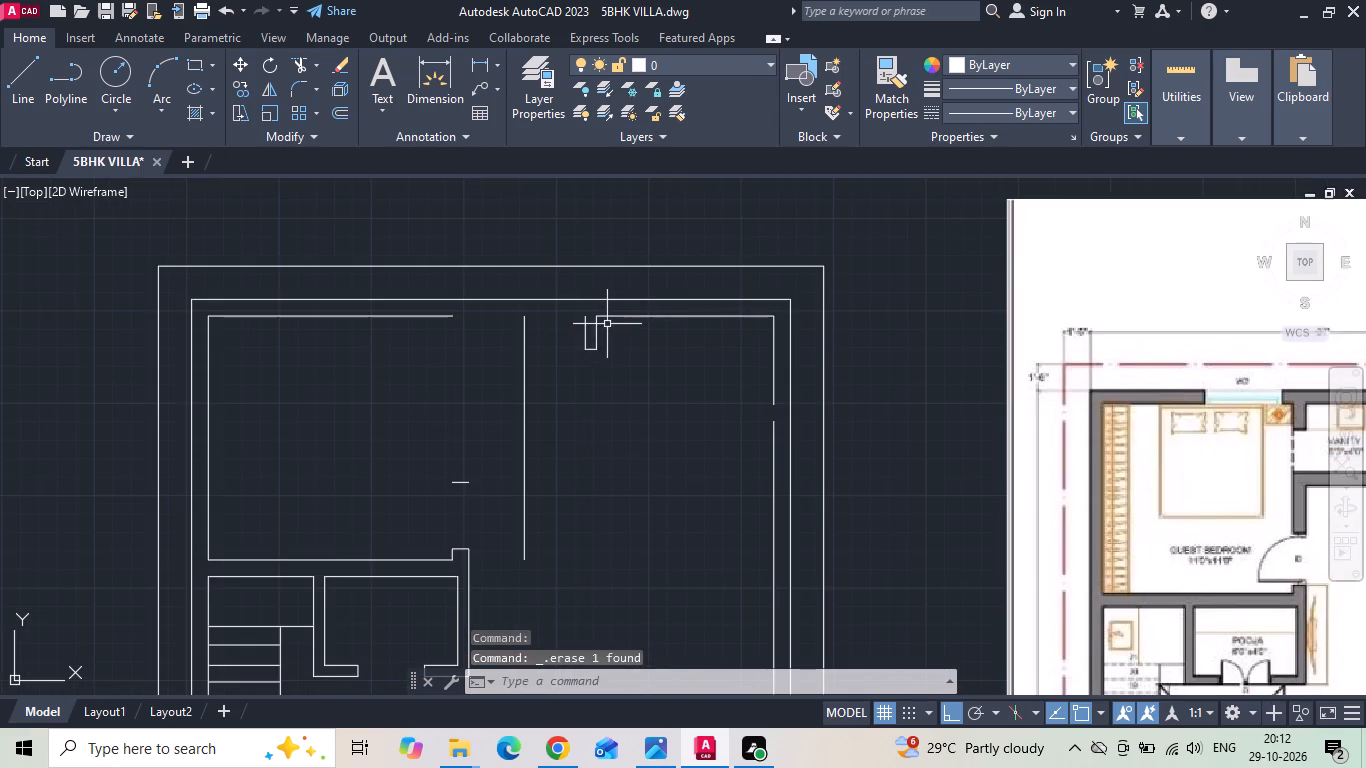
left_click_drag(610, 324, 603, 358)
left_click(568, 394)
key("Delete")
left_click(656, 314)
key("Delete")
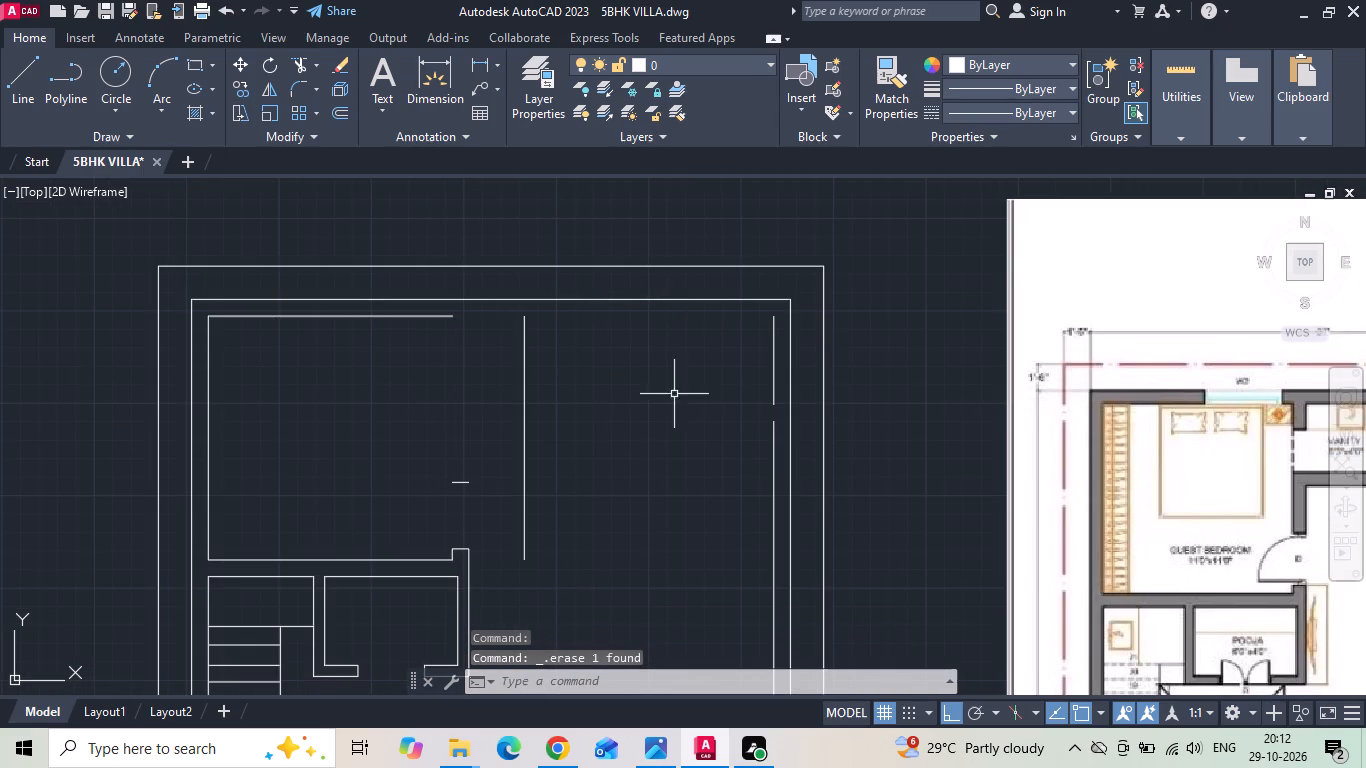
left_click(774, 371)
key("Delete")
left_click_drag(493, 463, 454, 487)
left_click(426, 505)
key("Delete")
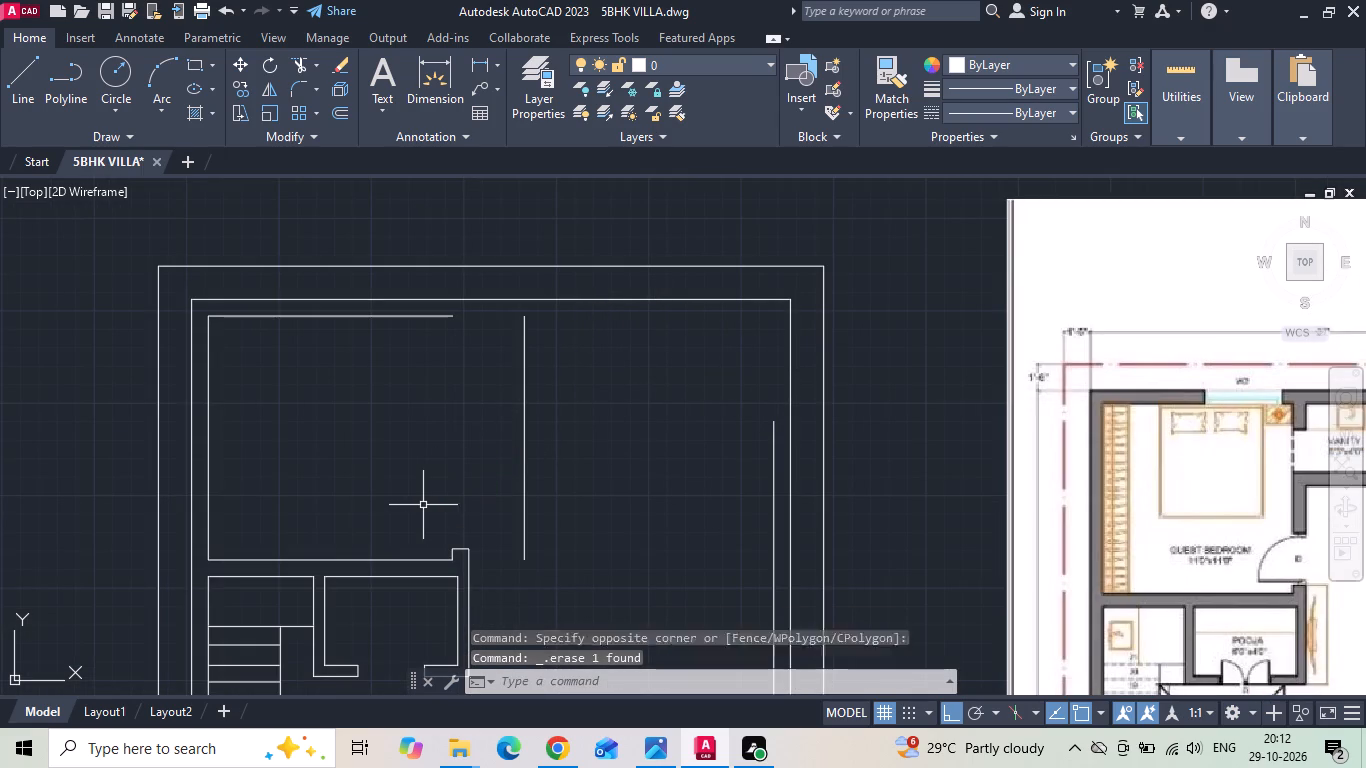
Offset the master bedroom's new east wall line 9" to the east to form the wall thickness.
type("O")
key("space")
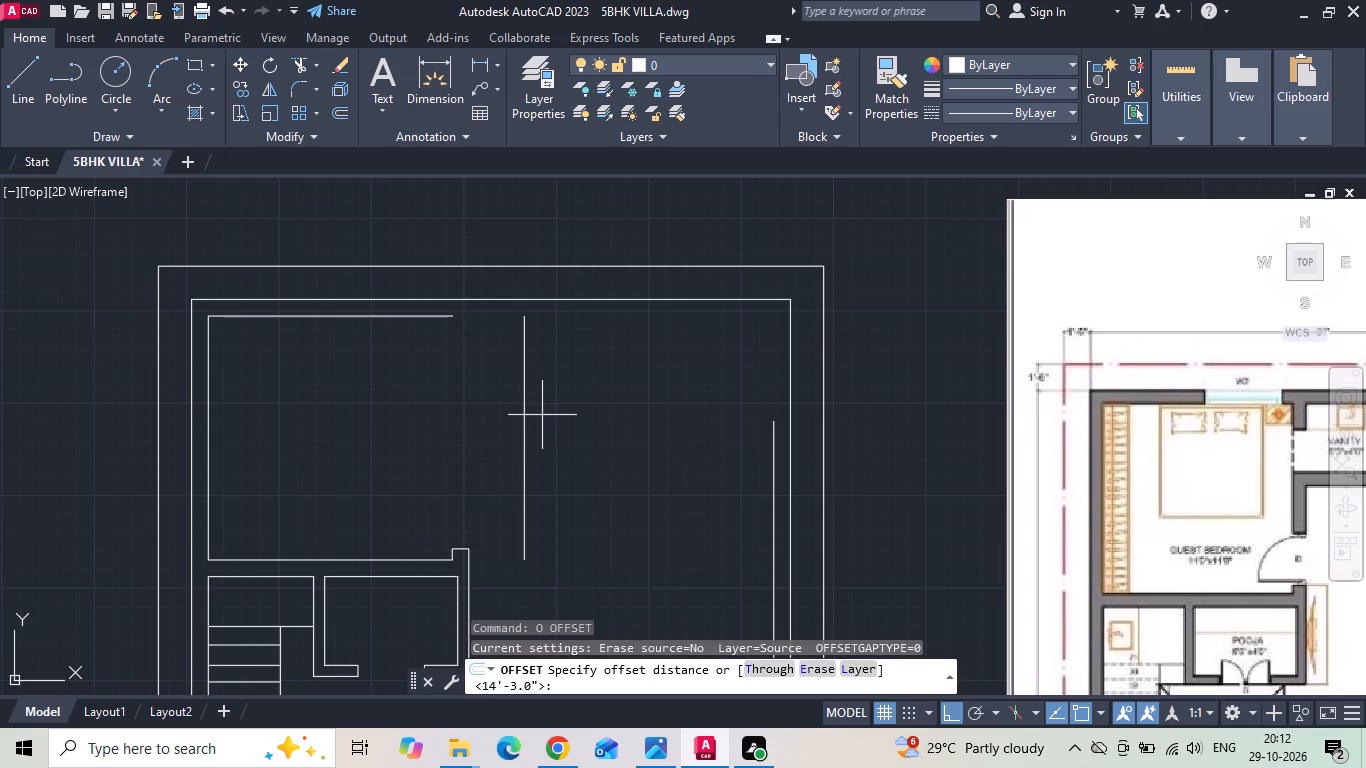
type("9")
key("space")
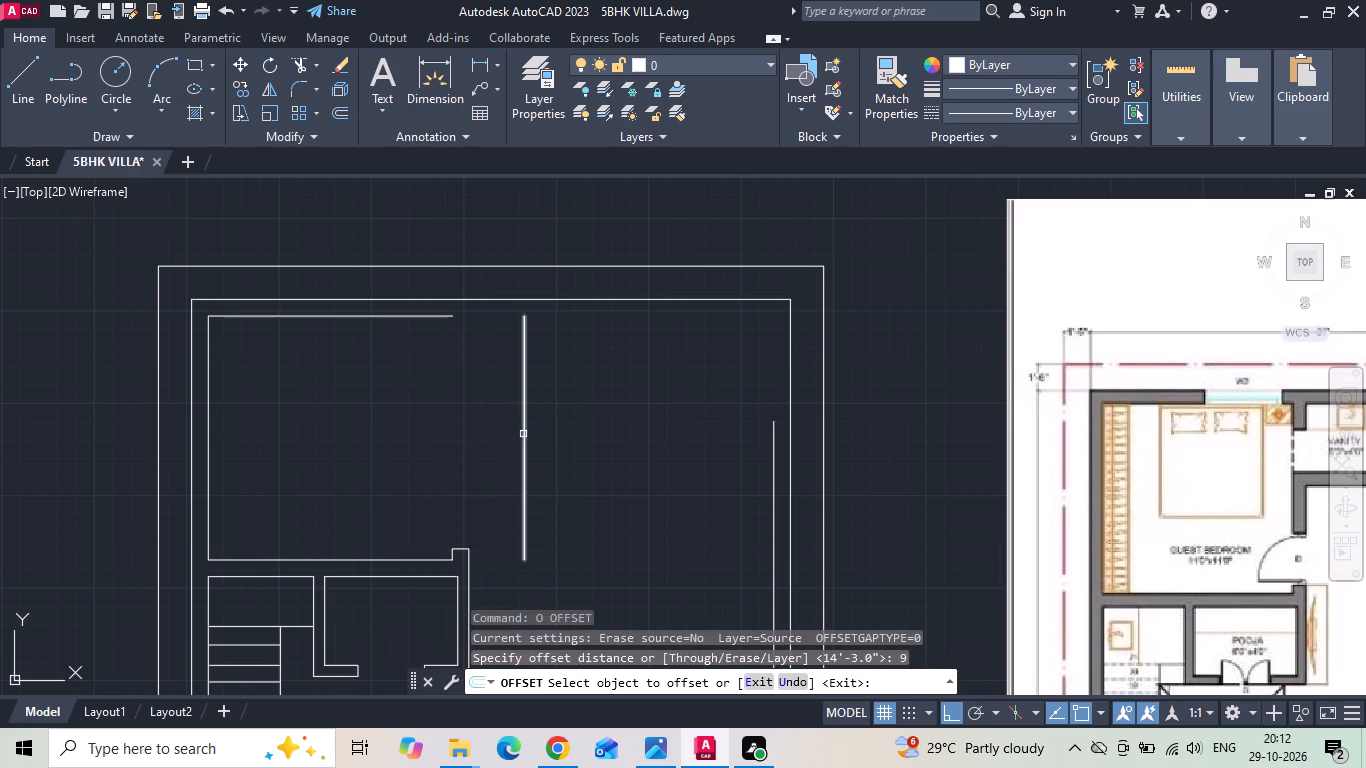
left_click_drag(524, 432, 565, 410)
left_click(609, 396)
key("Escape")
Extend the master bedroom's inner north wall line east to the new partition wall.
type("EX")
key("space")
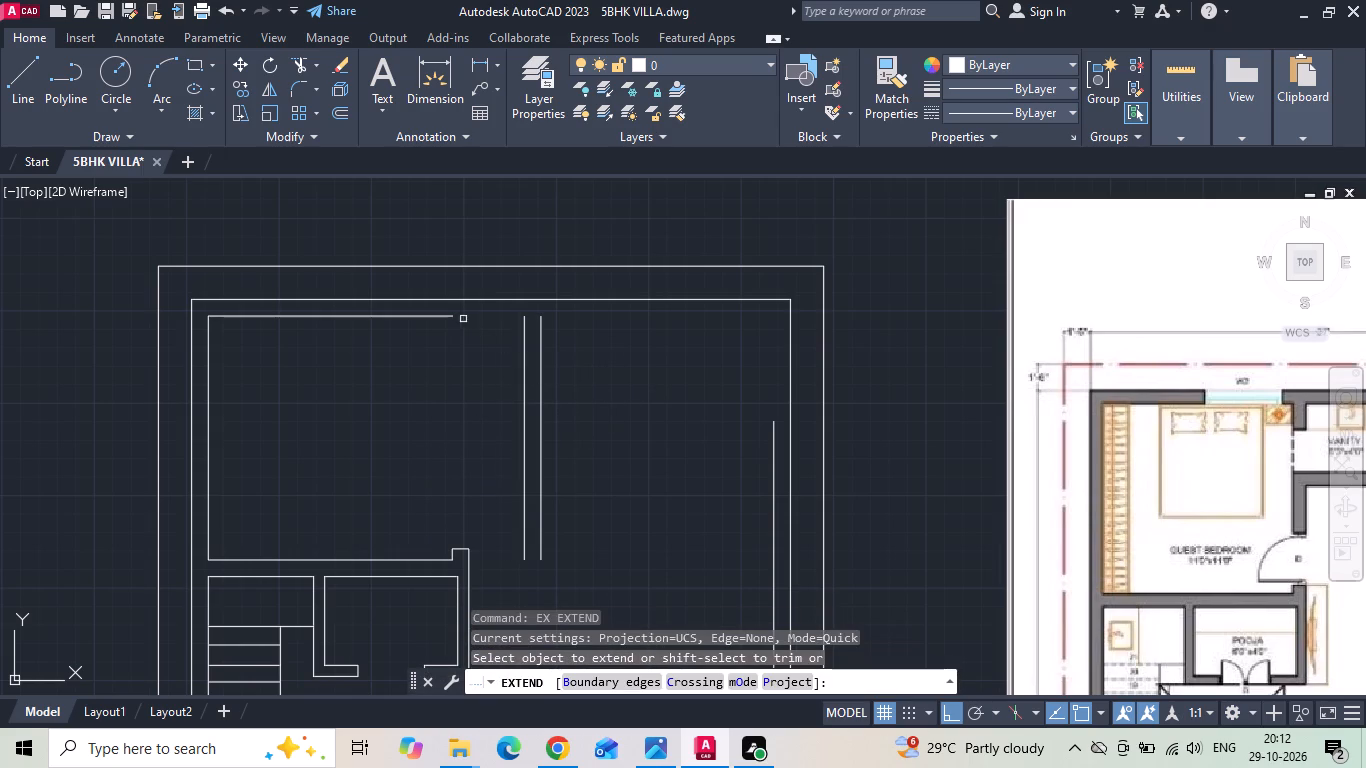
left_click(441, 314)
key("Escape")
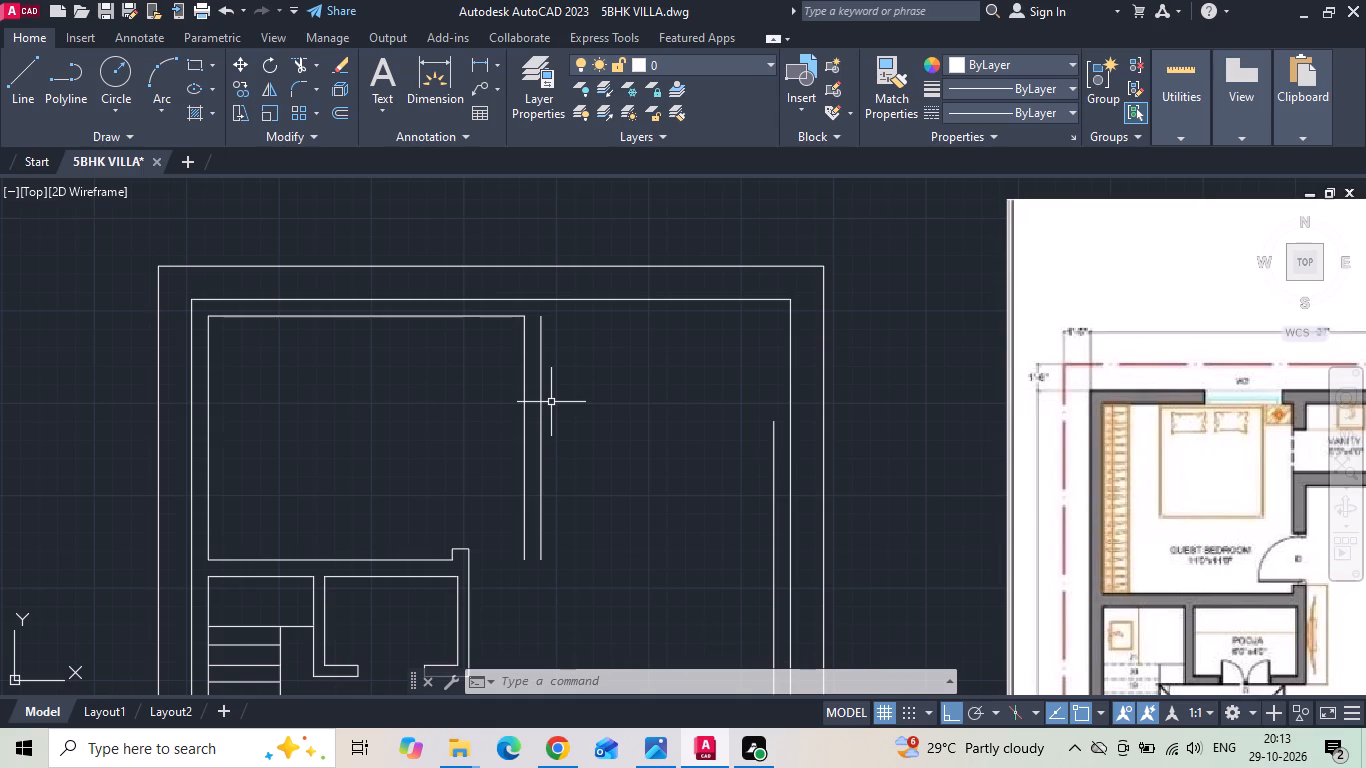
Examine the master bedroom, attached toilet and wet area layout in the reference image's first floor plan.
scroll(455, 408, "down", 1)
middle_click_drag(1101, 432, 1088, 437)
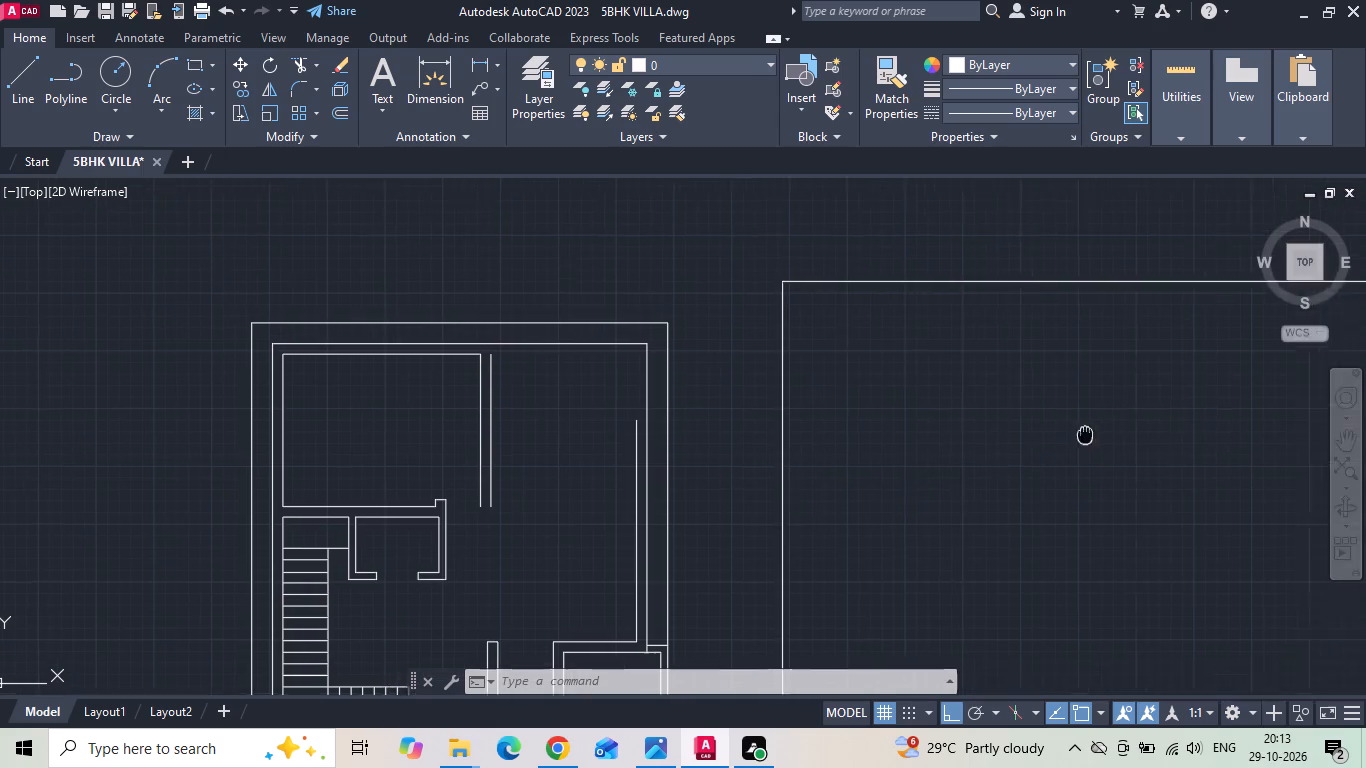
middle_click_drag(1088, 437, 1010, 450)
middle_click_drag(1142, 468, 807, 478)
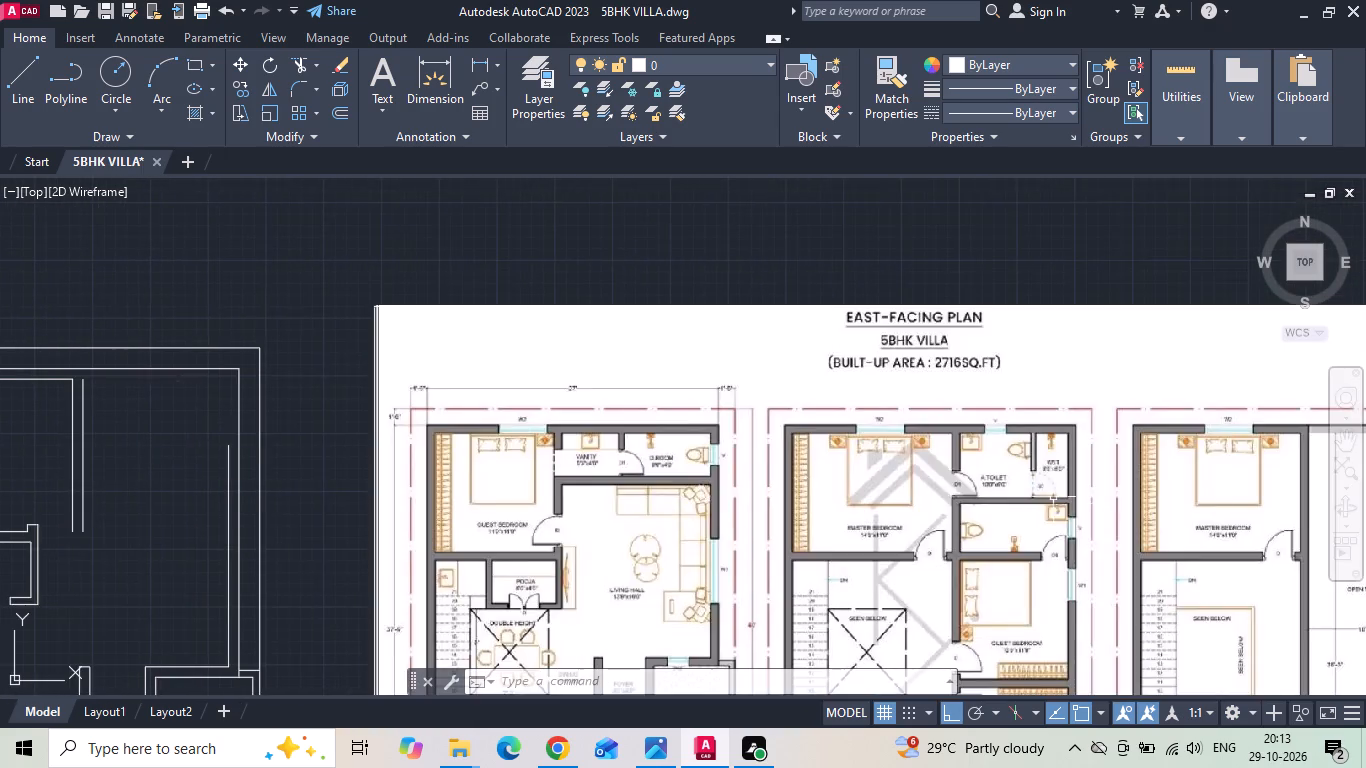
scroll(1144, 506, "up", 2)
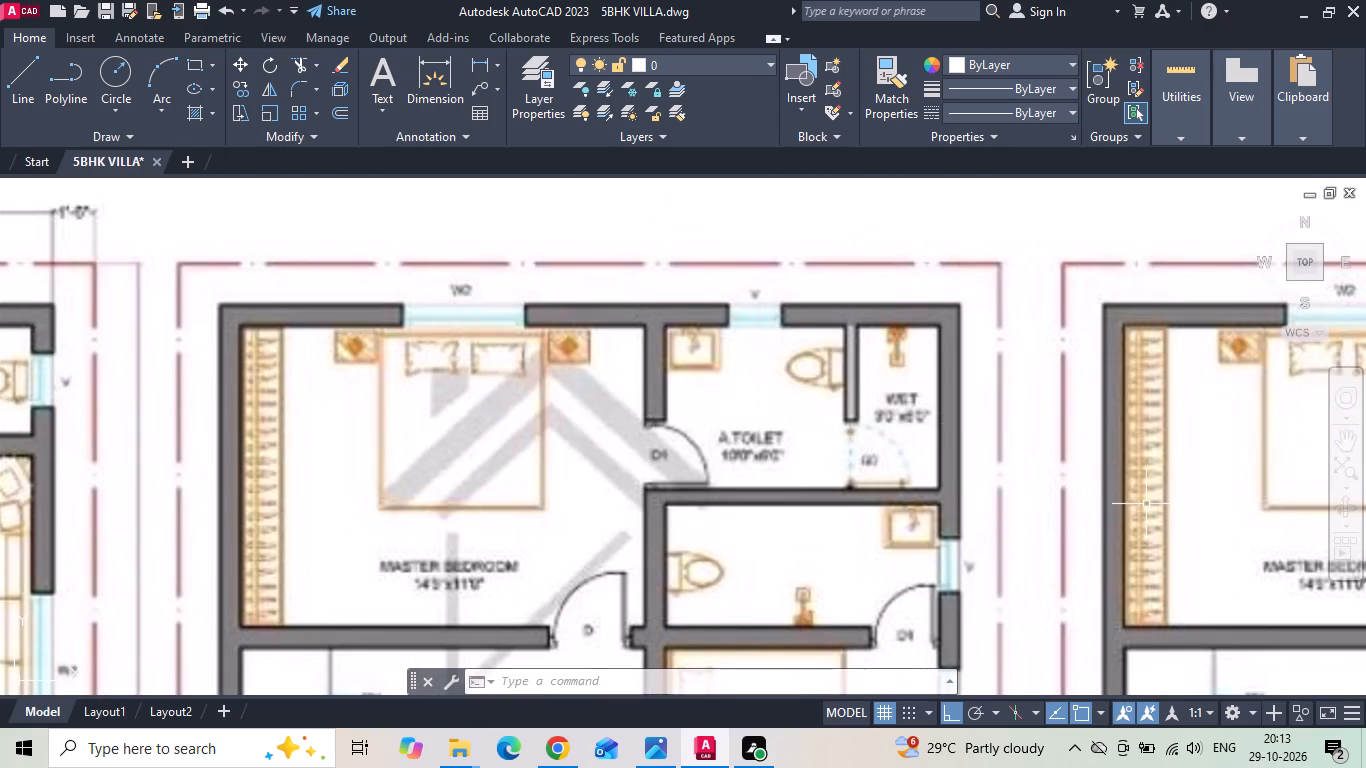
scroll(1113, 449, "down", 2)
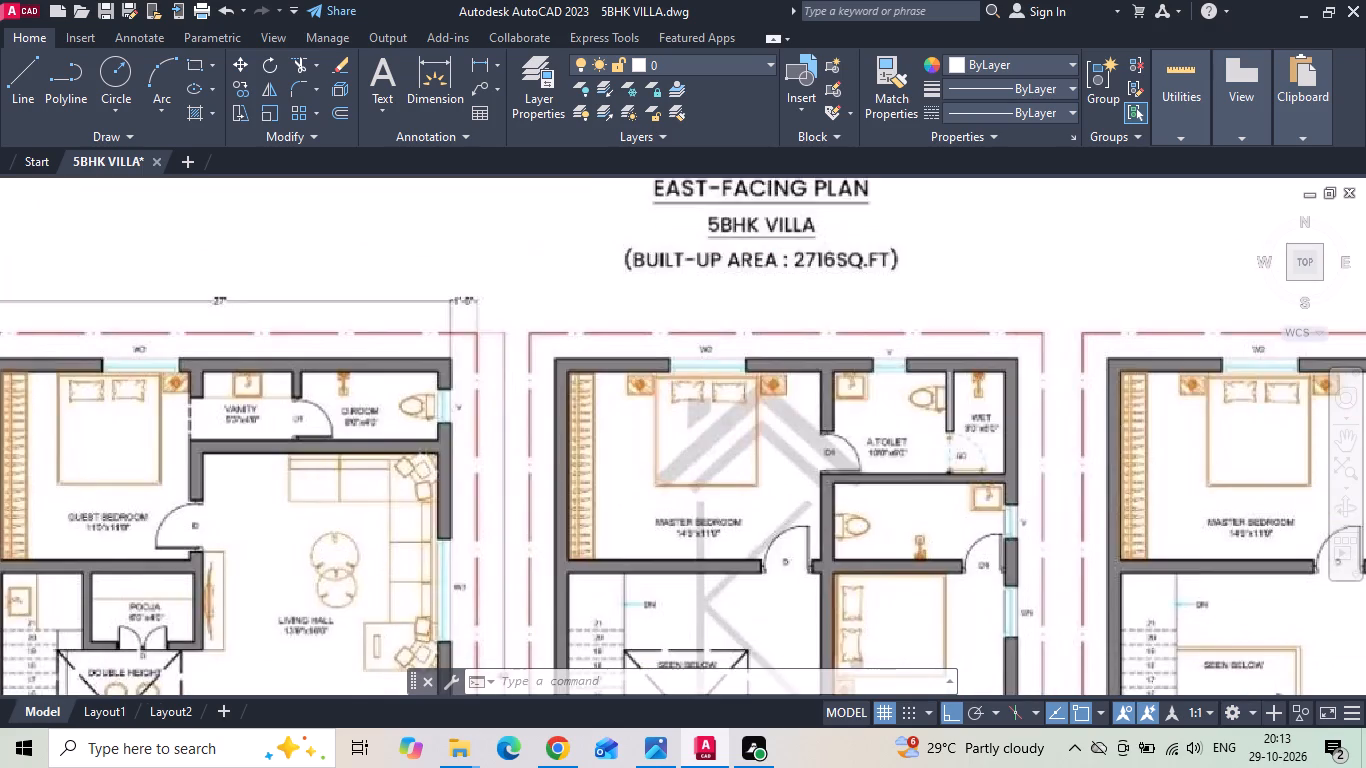
scroll(1076, 420, "up", 3)
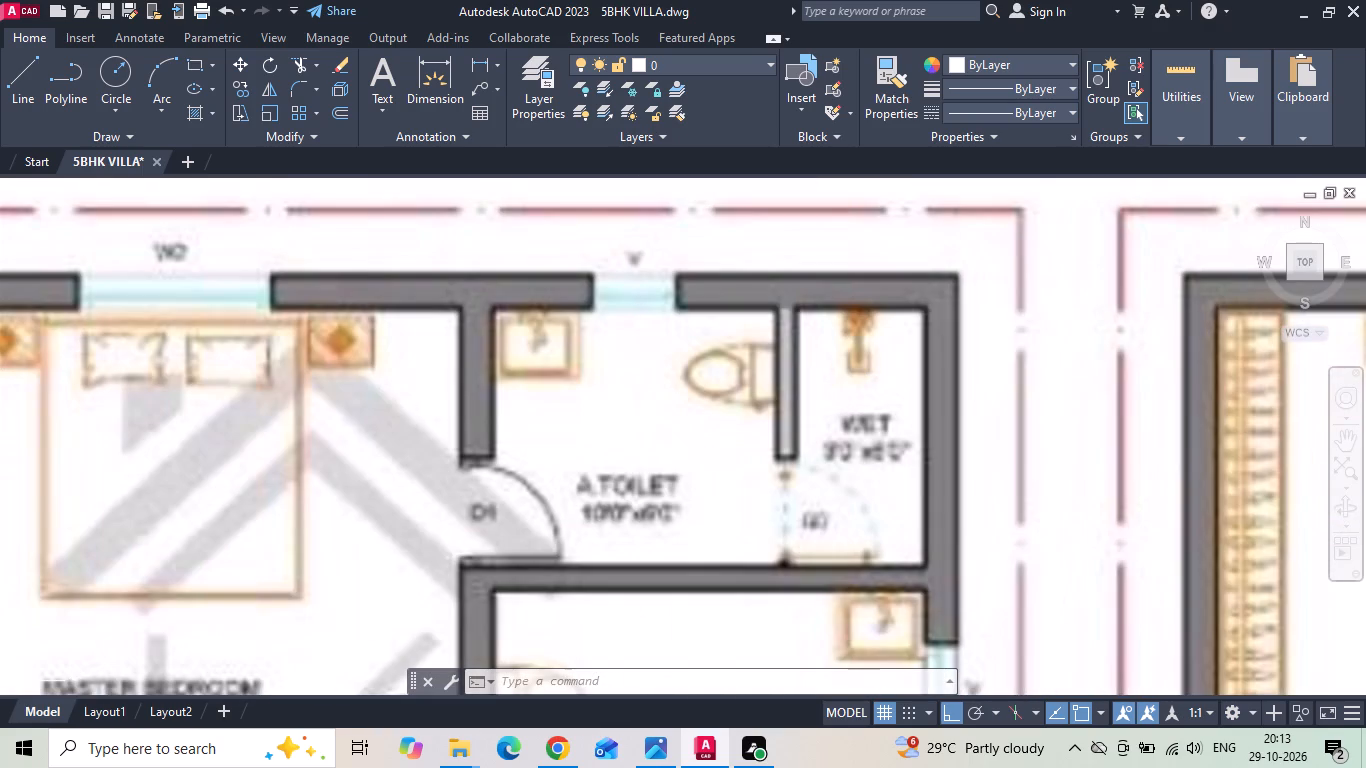
scroll(1073, 418, "down", 3)
scroll(592, 435, "down", 2)
scroll(328, 438, "up", 2)
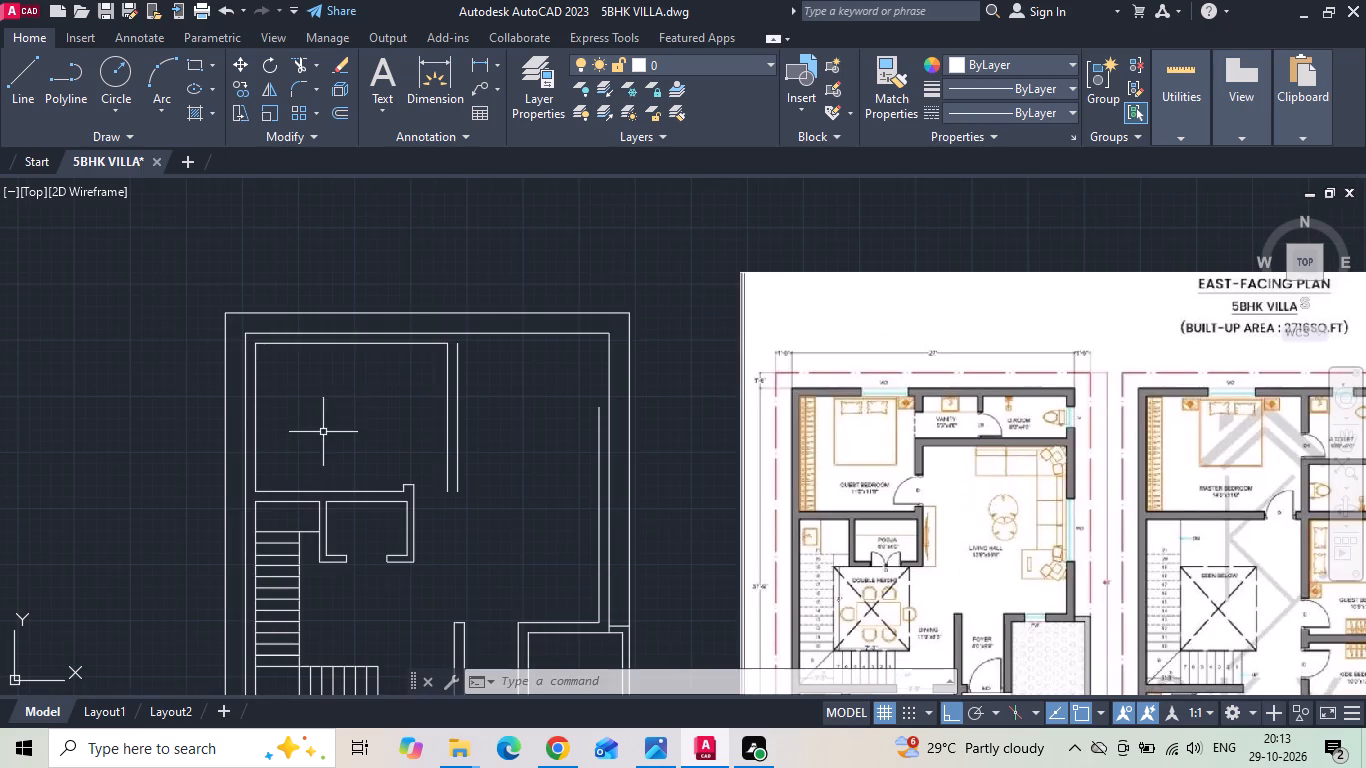
Measure the clear width between the new partition wall and the inner east wall line.
left_click(485, 67)
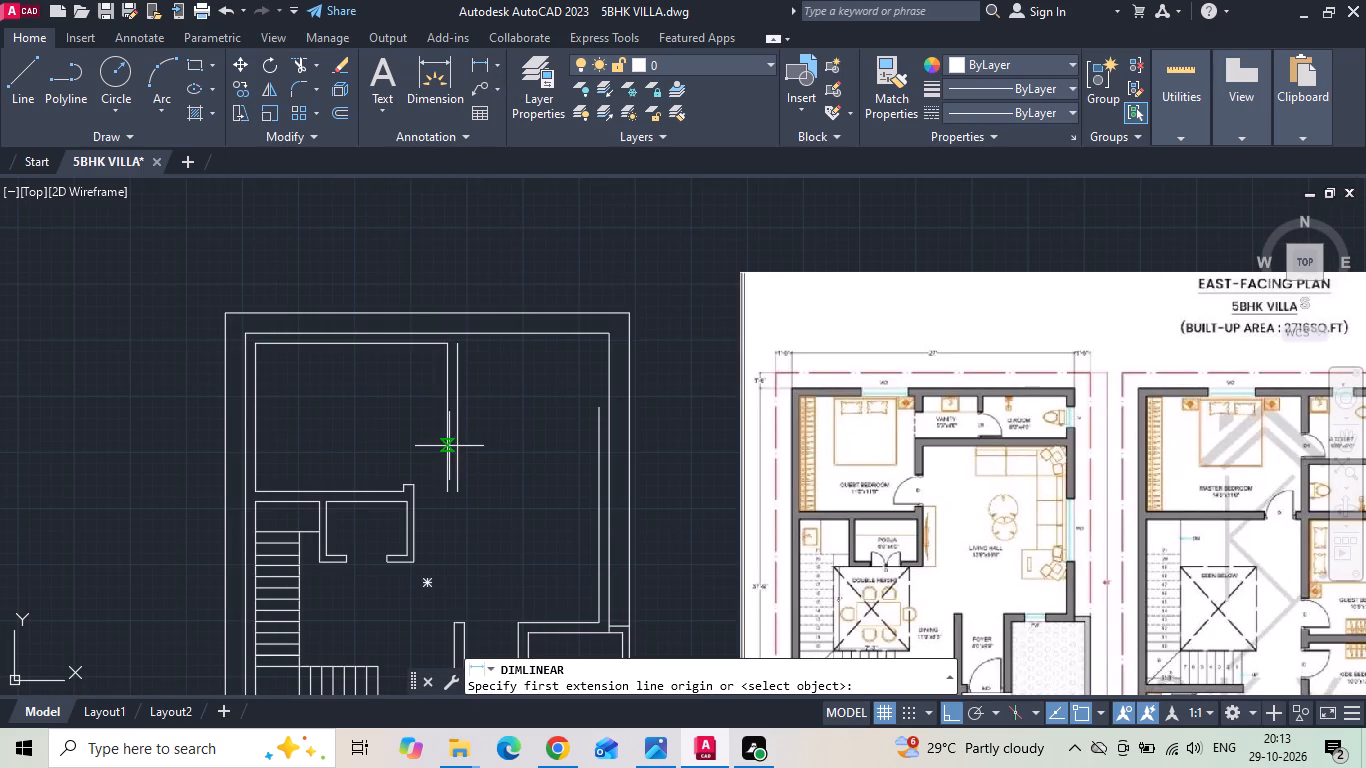
left_click(462, 435)
left_click(596, 433)
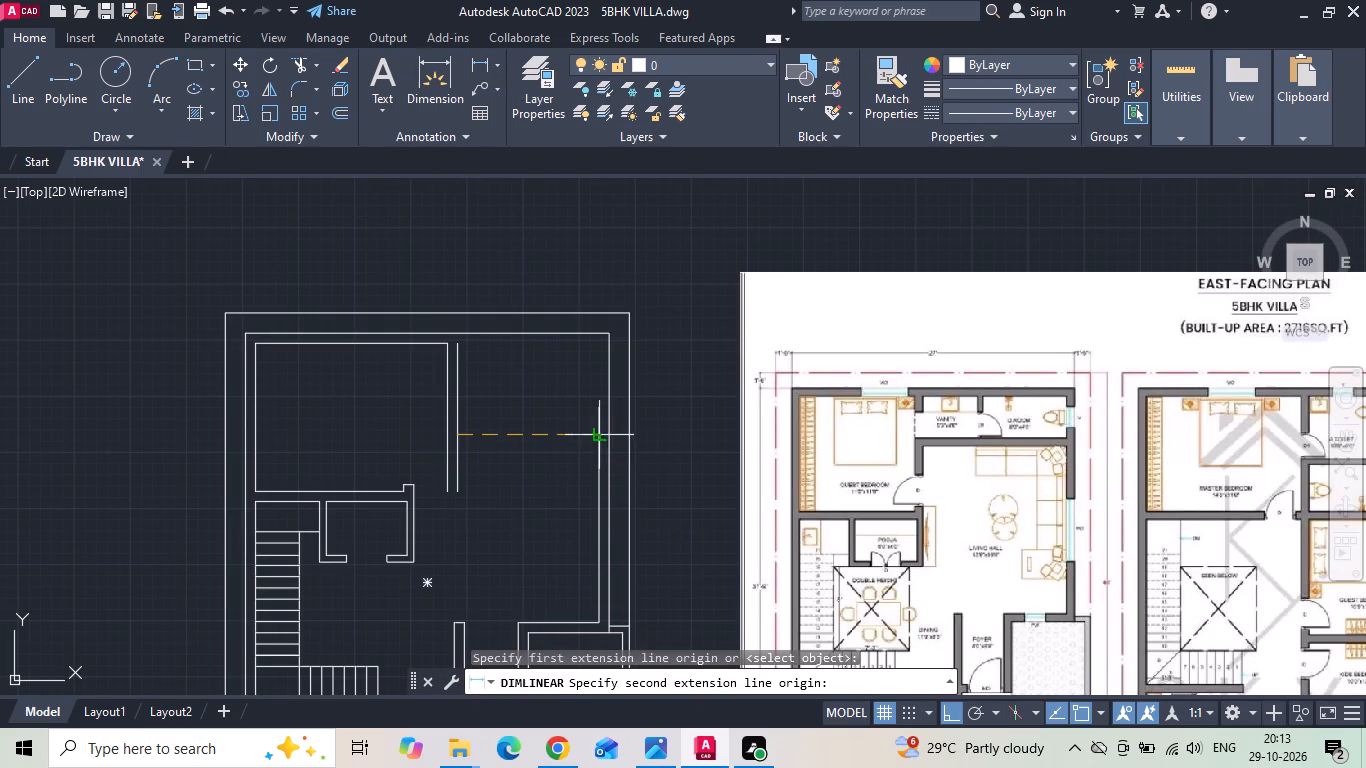
scroll(596, 433, "up", 2)
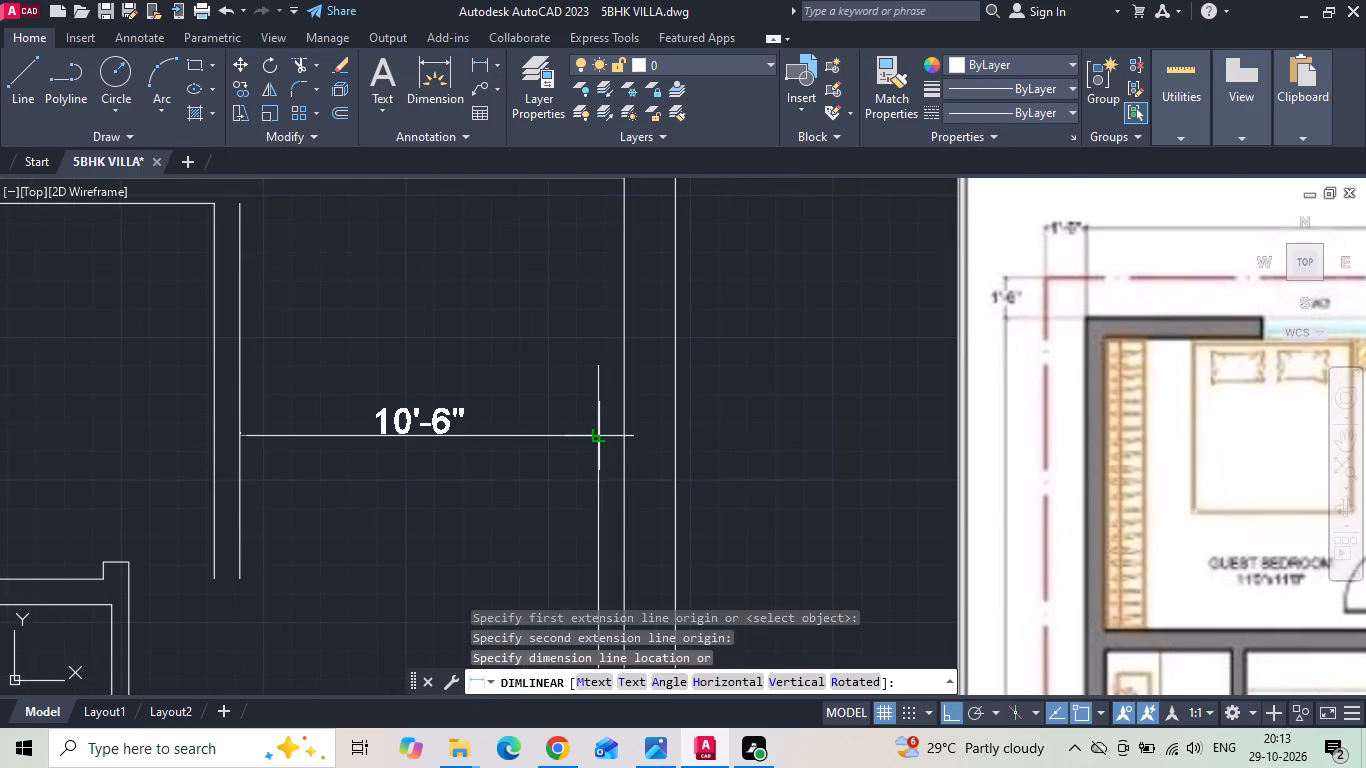
key("Escape")
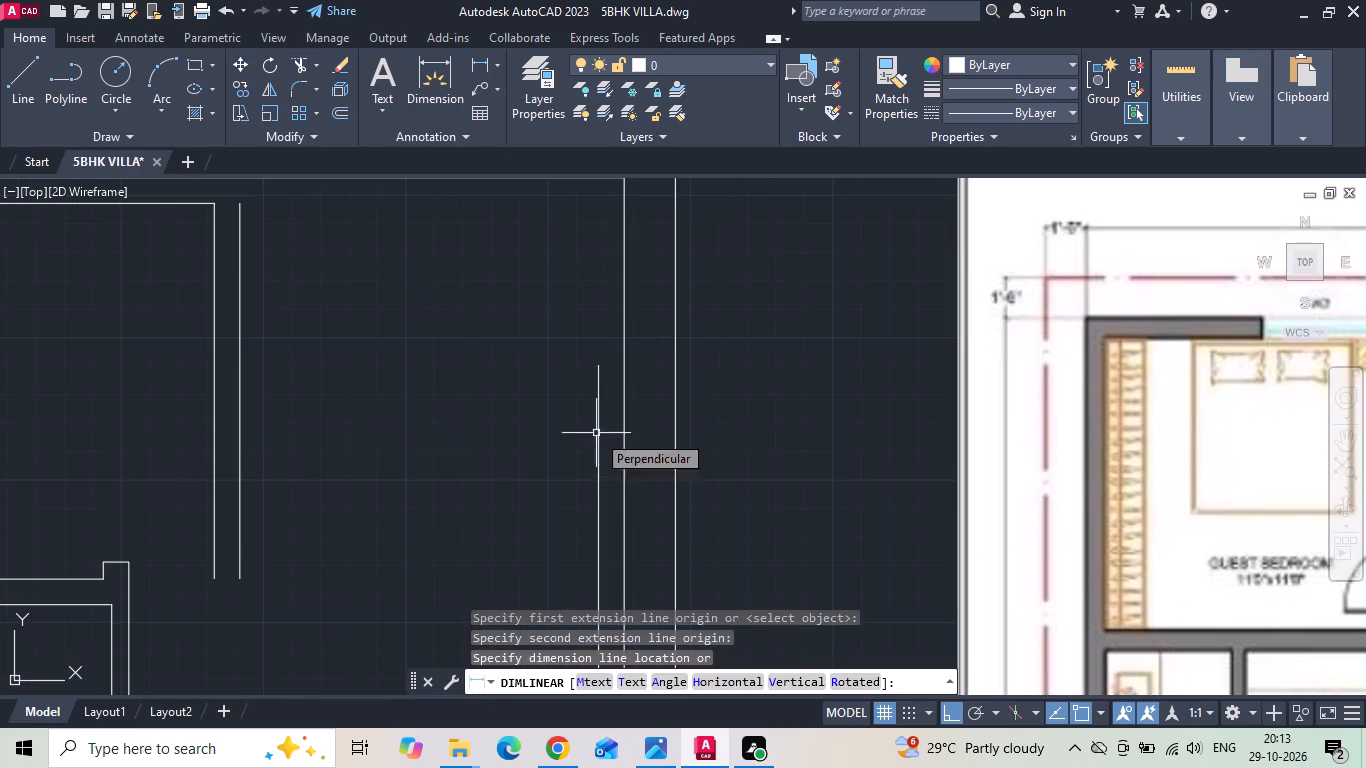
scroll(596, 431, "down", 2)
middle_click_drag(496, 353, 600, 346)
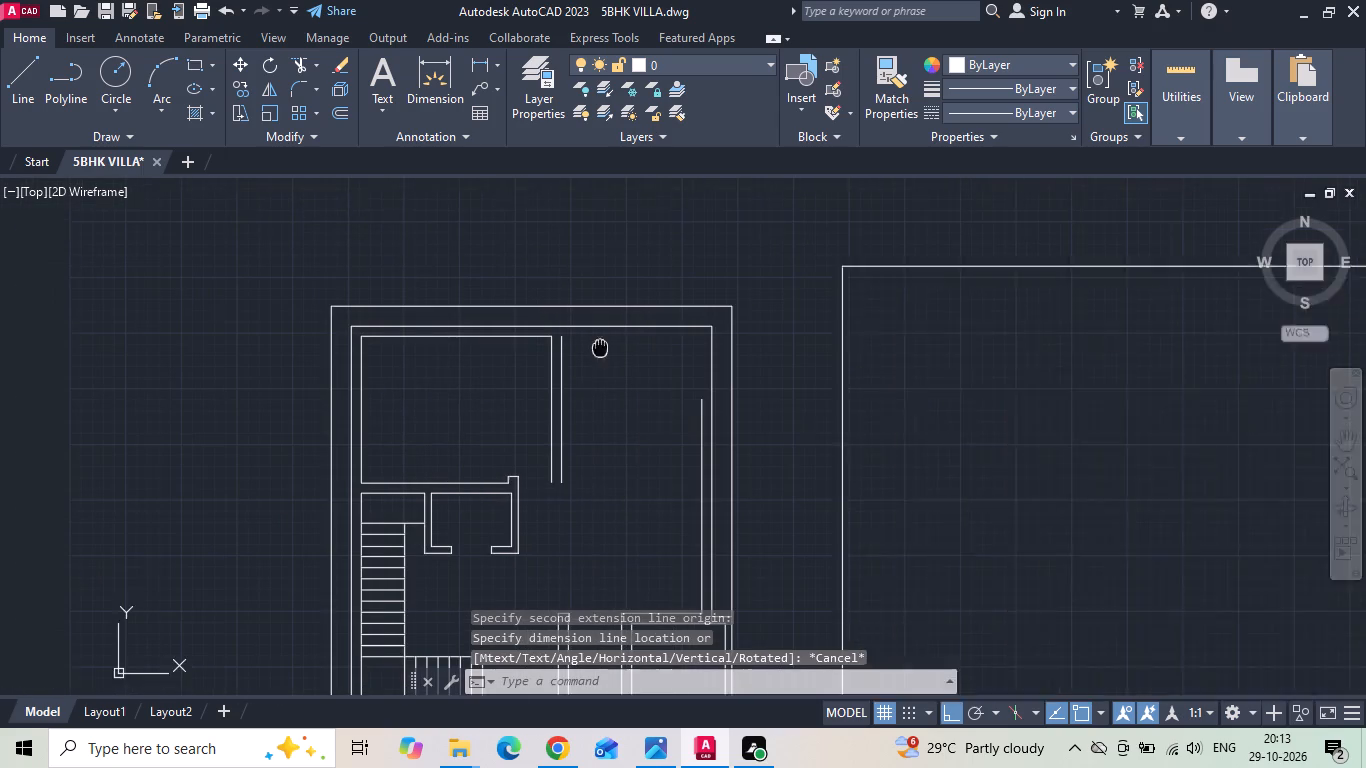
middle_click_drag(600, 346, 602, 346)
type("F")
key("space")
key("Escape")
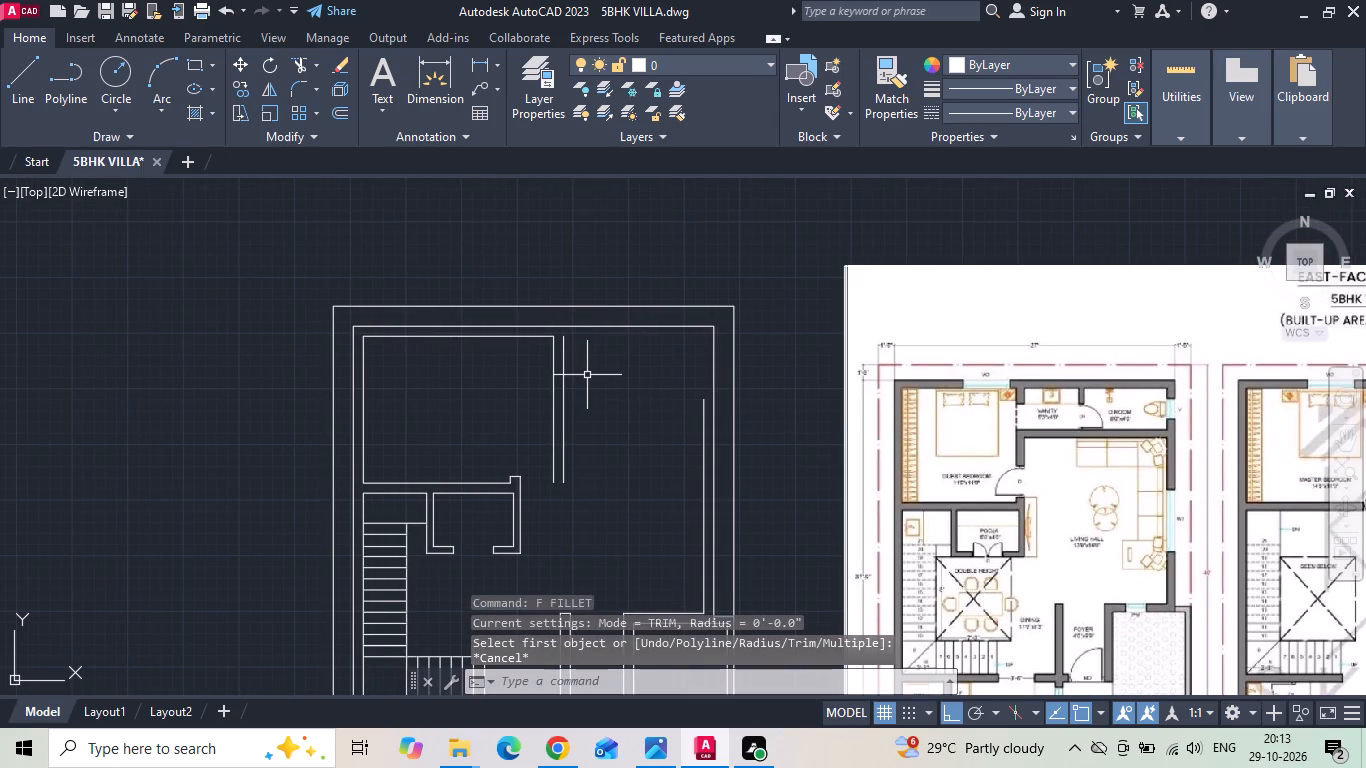
Extend the inner north wall line east to the inner east wall line, and the inner east wall line north to meet it.
type("EX")
key("space")
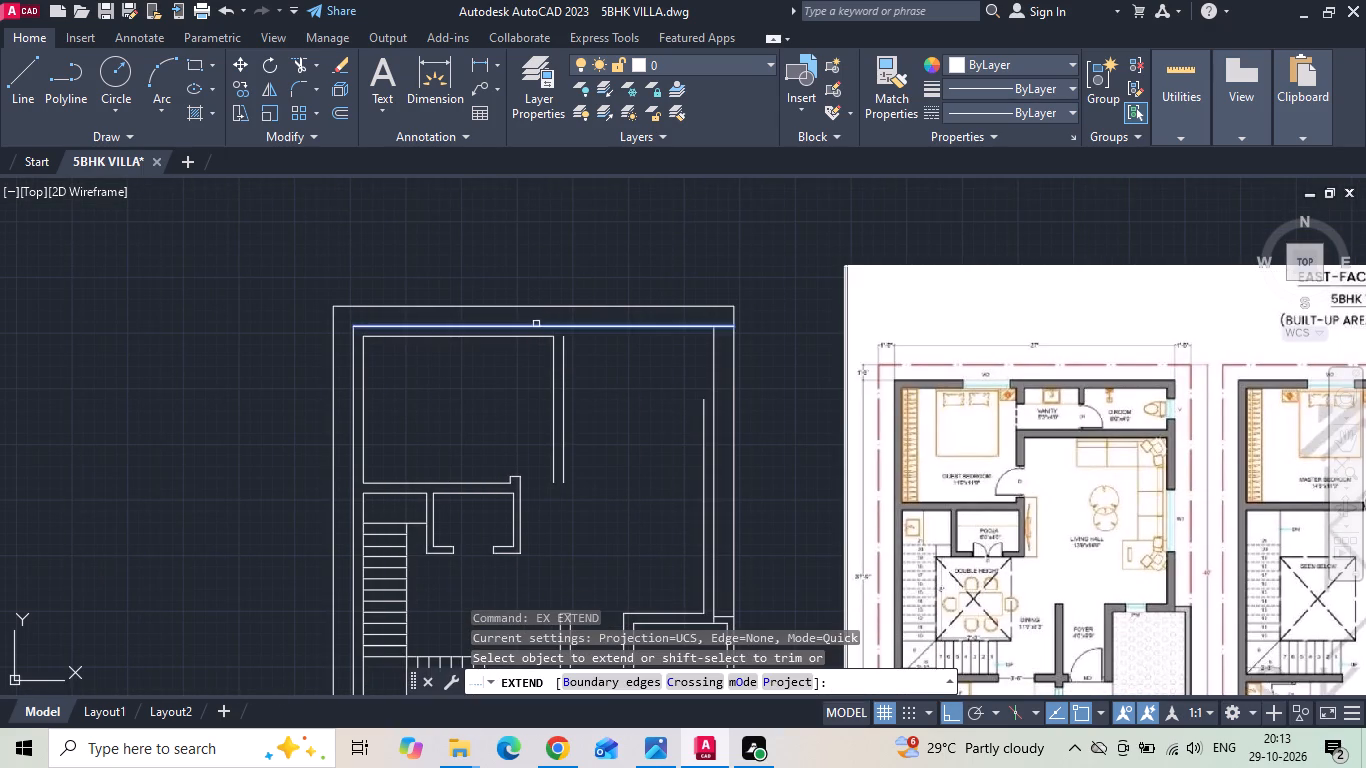
left_click(532, 335)
left_click(553, 336)
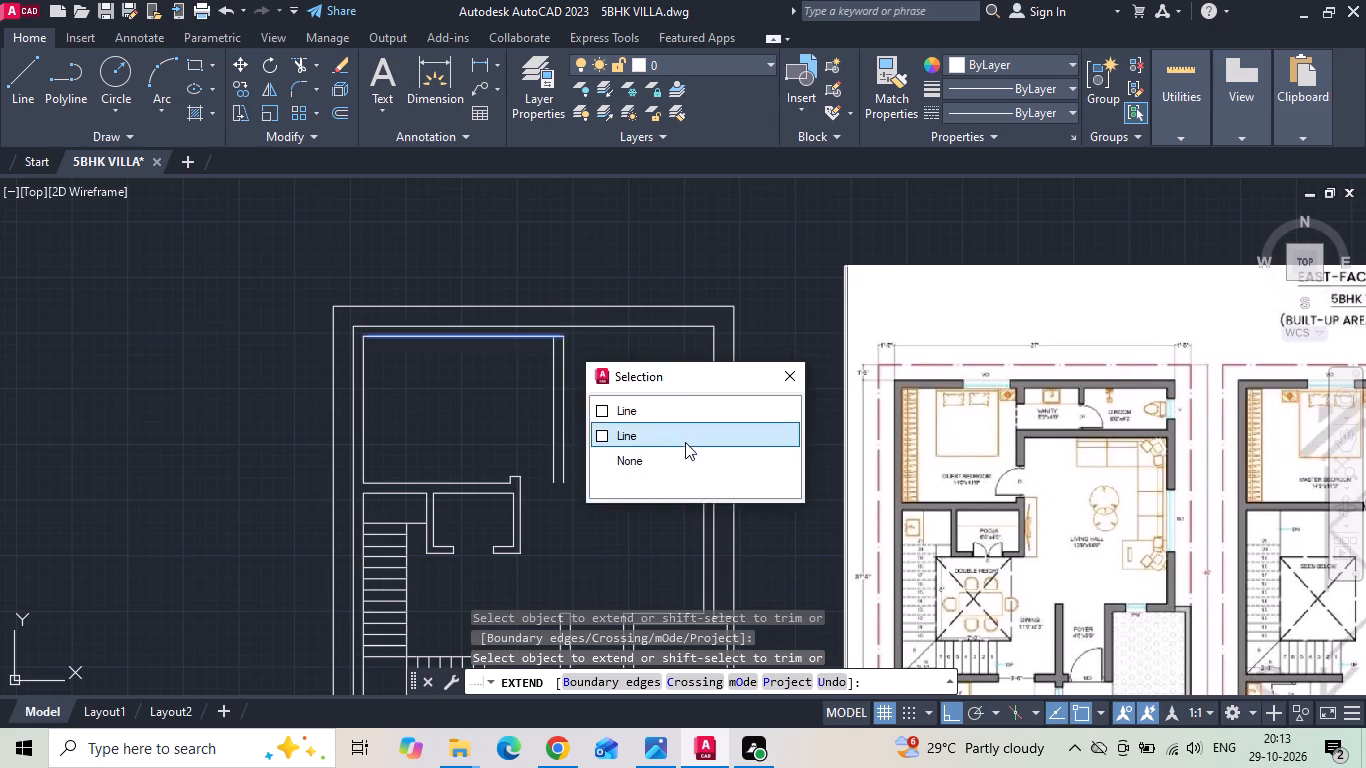
left_click(696, 415)
left_click(707, 429)
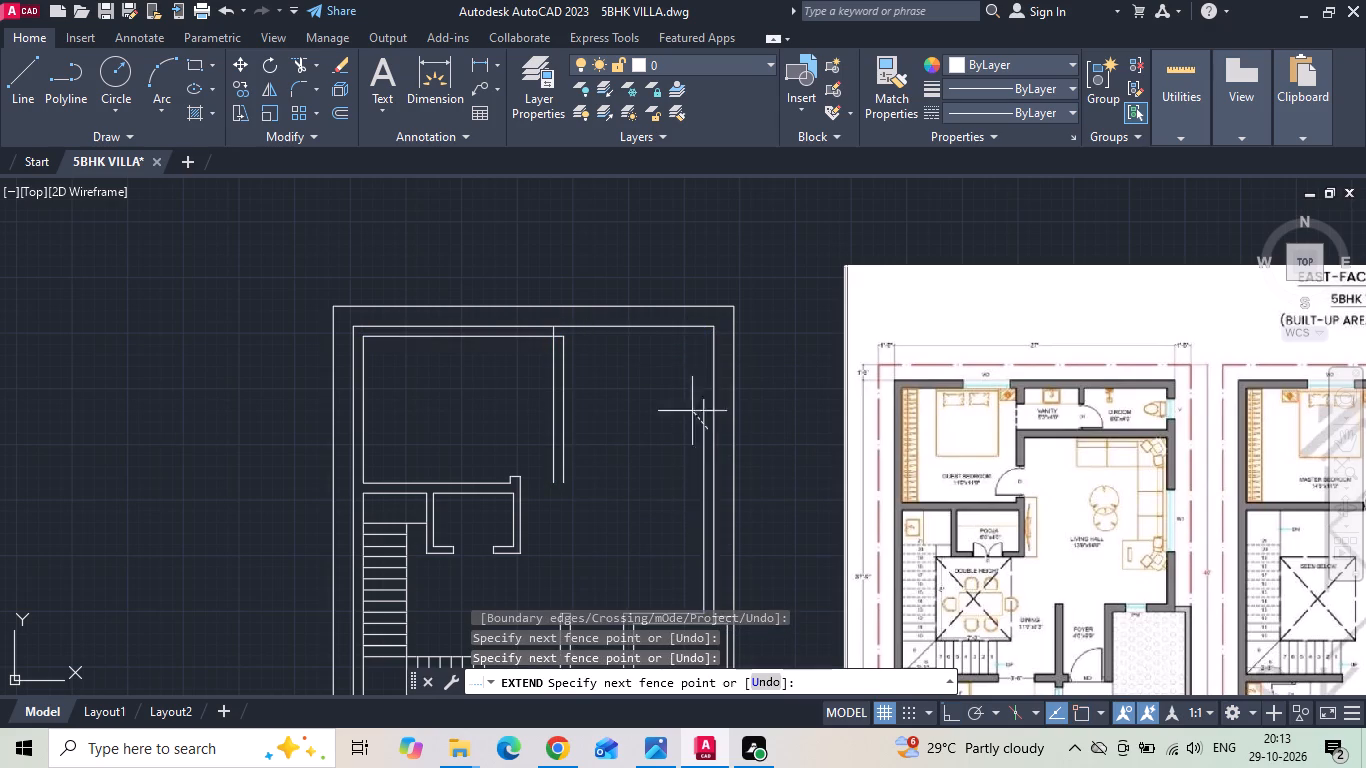
left_click(584, 343)
left_click(558, 334)
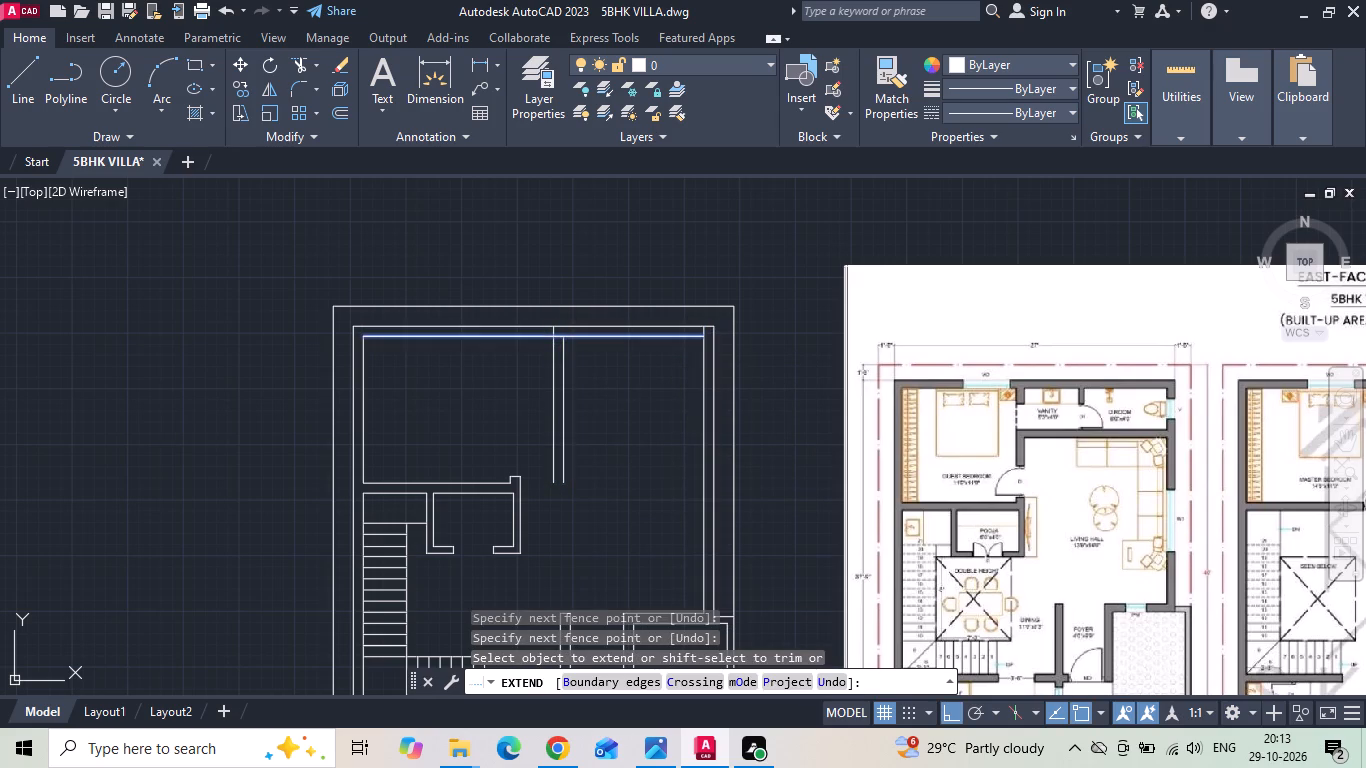
key("Escape")
Trim the partition and east wall lines projecting past the inner north wall line, and that line's piece between the two partition lines.
key("t")
key("r")
key("space")
scroll(581, 349, "up", 2)
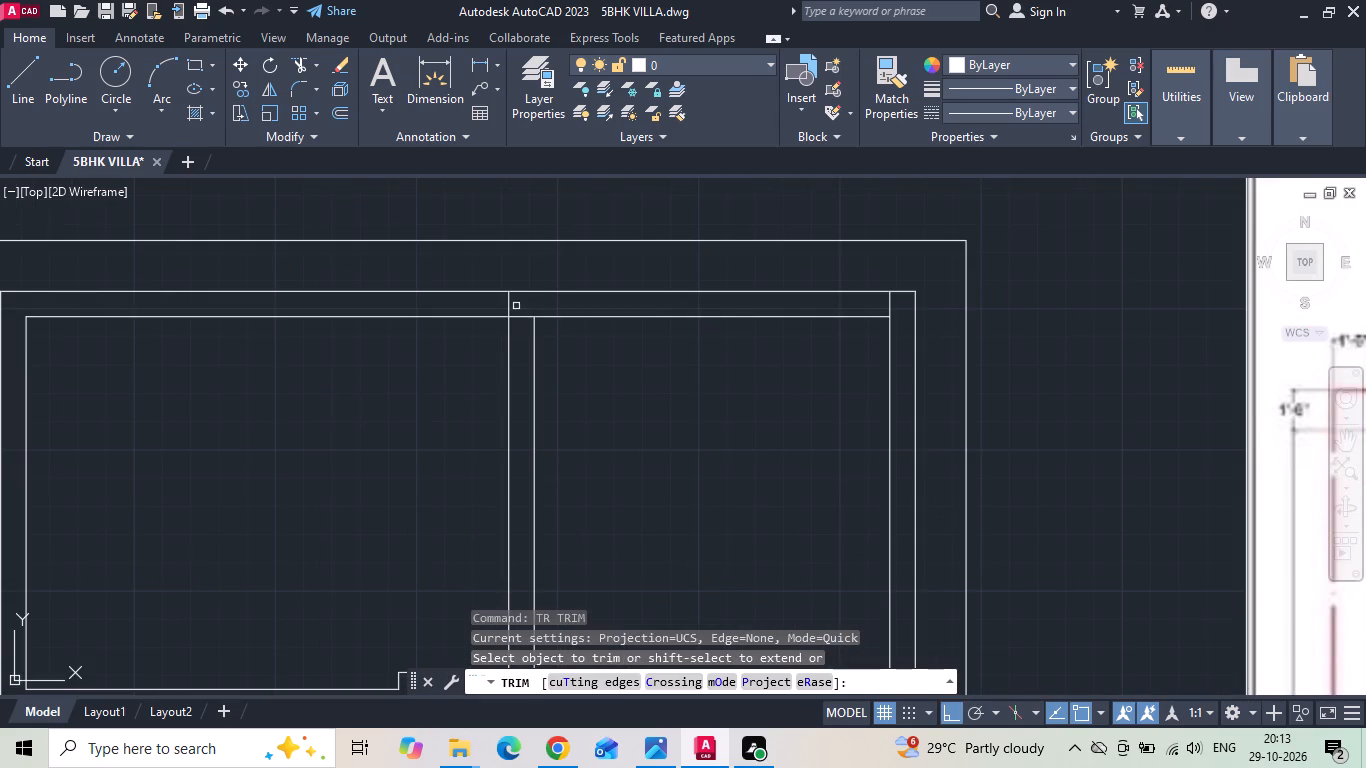
left_click(516, 306)
left_click(500, 303)
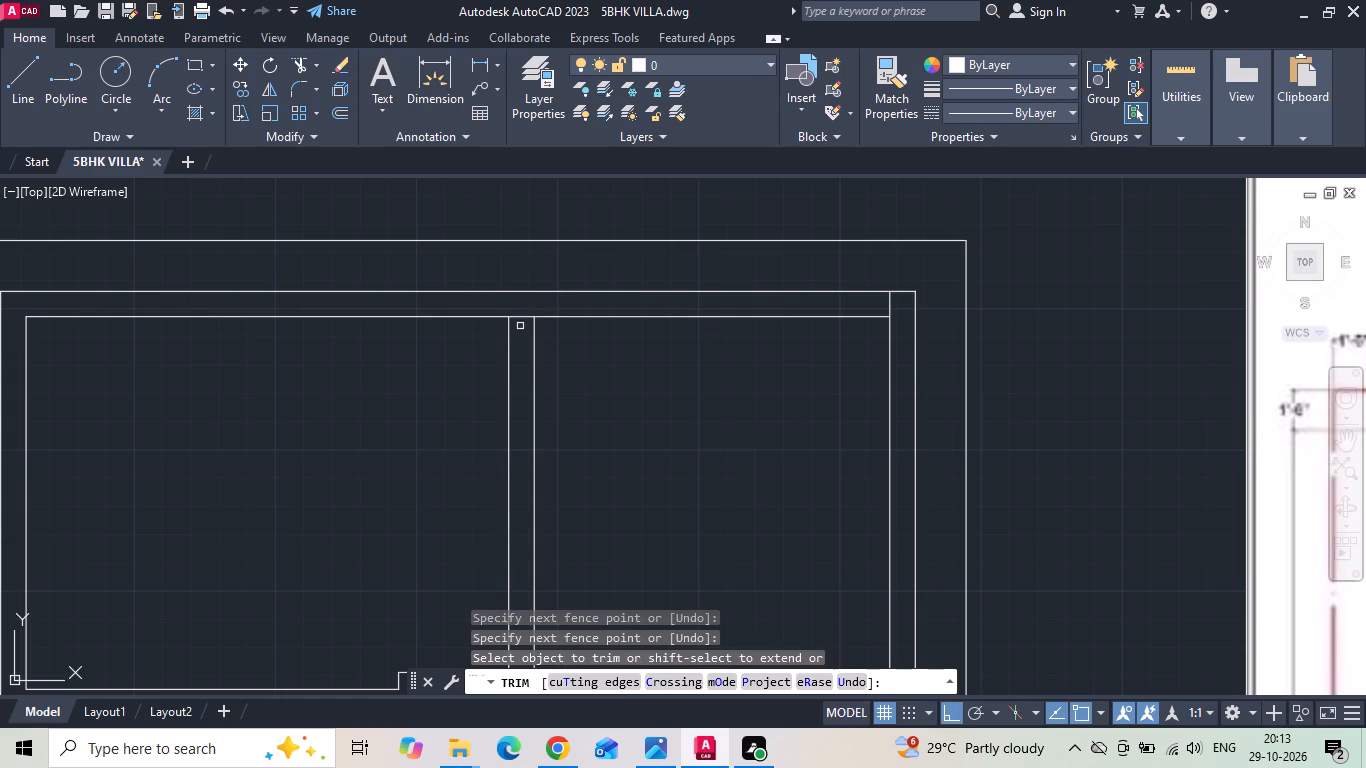
left_click(523, 313)
left_click(895, 304)
left_click(521, 316)
key("Escape")
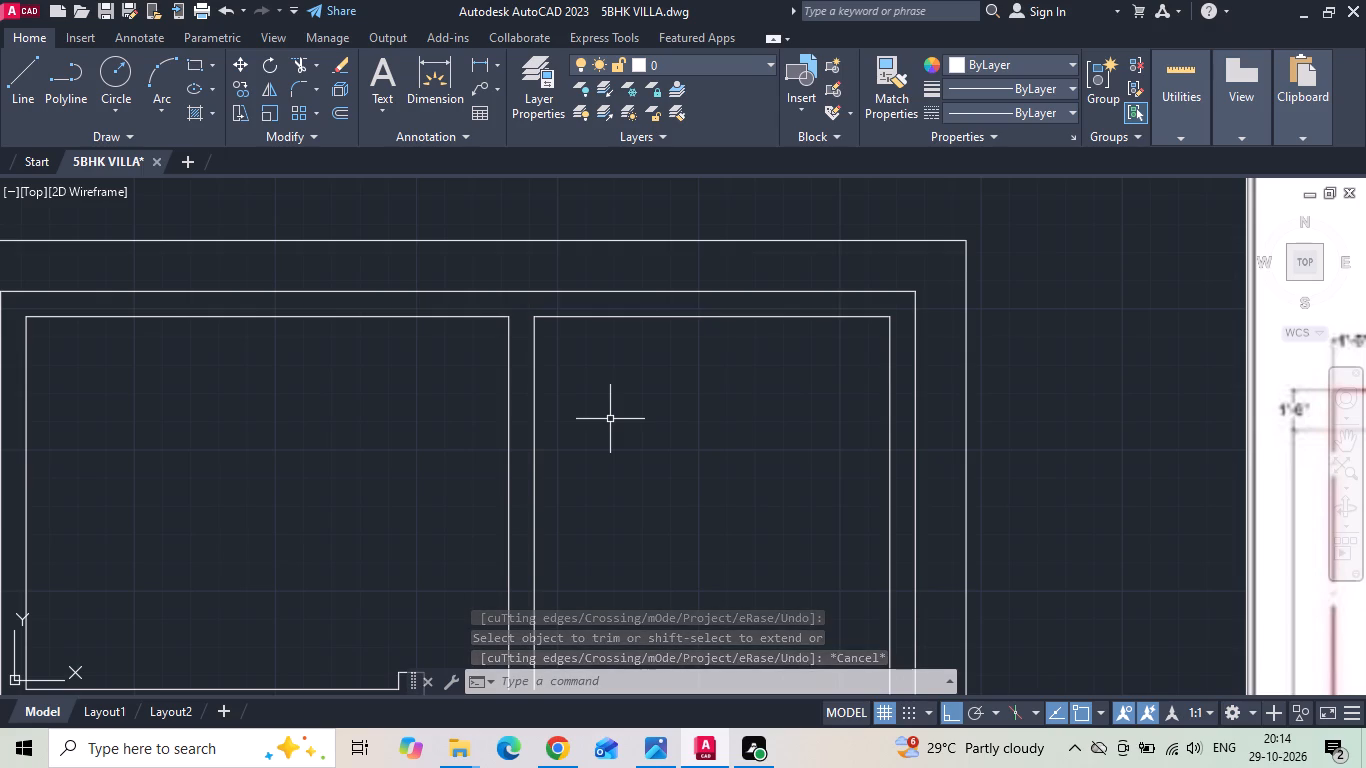
Examine the reference first floor plan's bedrooms, common toilet and balcony, and compare them with the copied floor plan.
scroll(601, 419, "down", 2)
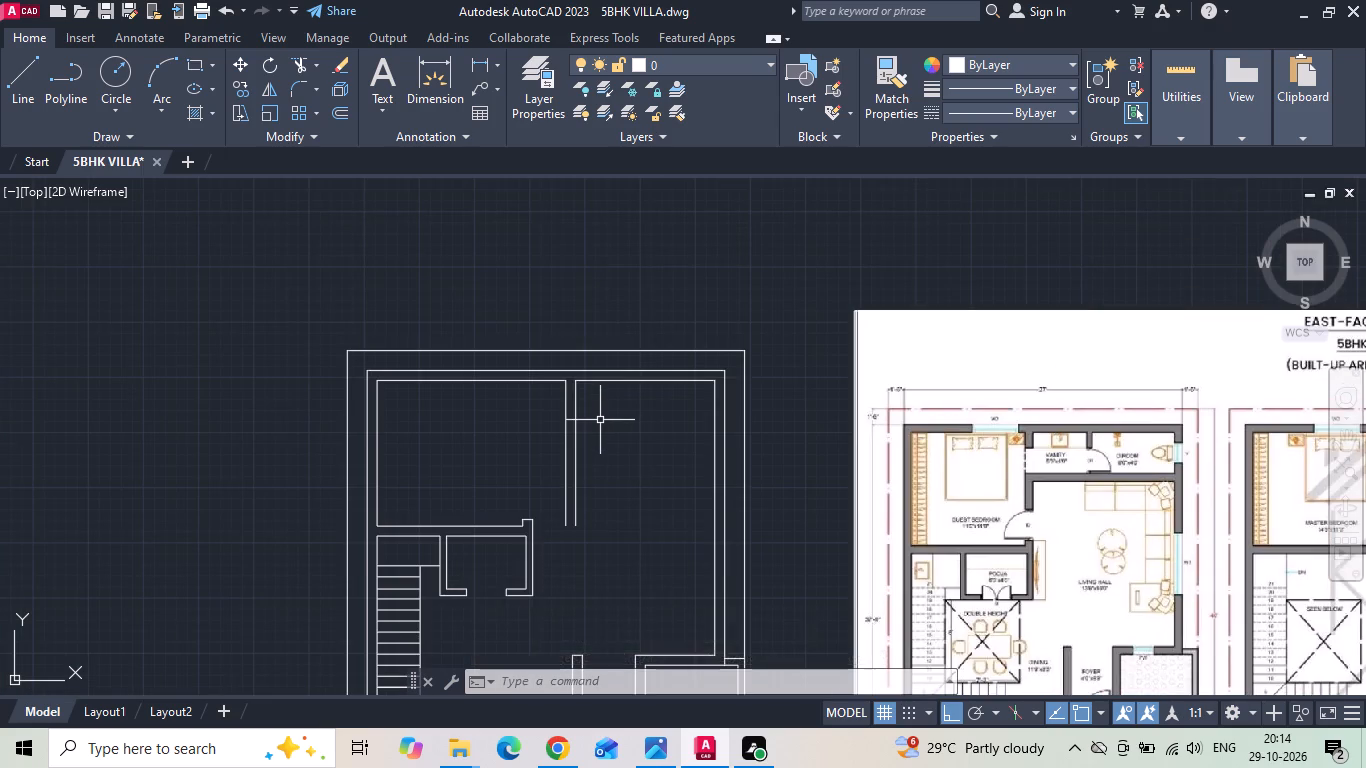
middle_click_drag(915, 423, 762, 361)
middle_click_drag(1007, 374, 973, 375)
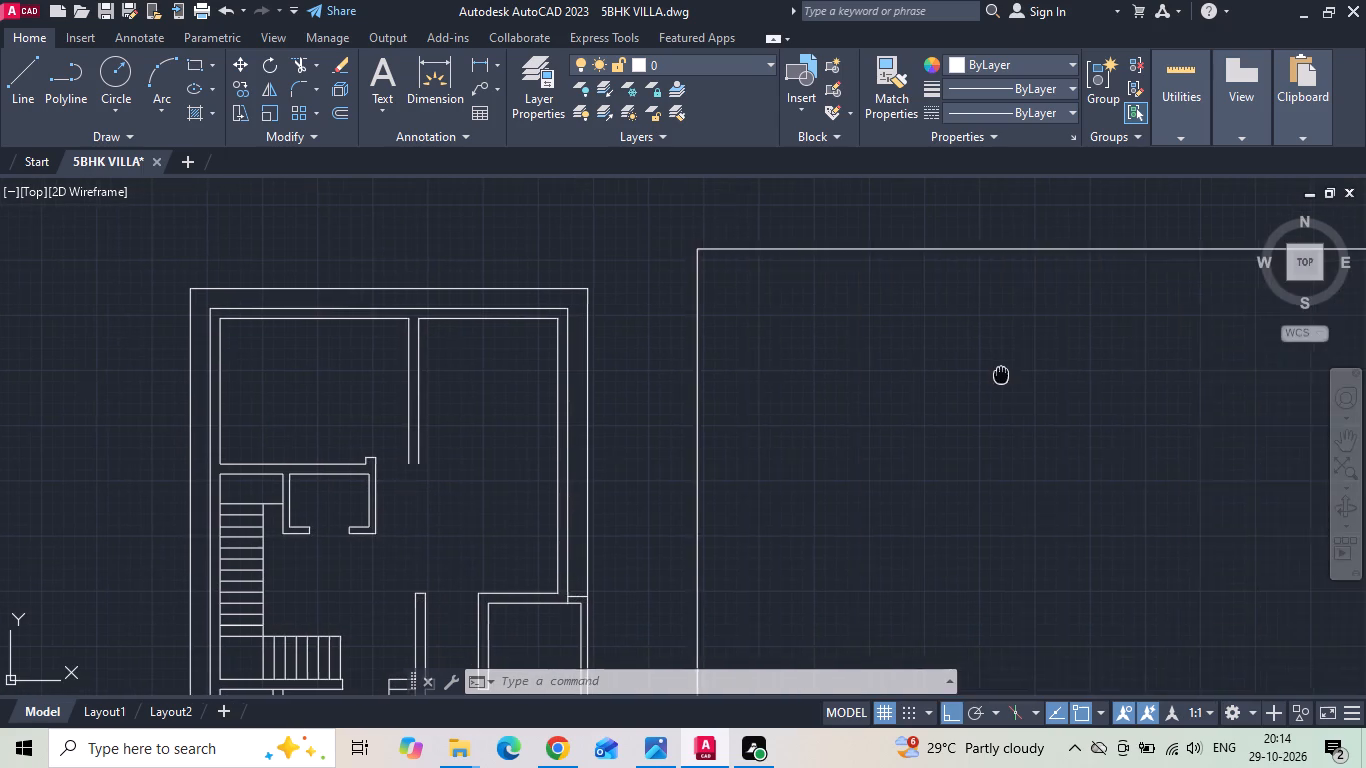
middle_click_drag(973, 375, 481, 359)
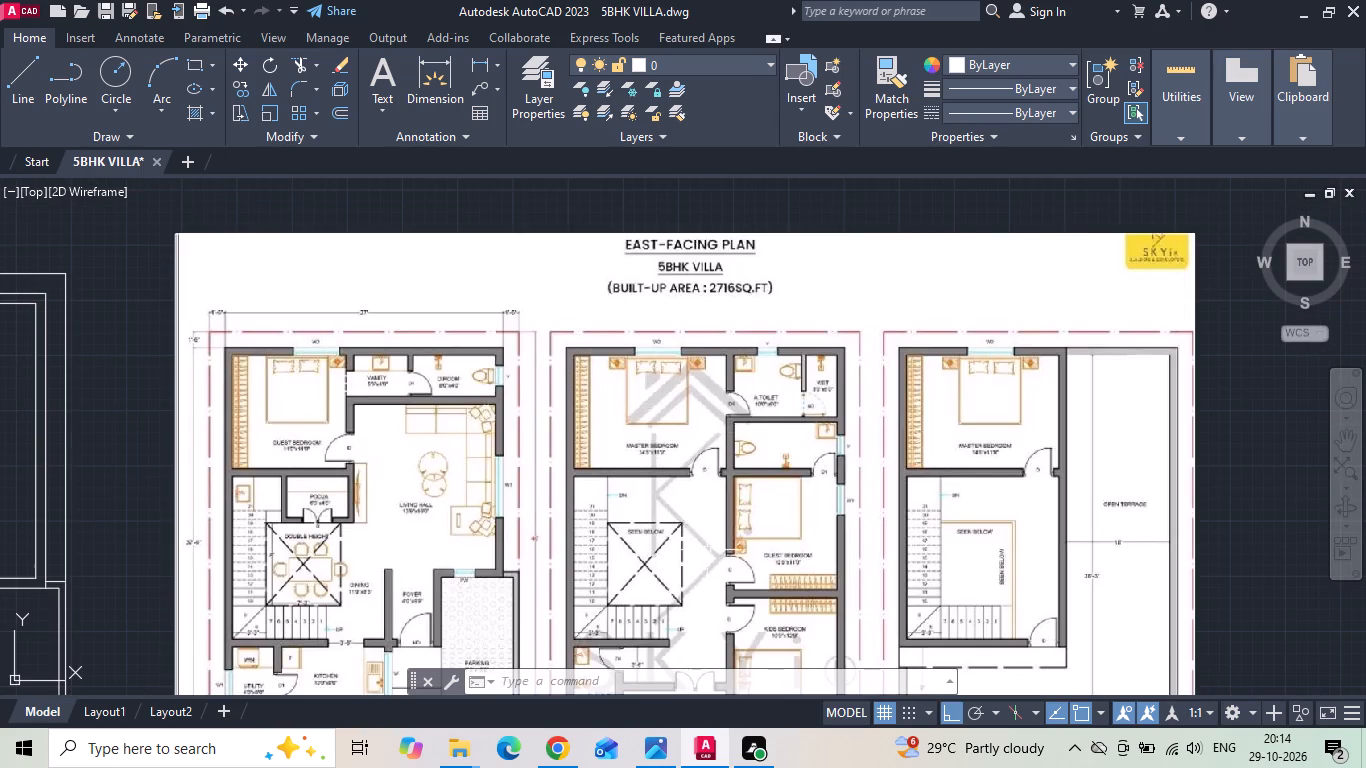
middle_click_drag(725, 503, 834, 383)
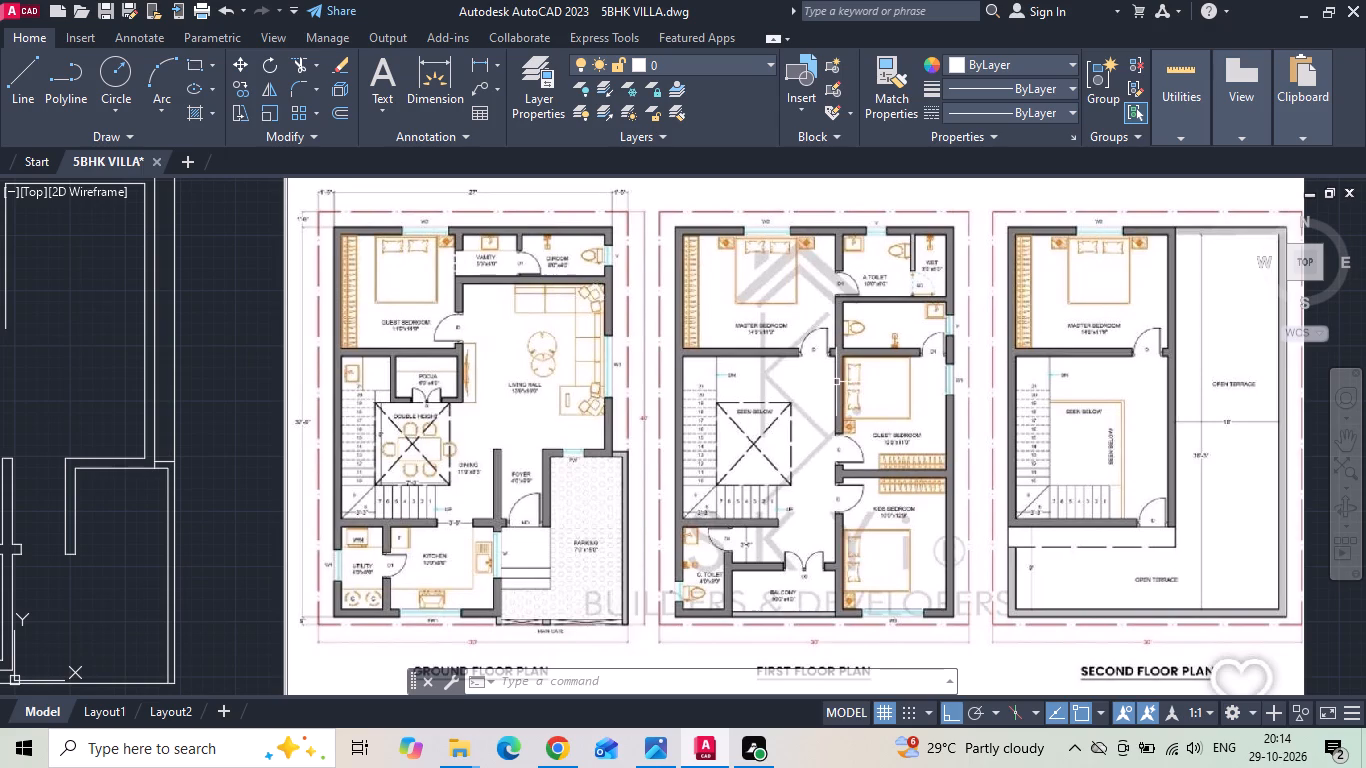
scroll(869, 403, "down", 1)
scroll(811, 496, "up", 2)
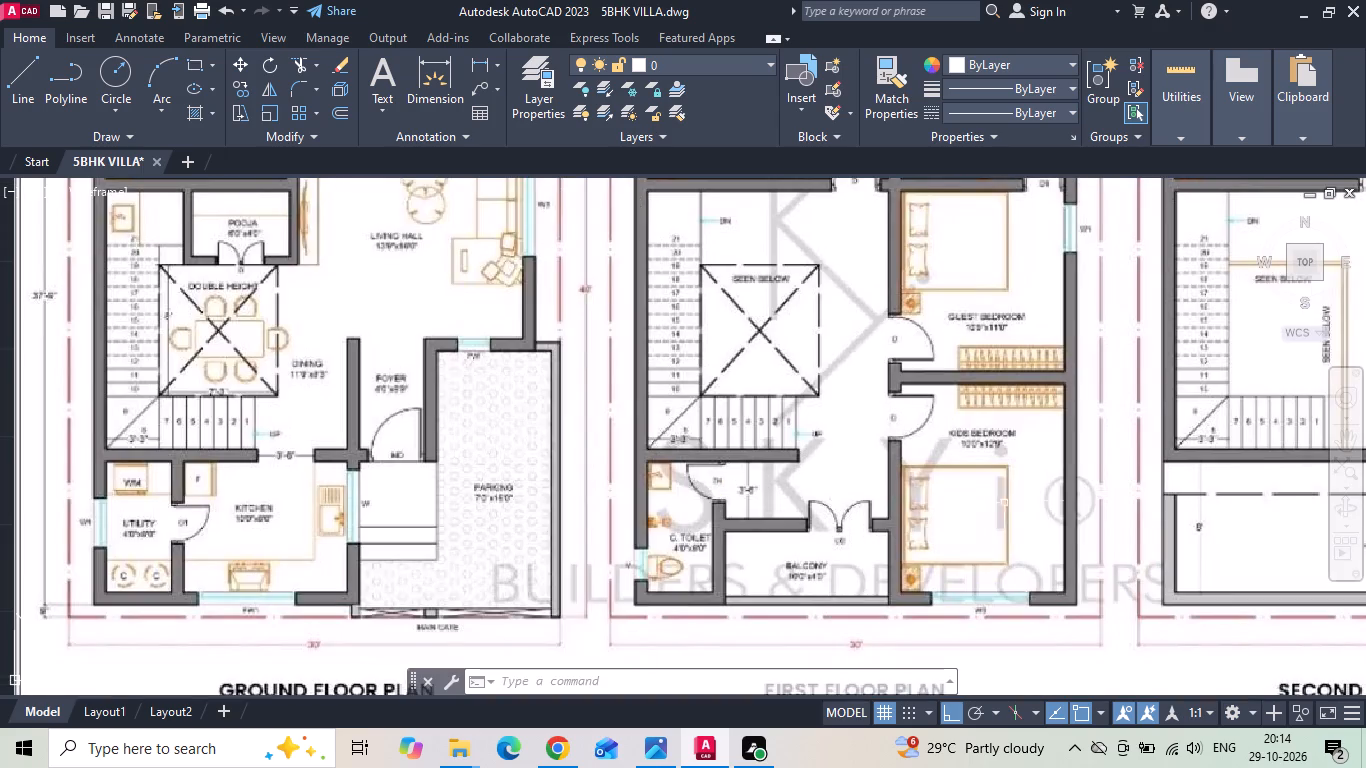
scroll(1003, 456, "up", 1)
scroll(1007, 439, "down", 3)
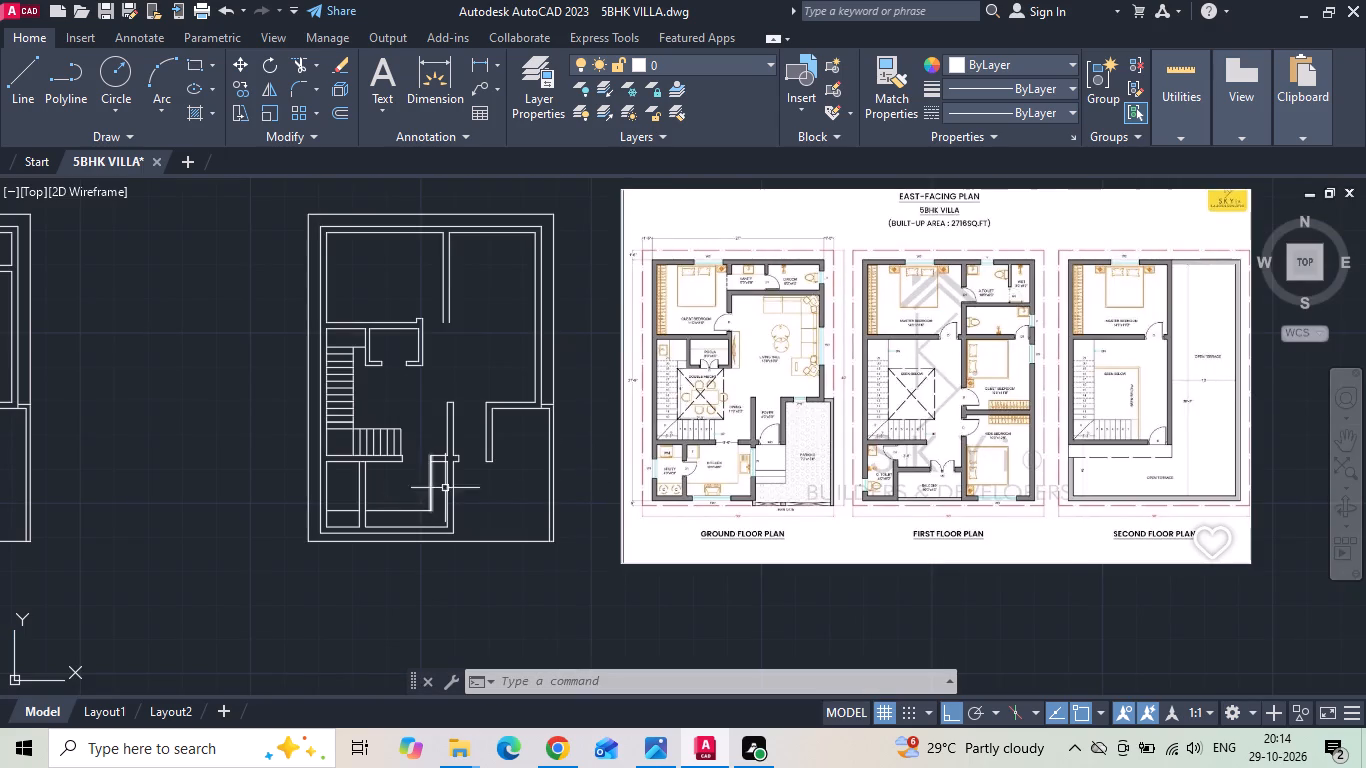
scroll(554, 466, "down", 1)
scroll(431, 492, "up", 2)
scroll(444, 498, "down", 1)
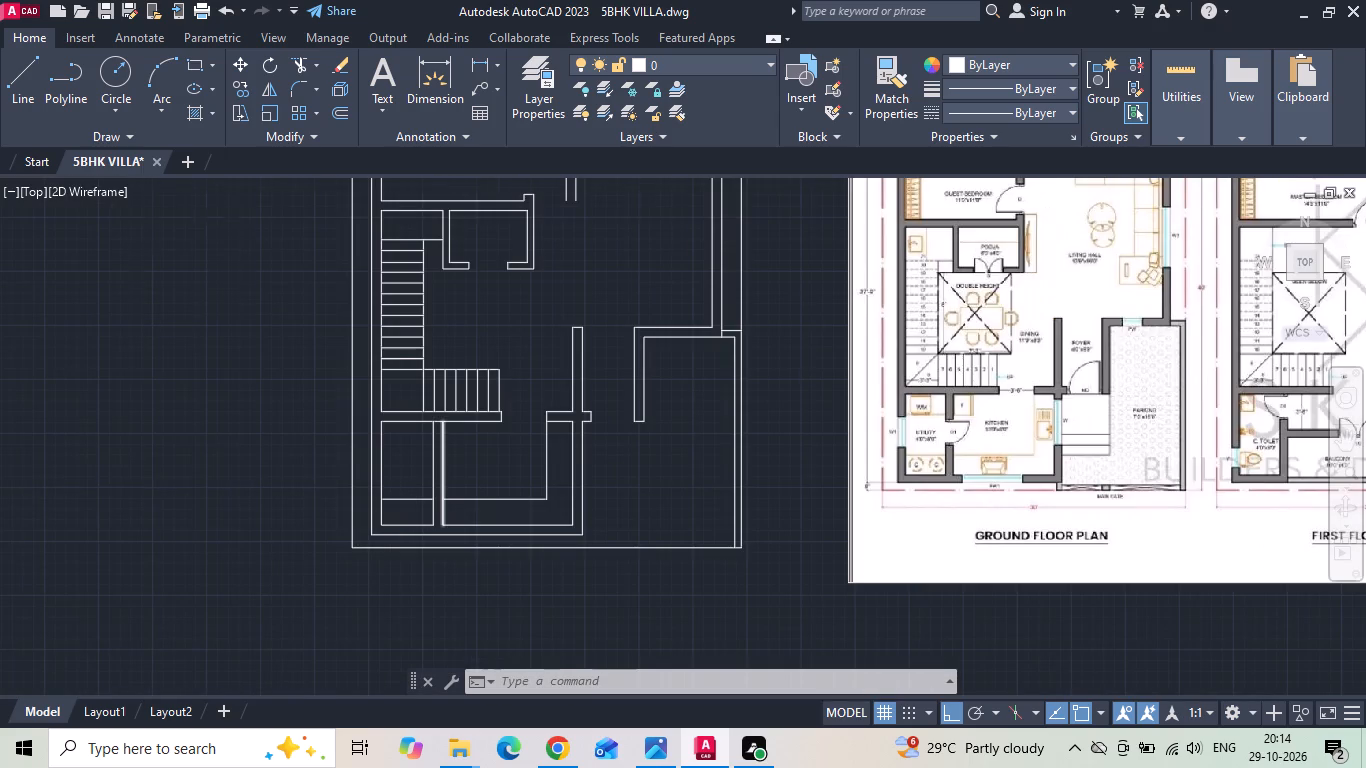
scroll(954, 468, "up", 2)
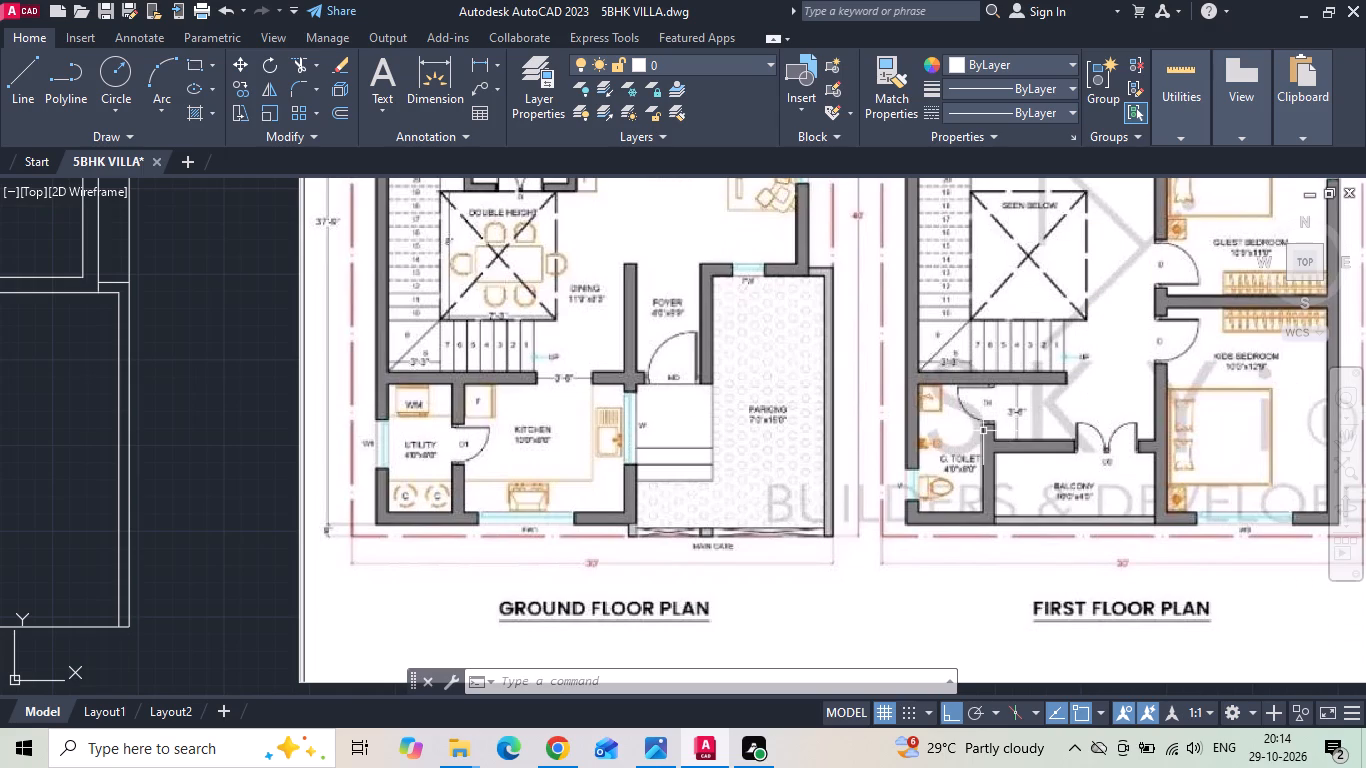
scroll(577, 484, "down", 2)
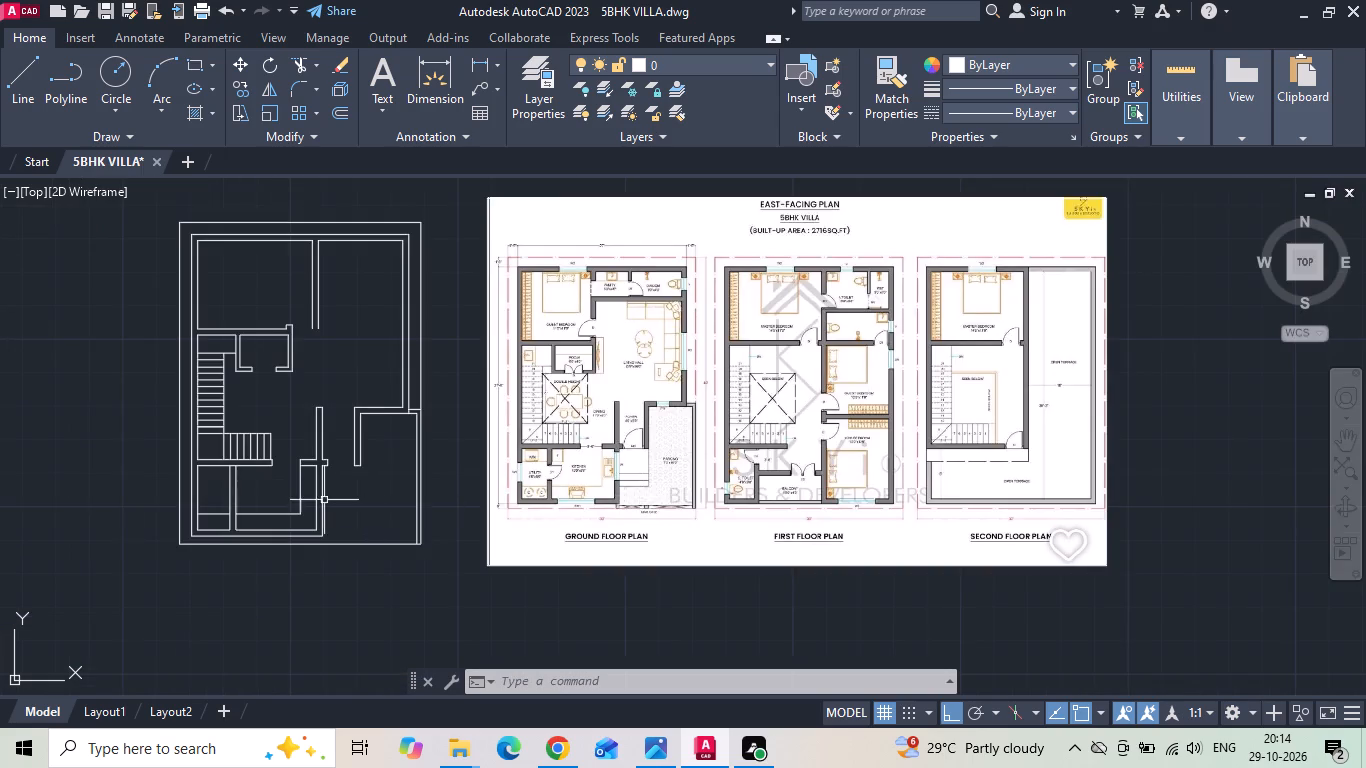
Select the kitchen counter lines in the copied floor plan.
middle_click_drag(330, 497, 614, 498)
scroll(614, 514, "up", 1)
left_click(566, 528)
left_click(547, 491)
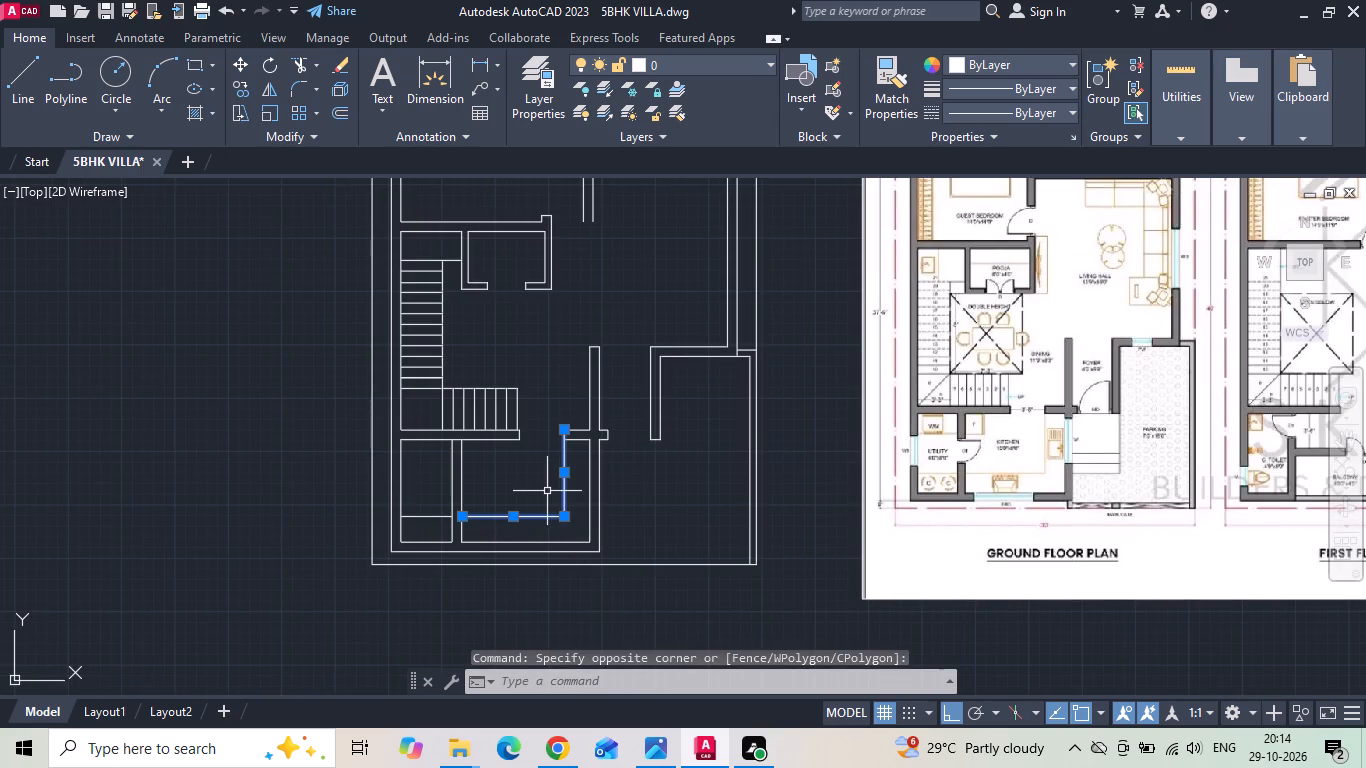
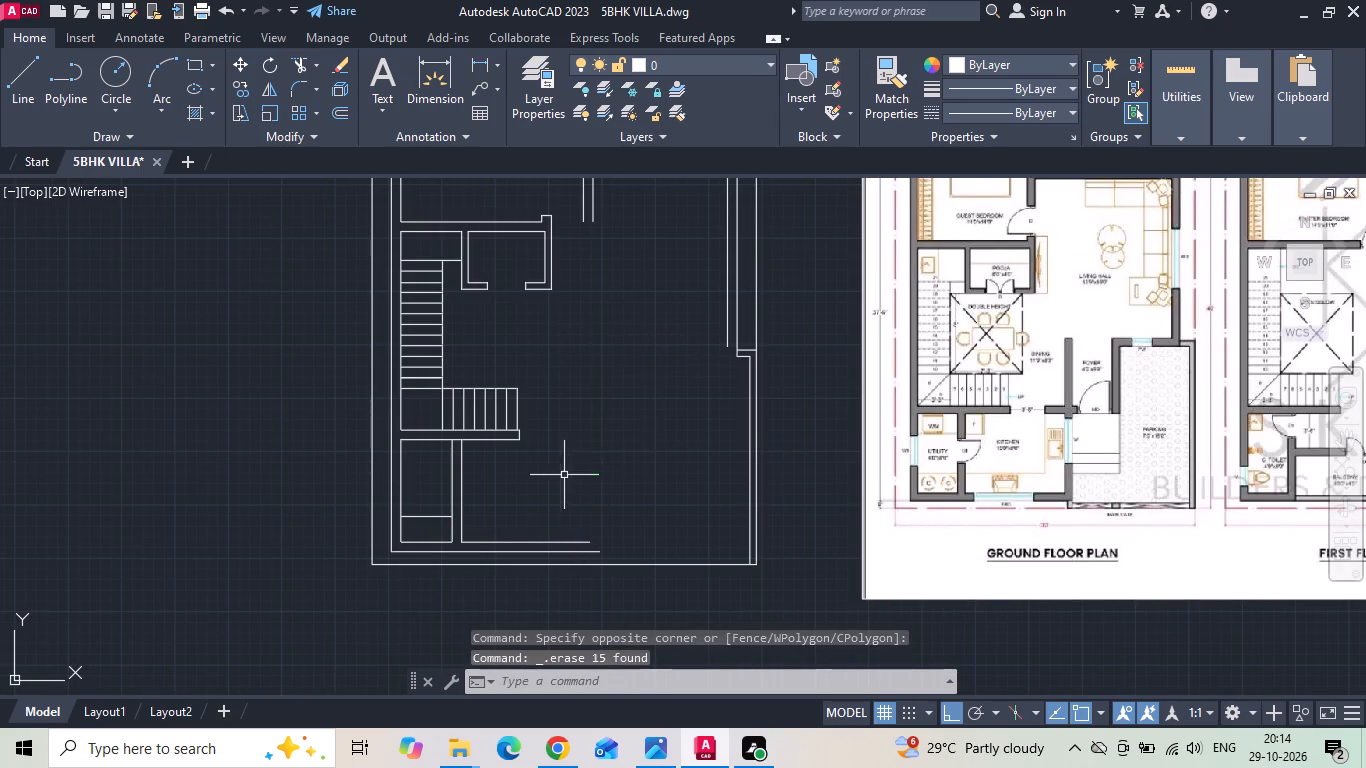
Erase the two short horizontal jog lines at the east wall and the vertical parking wall line below them in the copied plan.
scroll(743, 349, "up", 2)
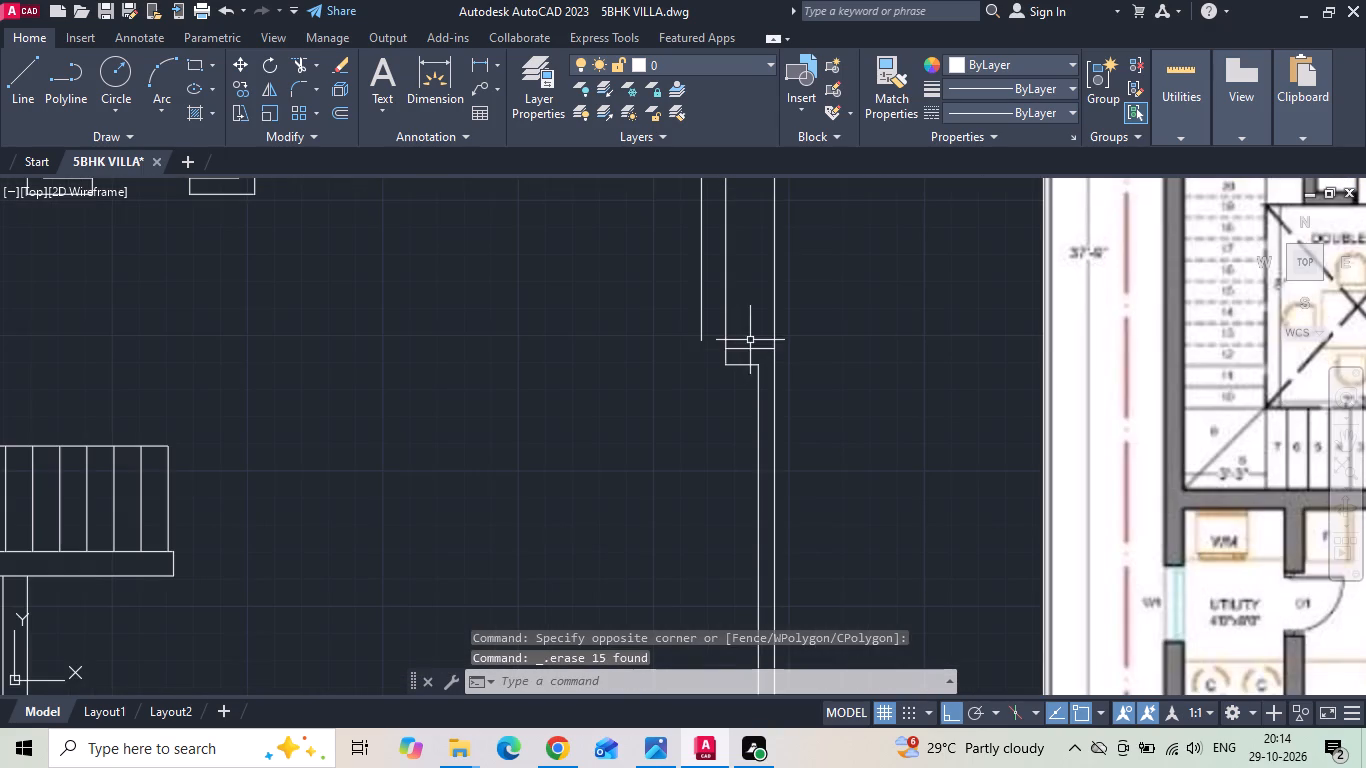
left_click_drag(751, 340, 749, 372)
left_click(745, 391)
key("Delete")
left_click(756, 413)
key("Delete")
scroll(776, 339, "down", 2)
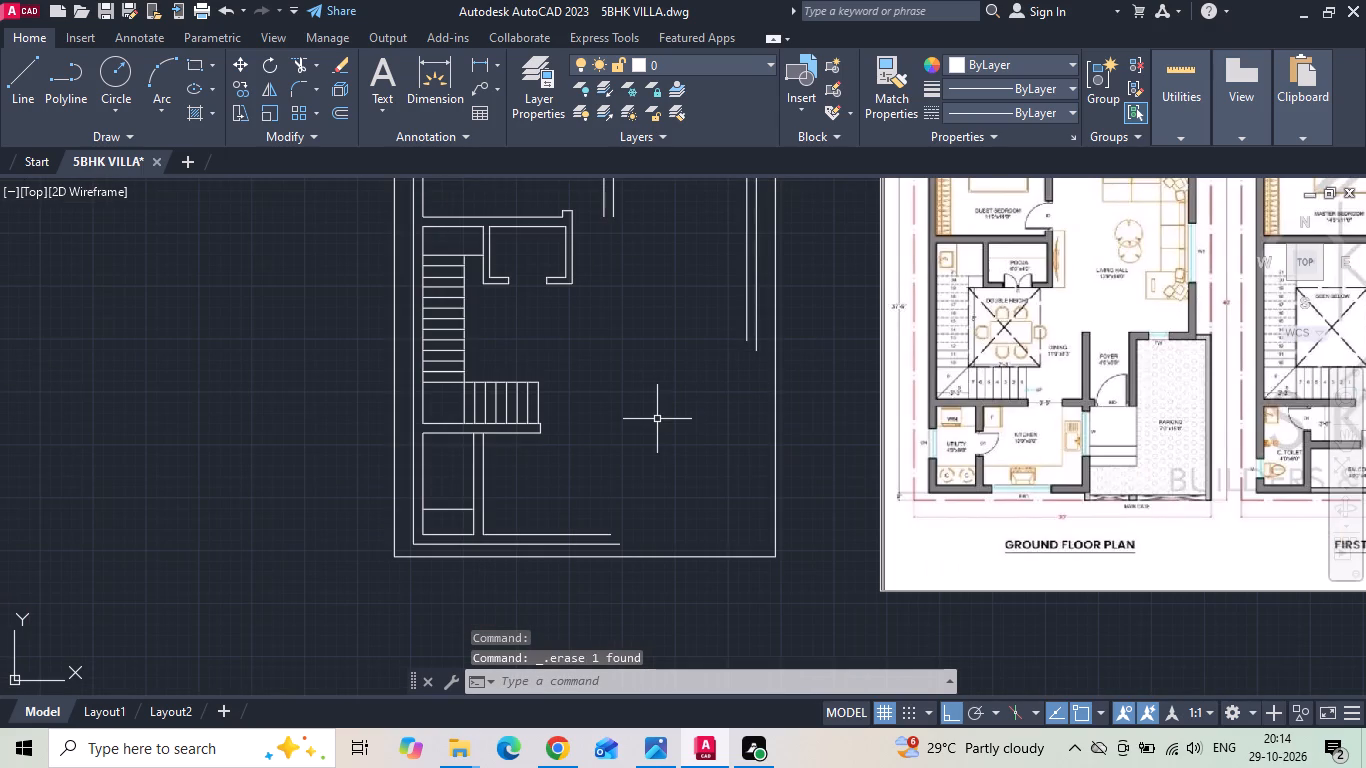
Fillet the outer east and south wall lines, and the inner east and south wall lines, into square corners with zero radius.
type("F")
key("space")
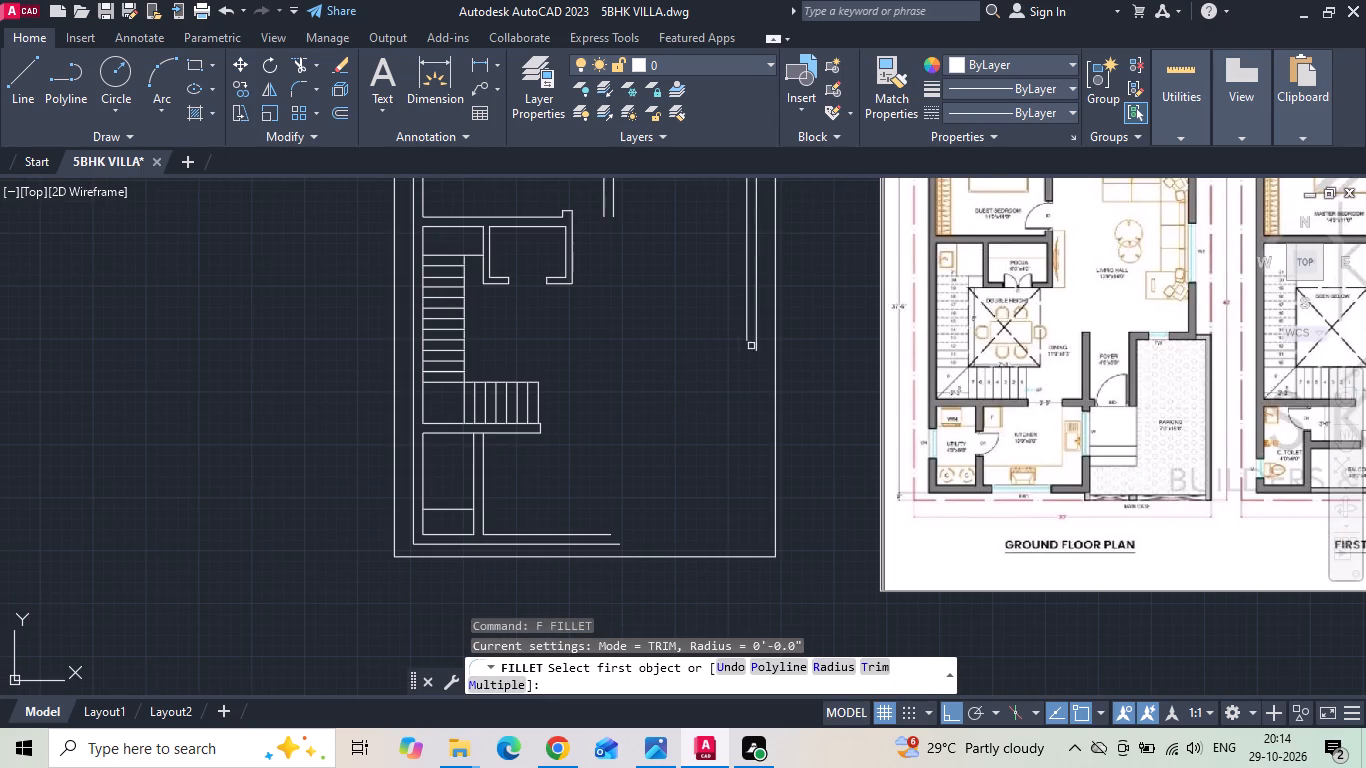
left_click(755, 343)
left_click(611, 545)
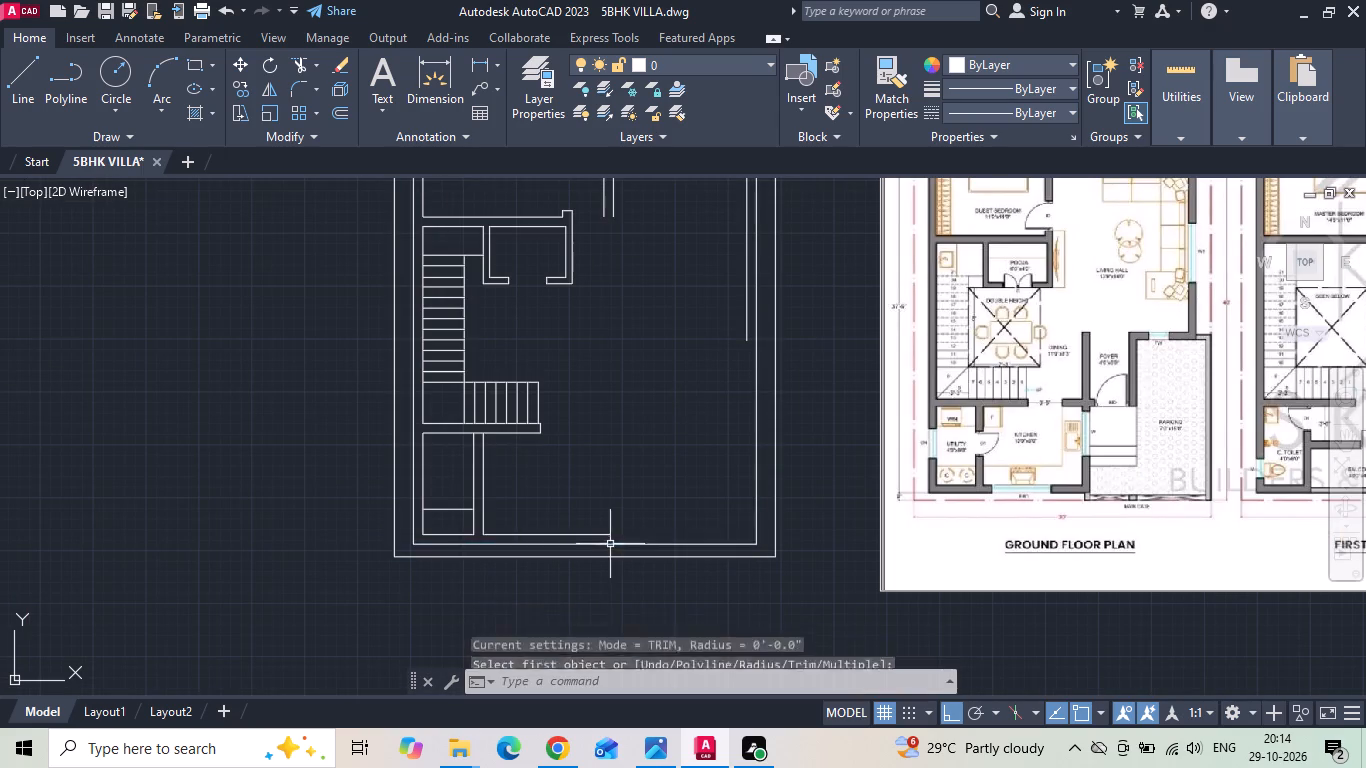
key("space")
left_click(601, 536)
left_click(744, 342)
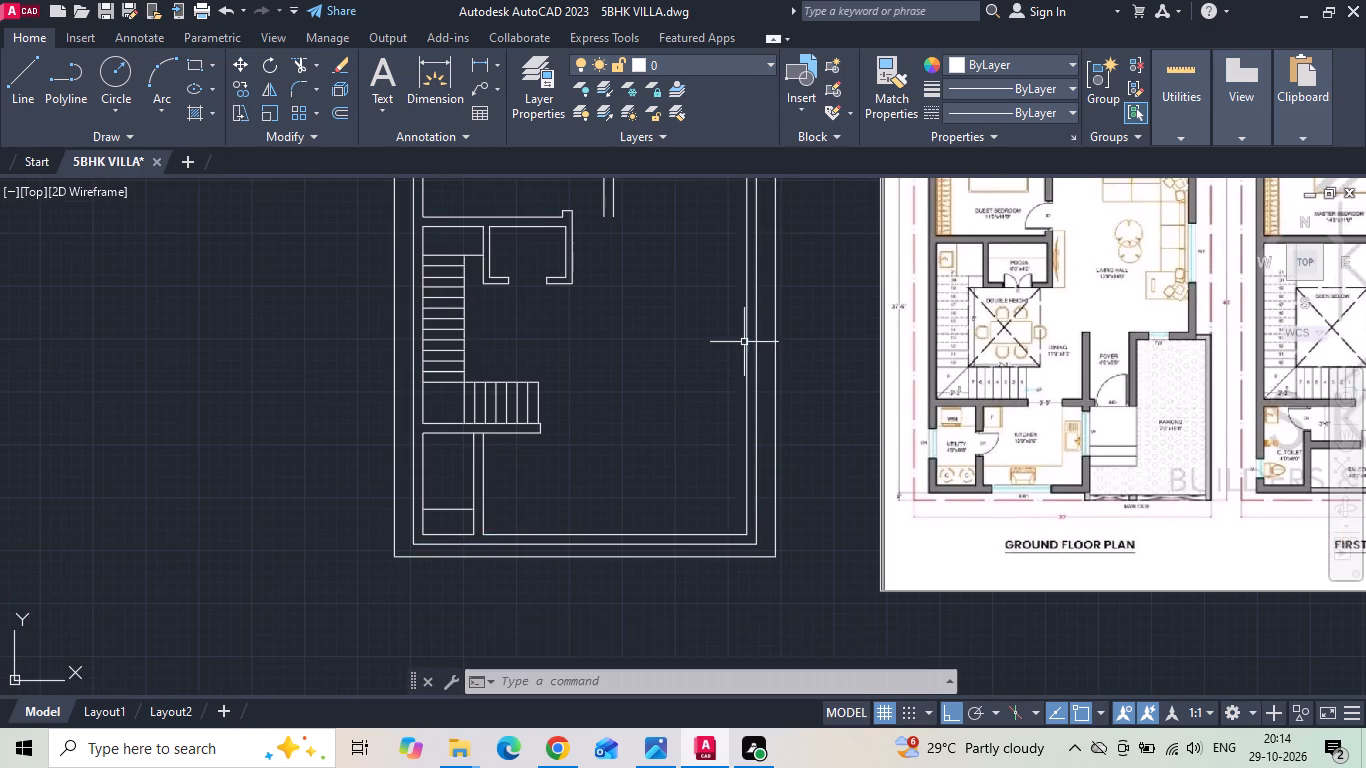
Extend the two north-south partition lines south to the inner south wall line of the copied plan.
middle_click_drag(718, 395, 647, 422)
scroll(647, 425, "down", 1)
scroll(1189, 450, "up", 2)
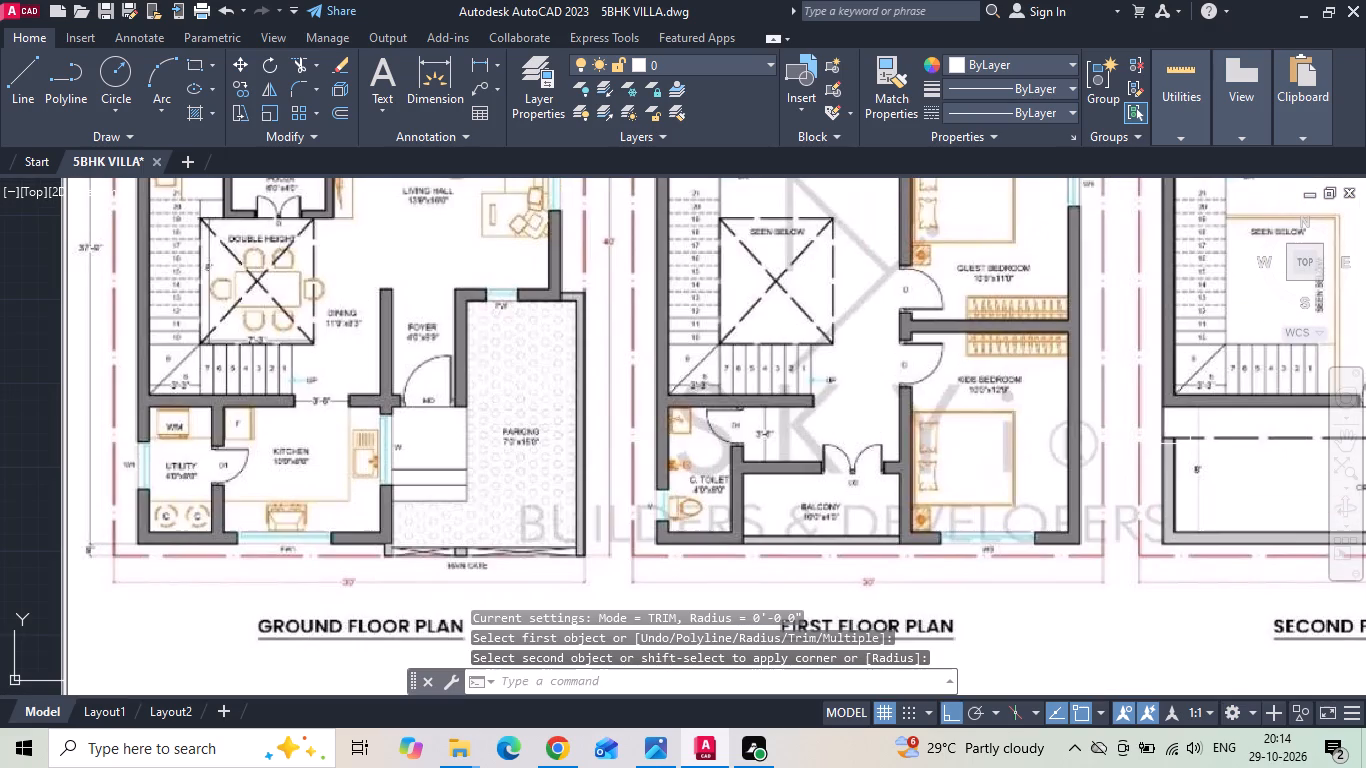
scroll(961, 589, "down", 1)
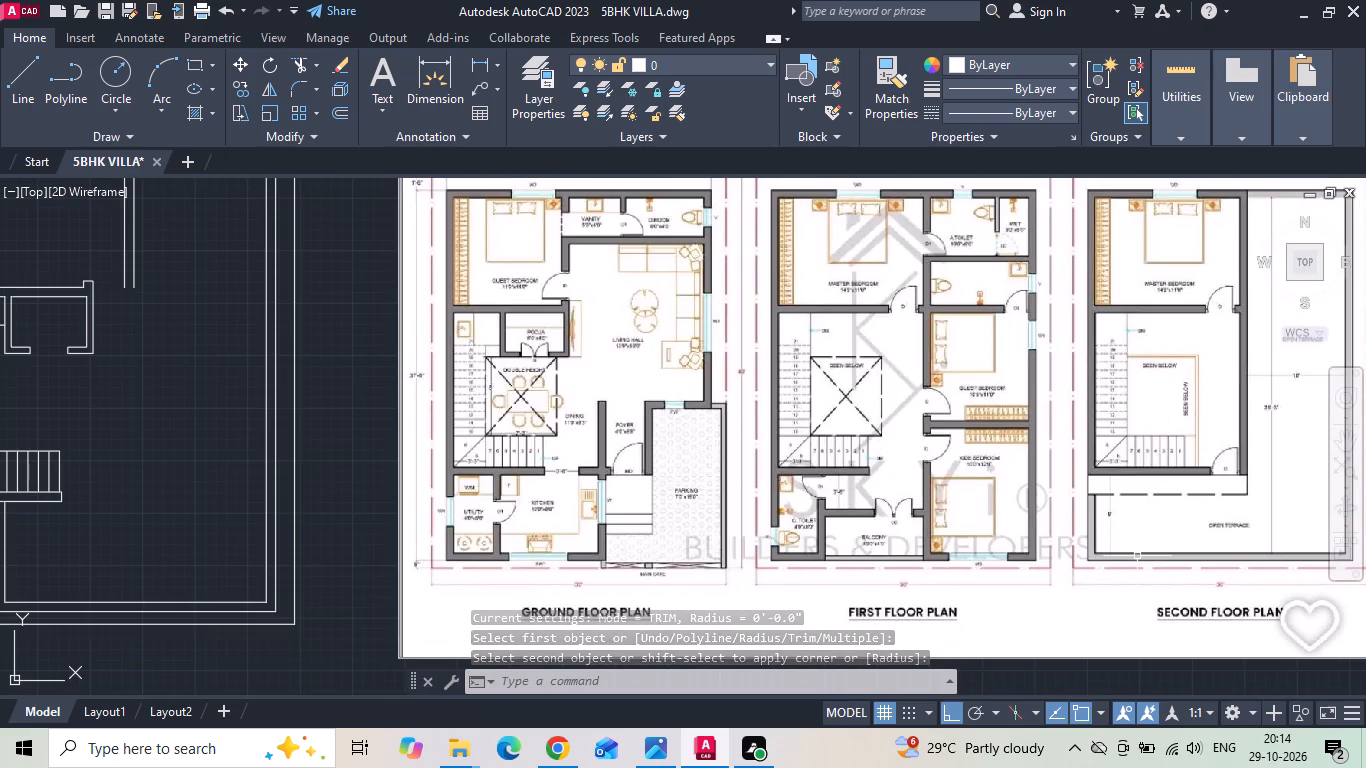
scroll(924, 429, "down", 1)
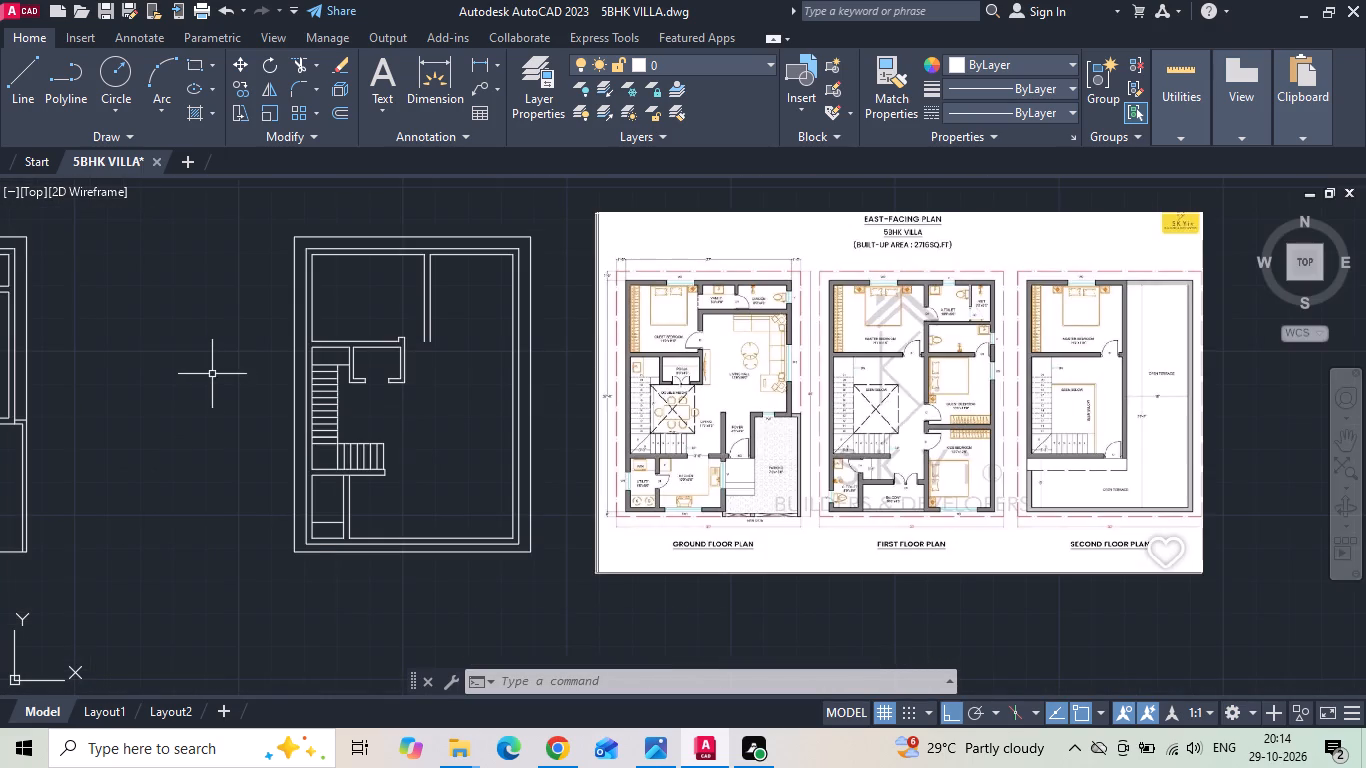
scroll(298, 342, "up", 1)
key("Escape")
type("EX")
key("space")
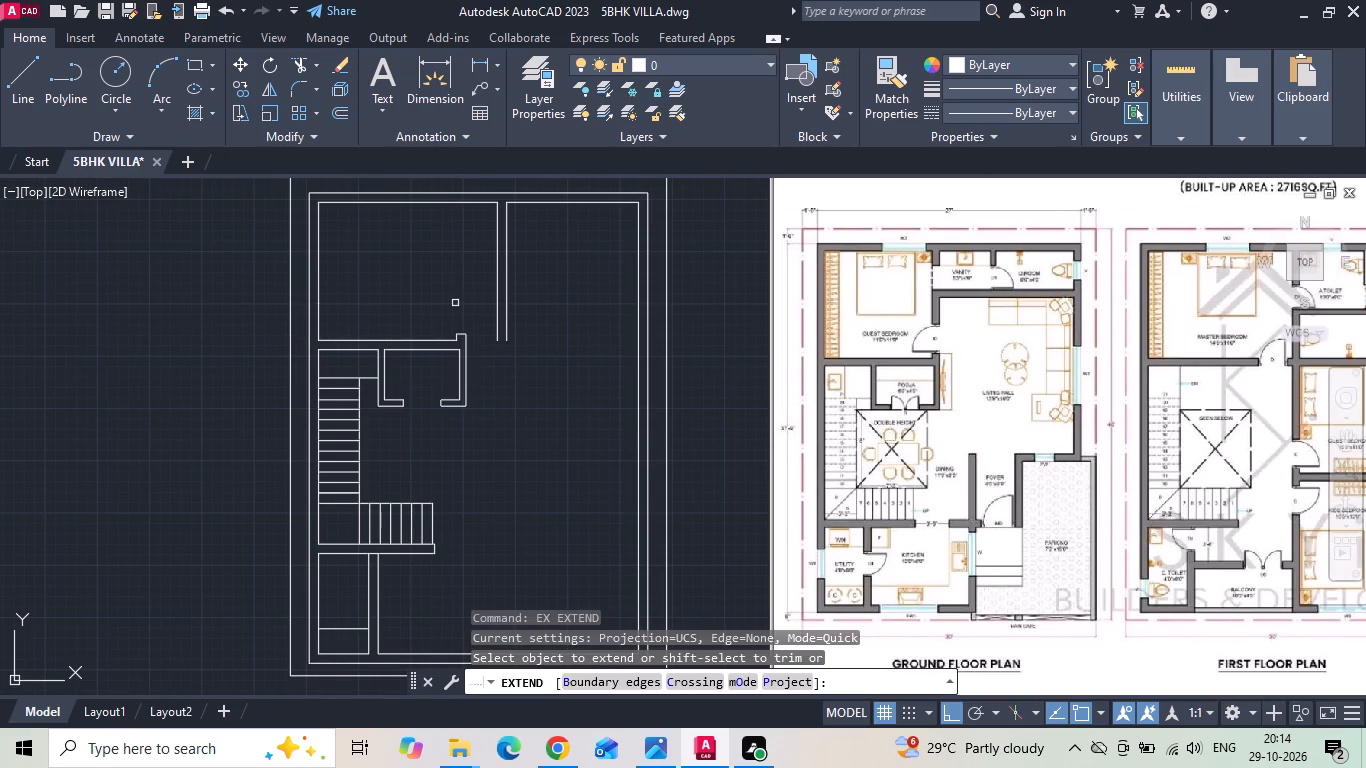
left_click_drag(475, 302, 489, 309)
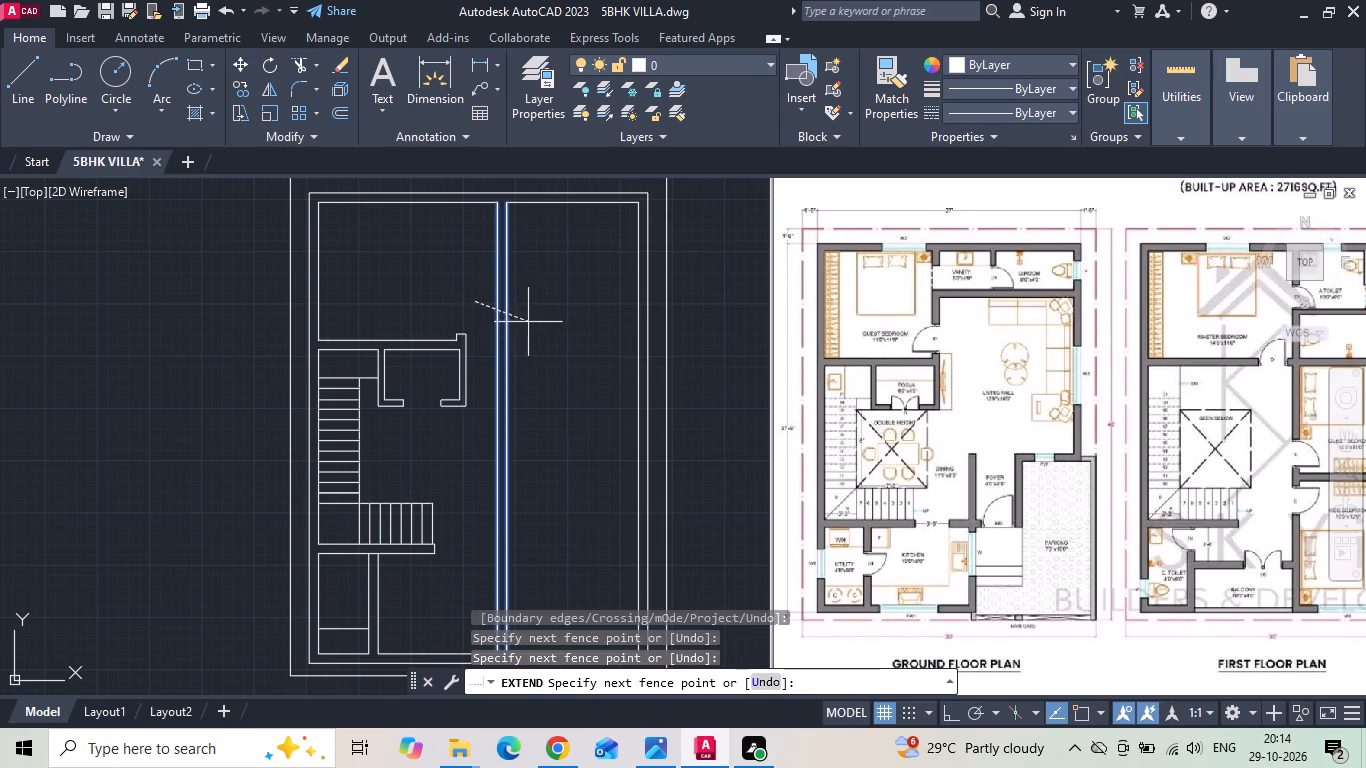
scroll(530, 323, "down", 2)
left_click(530, 324)
scroll(525, 335, "up", 1)
key("Escape")
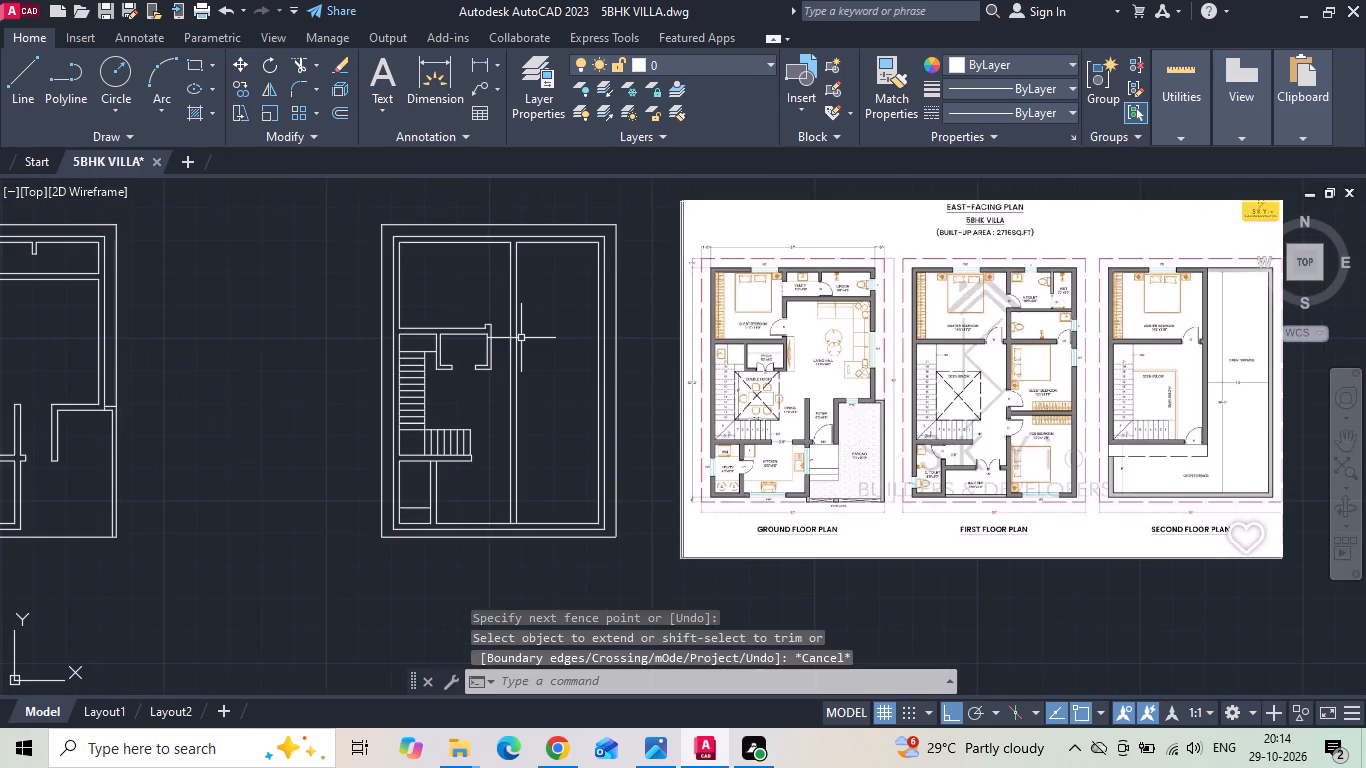
Measure the horizontal distance from the inner west wall line to the foyer's west wall in the ground floor plan.
scroll(531, 354, "down", 1)
middle_click_drag(408, 428, 583, 436)
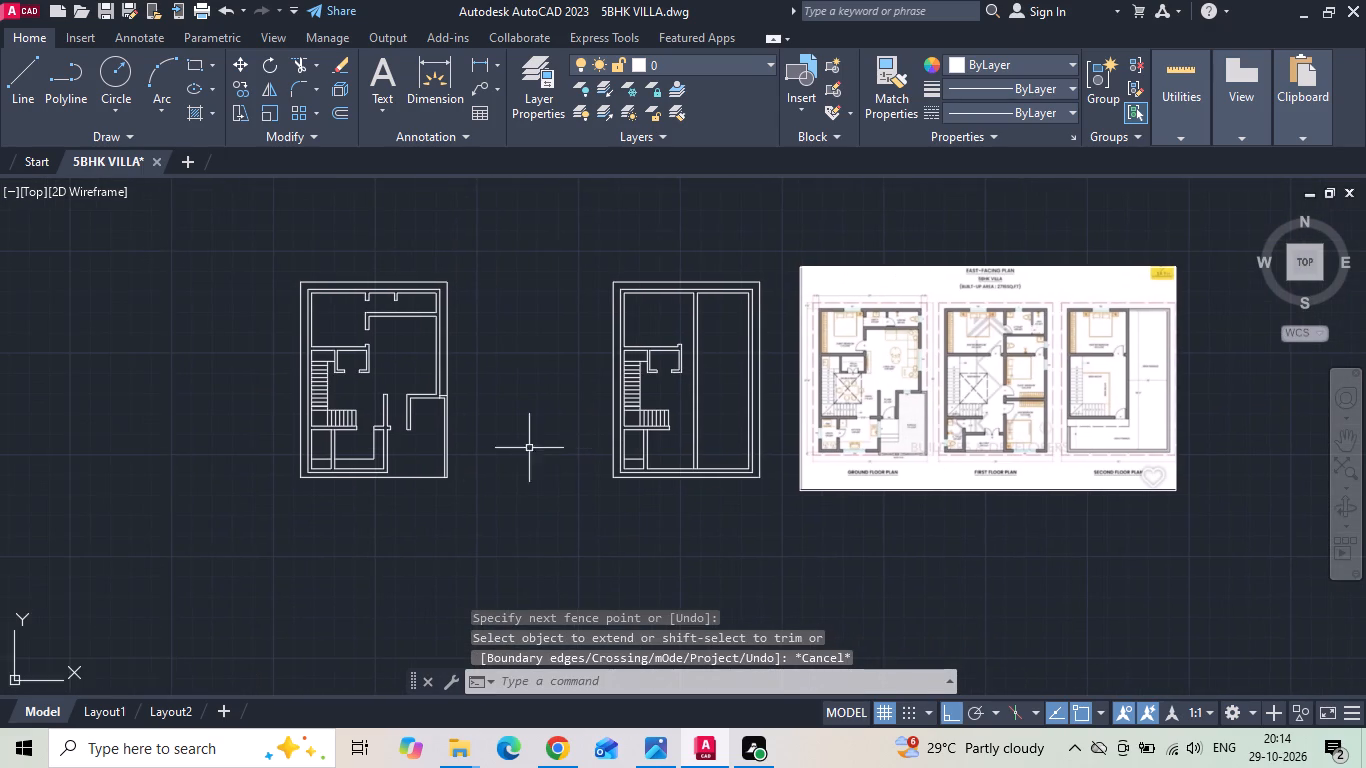
scroll(322, 444, "up", 1)
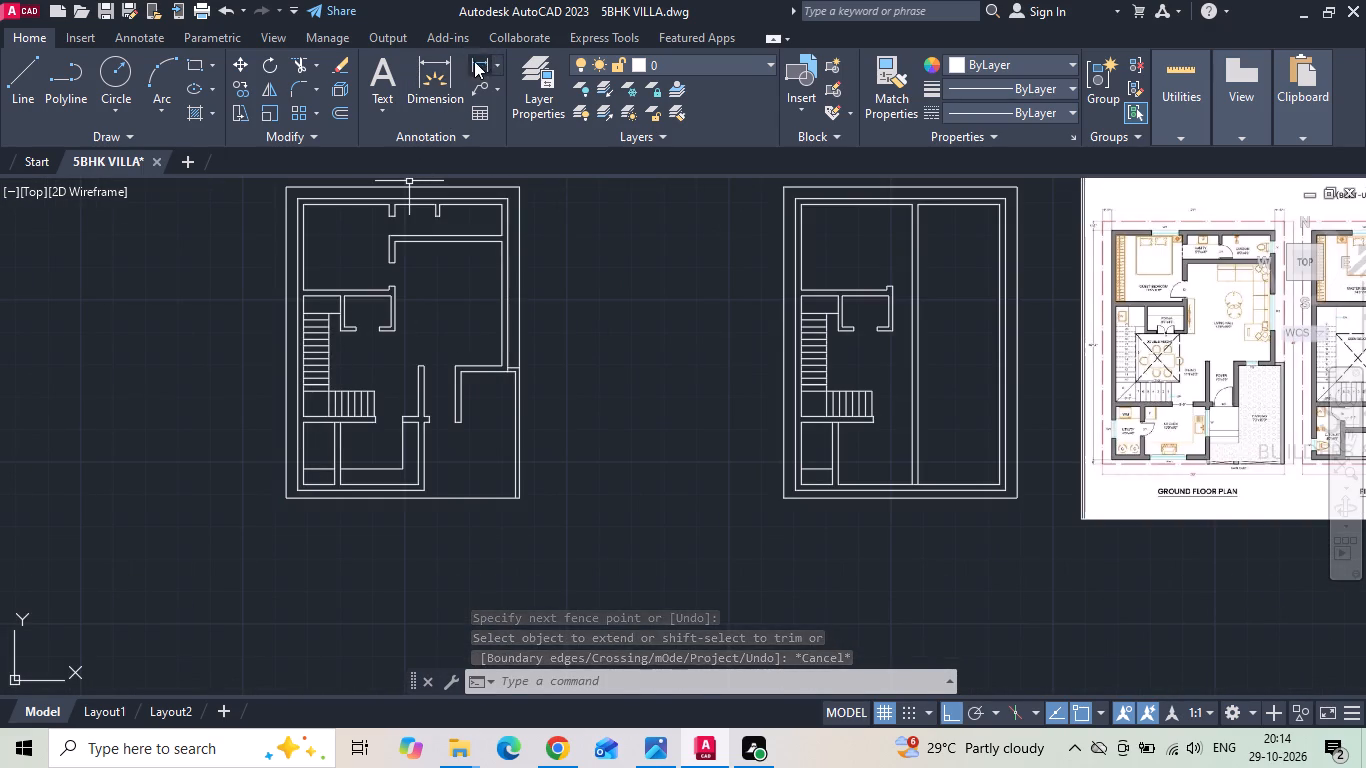
left_click(474, 61)
scroll(410, 423, "up", 2)
left_click(424, 358)
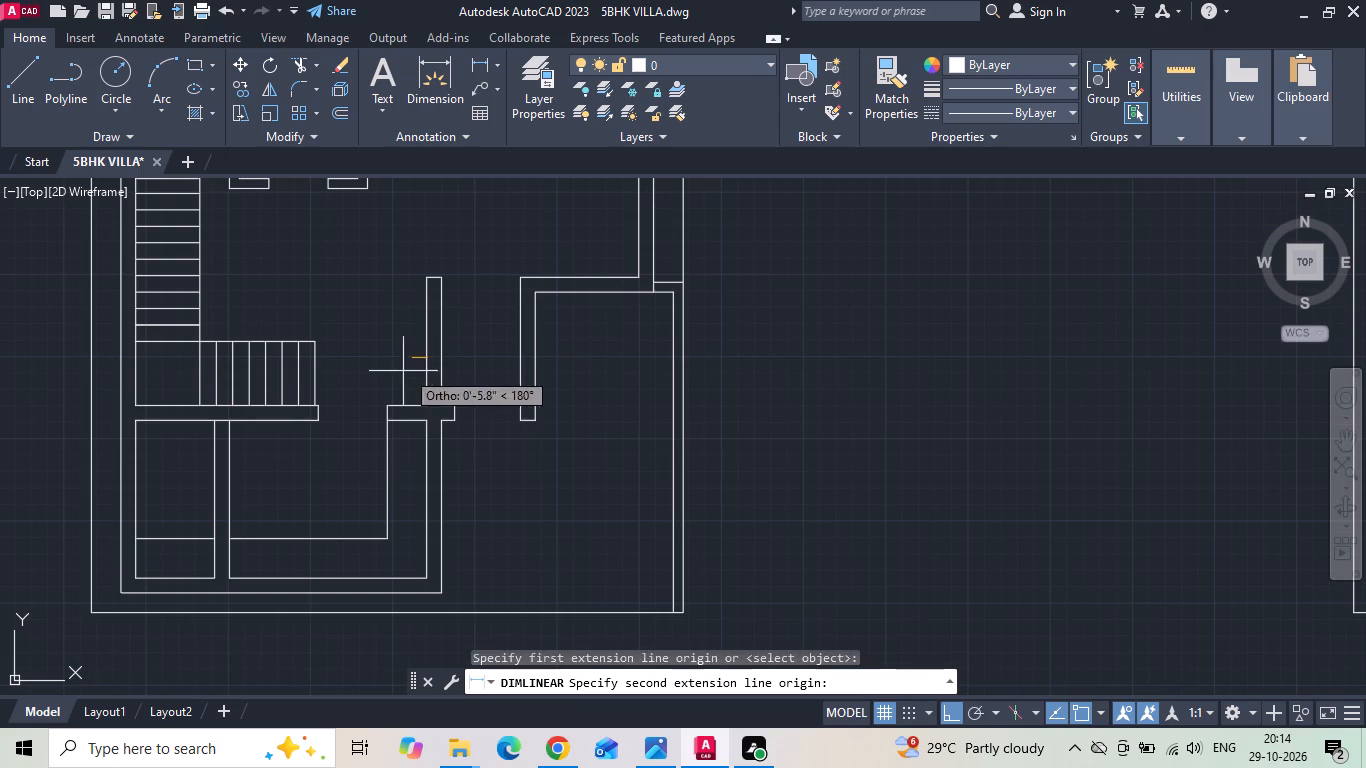
middle_click_drag(319, 379, 451, 367)
left_click(267, 349)
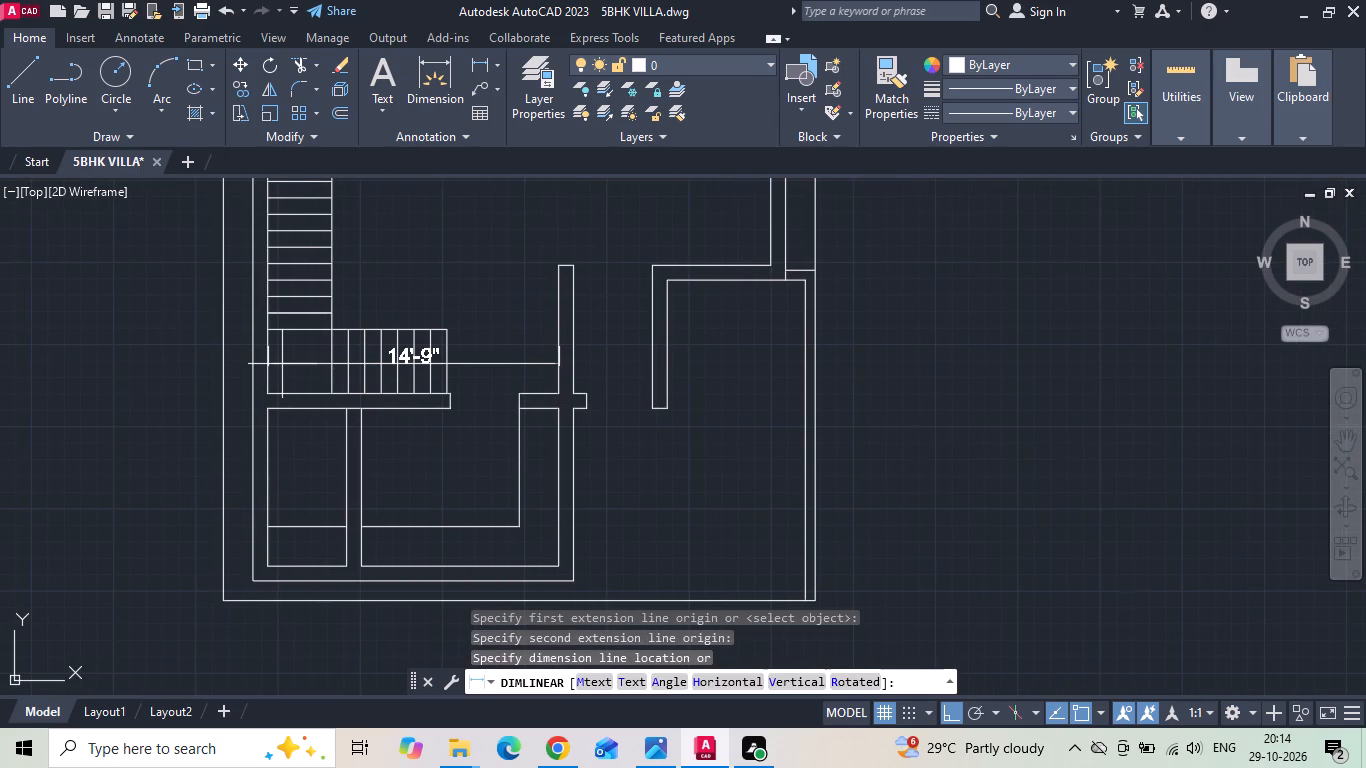
scroll(282, 364, "down", 3)
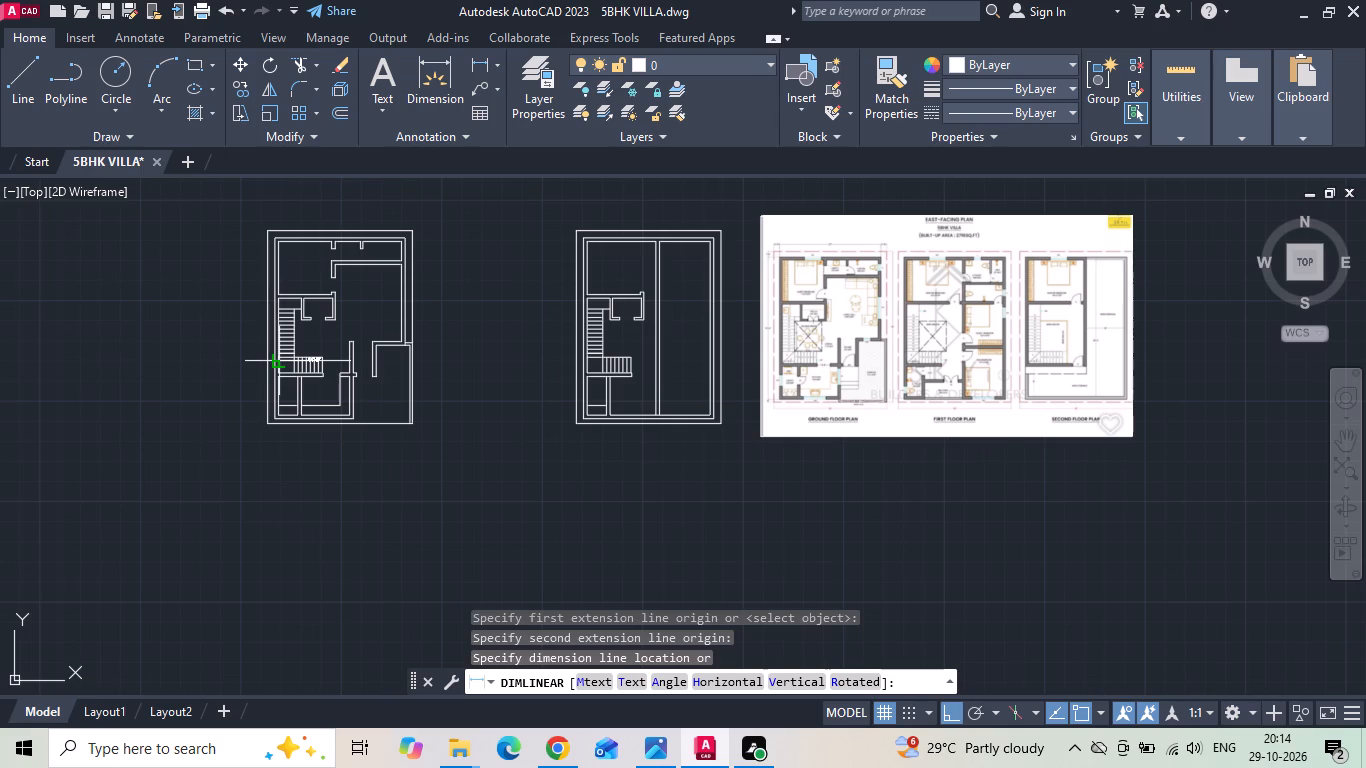
key("Escape")
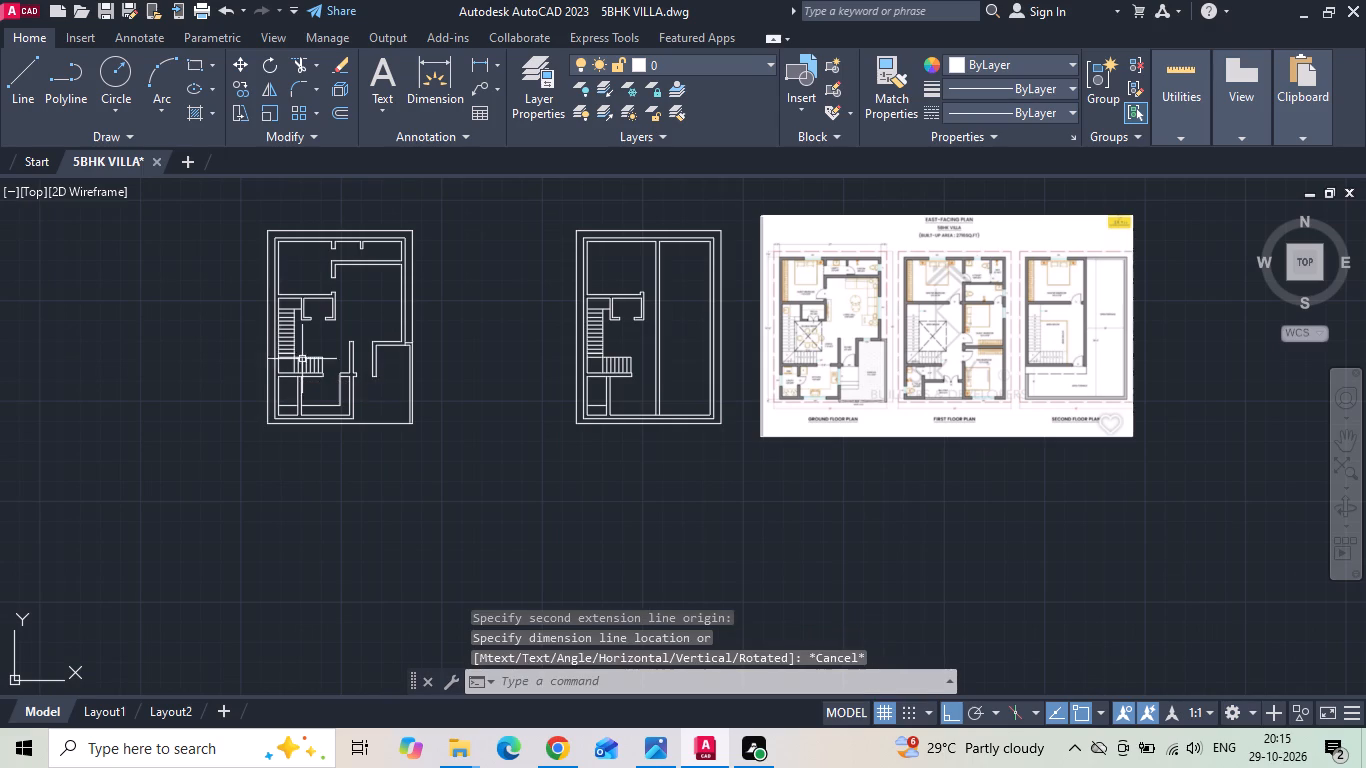
Move the two north-south partition lines in the copied plan 6 inches east.
scroll(610, 357, "up", 1)
scroll(730, 367, "up", 2)
left_click_drag(671, 368, 633, 378)
left_click(569, 390)
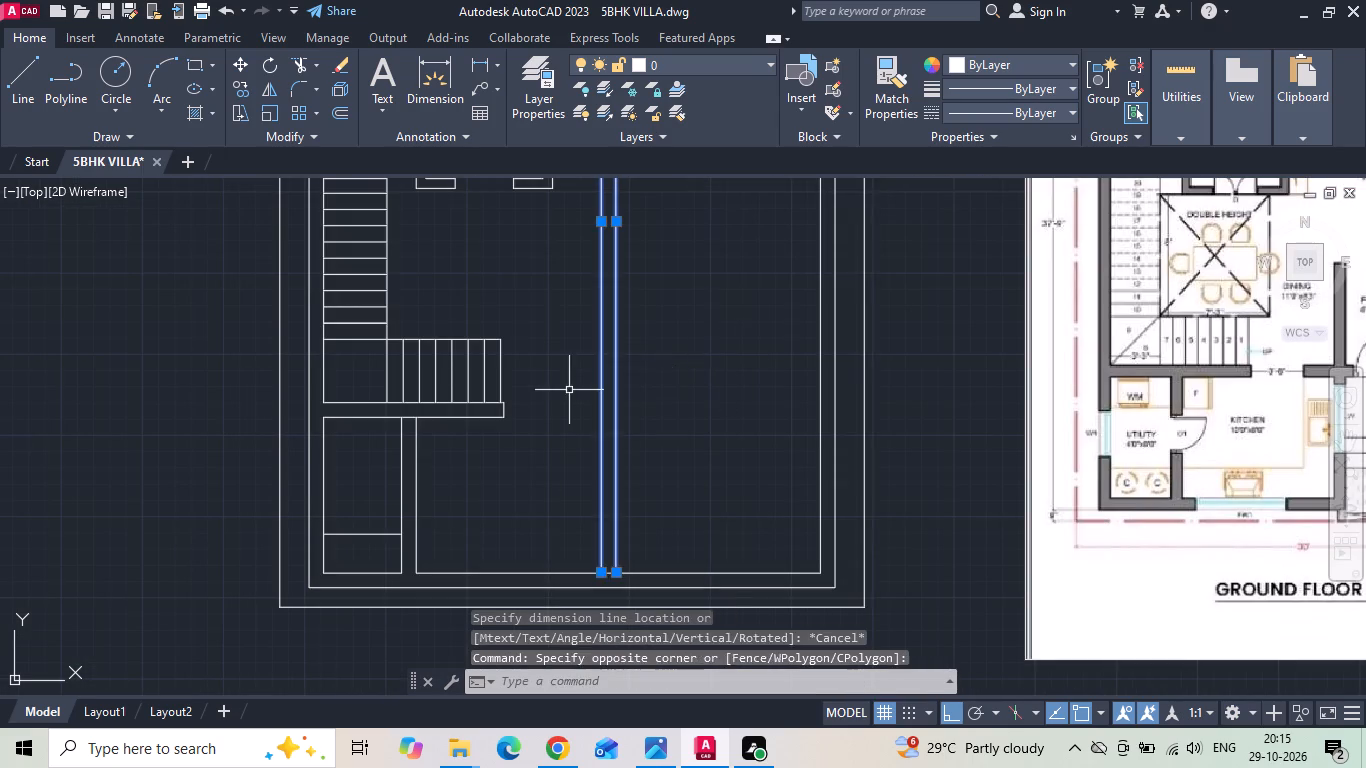
right_click(568, 390)
left_click(599, 387)
left_click_drag(676, 407, 681, 408)
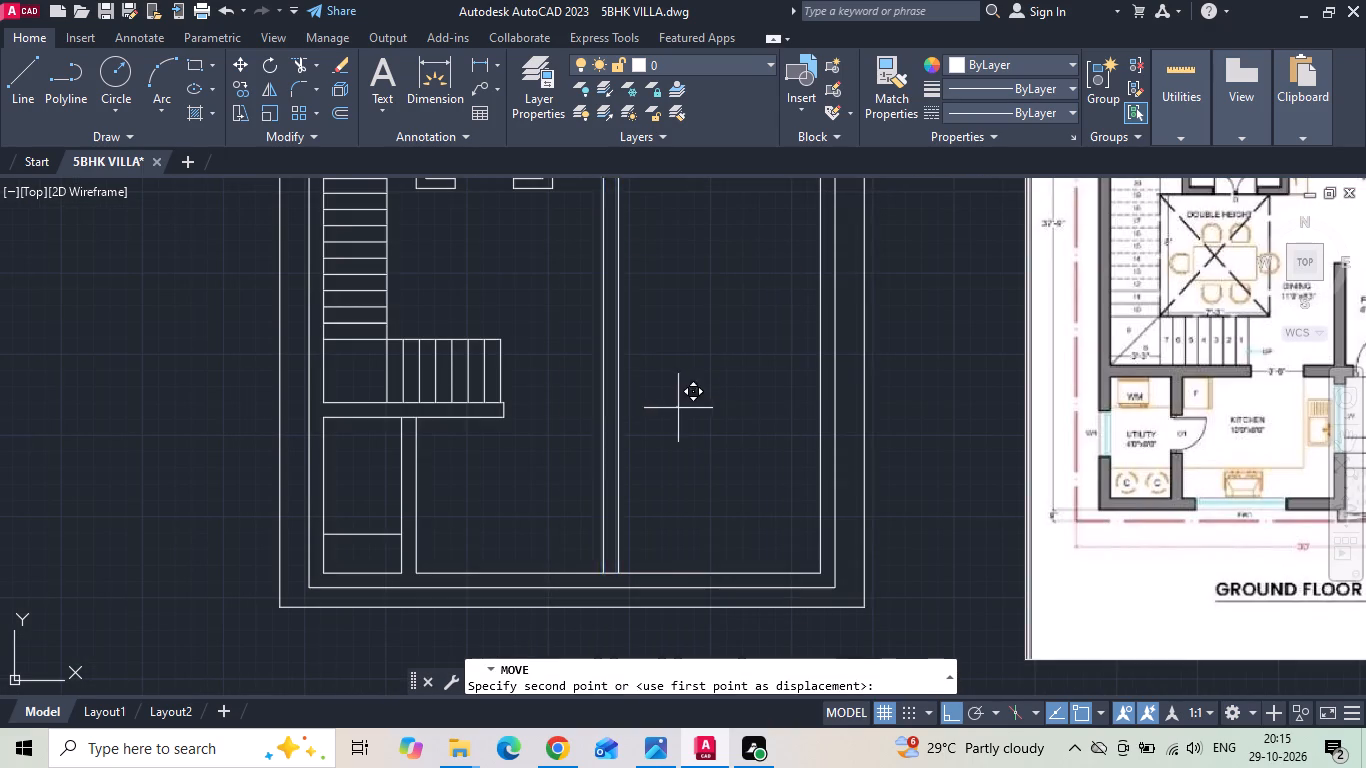
left_click_drag(681, 408, 688, 409)
type("6")
key("space")
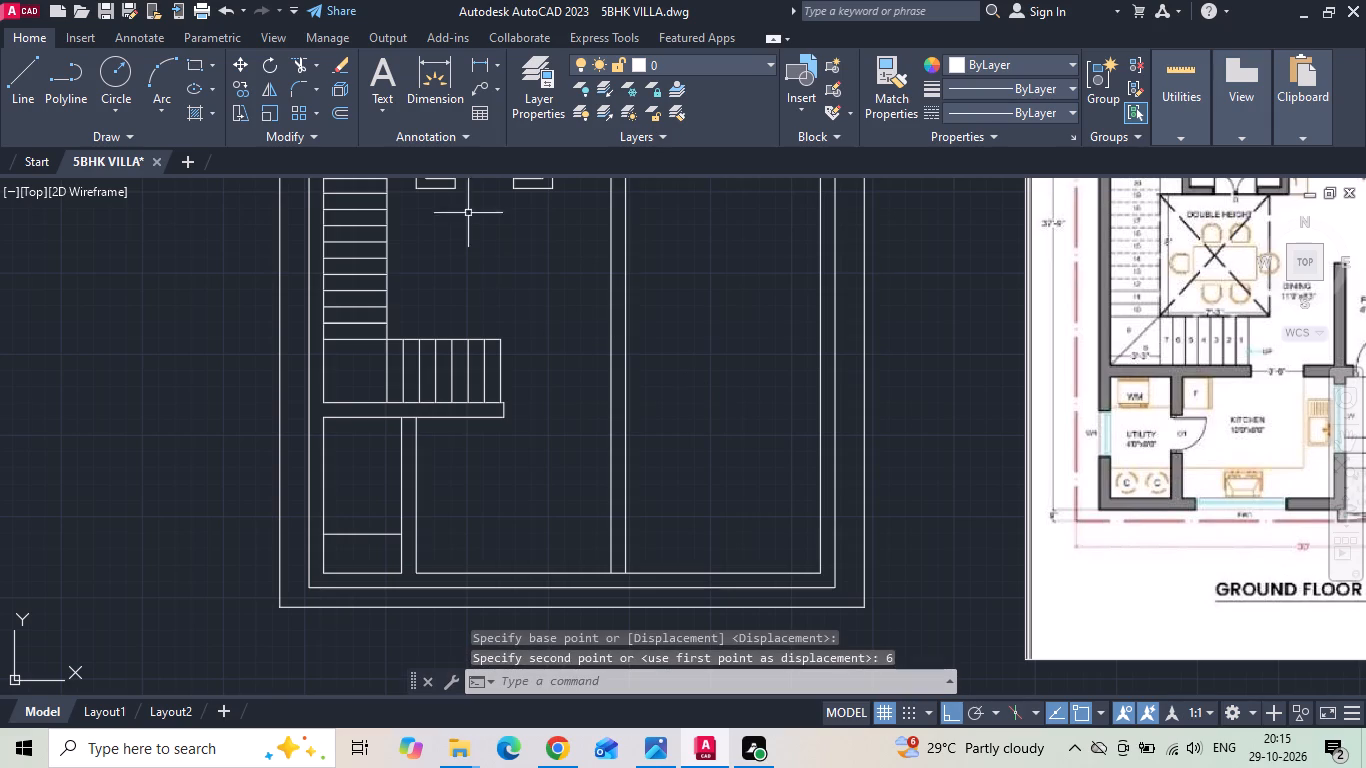
Measure from the inner west wall line to the partition in the copied plan, and to the kitchen's east wall in the ground floor plan.
left_click(473, 62)
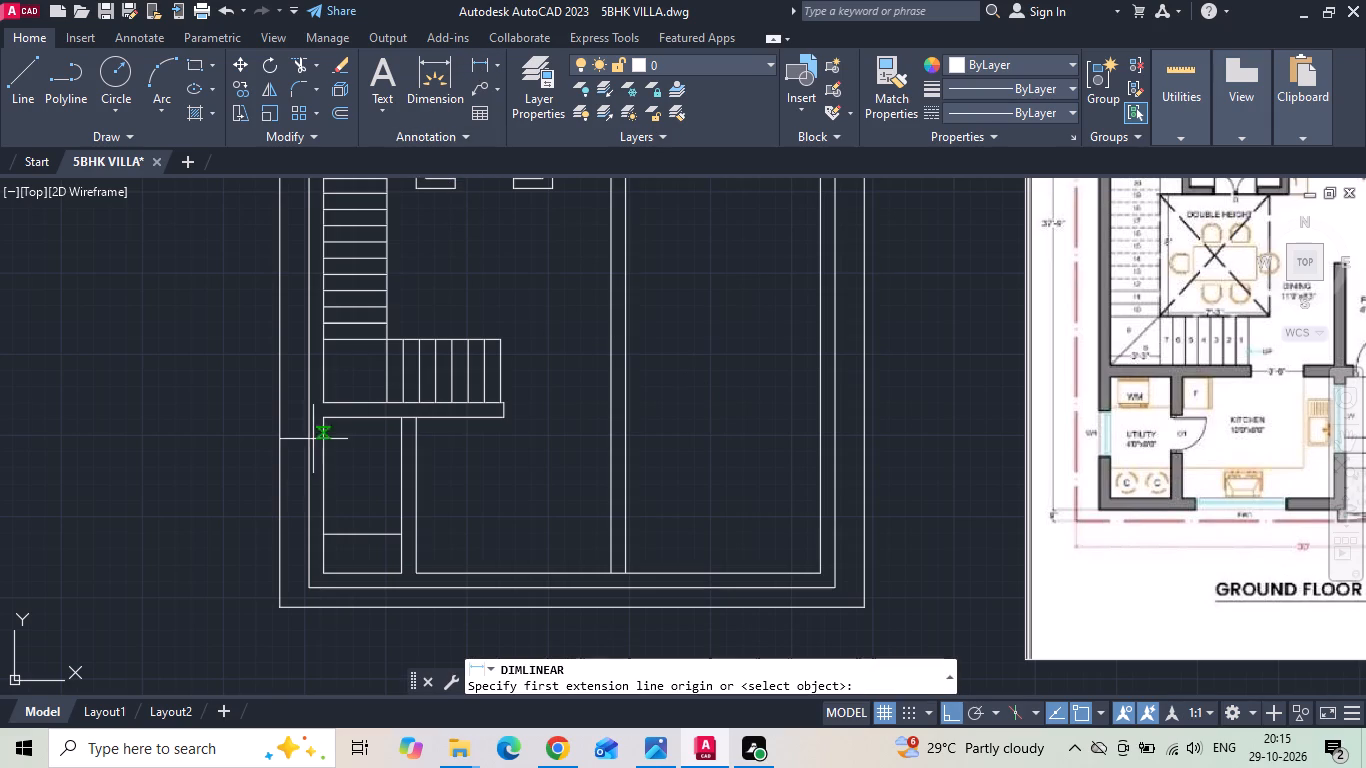
left_click(319, 482)
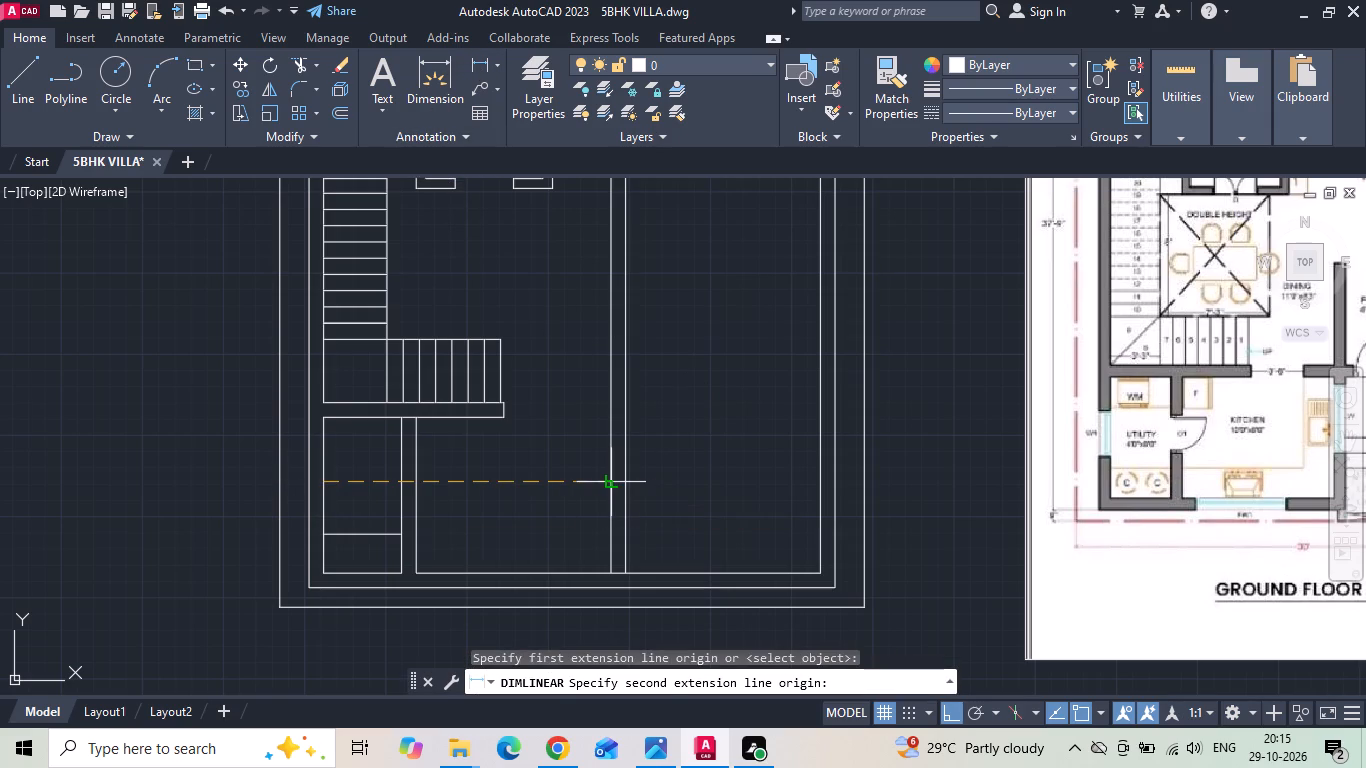
left_click(614, 484)
key("Escape")
scroll(614, 483, "down", 2)
scroll(205, 483, "up", 1)
middle_click_drag(225, 476, 492, 463)
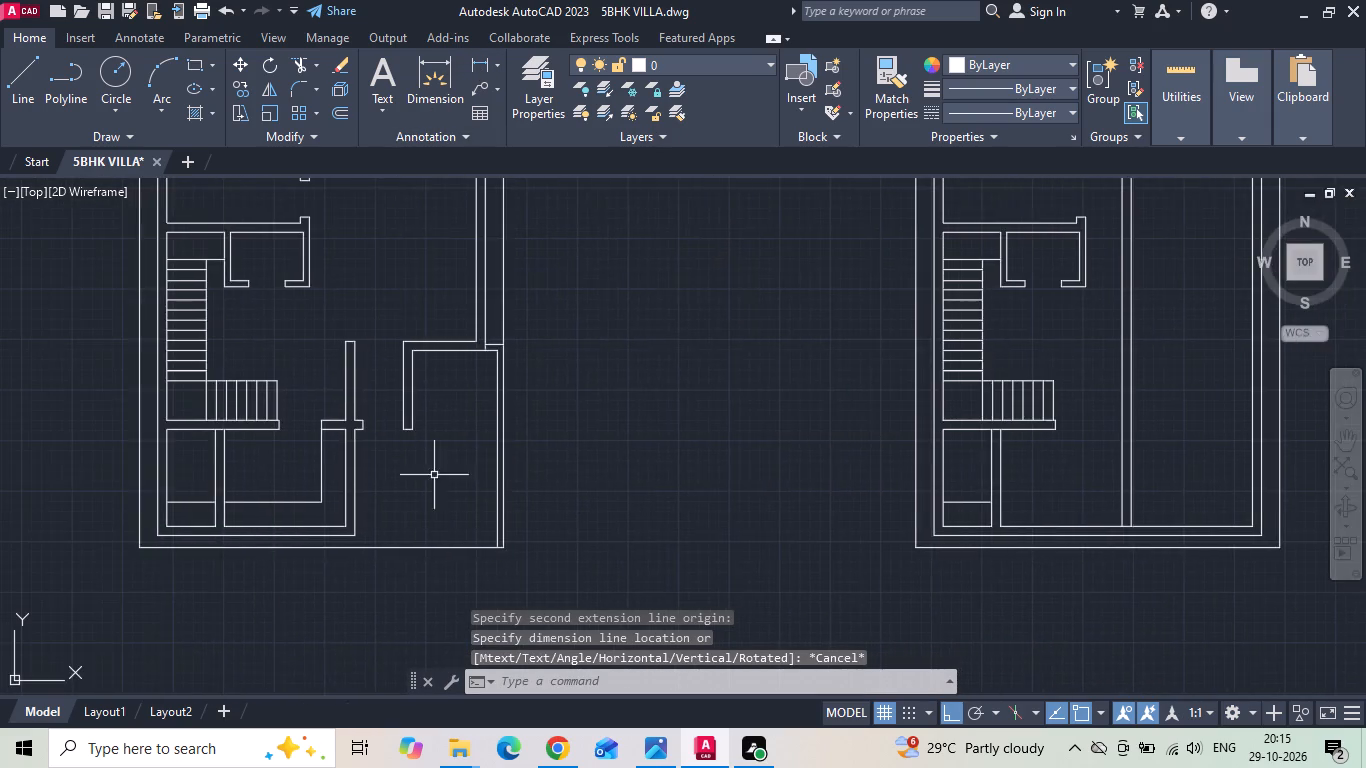
middle_click_drag(180, 474, 359, 468)
key("space")
left_click(345, 466)
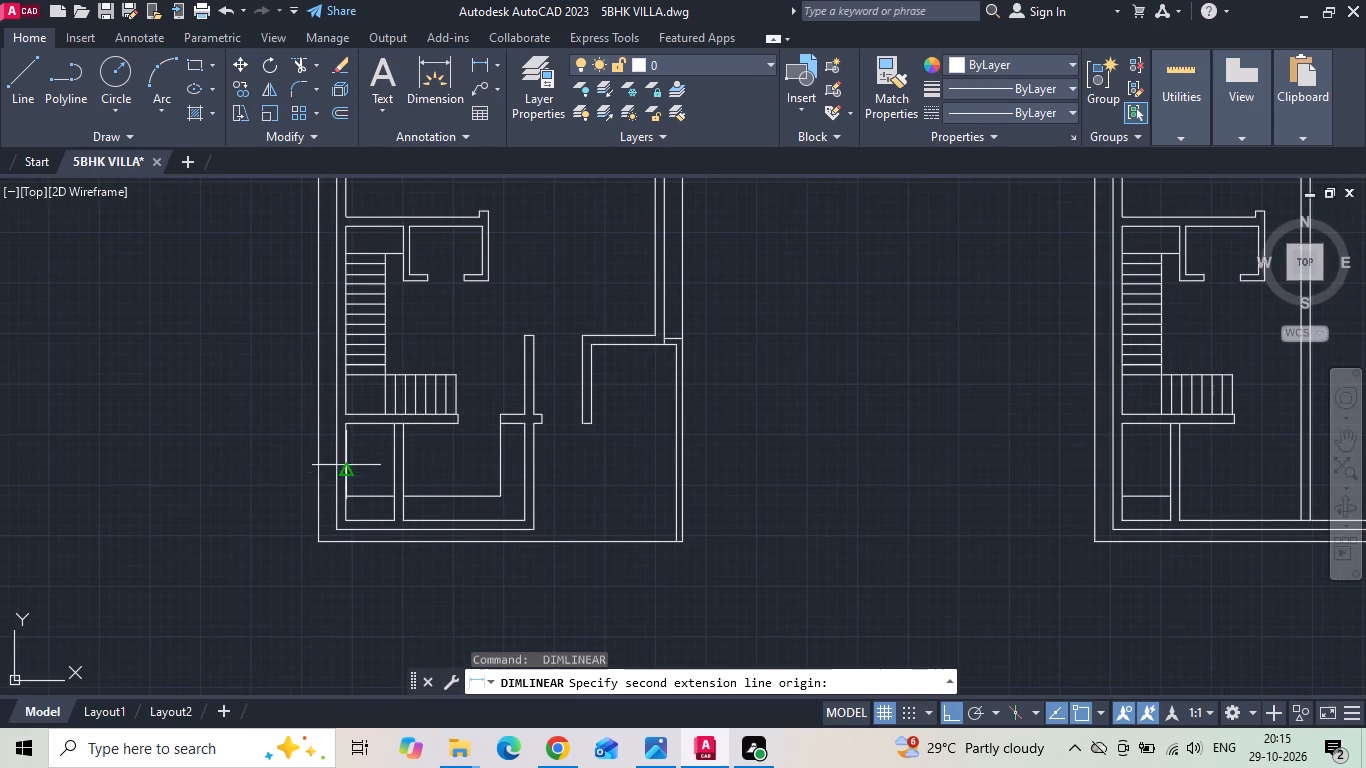
left_click(521, 469)
key("Escape")
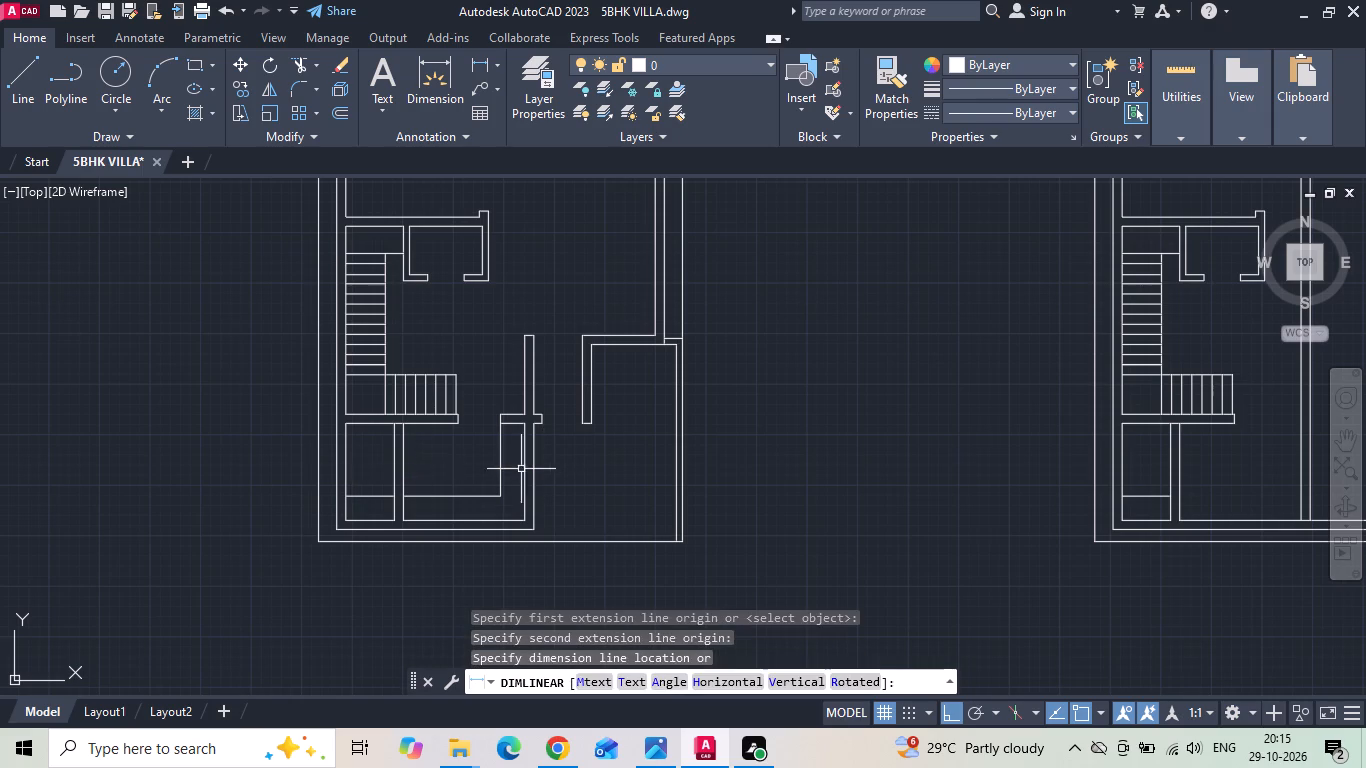
Examine the kids bedroom, guest bedroom and balcony layout and sizes in the reference first floor plan.
scroll(380, 441, "down", 3)
scroll(763, 441, "up", 3)
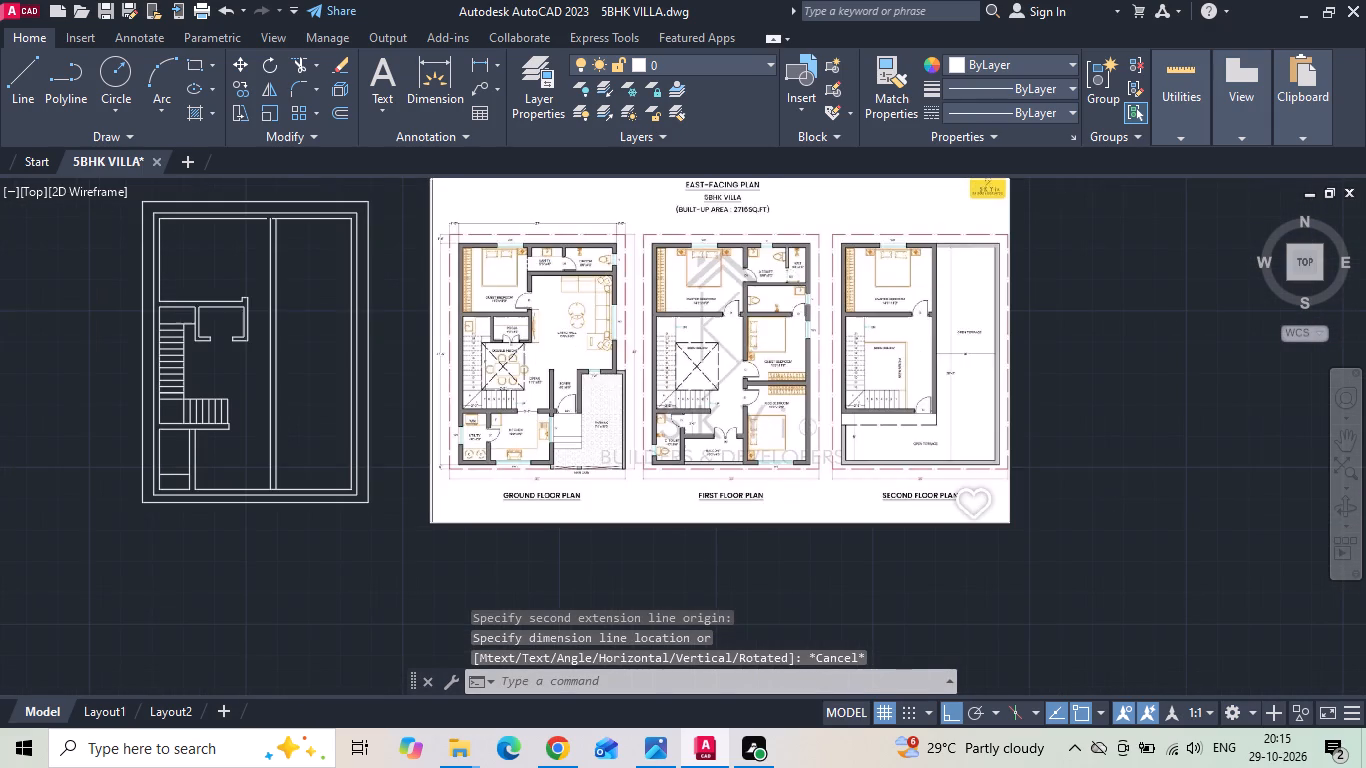
scroll(814, 444, "down", 4)
scroll(680, 437, "up", 3)
scroll(588, 385, "down", 2)
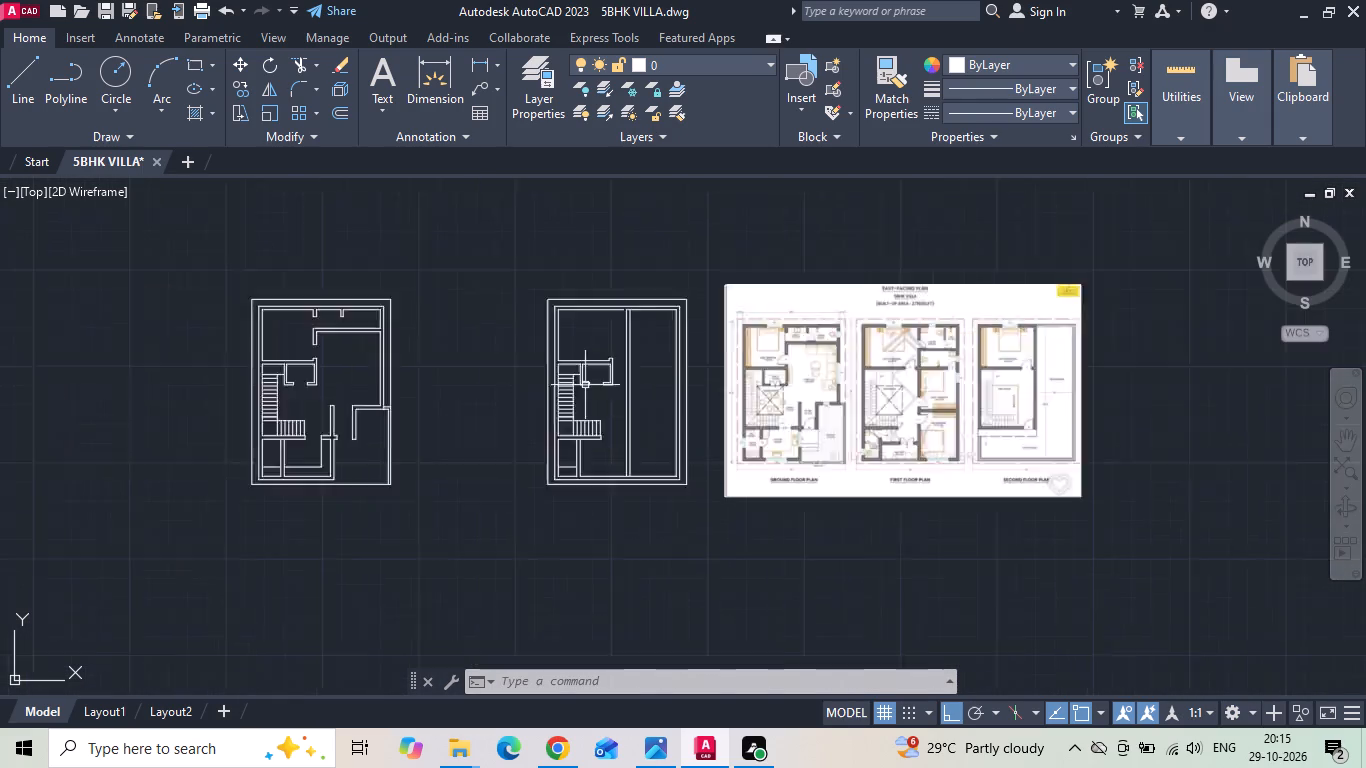
scroll(828, 447, "up", 2)
scroll(767, 371, "up", 3)
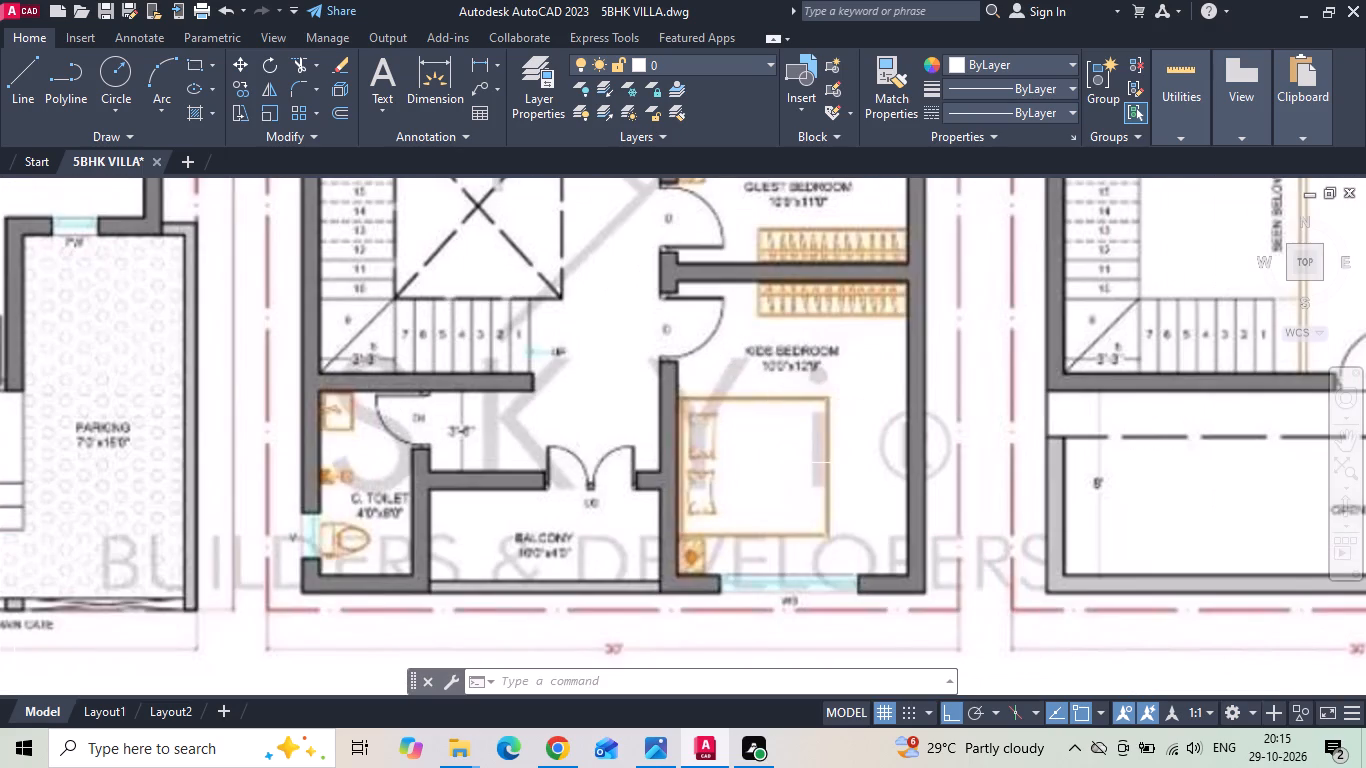
scroll(848, 467, "down", 2)
scroll(831, 365, "up", 2)
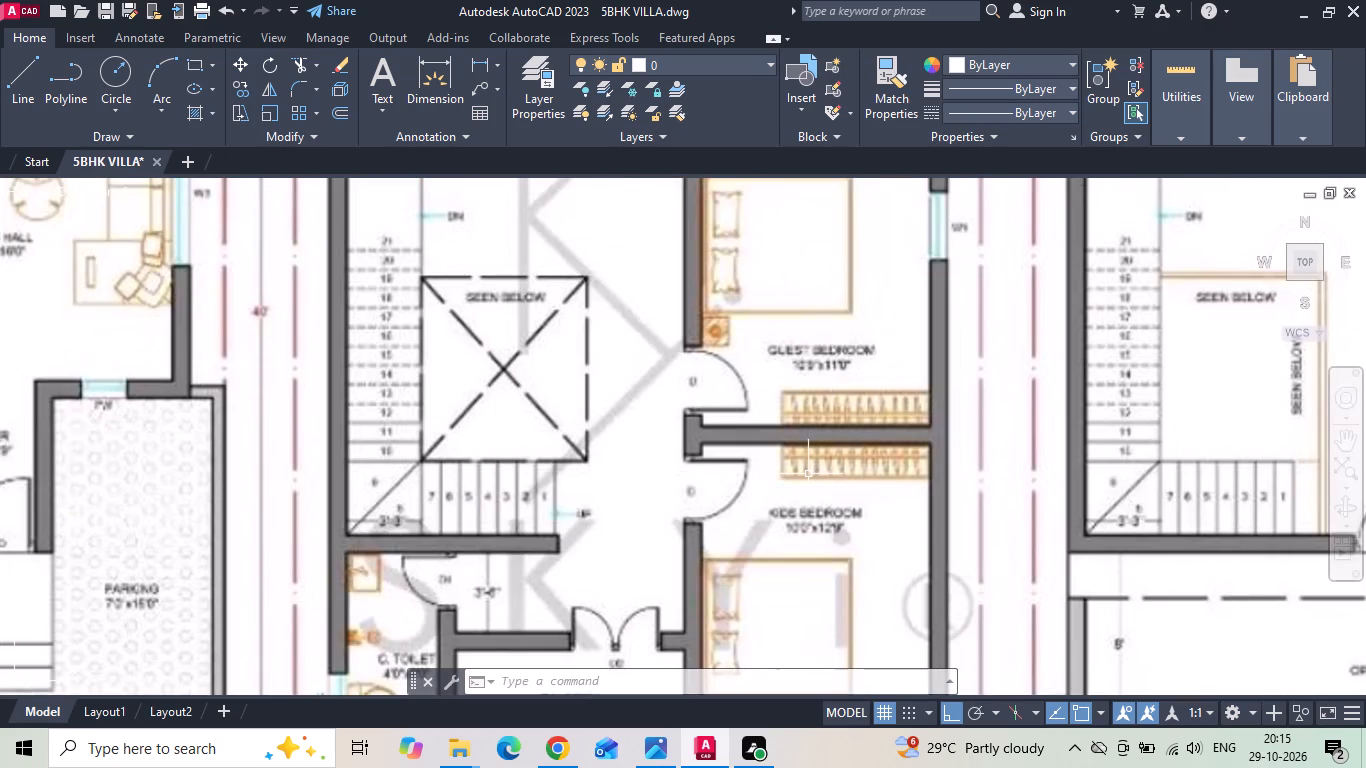
Offset the inner south wall line of the copied plan 12' north for the kids bedroom wall.
type("O")
key("space")
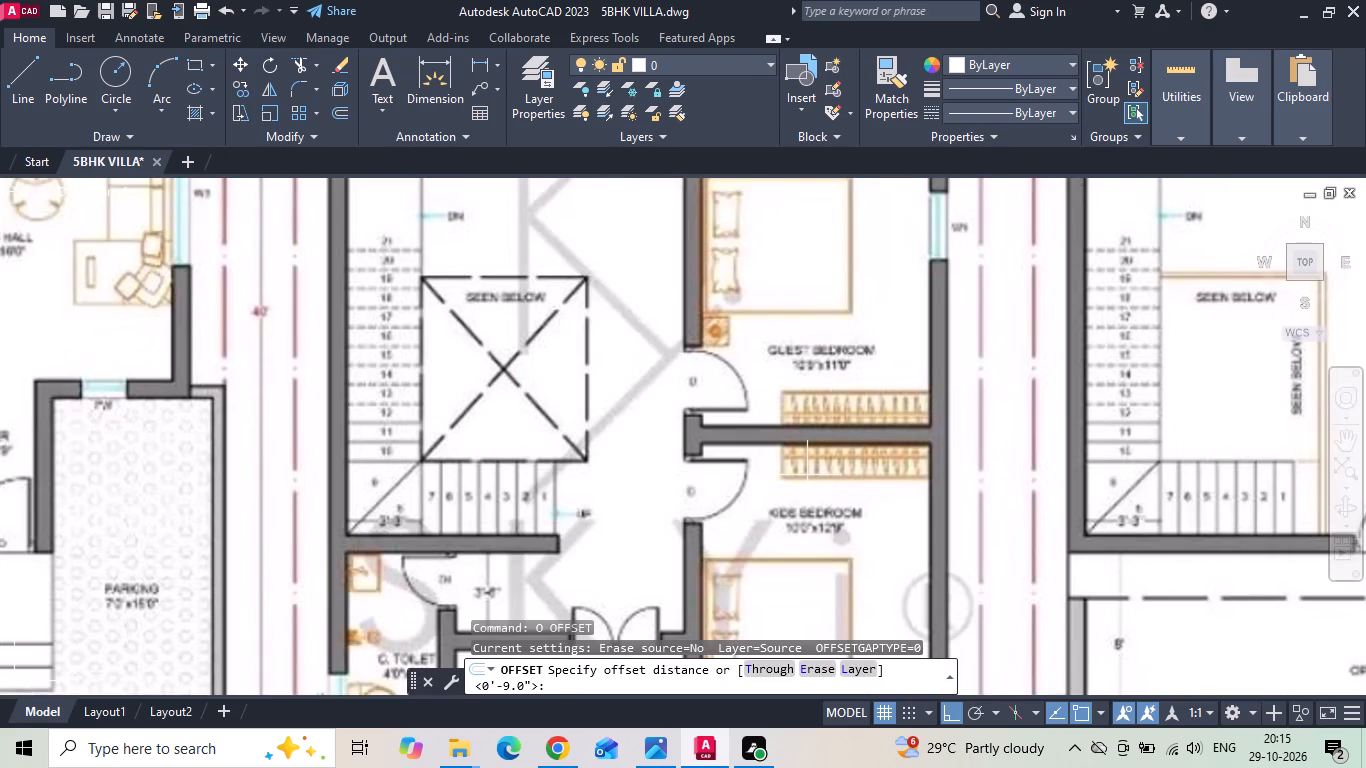
type("12'")
key("Return")
scroll(935, 440, "down", 3)
scroll(441, 498, "up", 1)
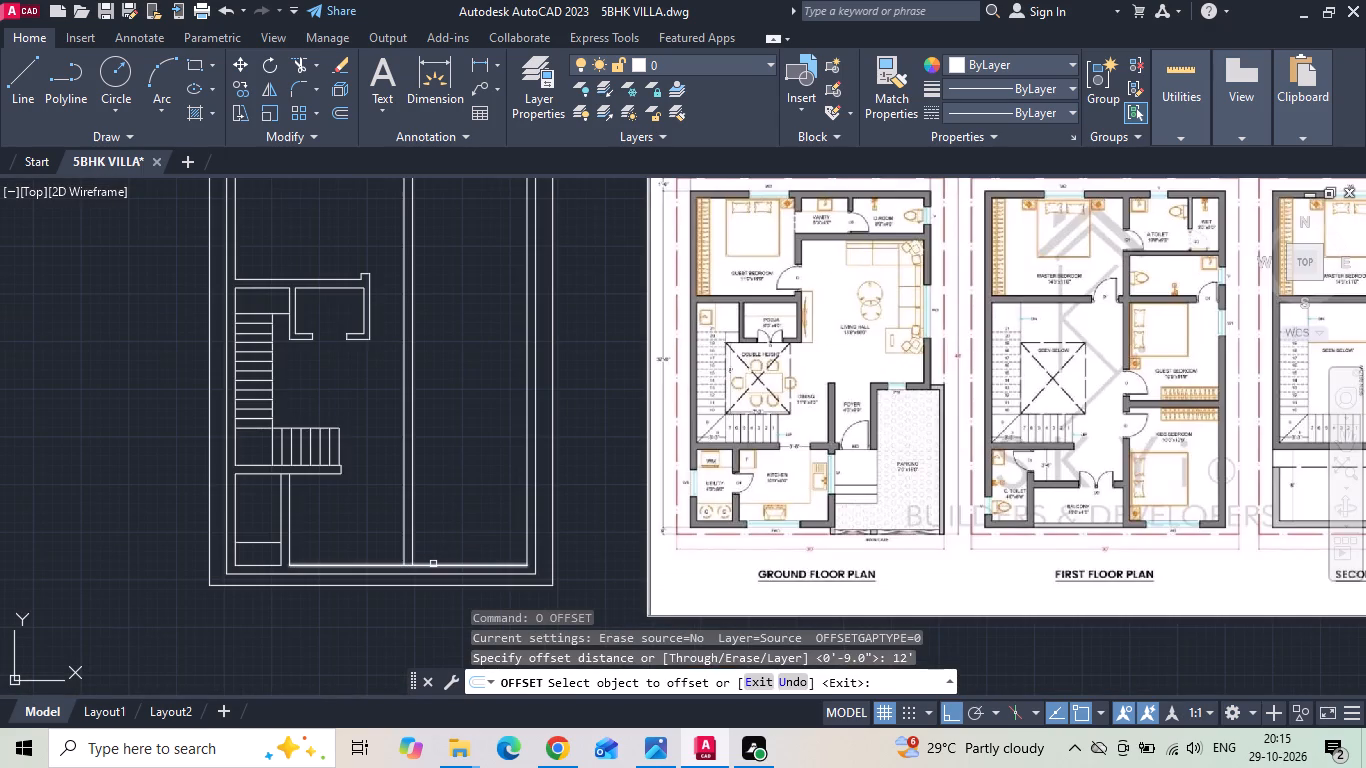
left_click(434, 565)
left_click(447, 485)
key("Escape")
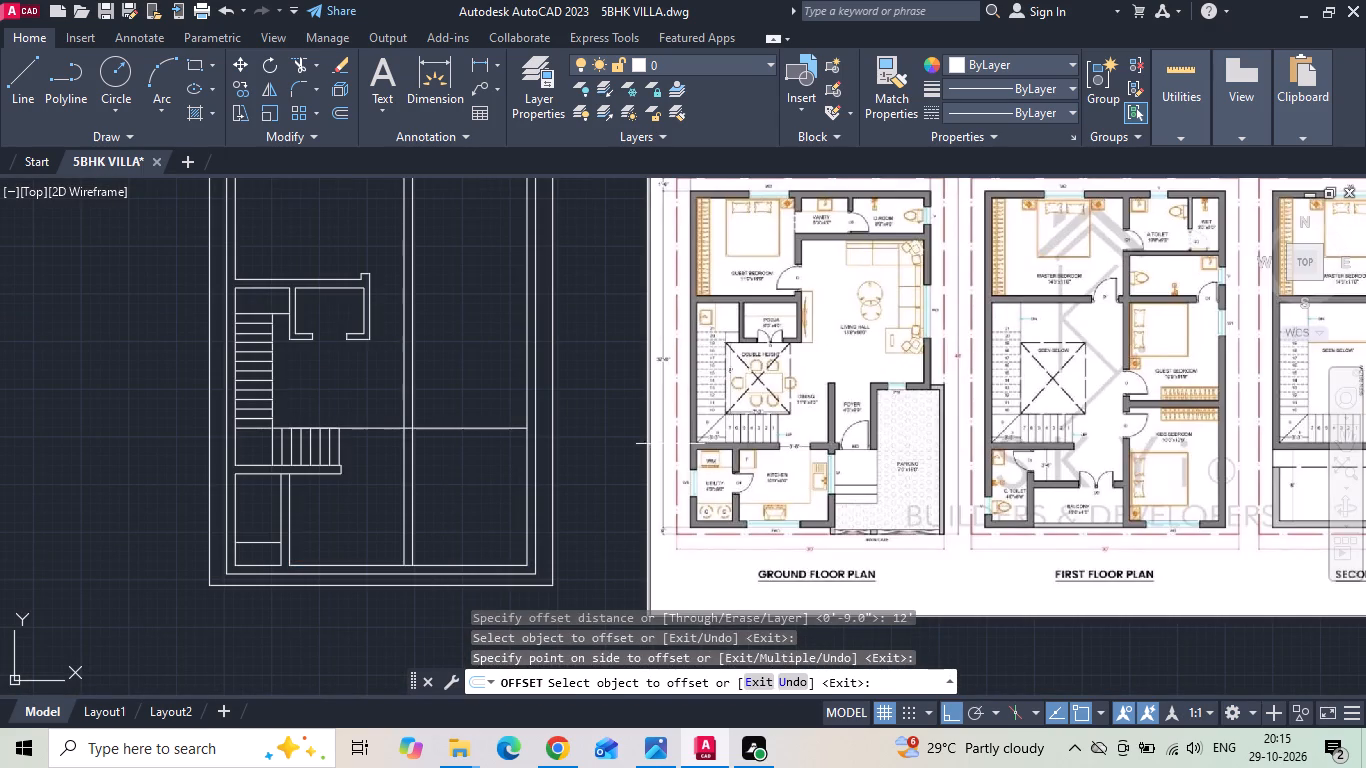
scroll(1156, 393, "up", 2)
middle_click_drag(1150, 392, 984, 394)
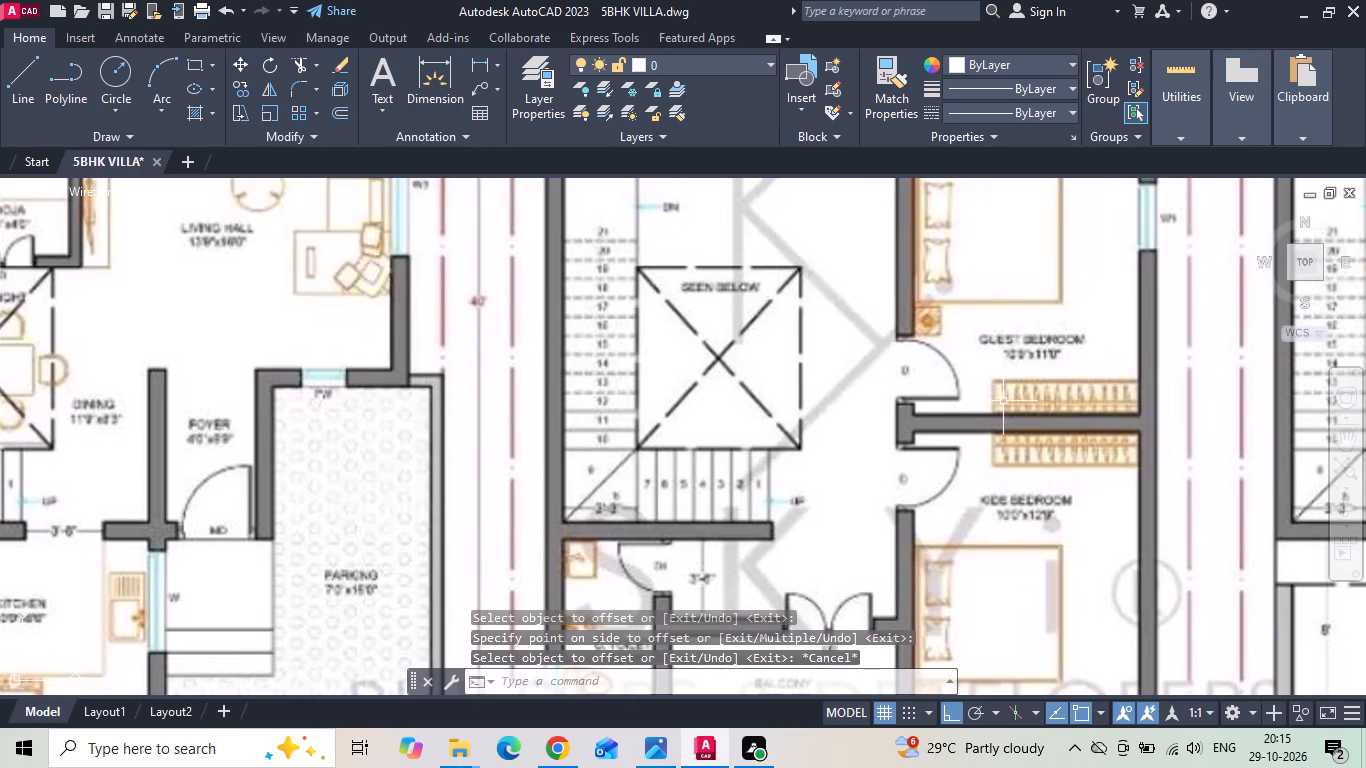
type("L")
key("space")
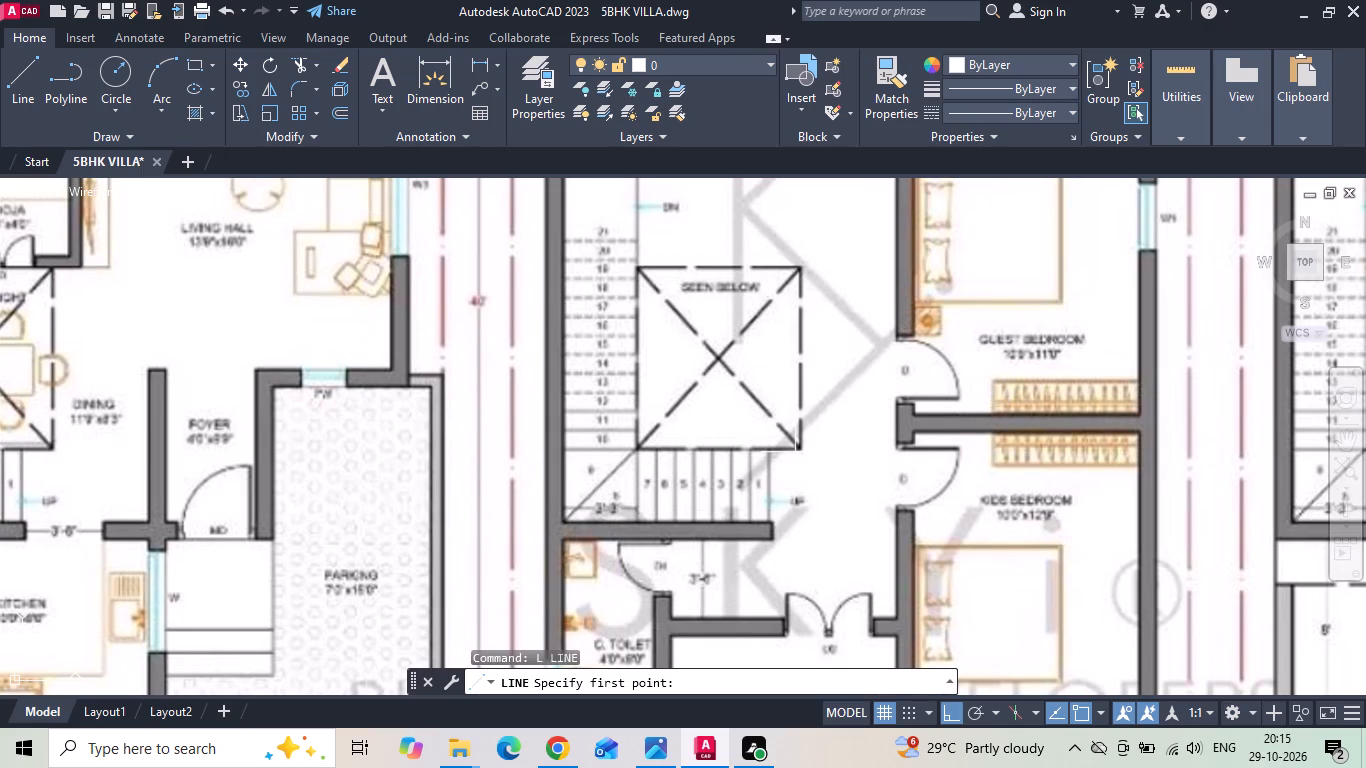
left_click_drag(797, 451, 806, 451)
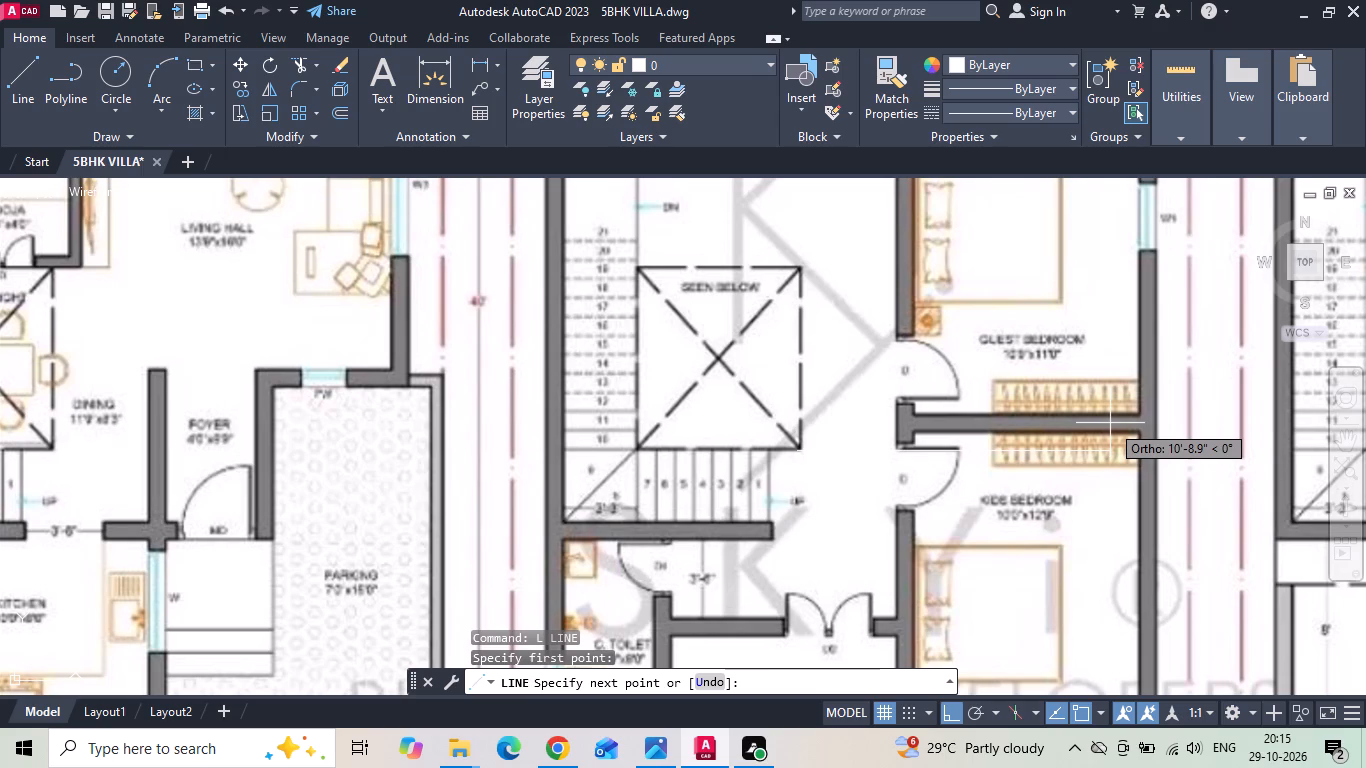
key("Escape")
Move the kids bedroom's offset wall line in the copied plan 9 inches north.
scroll(1110, 423, "down", 2)
middle_click_drag(339, 453, 511, 475)
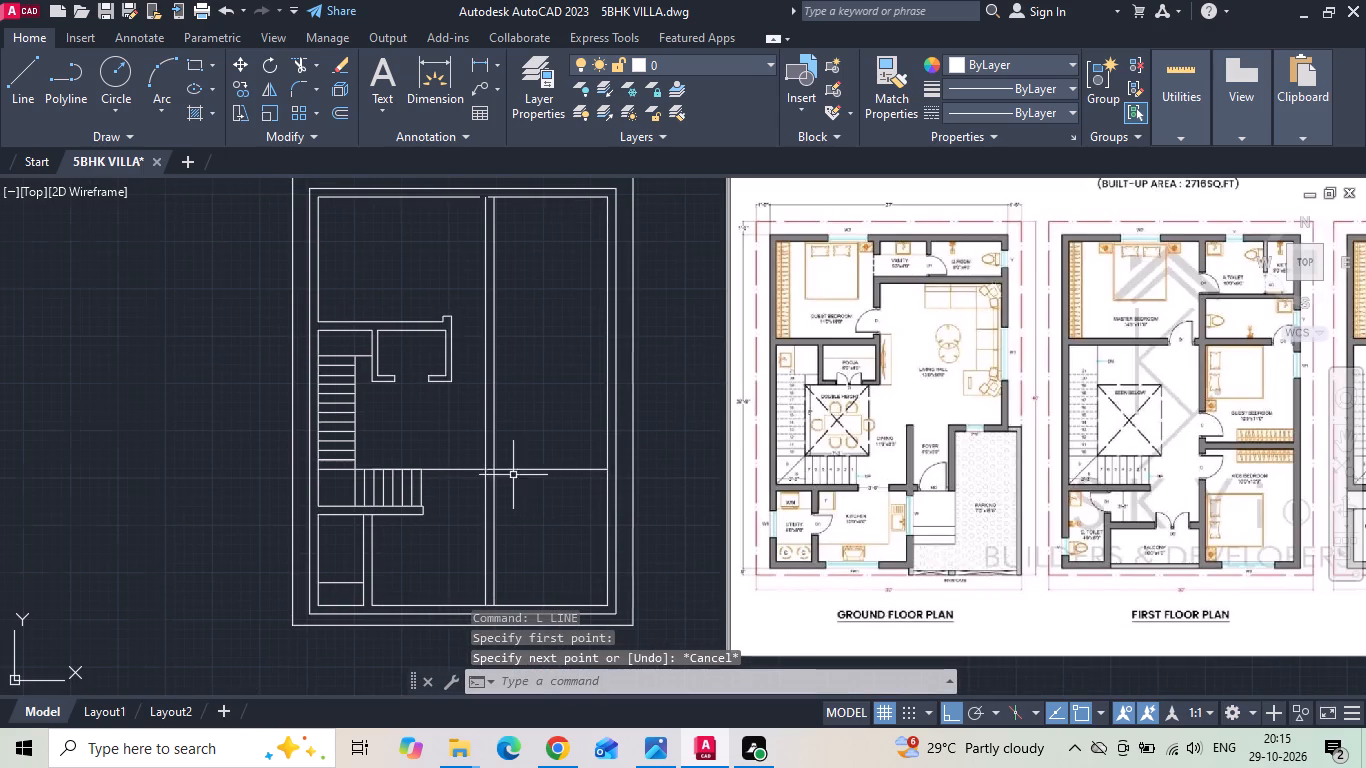
left_click_drag(525, 493, 524, 484)
left_click(505, 435)
right_click(504, 434)
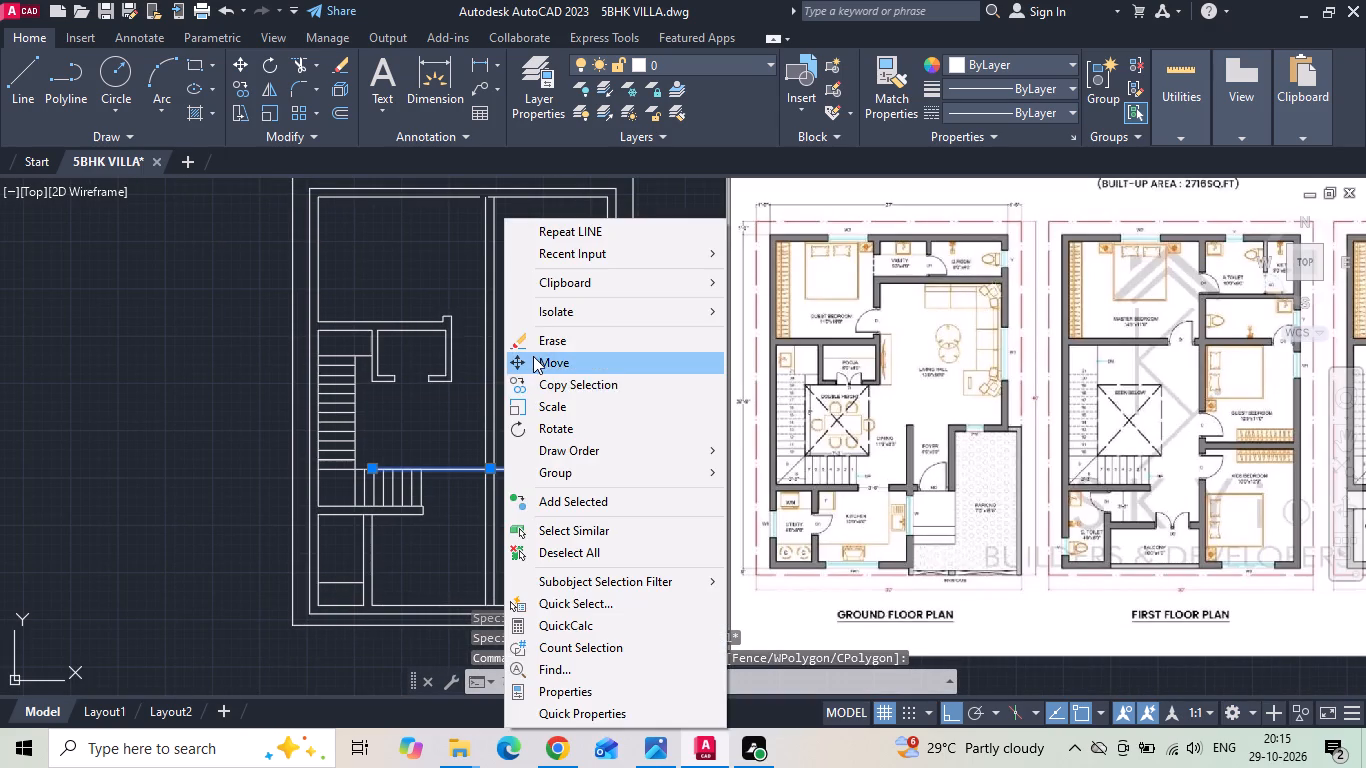
left_click(533, 356)
left_click_drag(523, 517, 523, 507)
type("9")
key("space")
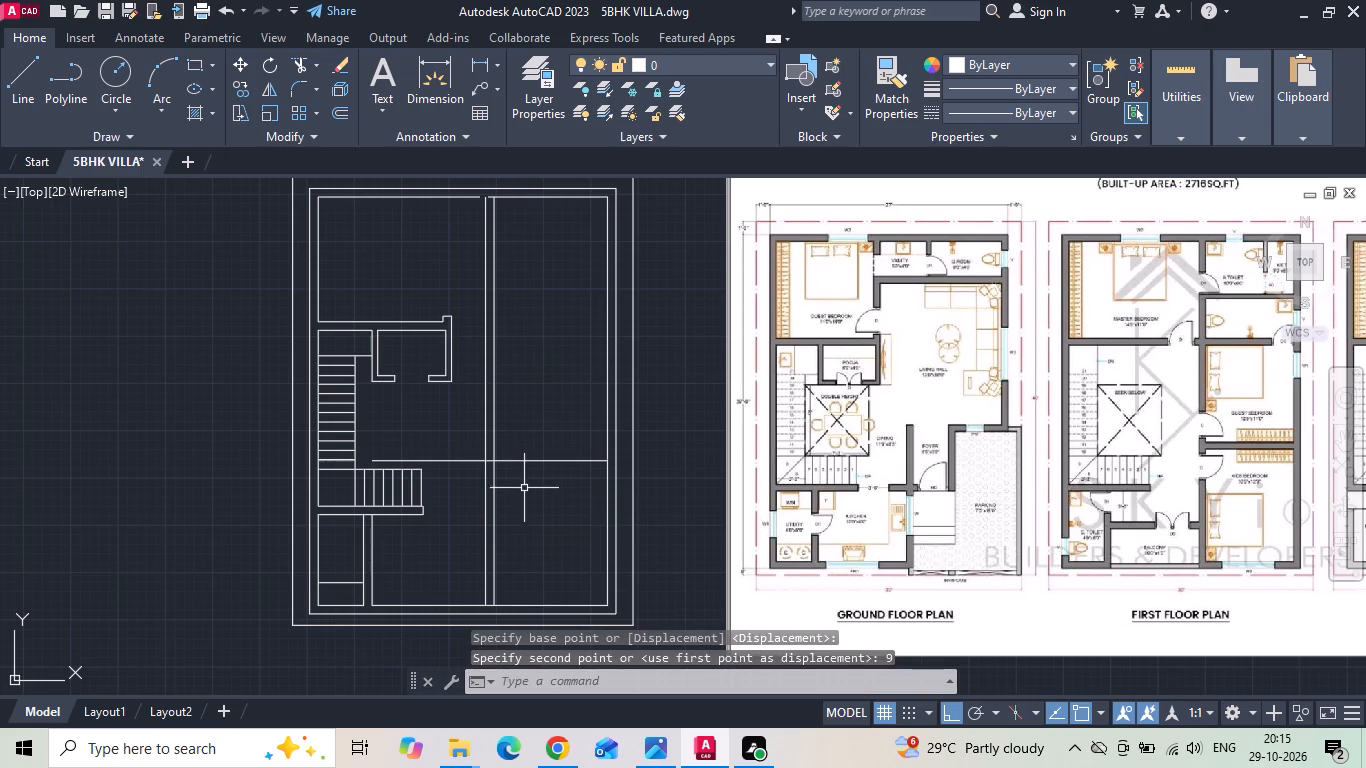
Copy the kids bedroom's north wall line 9 inches north to form the wall's second face.
left_click_drag(532, 490, 523, 470)
left_click(508, 436)
right_click(508, 436)
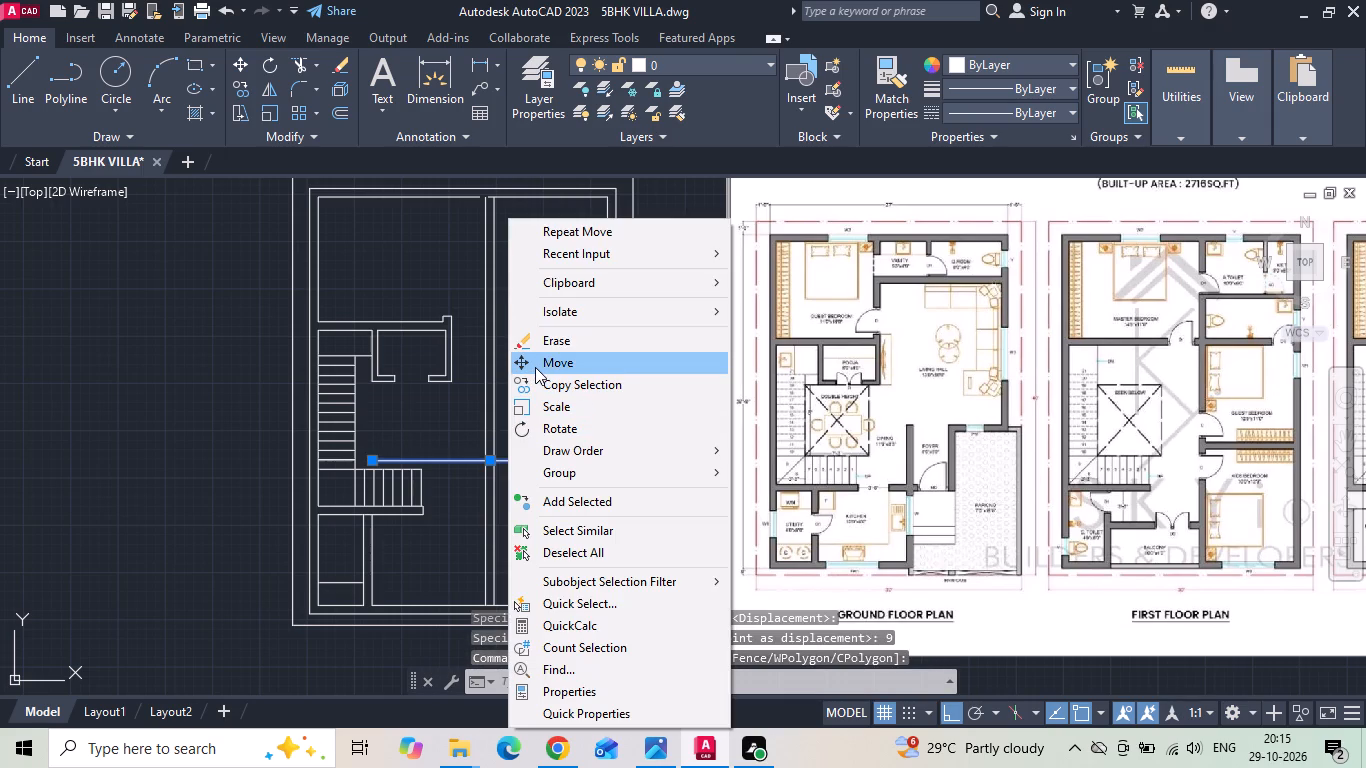
left_click(541, 390)
left_click_drag(542, 398, 543, 375)
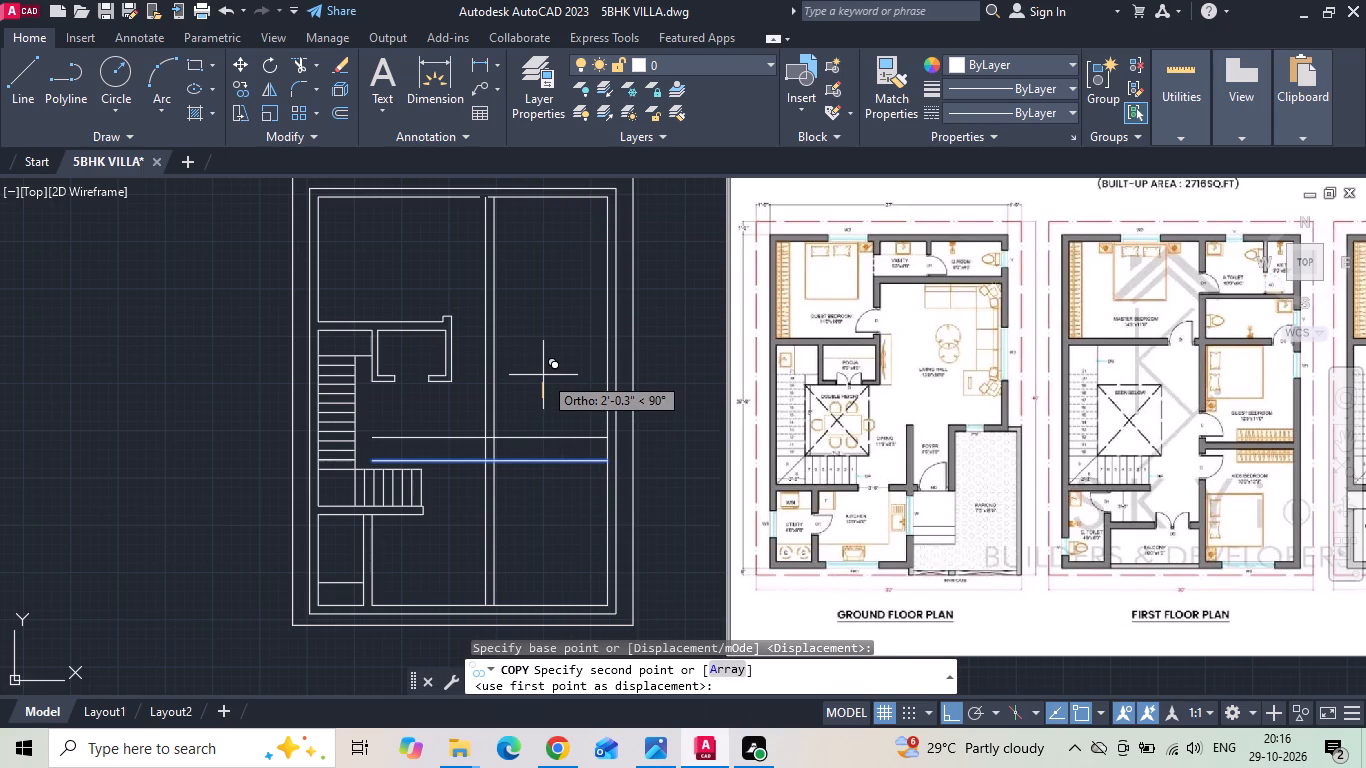
type("9")
key("space")
key("Escape")
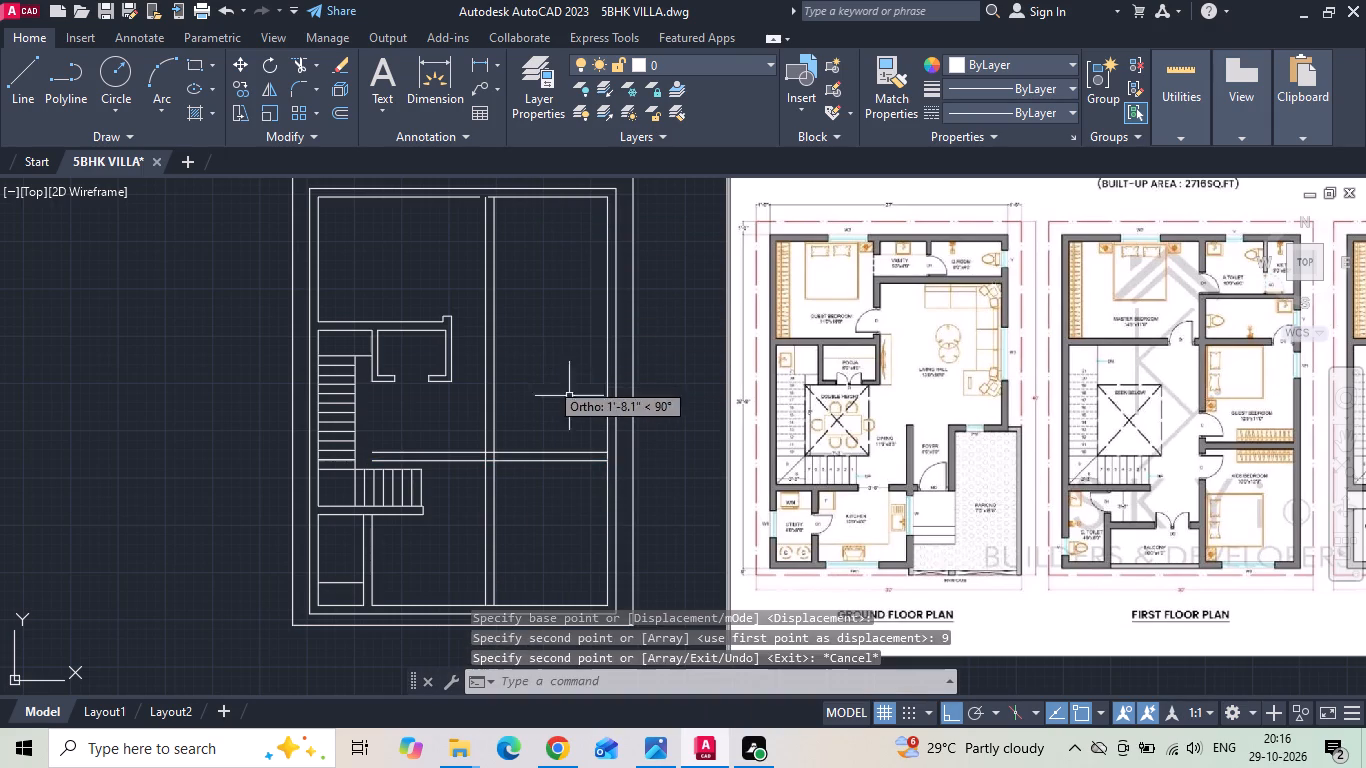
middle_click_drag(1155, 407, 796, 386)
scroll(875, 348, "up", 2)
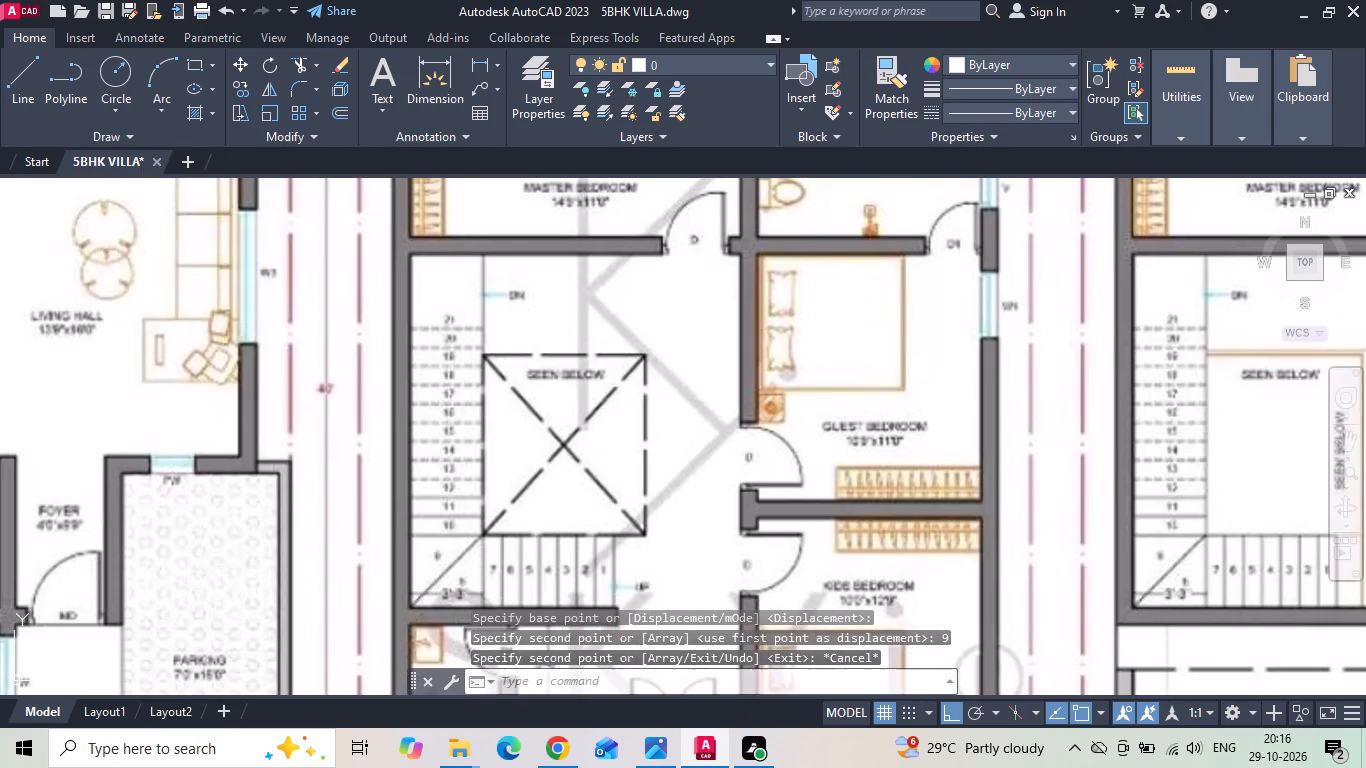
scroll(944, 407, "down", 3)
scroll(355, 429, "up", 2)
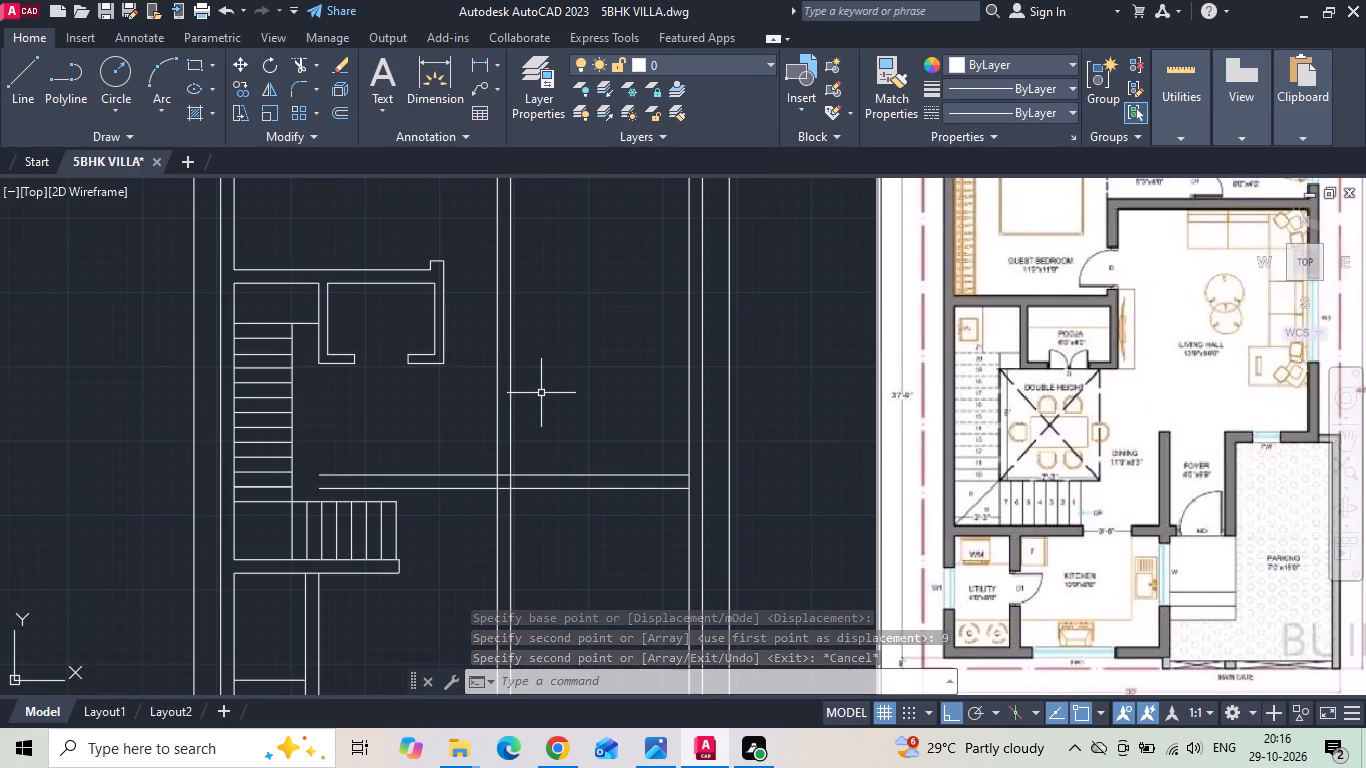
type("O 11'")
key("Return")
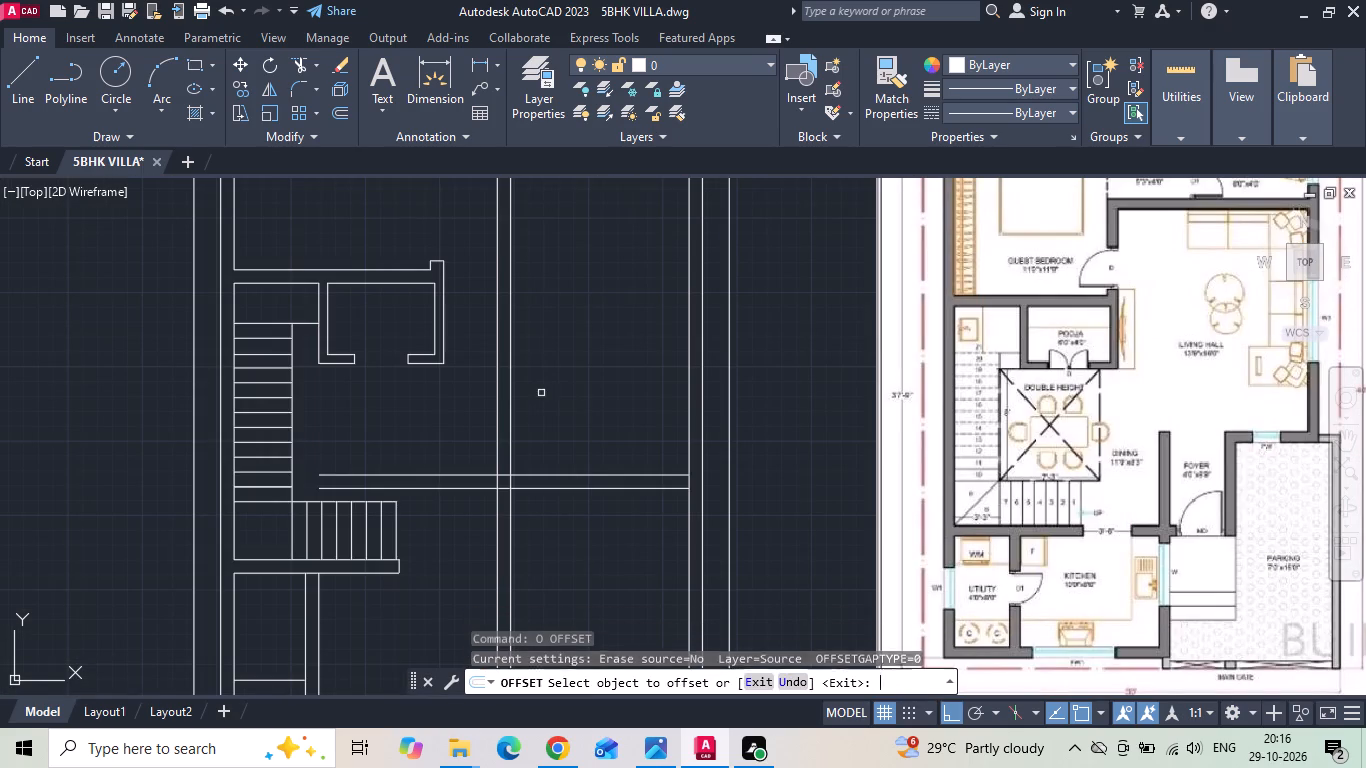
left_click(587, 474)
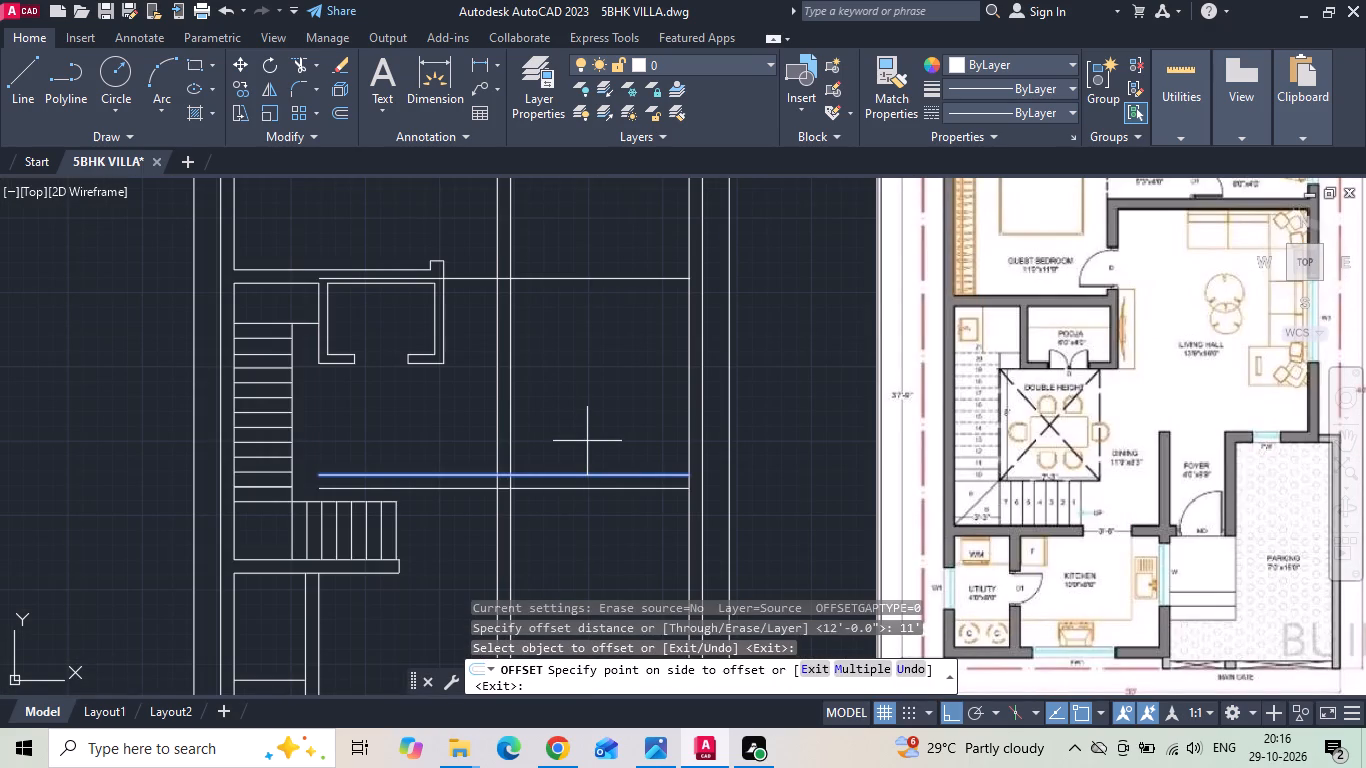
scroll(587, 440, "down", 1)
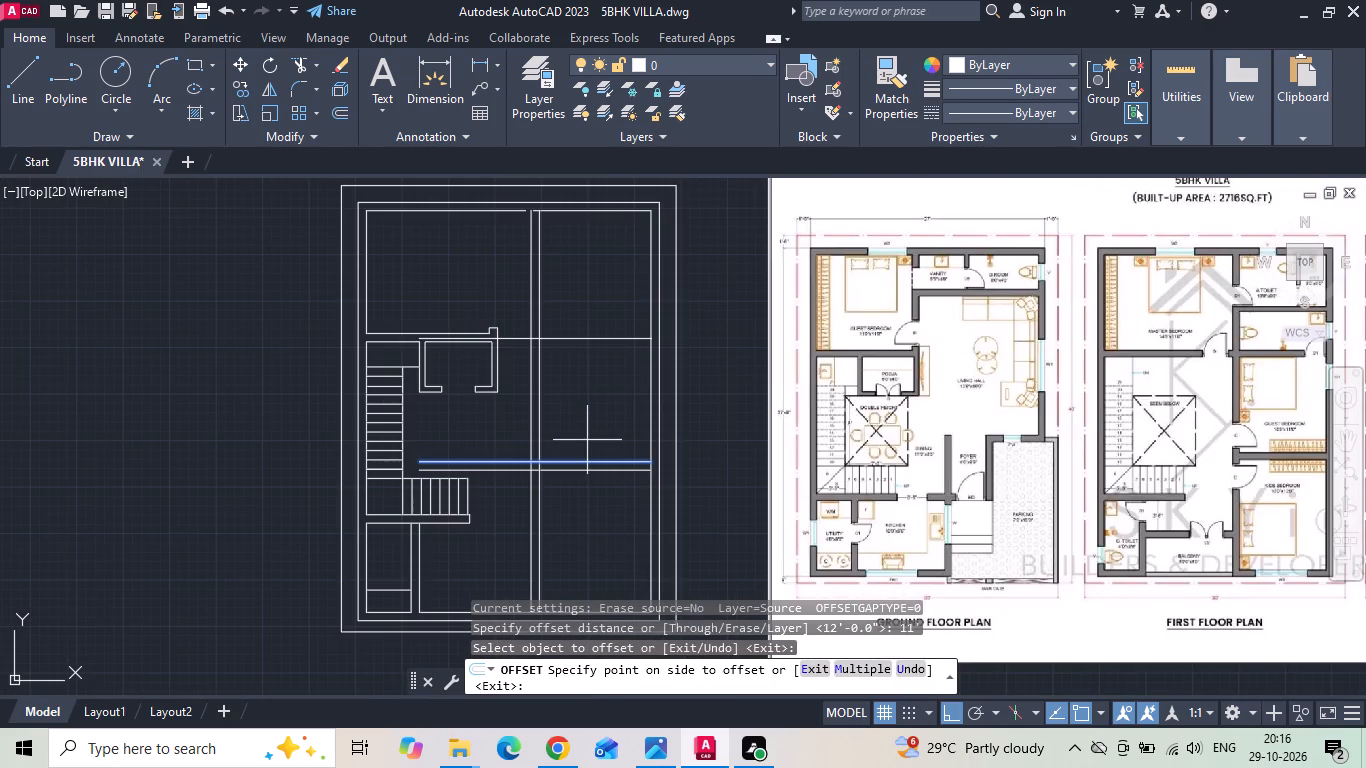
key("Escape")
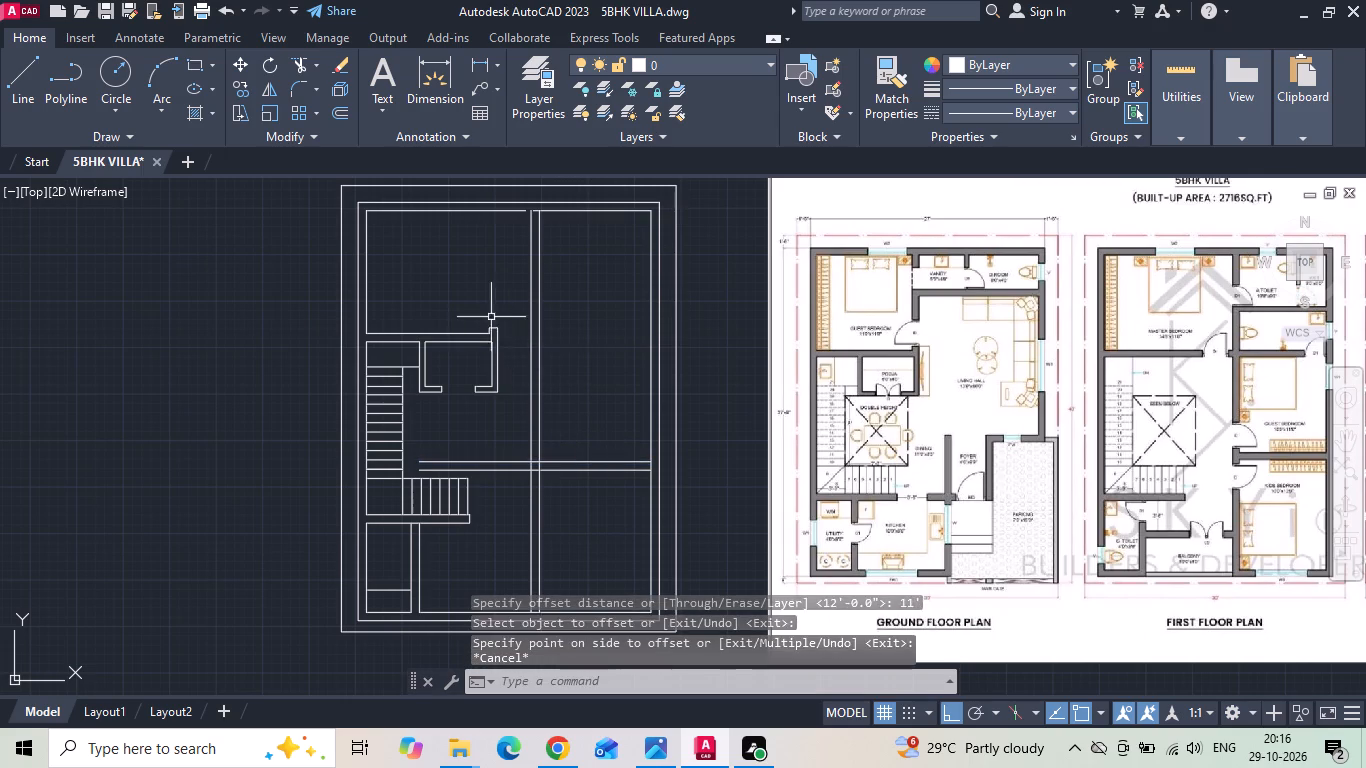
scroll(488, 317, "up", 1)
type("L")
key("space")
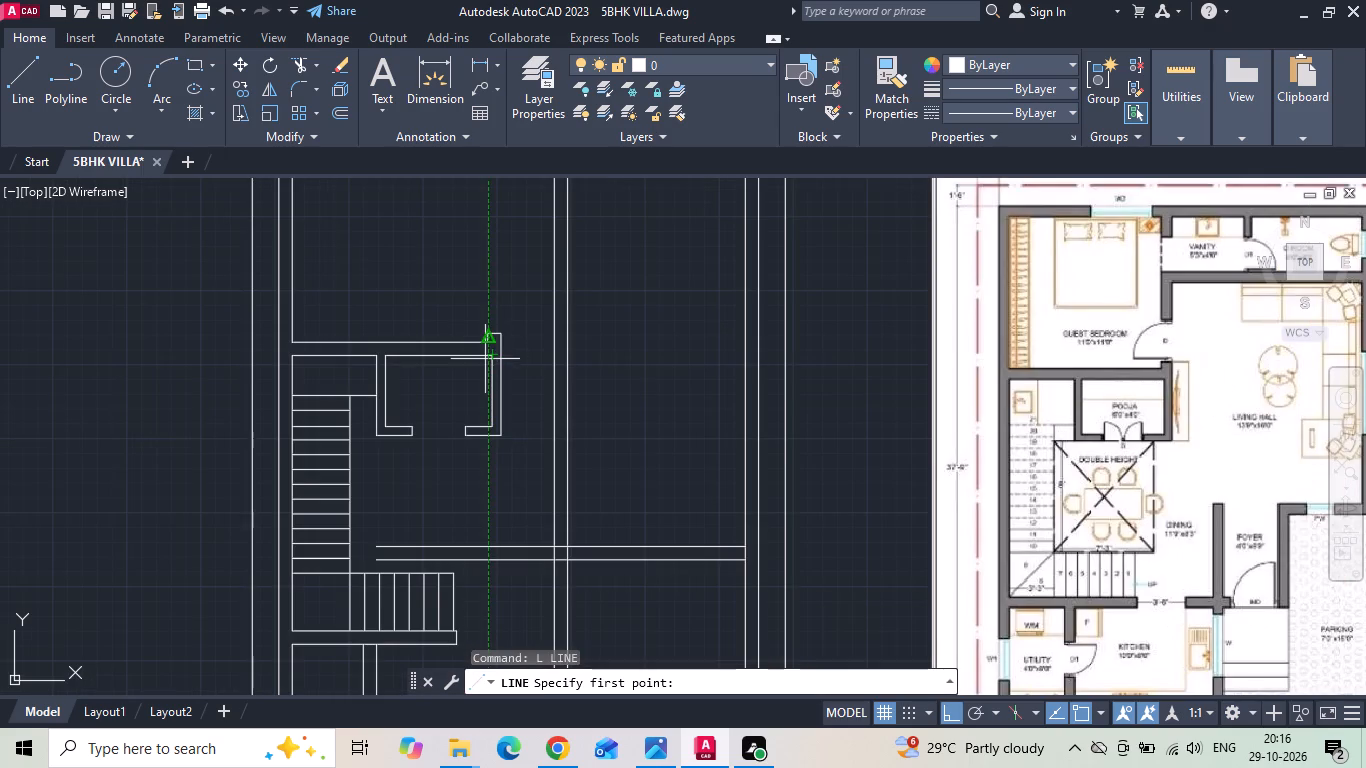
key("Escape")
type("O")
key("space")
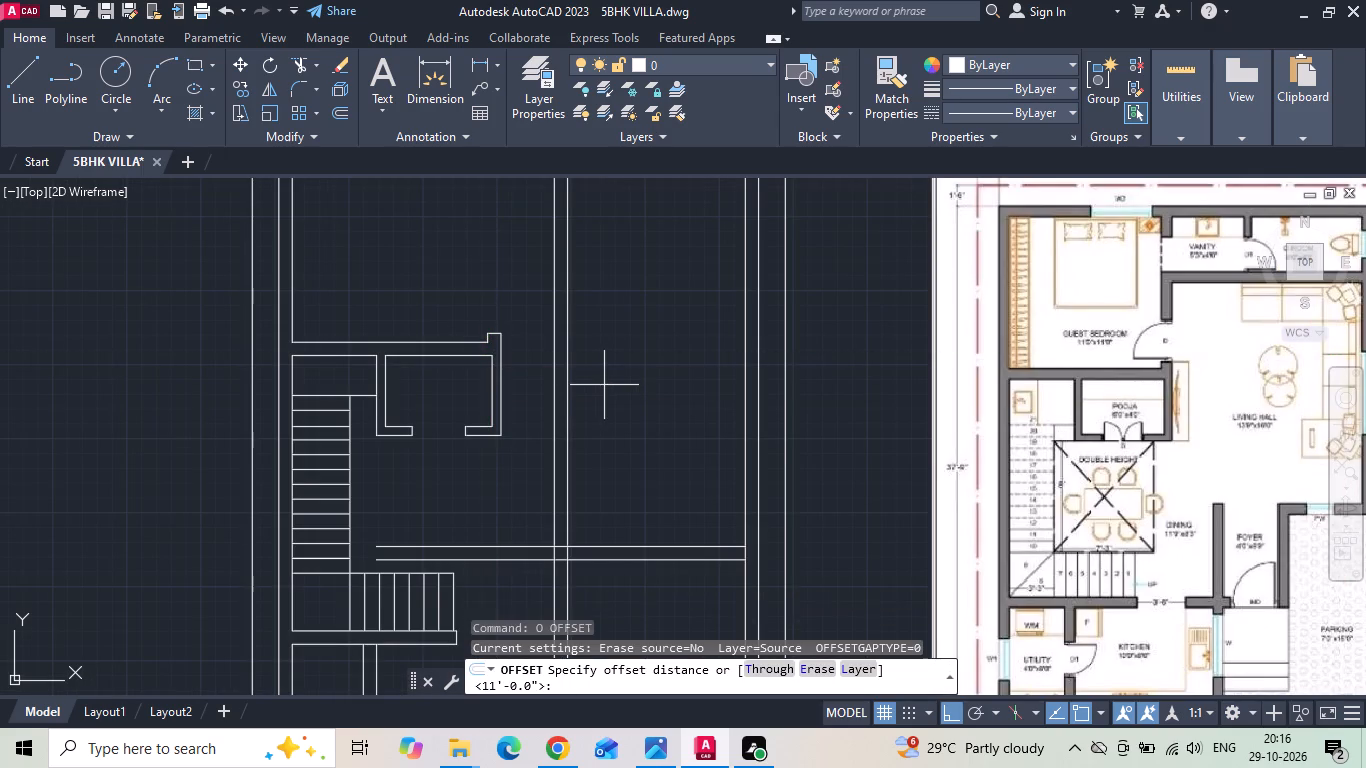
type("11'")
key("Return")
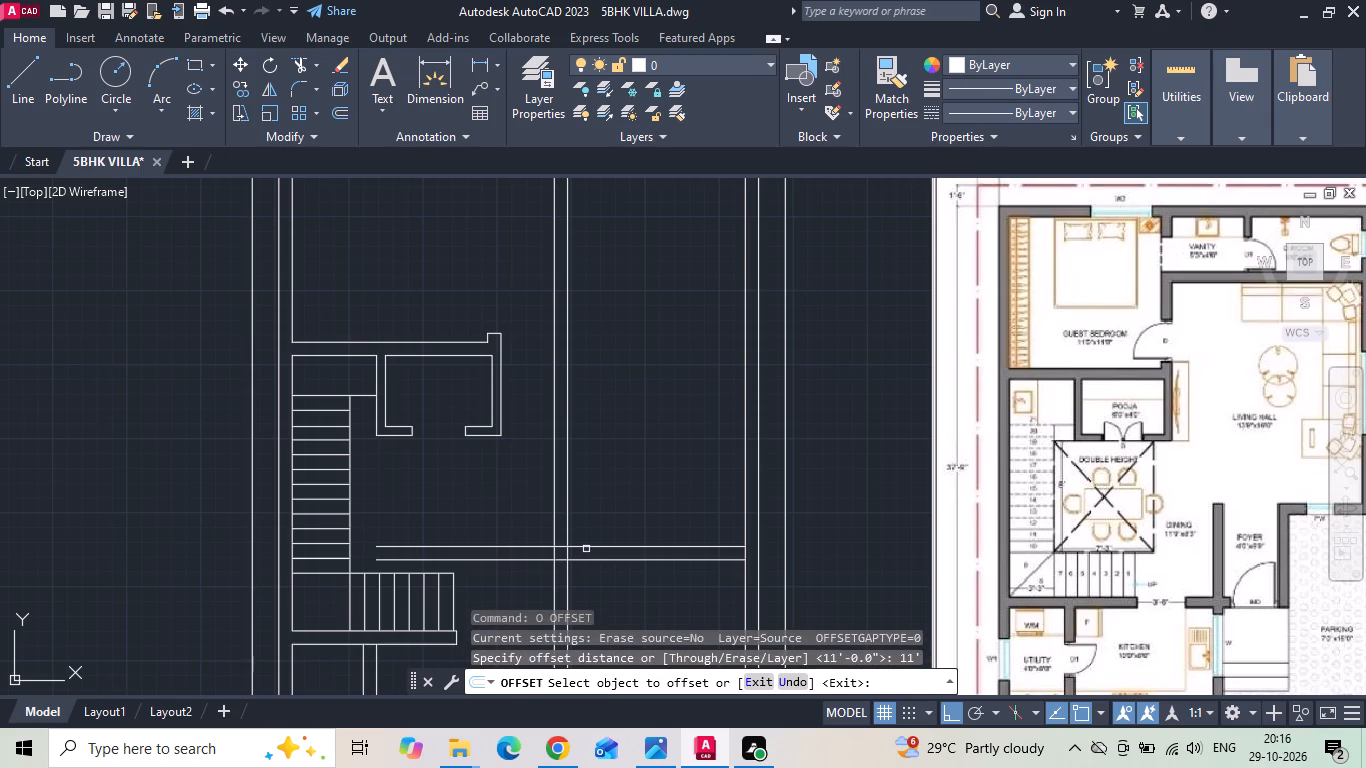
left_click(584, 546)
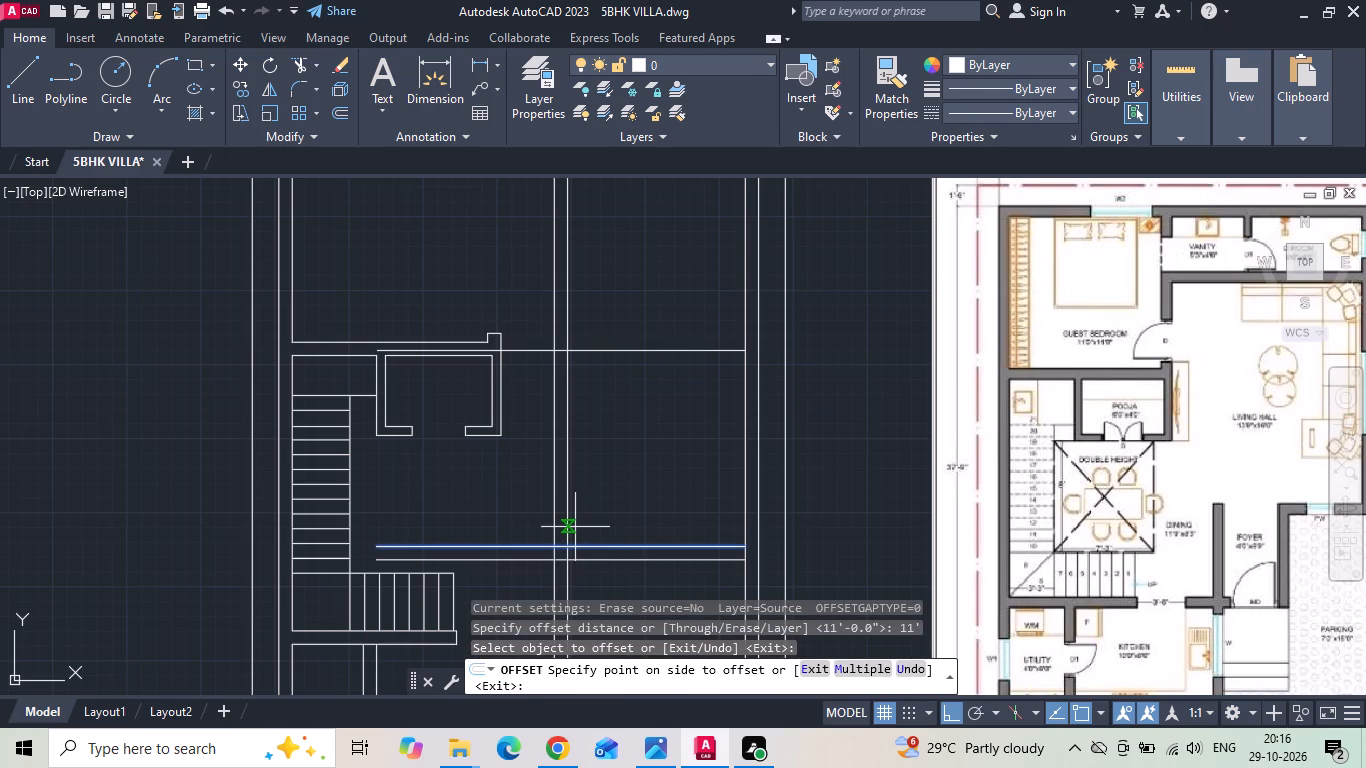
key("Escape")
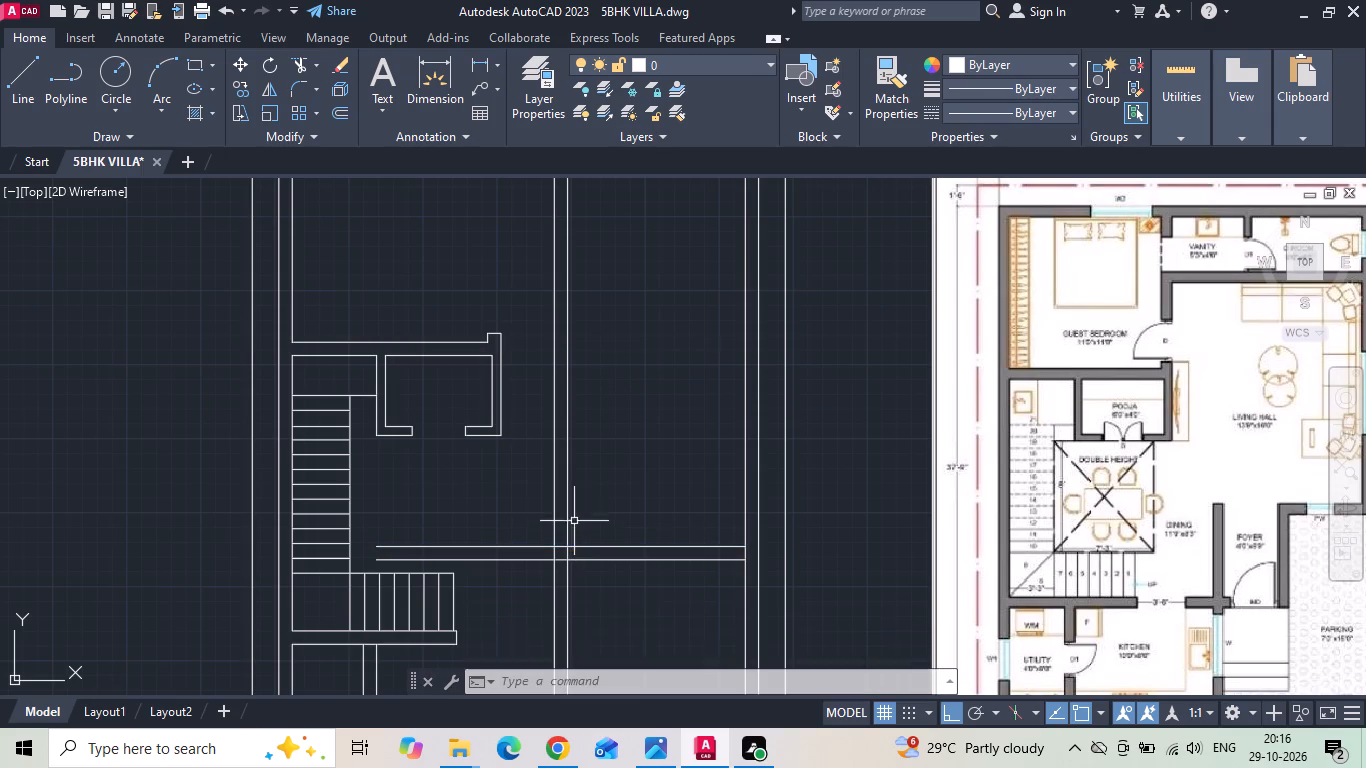
Extend both lines of the wall north of the pooja room east to the inner east wall line.
type("EX")
key("space")
left_click(470, 342)
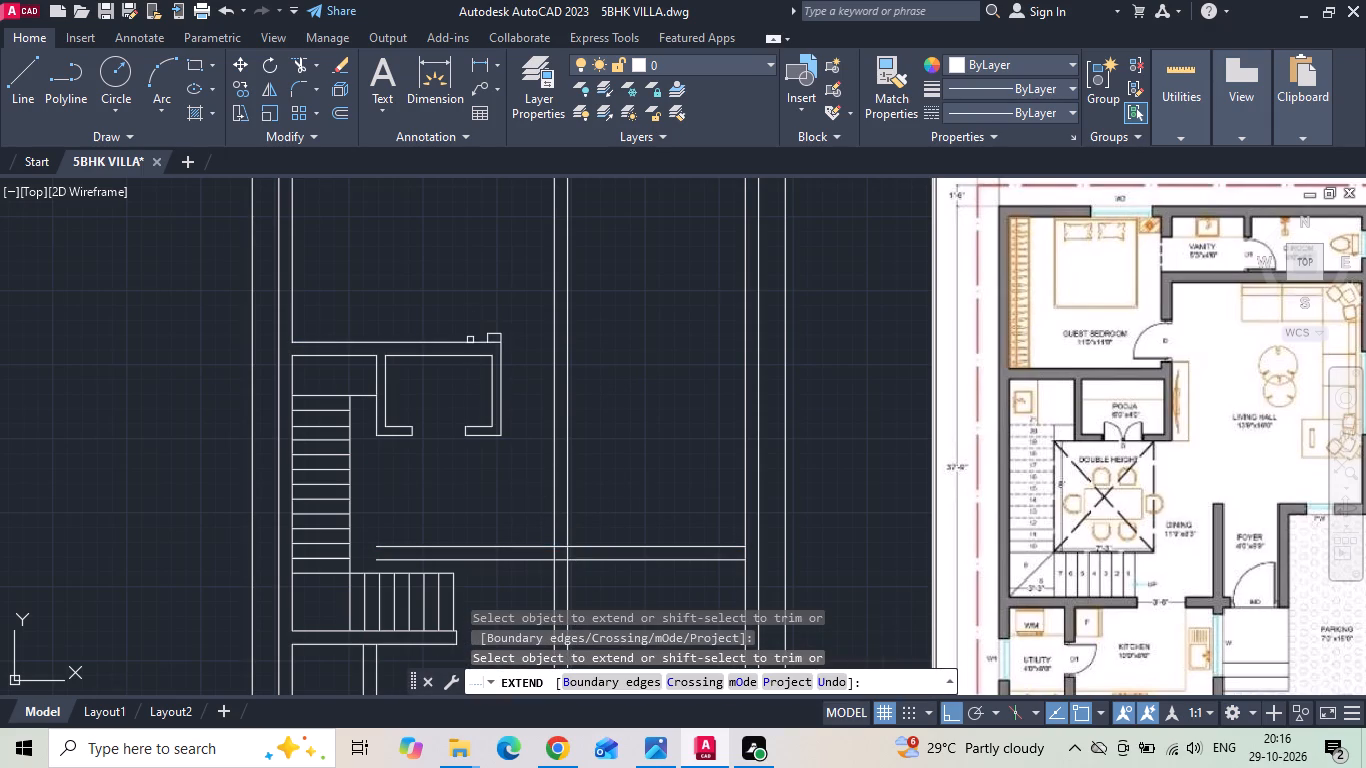
left_click(491, 341)
left_click(521, 343)
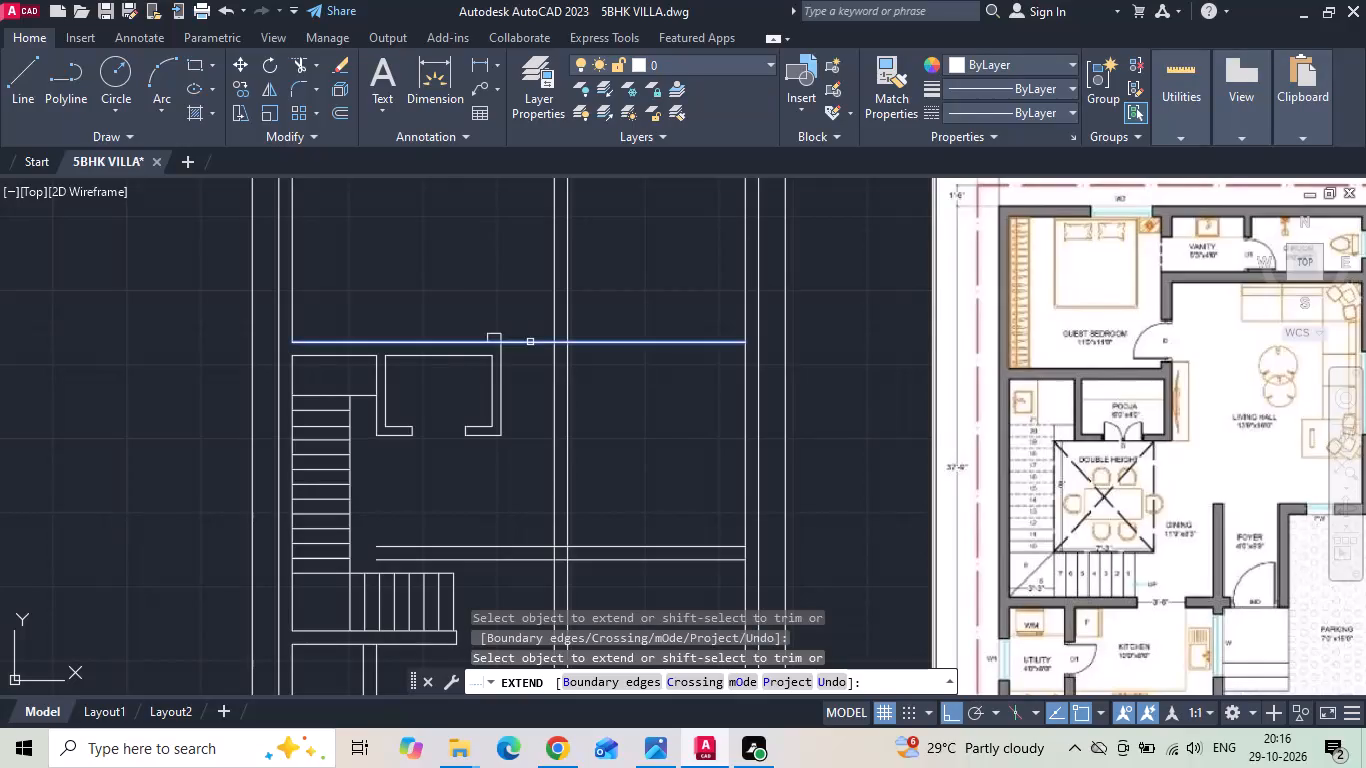
left_click(530, 342)
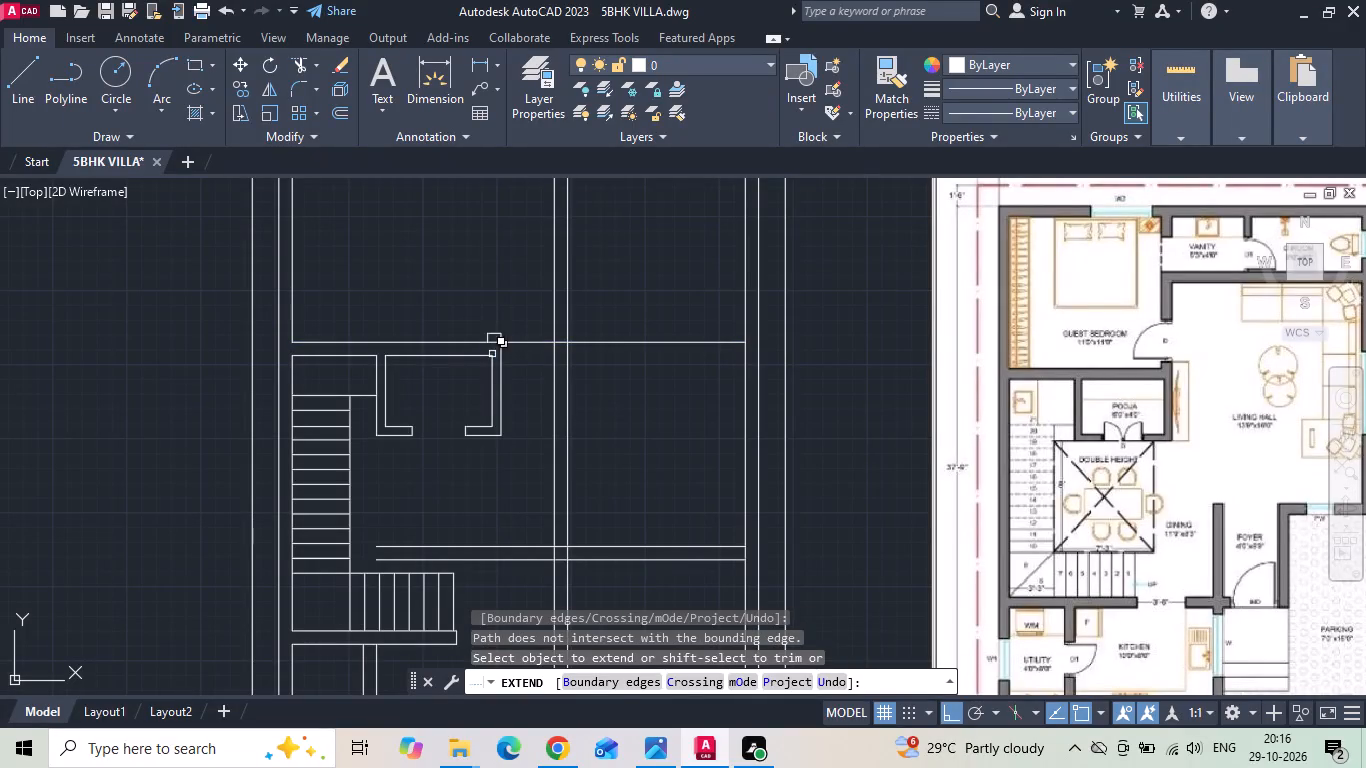
left_click(478, 354)
left_click(487, 354)
left_click(524, 354)
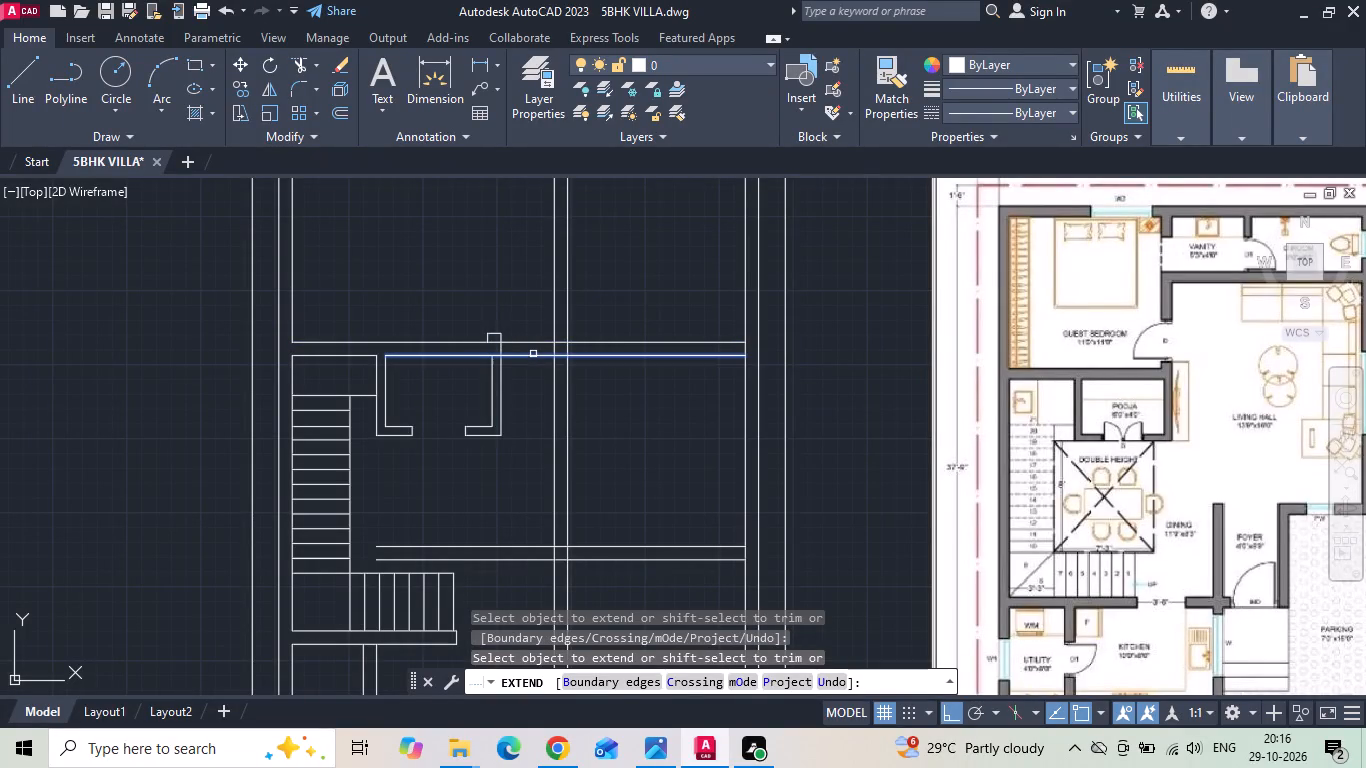
left_click(541, 354)
scroll(622, 381, "down", 1)
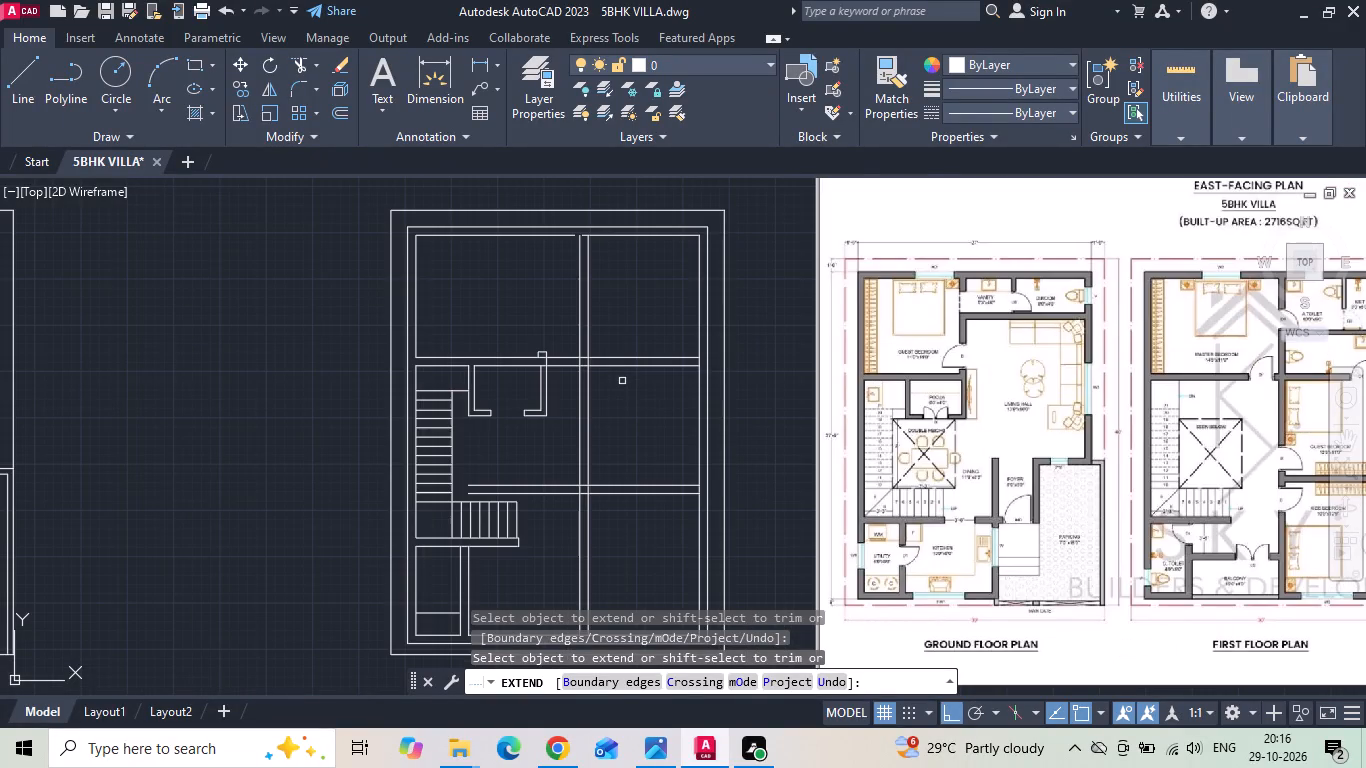
key("Escape")
Trim away the wall stub above the pooja room's northeast corner and the short line crossing between the extended wall's two faces.
scroll(617, 384, "down", 1)
scroll(617, 384, "up", 1)
scroll(617, 384, "down", 1)
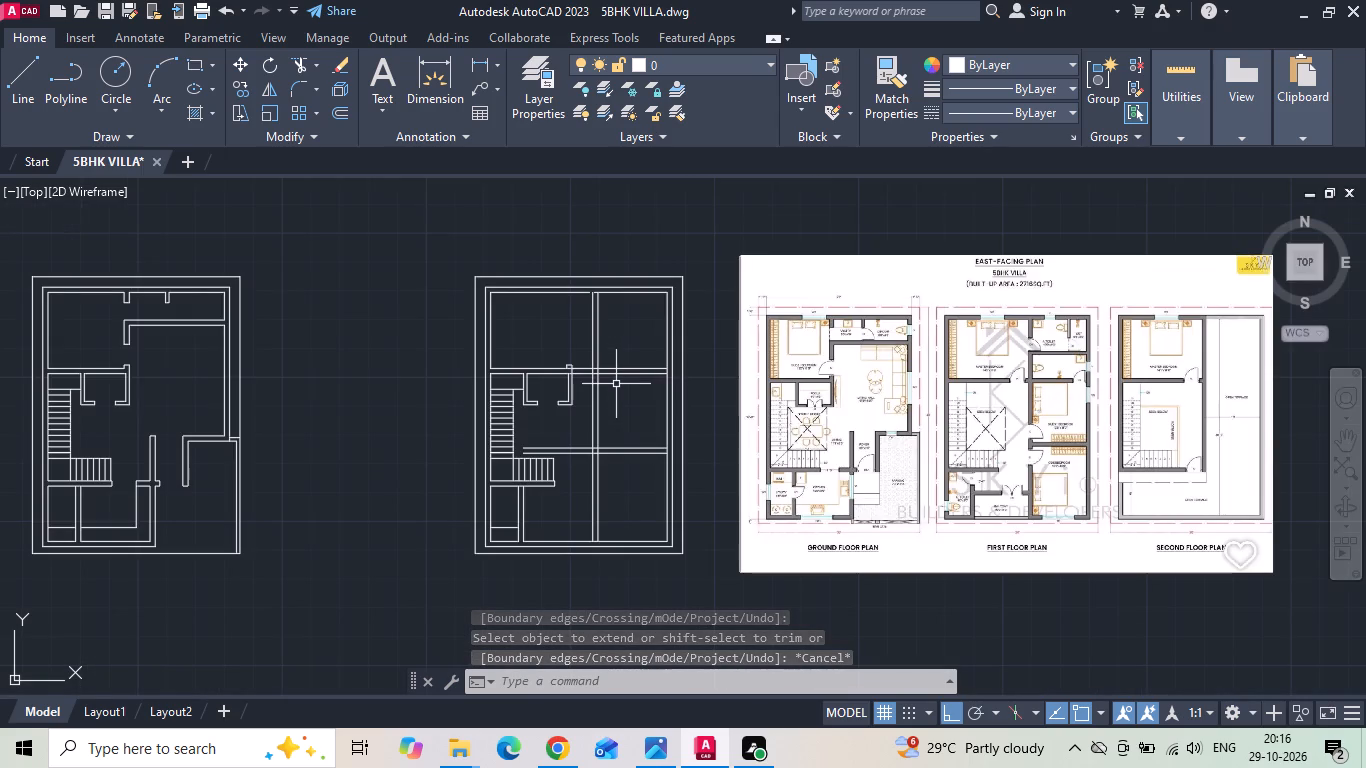
scroll(579, 362, "up", 2)
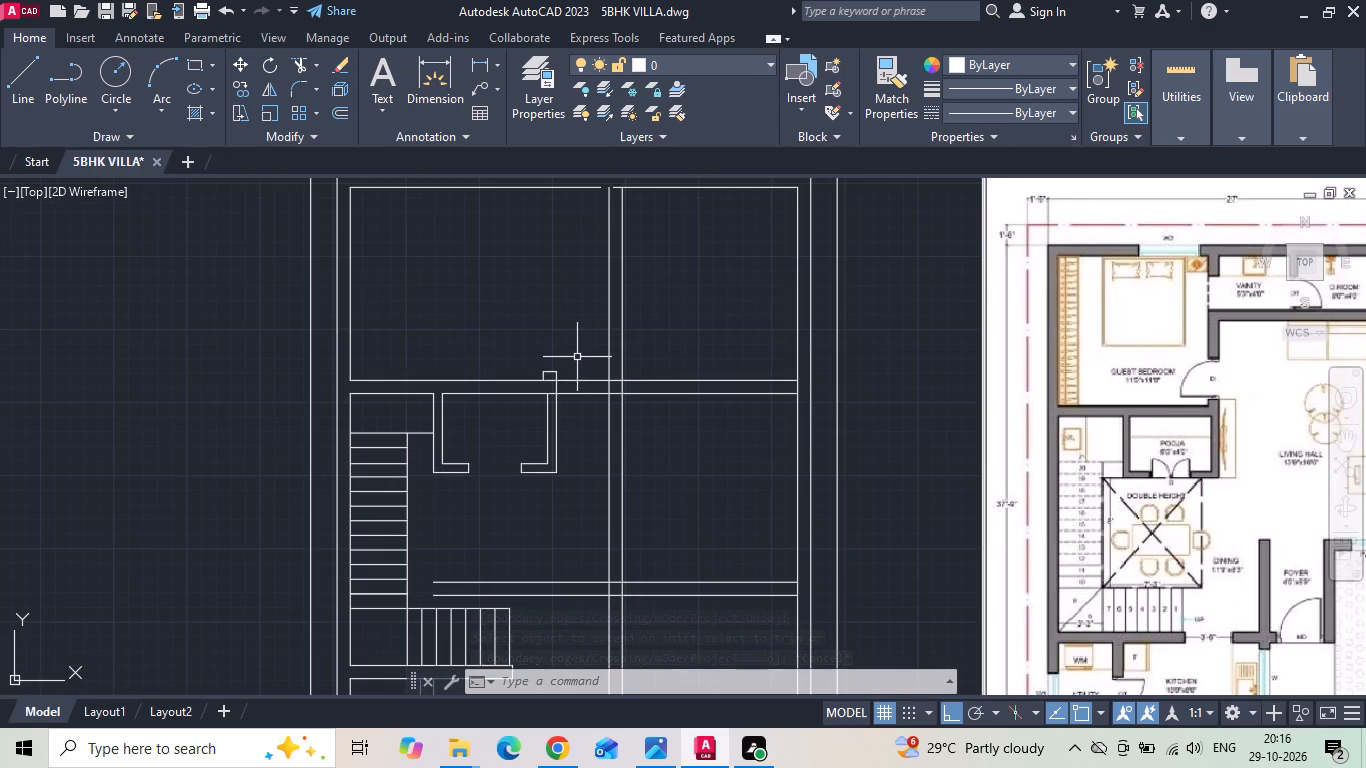
type("TR")
key("space")
key("space")
scroll(546, 384, "up", 2)
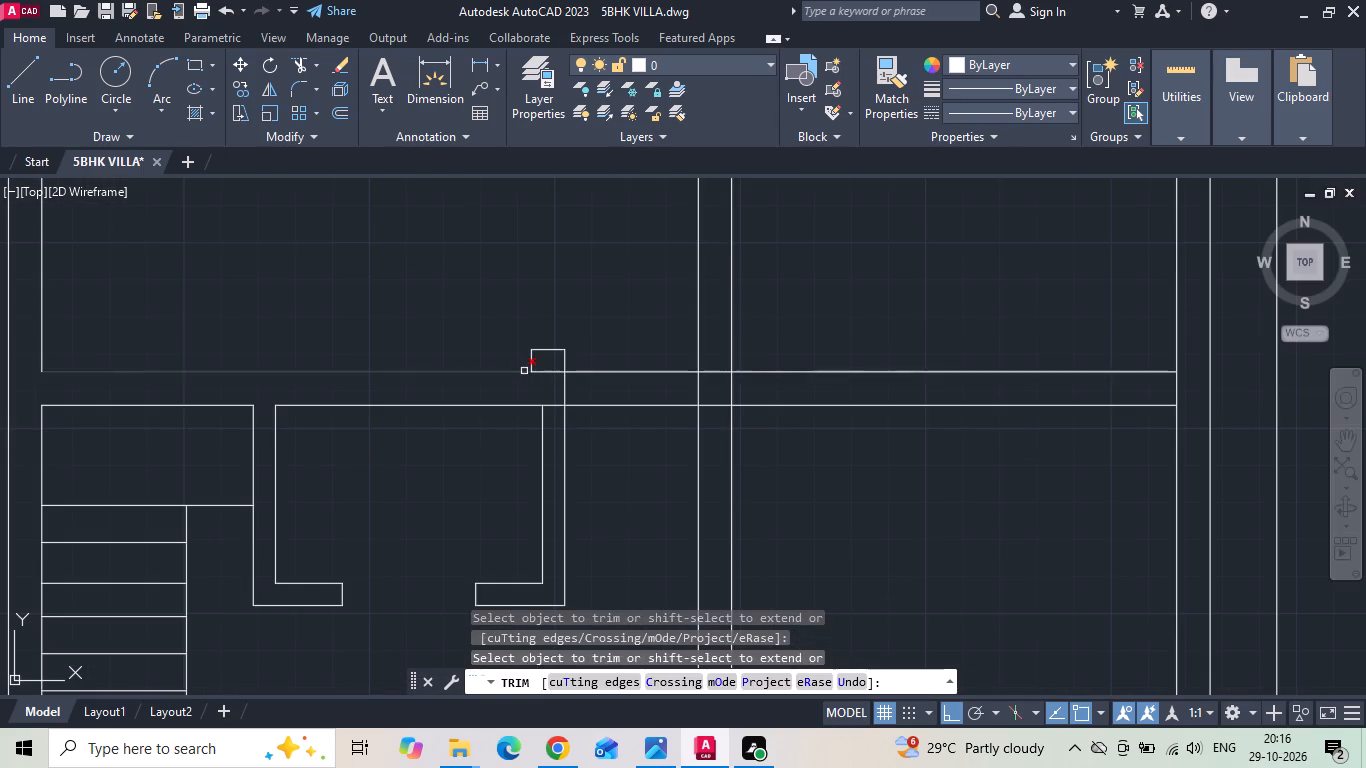
left_click_drag(519, 362, 592, 359)
left_click(555, 350)
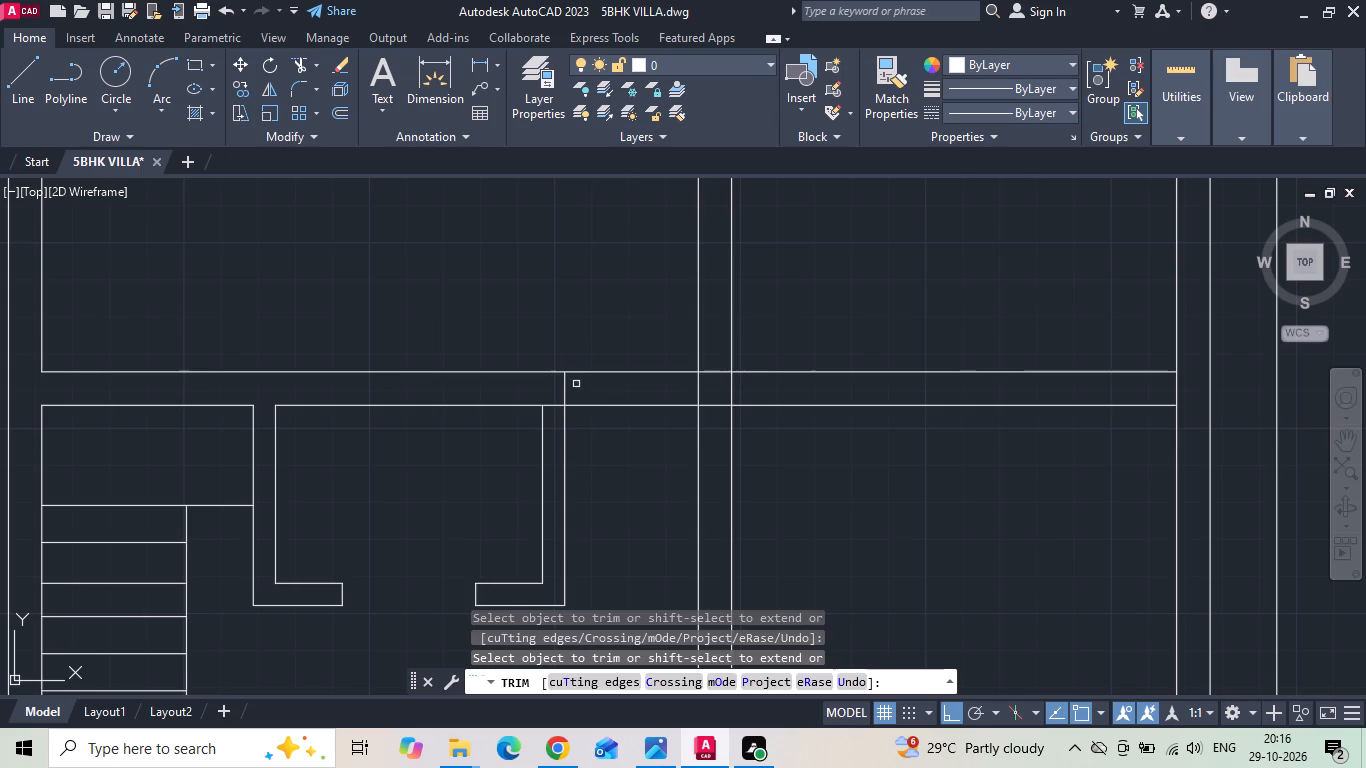
left_click_drag(569, 383, 471, 407)
scroll(657, 398, "down", 1)
key("ctrl+z")
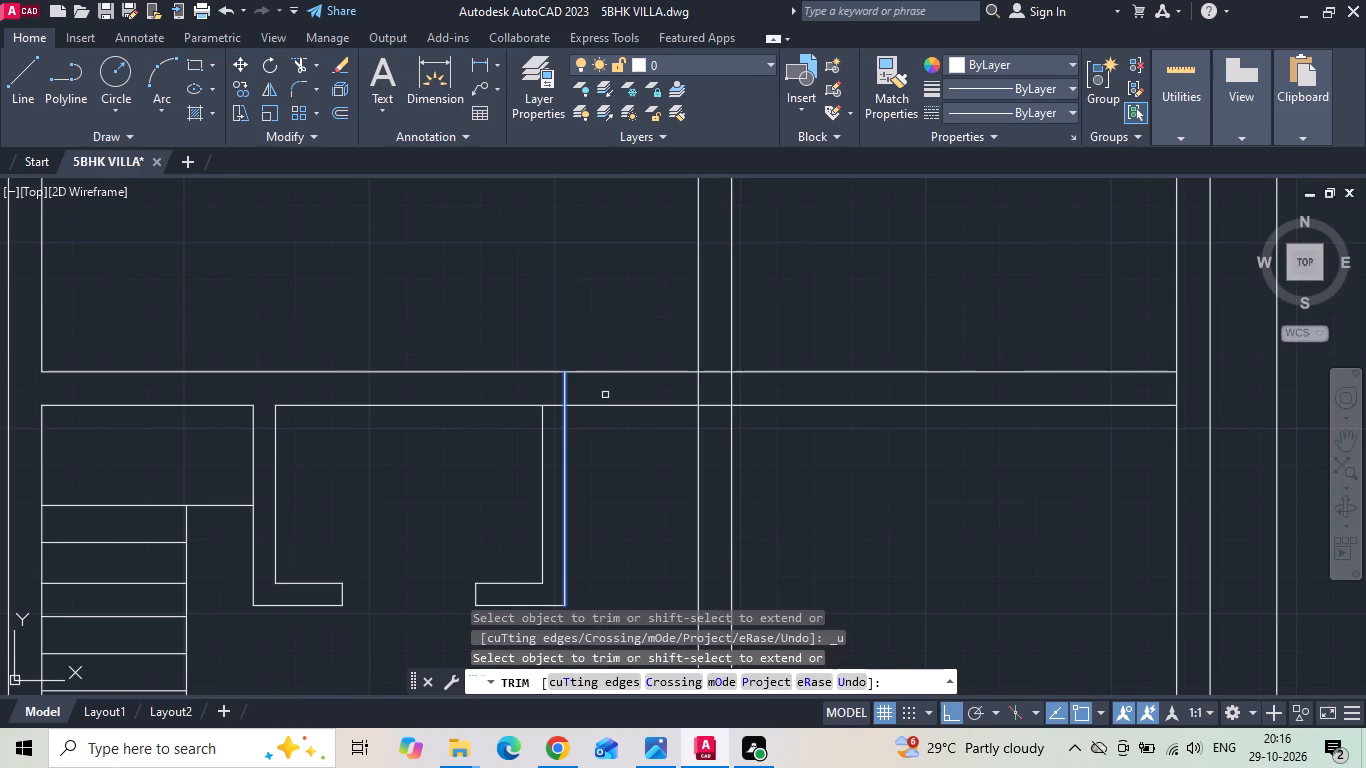
left_click_drag(586, 386, 538, 386)
scroll(661, 384, "down", 1)
key("Escape")
Delete the pooja room's remaining walls and door-side returns from the copied plan.
left_click_drag(647, 433, 622, 465)
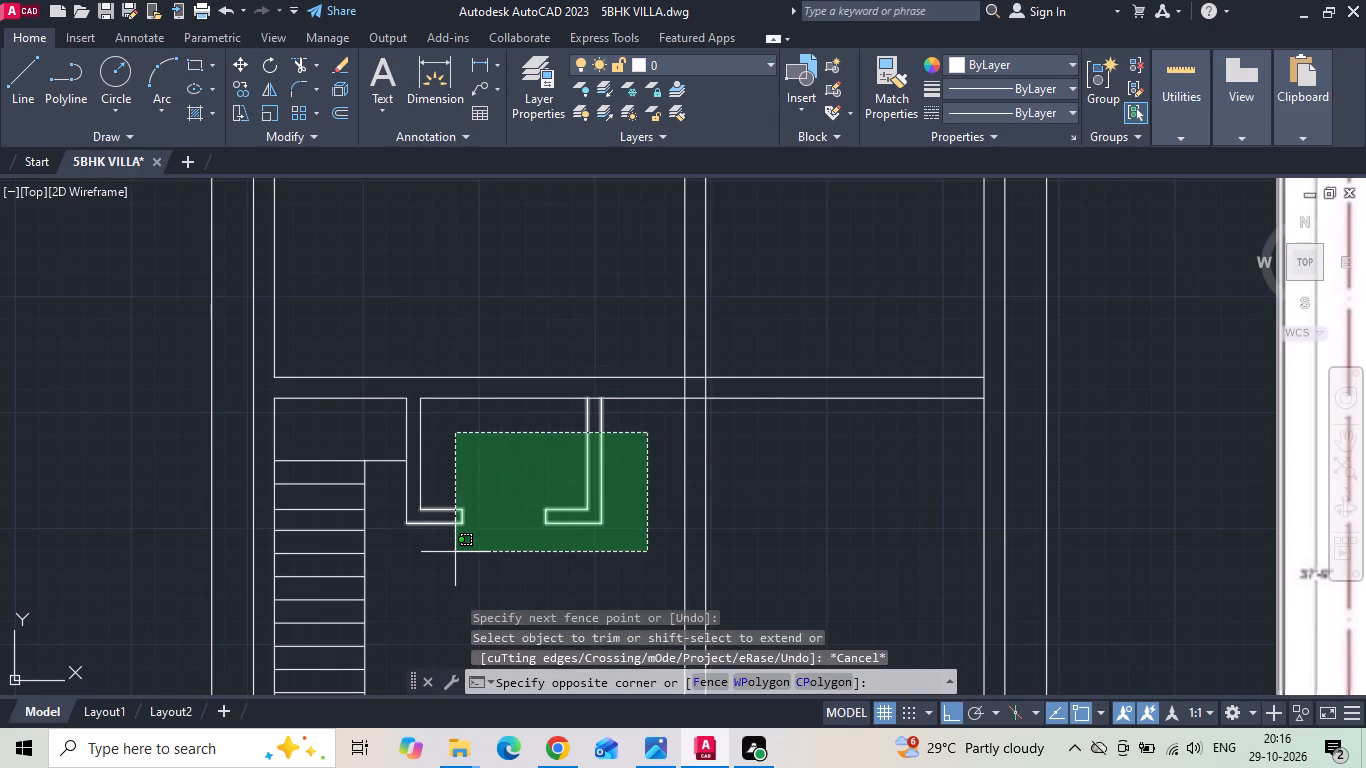
left_click(455, 552)
key("Delete")
left_click_drag(435, 423, 415, 420)
left_click(352, 418)
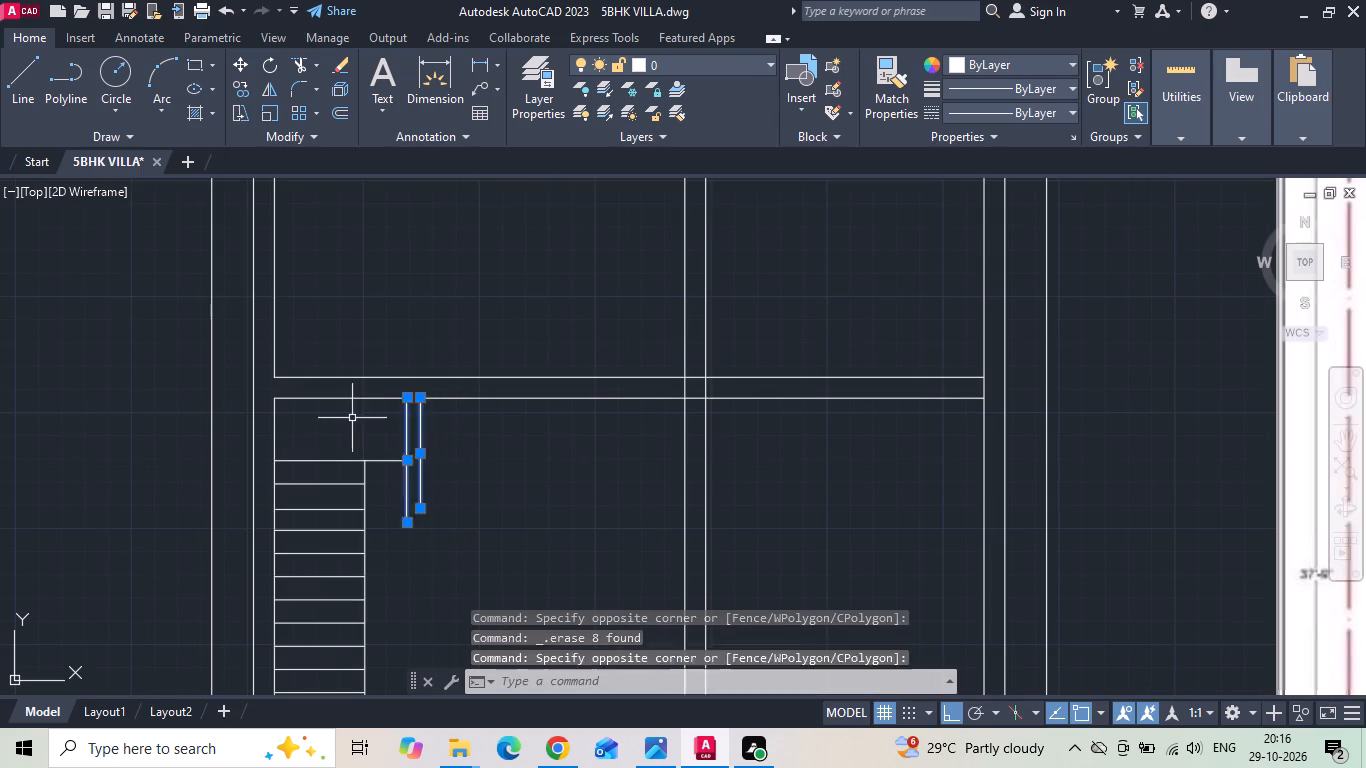
key("Delete")
Replace the short wall line north of the staircase by deleting it and extending the long lower wall line west to the inner west wall.
left_click(360, 395)
left_click(348, 402)
key("Delete")
type("EX")
key("space")
left_click(489, 397)
scroll(546, 467, "down", 2)
key("Escape")
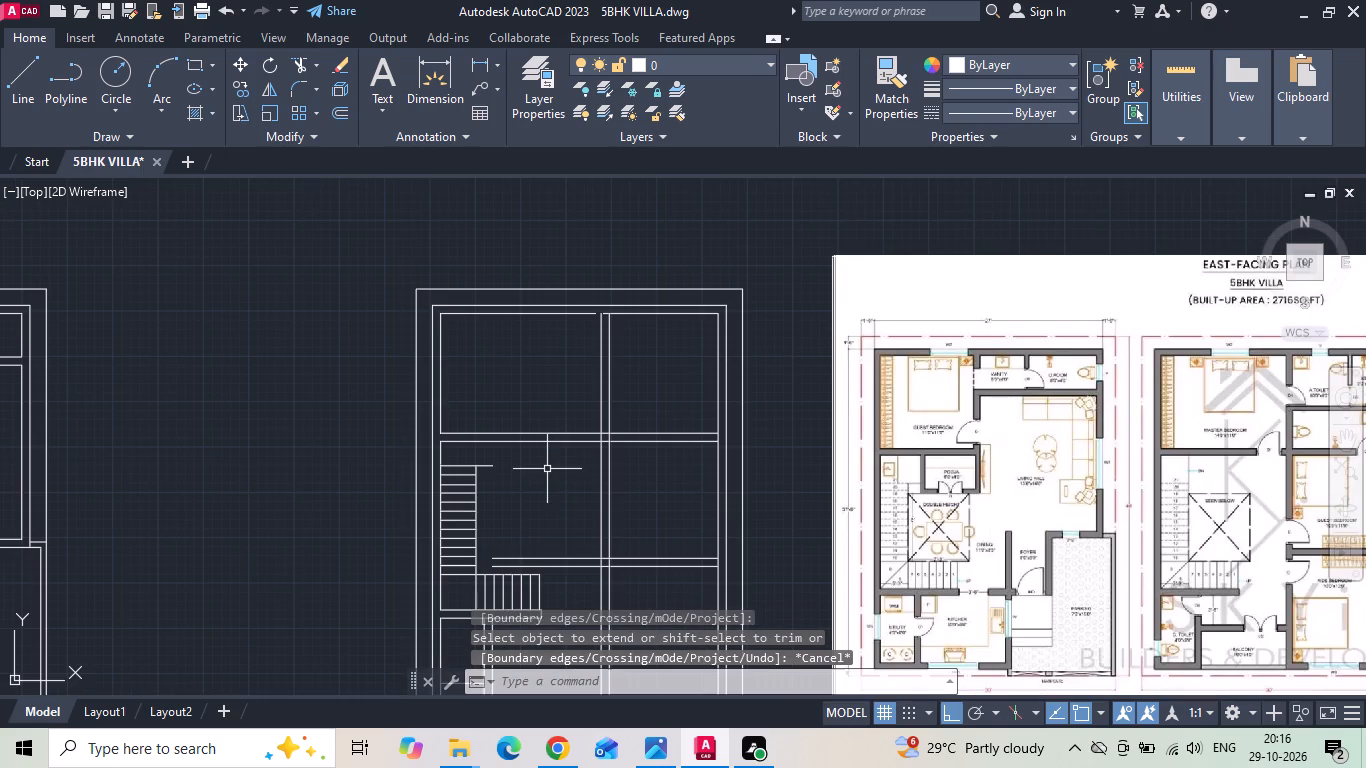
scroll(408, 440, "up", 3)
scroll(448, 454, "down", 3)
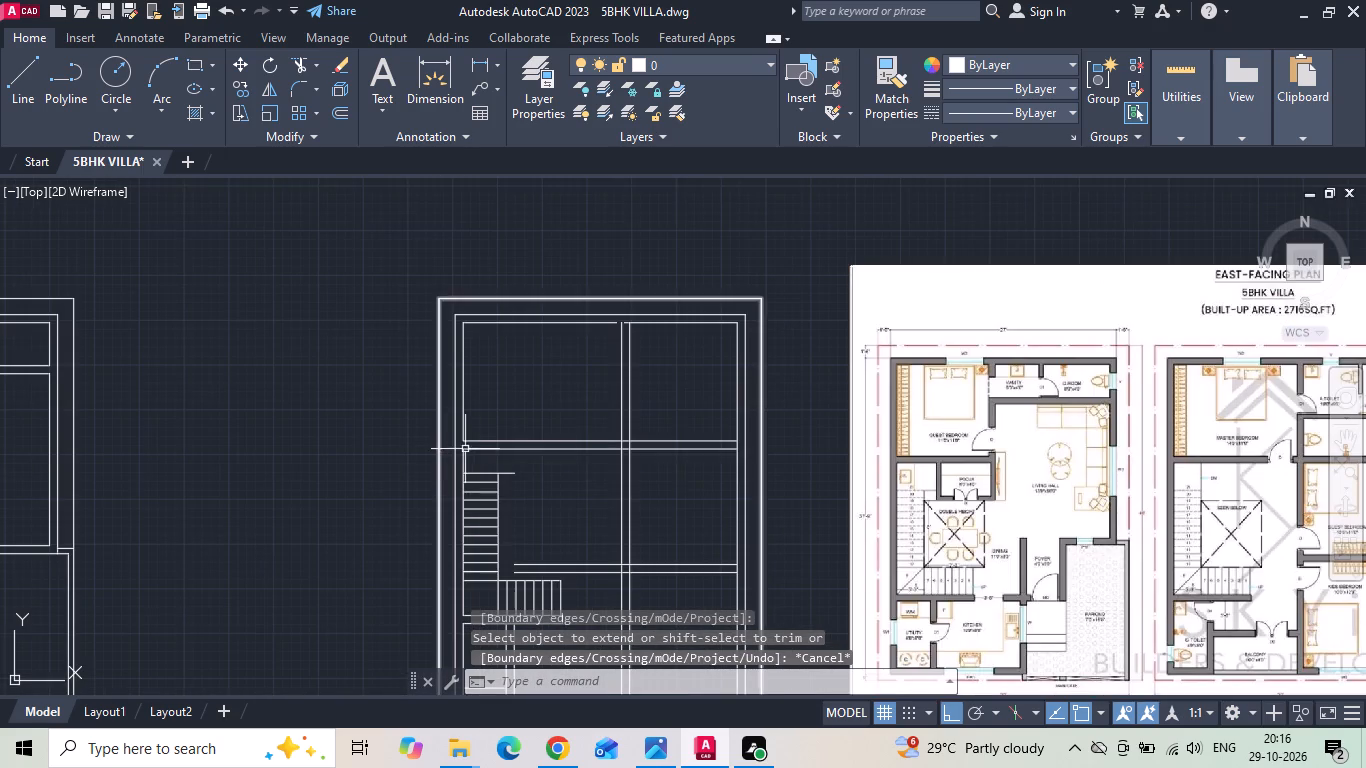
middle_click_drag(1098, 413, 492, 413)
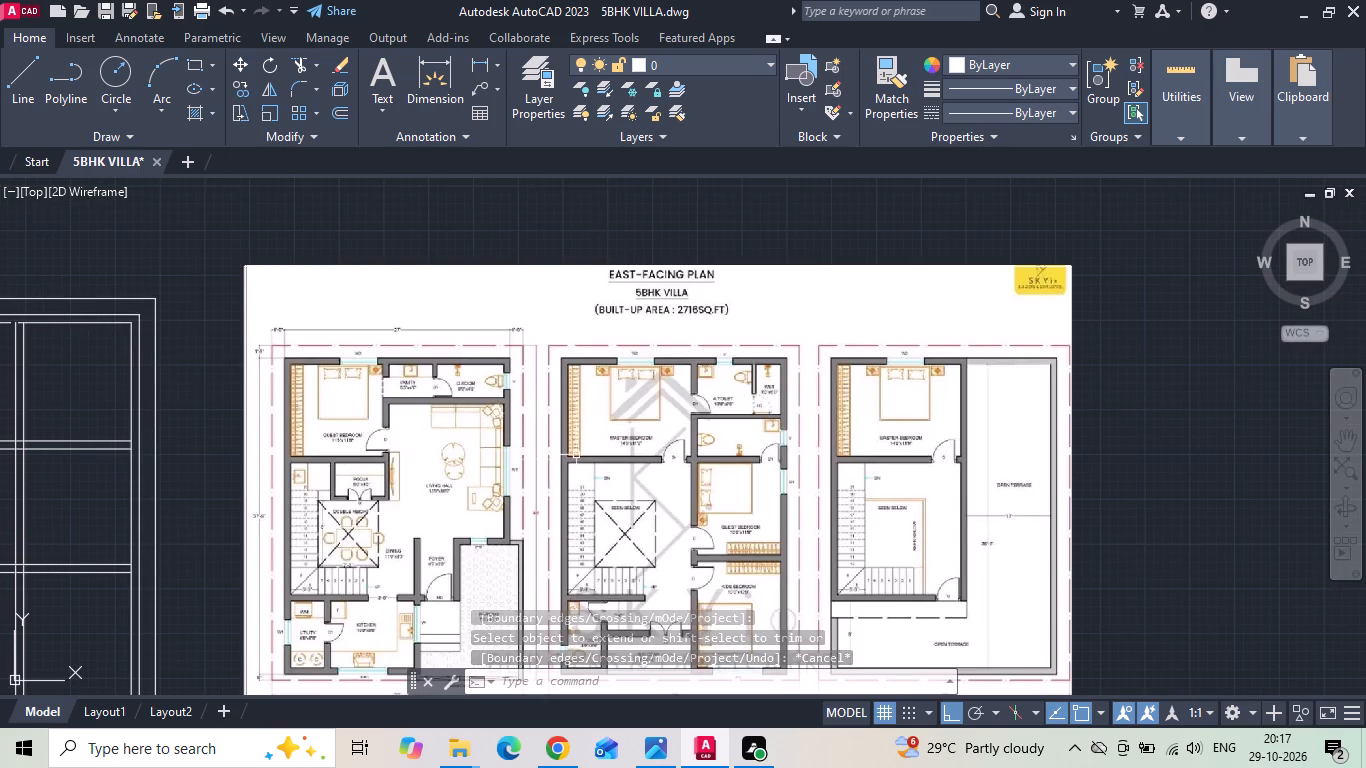
Examine the reference first floor plan's master bedroom and toilet layout and their labelled room sizes.
scroll(777, 442, "up", 2)
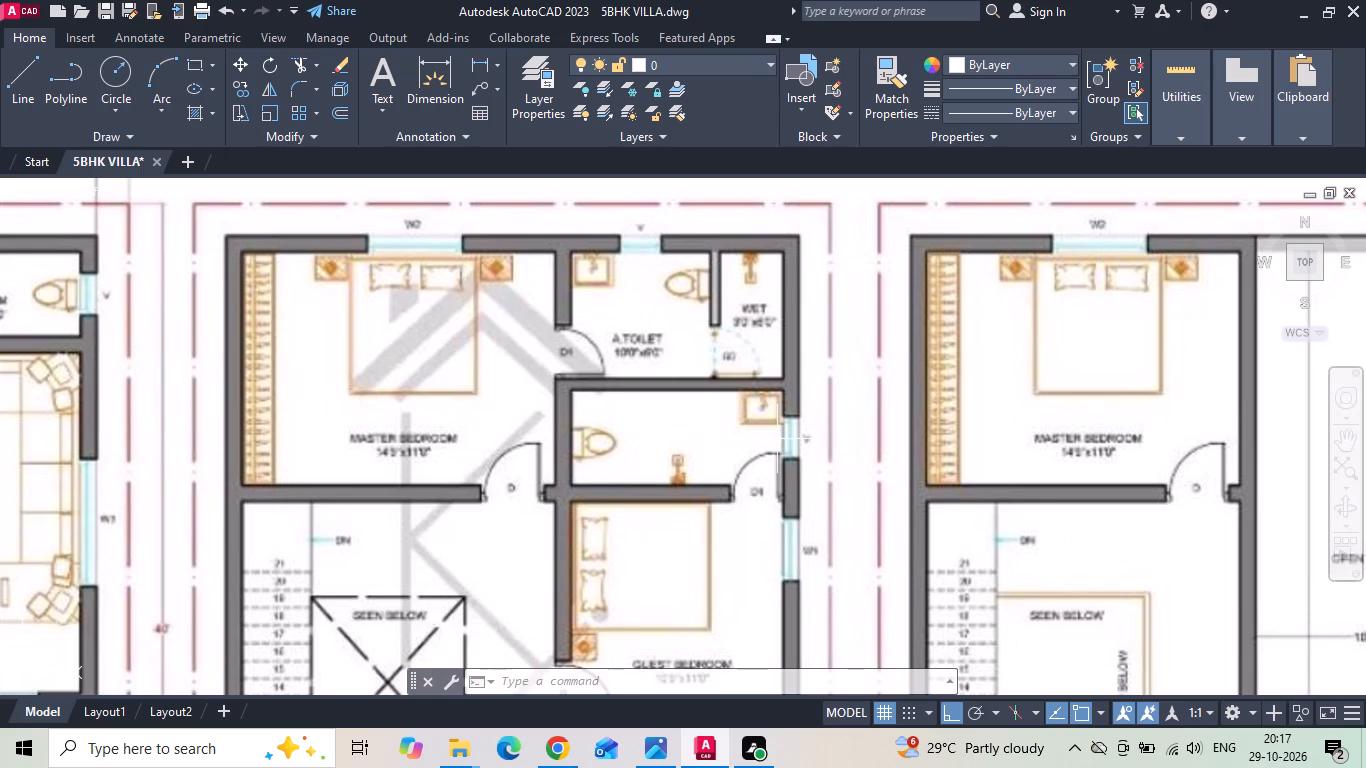
scroll(903, 367, "down", 2)
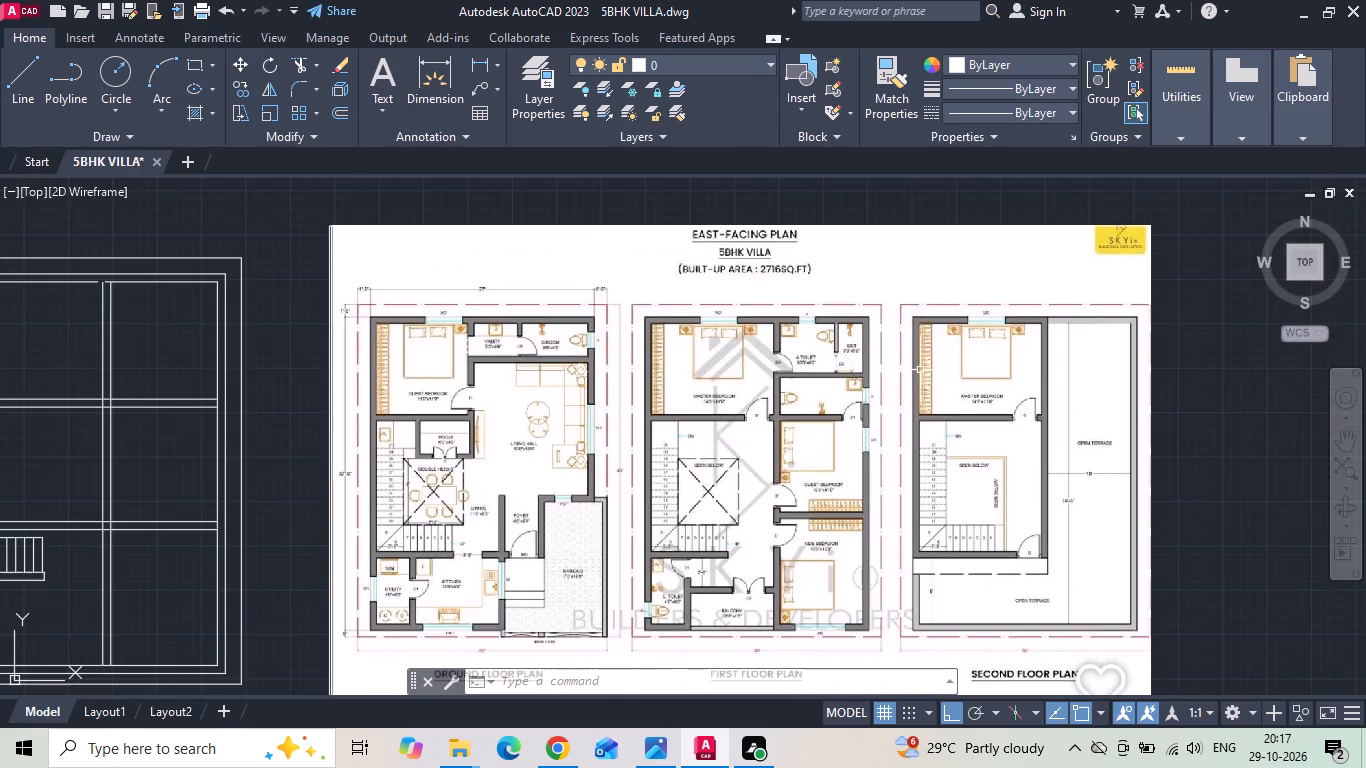
scroll(942, 364, "up", 2)
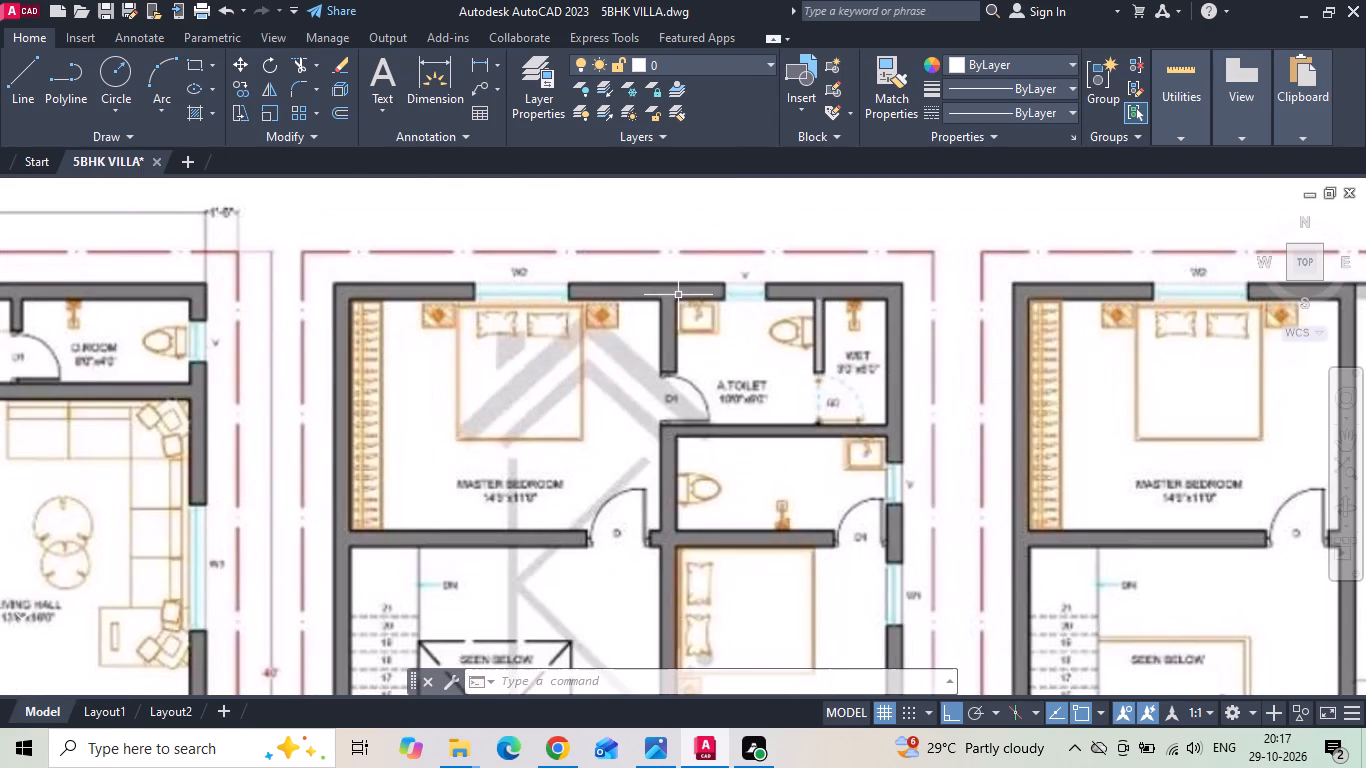
scroll(743, 411, "up", 3)
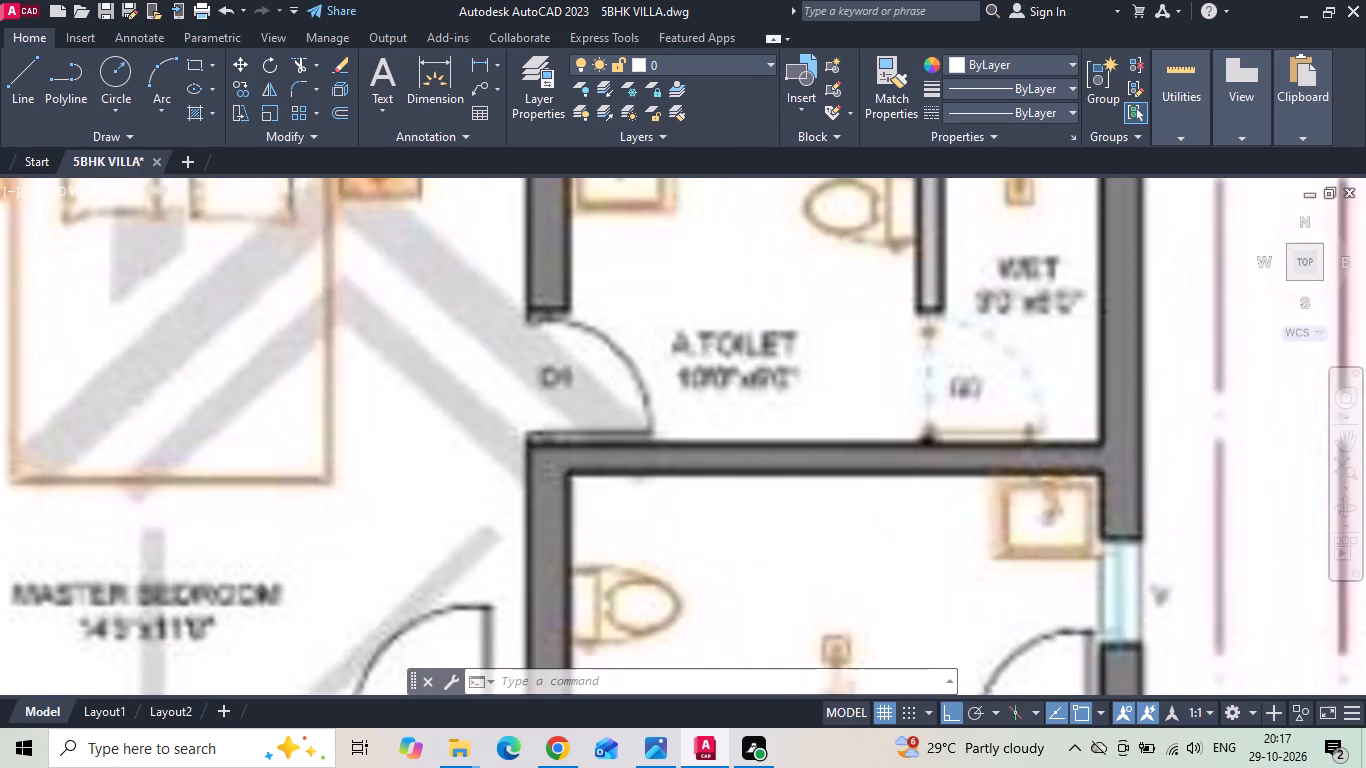
scroll(745, 411, "down", 2)
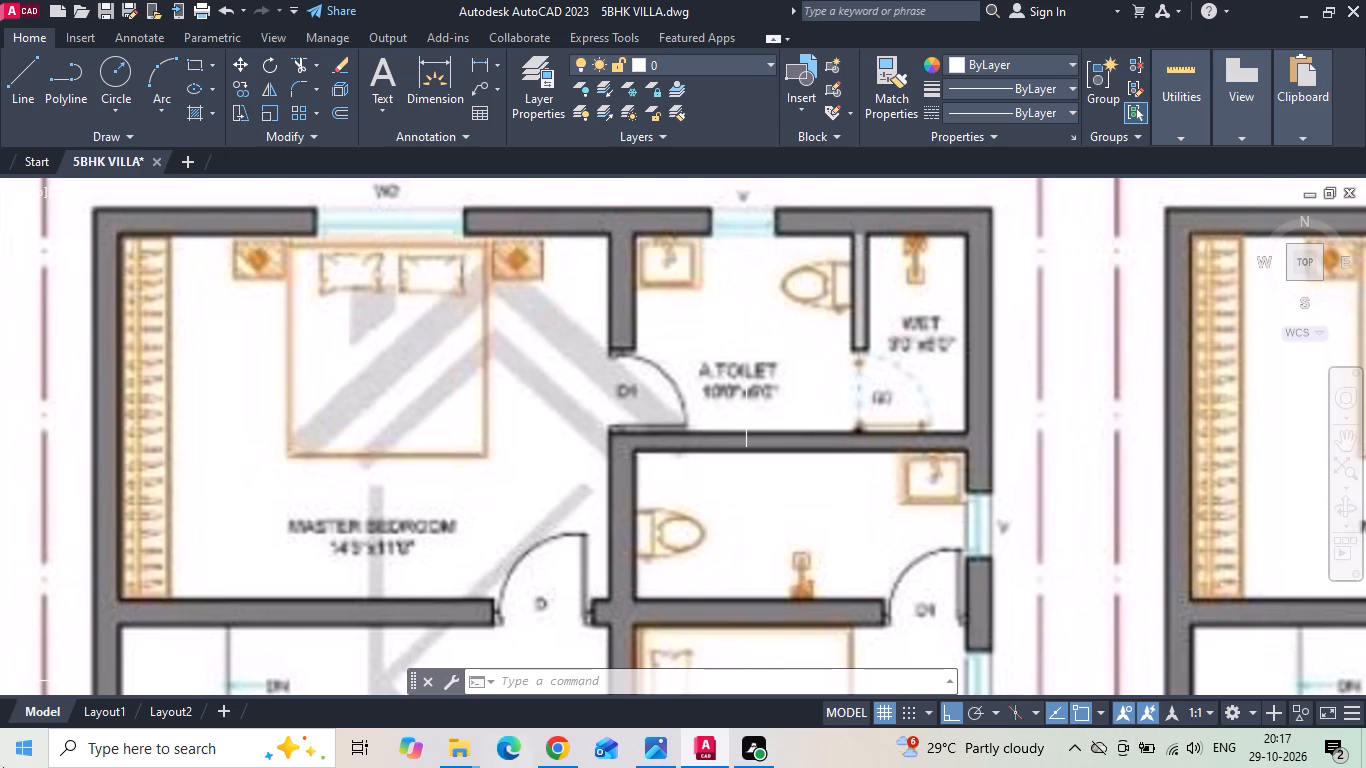
scroll(772, 432, "down", 3)
middle_click_drag(547, 442, 586, 432)
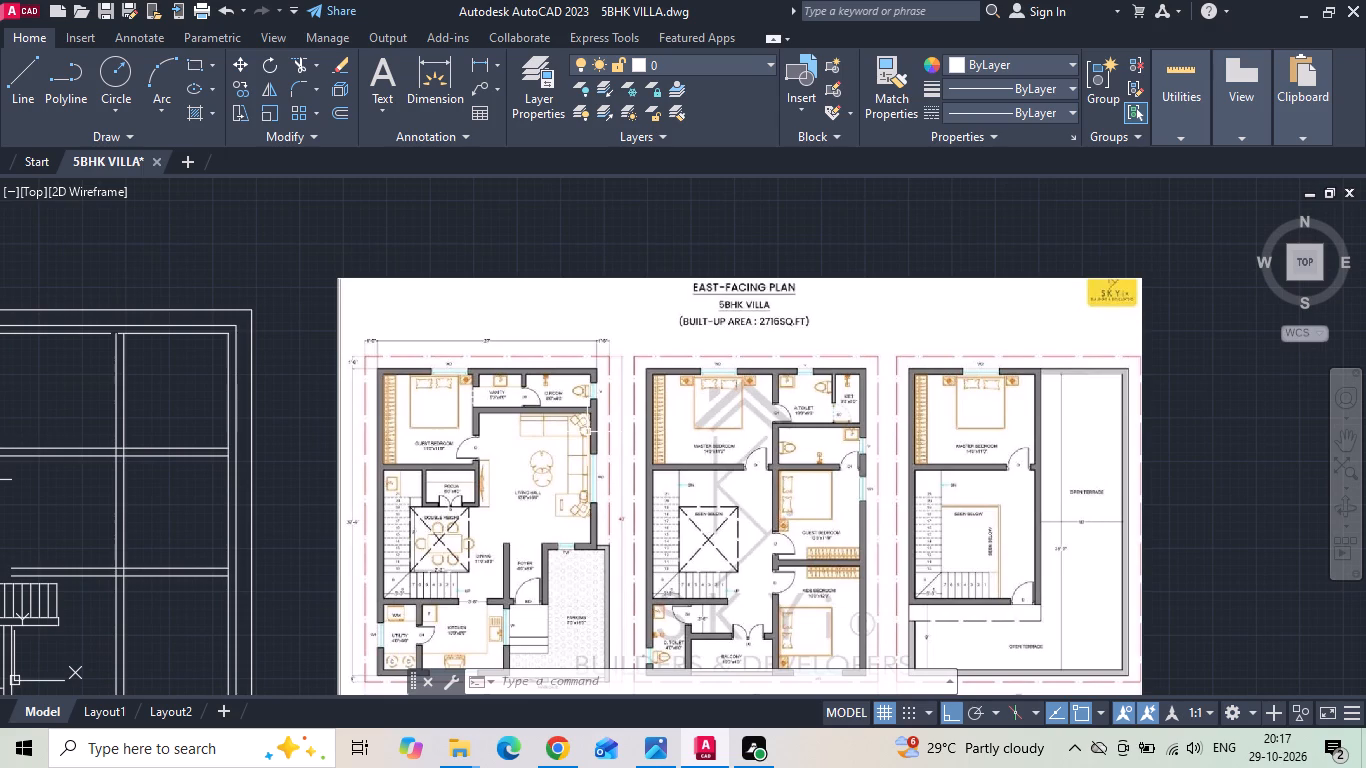
scroll(587, 432, "down", 1)
Fillet both faces of the central vertical wall to the north inner wall lines at zero radius to close the corners.
scroll(214, 461, "up", 1)
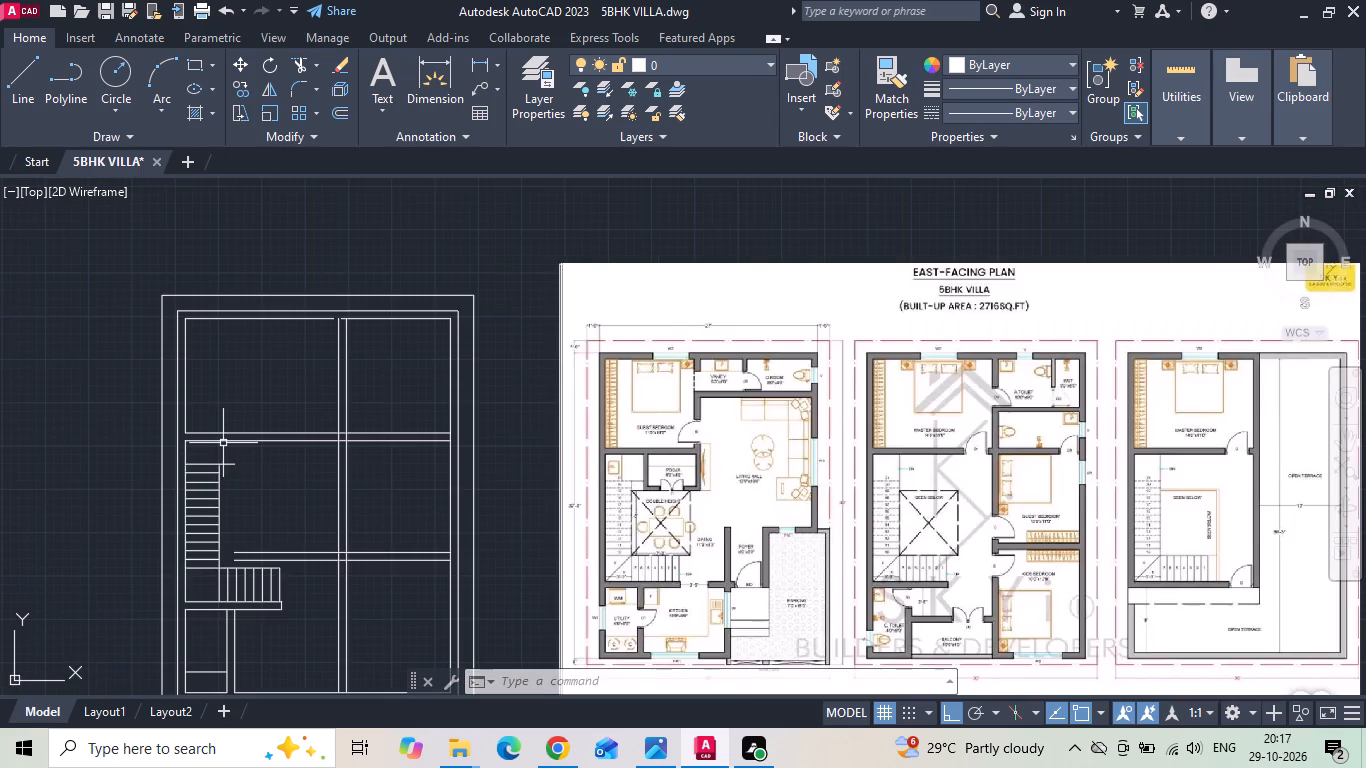
scroll(226, 440, "up", 1)
middle_click_drag(226, 440, 397, 479)
key("f")
key("space")
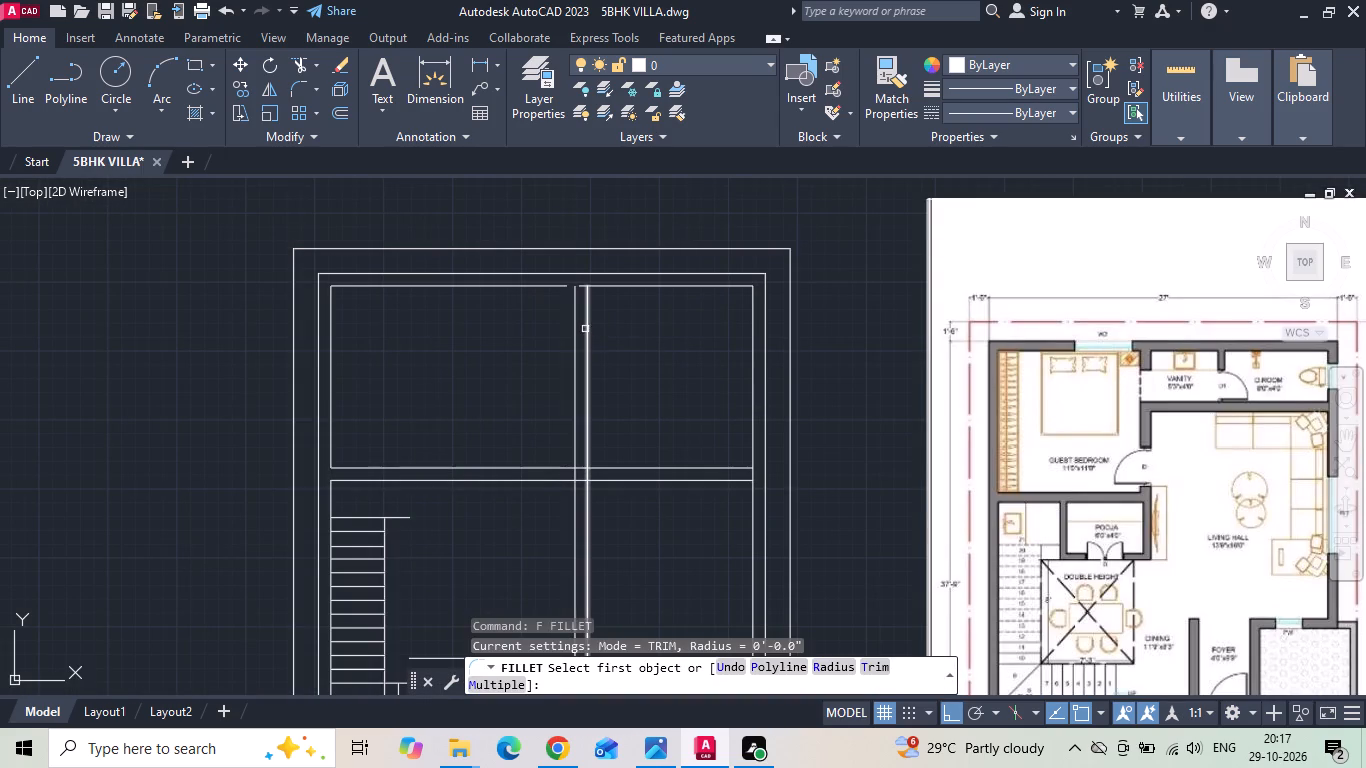
left_click(585, 323)
left_click(600, 287)
key("space")
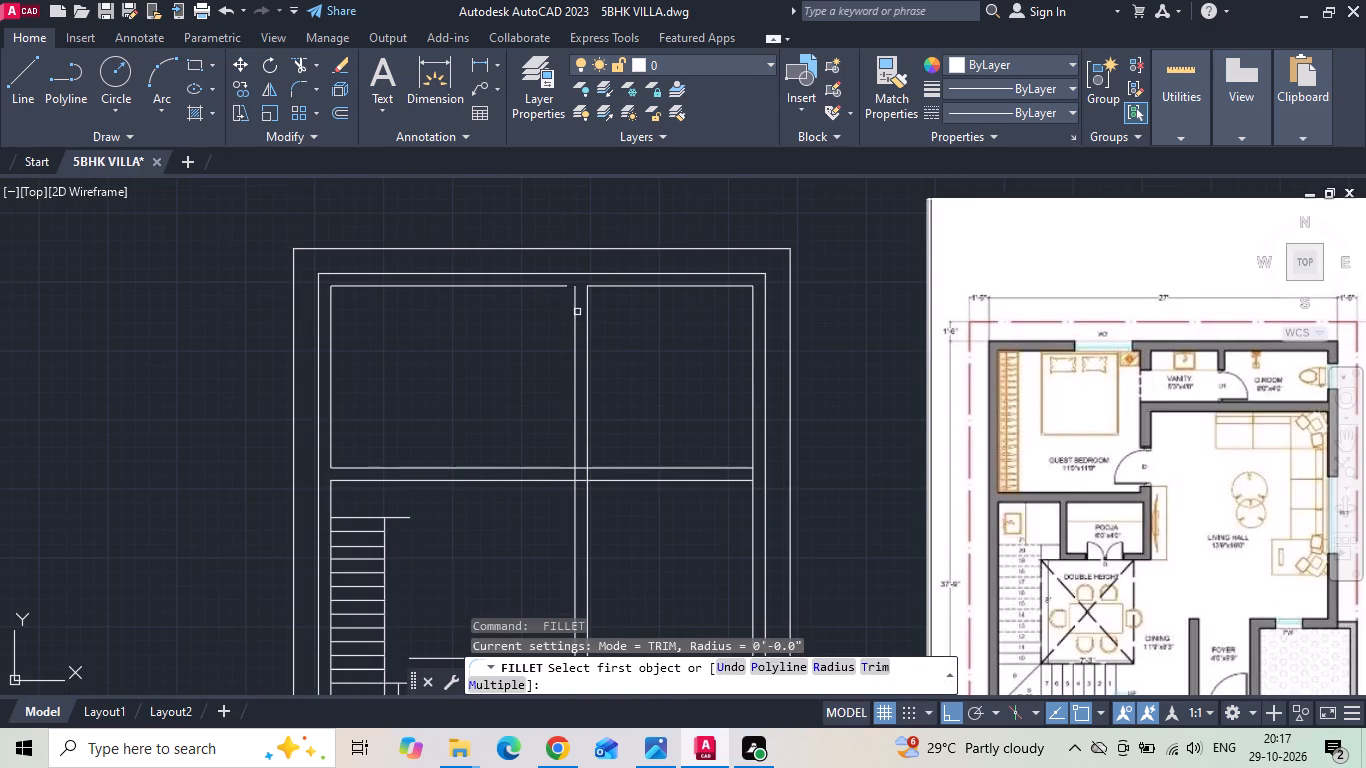
left_click(572, 318)
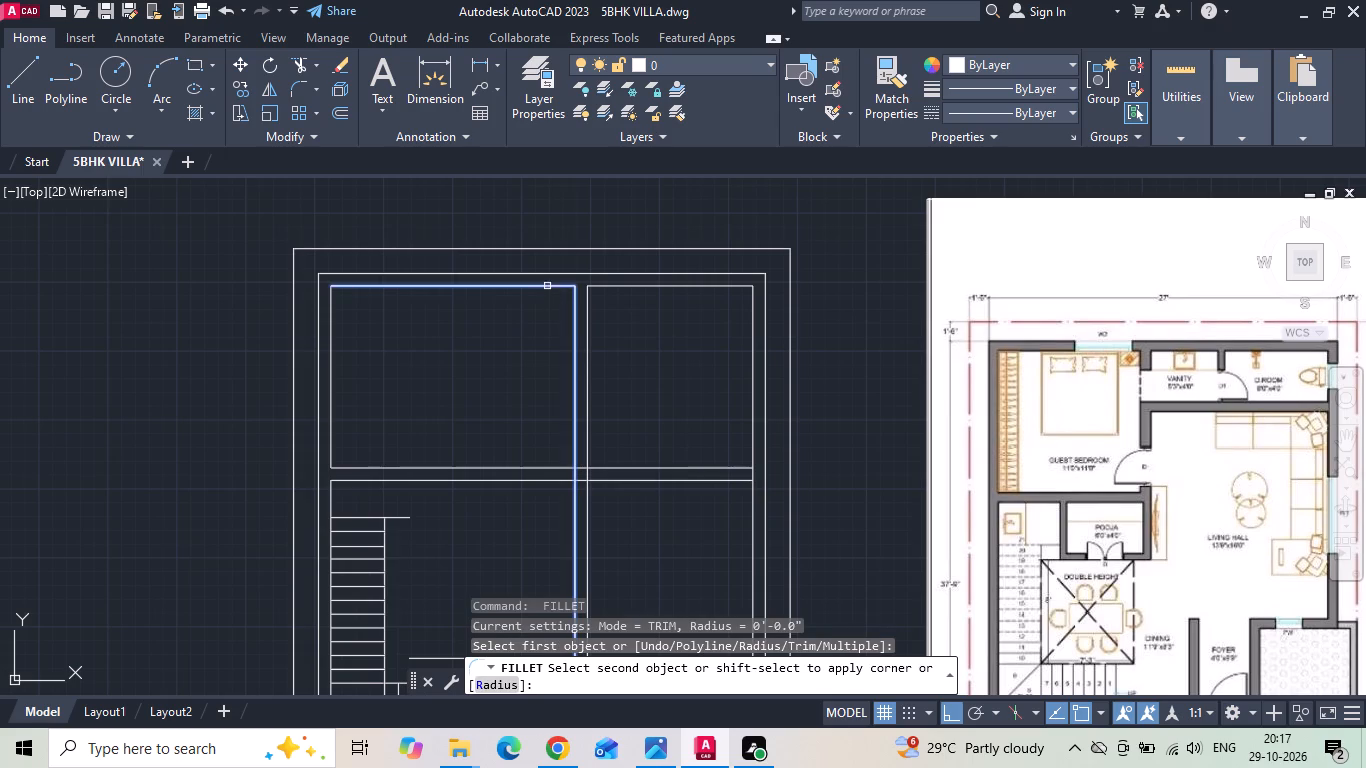
left_click(547, 286)
key("Escape")
Offset the inner north wall line of the northeast room 6' south to mark the attached toilet's depth.
type("O")
key("space")
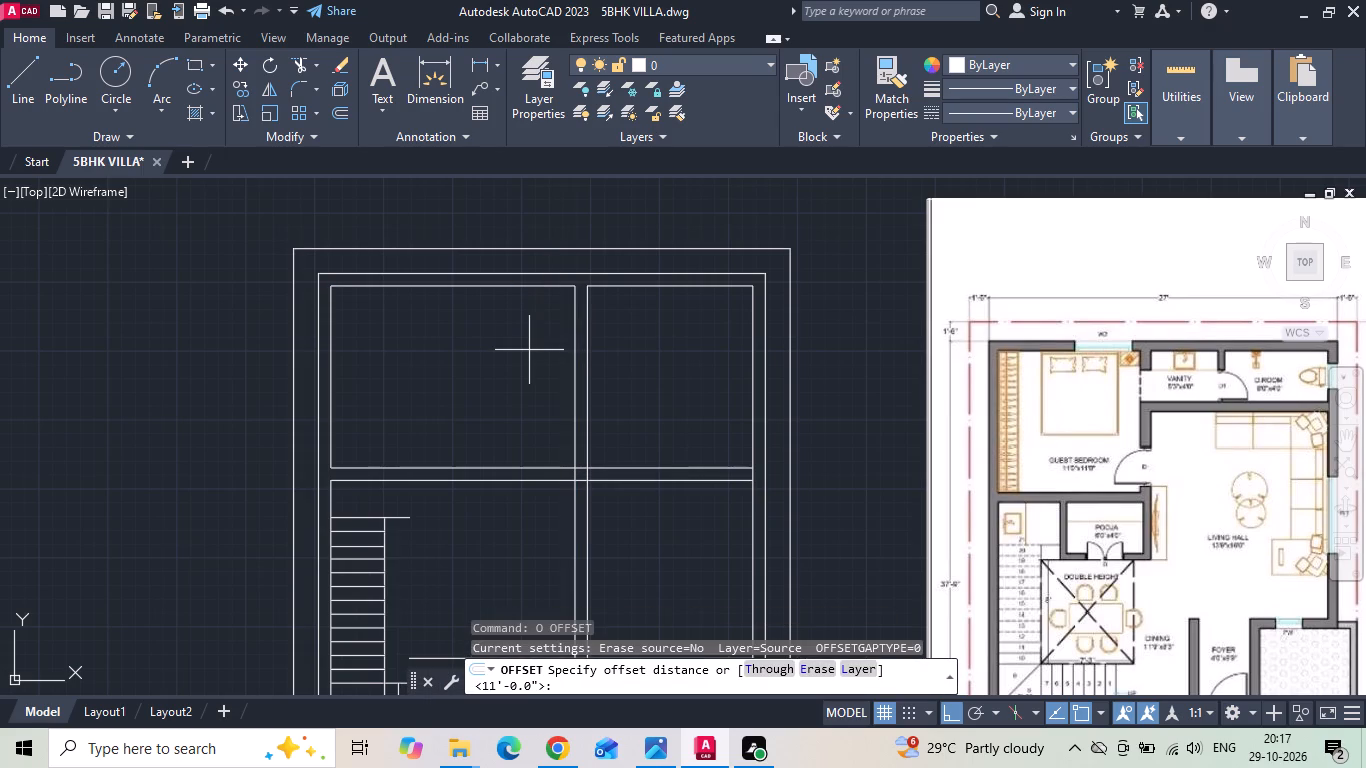
type("6'")
key("Return")
scroll(536, 354, "down", 2)
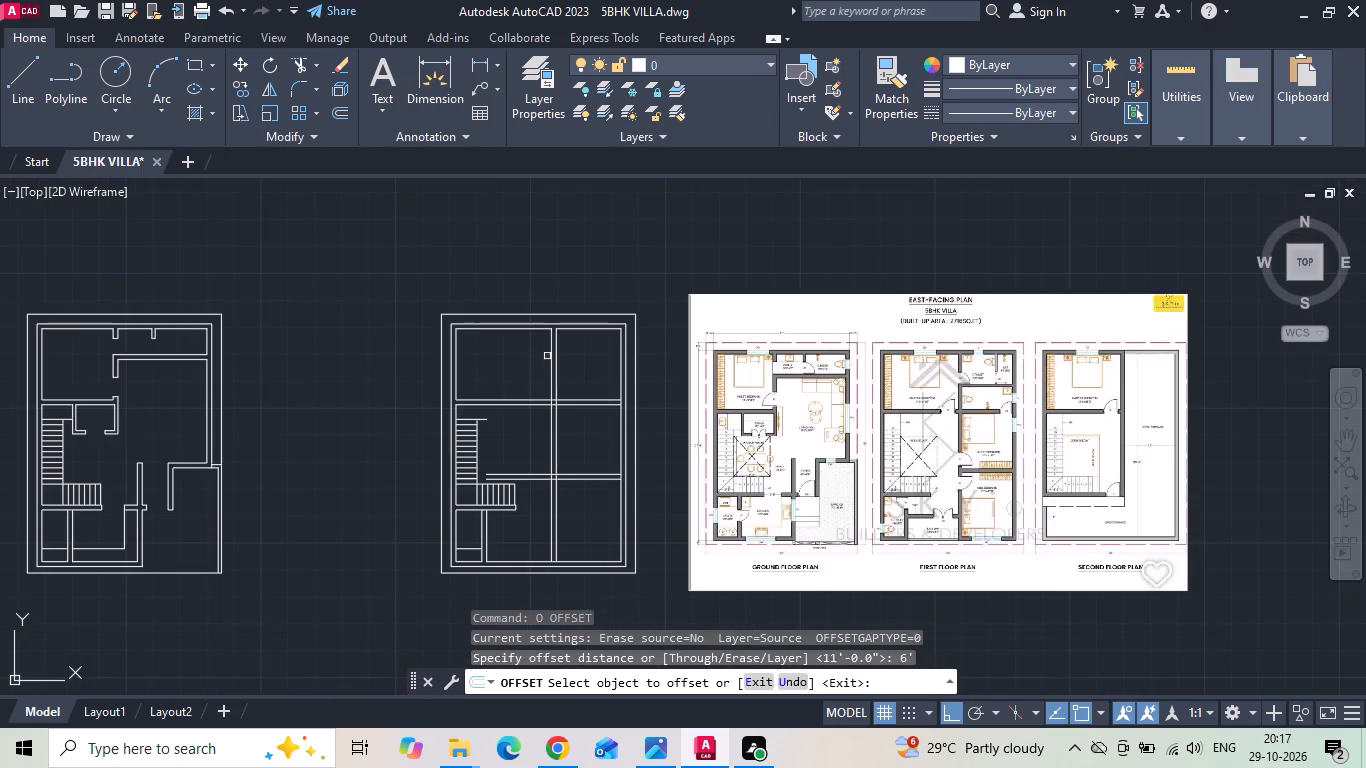
scroll(988, 381, "up", 3)
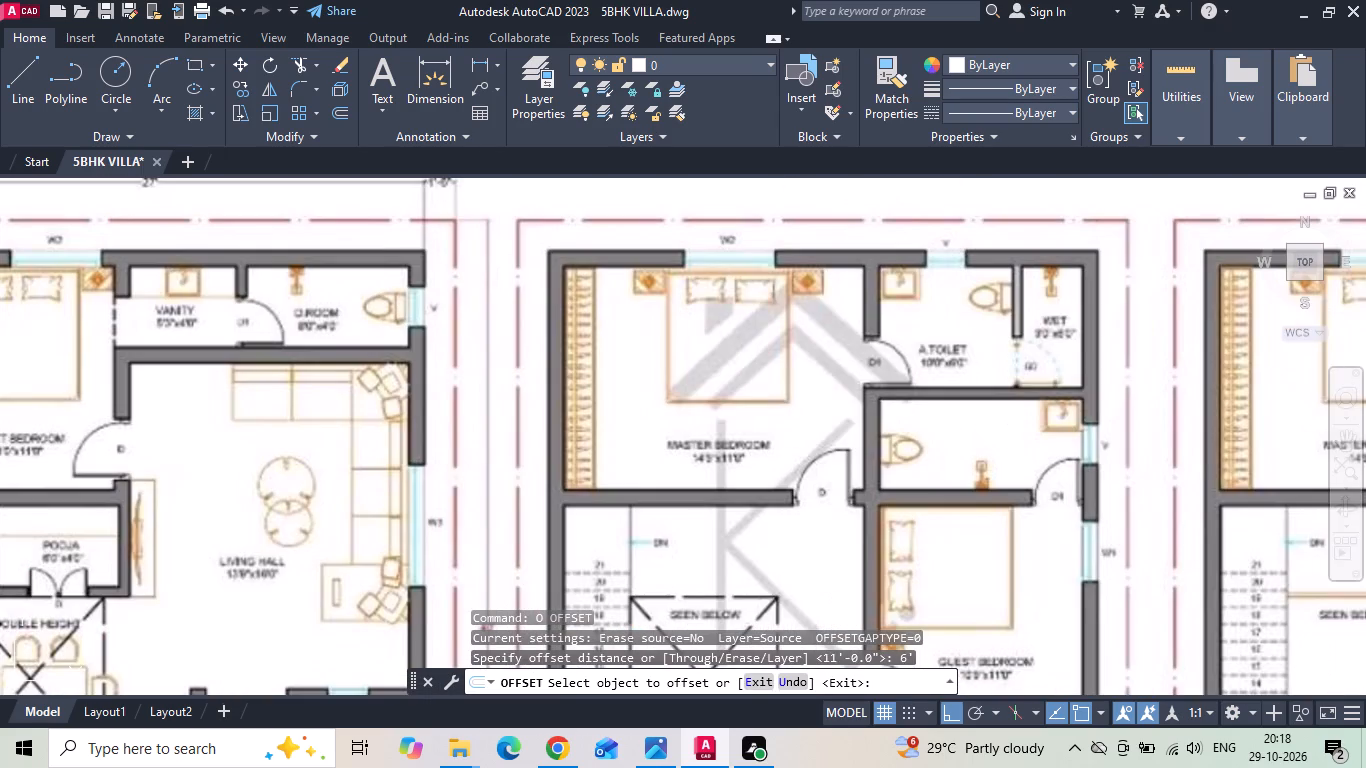
scroll(980, 387, "down", 2)
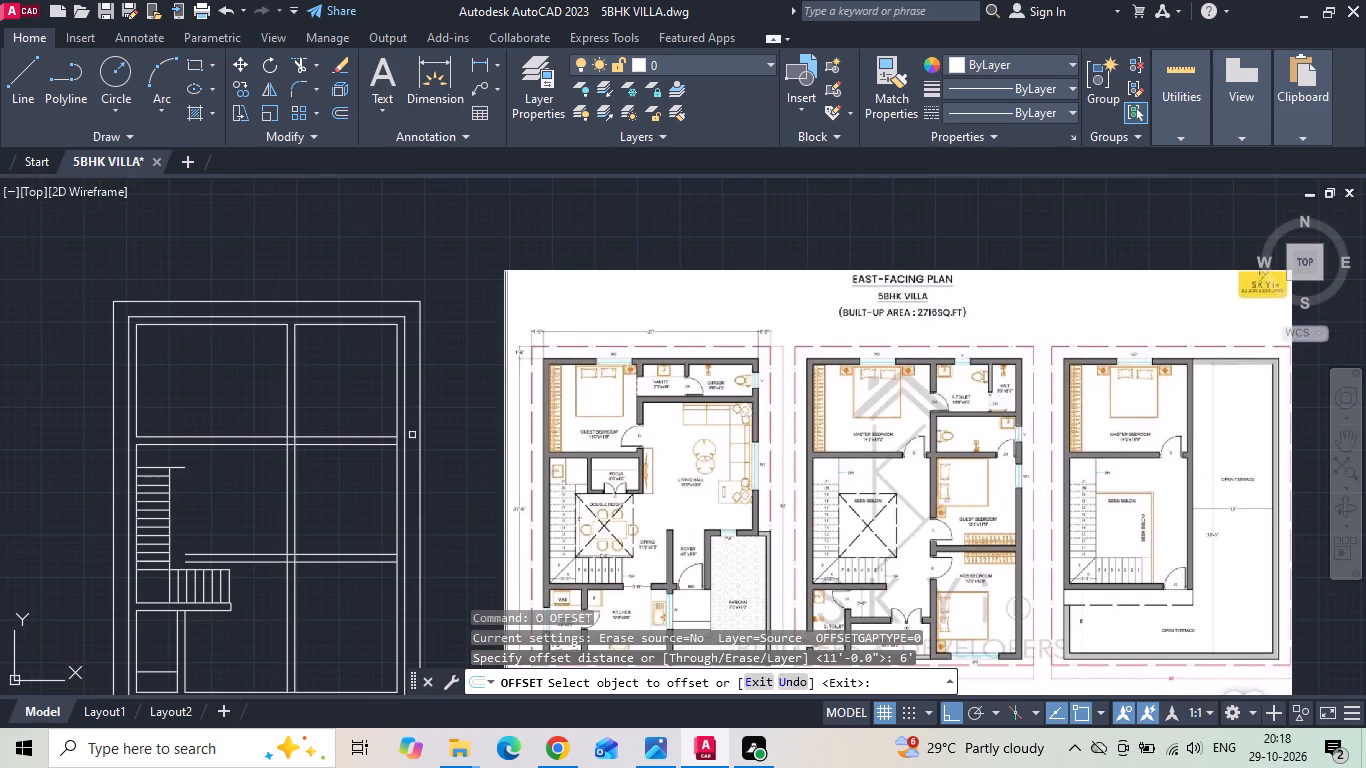
left_click(363, 324)
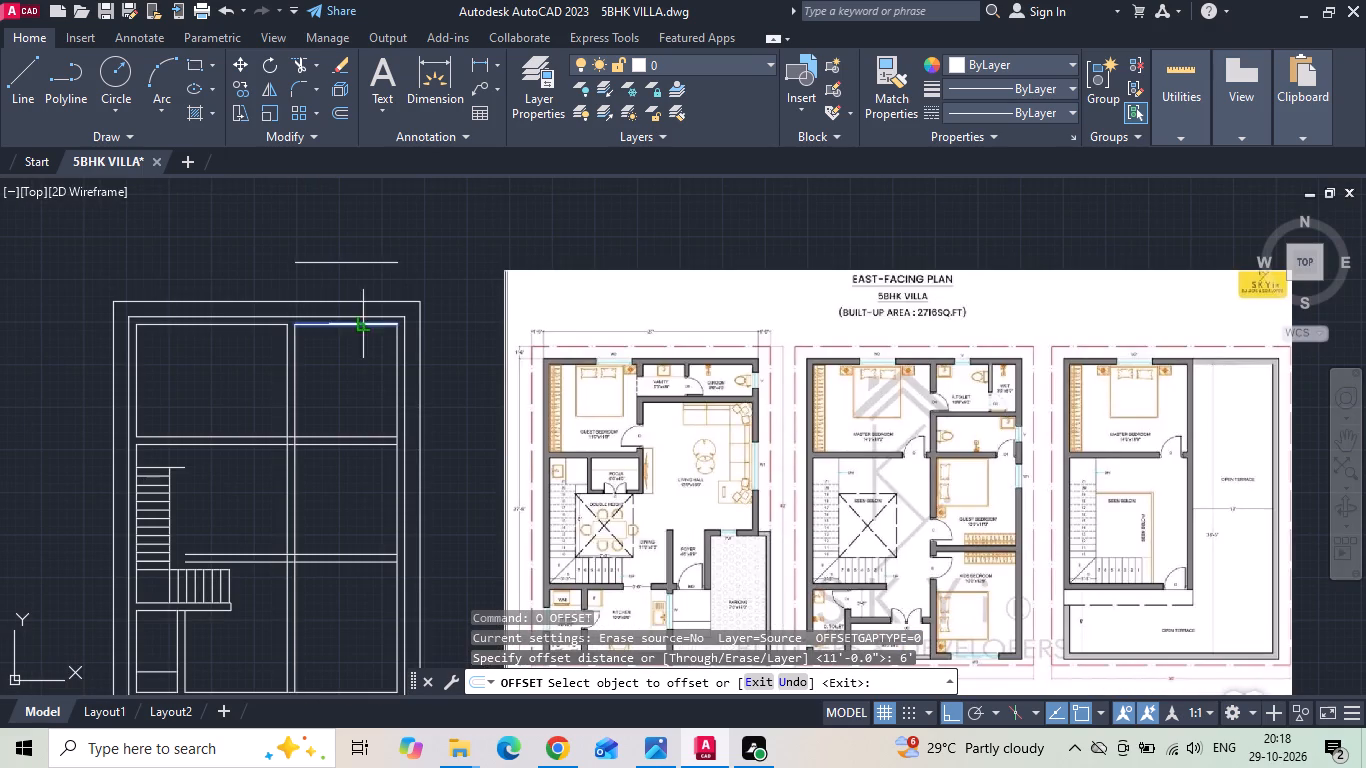
left_click(345, 371)
key("Escape")
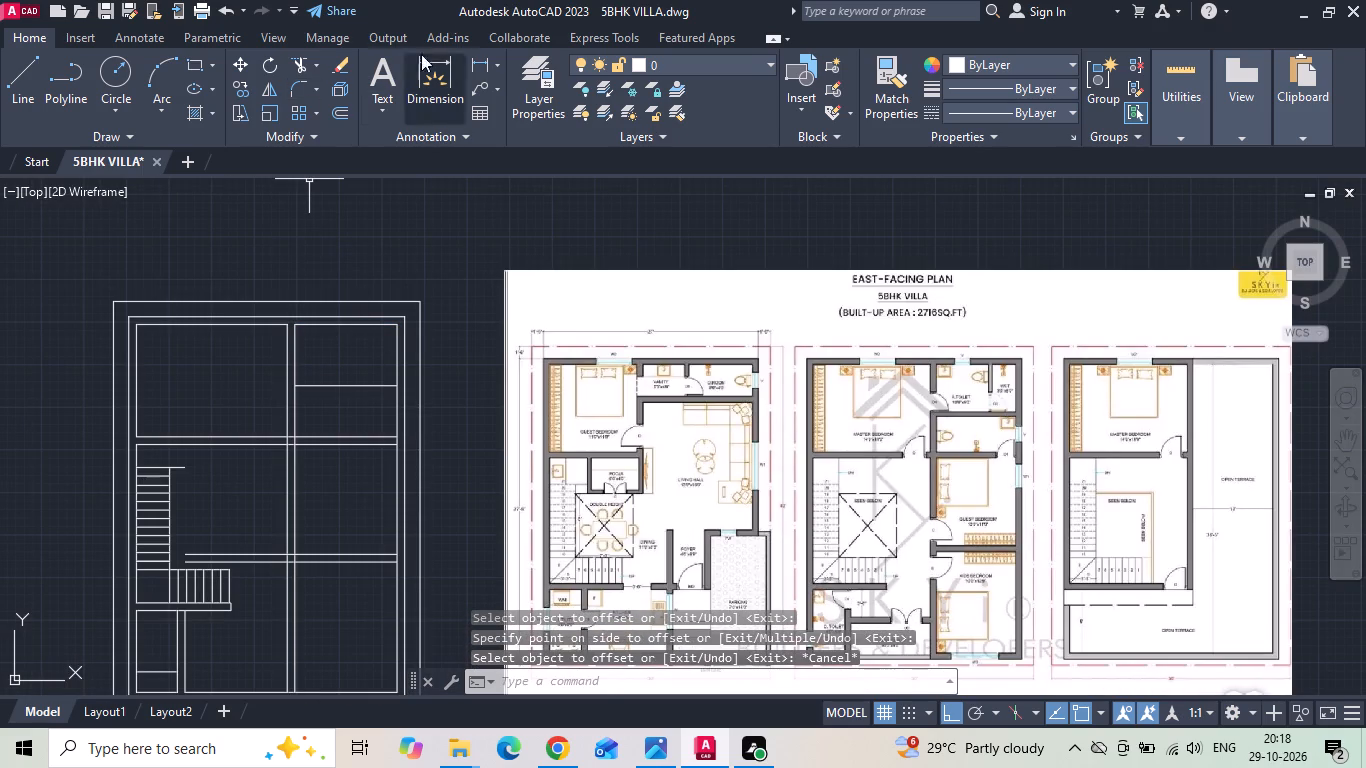
Add vertical linear dimensions for the depths of the two toilet spaces above and below the new wall line.
left_click(475, 56)
scroll(295, 382, "up", 3)
left_click(340, 391)
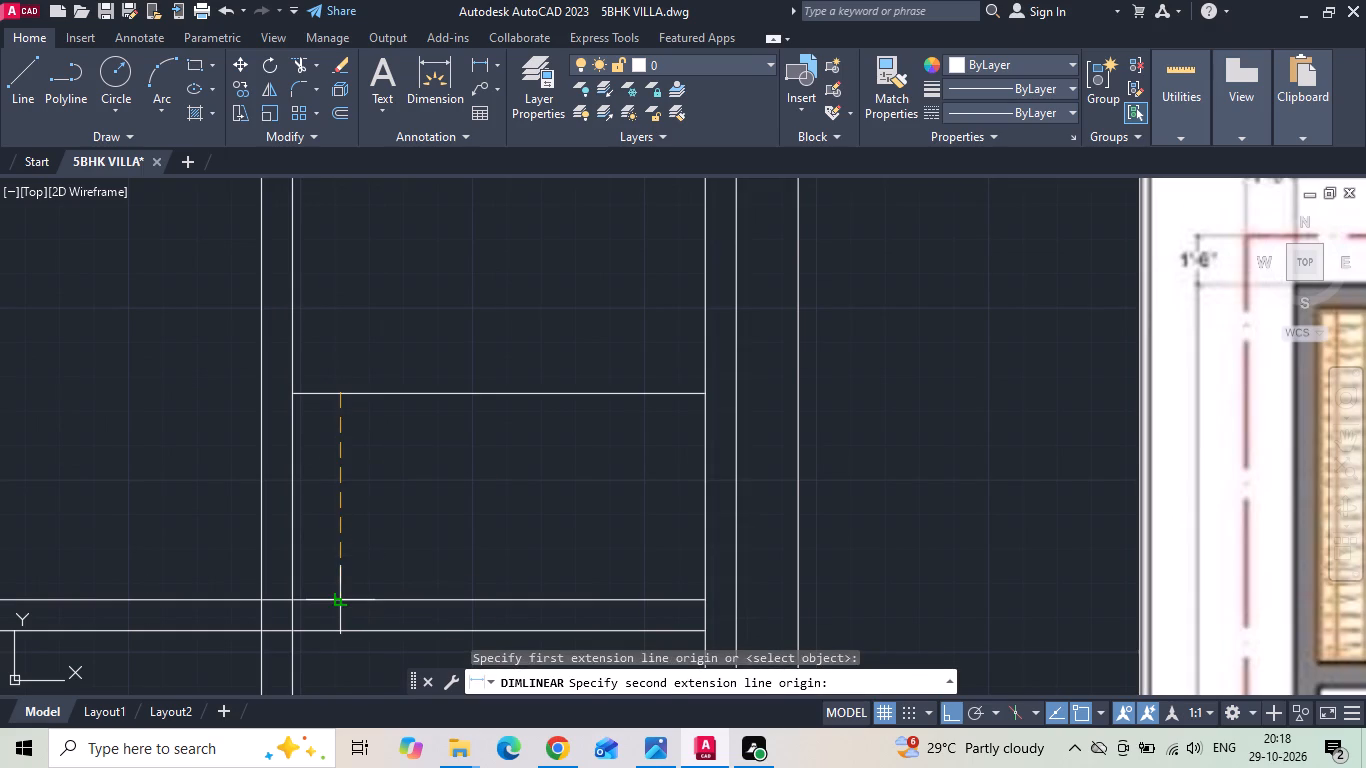
left_click(340, 598)
left_click(366, 551)
scroll(437, 514, "down", 1)
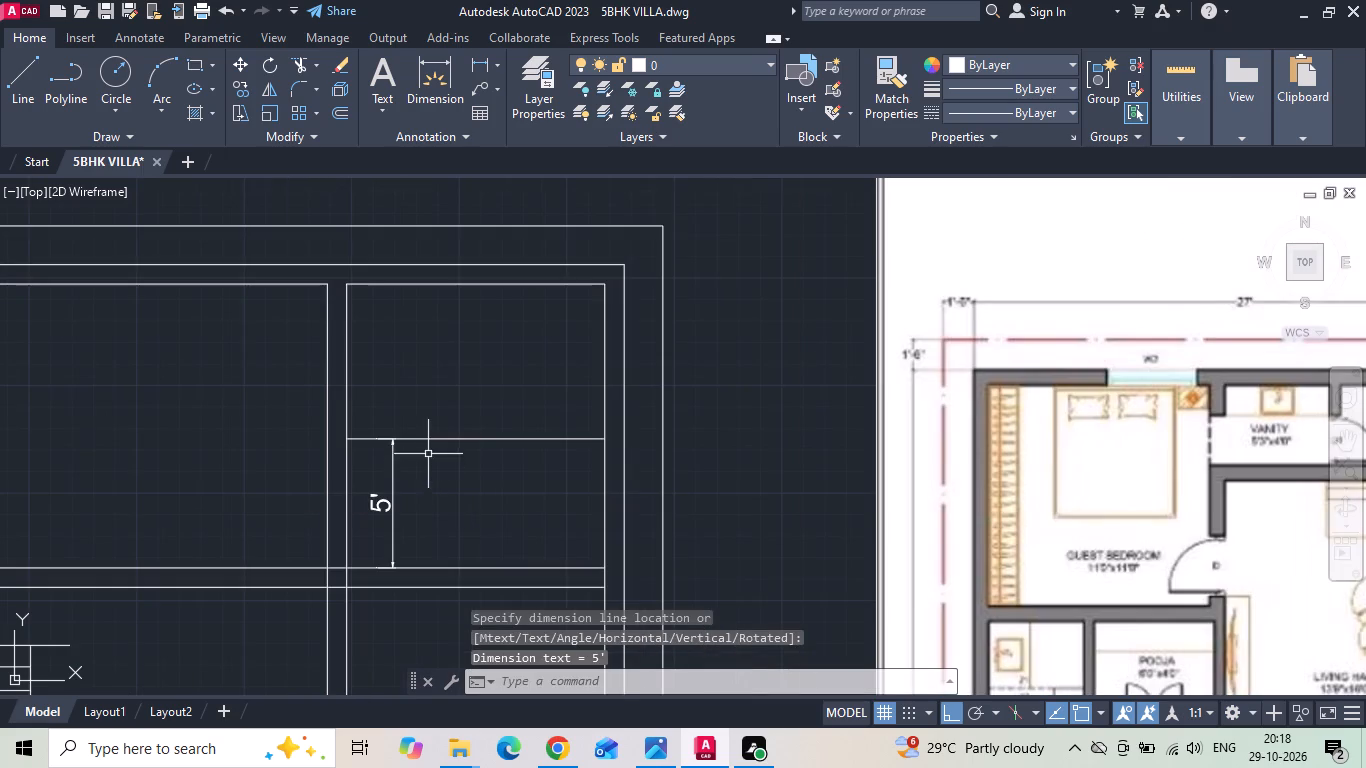
key("space")
left_click(447, 440)
left_click(441, 280)
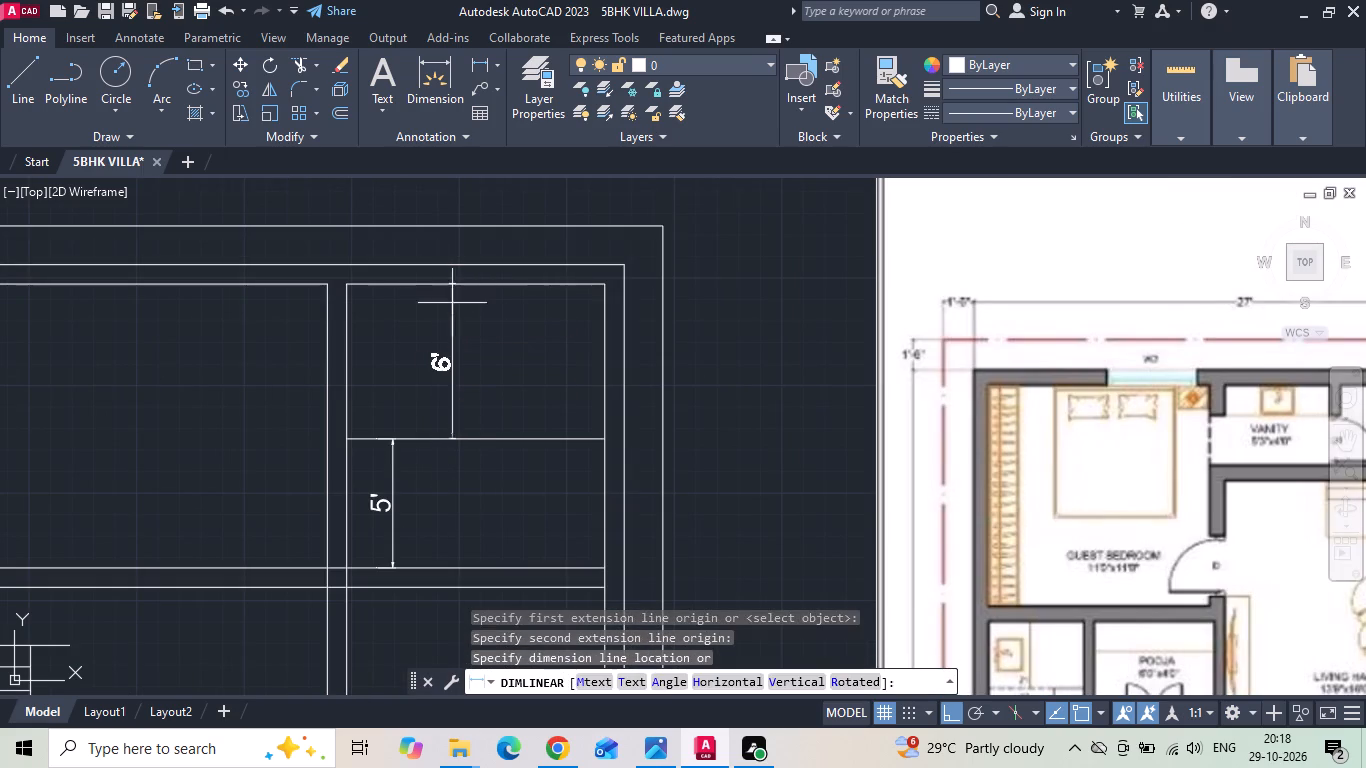
left_click(408, 328)
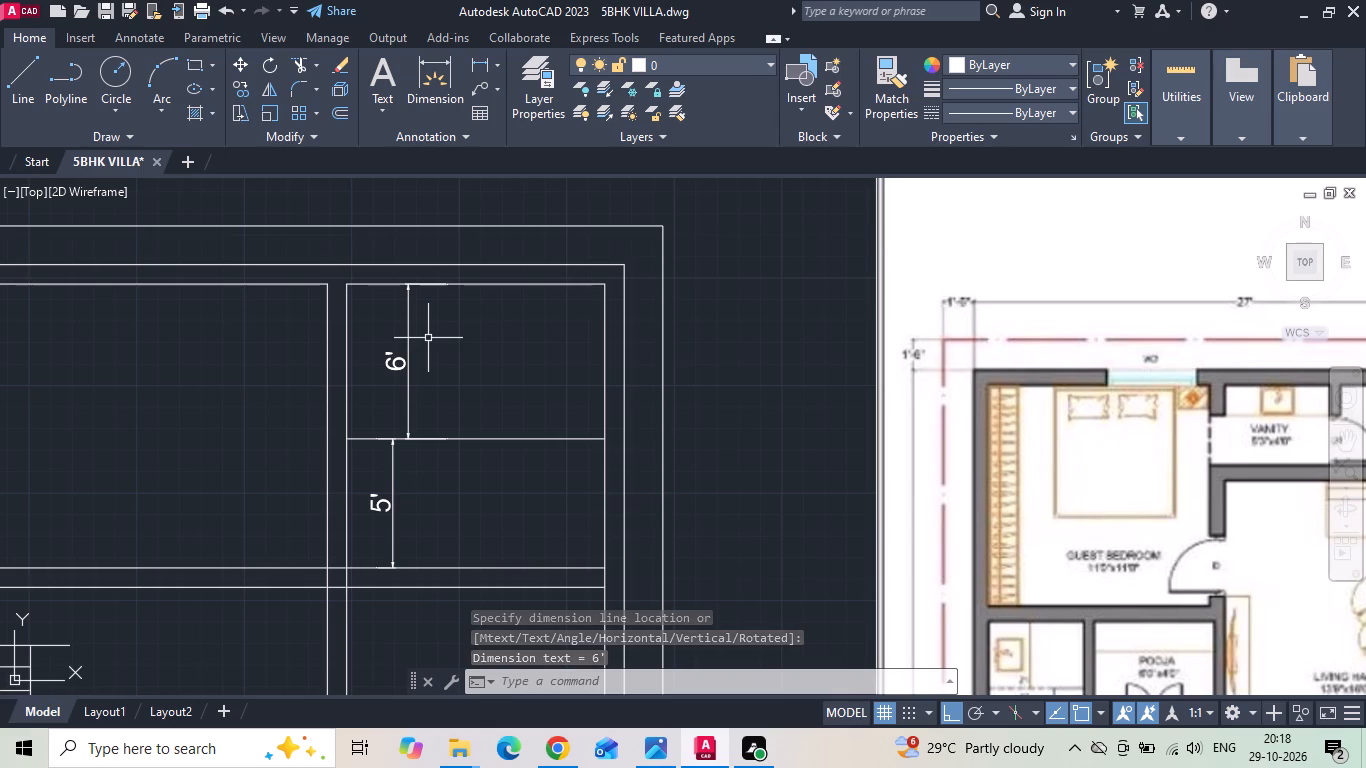
Offset the attached toilet's lower wall line 6" south to give the wall its thickness.
scroll(425, 356, "down", 2)
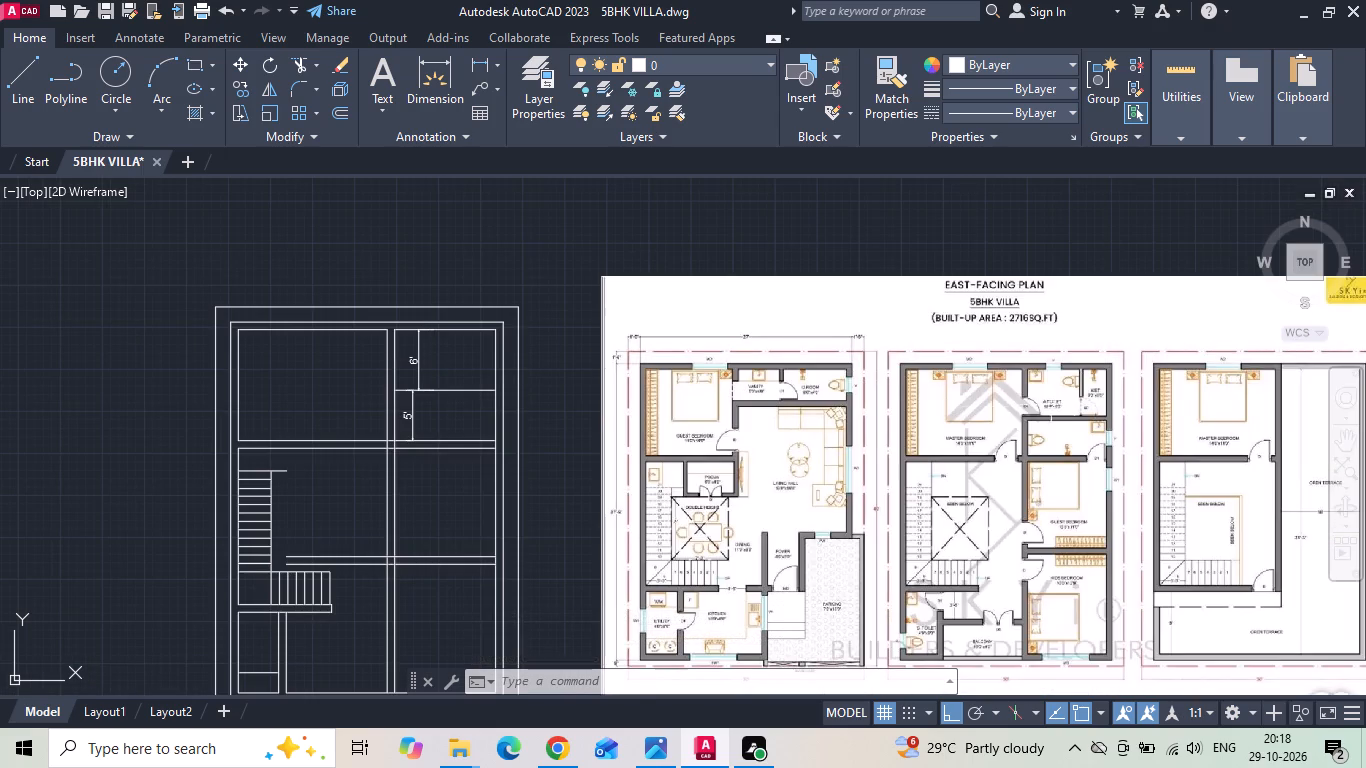
scroll(1084, 405, "up", 2)
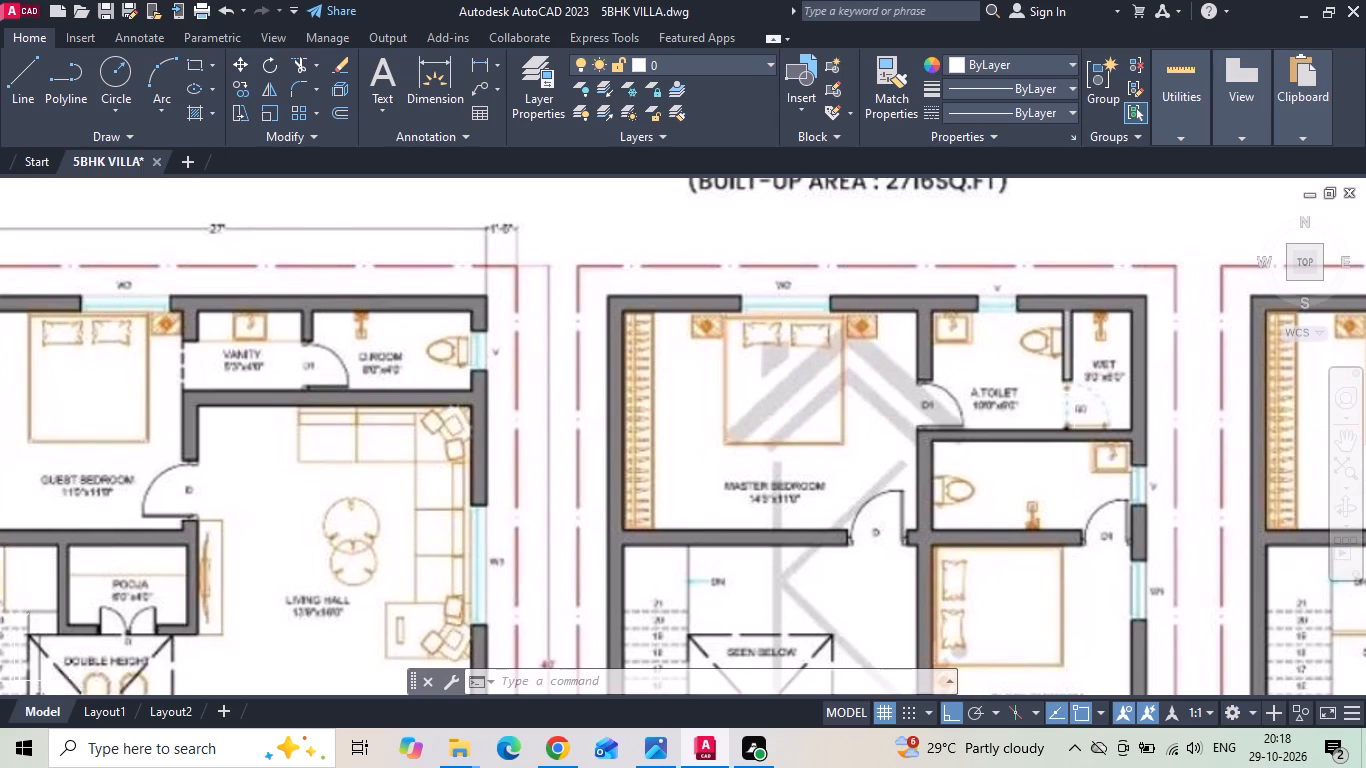
scroll(1074, 393, "down", 2)
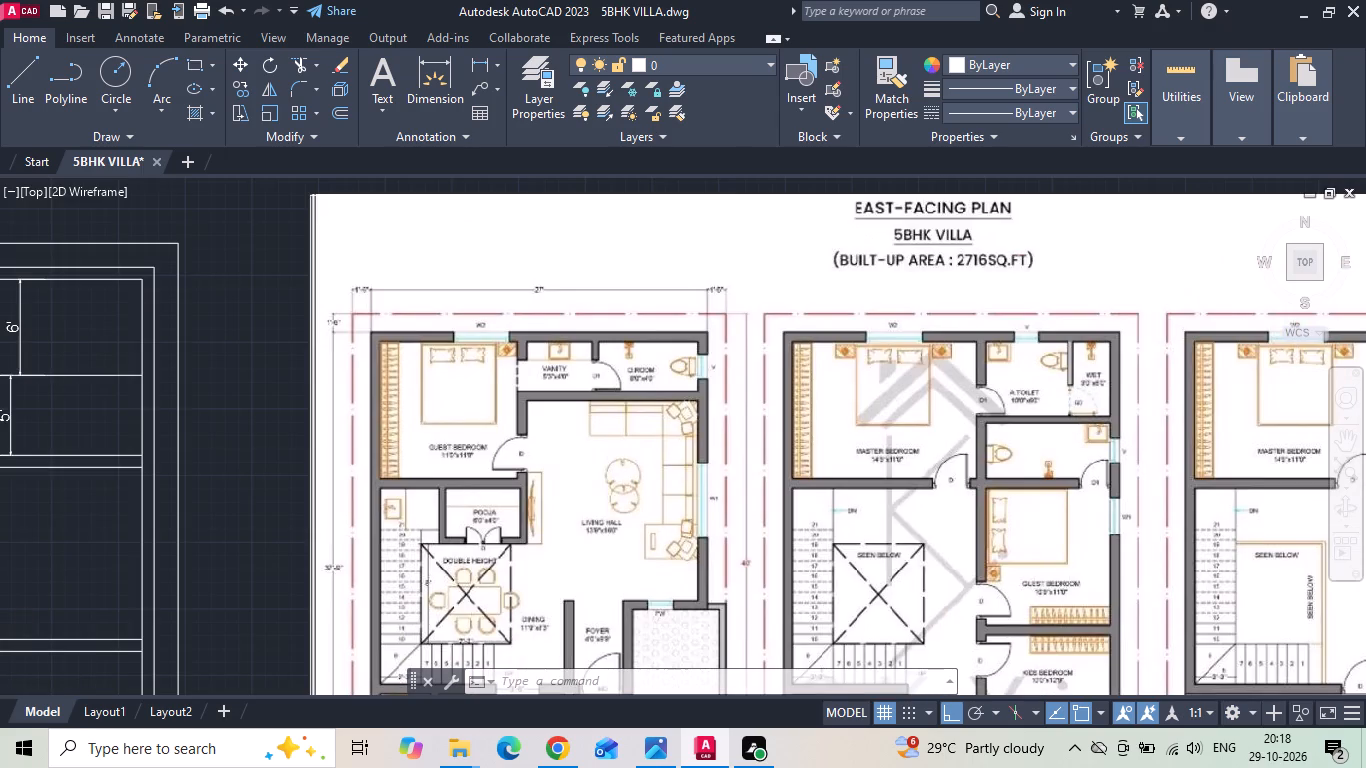
scroll(932, 627, "up", 2)
scroll(903, 594, "down", 1)
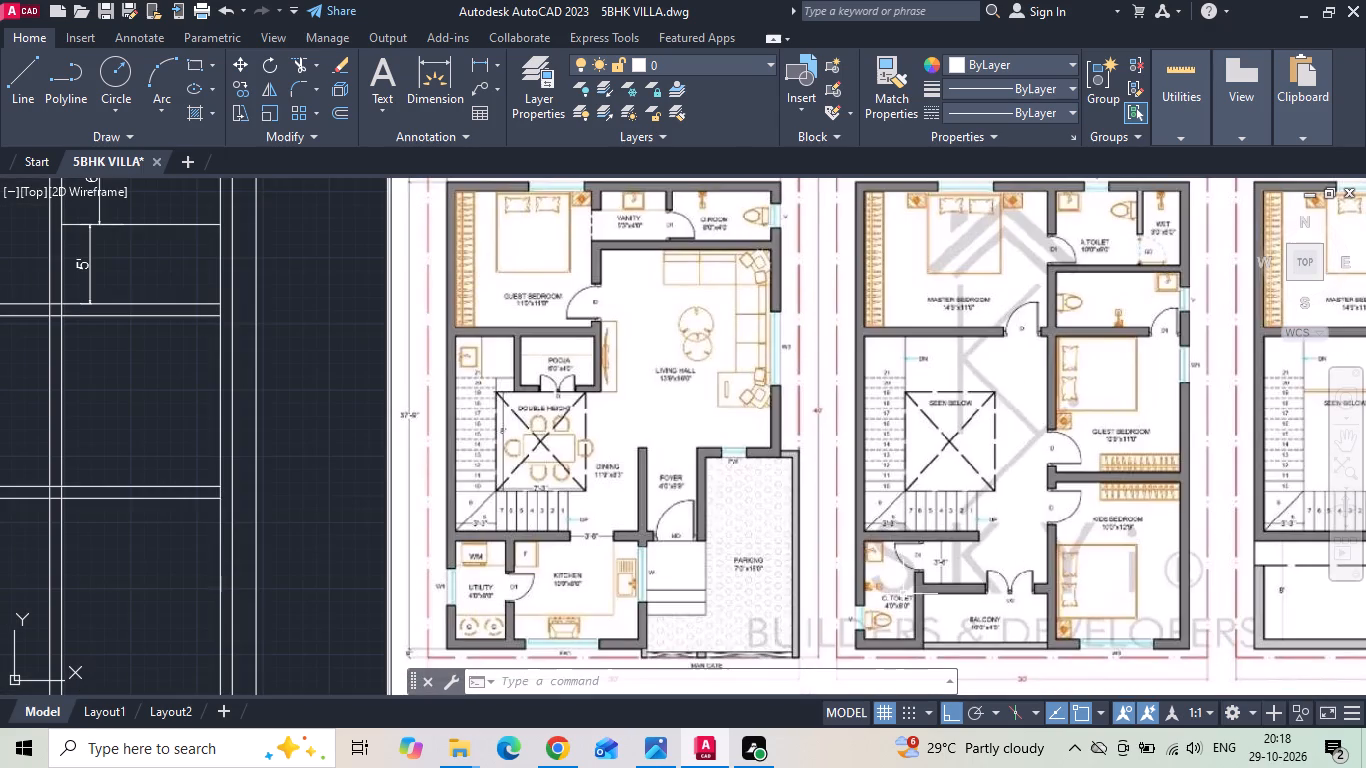
type("O")
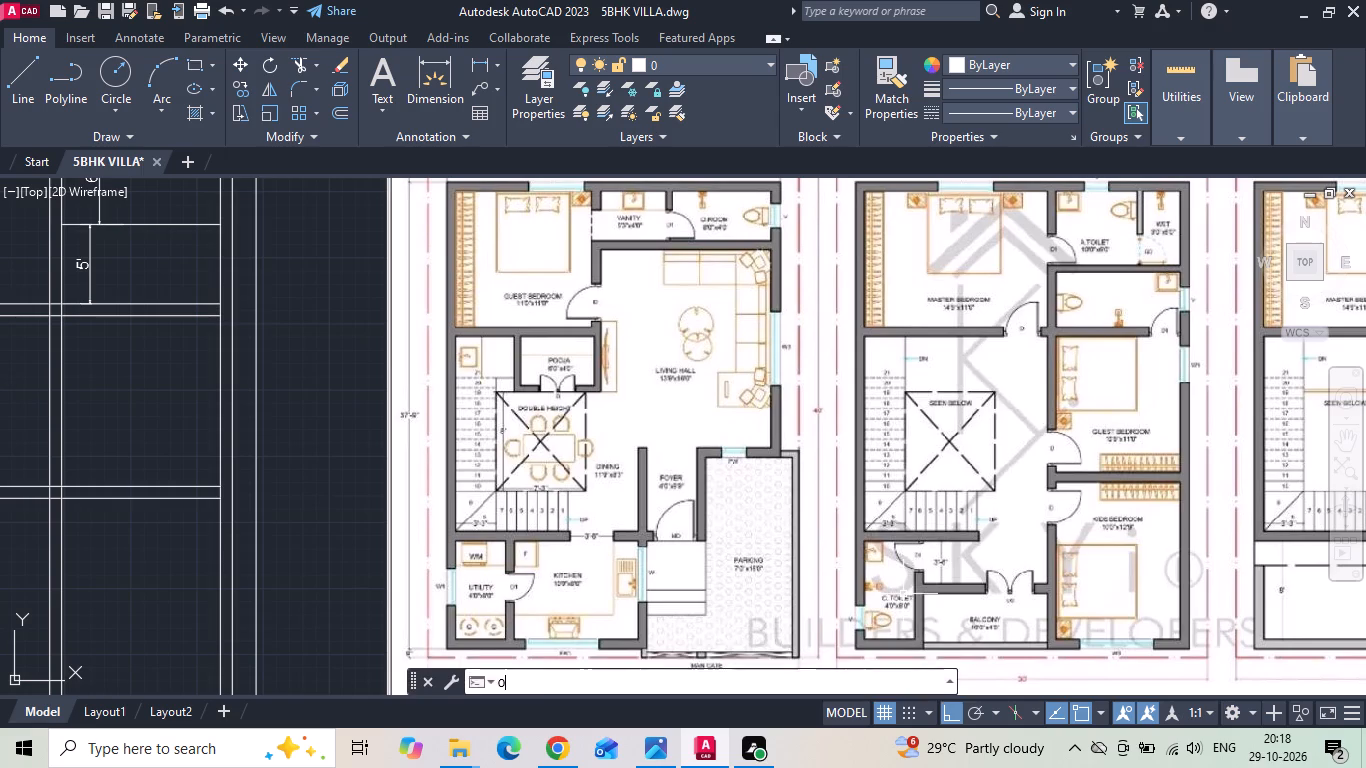
key("space")
key("6")
key("space")
scroll(1006, 460, "down", 1)
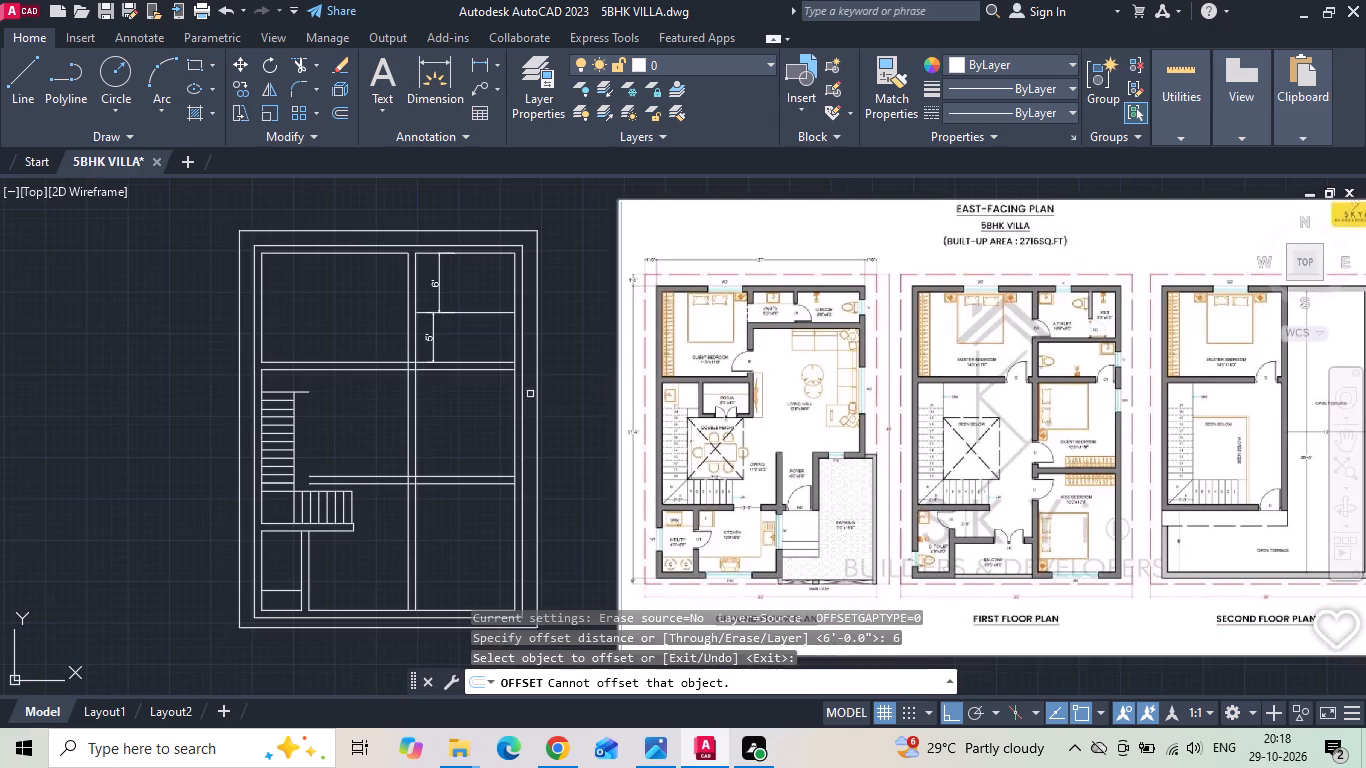
scroll(445, 334, "up", 1)
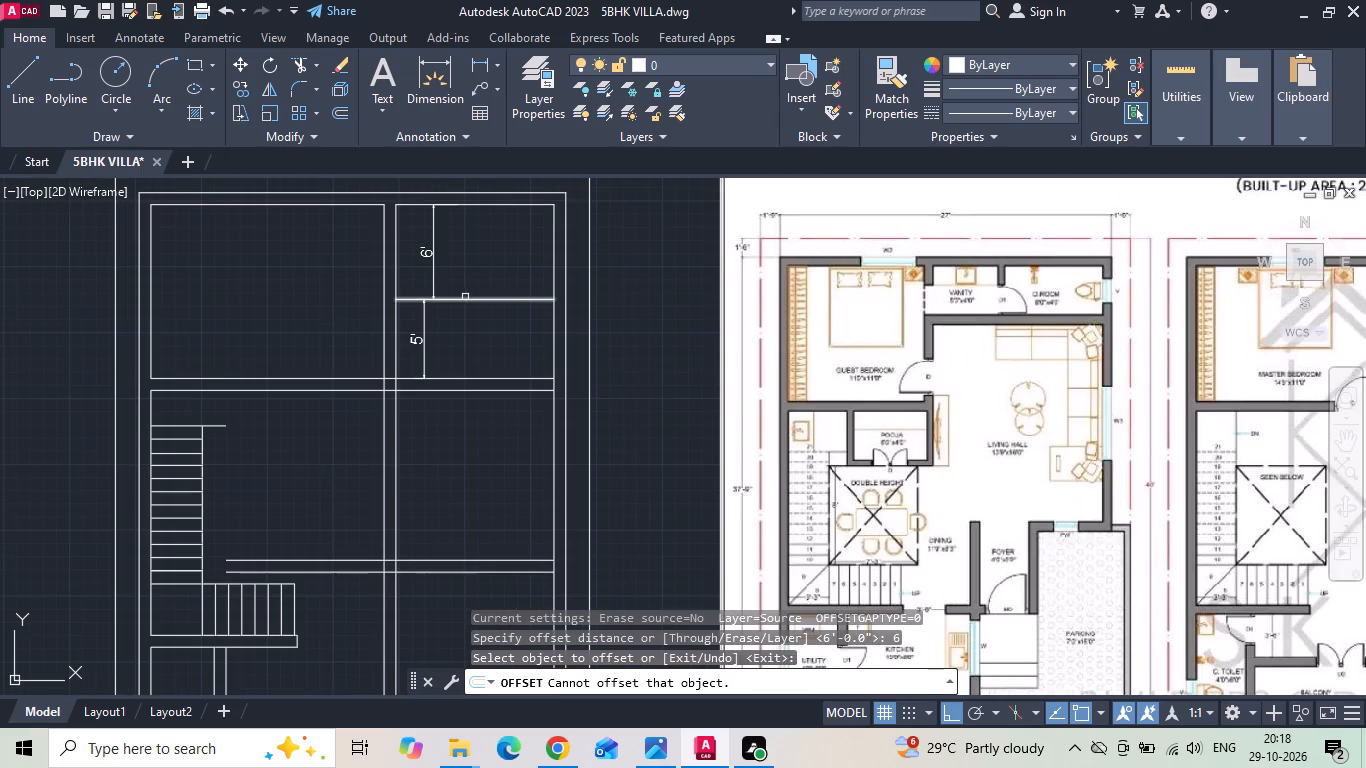
left_click(465, 297)
left_click(456, 337)
key("Escape")
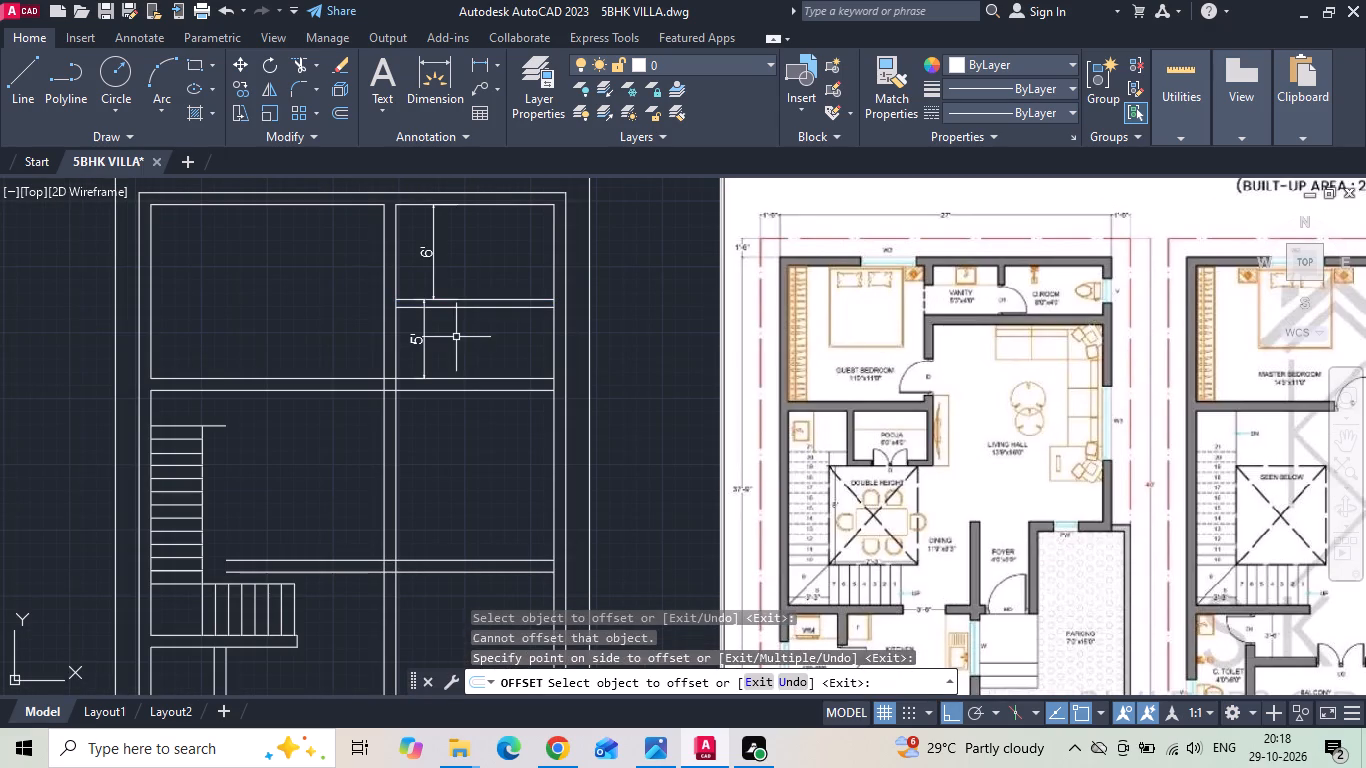
Trim away the lower horizontal wall lines west of the central wall and the stub projecting past the top stair tread.
scroll(456, 340, "down", 1)
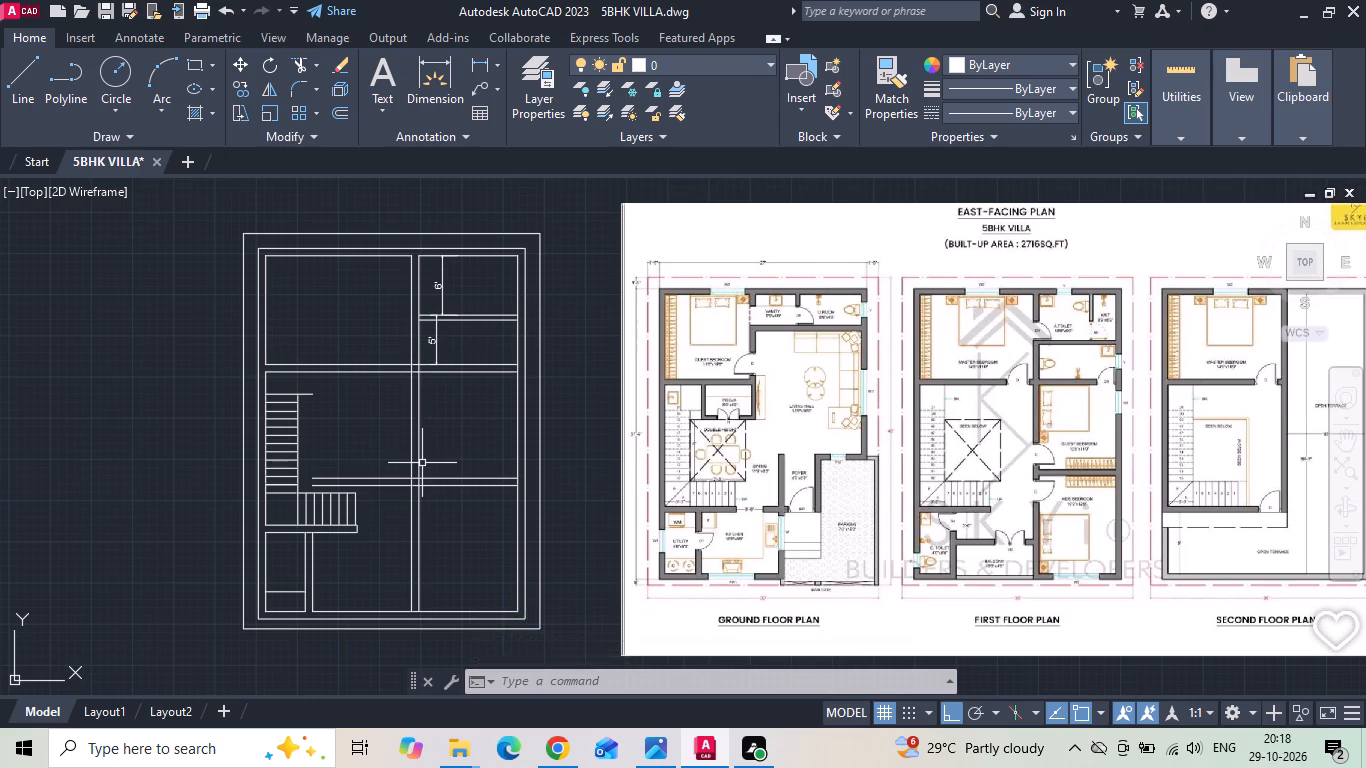
type("TR")
key("space")
left_click(394, 495)
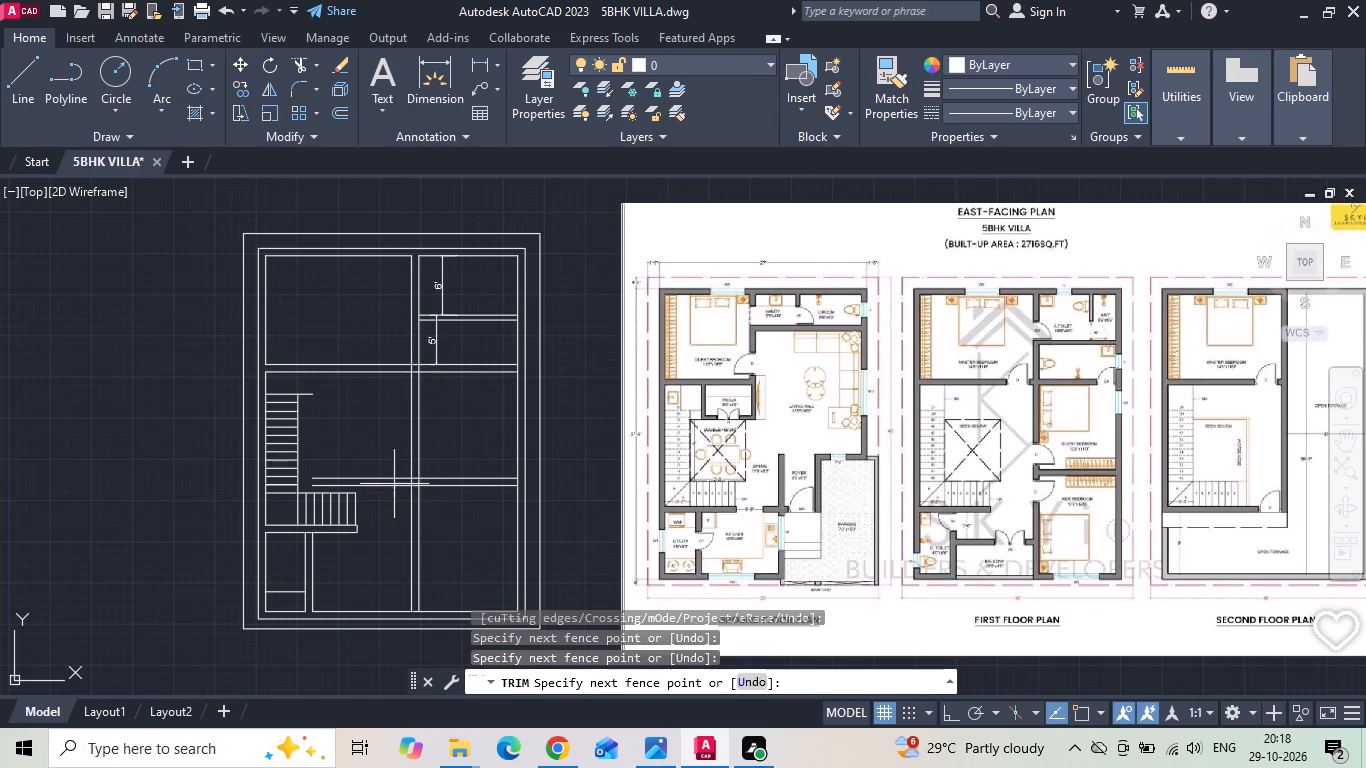
left_click(382, 454)
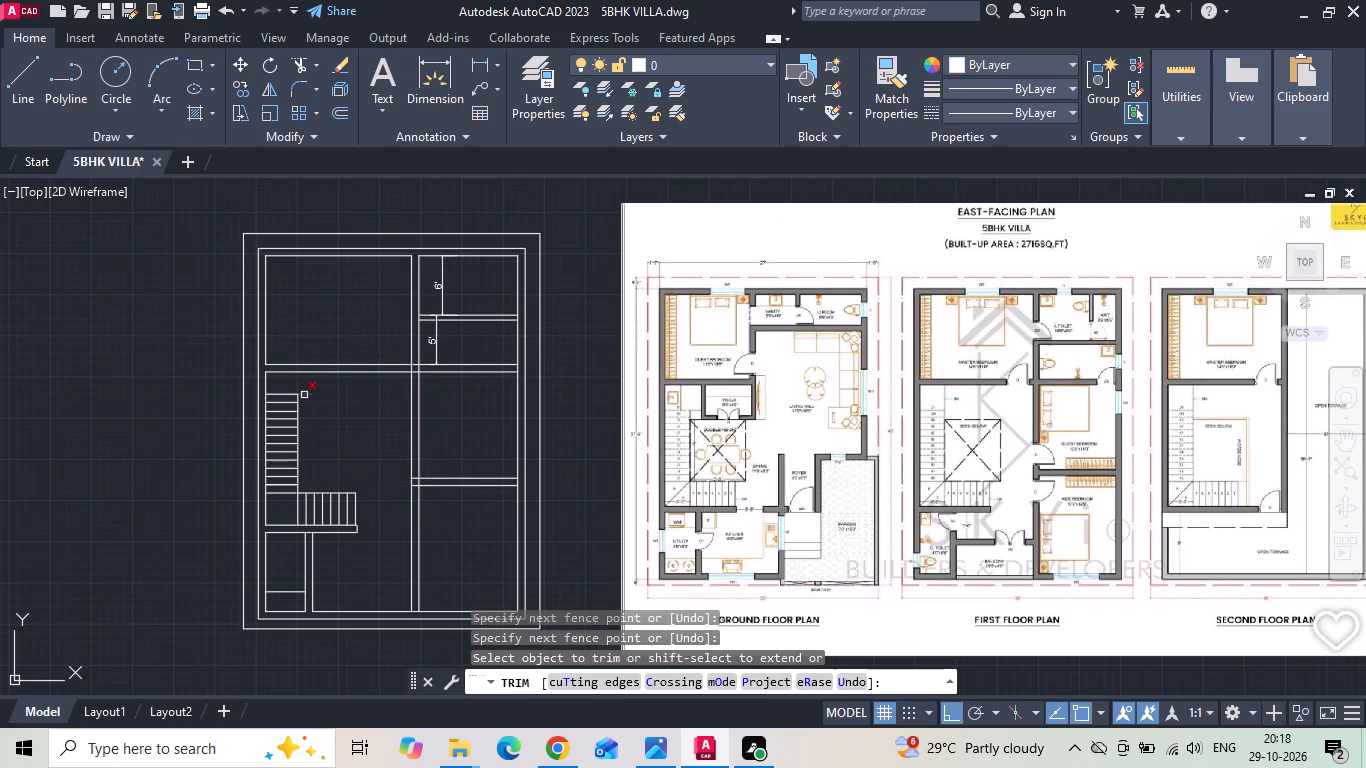
left_click(304, 395)
key("Escape")
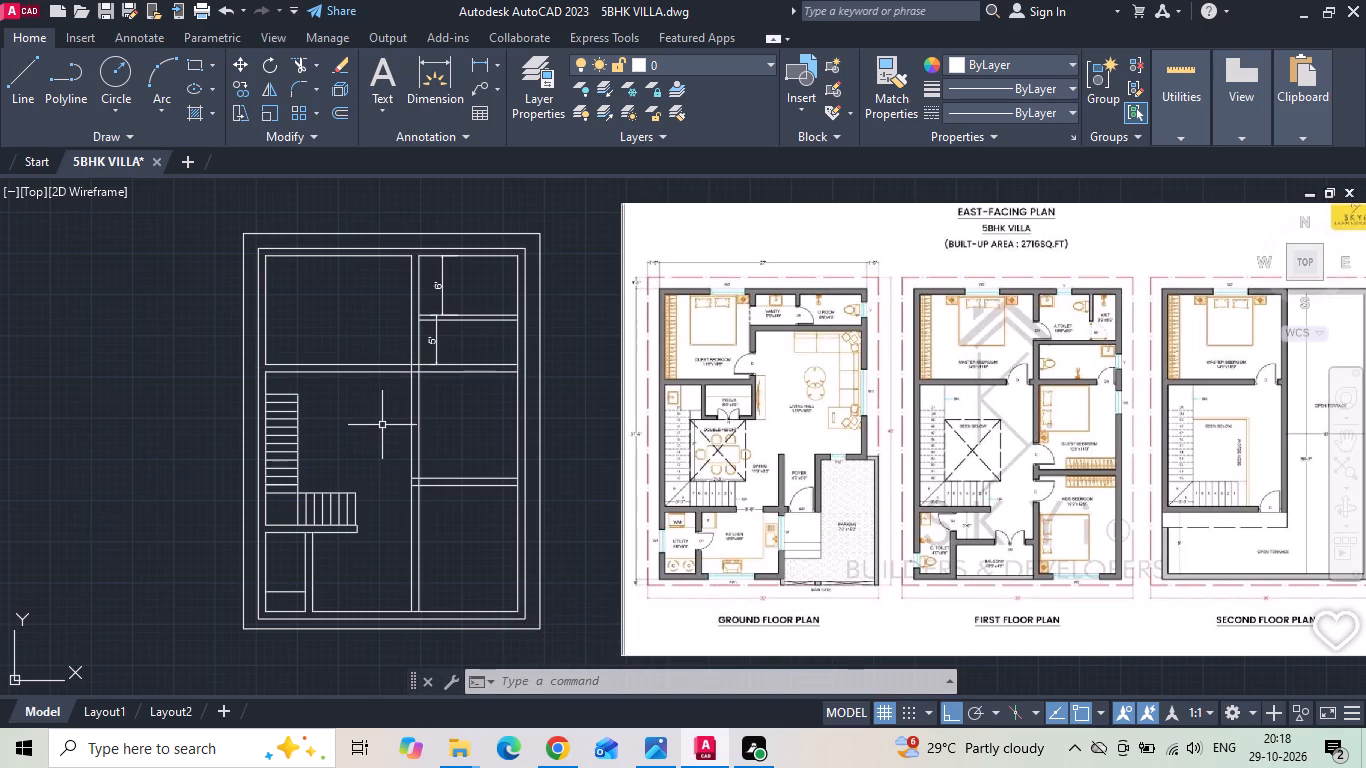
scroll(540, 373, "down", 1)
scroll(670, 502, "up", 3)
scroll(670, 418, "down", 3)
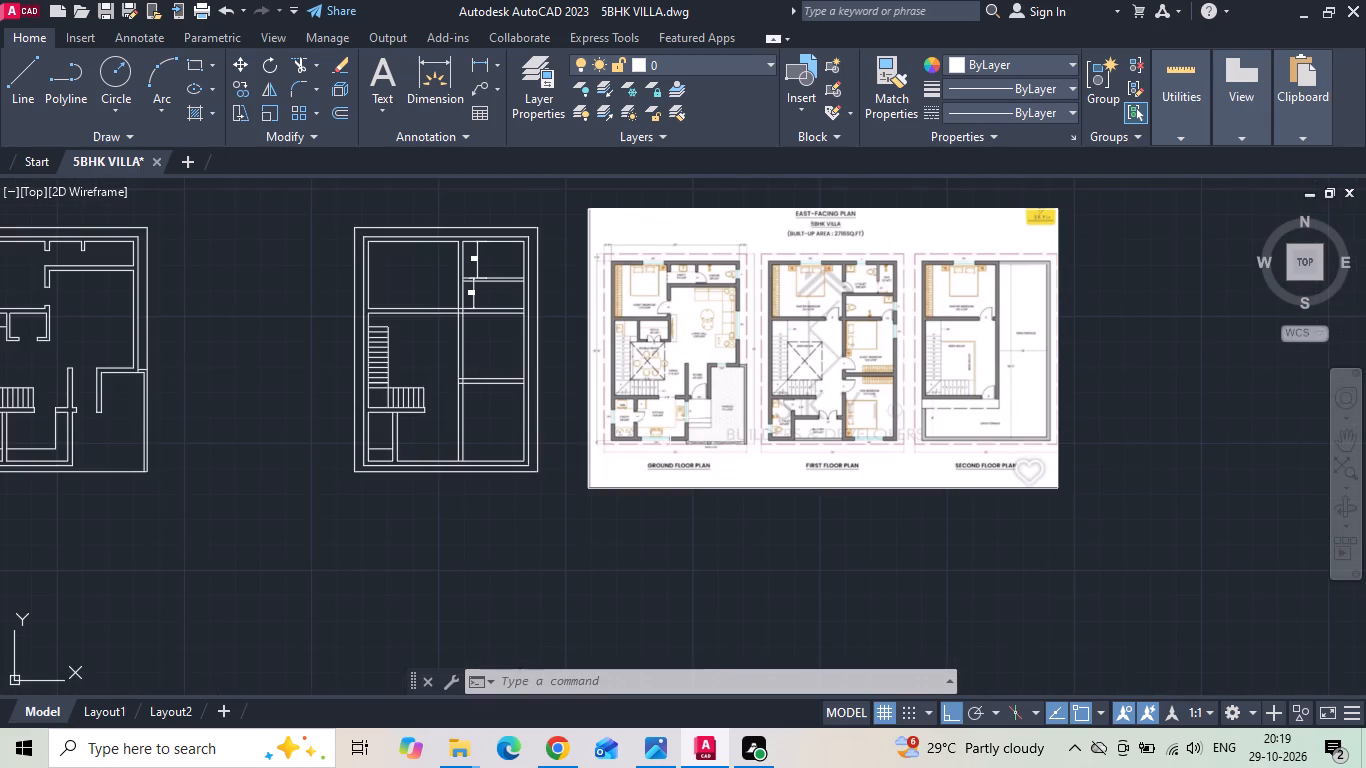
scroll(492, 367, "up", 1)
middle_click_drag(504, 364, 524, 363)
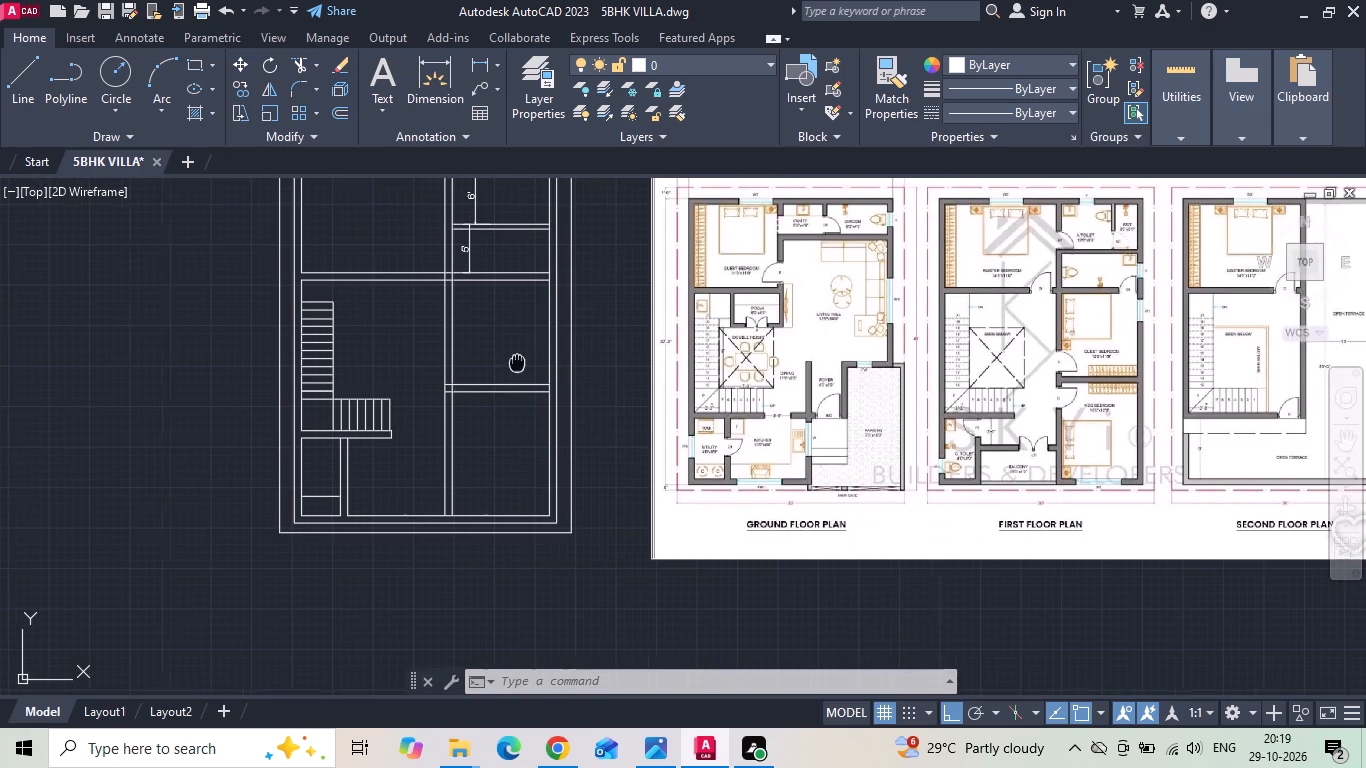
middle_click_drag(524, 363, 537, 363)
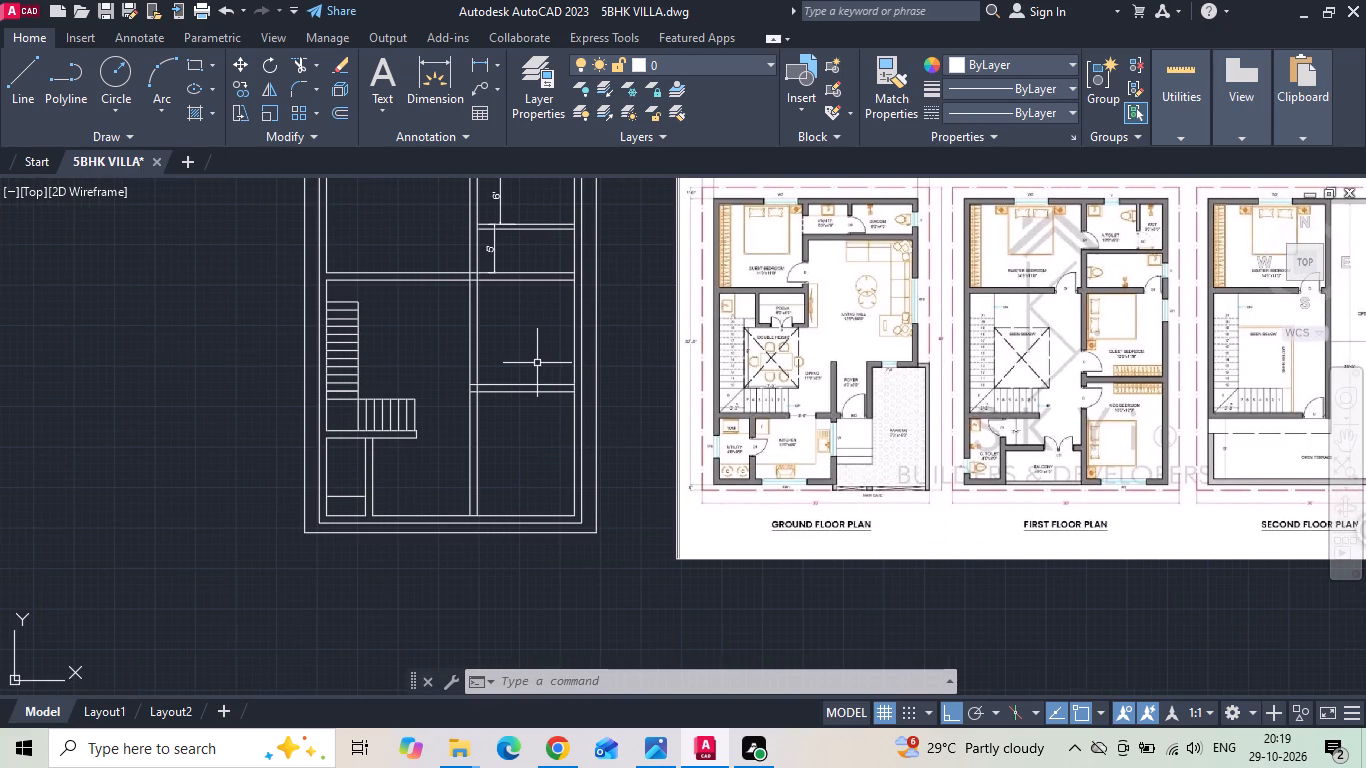
Offset the lower line of the wall below the stairs 3'6" south to mark the passage beside the common toilet.
scroll(1095, 474, "up", 1)
scroll(1043, 405, "up", 2)
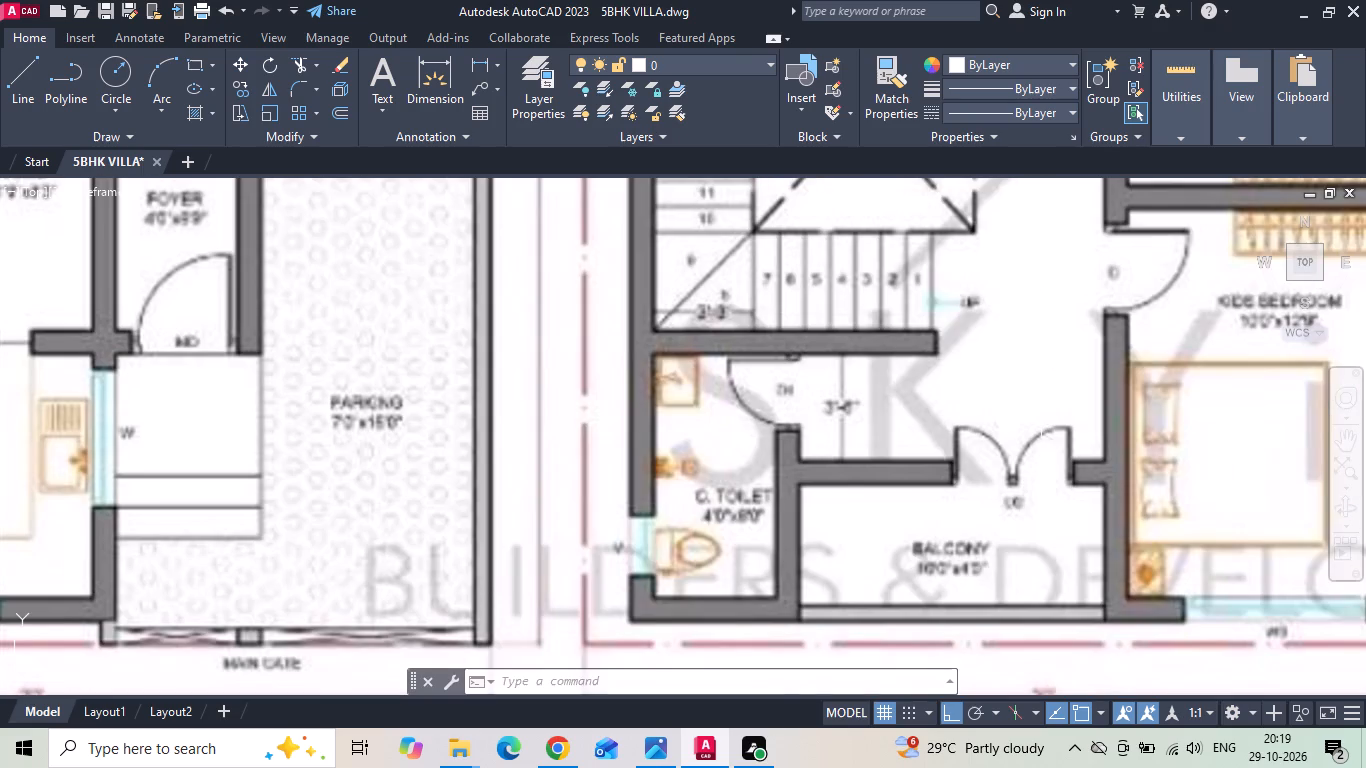
scroll(1060, 403, "down", 3)
scroll(414, 436, "up", 2)
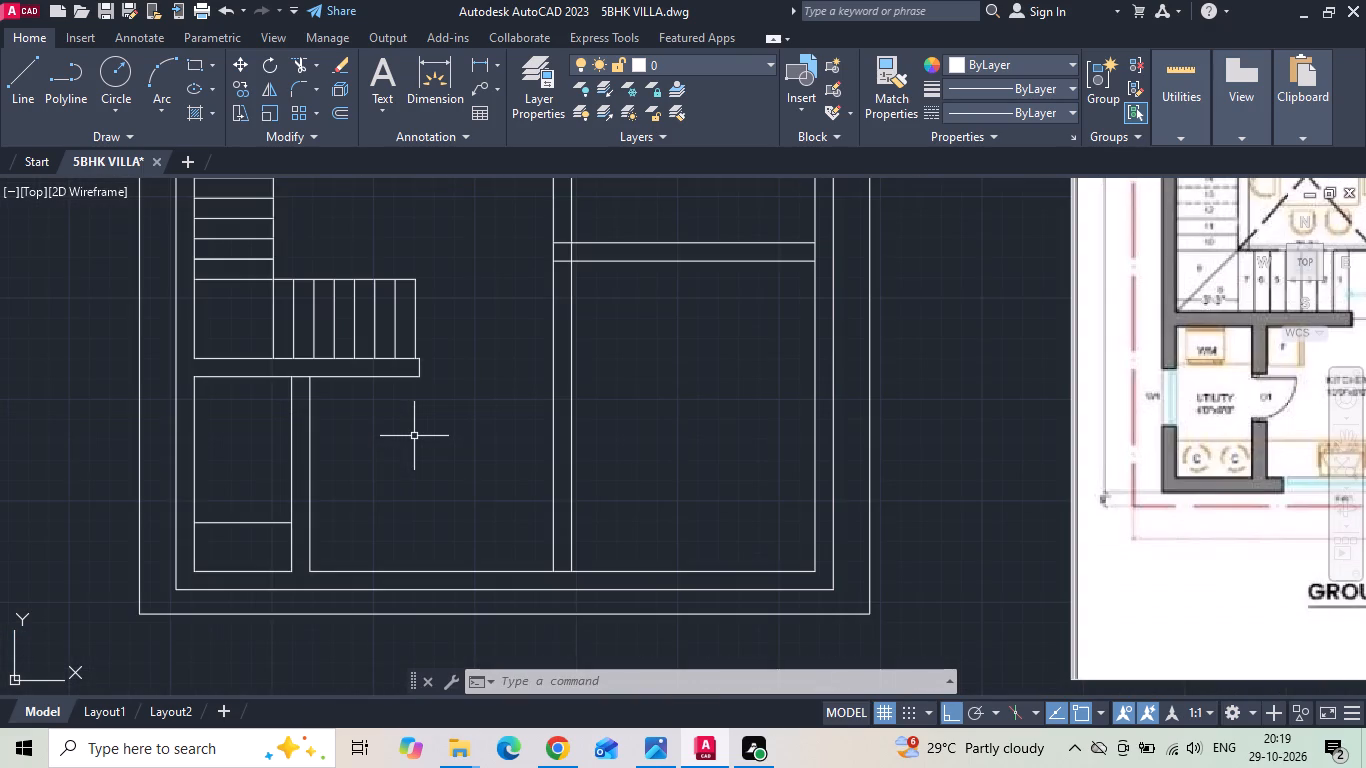
type("O 3'")
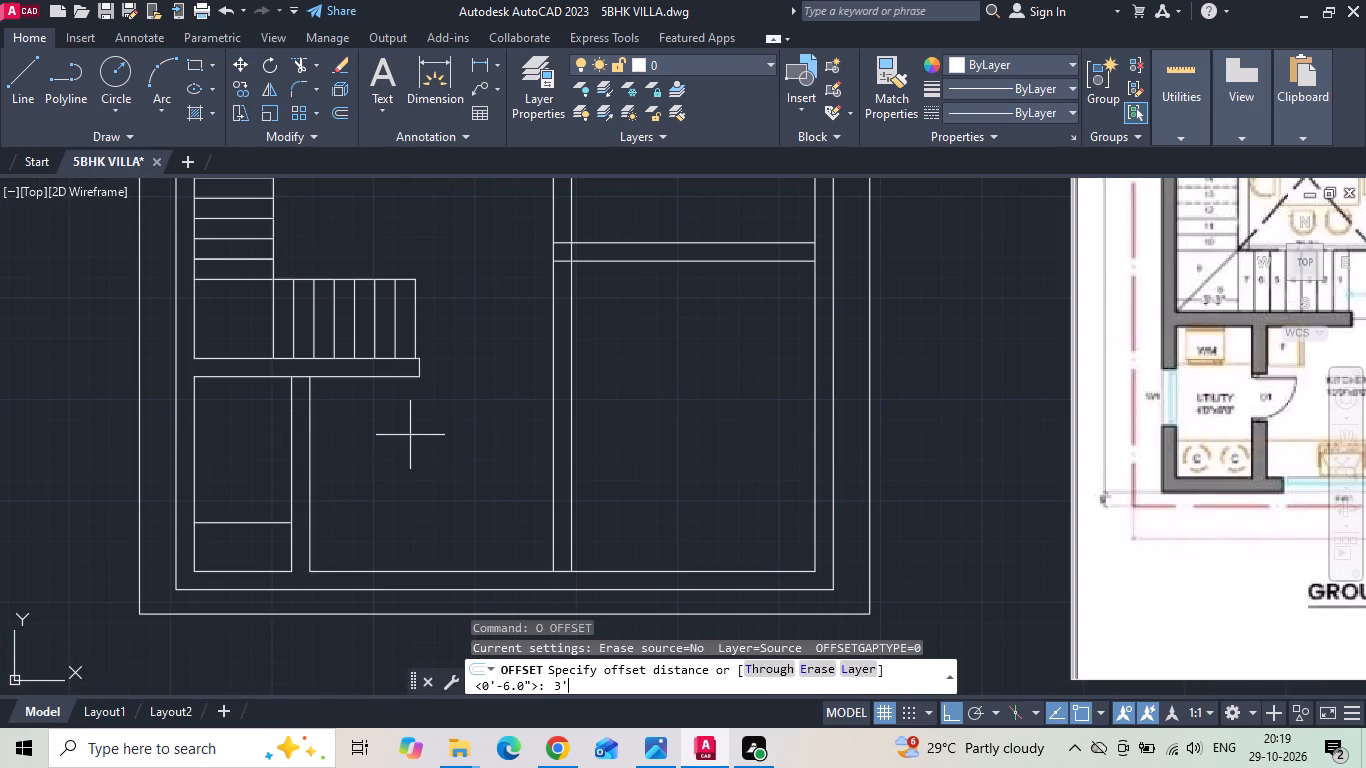
type("6")
key("space")
scroll(405, 434, "down", 1)
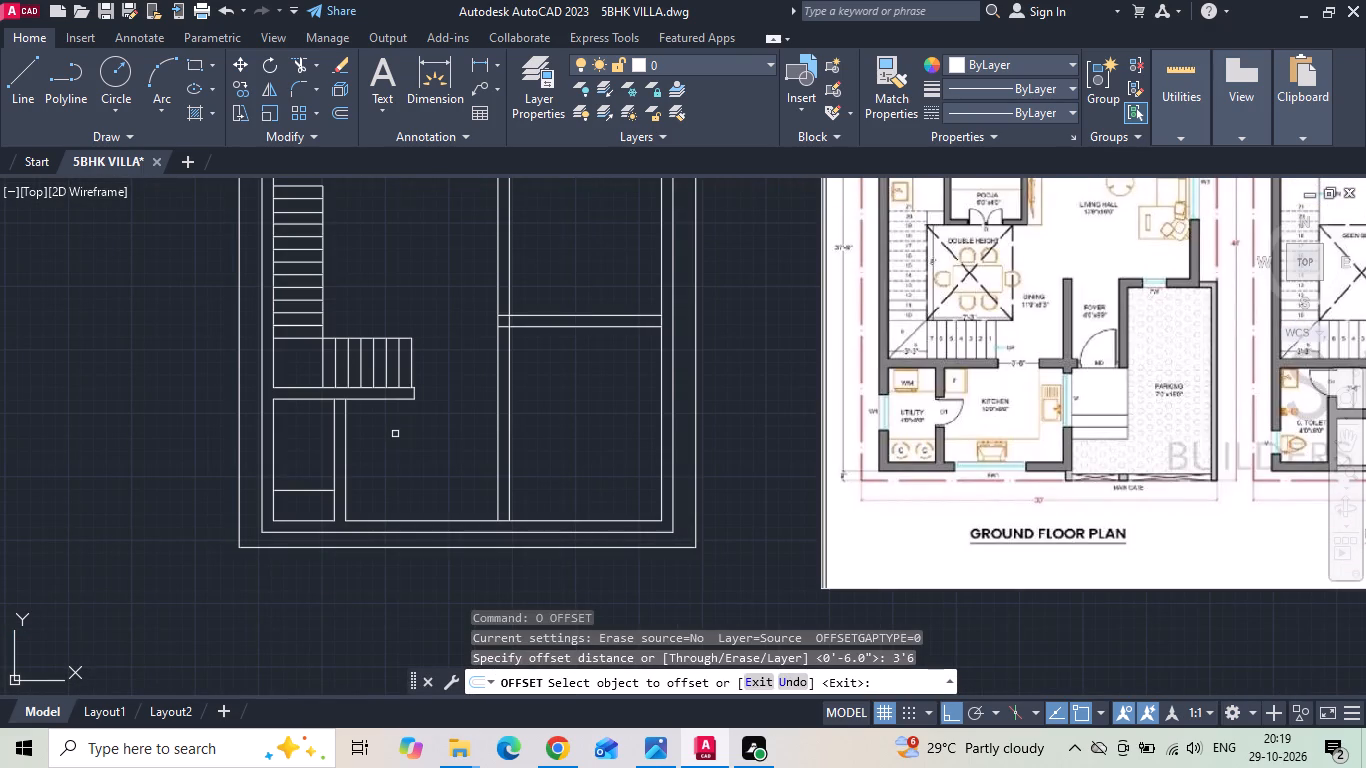
left_click(376, 402)
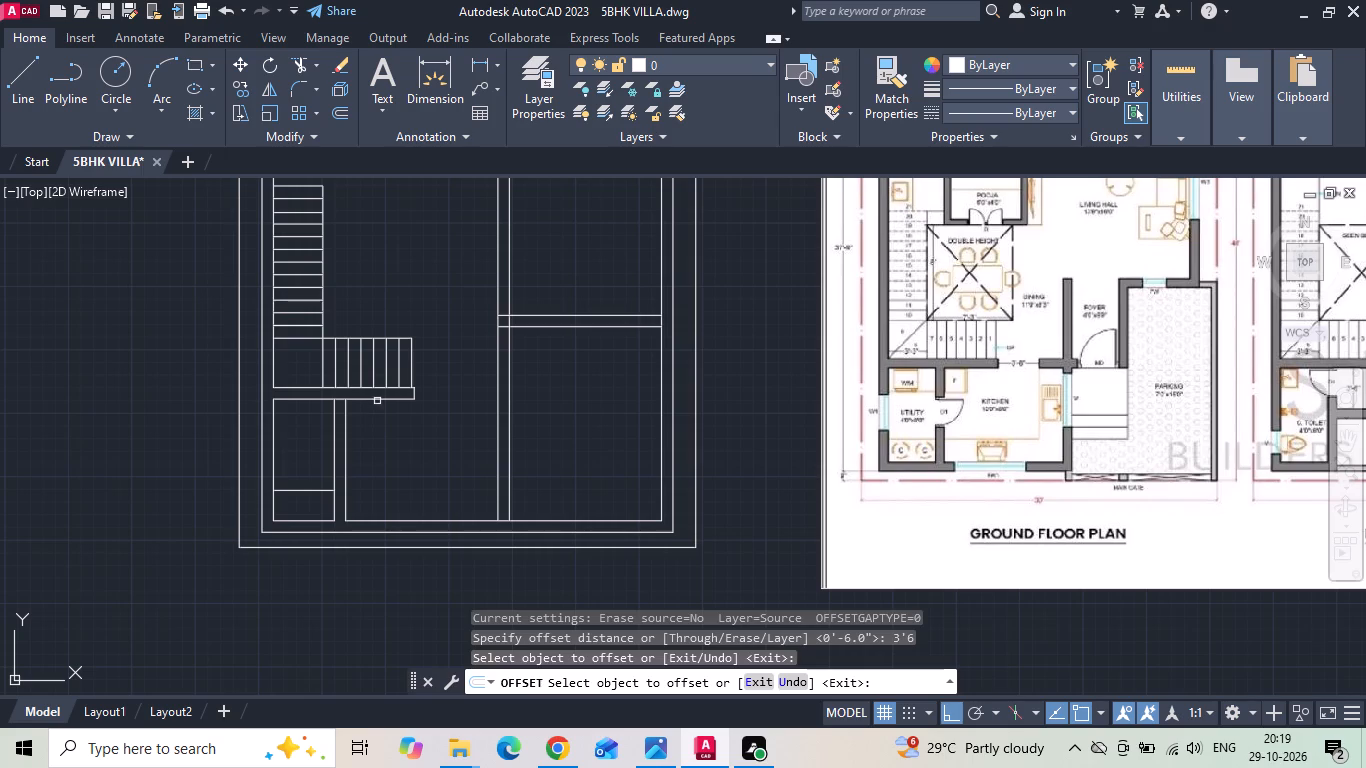
left_click_drag(378, 398, 378, 413)
left_click(369, 453)
key("Escape")
Offset the new passage line 9" south to give the balcony wall its thickness.
type("O 9")
key("space")
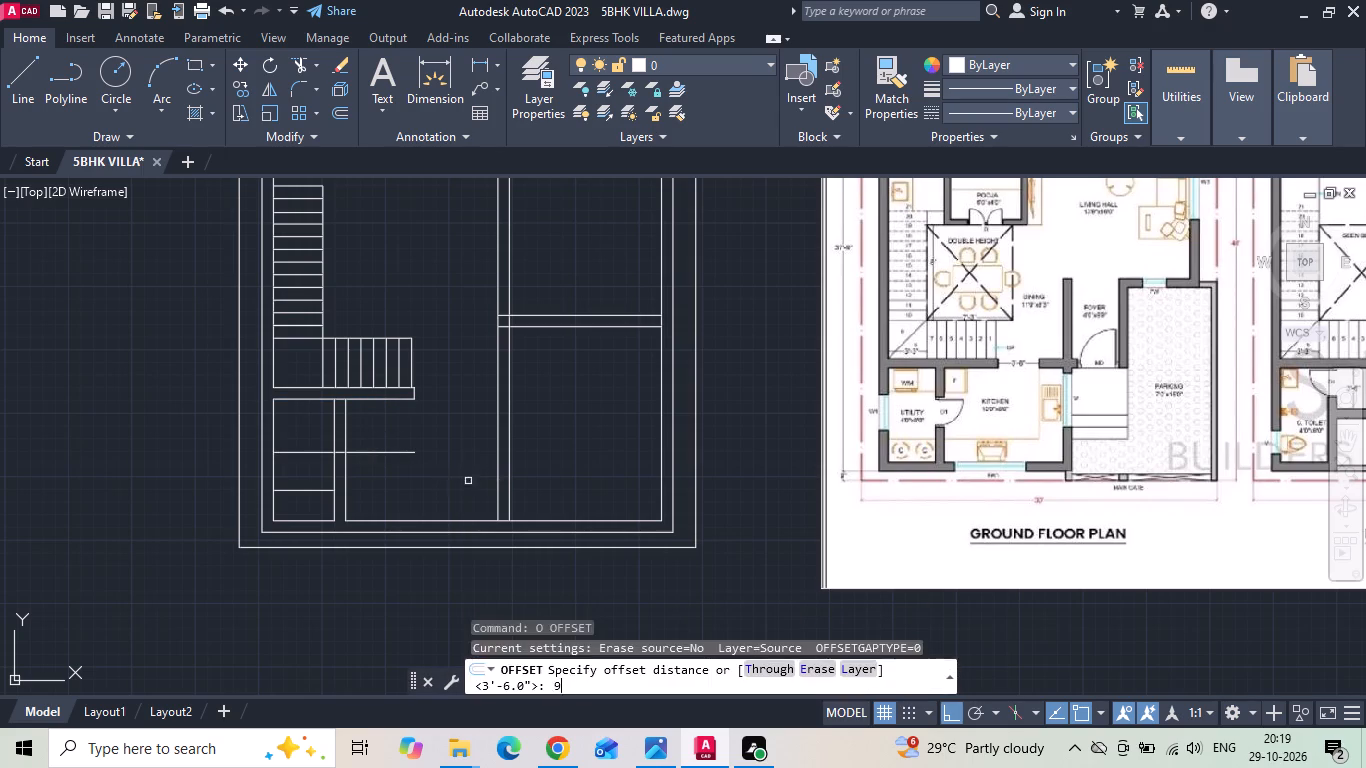
left_click_drag(404, 452, 398, 464)
left_click(396, 470)
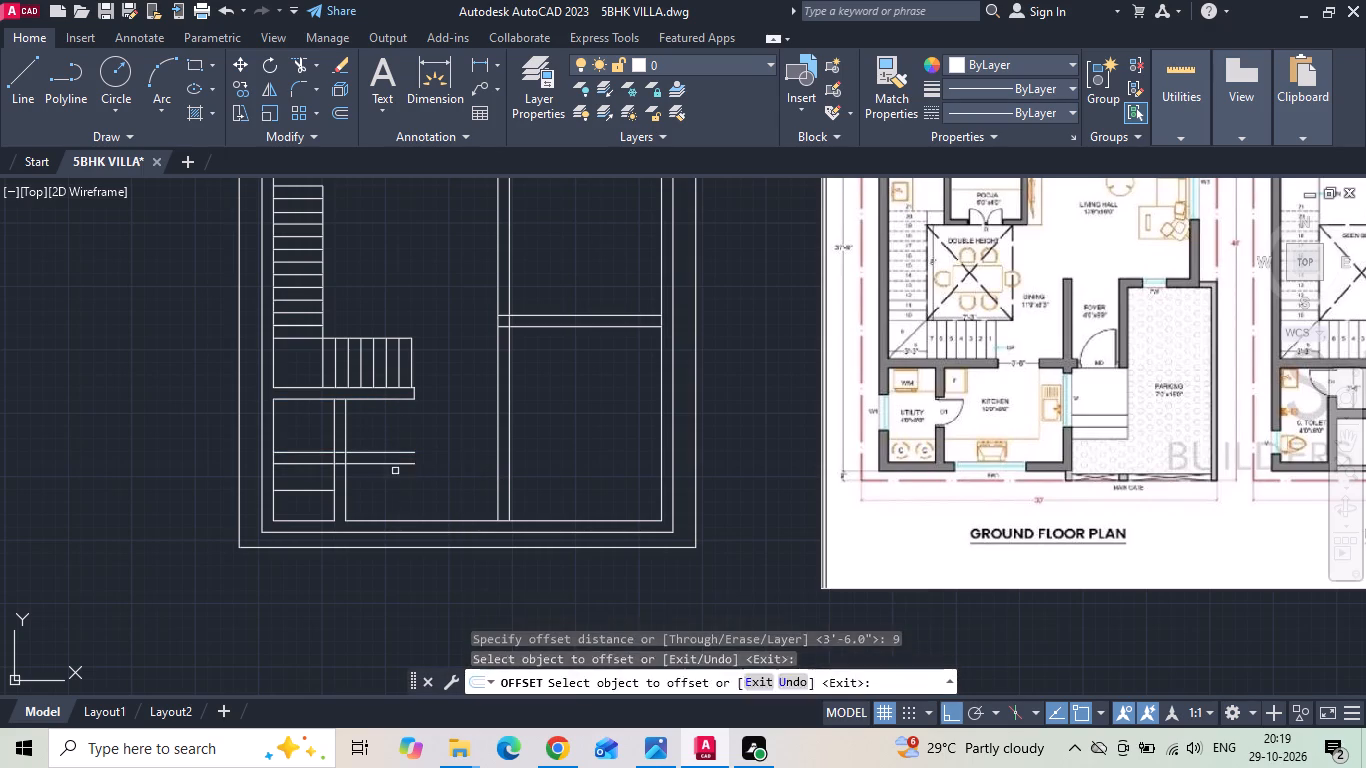
key("Escape")
Extend both balcony wall lines east to the central wall.
type("EX")
key("space")
left_click_drag(391, 479, 405, 449)
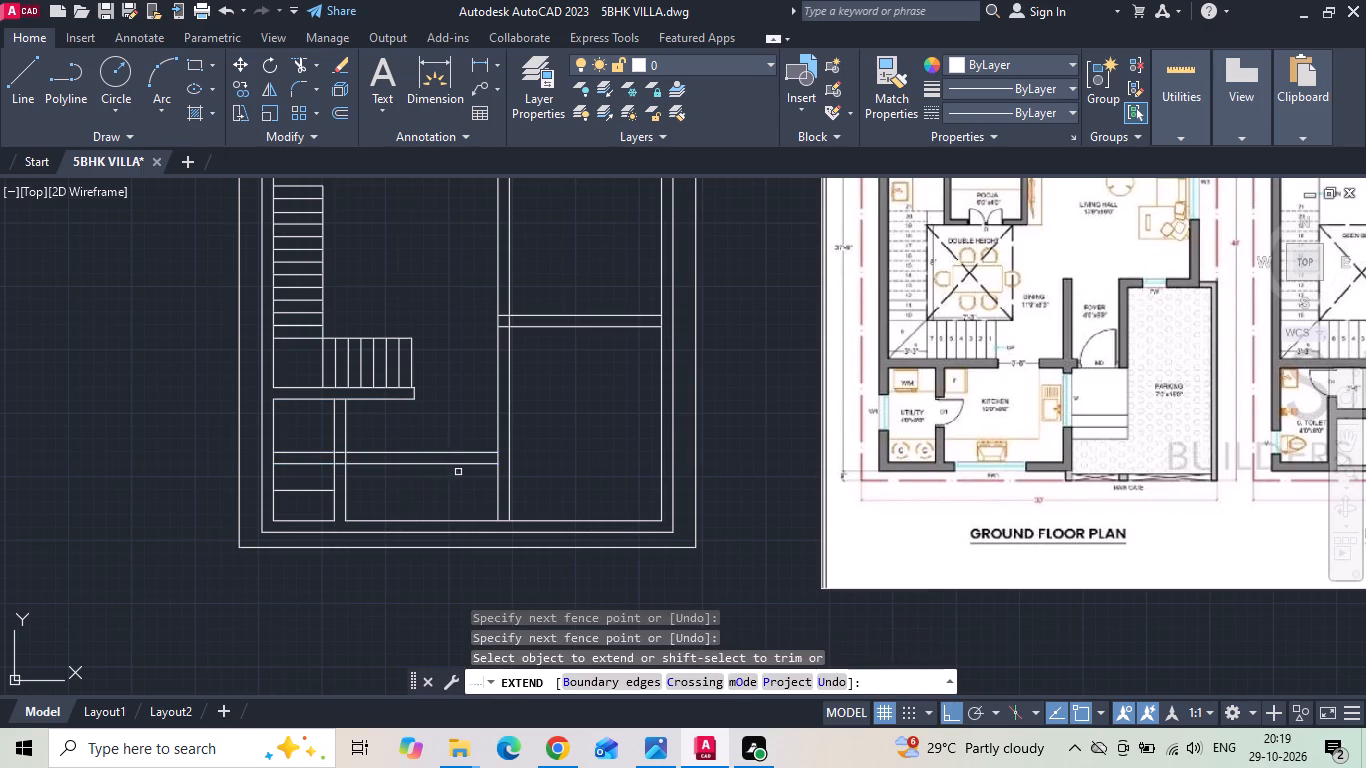
scroll(458, 472, "down", 1)
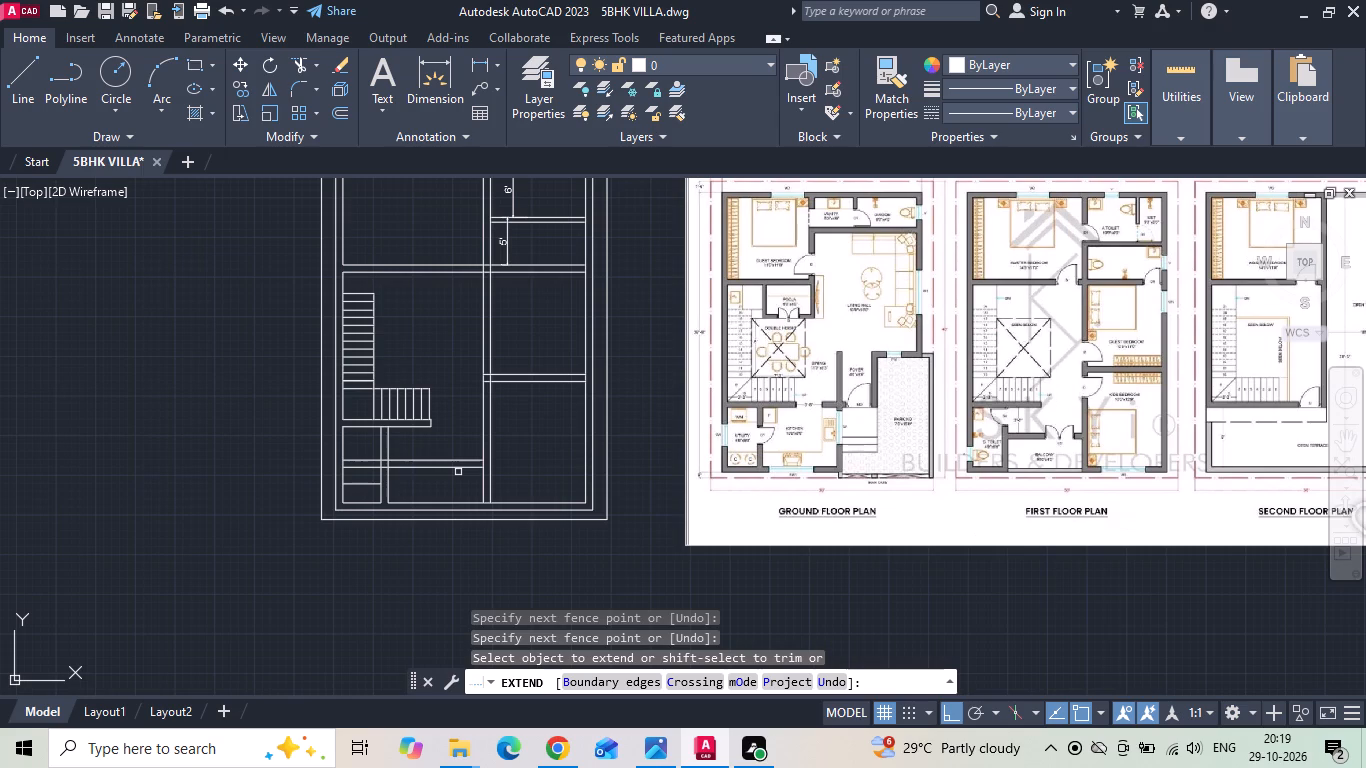
key("Escape")
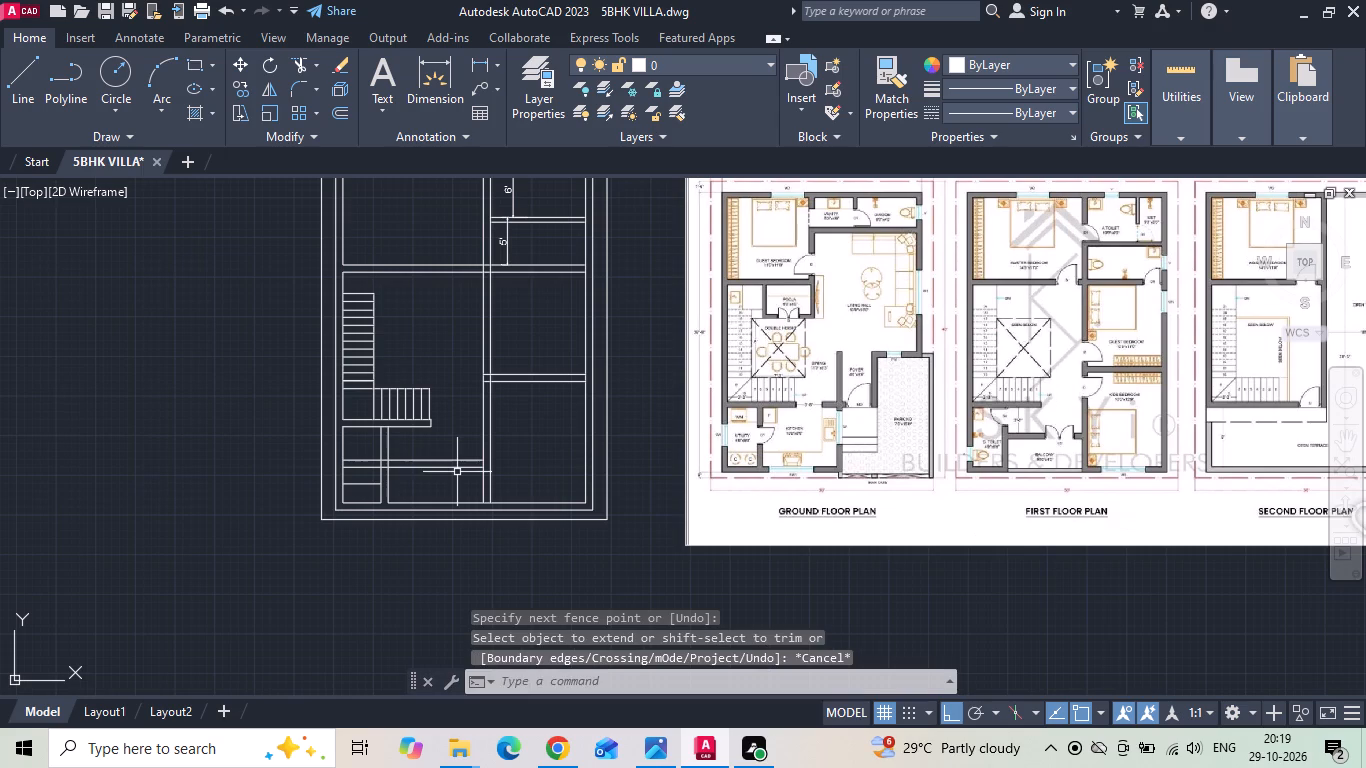
Trim away the balcony wall lines and the leftover horizontal line inside the common toilet.
key("t")
key("r")
key("space")
key("space")
left_click(362, 472)
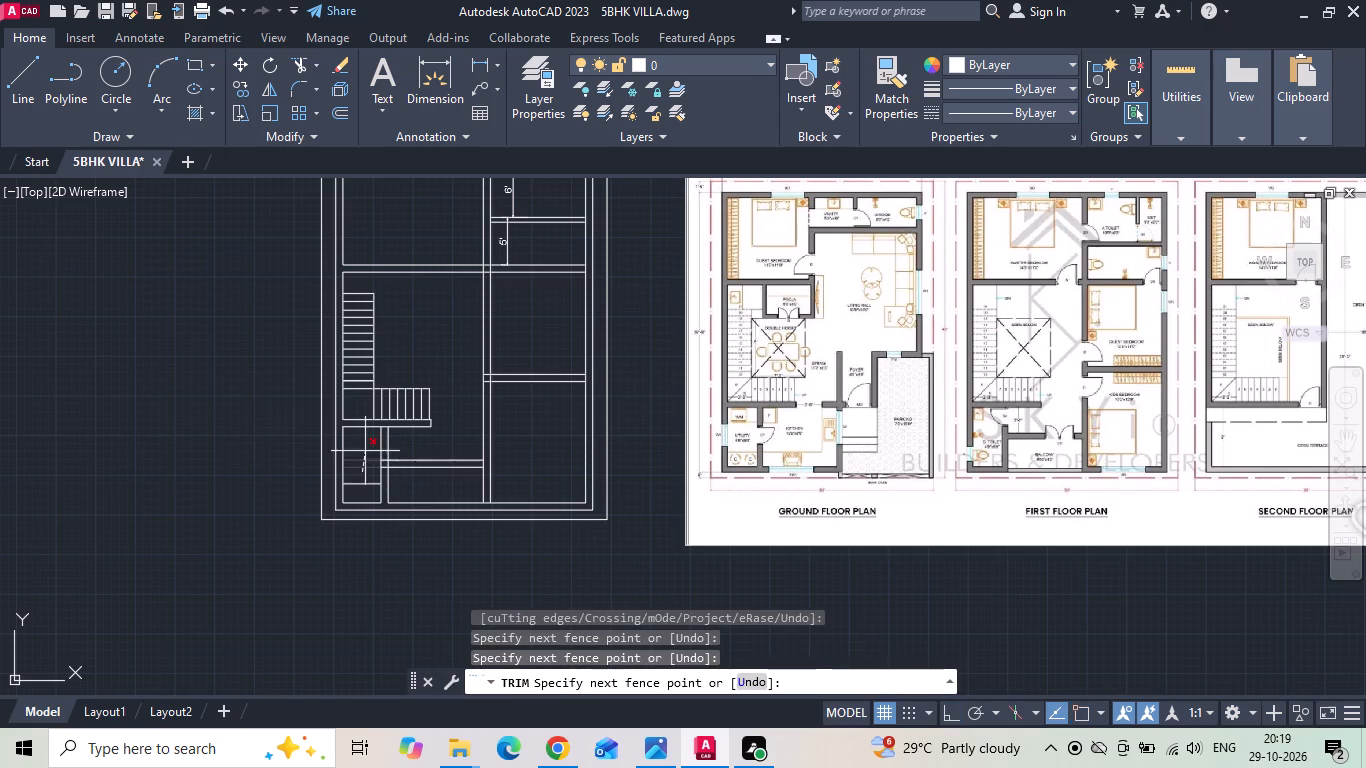
left_click(365, 451)
left_click(356, 486)
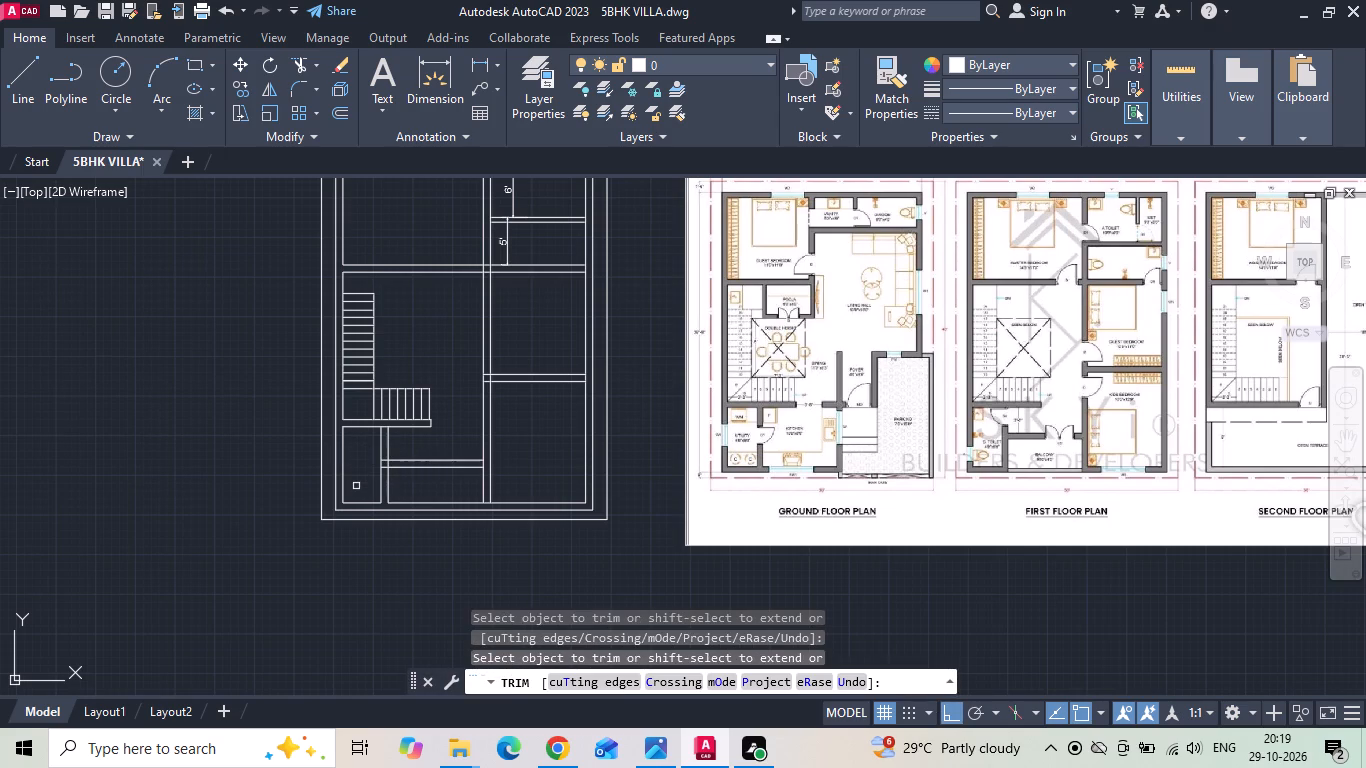
Trim the balcony wall's overlapping lines where it joins the toilet wall and the central wall.
scroll(375, 471, "up", 1)
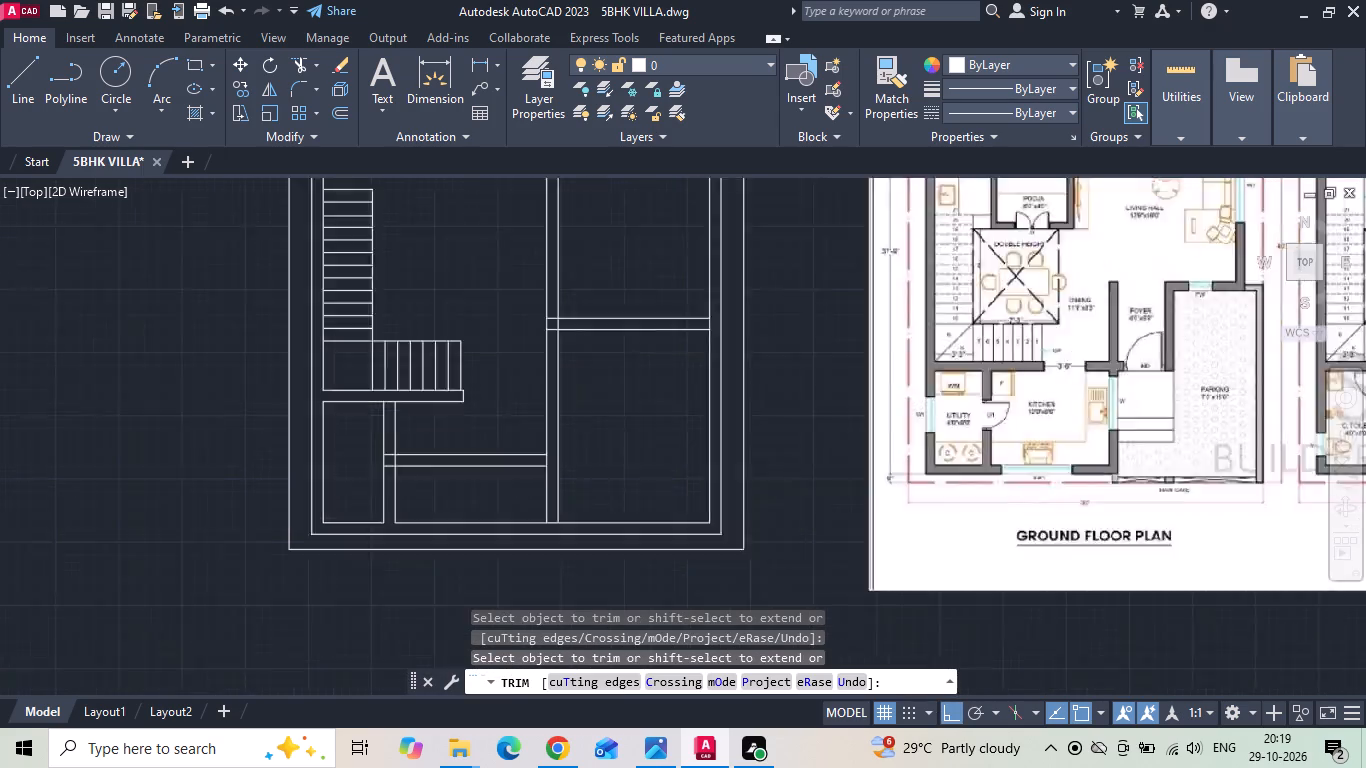
scroll(375, 471, "up", 1)
left_click_drag(399, 429, 400, 445)
left_click(399, 476)
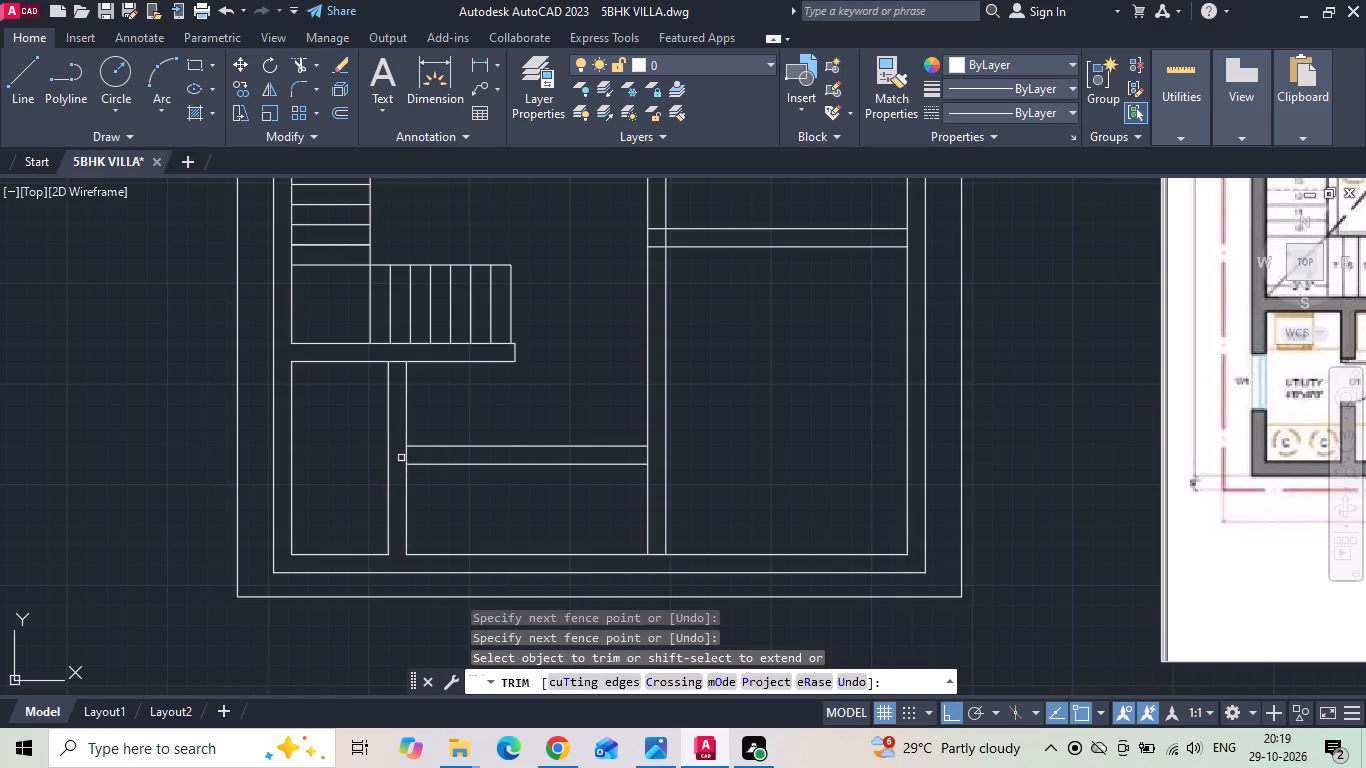
left_click(404, 456)
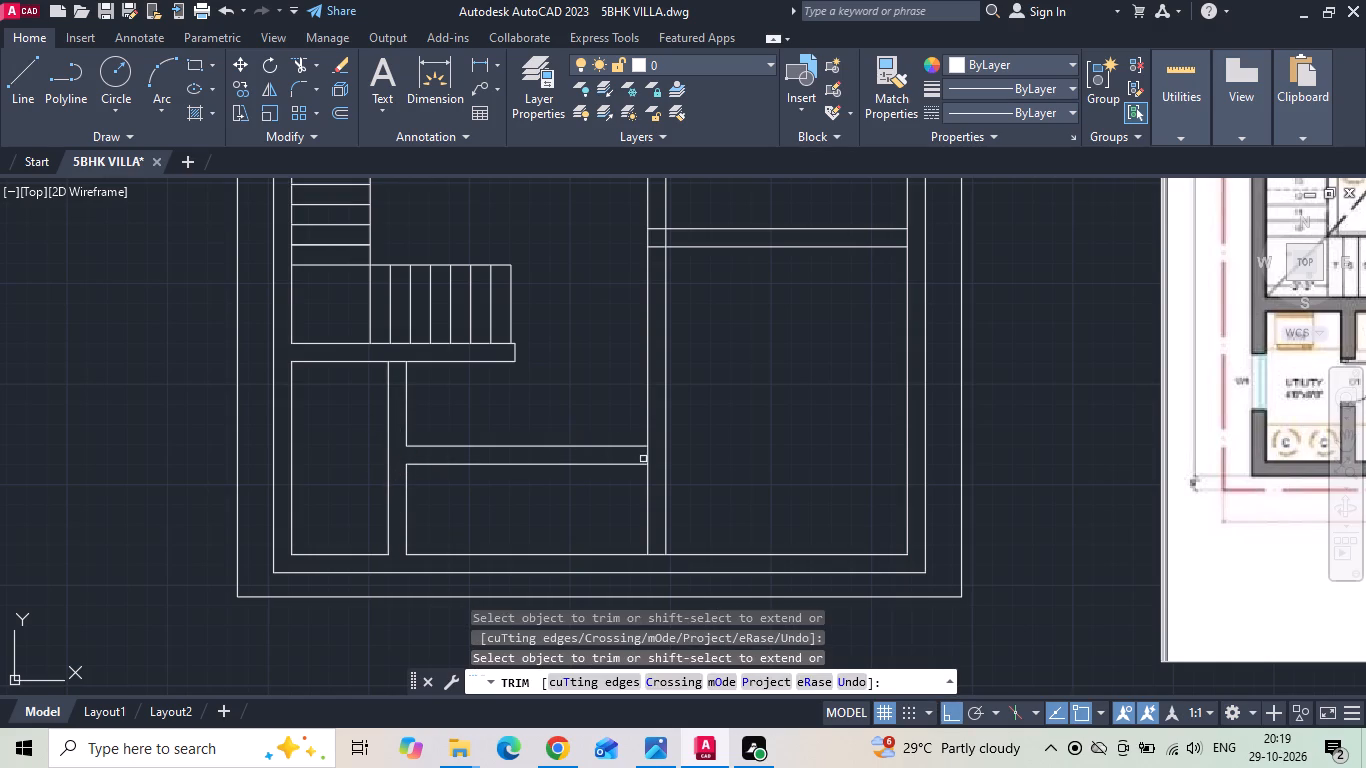
left_click(645, 458)
scroll(612, 504, "down", 1)
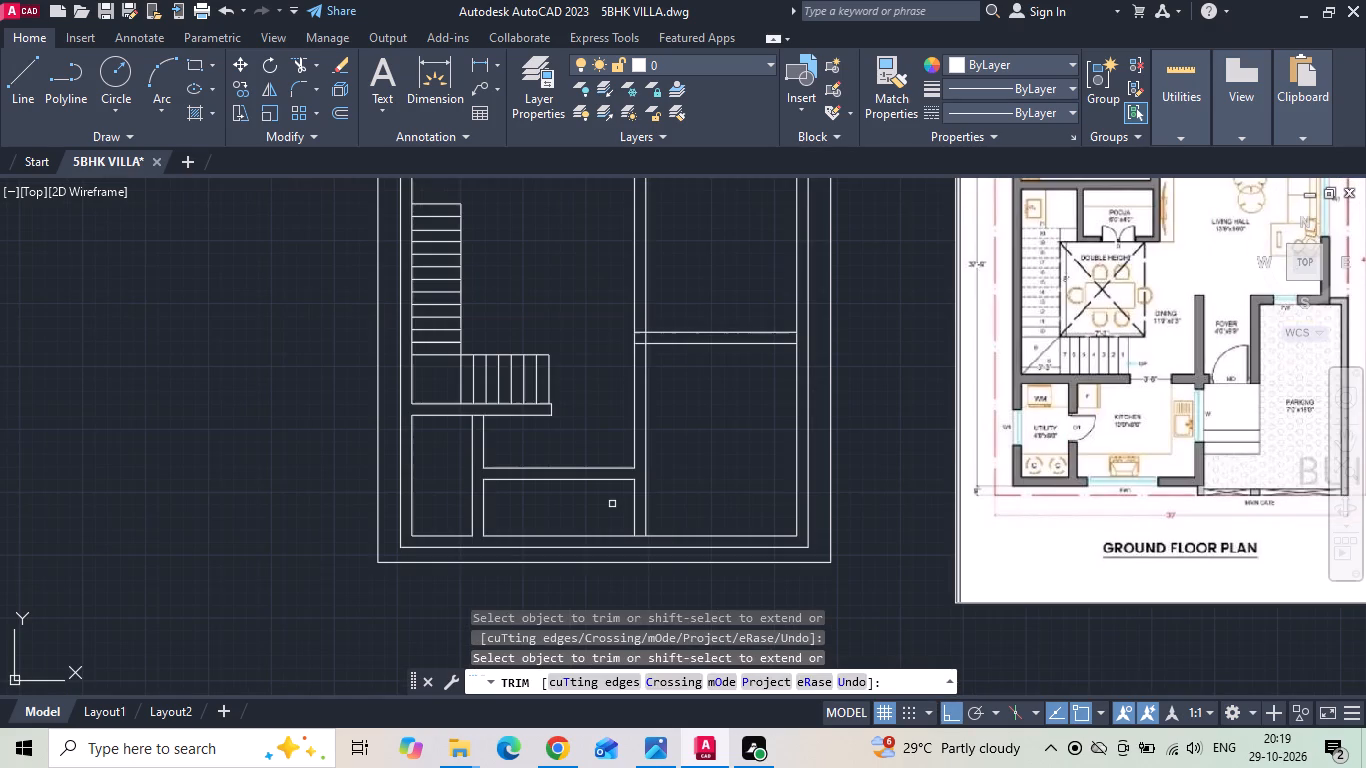
scroll(612, 504, "down", 1)
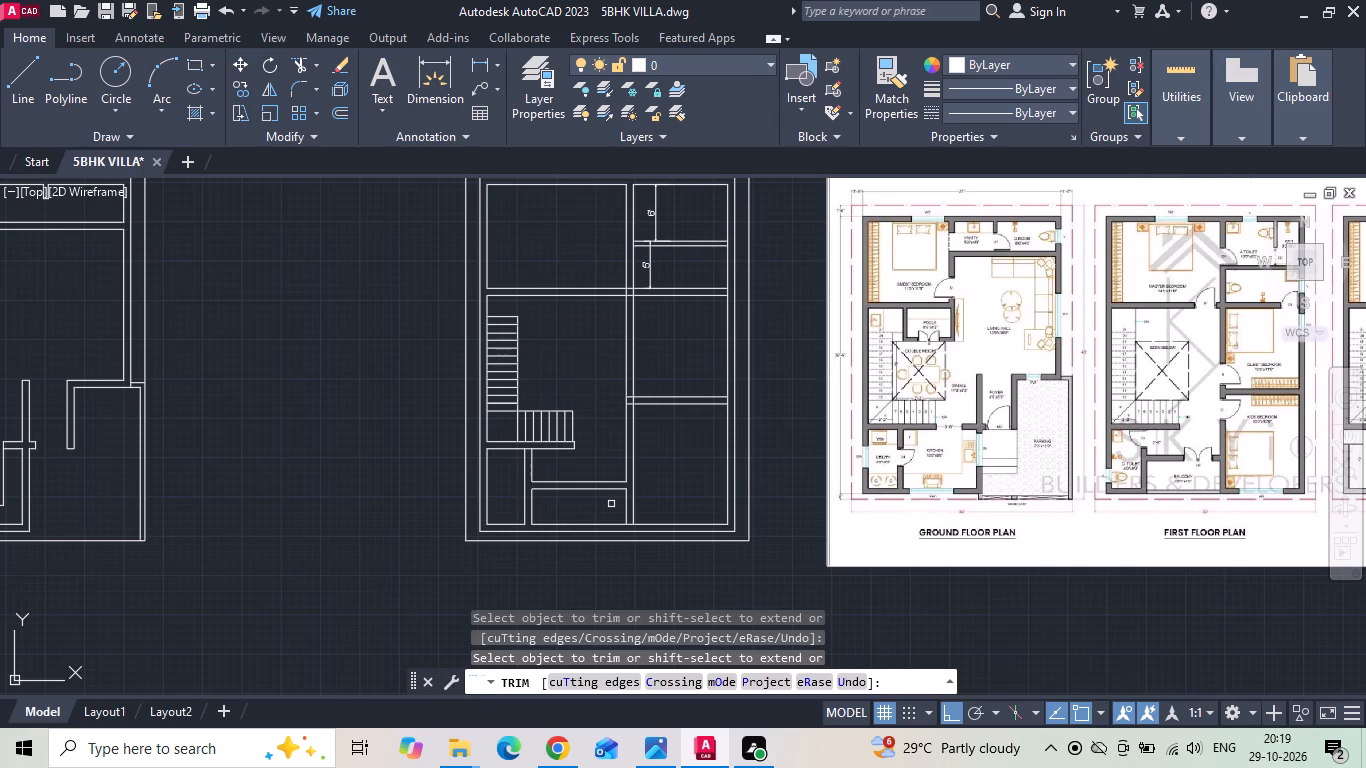
Extend the balcony's west and east side lines south to the outer face of the south wall.
key("Escape")
type("EX")
key("space")
key("space")
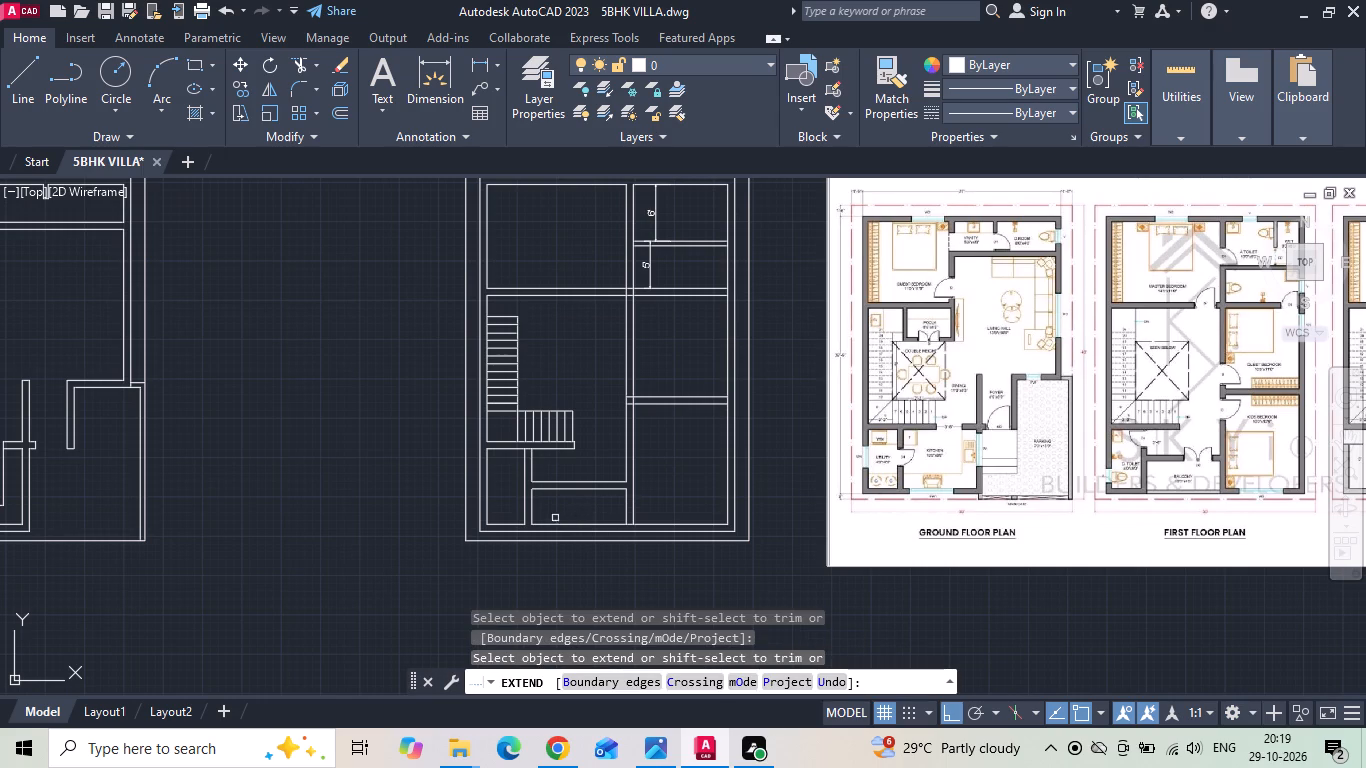
left_click(532, 508)
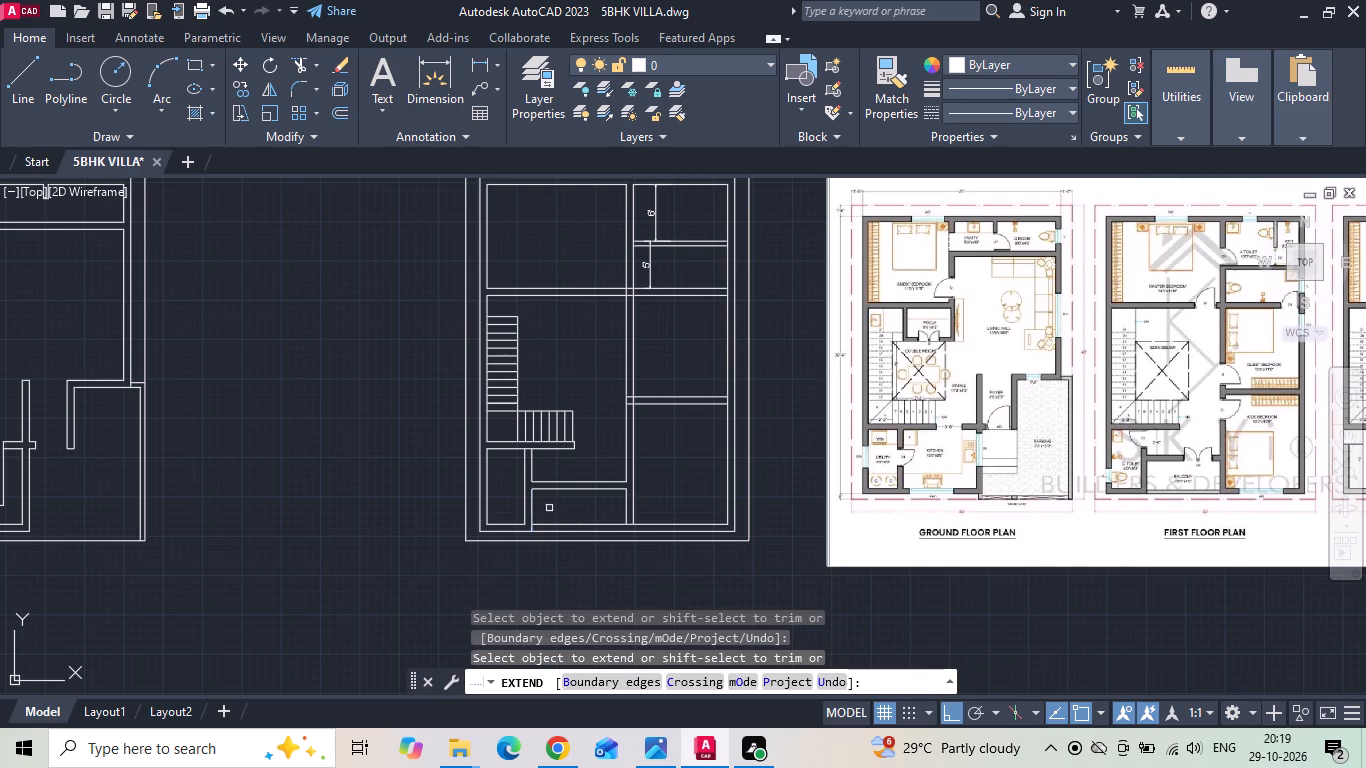
left_click(627, 511)
key("Escape")
Trim the inner south wall line across the central wall's thickness, between the balcony and the southeast bedroom.
scroll(1051, 489, "up", 1)
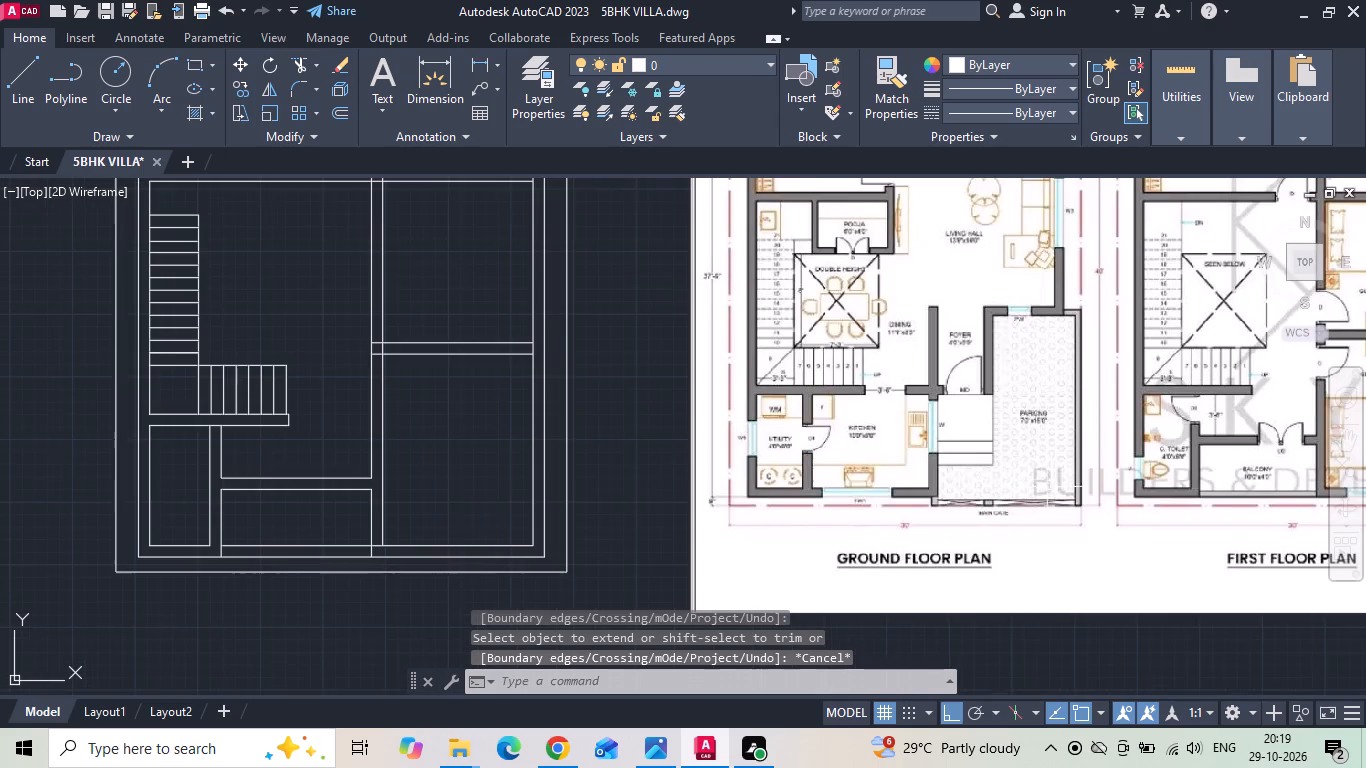
scroll(377, 568, "up", 1)
middle_click_drag(387, 568, 605, 546)
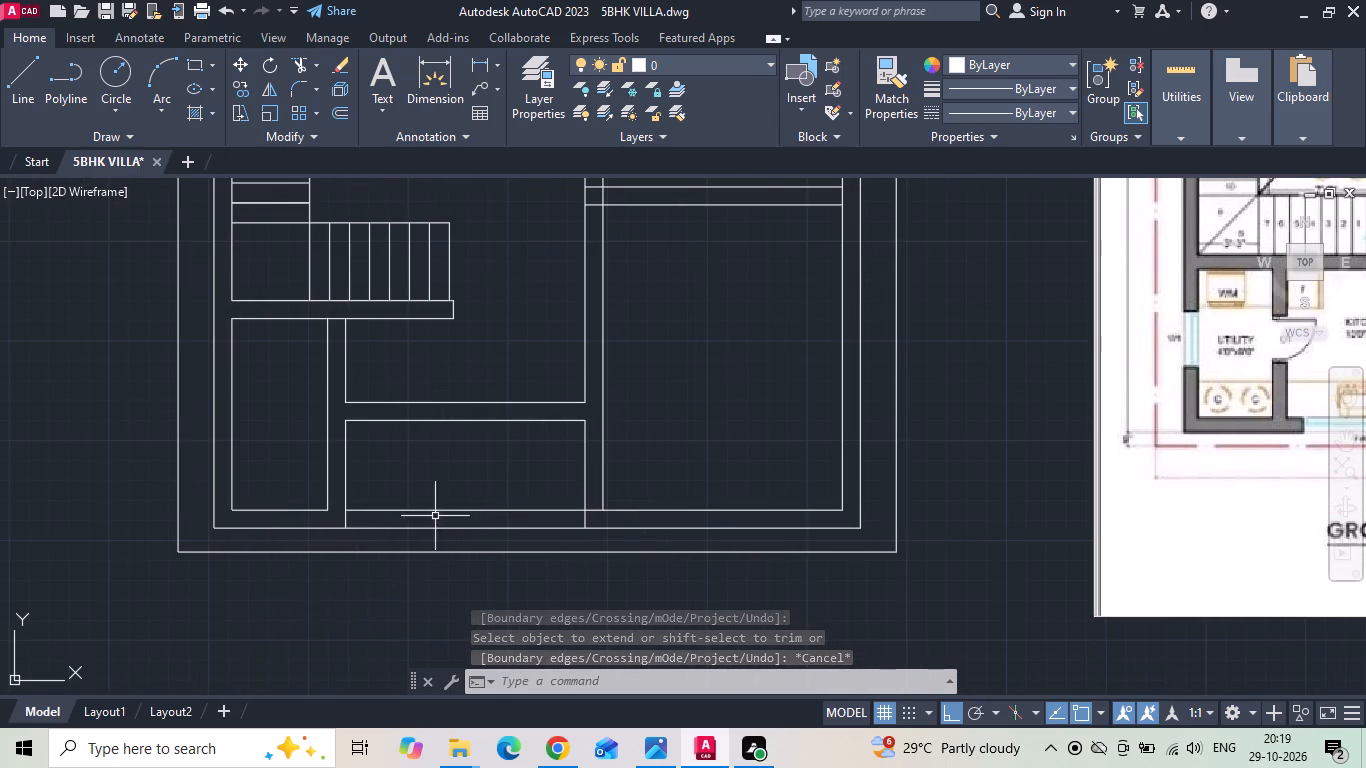
key("t")
key("r")
key("space")
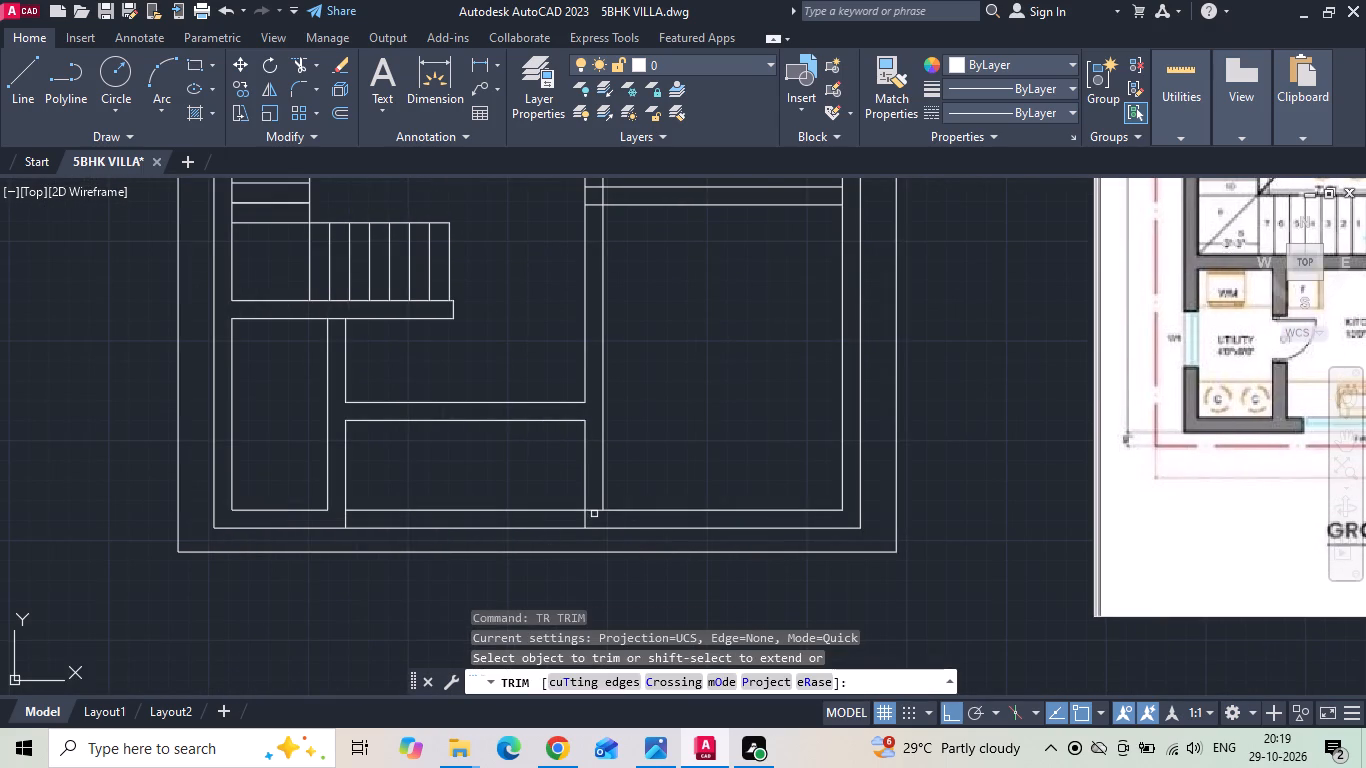
left_click(597, 512)
key("Escape")
Move the balcony's inner south line 3" south.
double_click(501, 515)
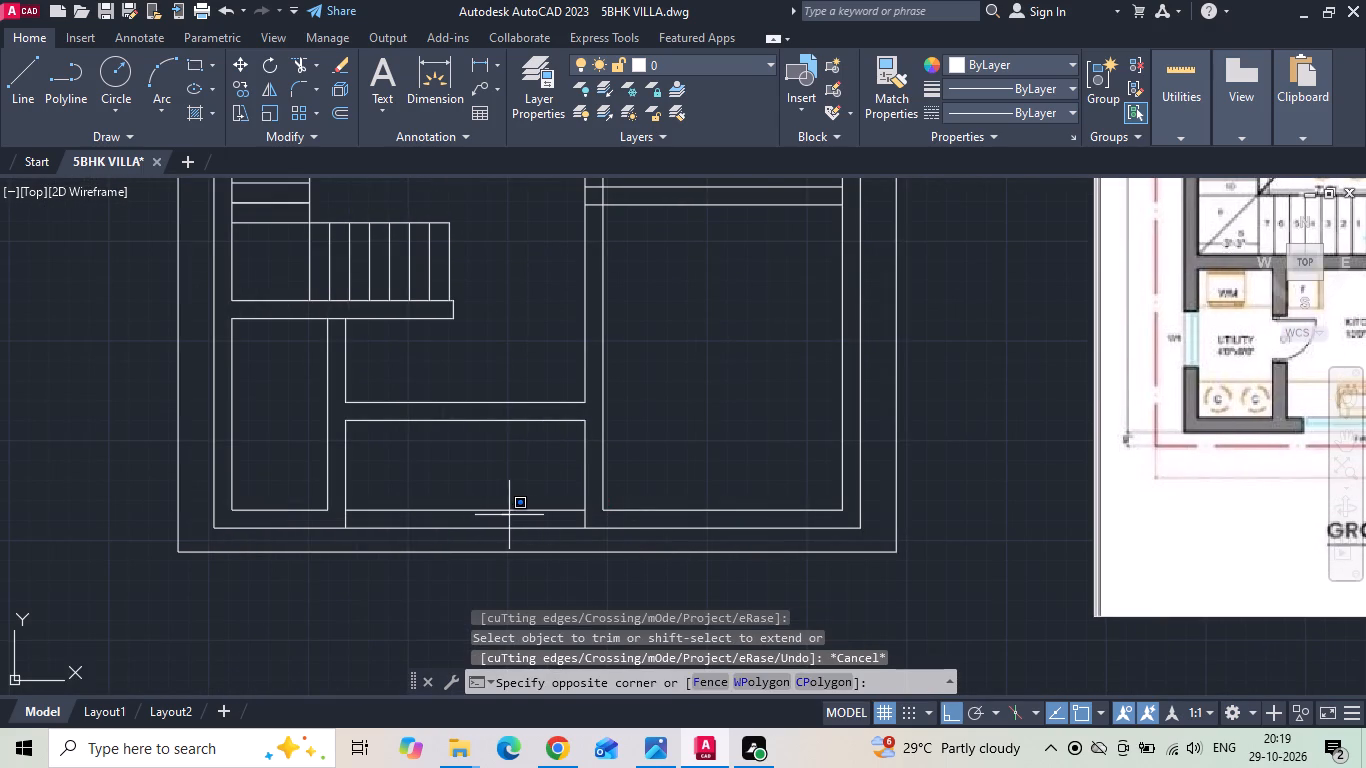
left_click(512, 496)
left_click(512, 496)
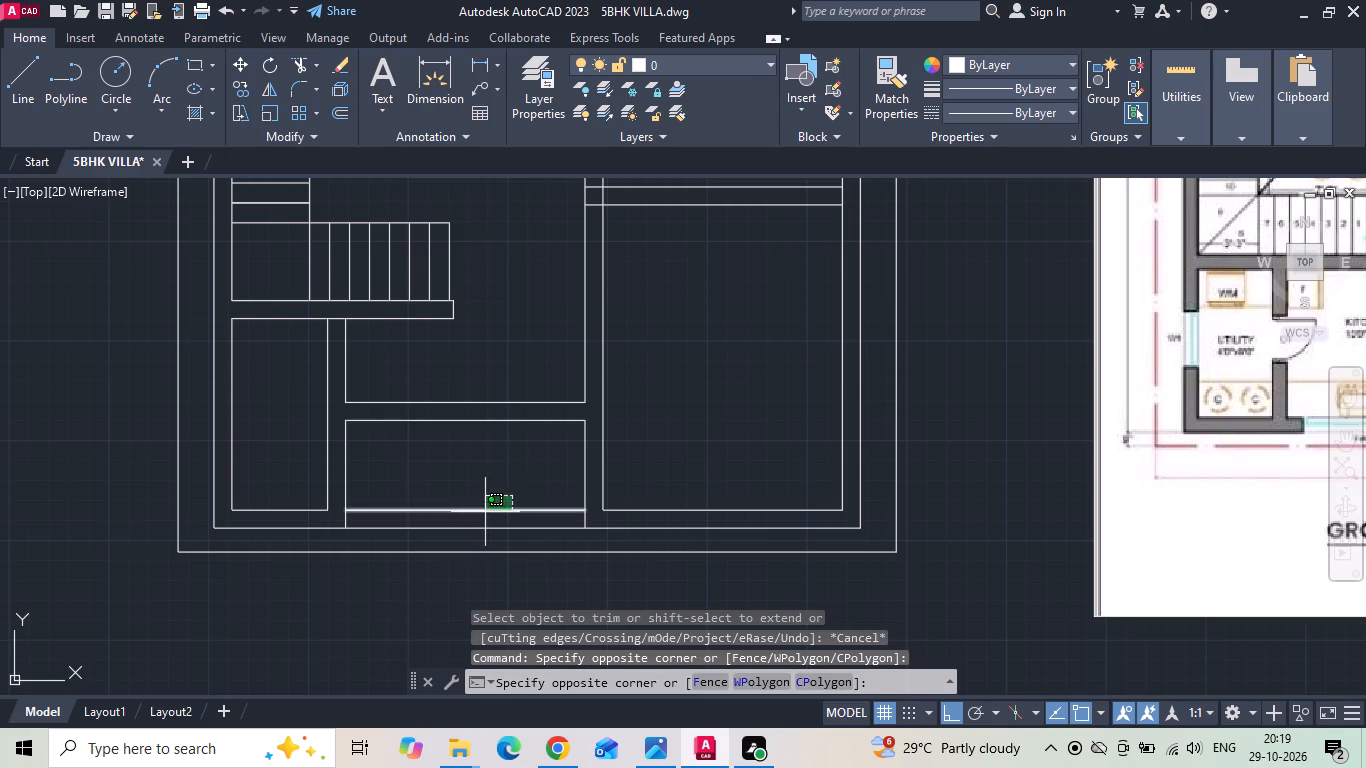
left_click(485, 512)
right_click(482, 480)
left_click(526, 358)
left_click(466, 485)
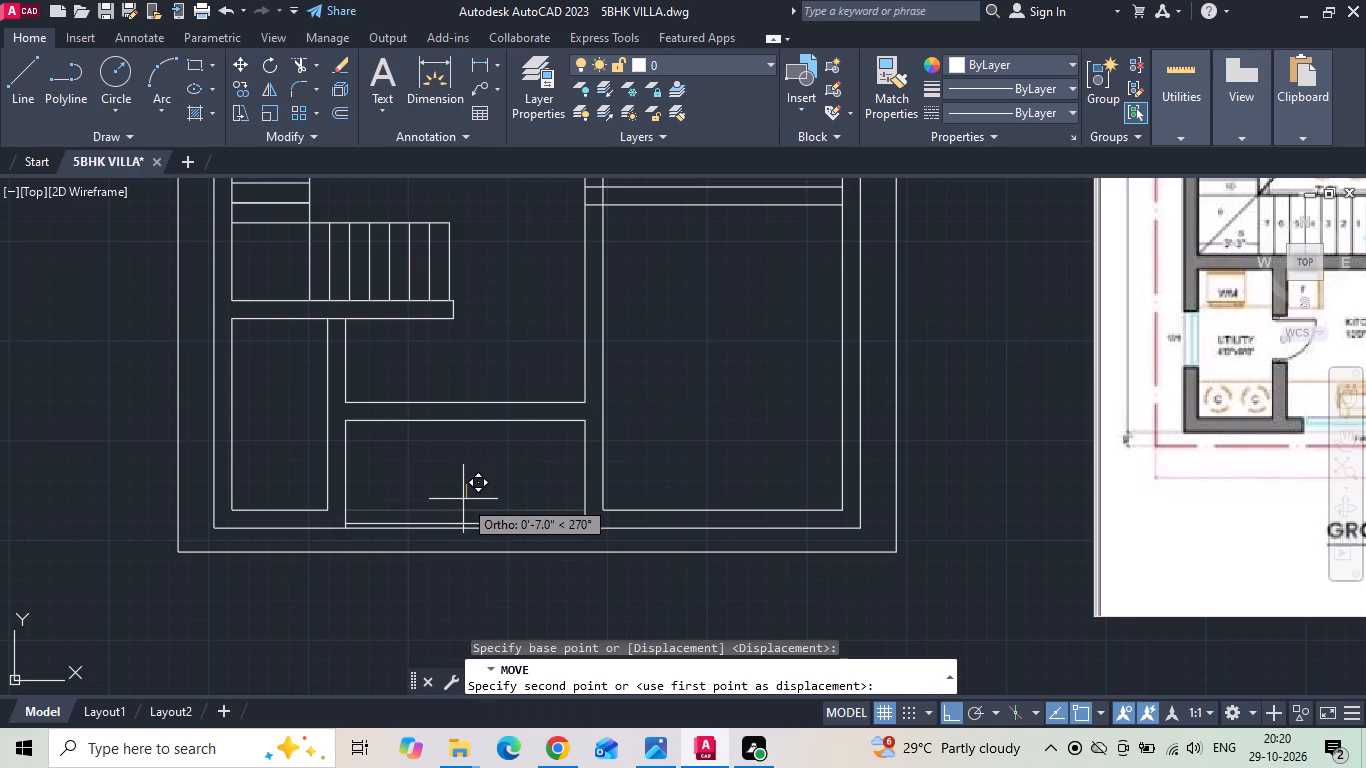
type("3")
key("space")
scroll(463, 494, "down", 2)
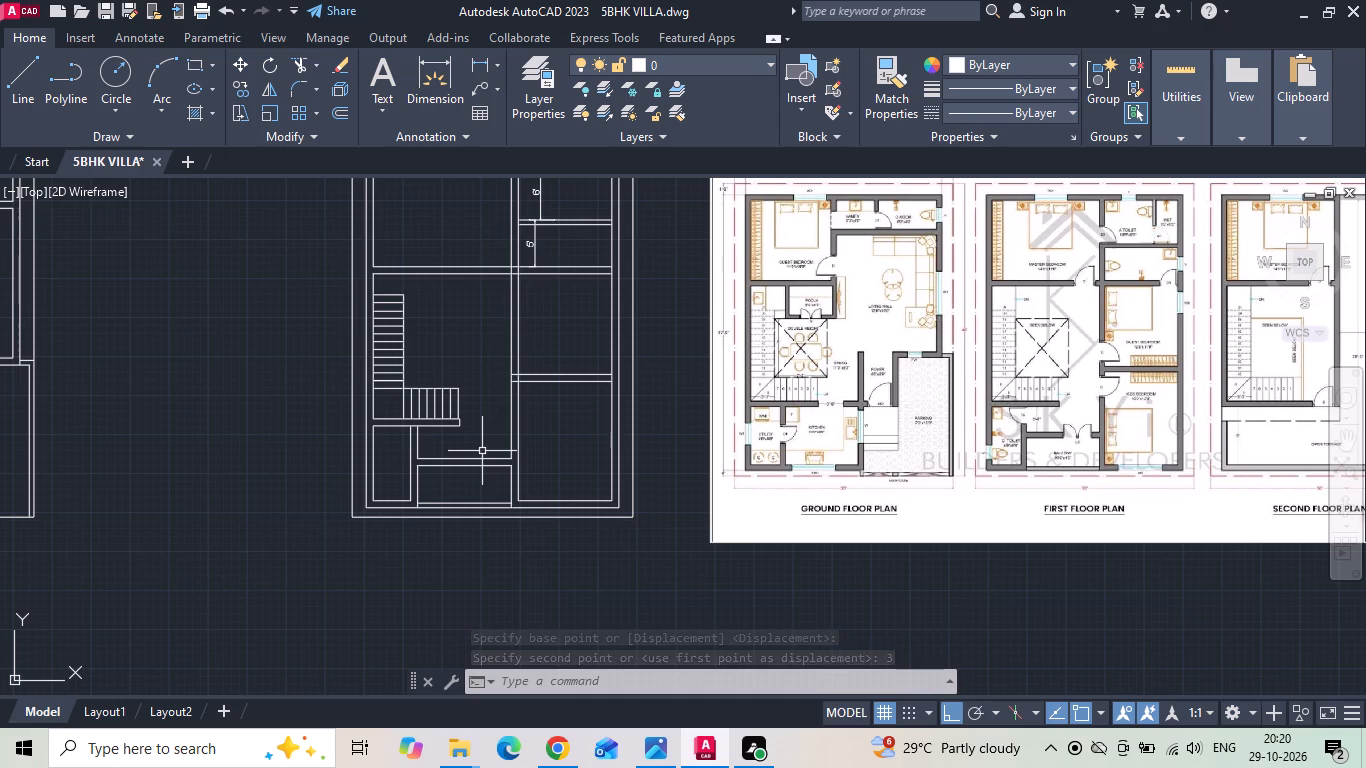
Offset the two lines of the wall between the guest and kids bedrooms 6" outward, one north and one south, for the door jambs.
scroll(1183, 370, "up", 2)
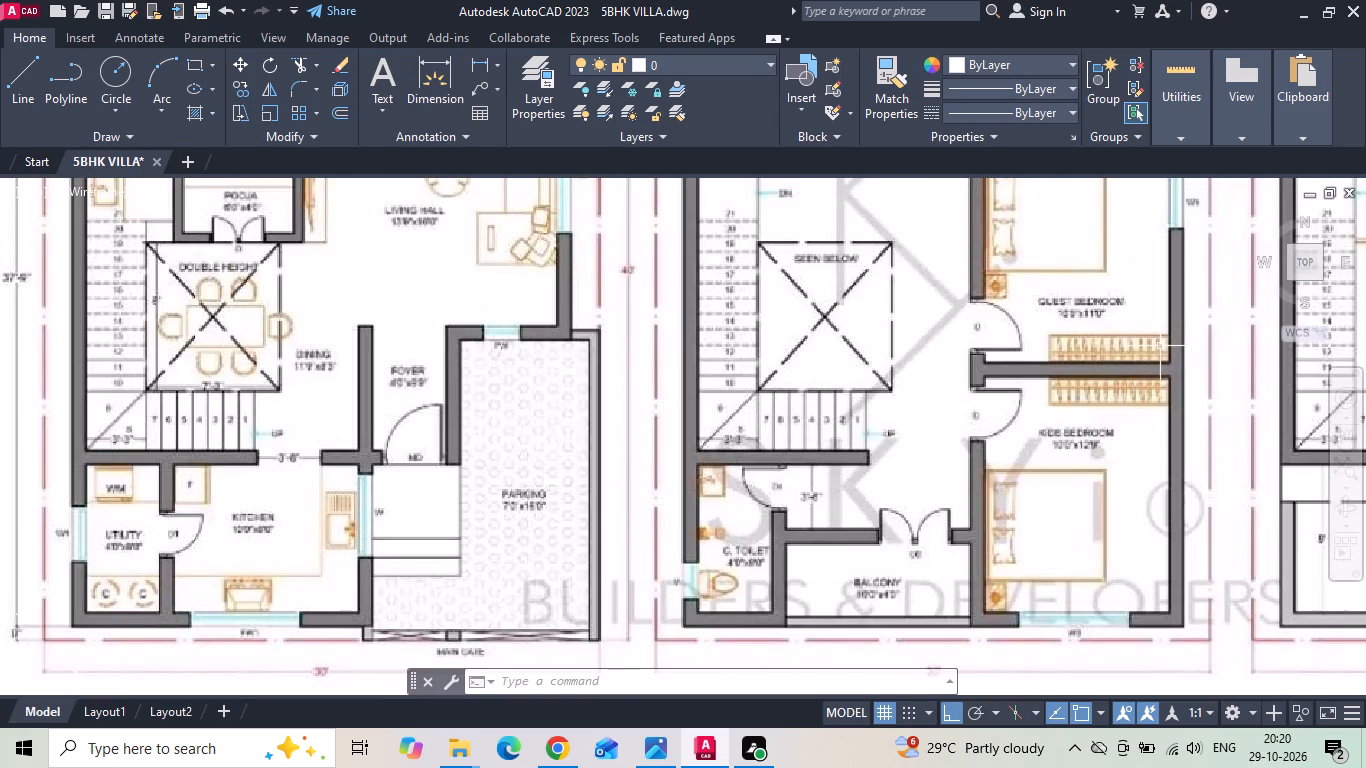
scroll(1002, 362, "up", 2)
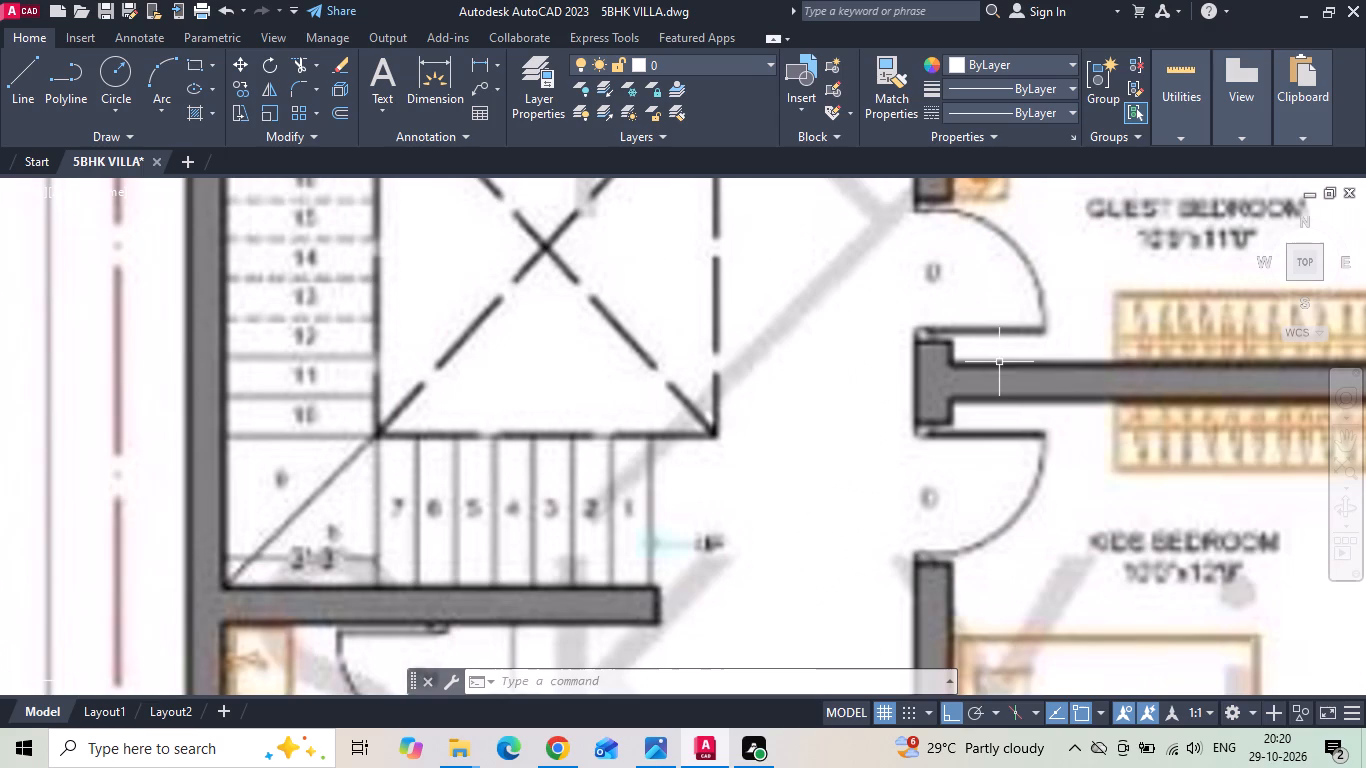
scroll(999, 362, "down", 3)
type("O 6")
key("space")
scroll(994, 372, "down", 2)
scroll(352, 390, "up", 1)
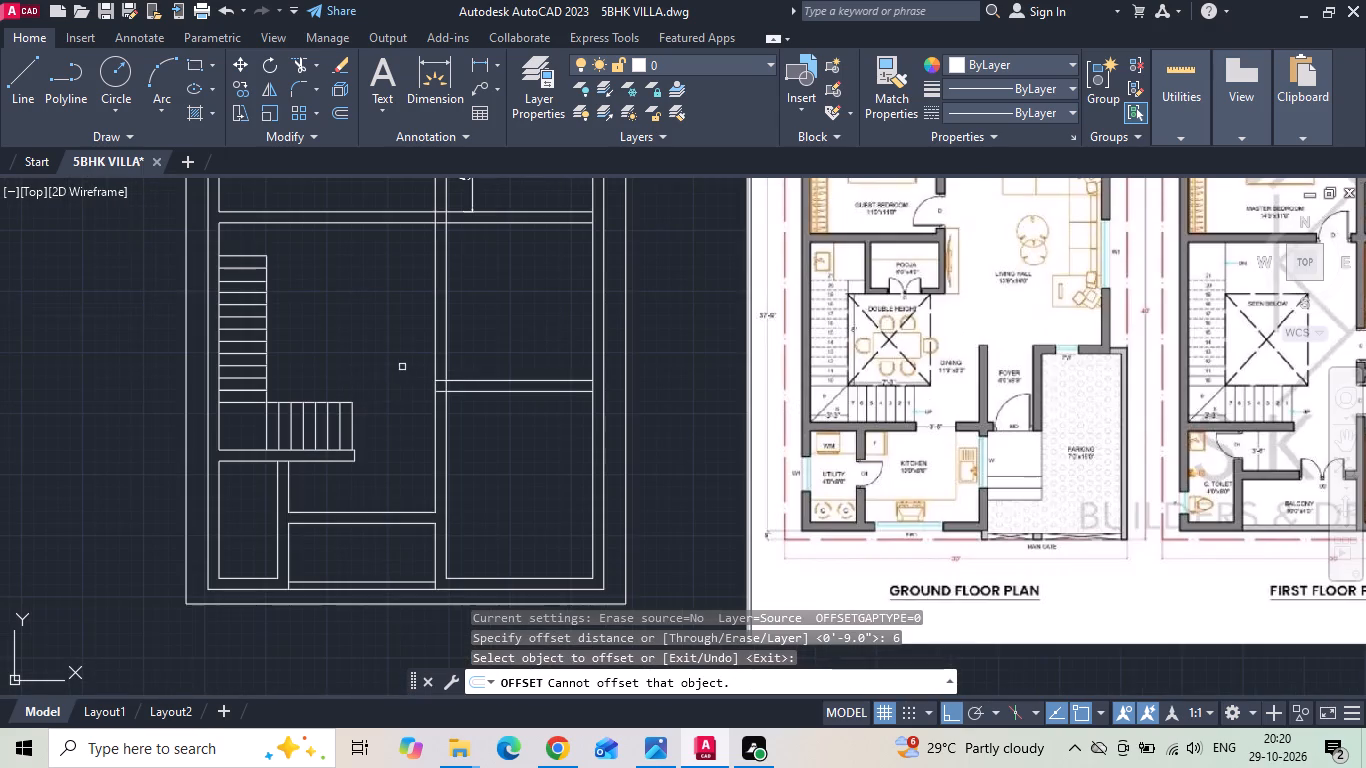
left_click(471, 379)
left_click(484, 329)
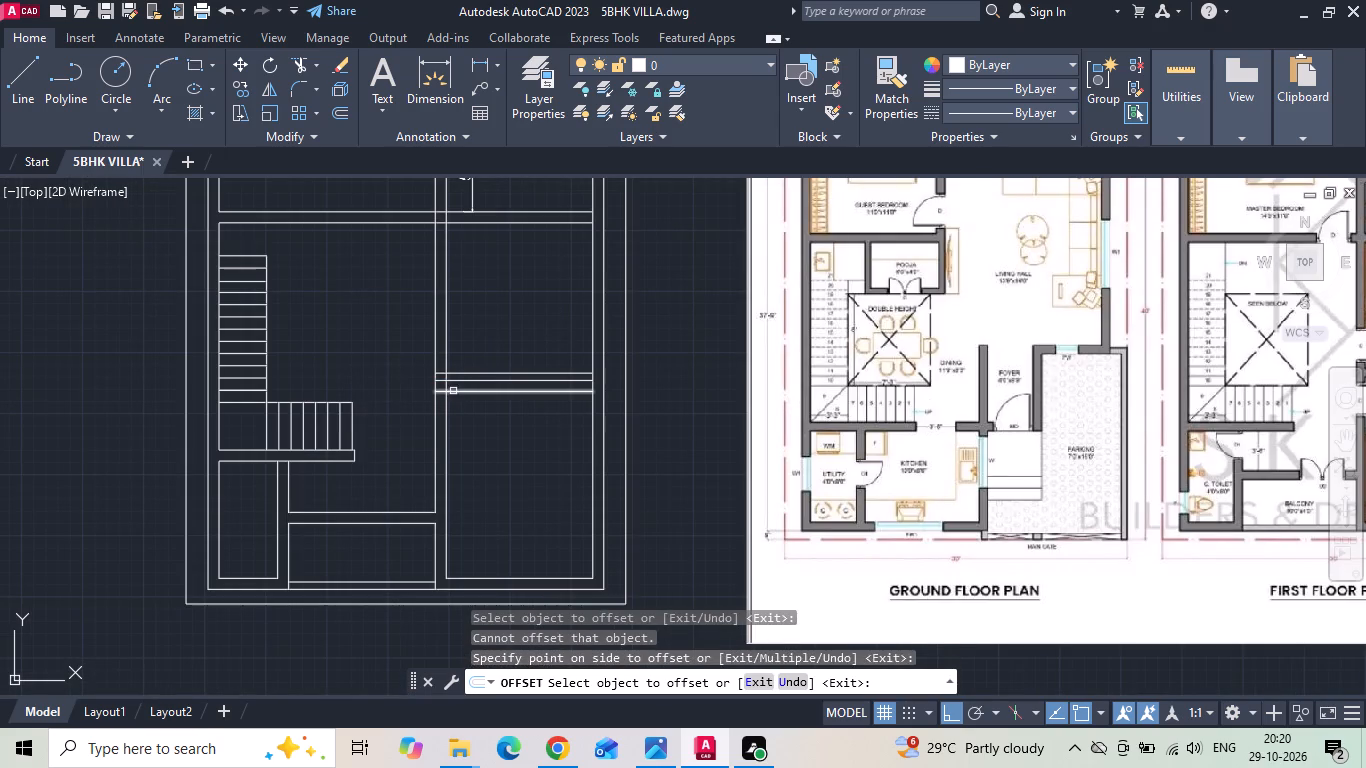
left_click(455, 391)
left_click(471, 452)
Offset the central wall's west line 6" west, beside the master bedroom.
scroll(477, 451, "down", 1)
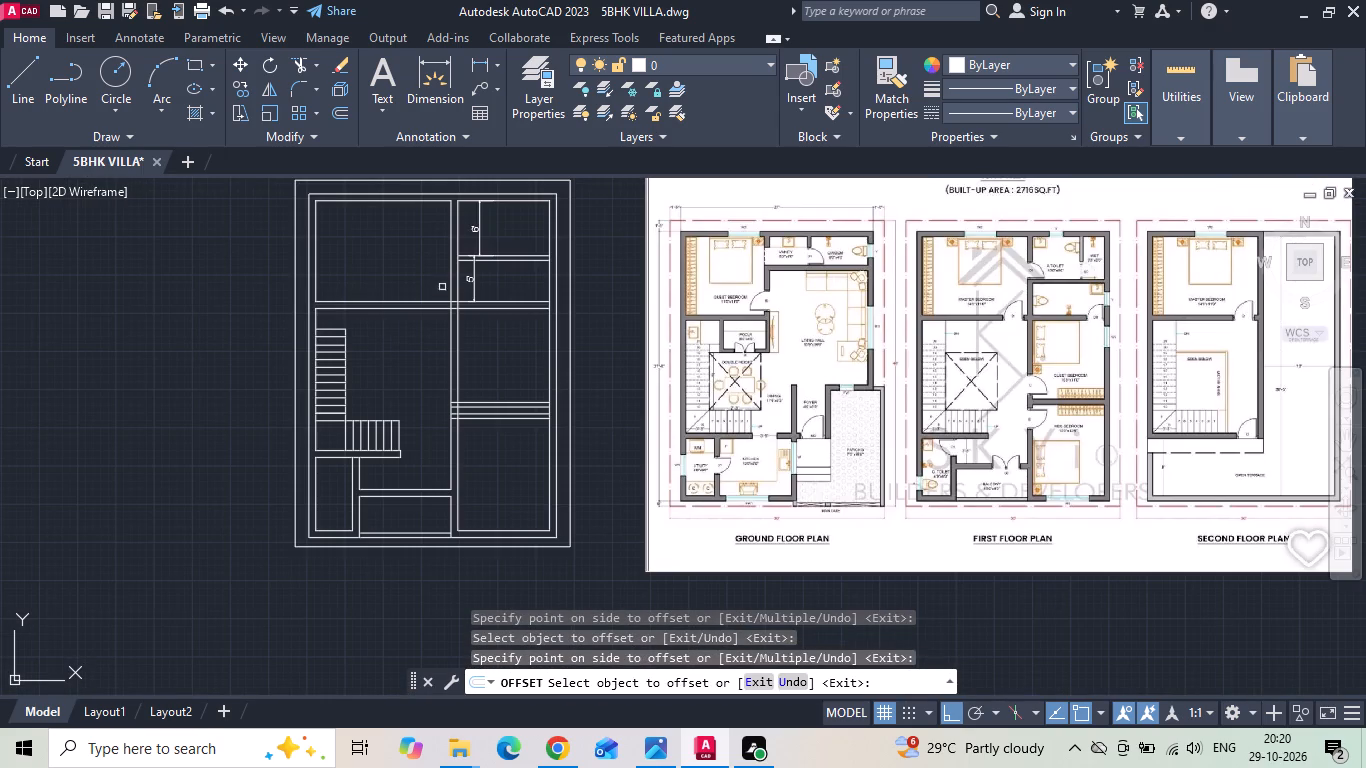
left_click(450, 270)
left_click(438, 270)
key("Escape")
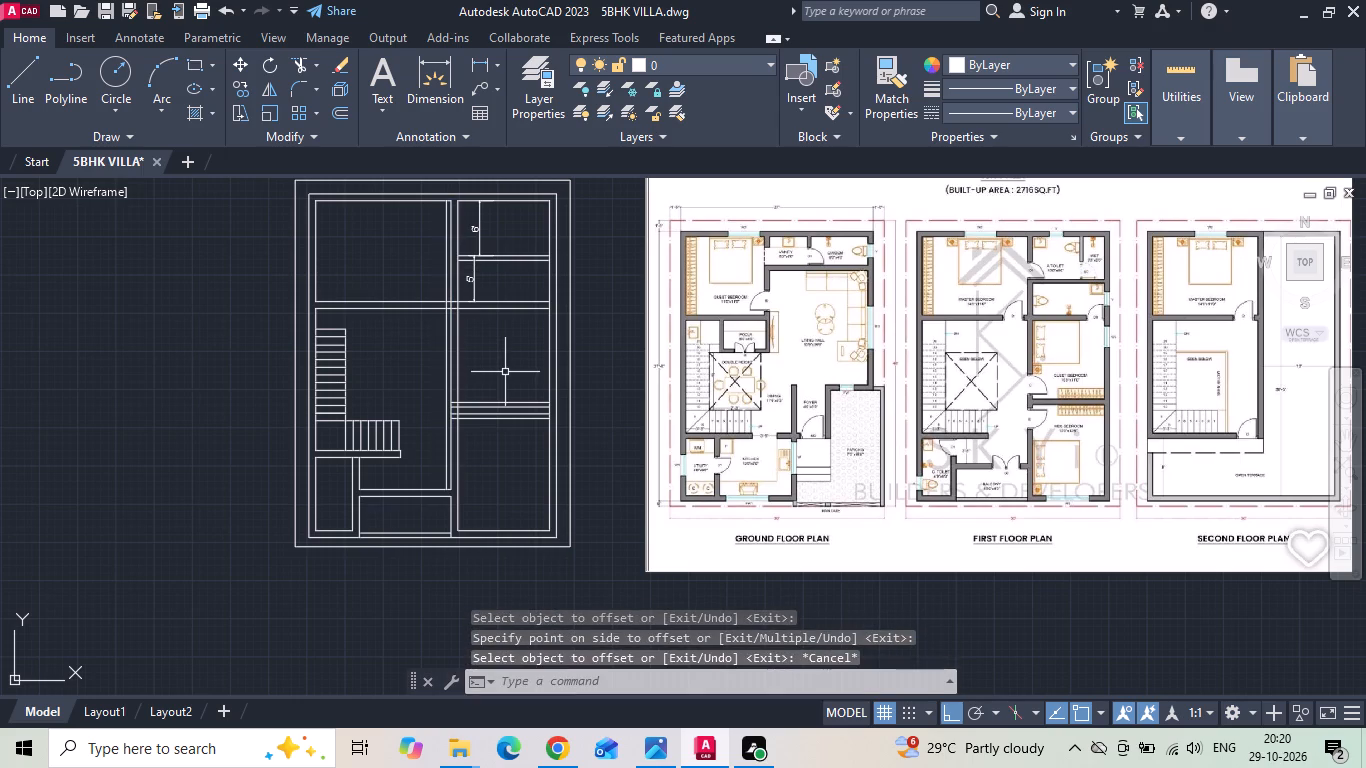
Offset the door-jamb lines 3': the guest bedroom's northward, the kids bedroom's southward, and the master bedroom's westward.
type("O")
key("space")
type("3'")
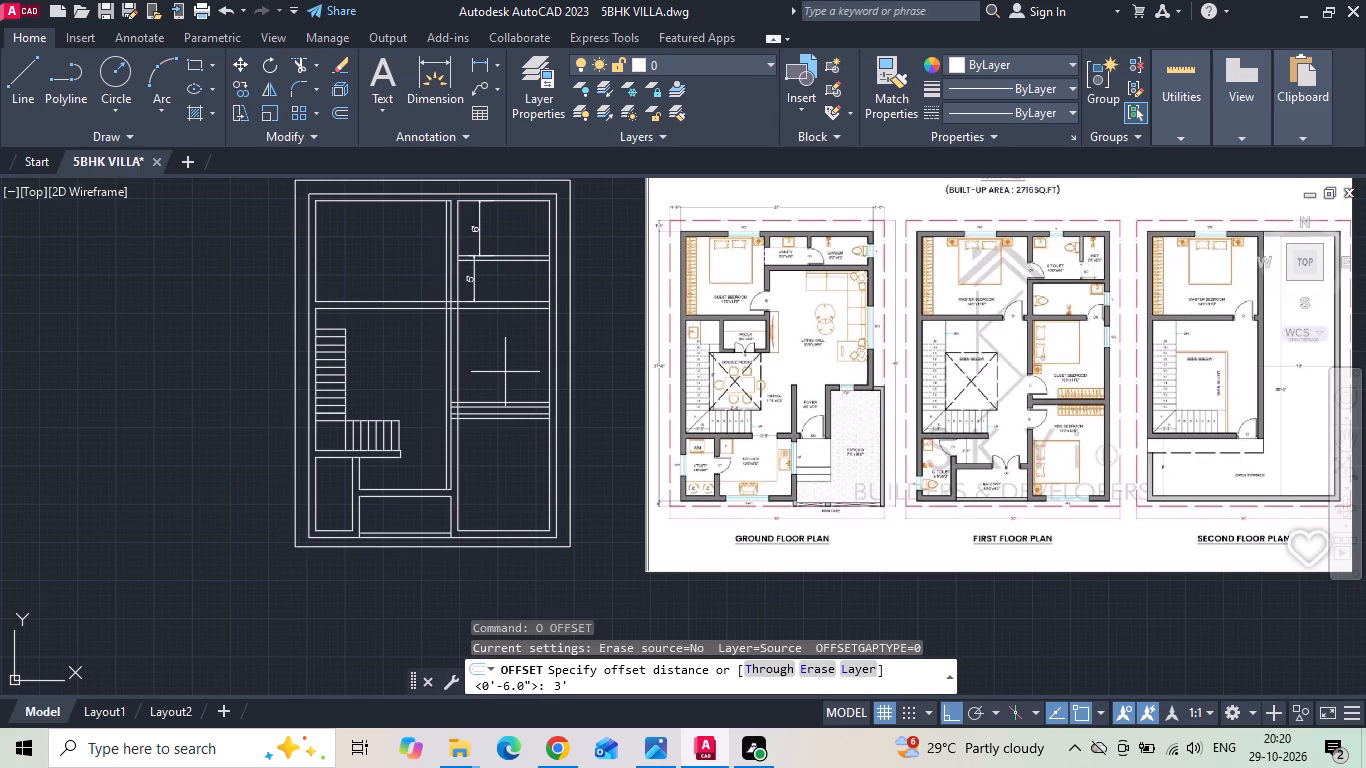
key("Return")
scroll(484, 410, "up", 1)
left_click_drag(476, 395, 488, 362)
left_click(508, 311)
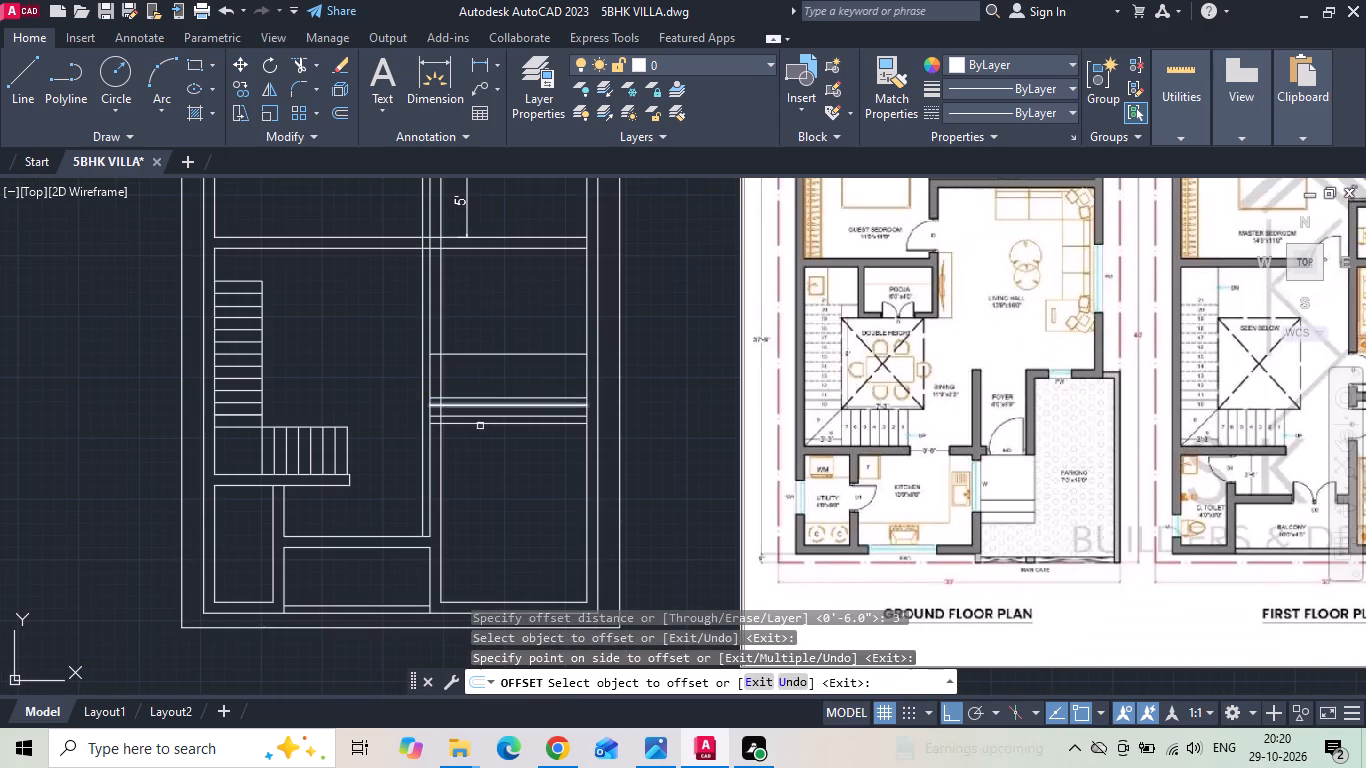
left_click_drag(475, 424, 473, 453)
left_click_drag(469, 477, 469, 464)
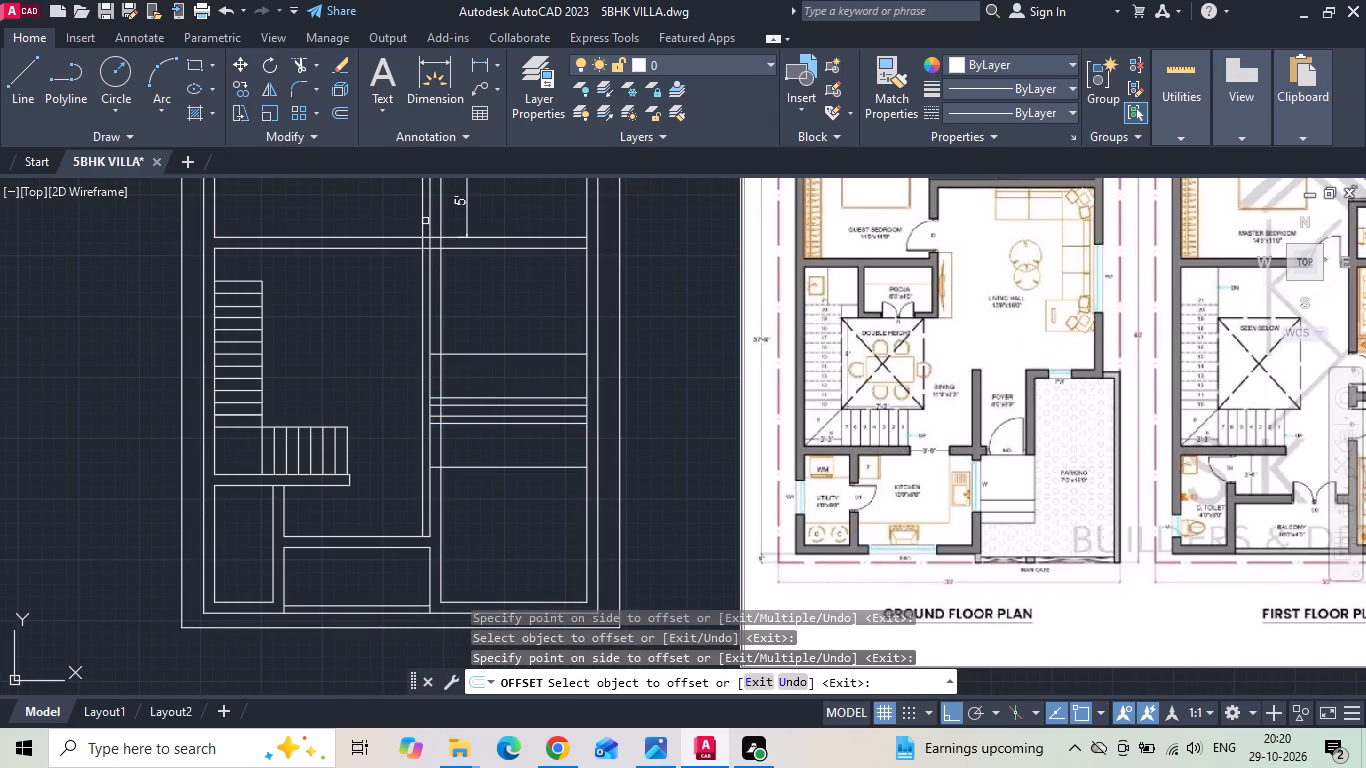
left_click(424, 218)
left_click(388, 207)
key("Escape")
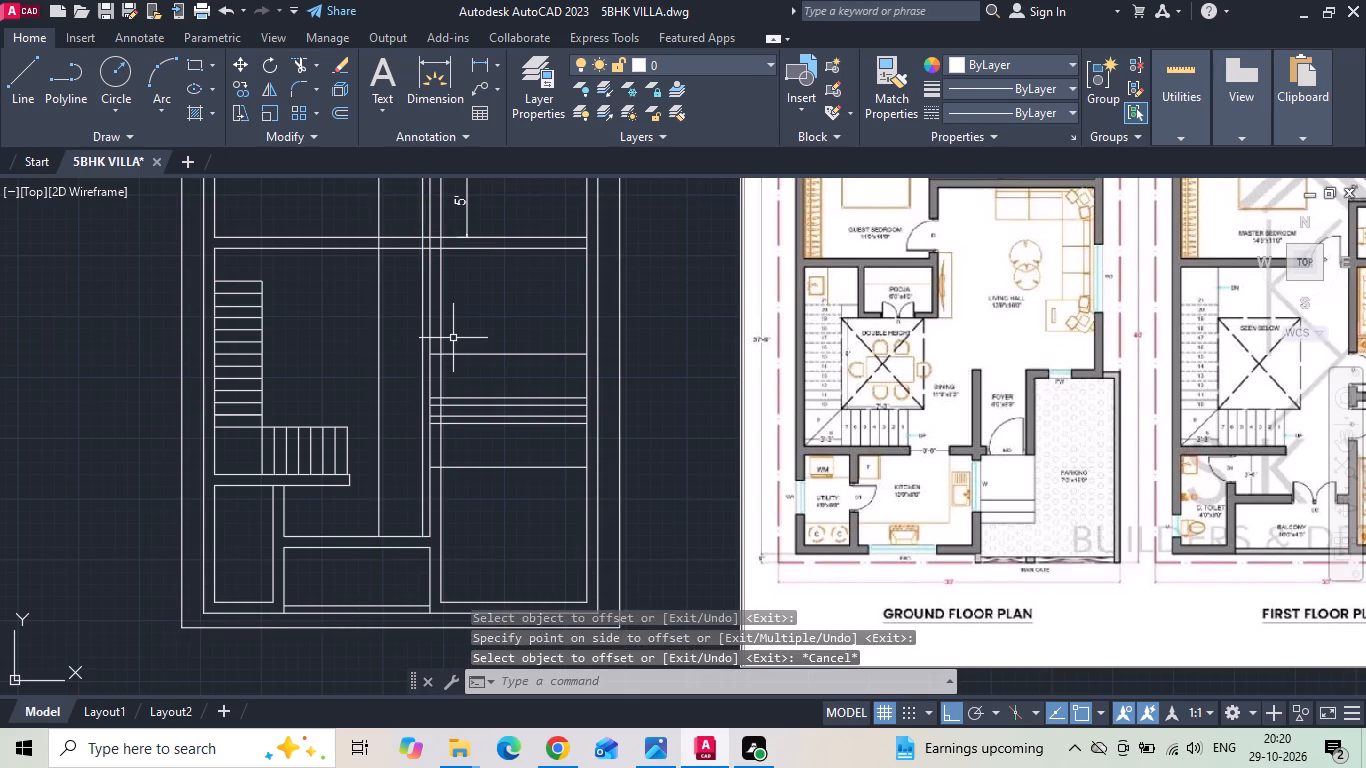
Trim the master bedroom's 3' door opening in its south wall and remove the excess jamb lines above and below the wall.
key("r")
key("space")
key("space")
key("t")
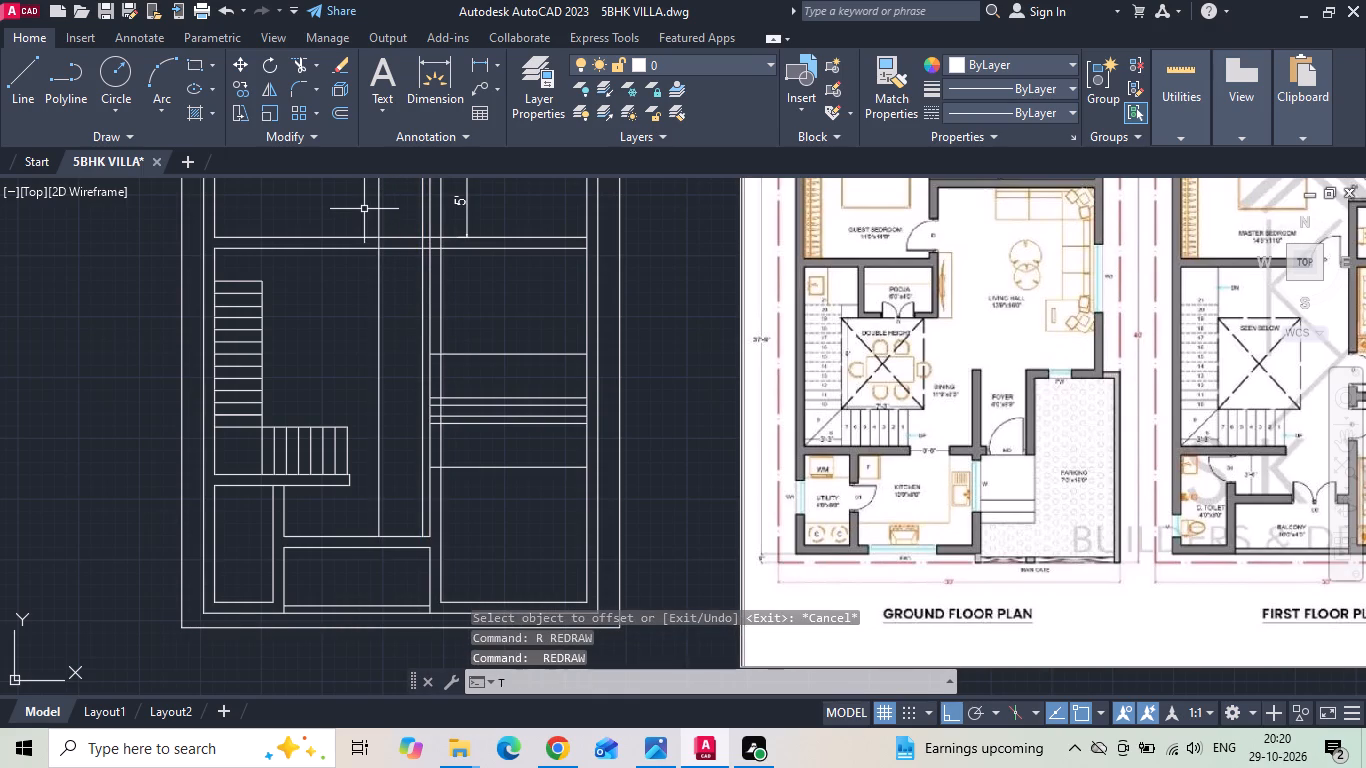
type("R")
key("space")
left_click_drag(370, 204, 364, 350)
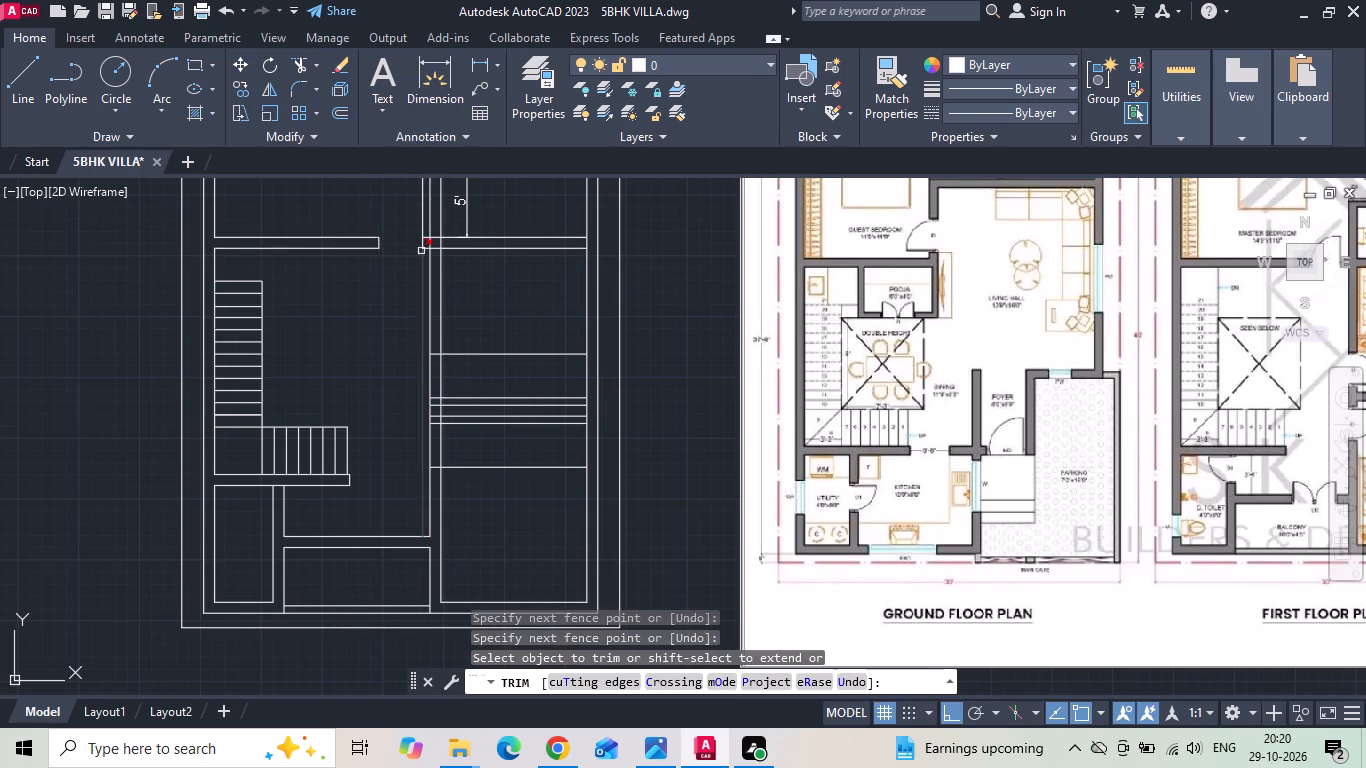
left_click(421, 203)
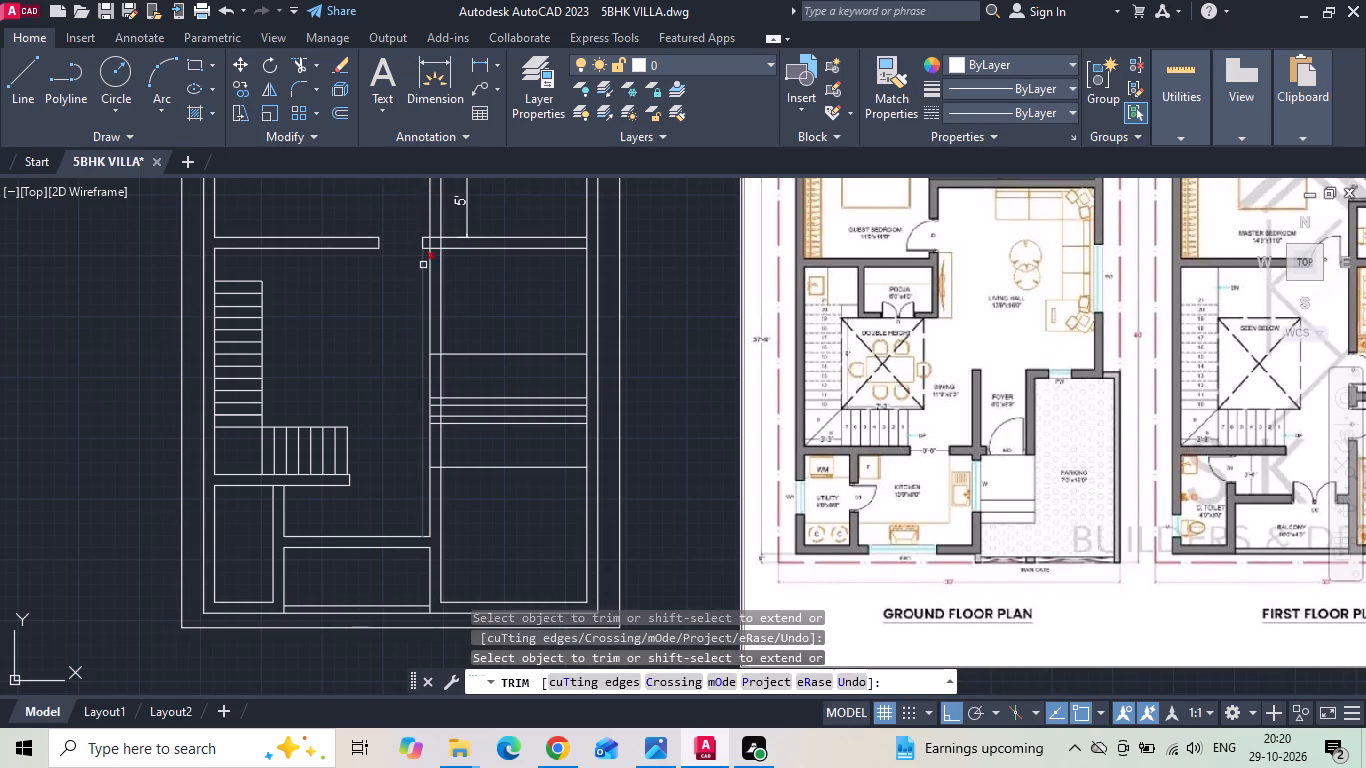
left_click(423, 266)
Trim the overlapping lines where the central wall crosses the wall between the toilet and the guest bedroom.
scroll(431, 245, "up", 1)
left_click(425, 244)
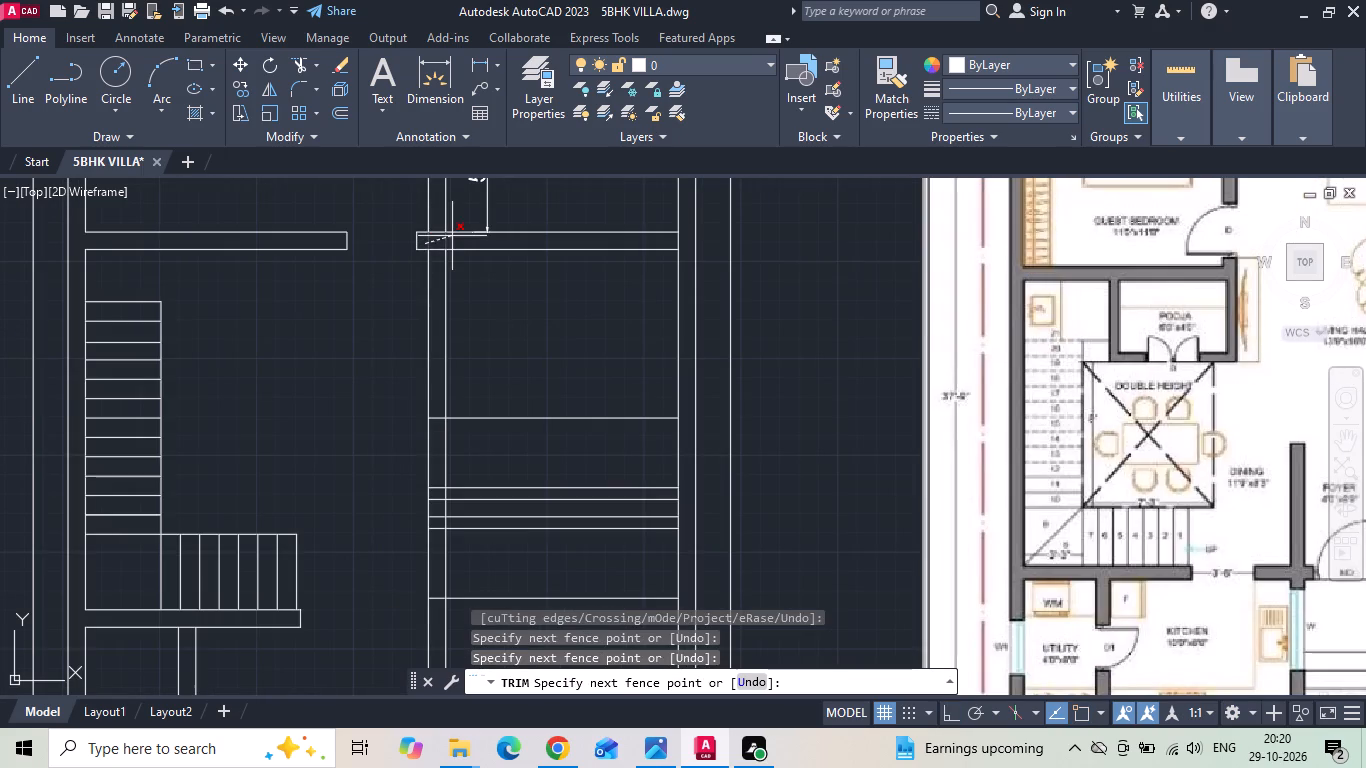
left_click(454, 239)
left_click(441, 233)
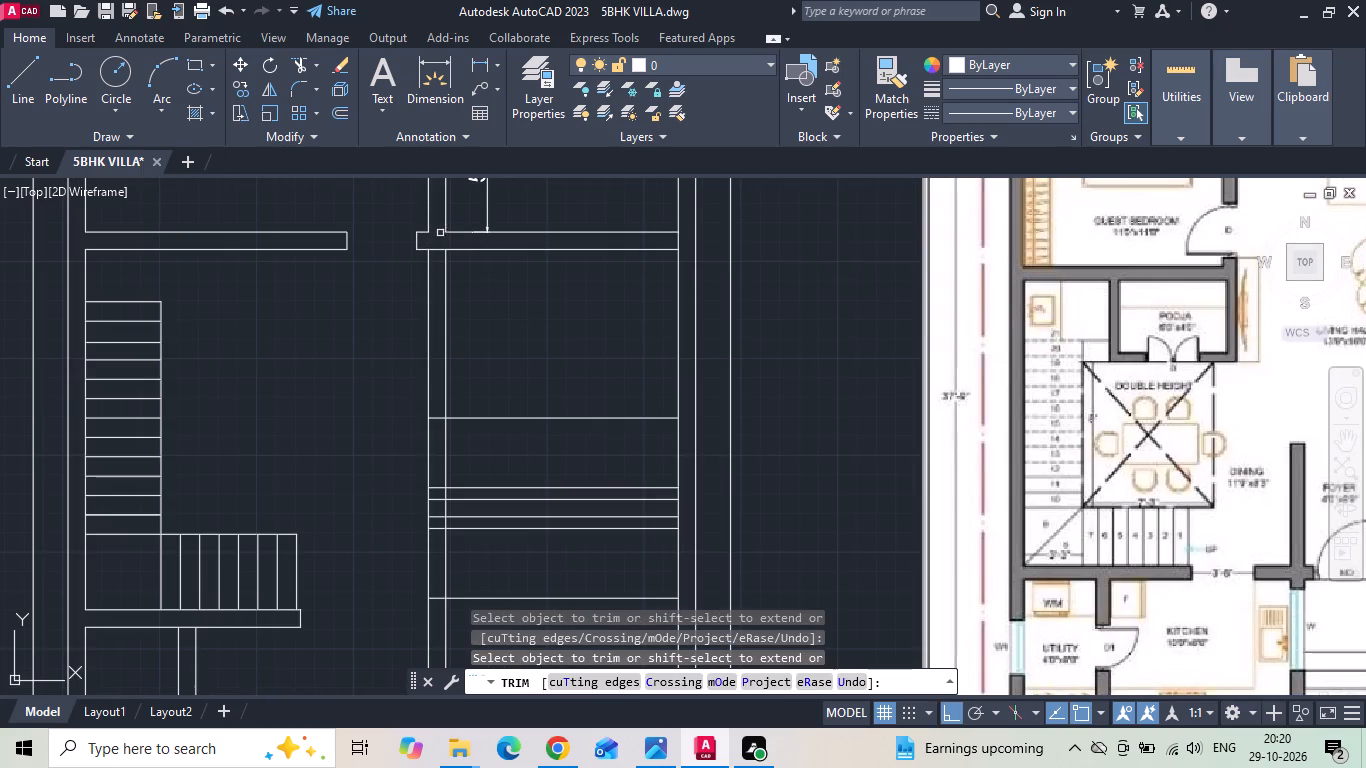
left_click(440, 249)
Trim 3' door openings for the guest and kids bedrooms in the central wall and remove the excess jamb lines inside both rooms.
left_click_drag(406, 438, 585, 376)
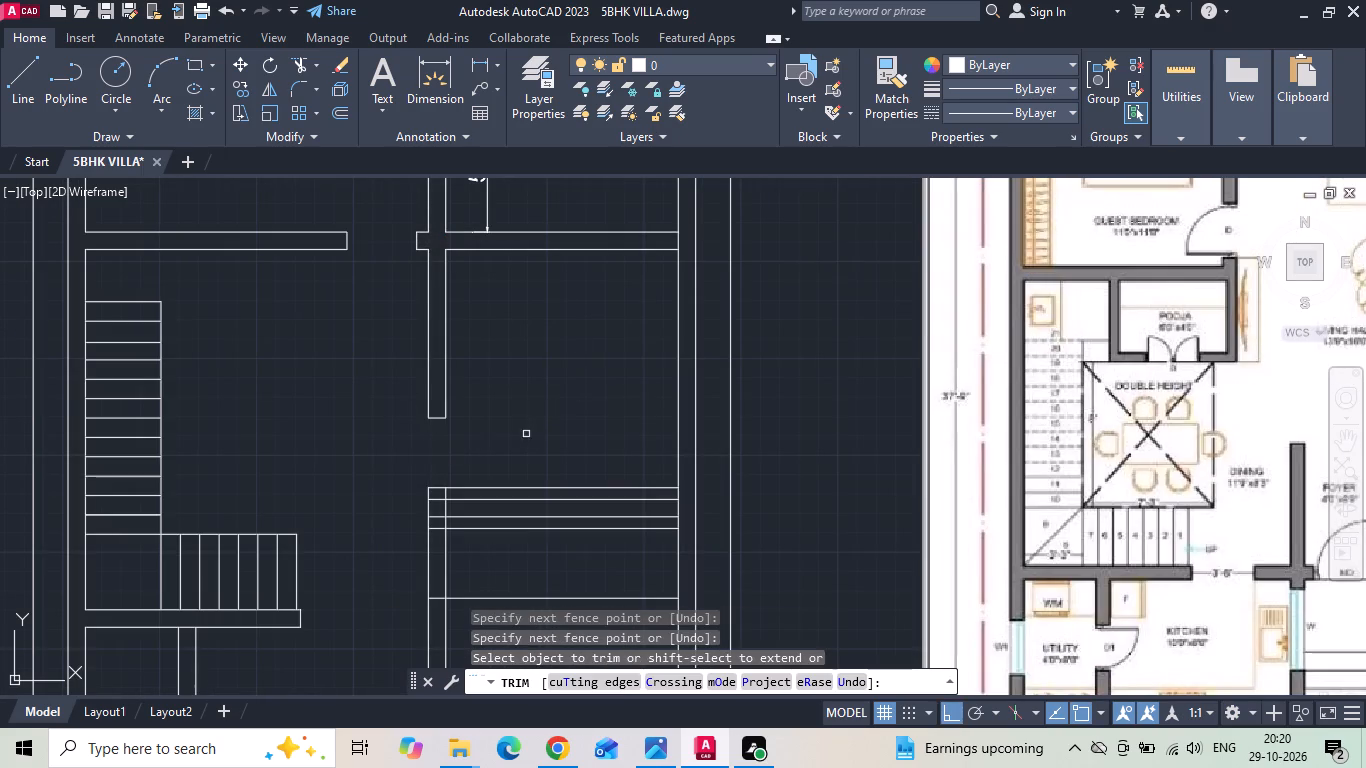
left_click(461, 490)
left_click_drag(413, 575, 454, 569)
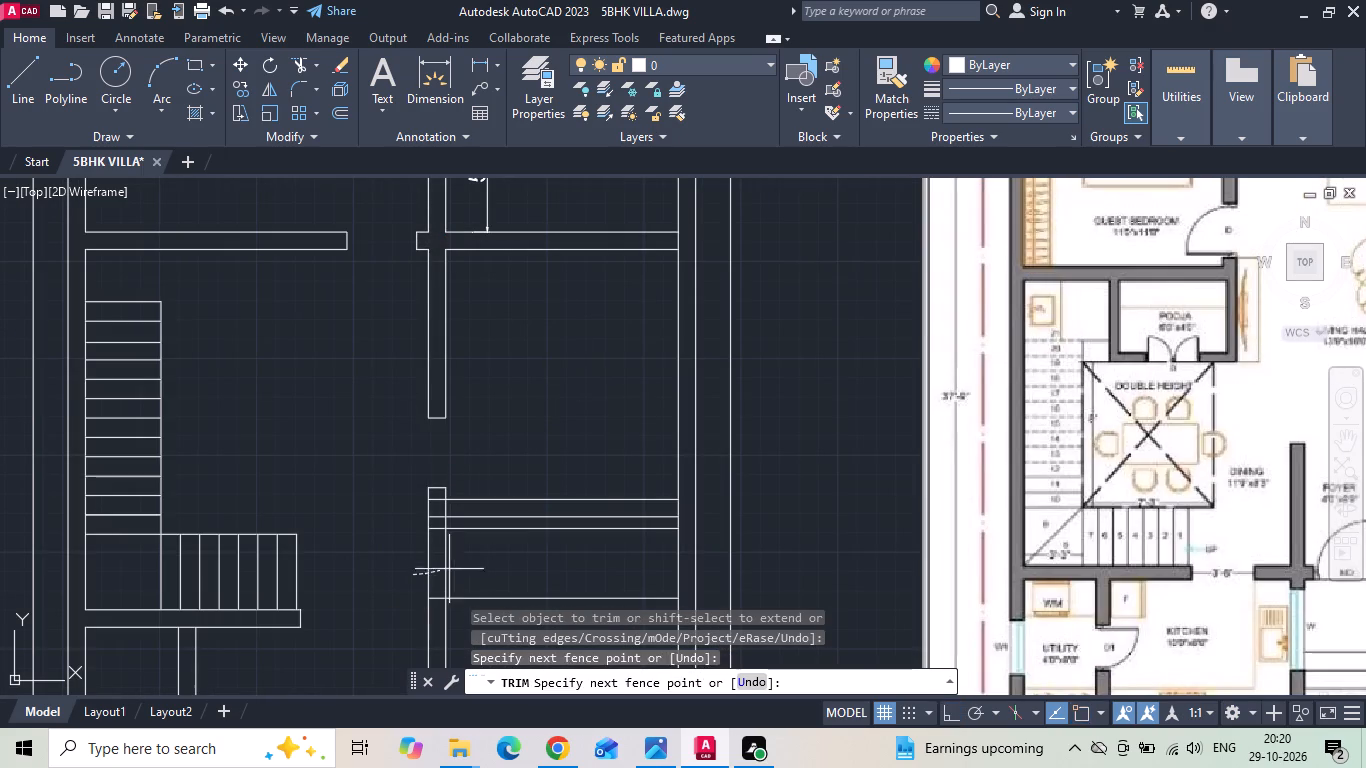
left_click_drag(454, 569, 492, 554)
left_click(491, 526)
left_click(477, 600)
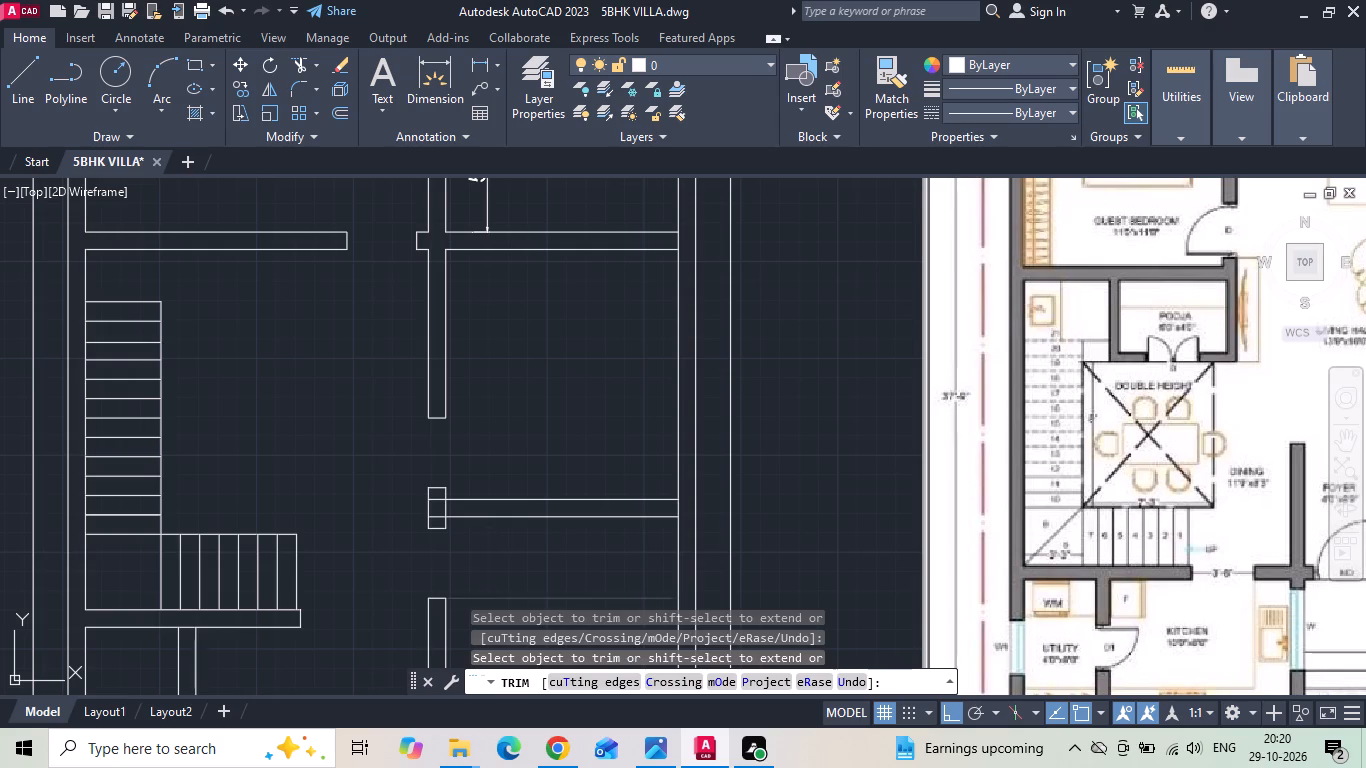
Trim the overlapping lines where the wall between the guest and kids bedrooms meets the central wall.
left_click(447, 506)
left_click(437, 499)
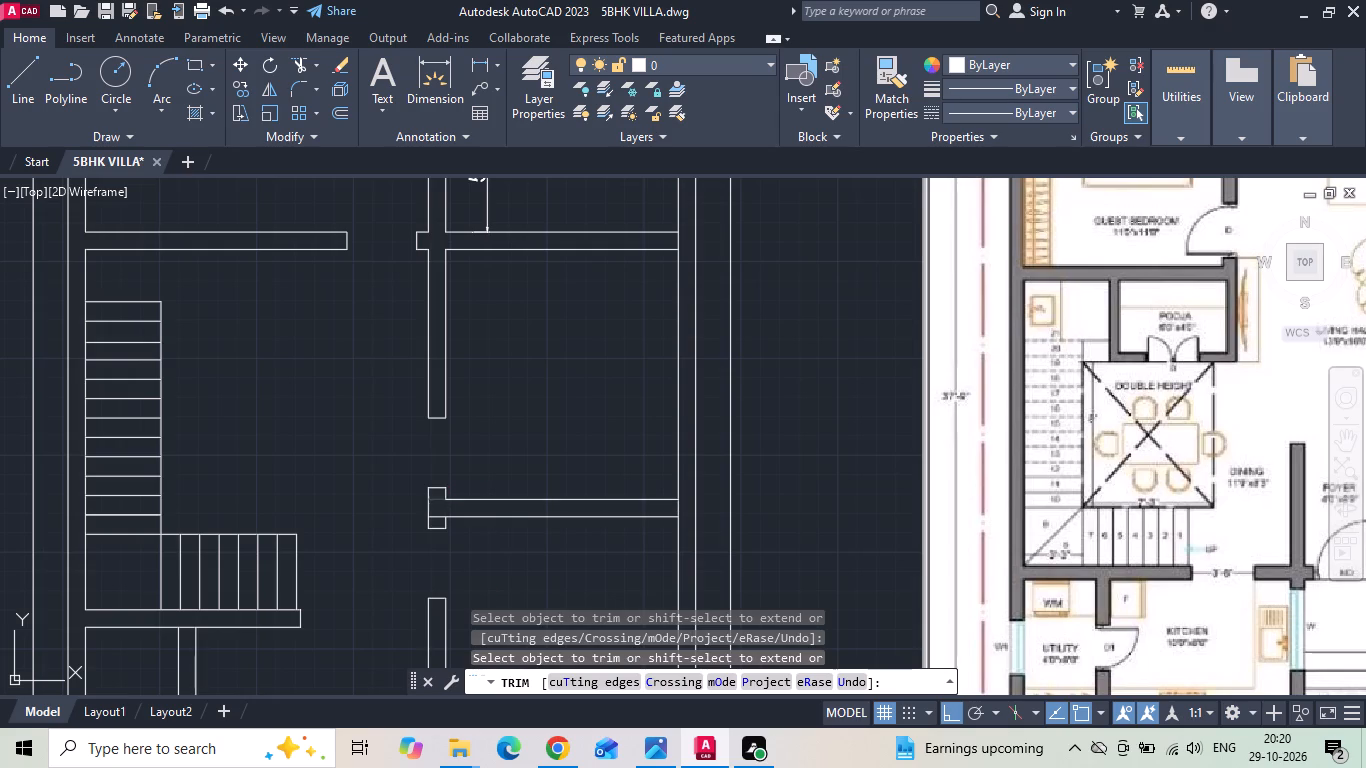
left_click(437, 517)
scroll(507, 347, "down", 1)
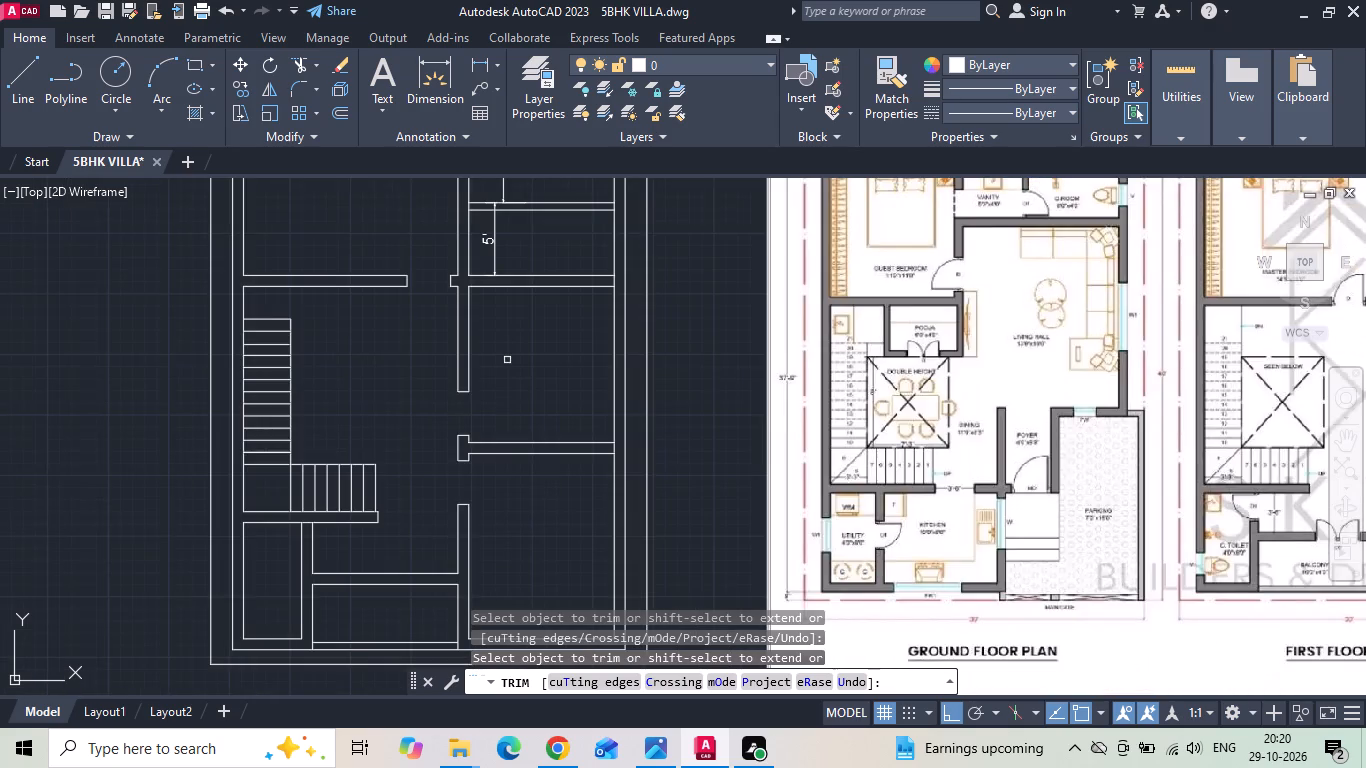
scroll(507, 360, "down", 1)
key("Escape")
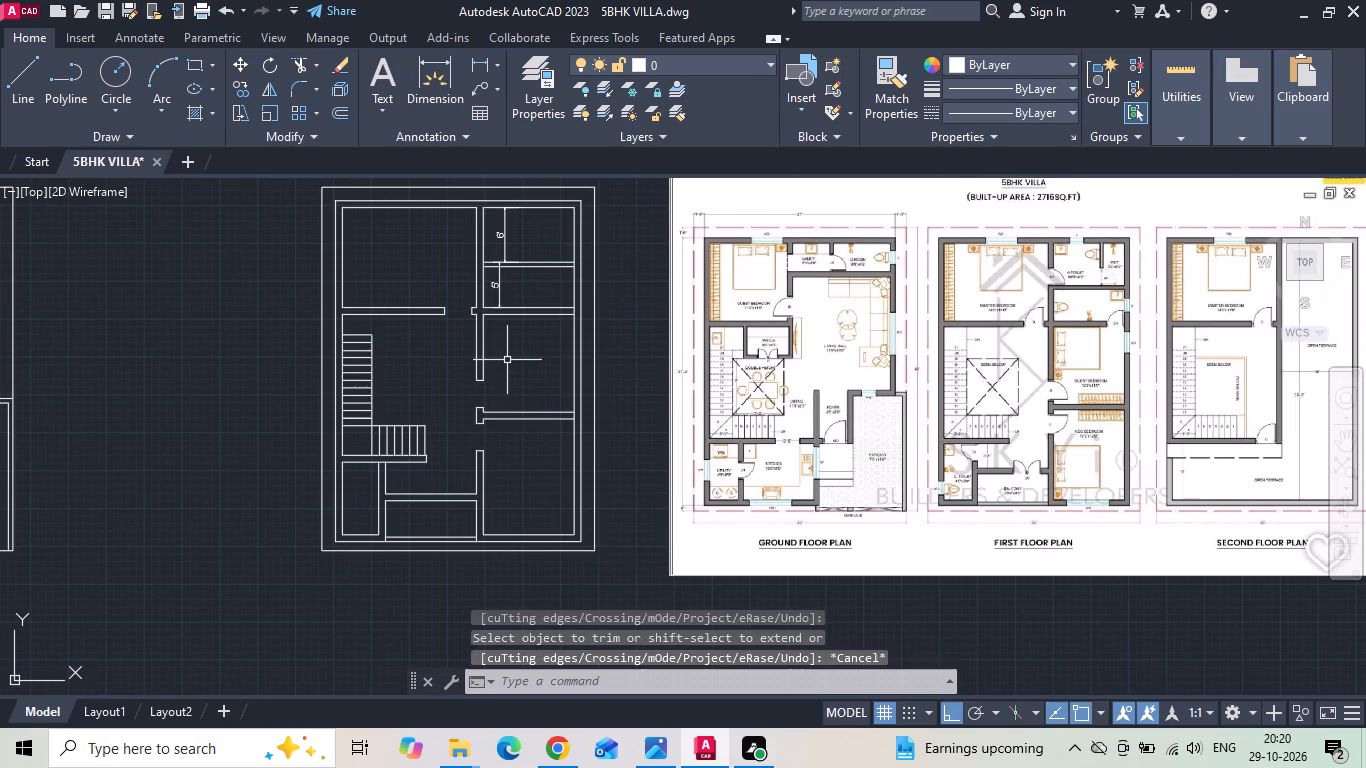
Offset the east wall's inner line 2'6" west and the north line of the wall between the two toilets 2'6" north.
type("O")
key("space")
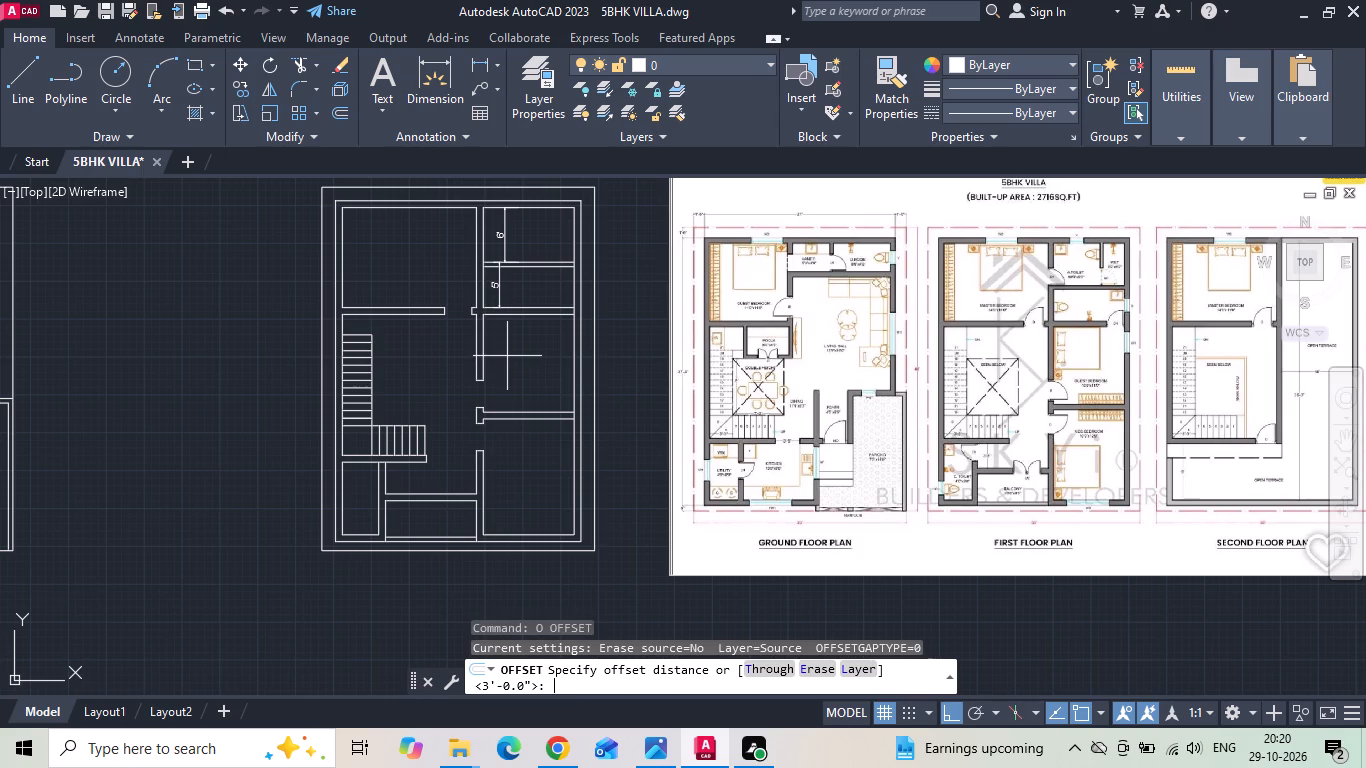
type("2'")
key("6")
key("space")
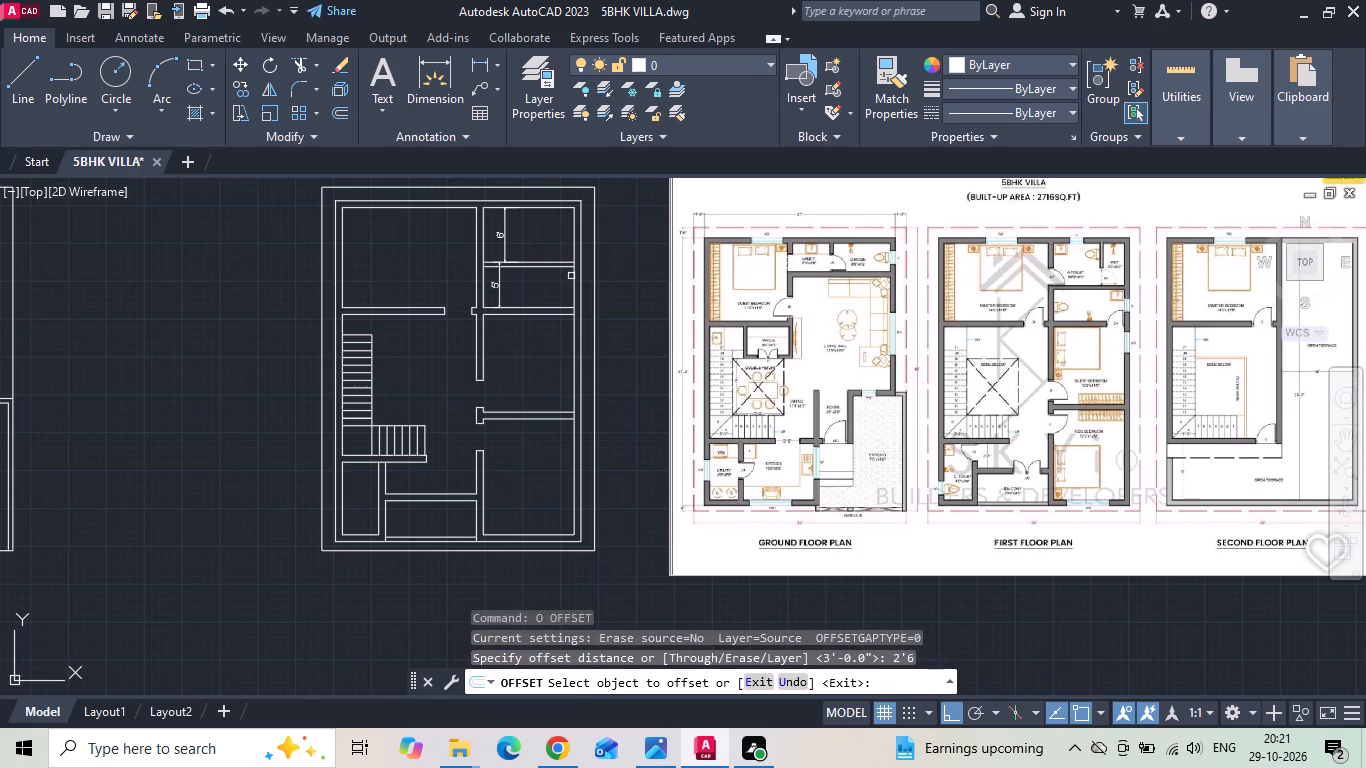
left_click(572, 279)
left_click(536, 287)
middle_click_drag(529, 274, 521, 329)
left_click(519, 316)
left_click(528, 293)
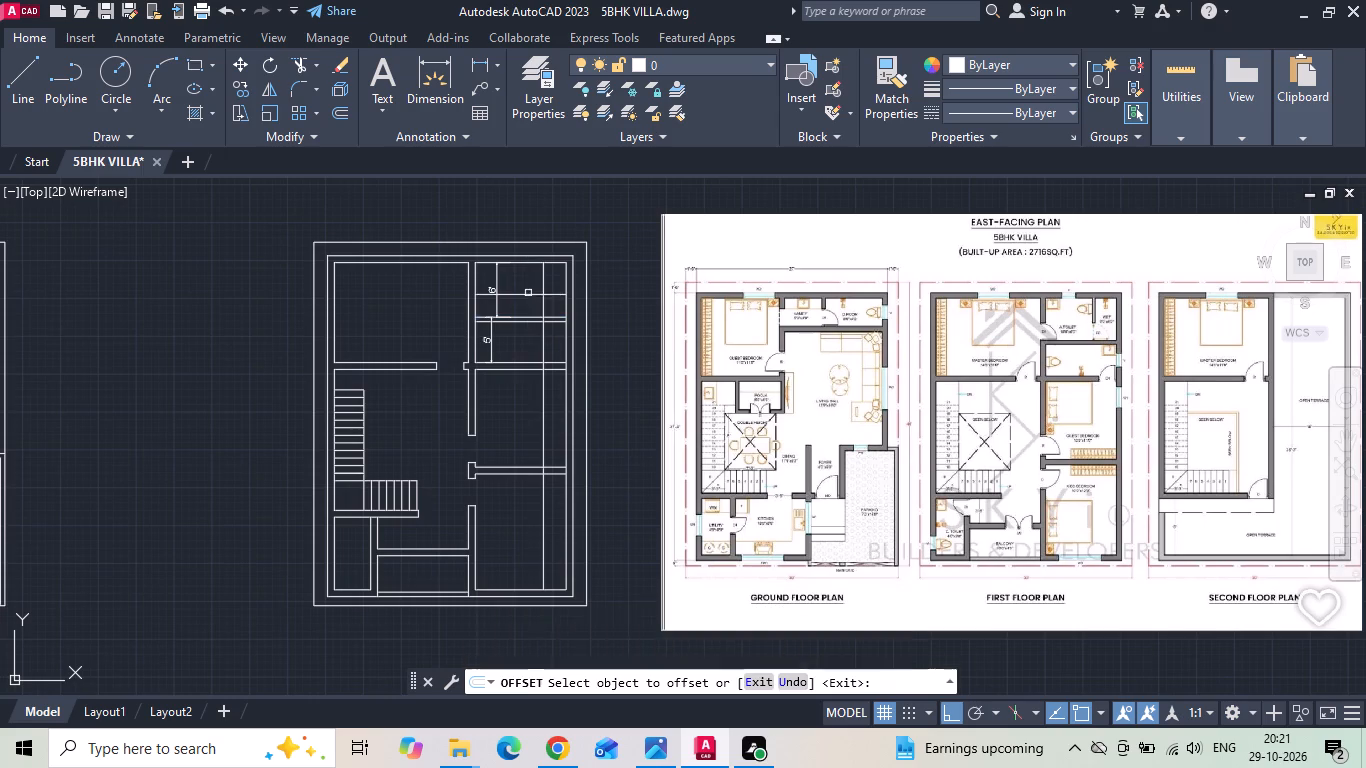
Trim the 2'6" door opening at the east end of the toilet and guest bedroom wall, and clear the leftover vertical offset line south of the toilets' dividing wall.
key("Escape")
type("TR")
key("space")
key("space")
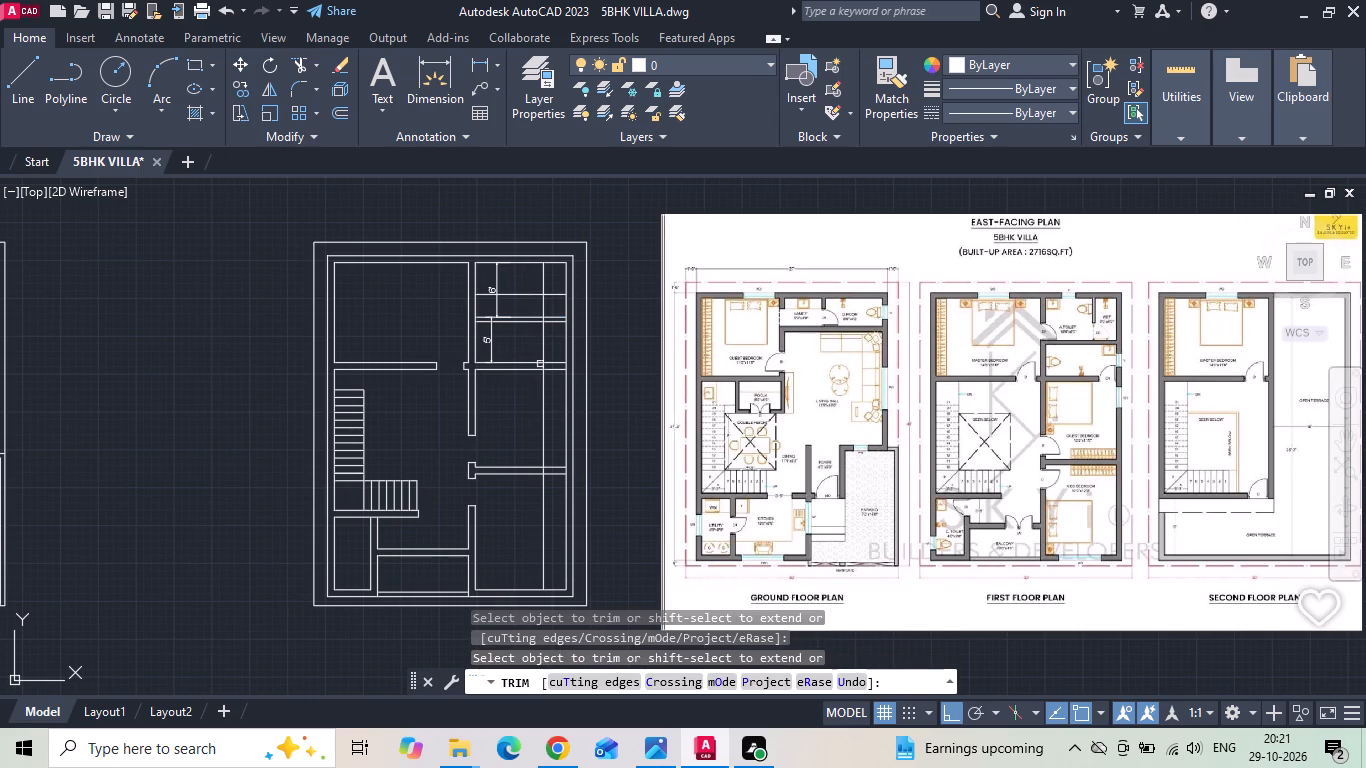
left_click_drag(554, 348, 535, 423)
left_click(540, 342)
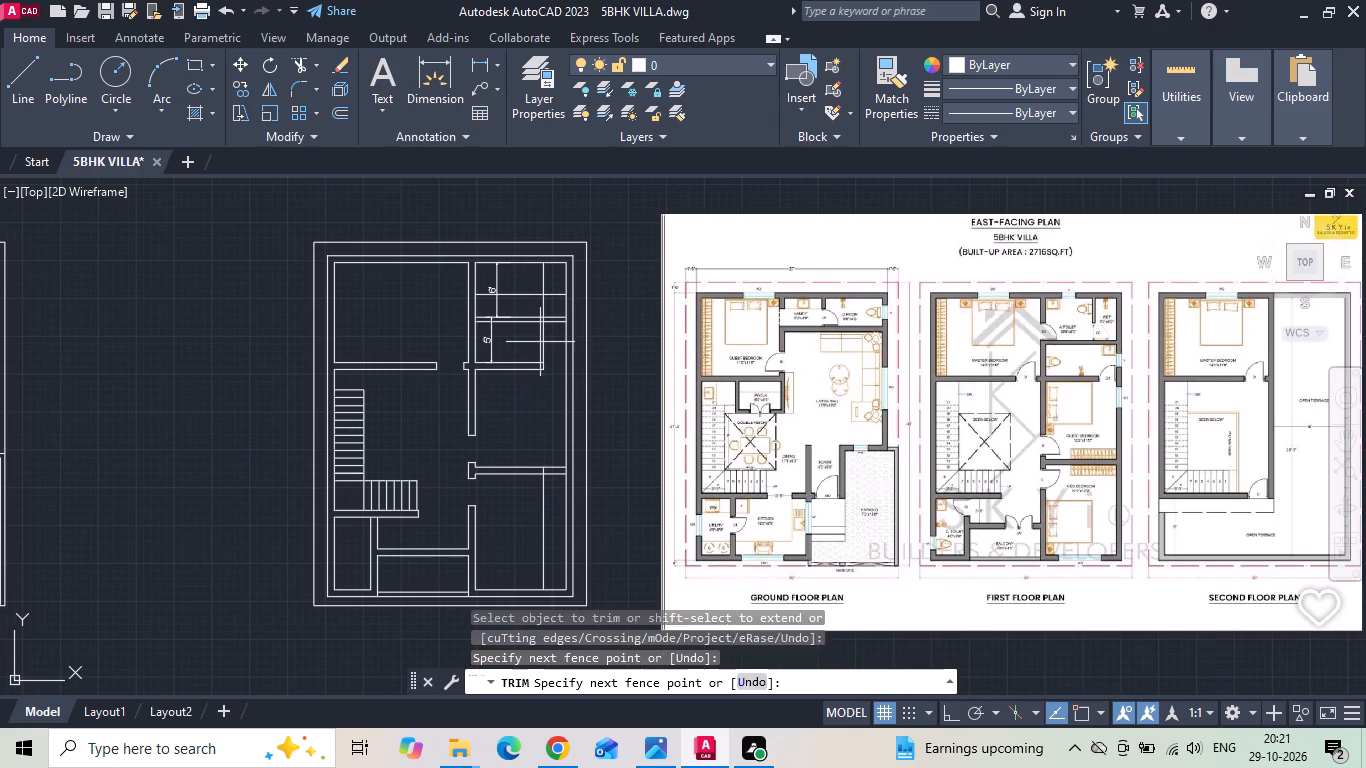
left_click(552, 338)
key("Escape")
left_click(542, 539)
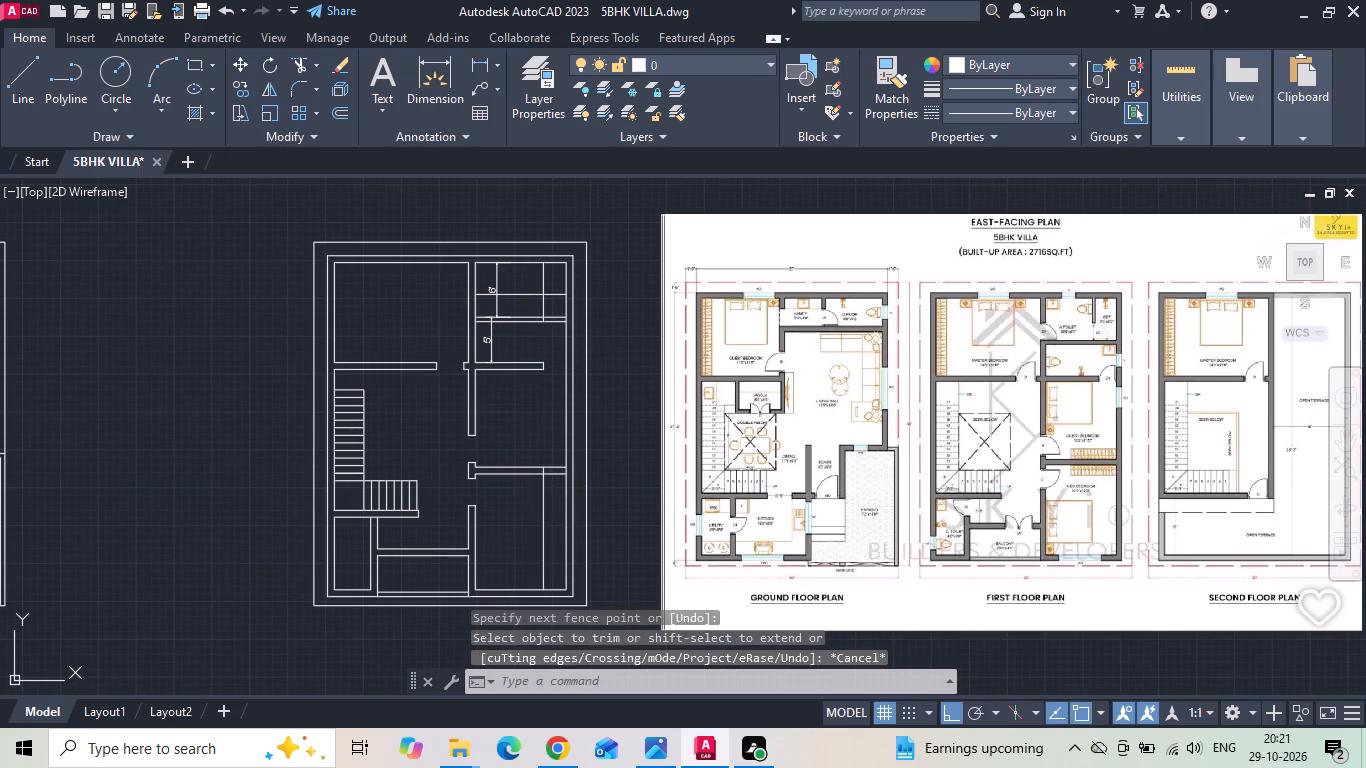
key("Delete")
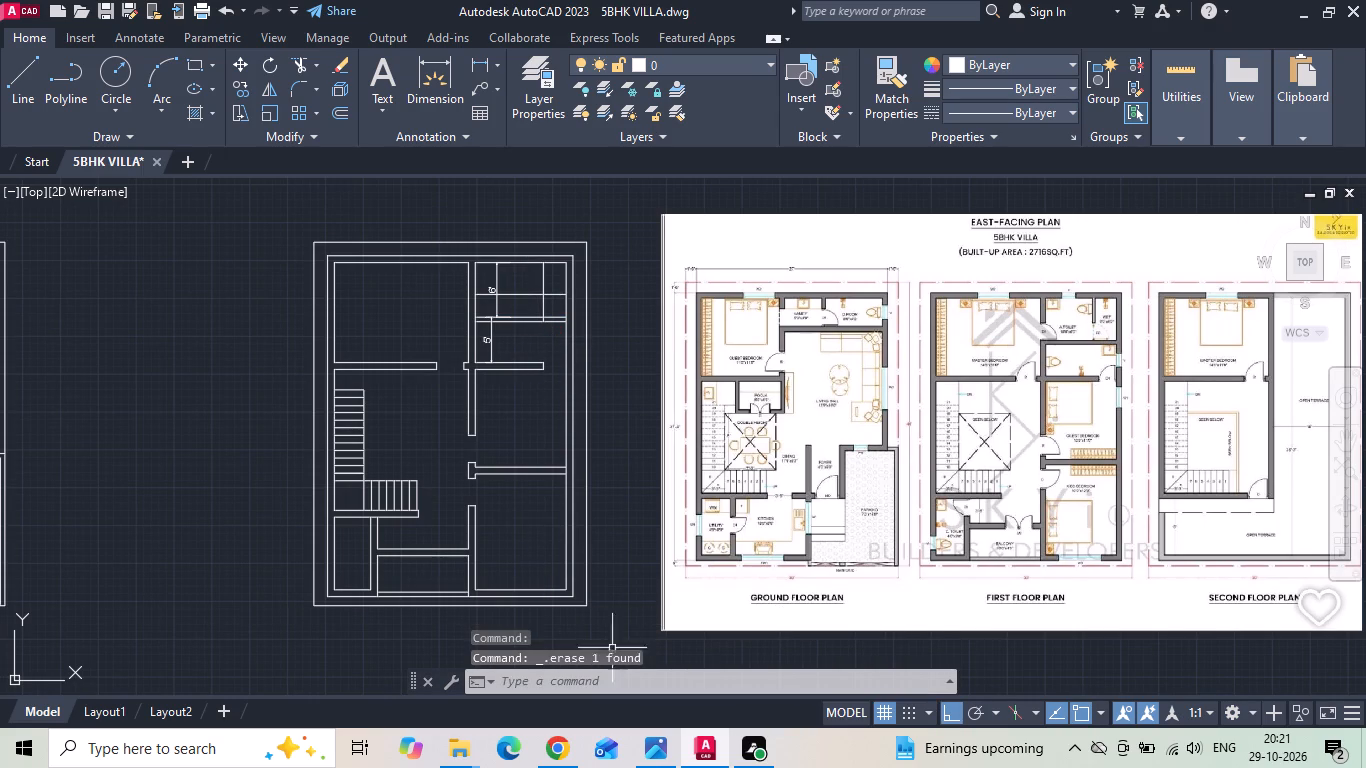
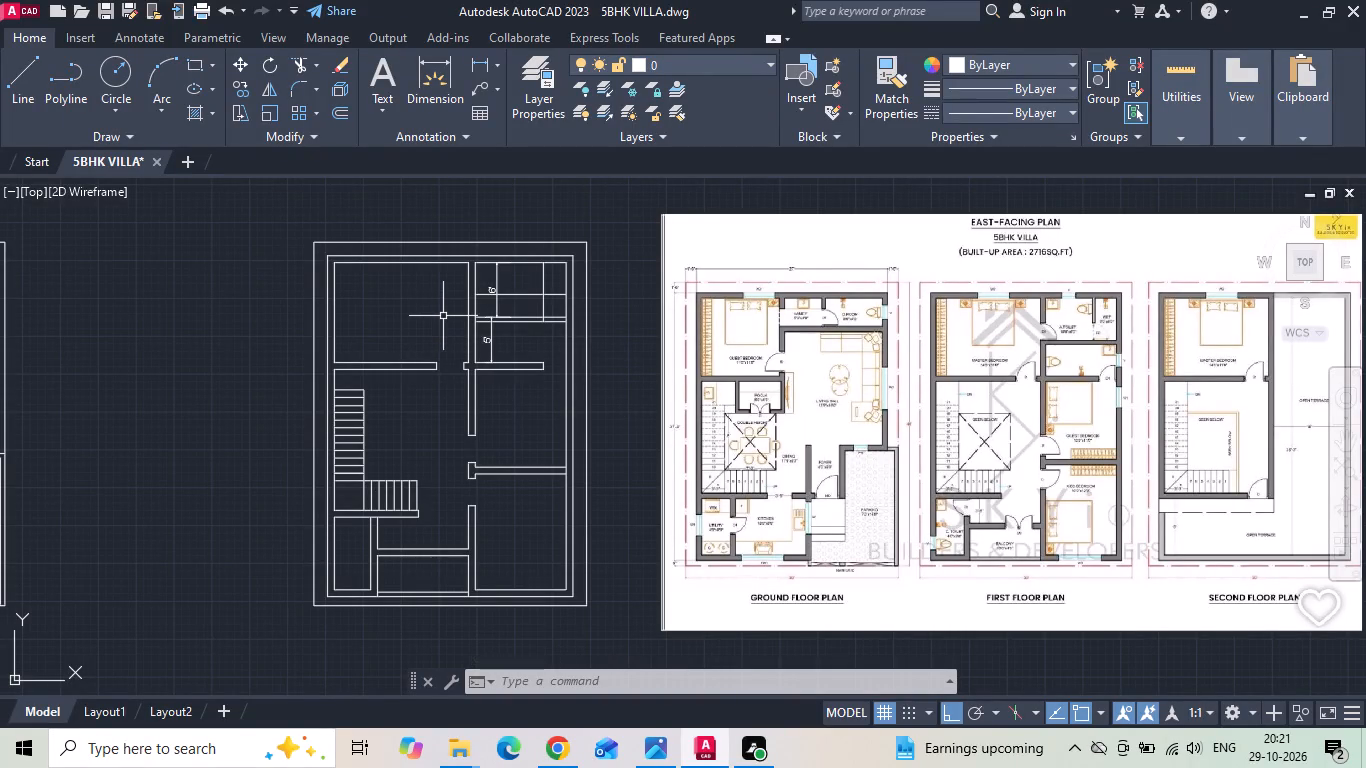
Extend the north toilet's two opening lines across the central wall and trim the door opening between master bedroom and toilet.
scroll(452, 285, "up", 2)
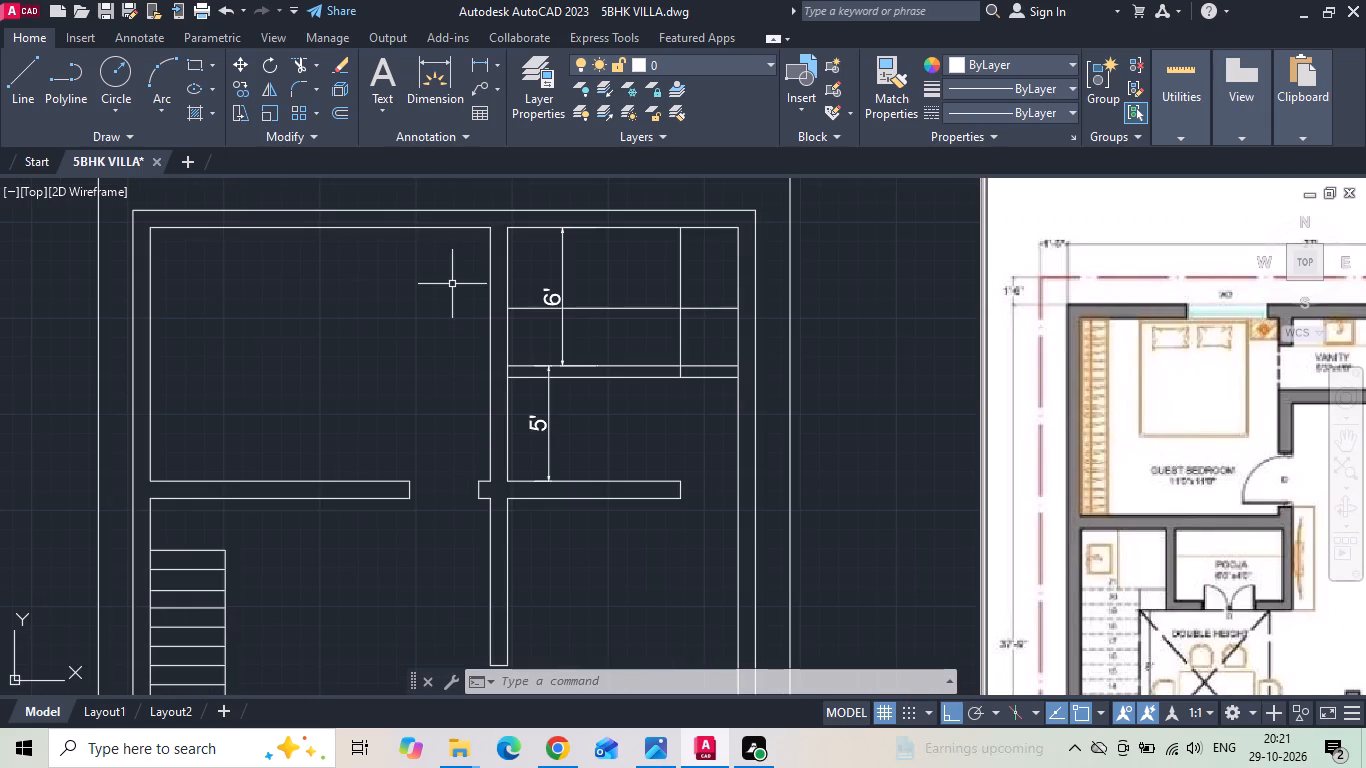
type("EX")
key("space")
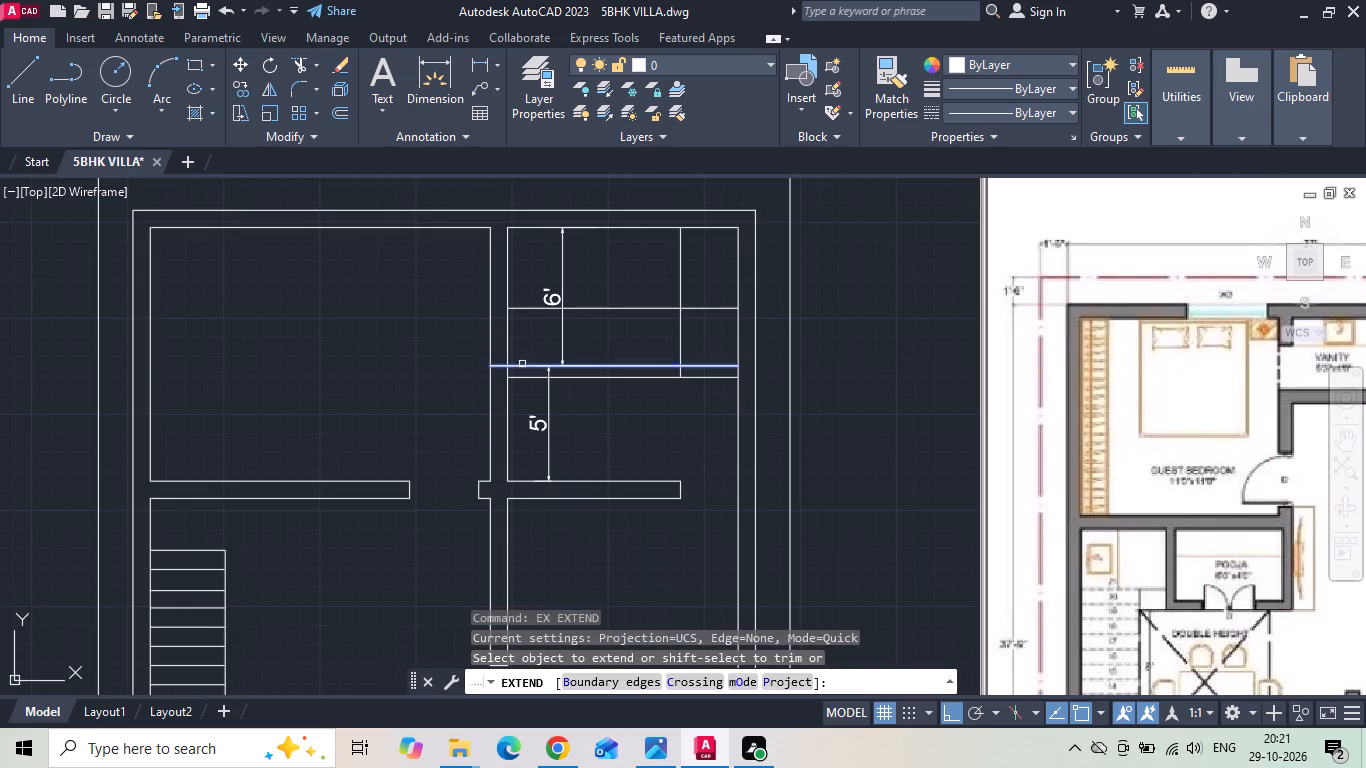
left_click(522, 364)
left_click(528, 306)
key("Escape")
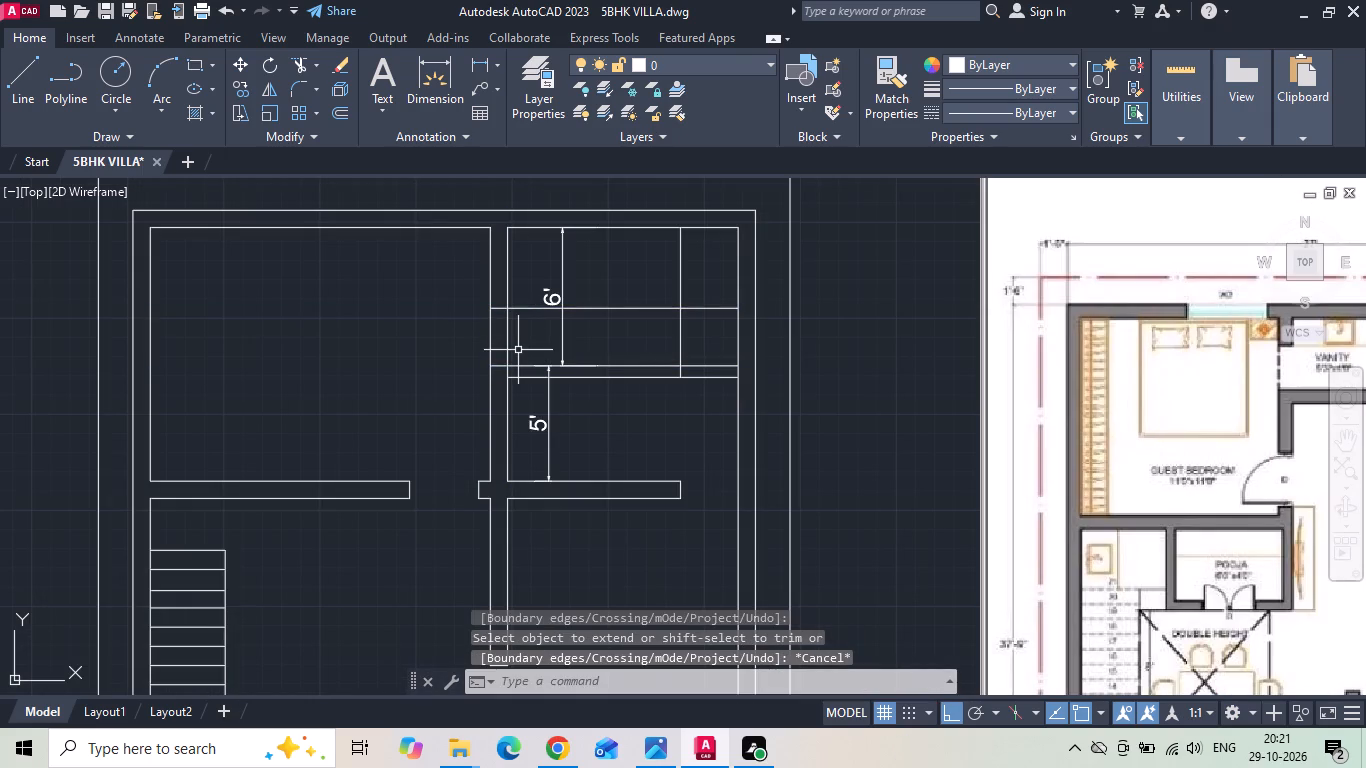
type("TR")
key("space")
key("space")
left_click_drag(473, 342, 529, 305)
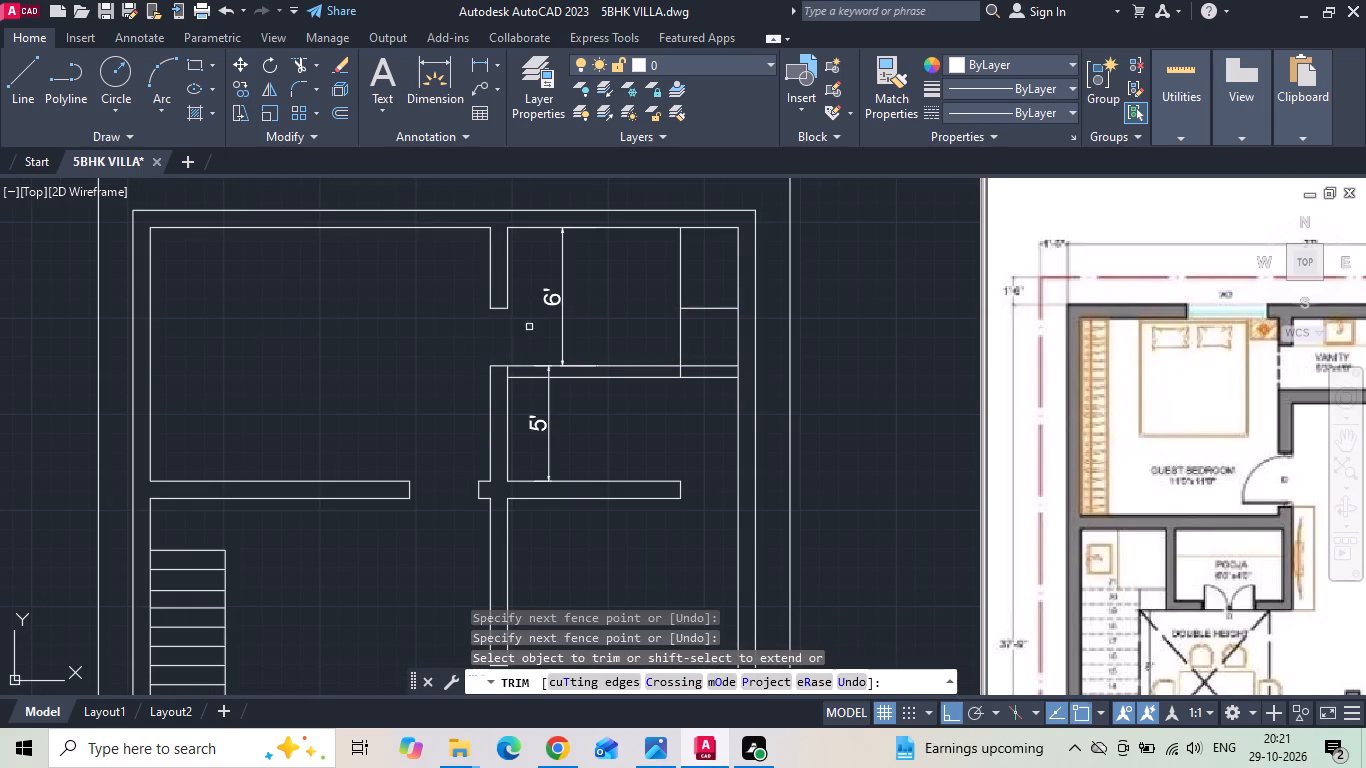
left_click(524, 366)
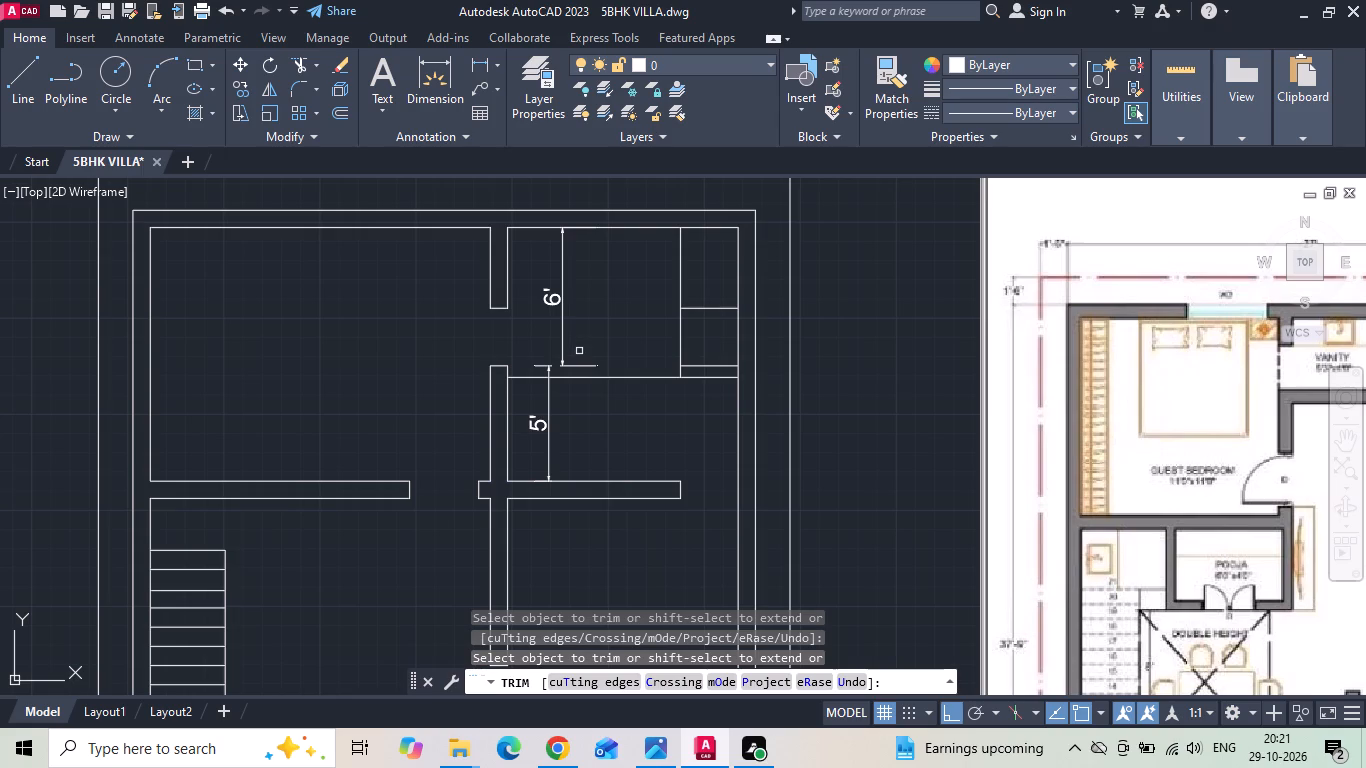
key("ctrl+z")
key("Escape")
Delete the 5' and 6' dimensions inside the two toilets.
left_click(556, 409)
left_click(535, 429)
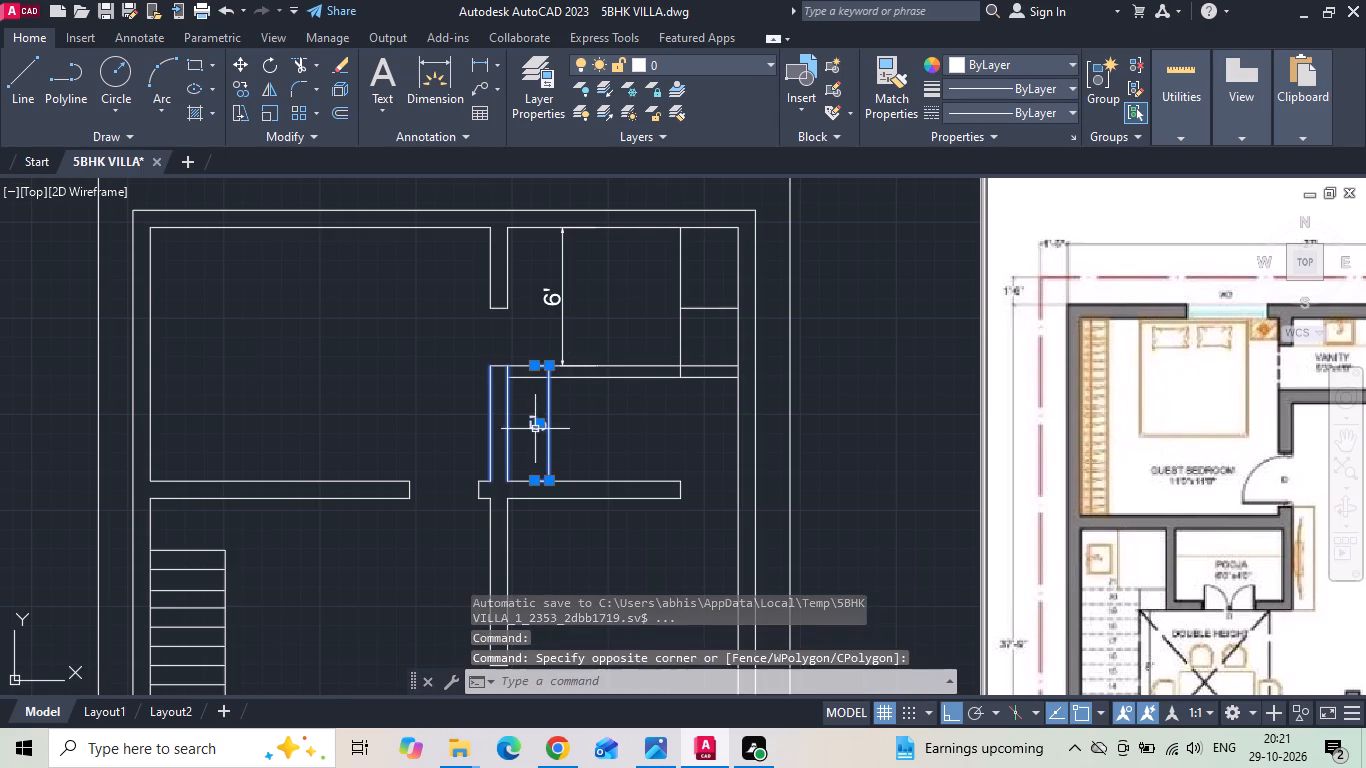
key("Delete")
scroll(514, 355, "up", 1)
key("Delete")
left_click_drag(636, 297, 578, 299)
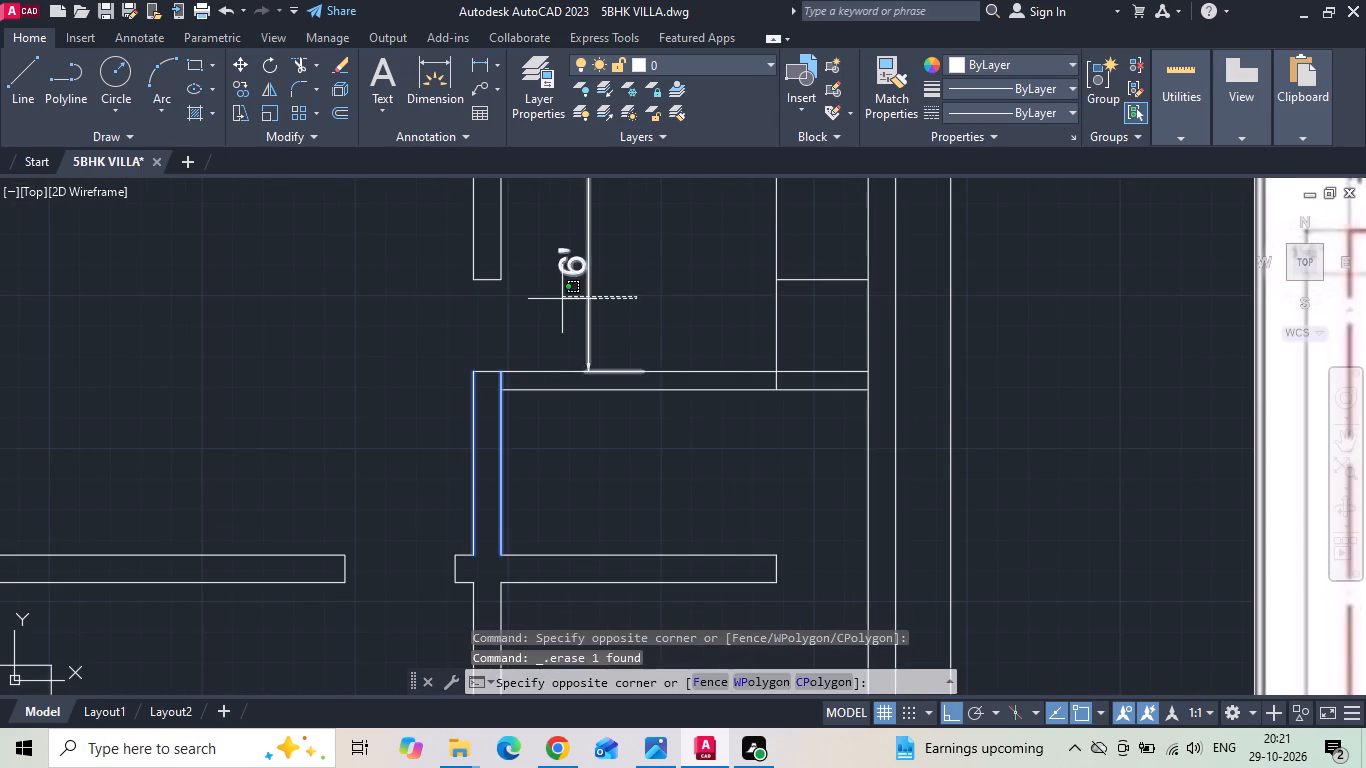
left_click(561, 298)
key("Delete")
key("Escape")
scroll(512, 382, "up", 2)
key("Escape")
key("Escape")
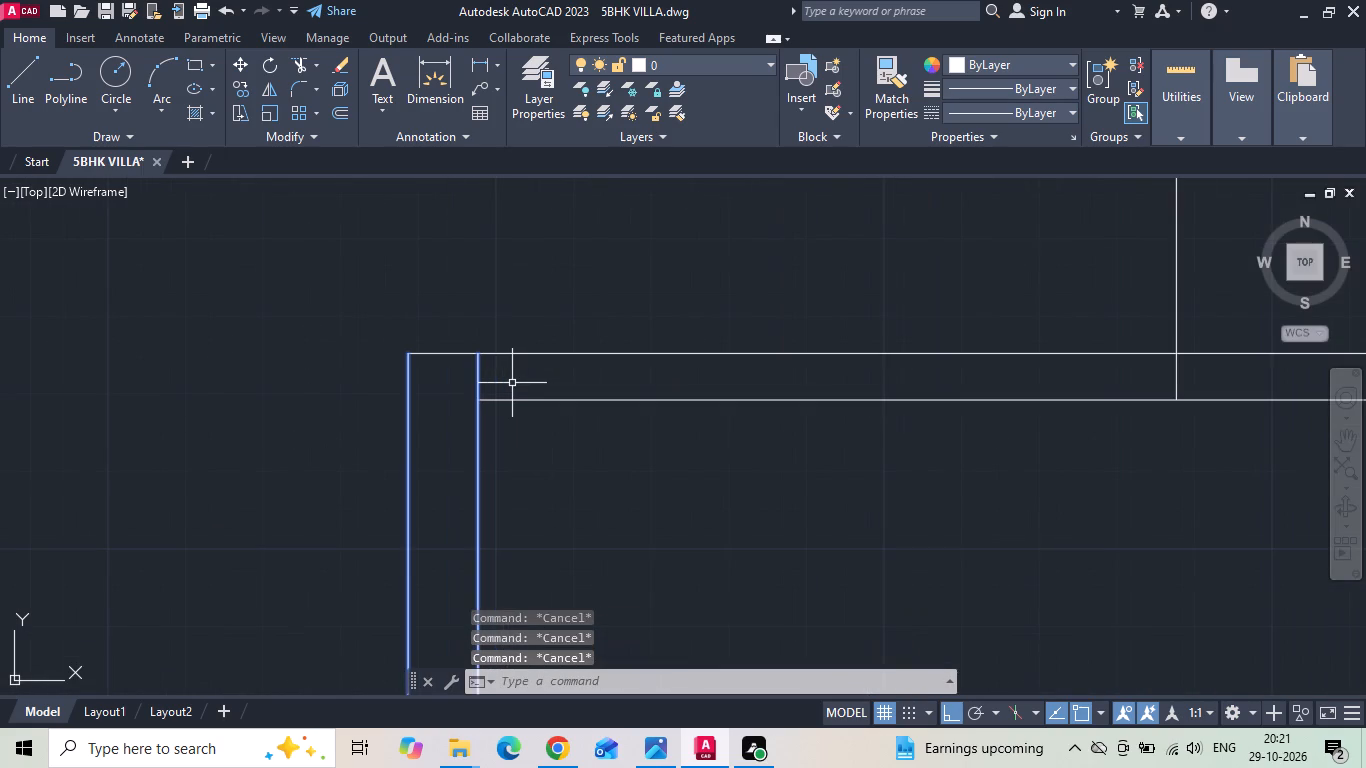
Trim the central wall's line where the wall between the two toilets joins it.
type("TR")
key("space")
left_click(479, 383)
scroll(479, 383, "down", 3)
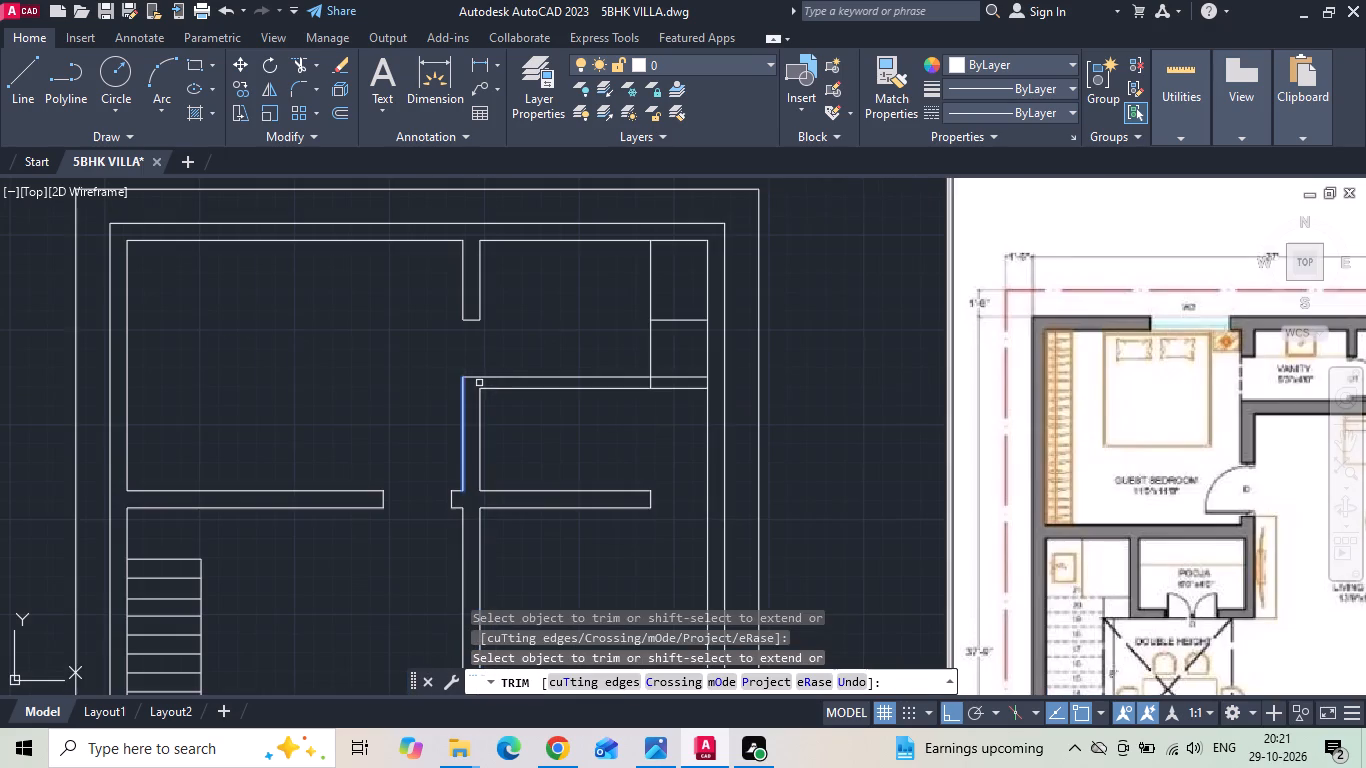
scroll(584, 408, "down", 1)
key("Escape")
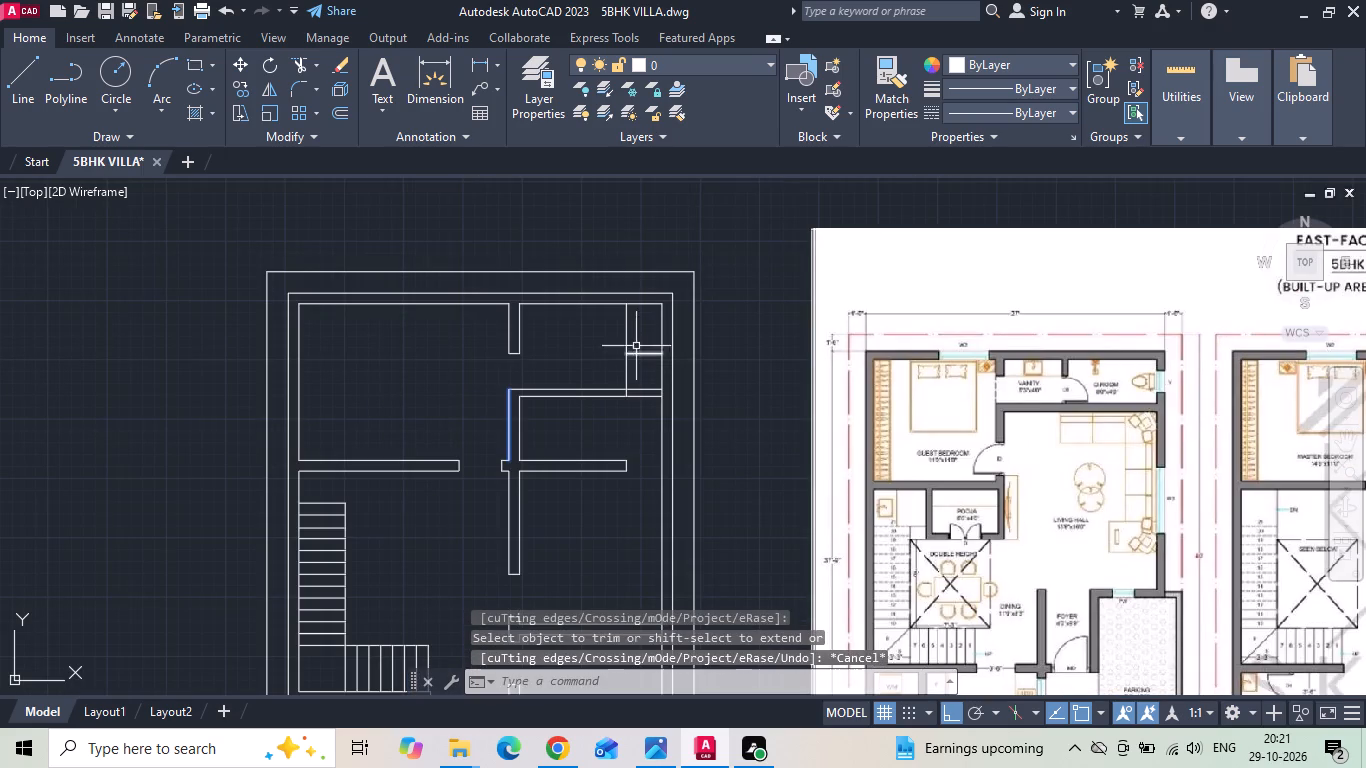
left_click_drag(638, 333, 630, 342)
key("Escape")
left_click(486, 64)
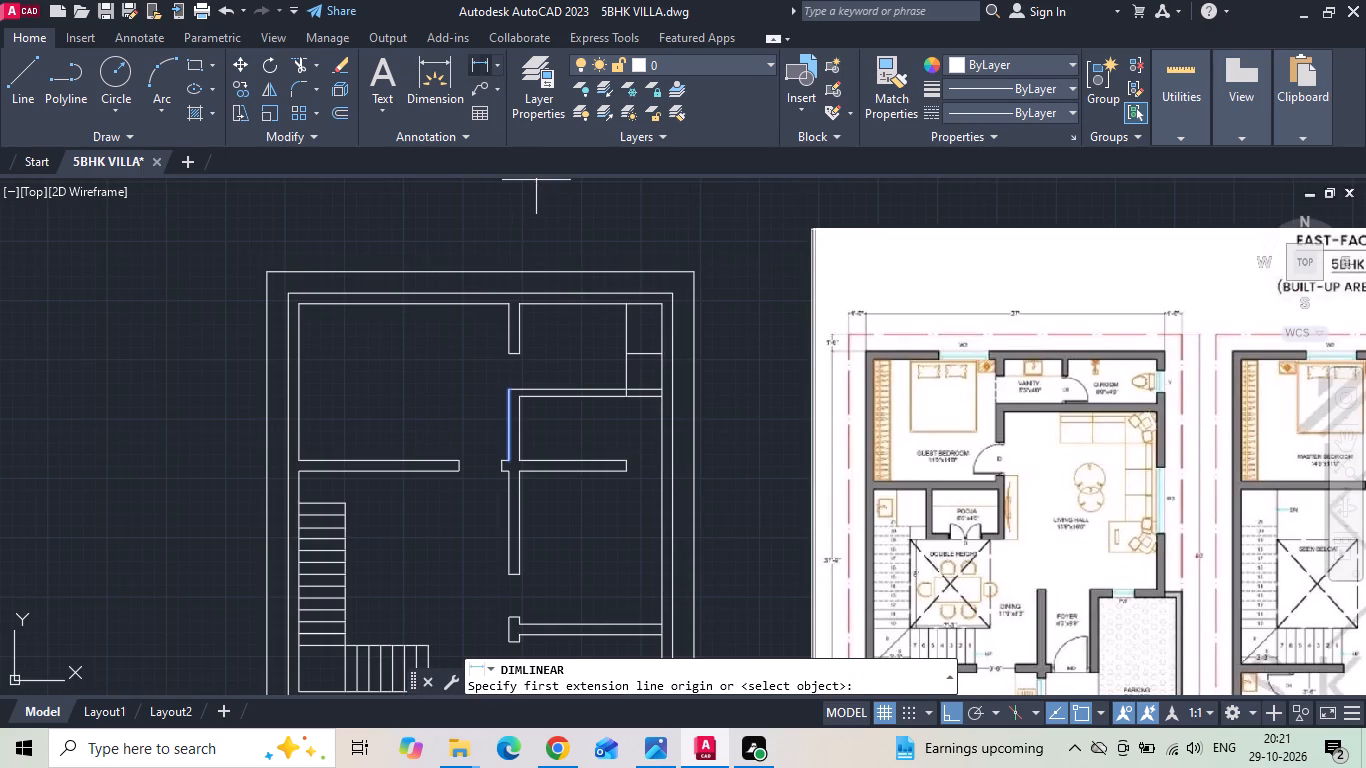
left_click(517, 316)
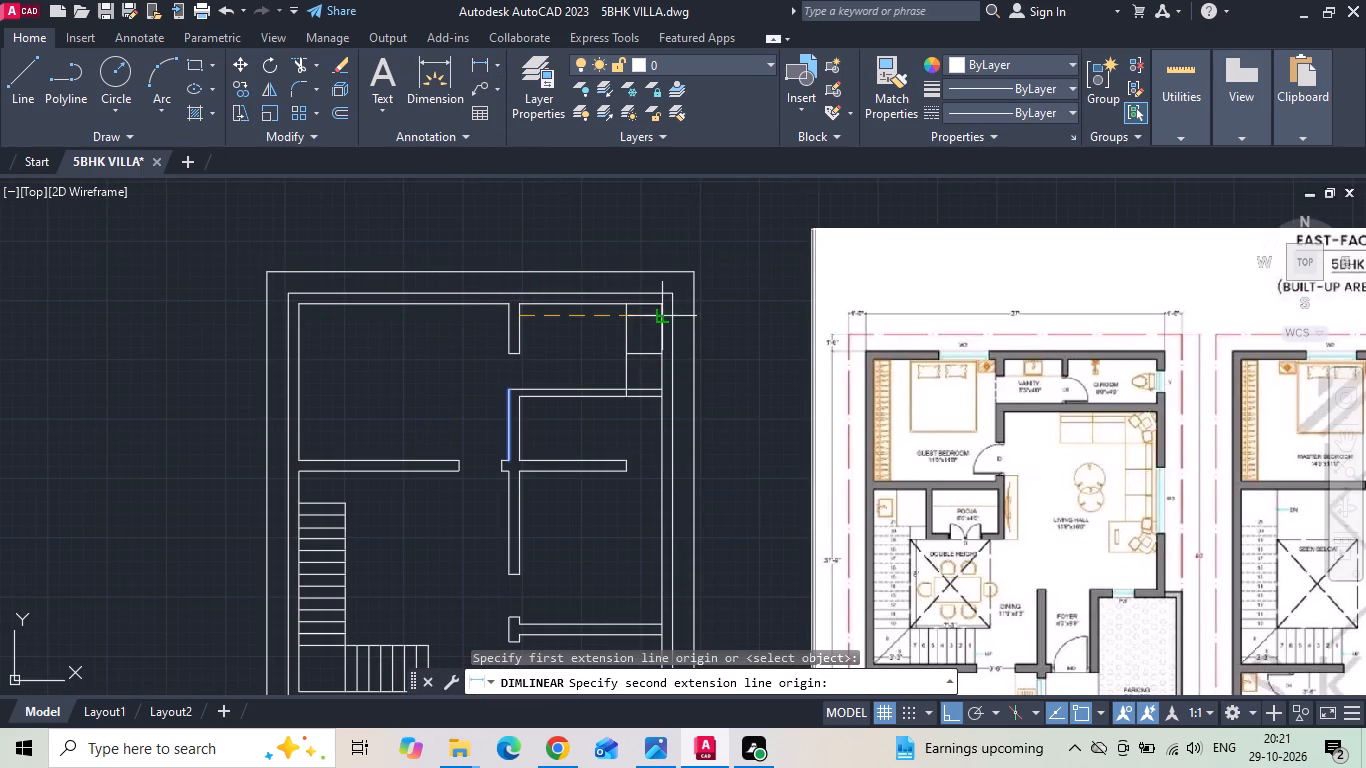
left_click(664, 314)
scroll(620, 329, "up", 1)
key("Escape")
Offset the vertical partition line in the north toilet 6" to the west.
type("O")
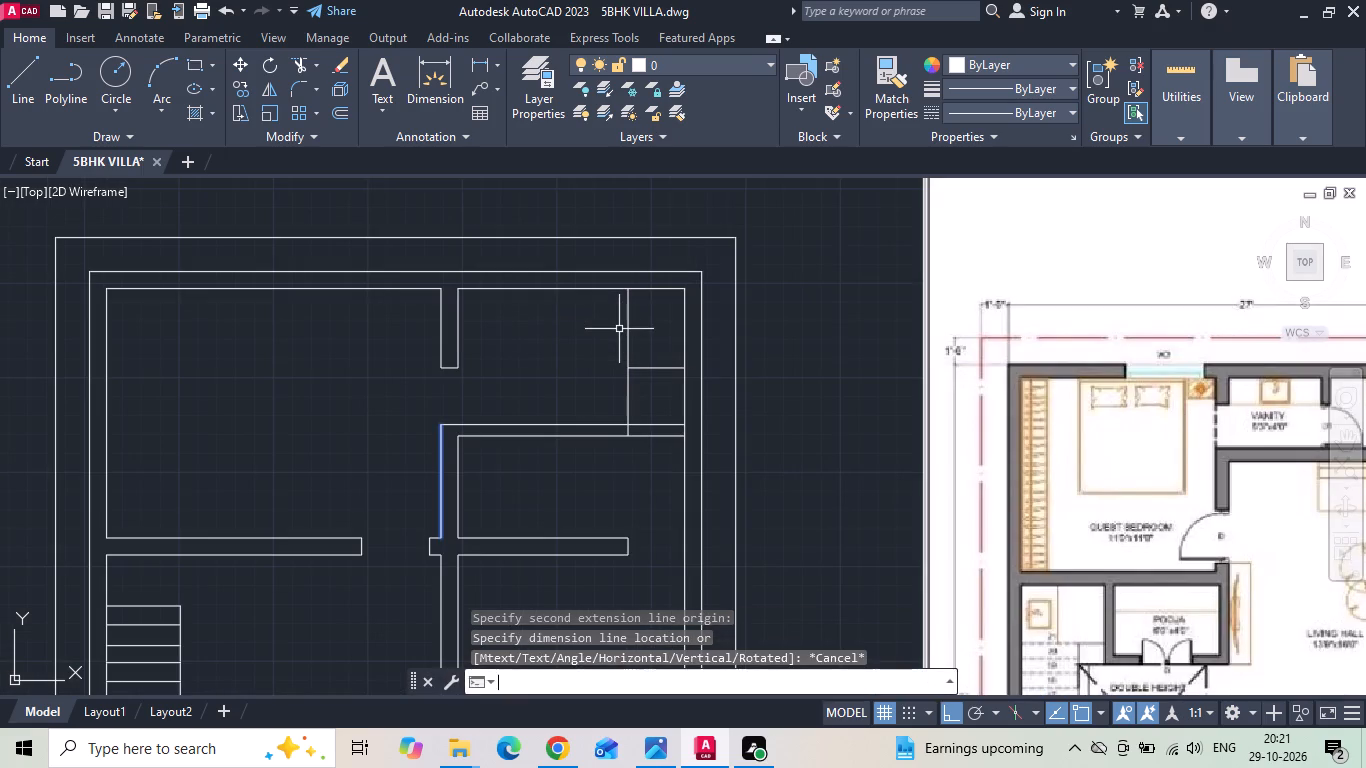
key("space")
scroll(619, 329, "down", 2)
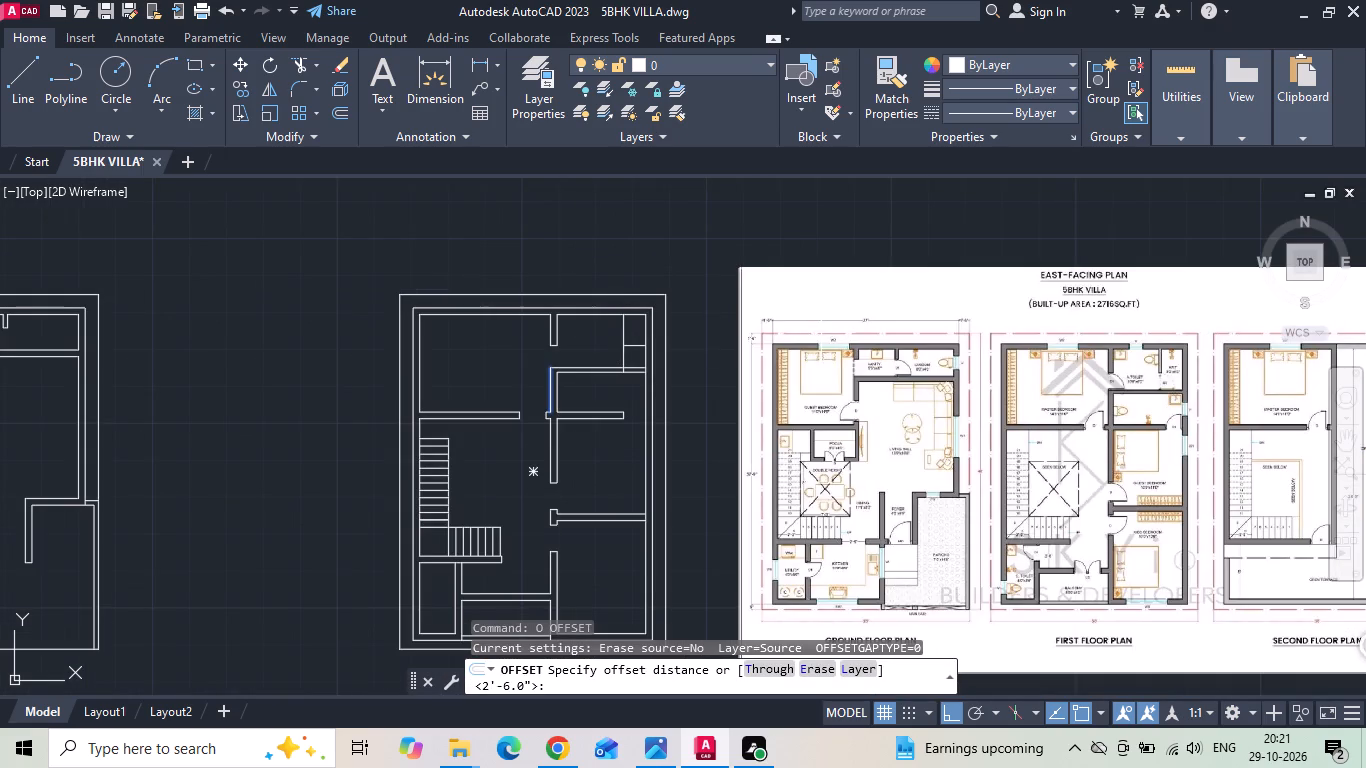
type("6")
key("space")
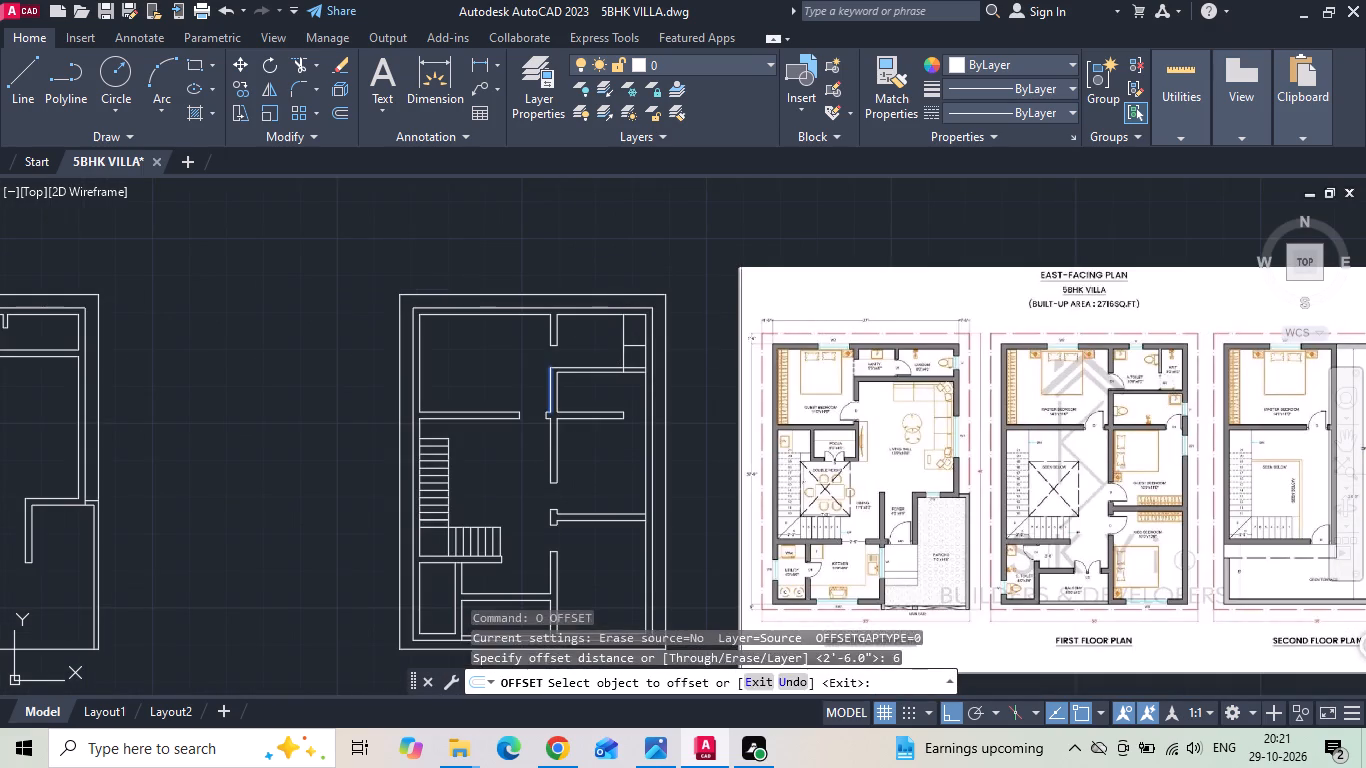
scroll(694, 339, "up", 2)
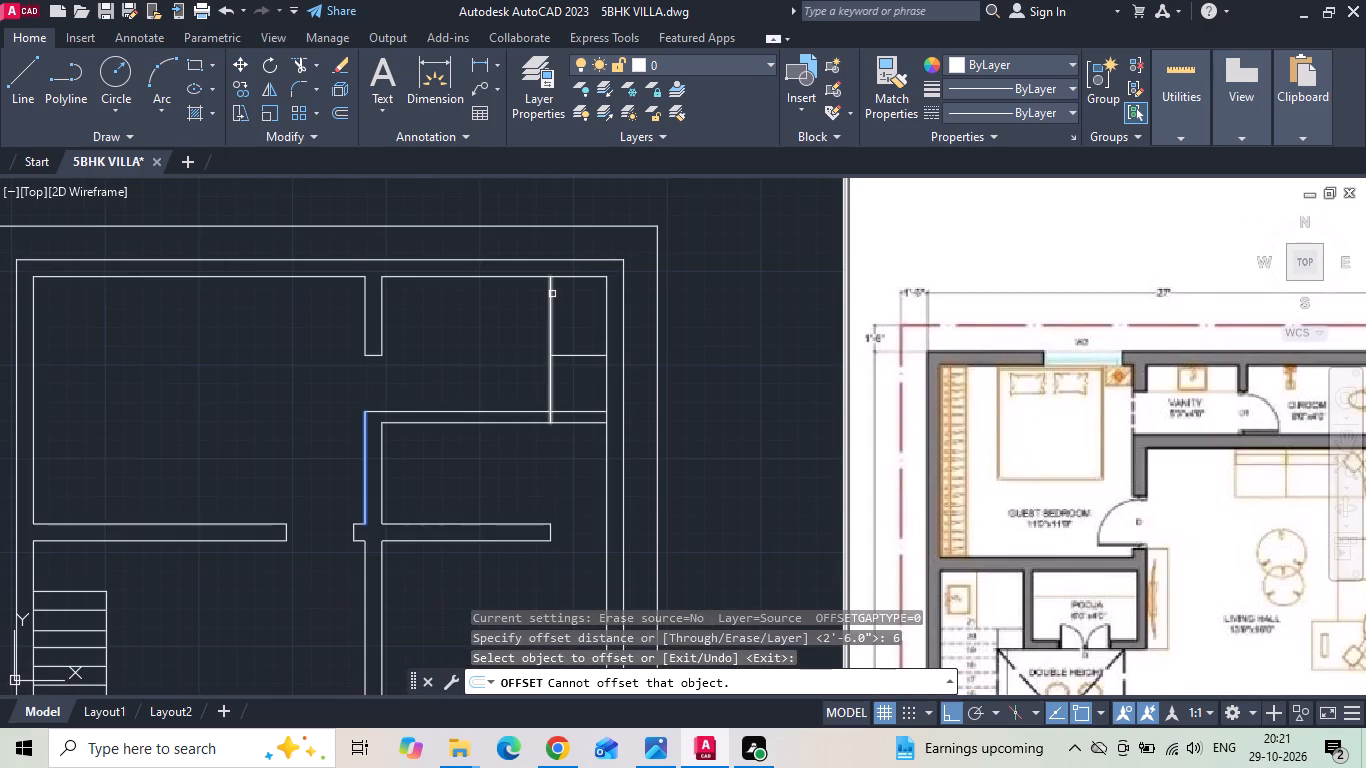
left_click_drag(553, 293, 536, 295)
left_click(482, 313)
key("Escape")
Extend the horizontal opening line to the new partition line and trim the partition's opening south of it.
type("EX")
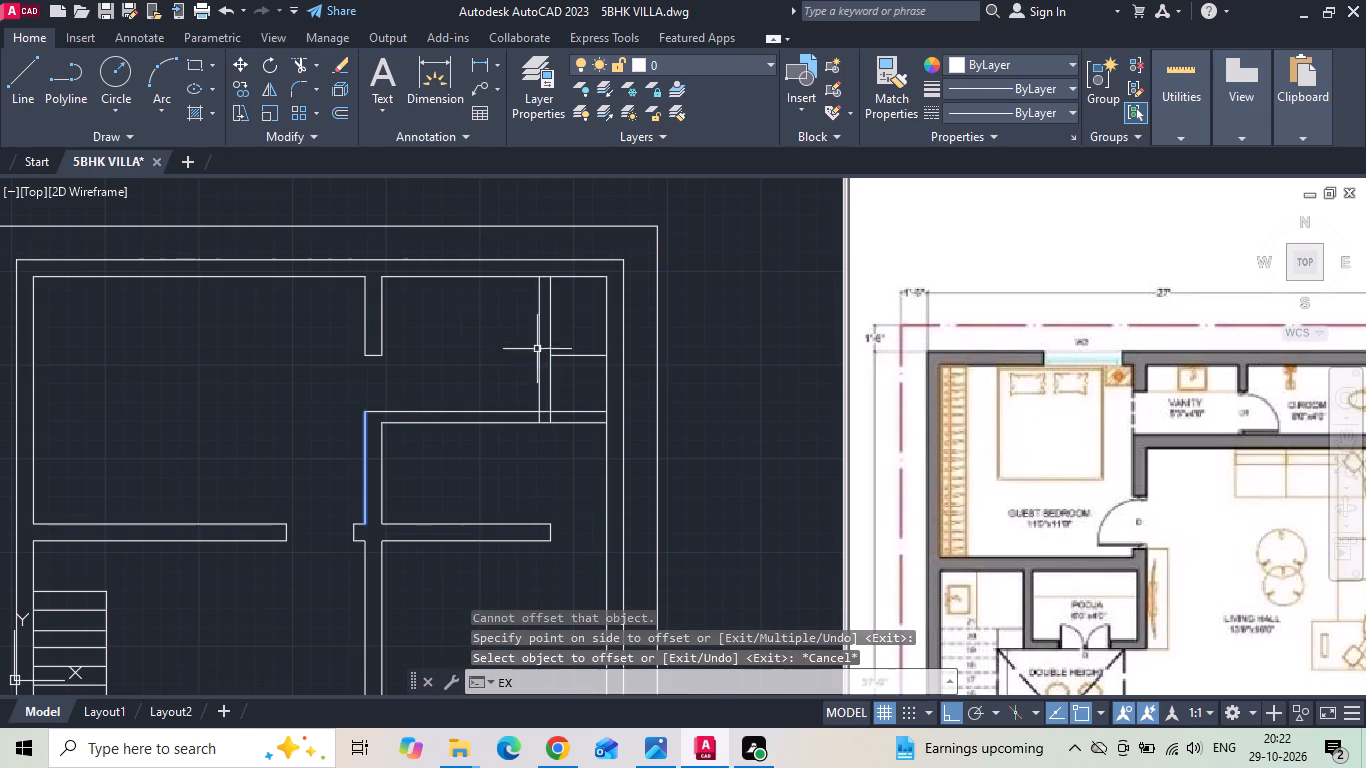
key("space")
left_click(563, 356)
key("Escape")
key("t")
key("r")
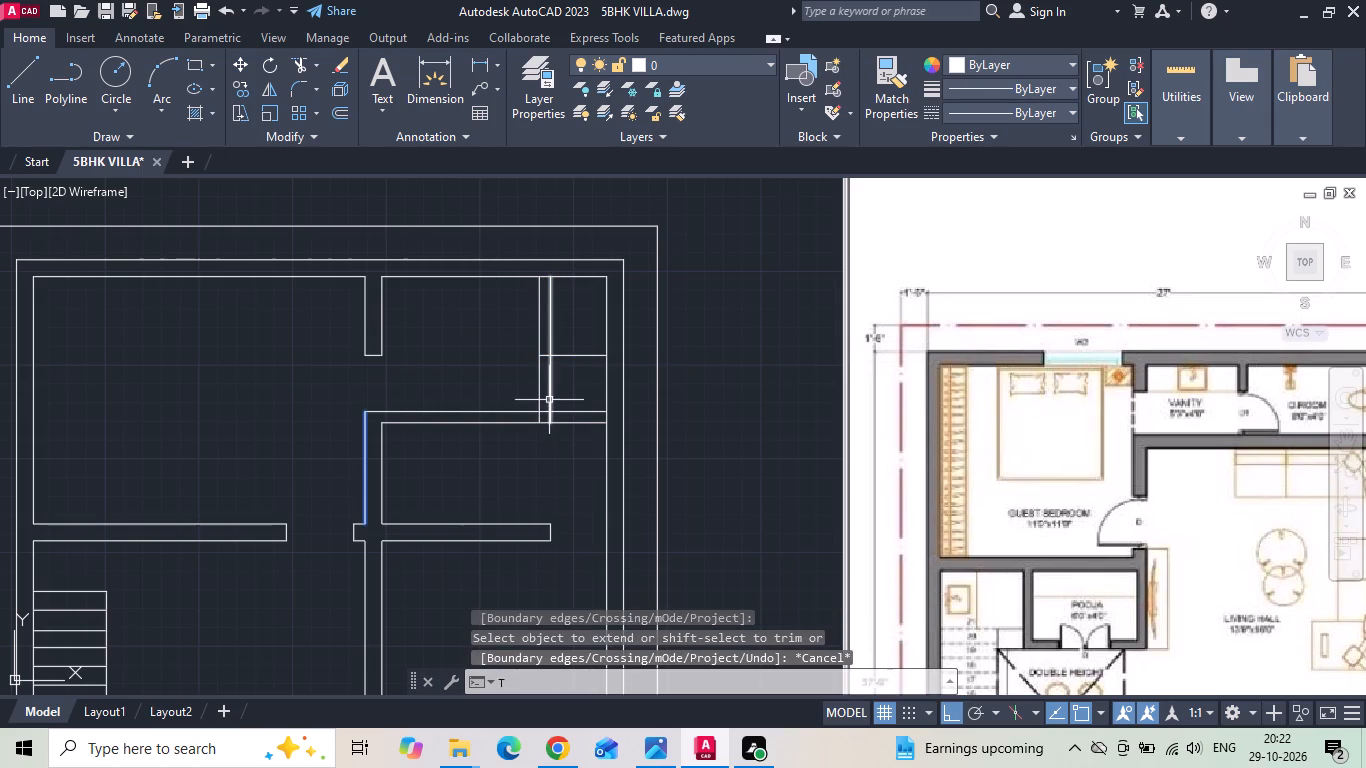
key("space")
key("space")
left_click_drag(524, 392, 567, 348)
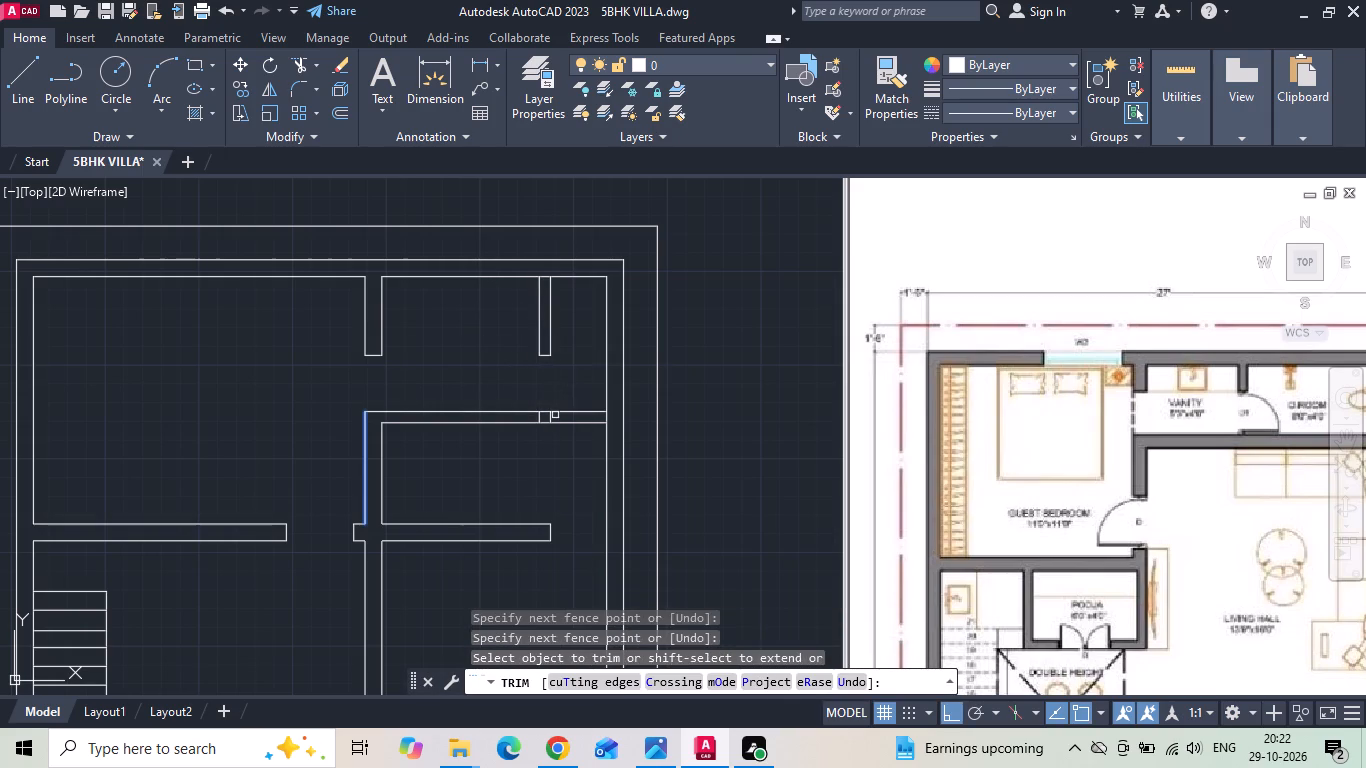
Trim the leftover partition lines inside the toilets' dividing wall and the east wall's inner line where that wall meets it.
left_click(556, 416)
left_click(537, 418)
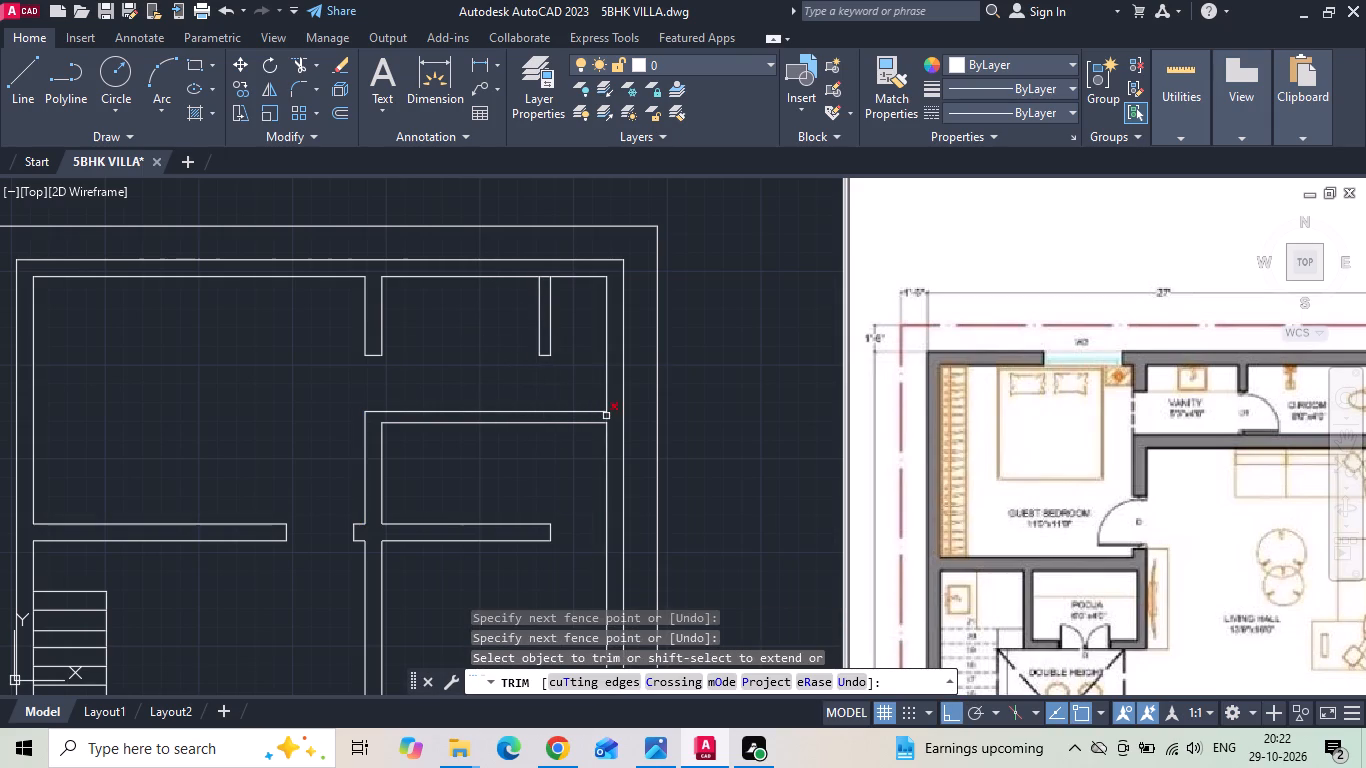
left_click(607, 416)
scroll(538, 427, "down", 2)
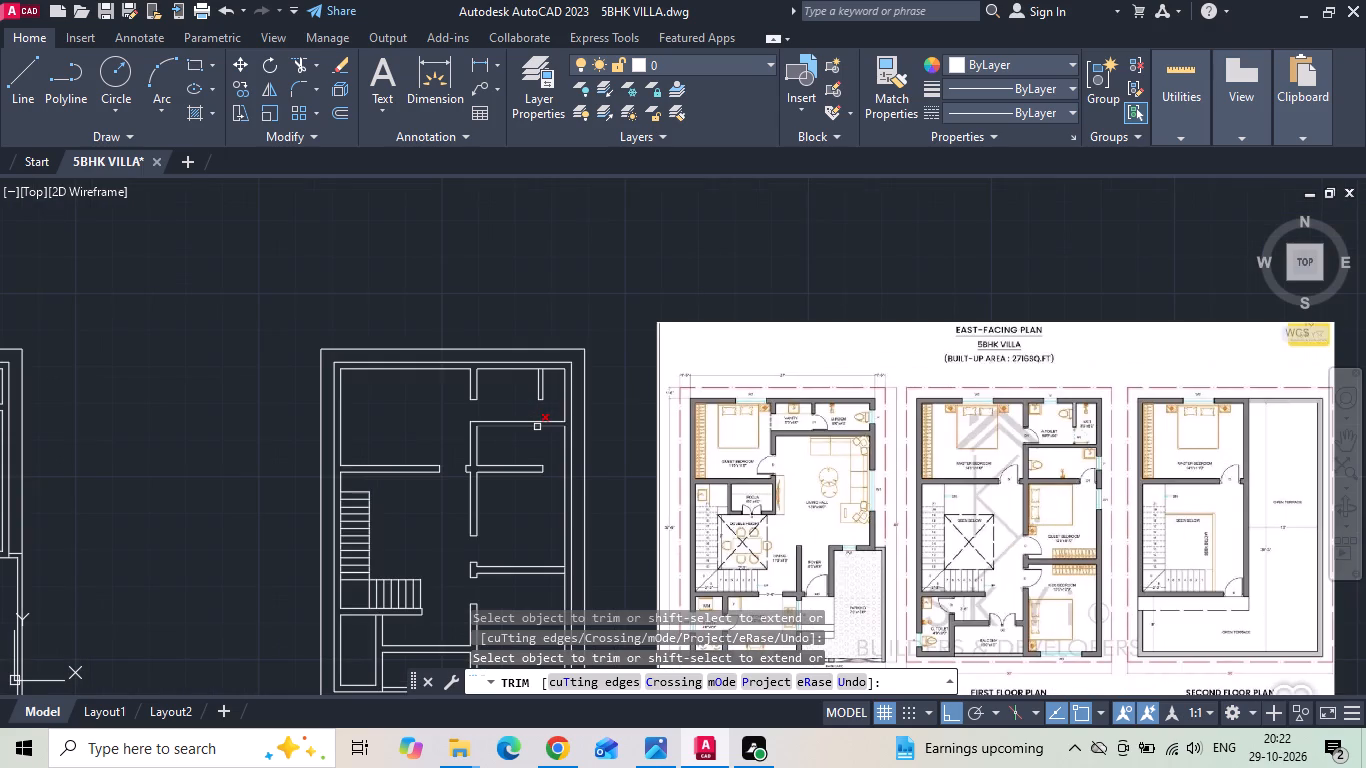
middle_click_drag(534, 426, 531, 352)
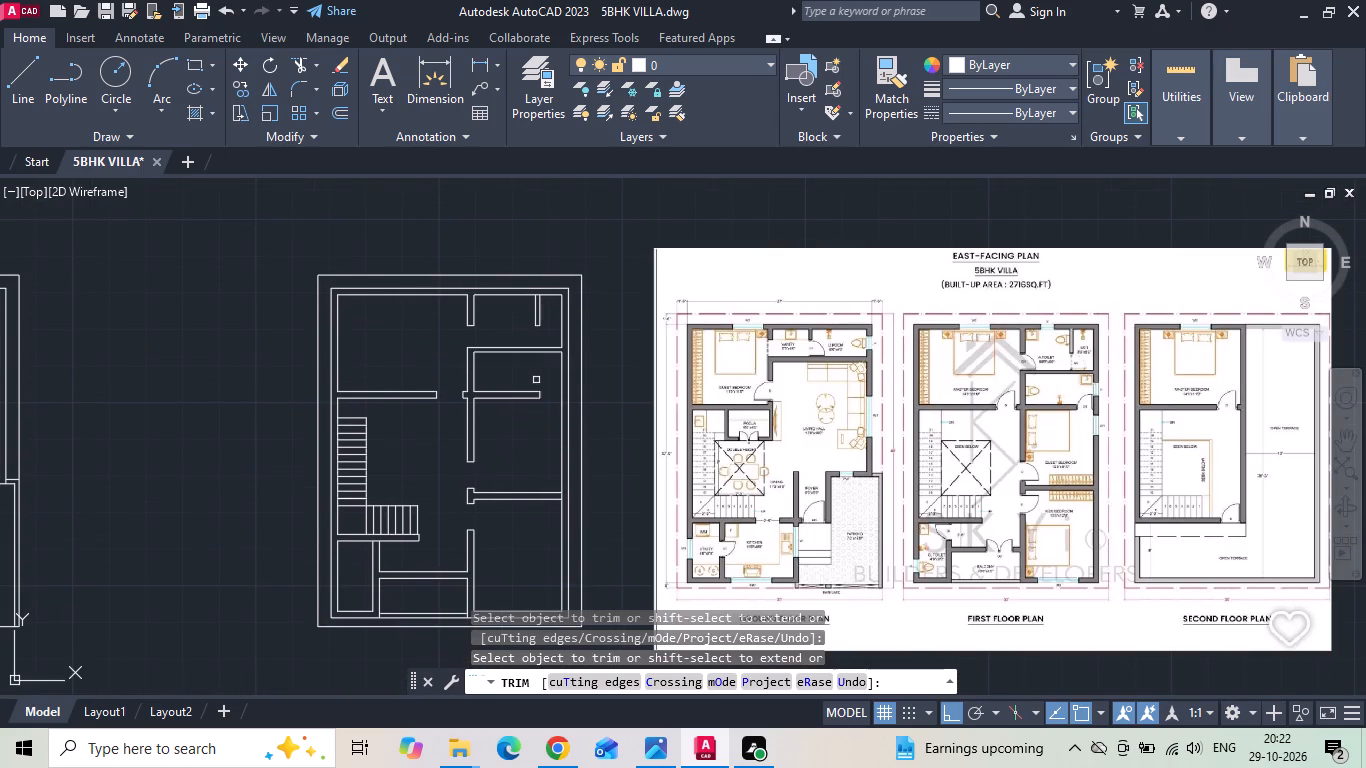
key("Escape")
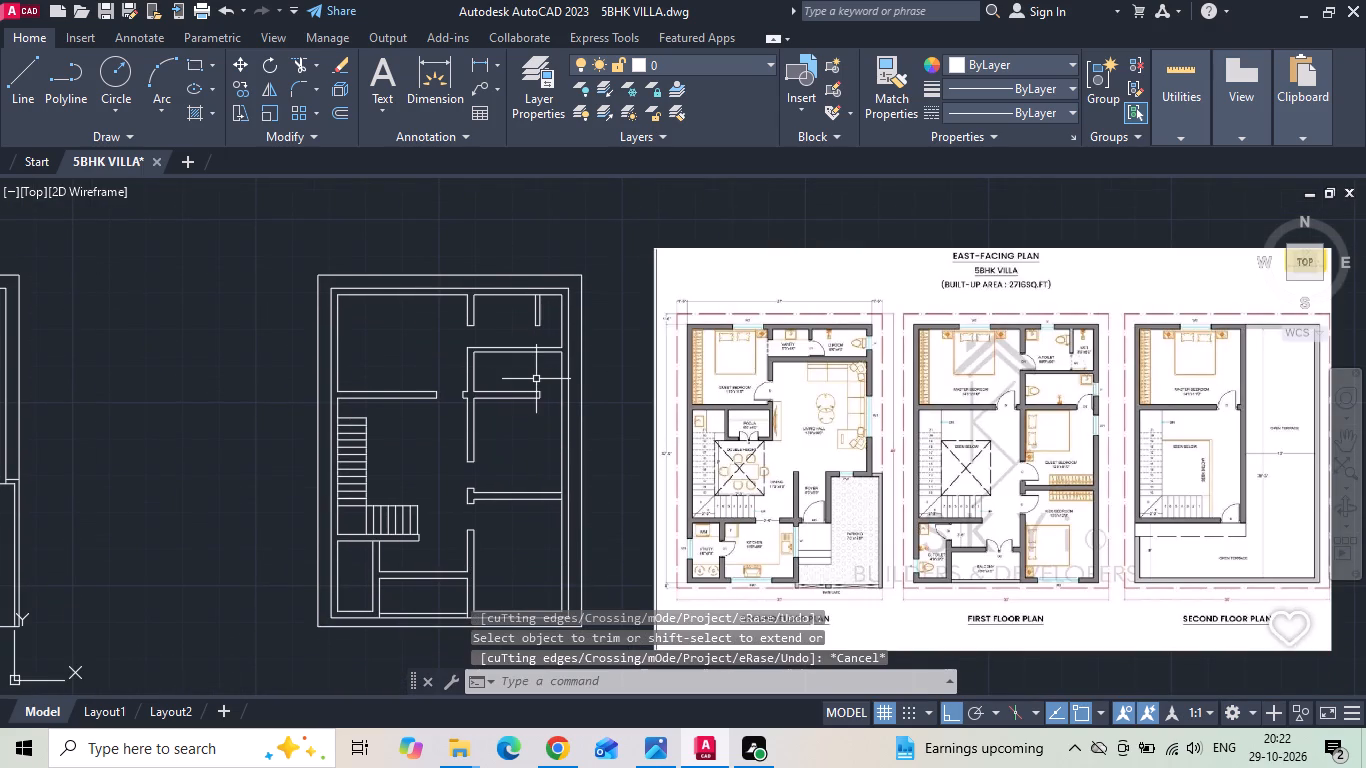
Offset the west face line of the kids bedroom's west wall, north of the balcony, 2' to the west.
middle_click_drag(450, 546, 456, 528)
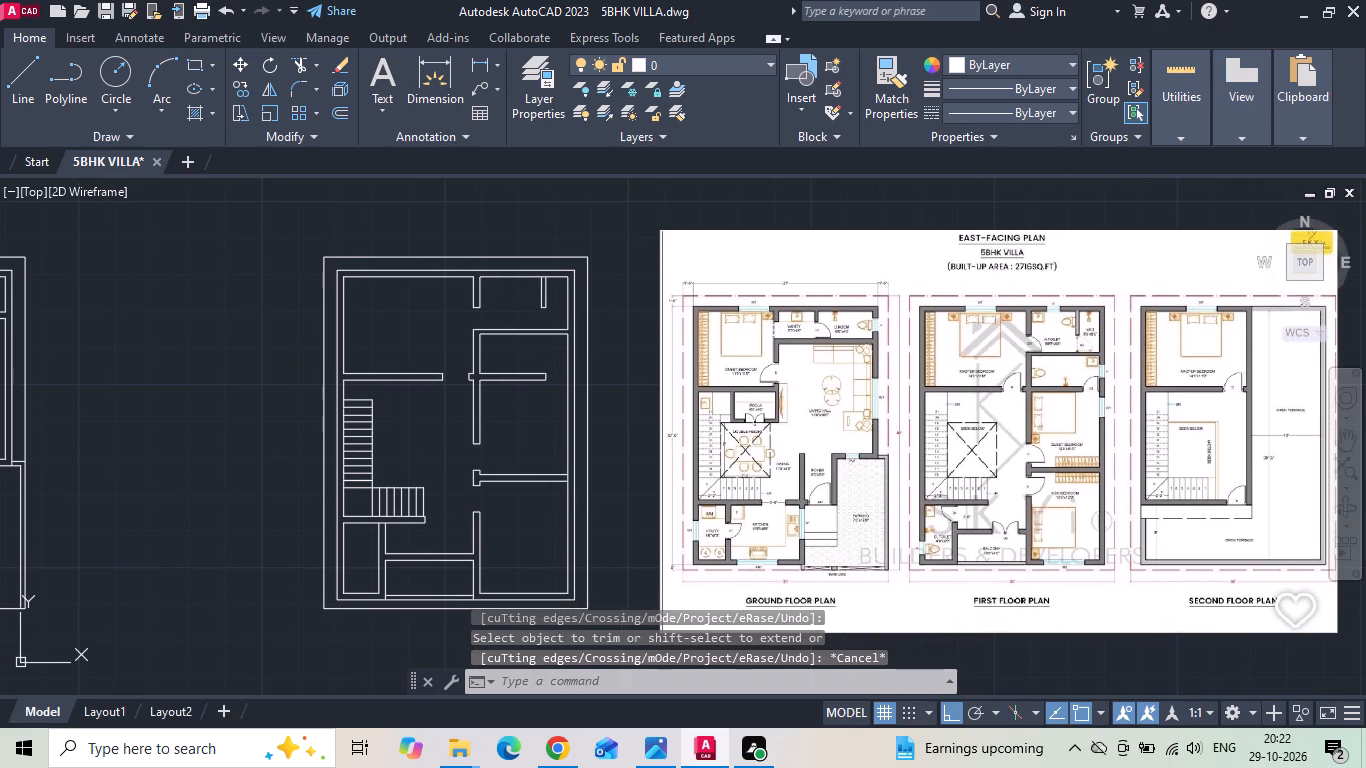
scroll(973, 536, "up", 2)
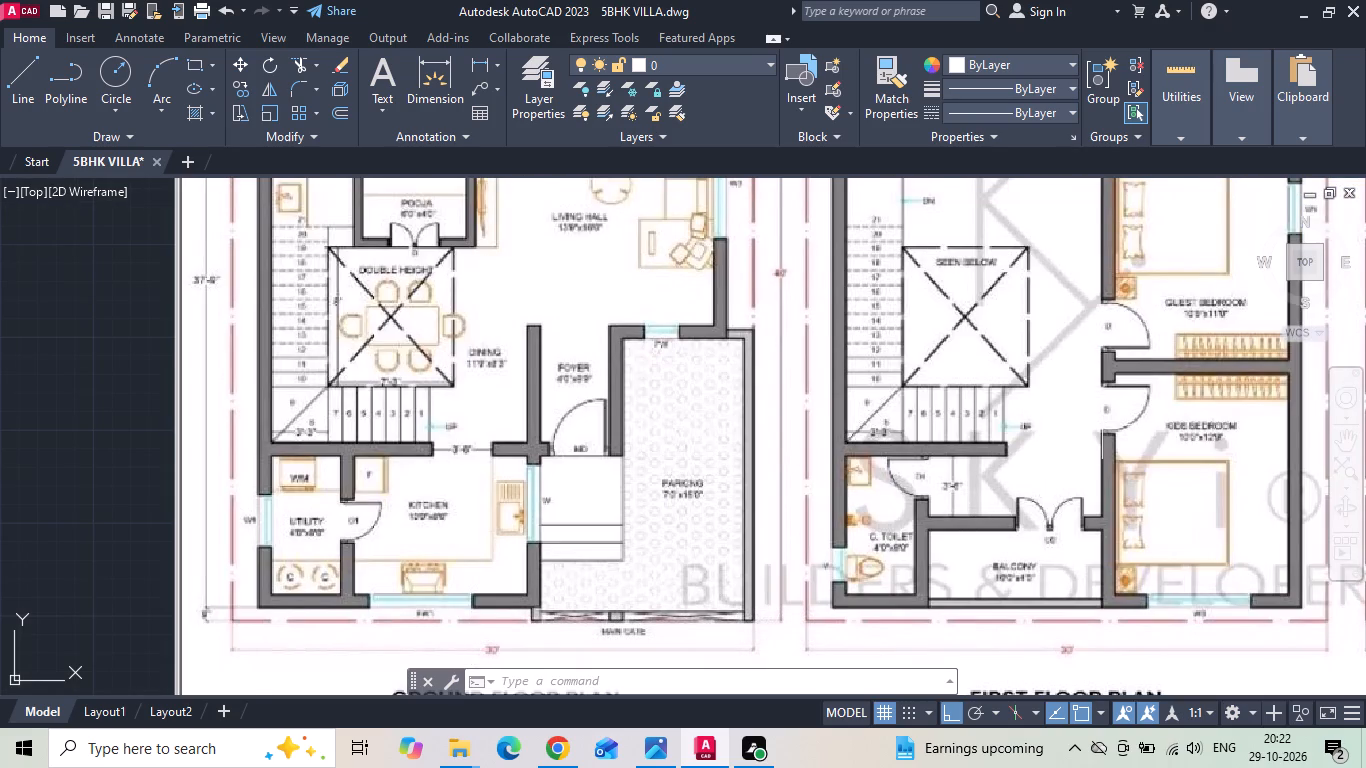
scroll(1102, 425, "down", 4)
scroll(758, 448, "up", 3)
scroll(542, 423, "down", 1)
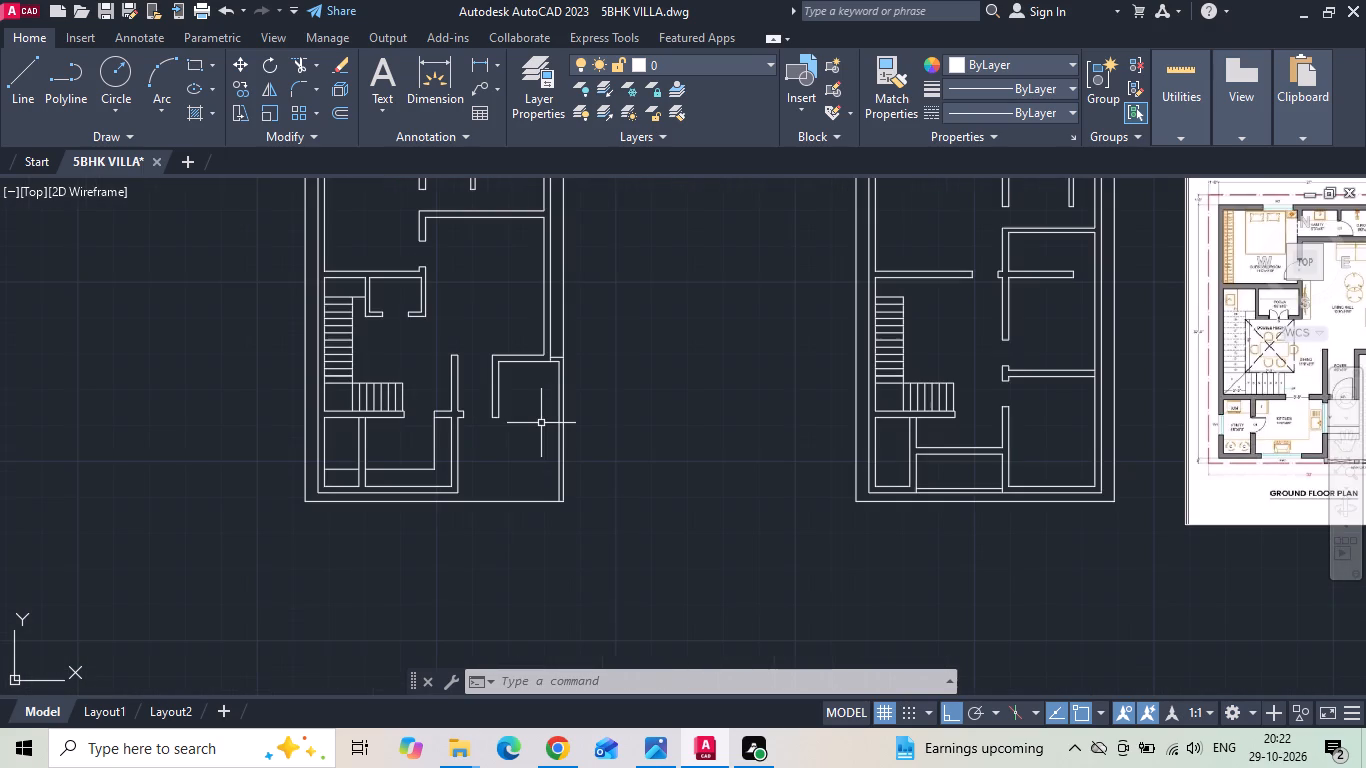
scroll(615, 480, "down", 1)
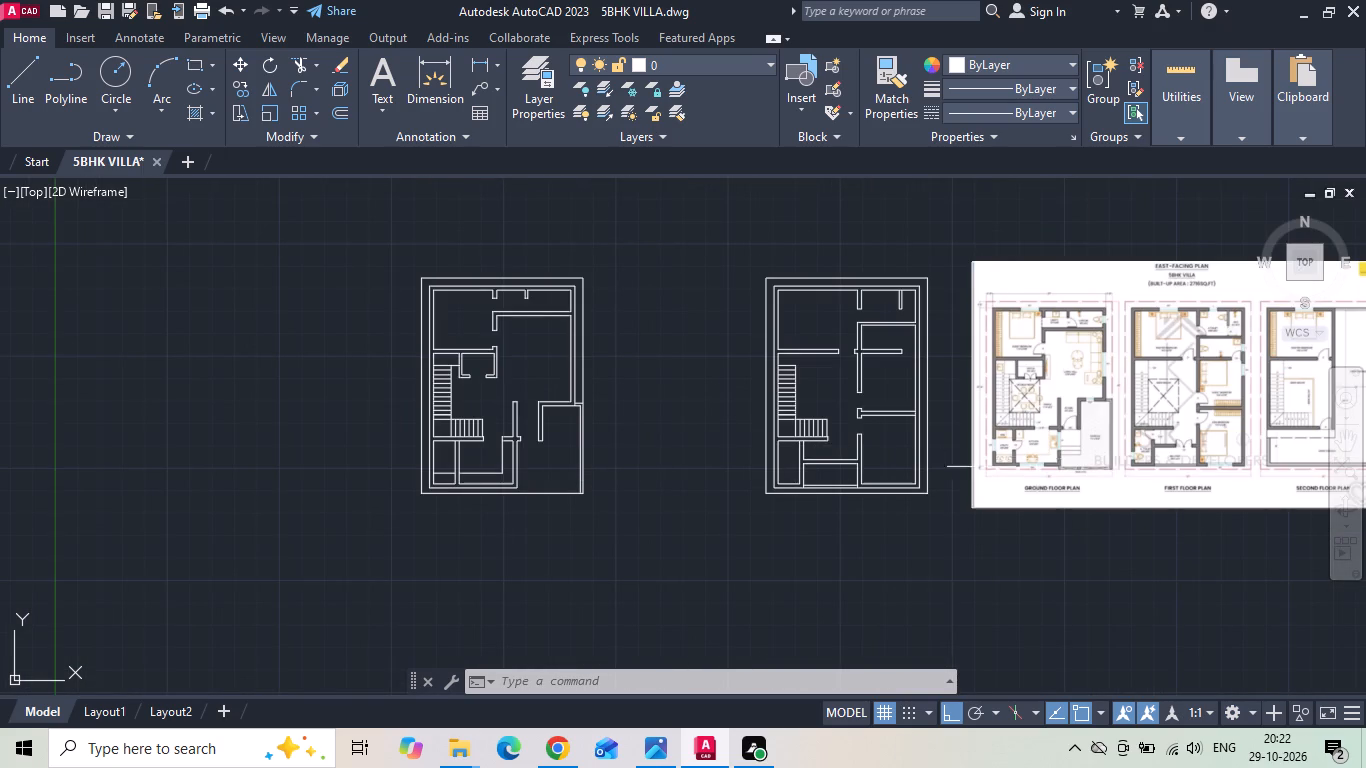
scroll(881, 459, "up", 3)
type("O 2'")
key("Return")
left_click(793, 440)
left_click(753, 445)
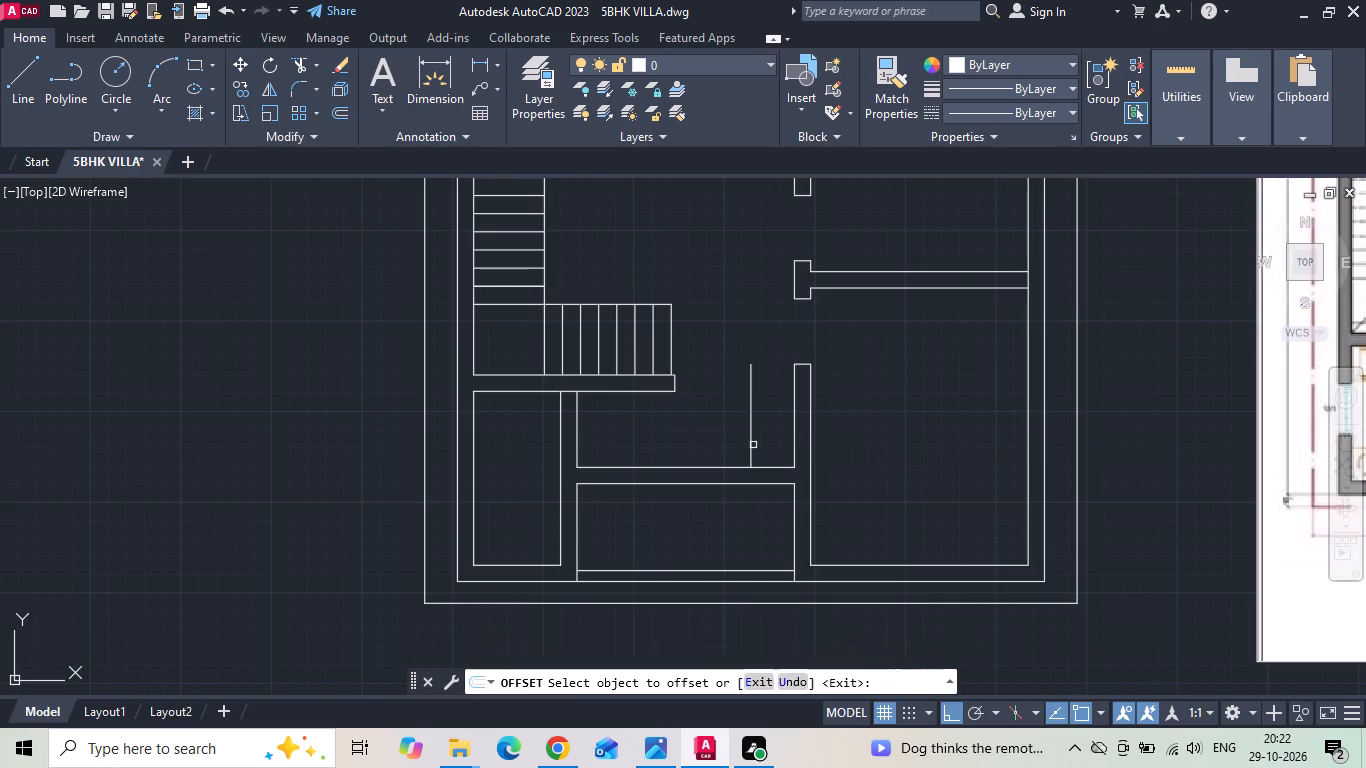
Offset the new vertical line above the balcony wall 4' to the west for the balcony door opening.
key("Escape")
key("o")
key("space")
type("4'")
key("Return")
left_click(753, 436)
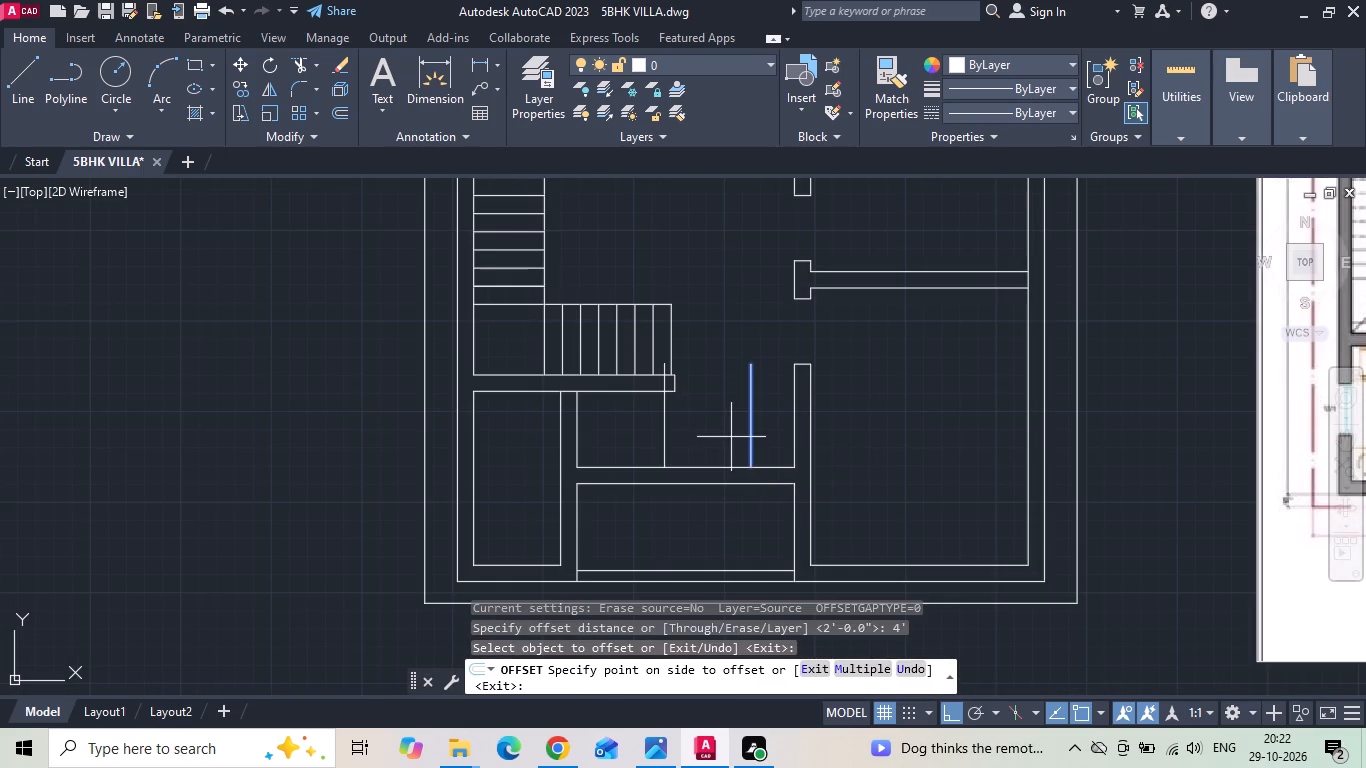
scroll(731, 437, "down", 1)
middle_click_drag(714, 435, 548, 418)
scroll(548, 418, "down", 1)
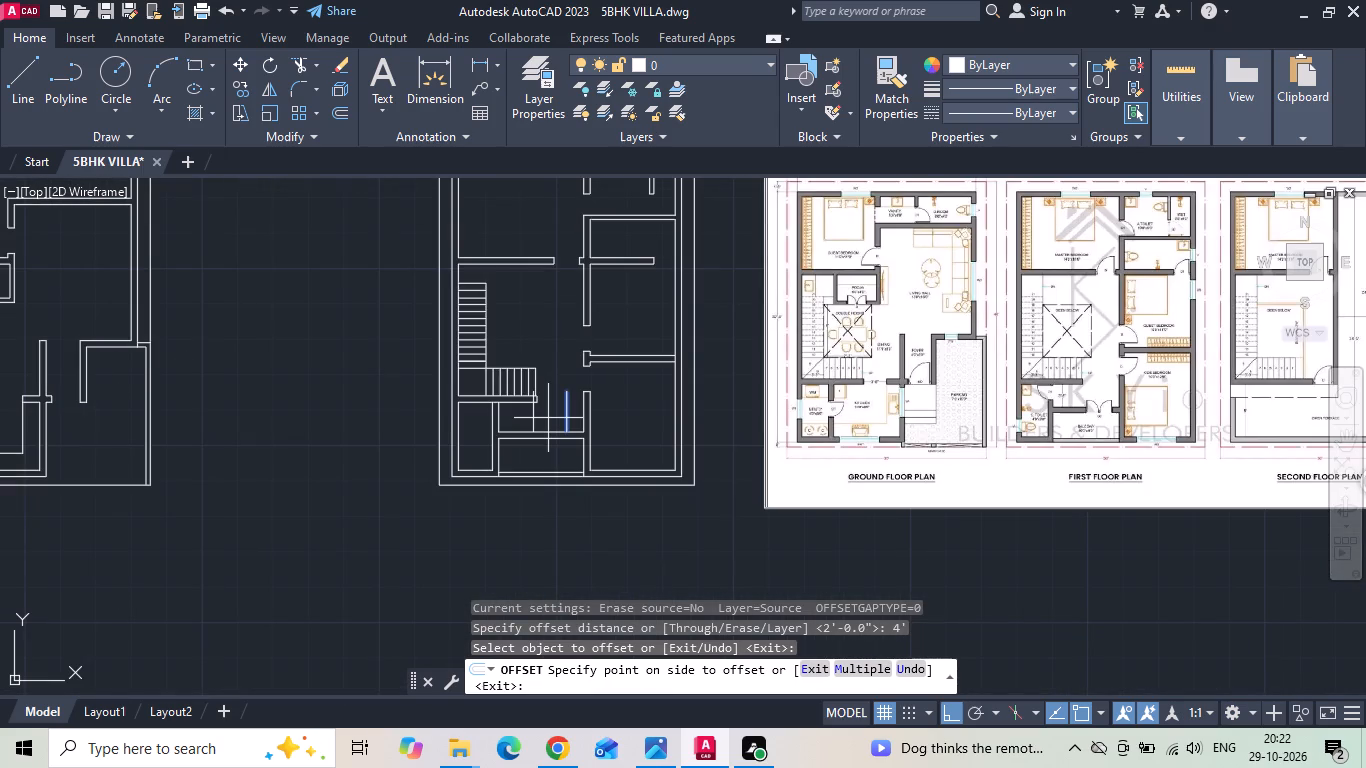
scroll(548, 418, "up", 1)
left_click(559, 409)
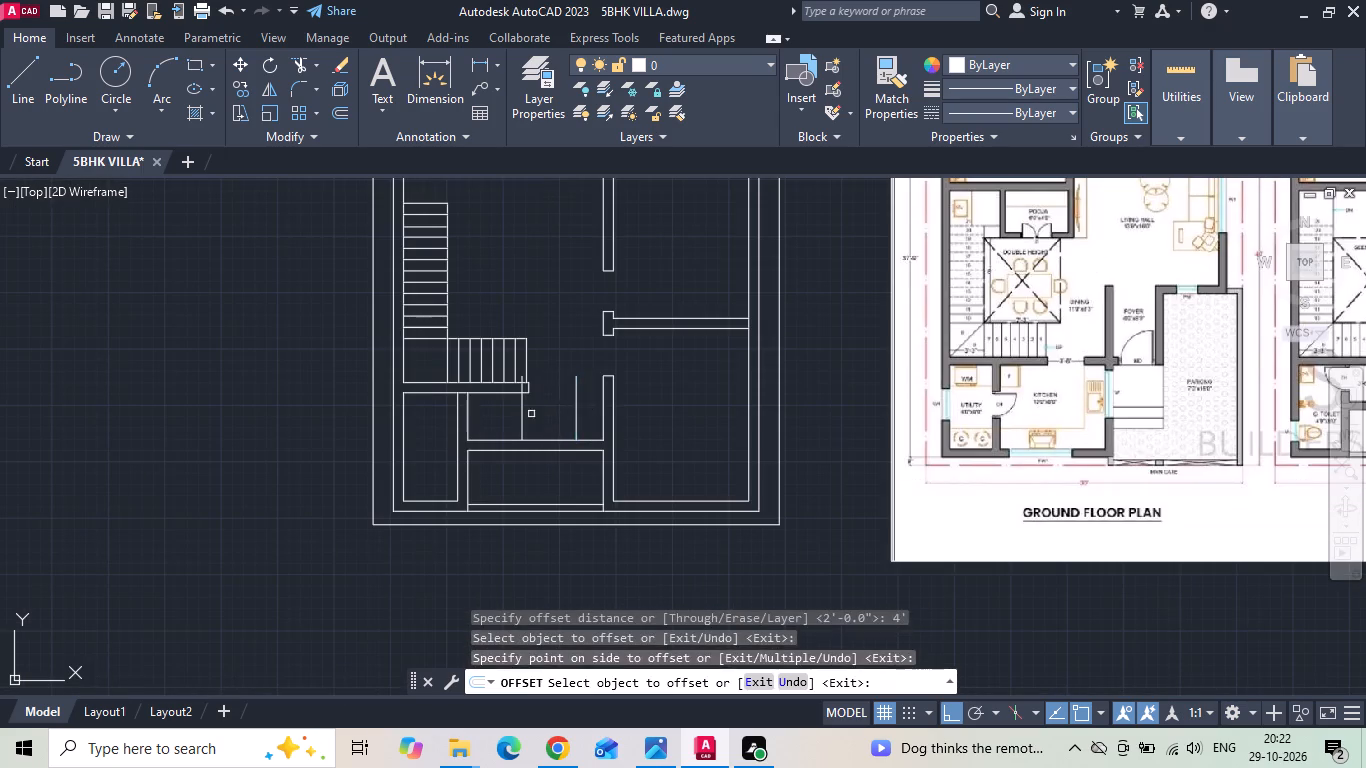
scroll(517, 417, "down", 2)
key("Escape")
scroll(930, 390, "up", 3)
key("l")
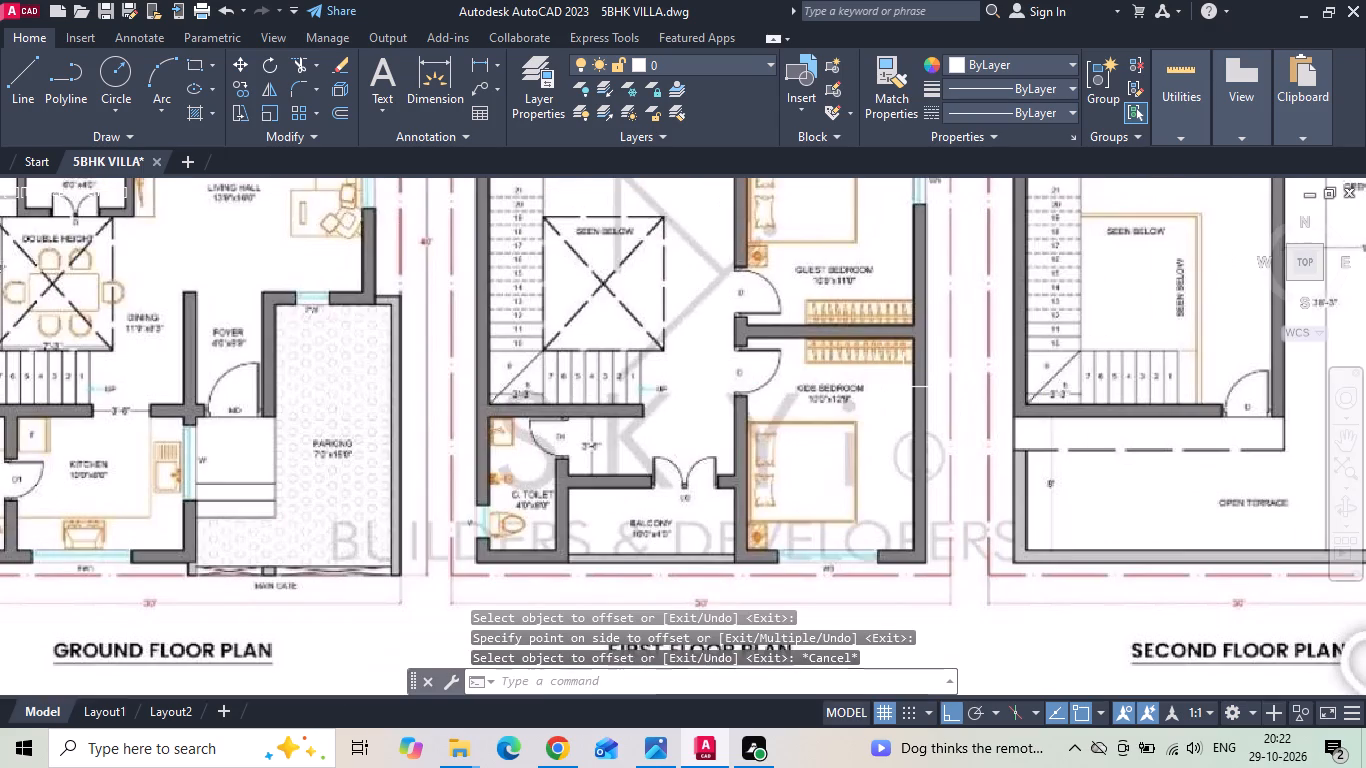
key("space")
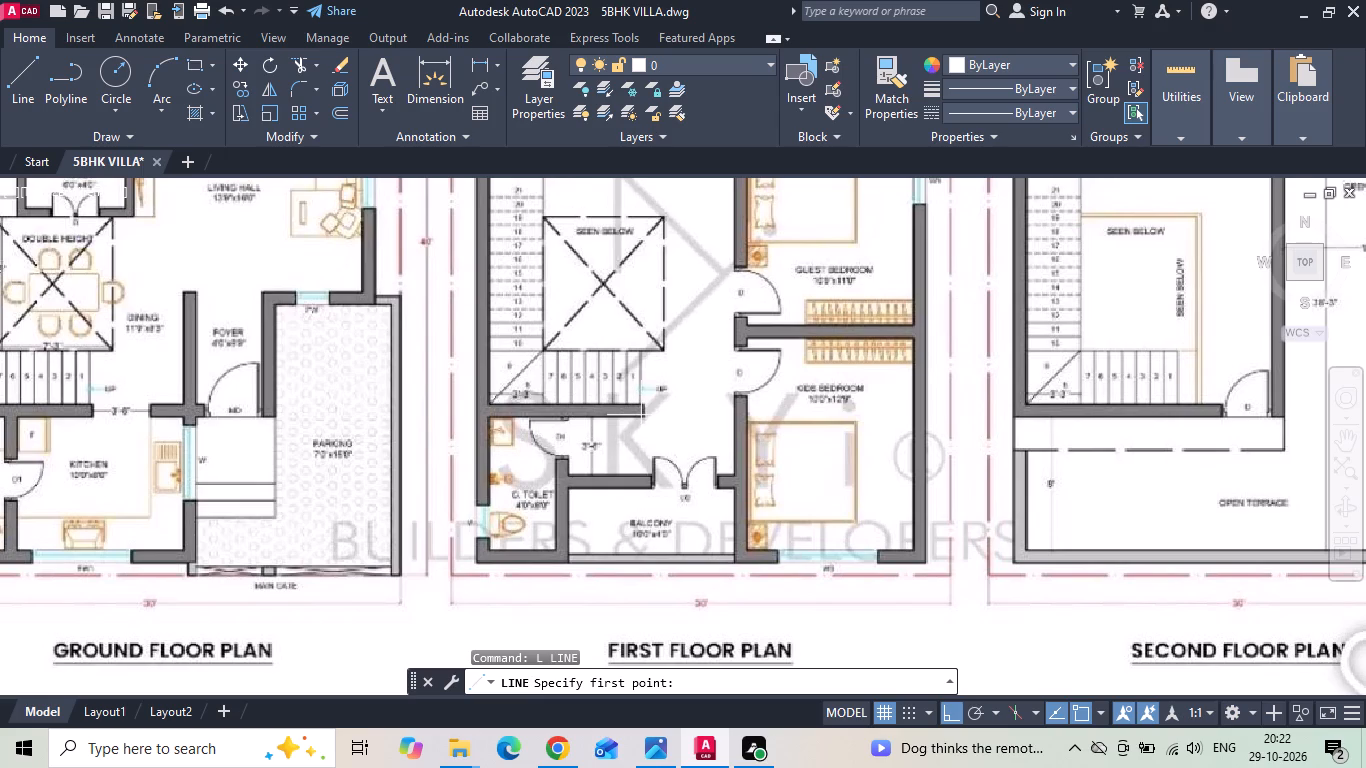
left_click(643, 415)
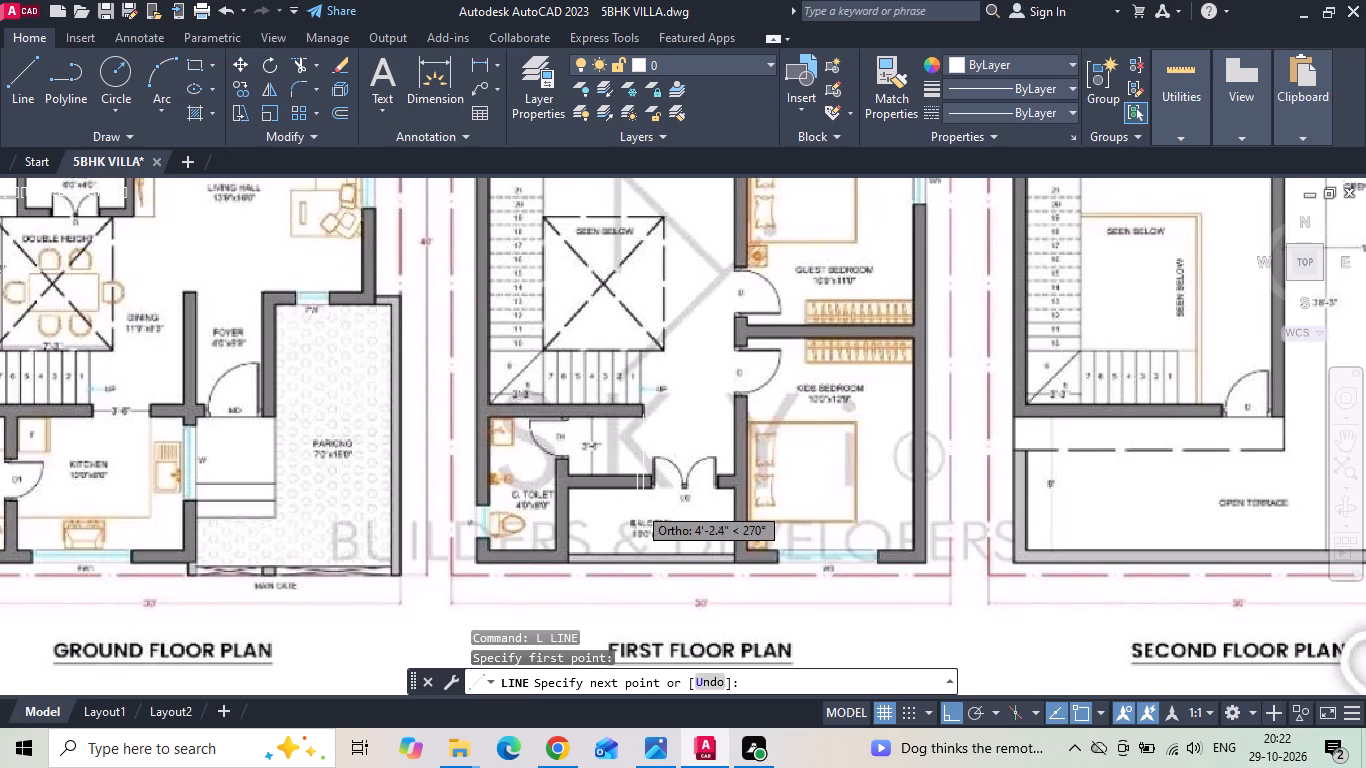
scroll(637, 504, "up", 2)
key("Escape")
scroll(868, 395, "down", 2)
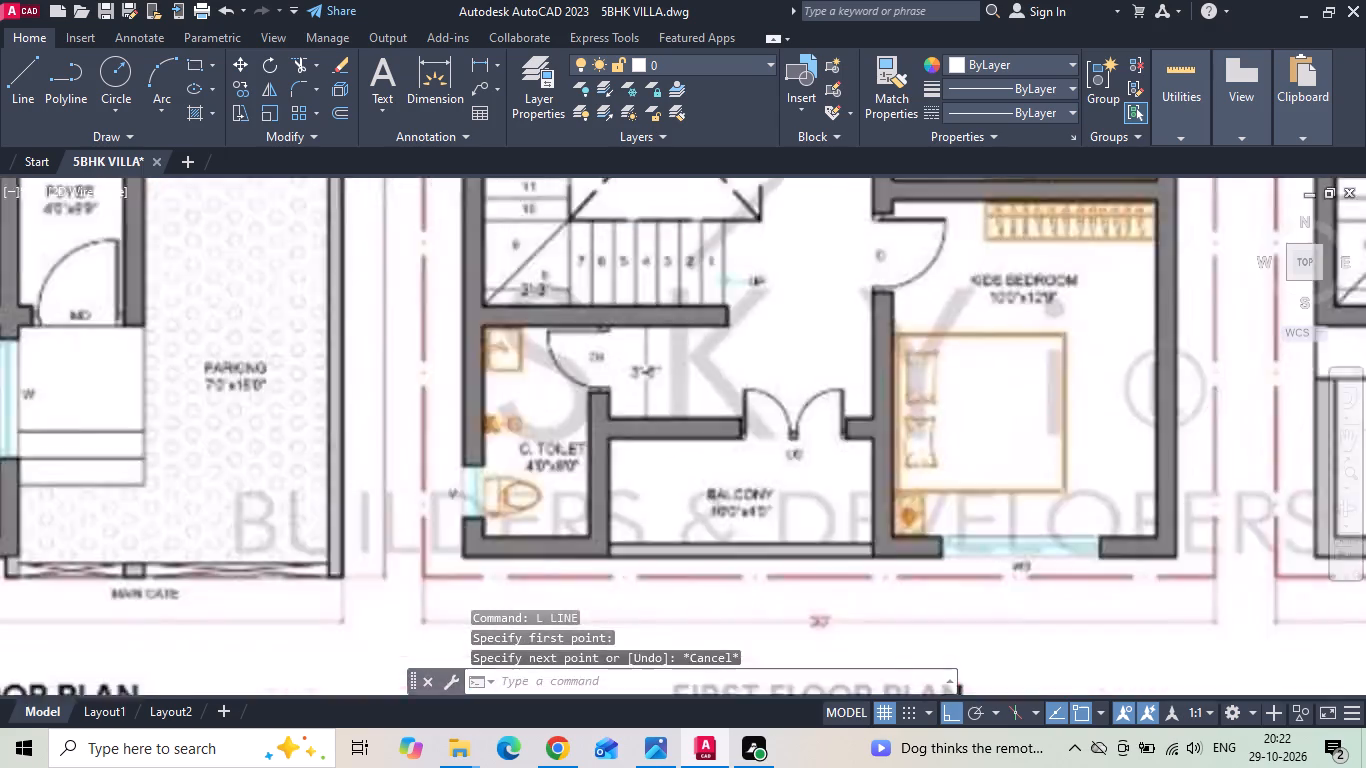
Move both vertical balcony door opening lines 6" to the east.
scroll(888, 396, "down", 2)
scroll(359, 432, "up", 3)
middle_click_drag(424, 414, 483, 415)
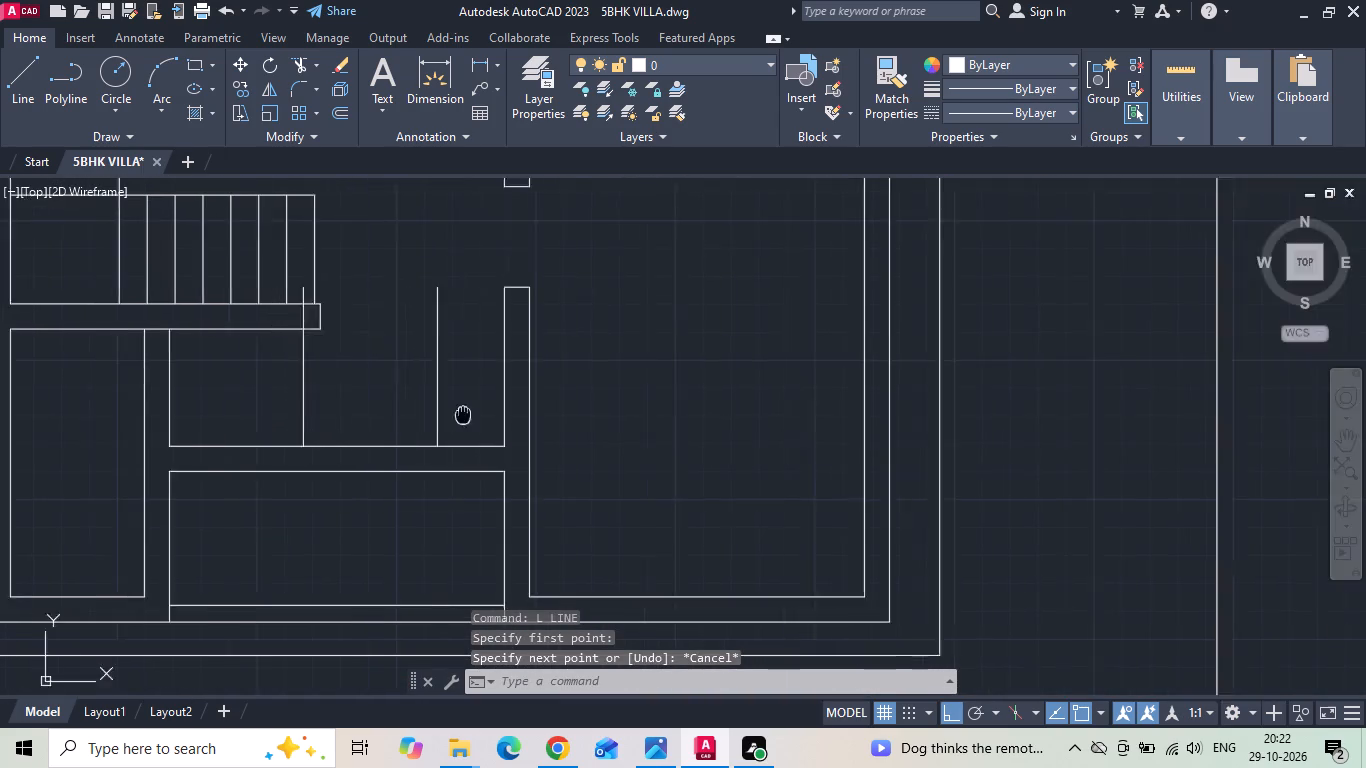
middle_click_drag(483, 415, 496, 415)
left_click_drag(499, 417, 485, 418)
left_click(325, 394)
right_click(325, 394)
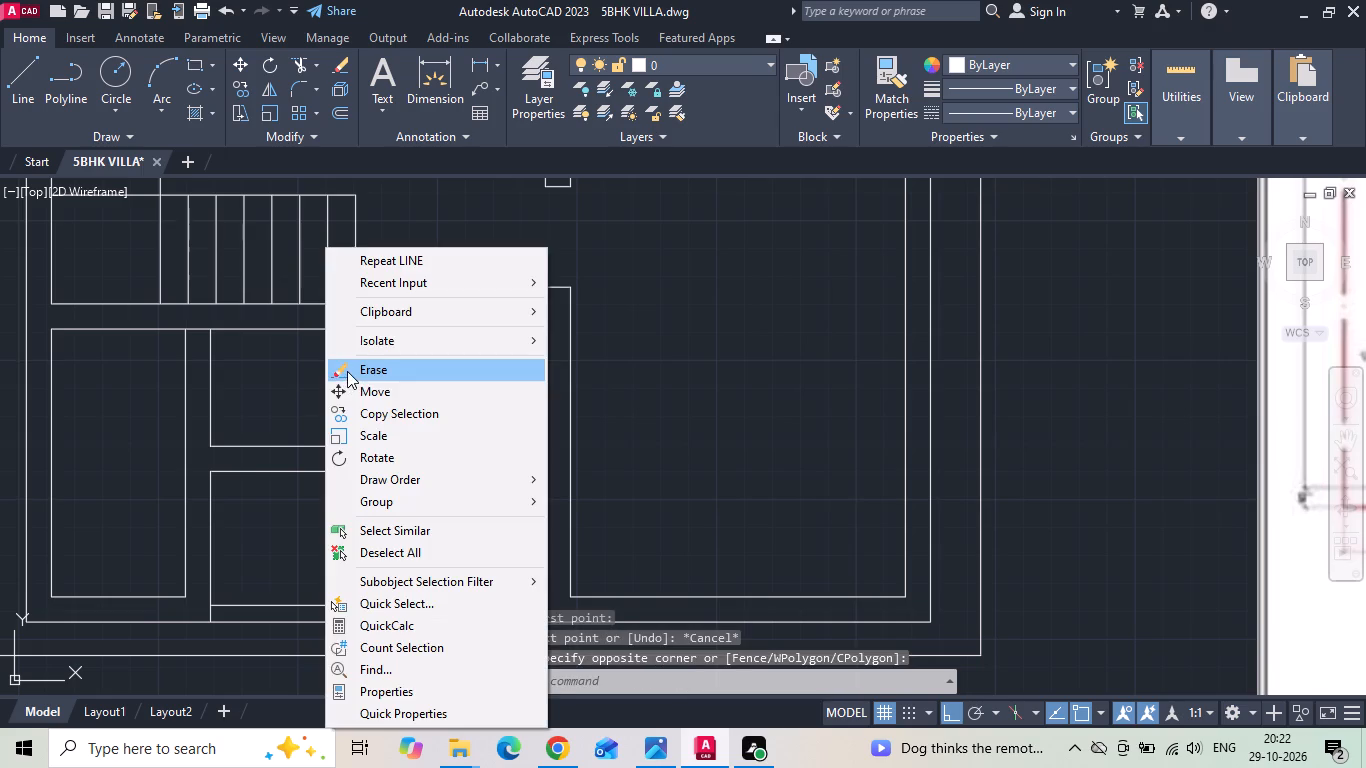
left_click(347, 390)
left_click(655, 414)
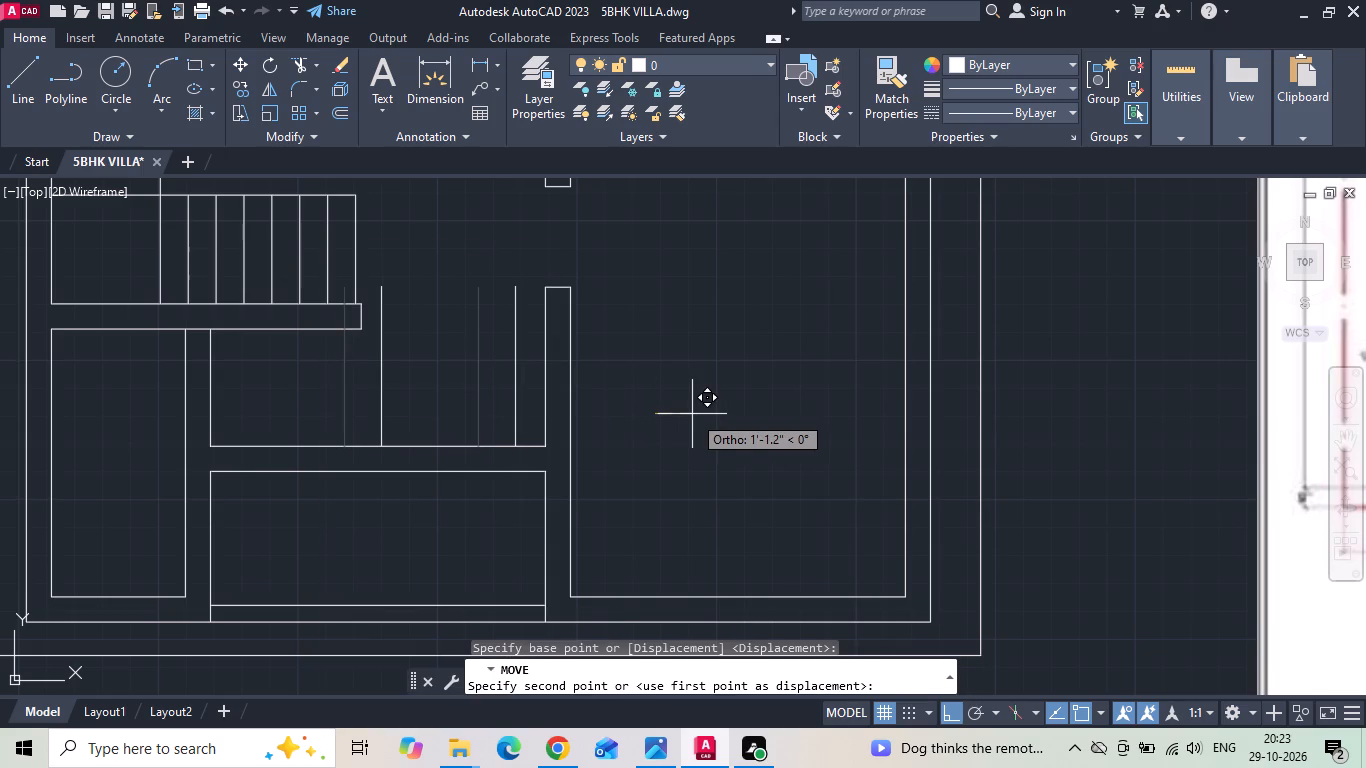
type("6")
key("space")
Move only the west line of the balcony door opening another 6" to the east.
scroll(692, 414, "down", 1)
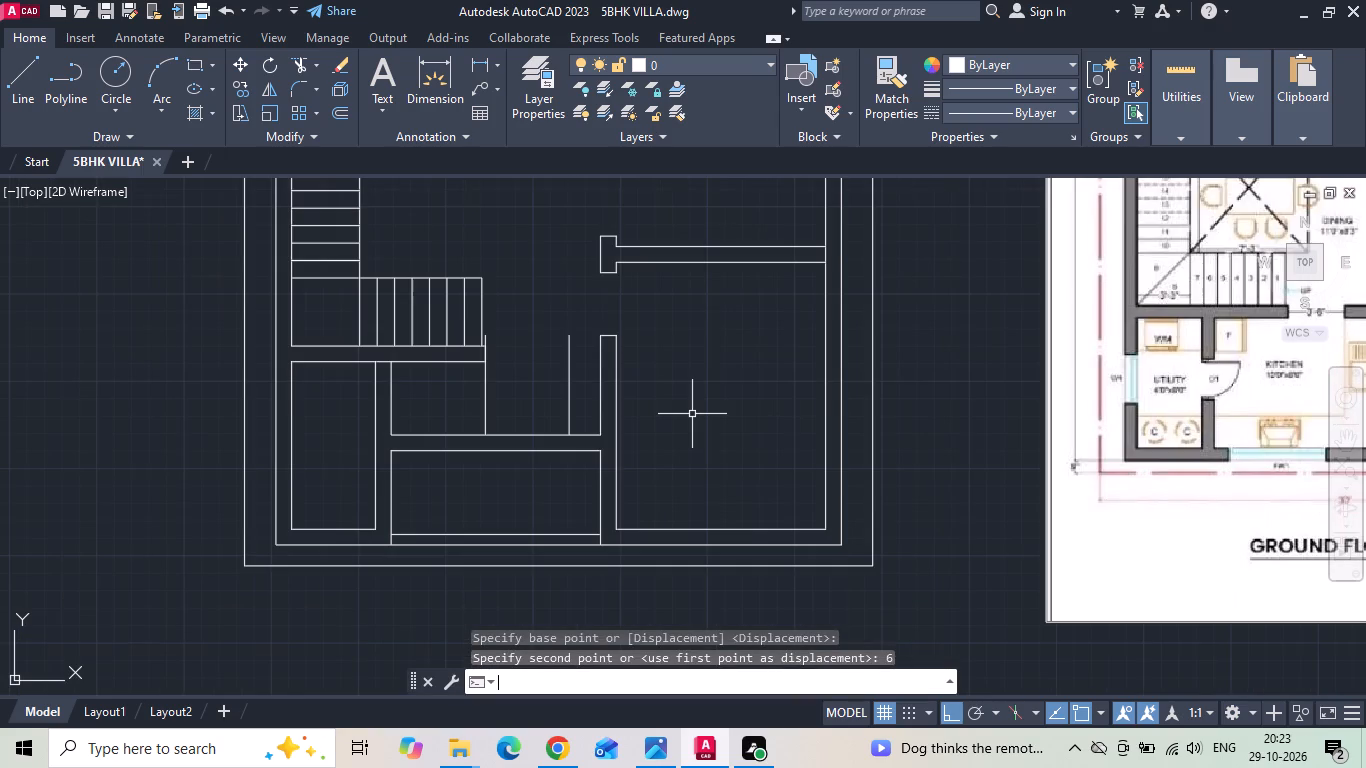
scroll(483, 340, "up", 1)
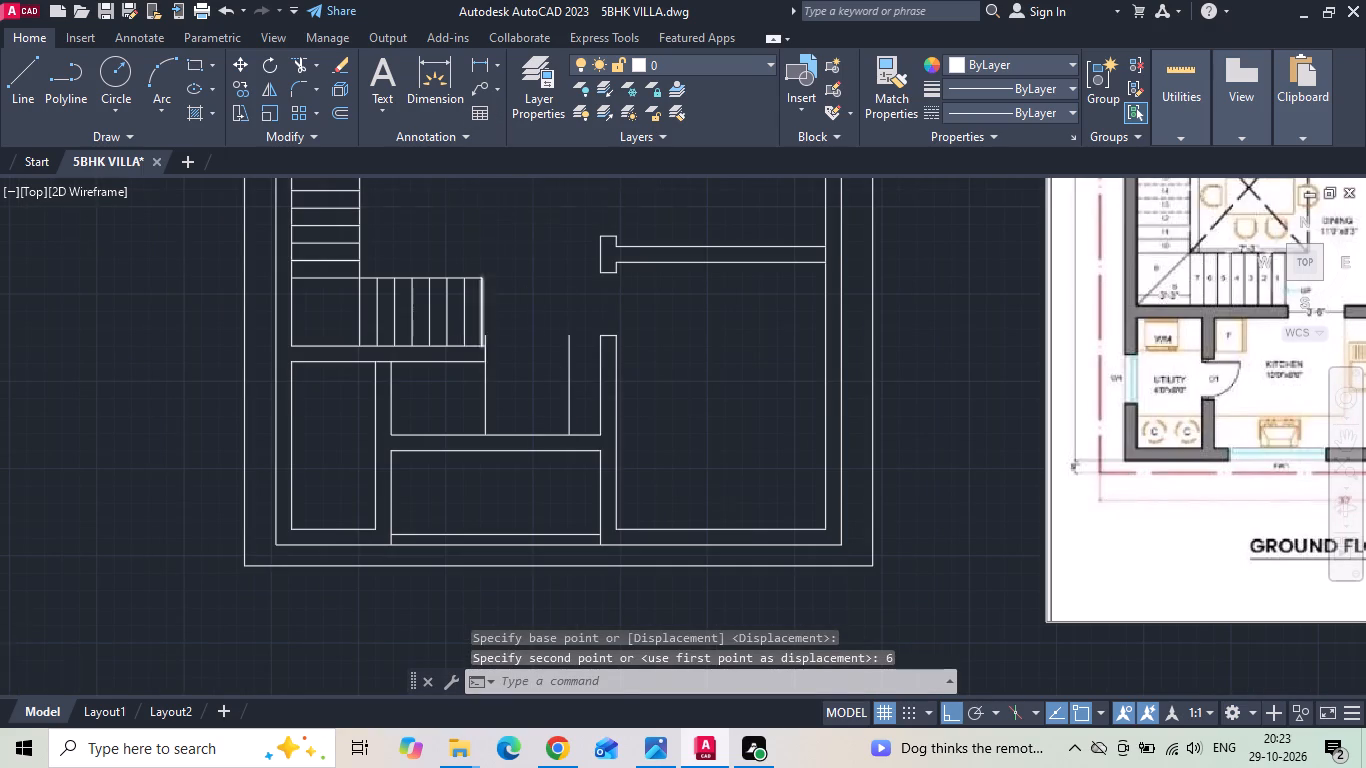
left_click_drag(513, 428, 493, 433)
left_click(460, 435)
right_click(460, 435)
left_click(504, 372)
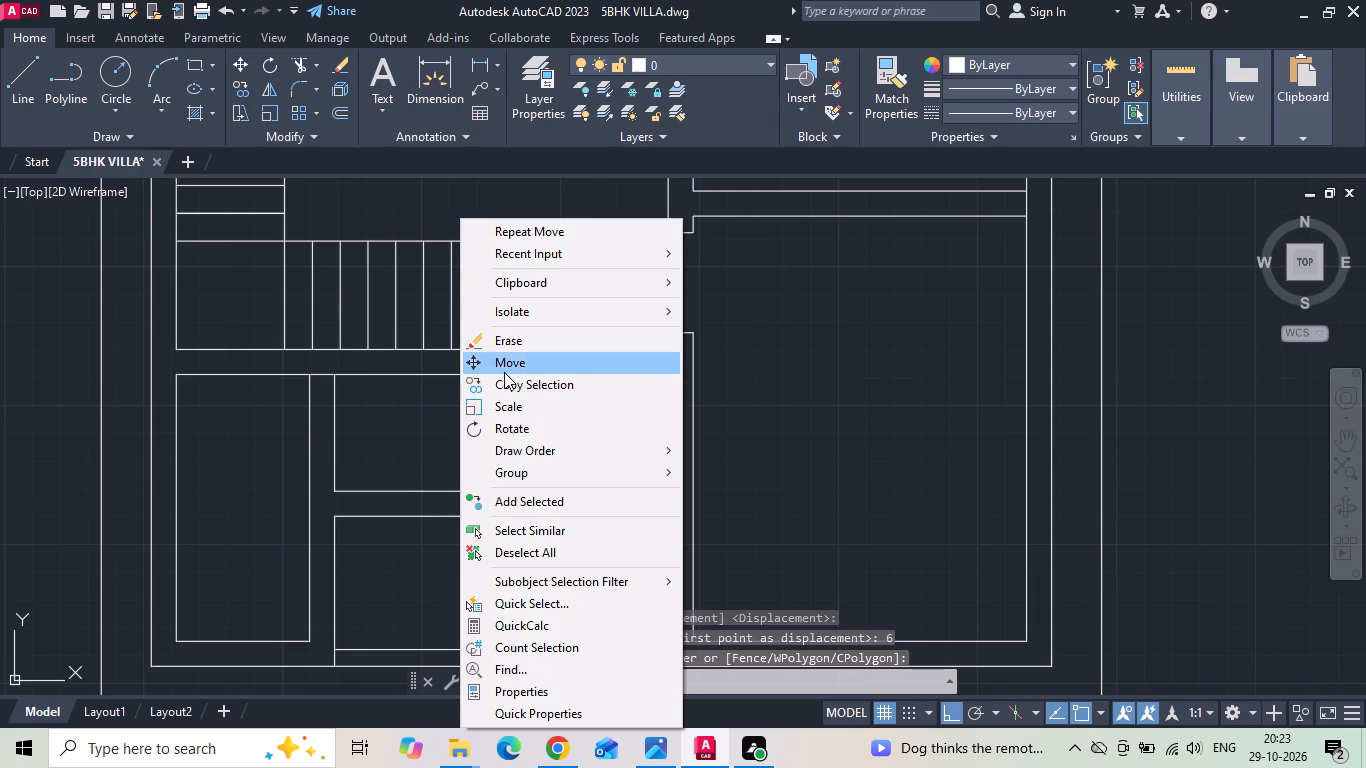
left_click(525, 406)
type("6")
key("space")
Extend both opening lines across the balcony's north wall, and trim their excess above it and the wall lines between them.
type("EX")
key("space")
left_click_drag(463, 448, 631, 455)
key("Escape")
type("TR")
key("space")
left_click_drag(632, 460, 441, 461)
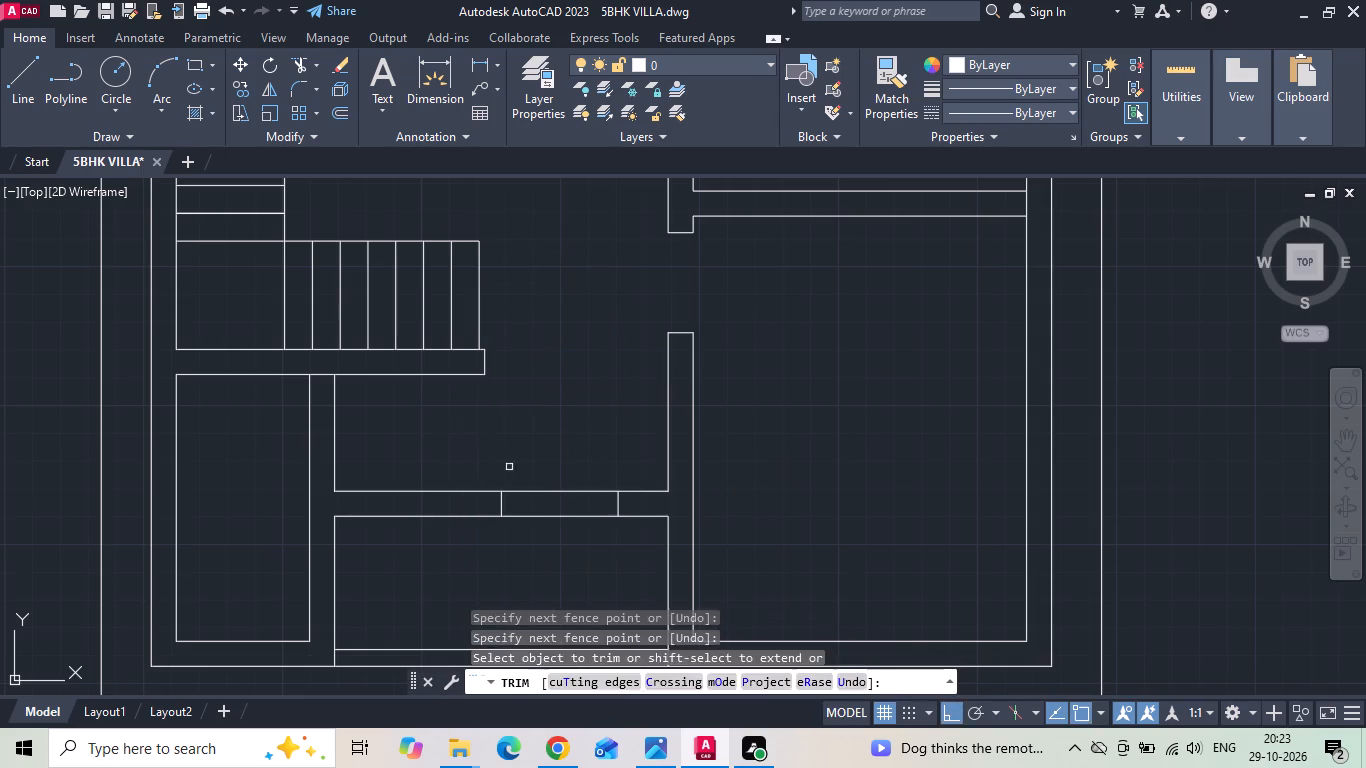
left_click_drag(533, 468, 544, 546)
scroll(574, 442, "down", 2)
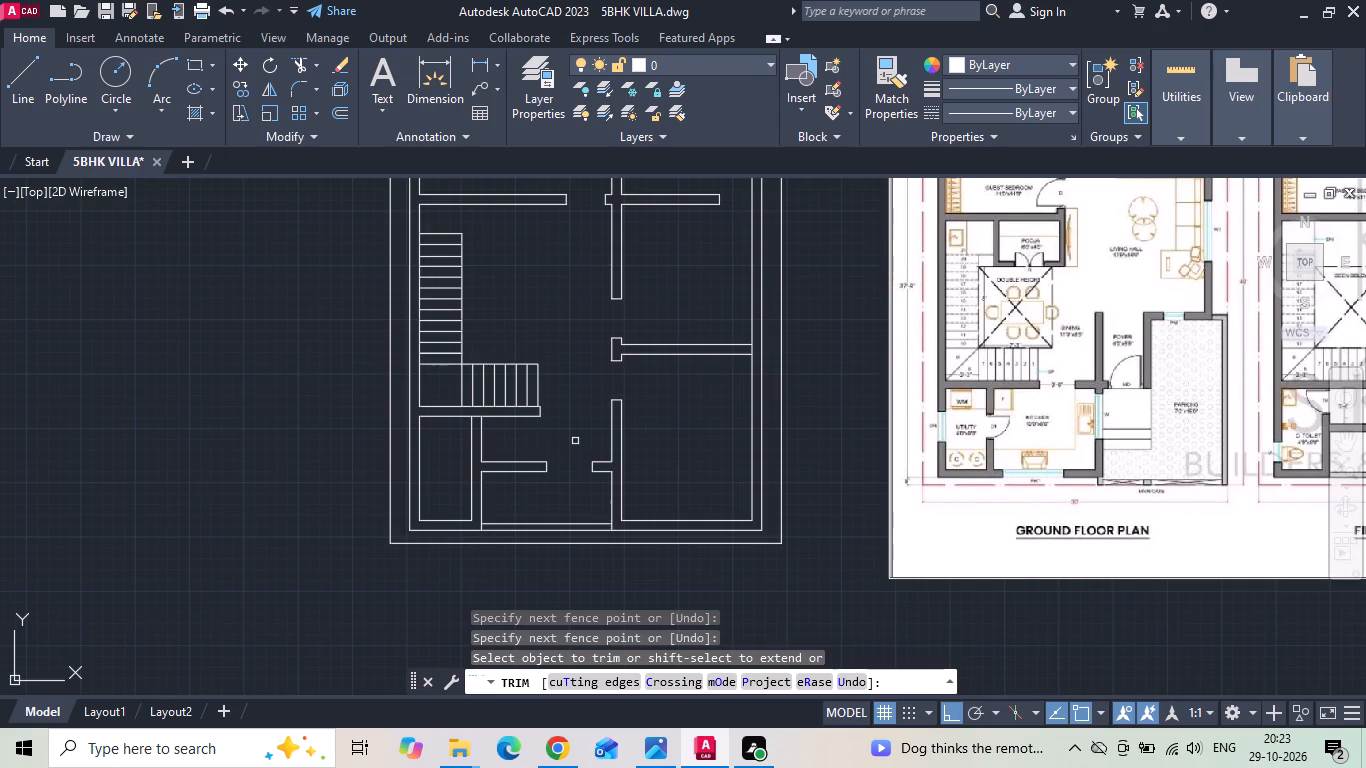
scroll(575, 441, "down", 1)
key("Escape")
Save the villa drawing.
key("ctrl+s")
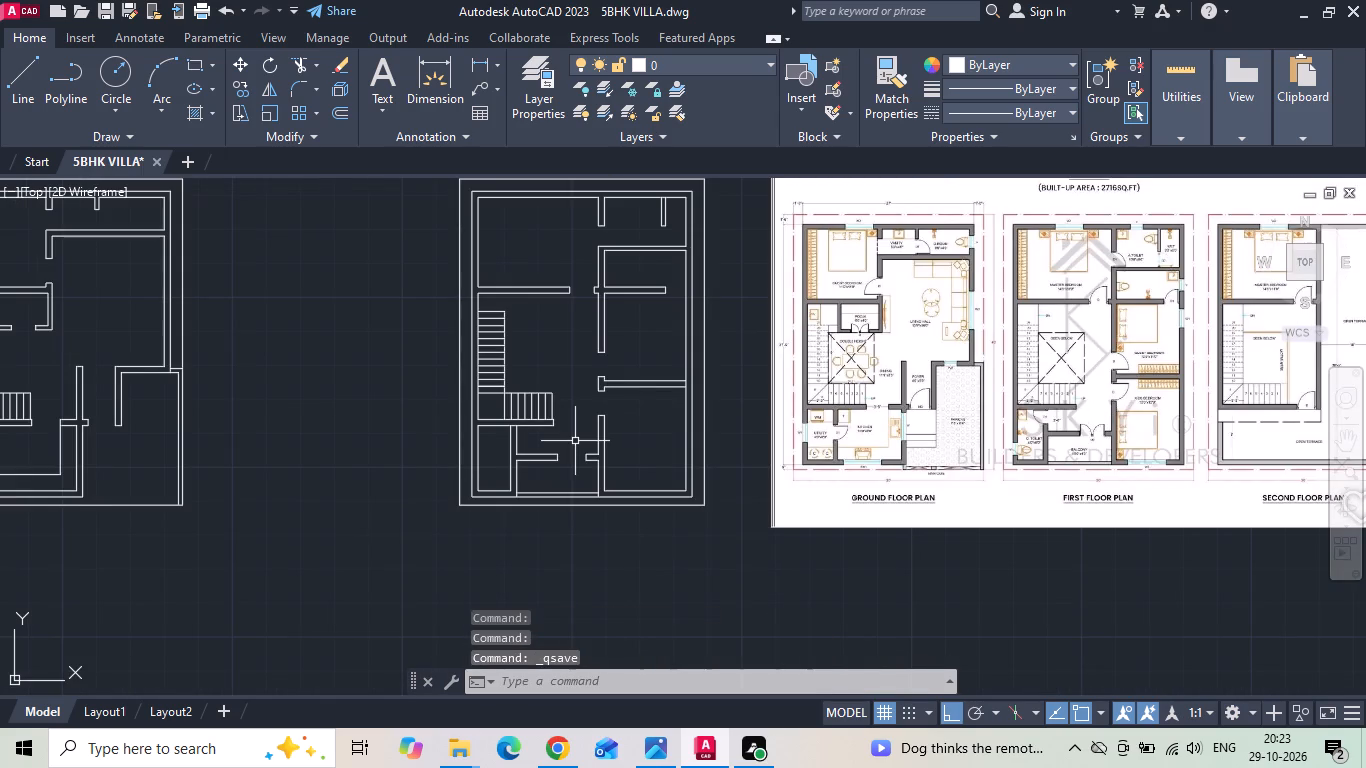
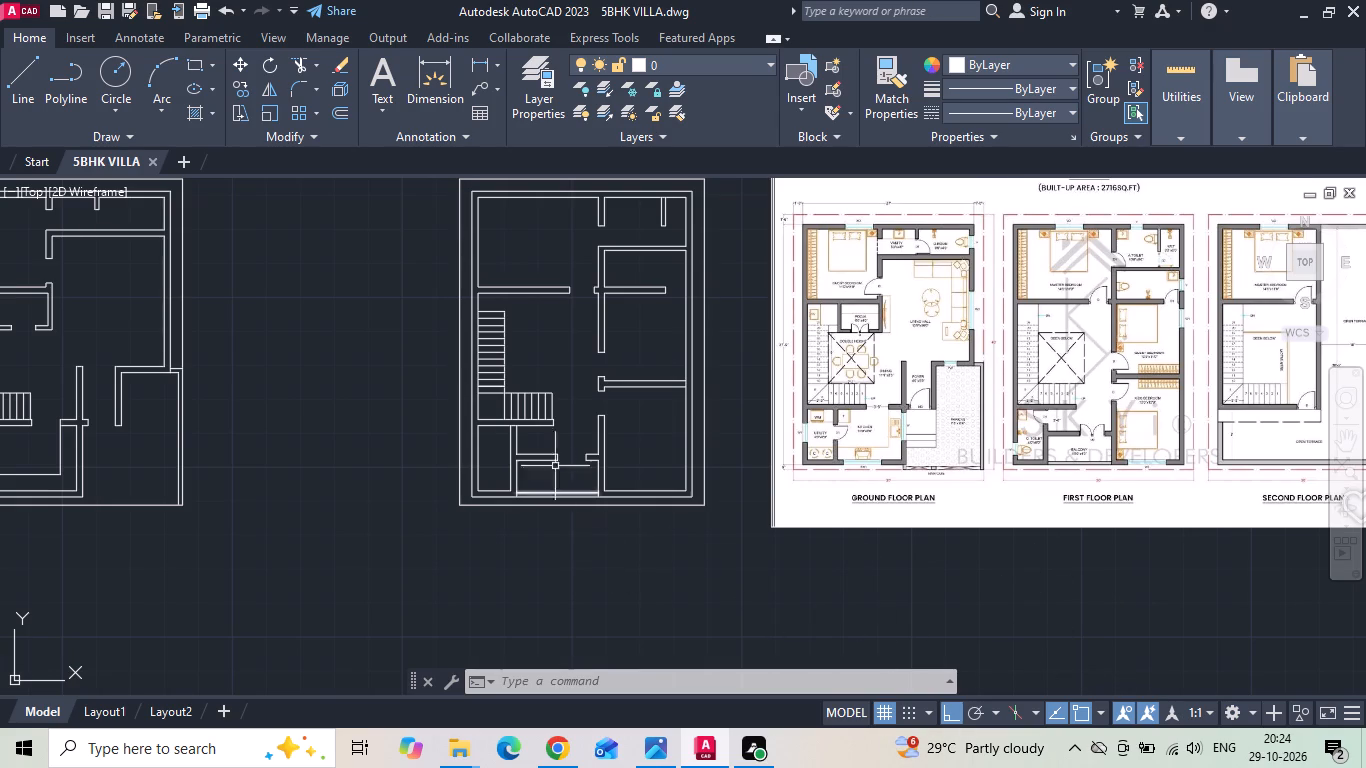
Offset the south line of the staircase's south wall 2'6" to the south, into the common toilet.
scroll(457, 444, "up", 3)
type("O 2'6")
key("space")
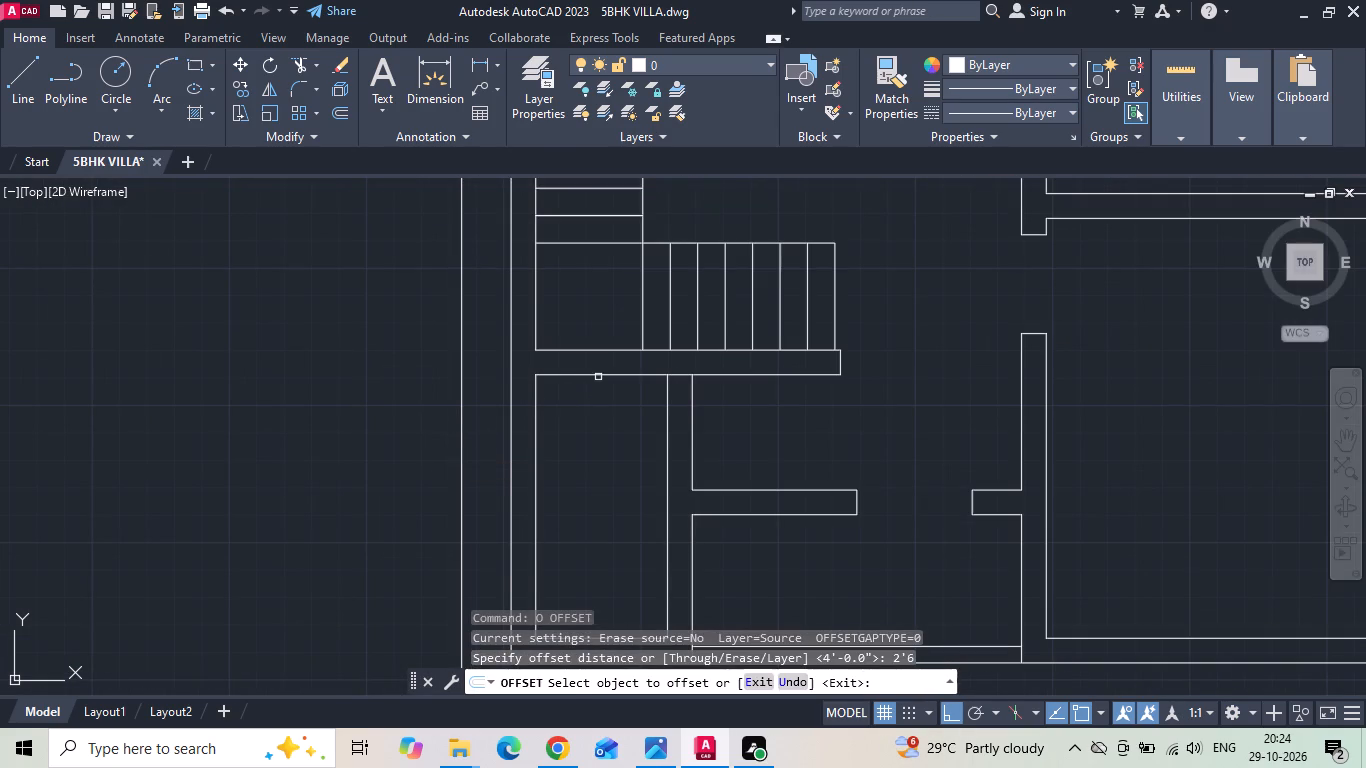
left_click_drag(599, 377, 600, 392)
left_click(601, 471)
key("Escape")
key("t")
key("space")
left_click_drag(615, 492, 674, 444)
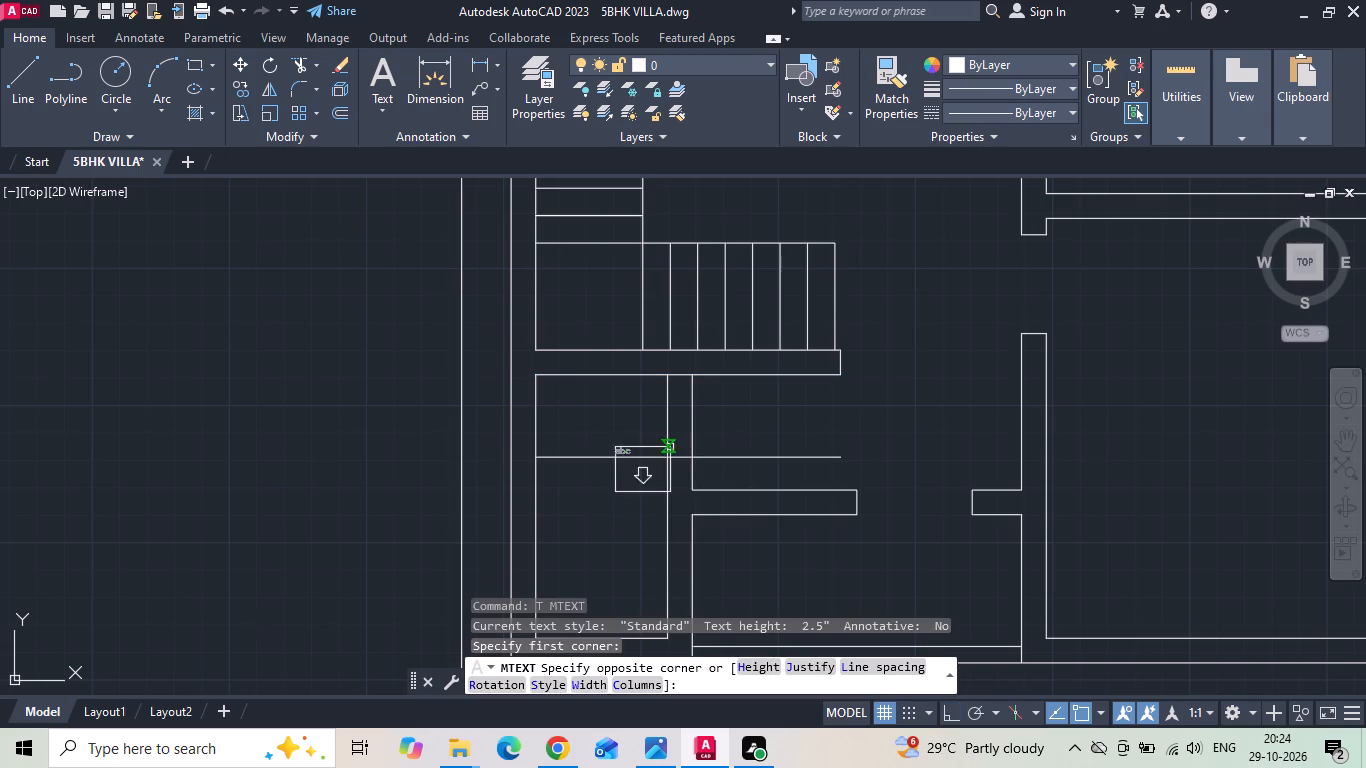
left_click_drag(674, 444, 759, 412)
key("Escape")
Trim the offset line's excess and the wall lines above it to form the door opening in the common toilet's east wall.
key("t")
key("r")
key("space")
left_click_drag(735, 468, 734, 466)
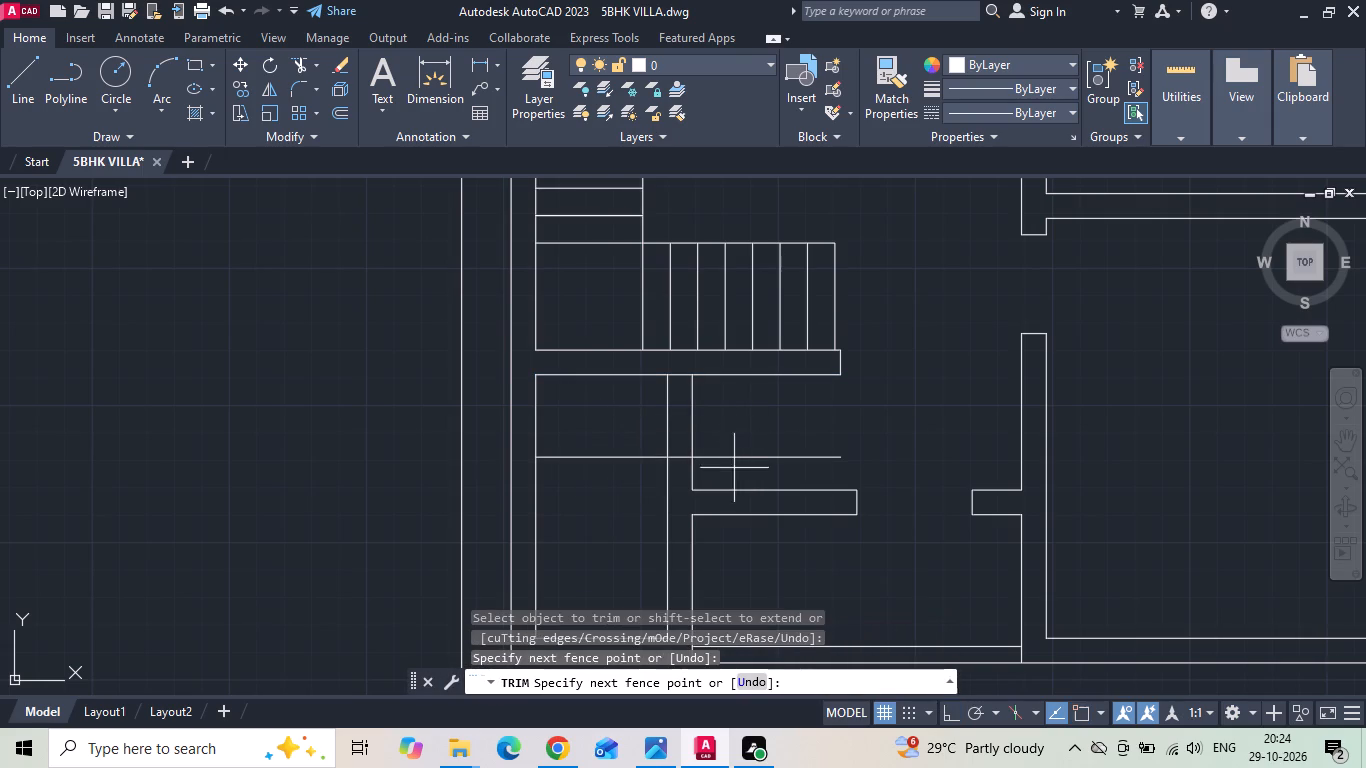
left_click_drag(734, 466, 629, 475)
scroll(629, 475, "down", 3)
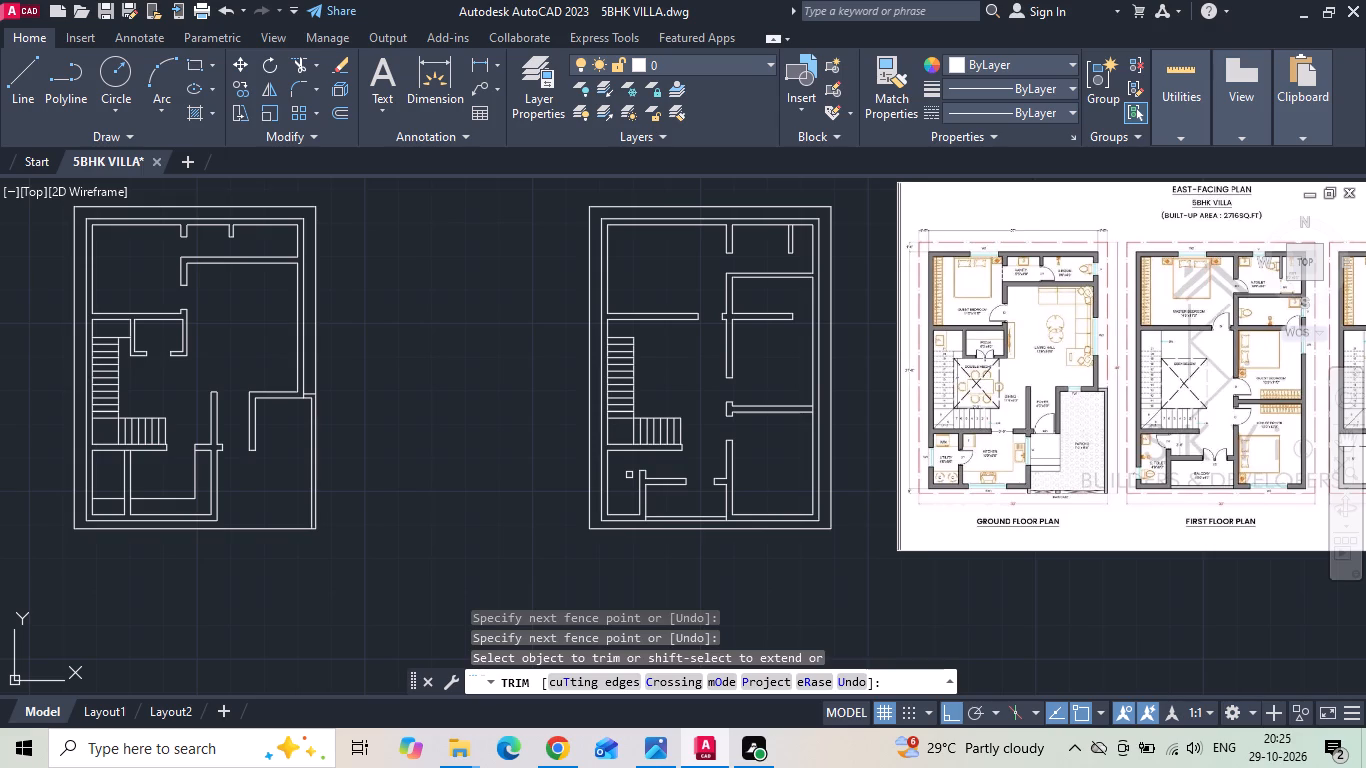
key("Escape")
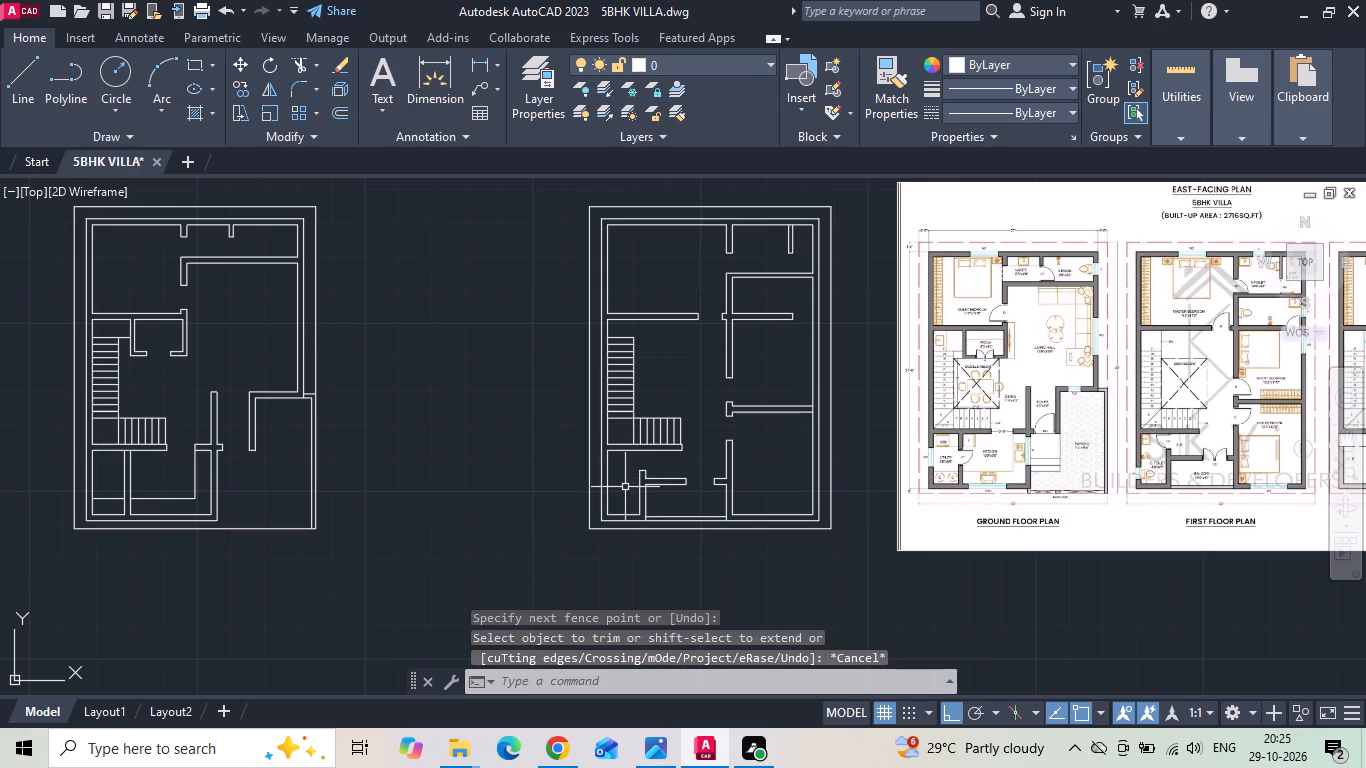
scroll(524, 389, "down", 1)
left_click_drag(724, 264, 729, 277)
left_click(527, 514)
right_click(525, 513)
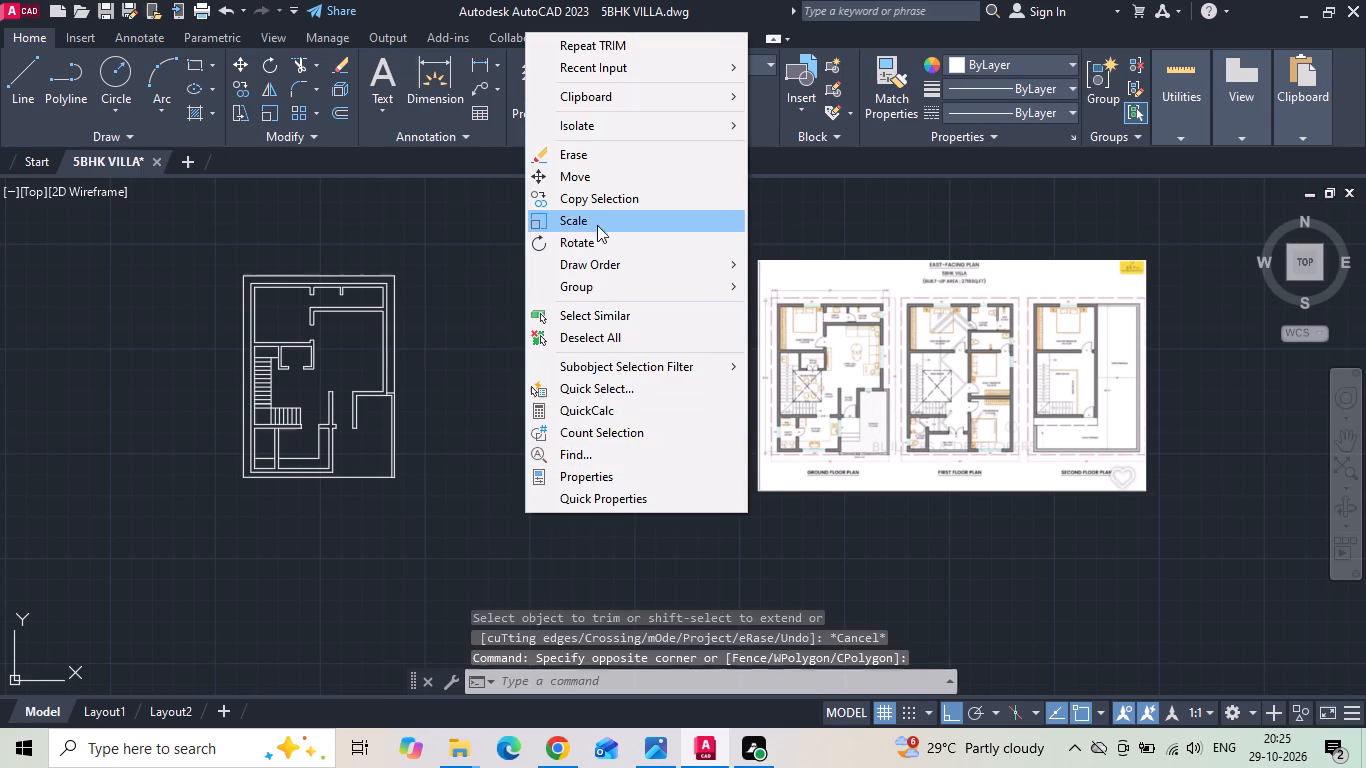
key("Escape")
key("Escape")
Move the entire ground floor plan west to make more room between the two plans.
left_click_drag(476, 254, 444, 300)
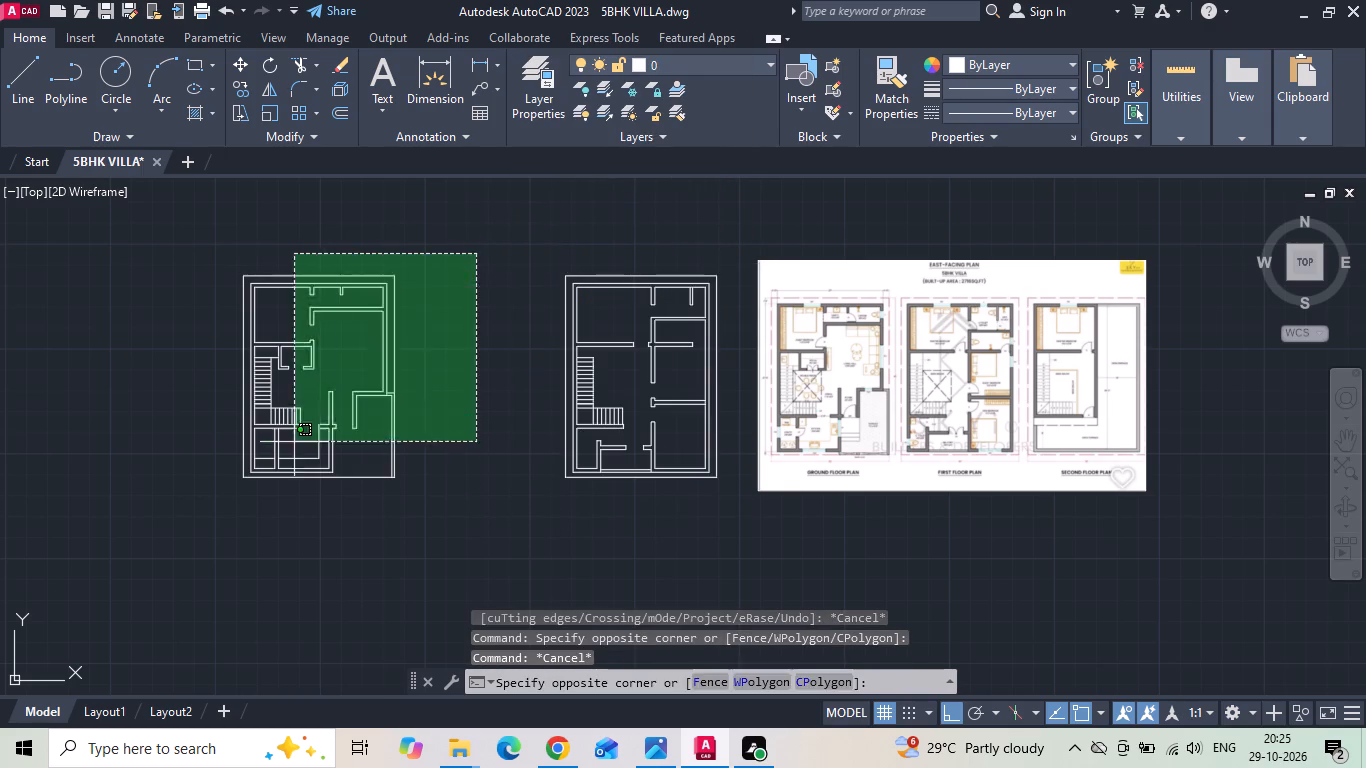
left_click(226, 499)
right_click(232, 442)
left_click(242, 392)
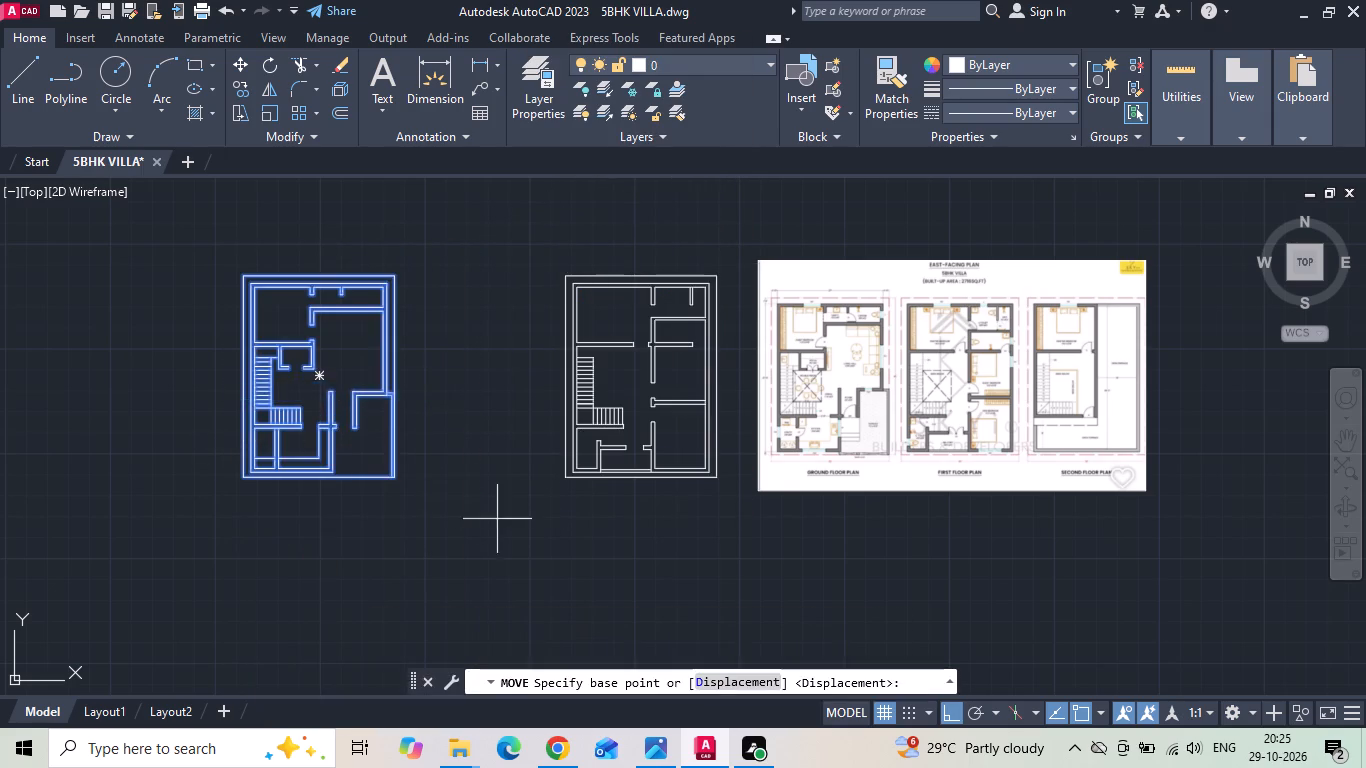
left_click(511, 526)
left_click(455, 540)
Copy the whole first floor plan straight west, into the space beside the ground floor plan.
left_click_drag(479, 517, 517, 499)
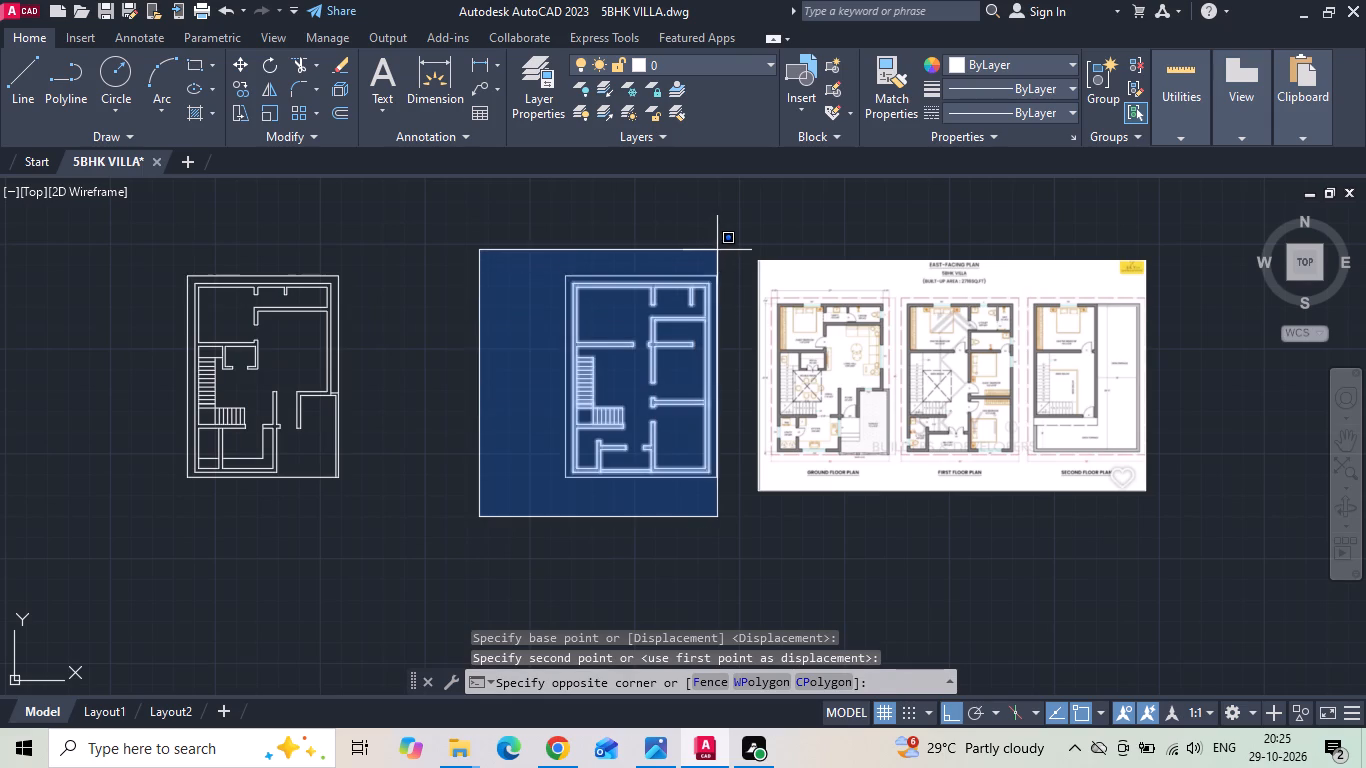
left_click(737, 250)
right_click(737, 250)
left_click(763, 412)
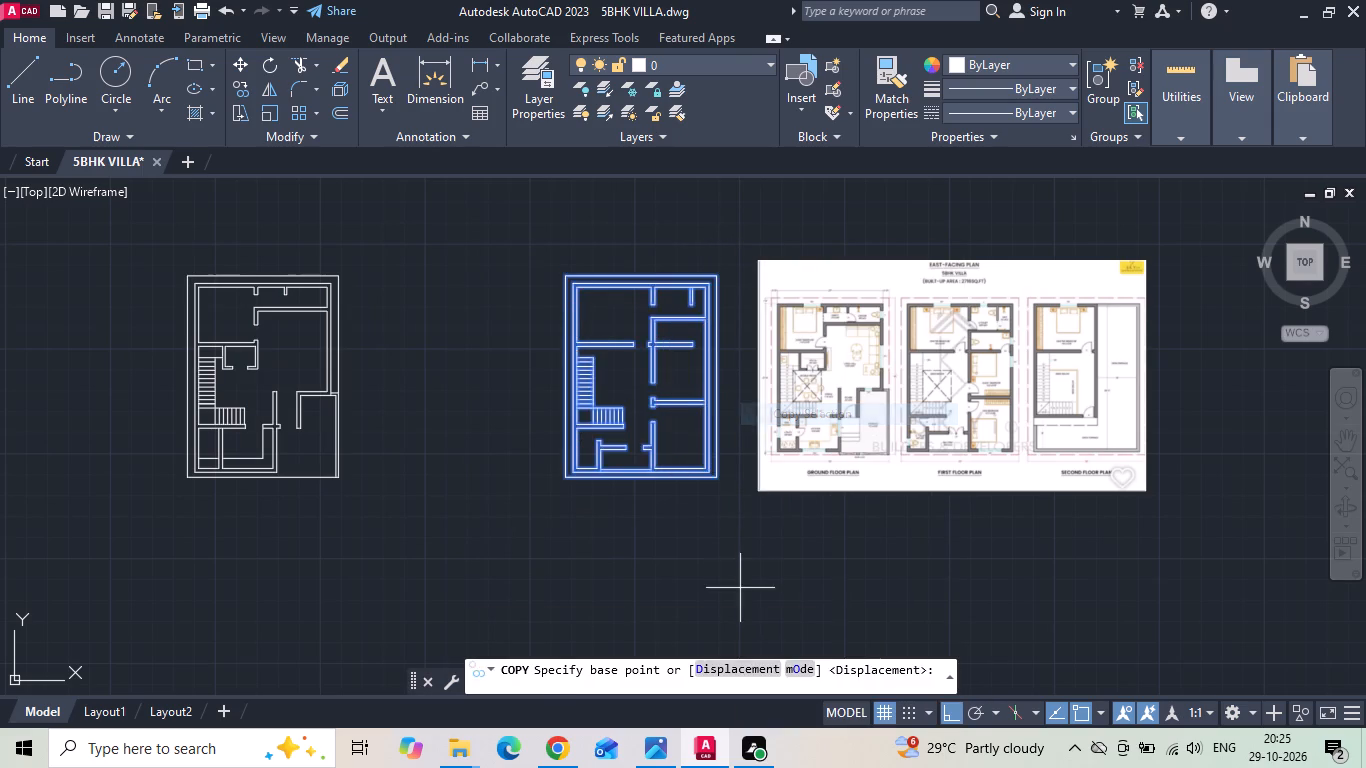
left_click_drag(739, 589, 722, 586)
left_click(543, 572)
key("Escape")
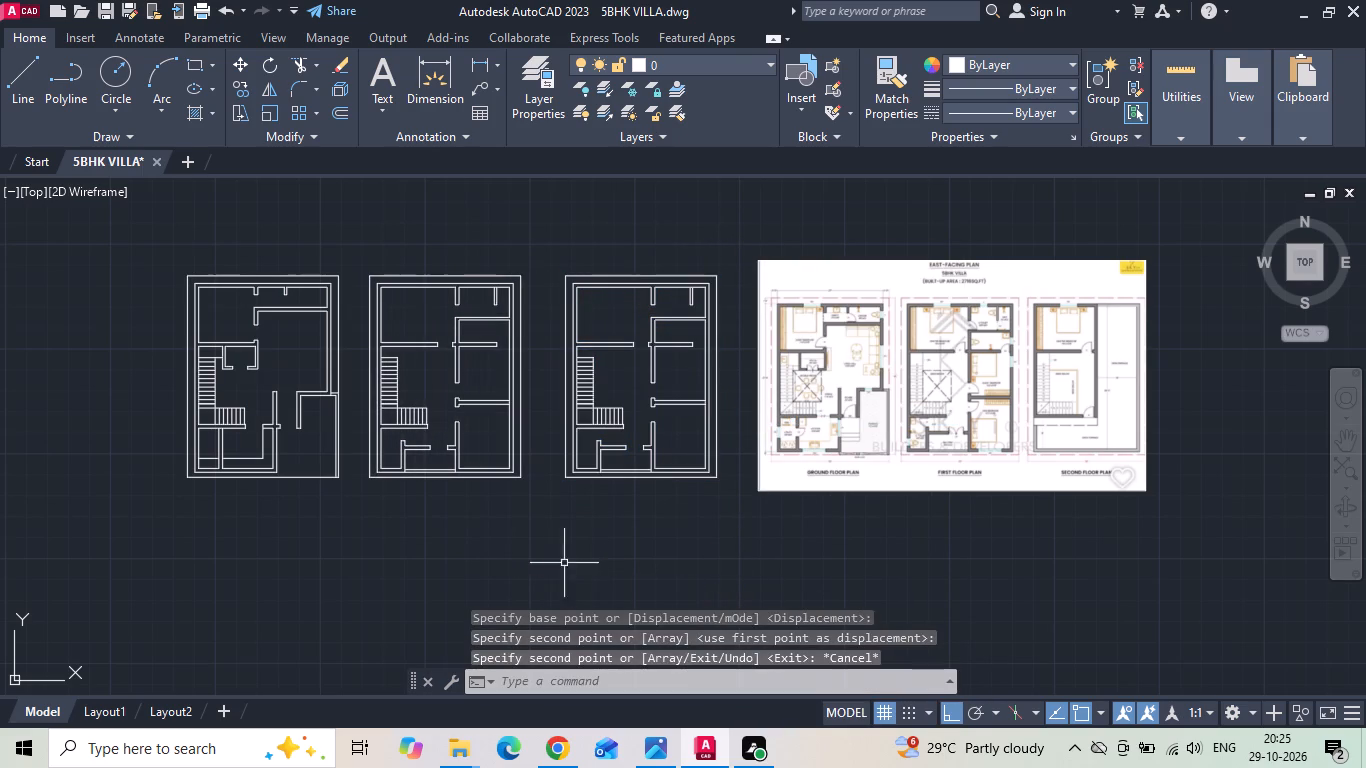
Move the original first floor plan east, past the reference image, beside the reference's second floor plan.
left_click_drag(728, 258, 702, 291)
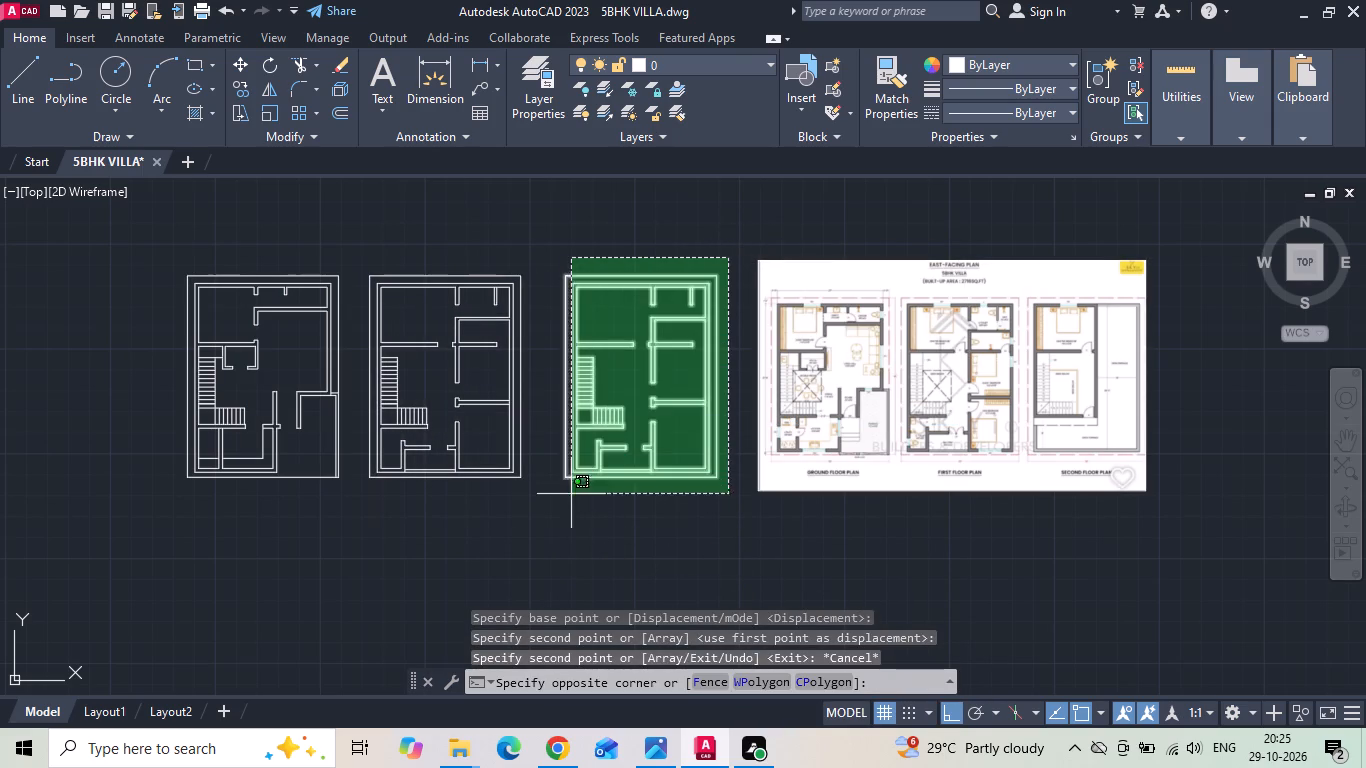
left_click(543, 531)
right_click(569, 408)
left_click(579, 396)
left_click_drag(587, 397, 625, 398)
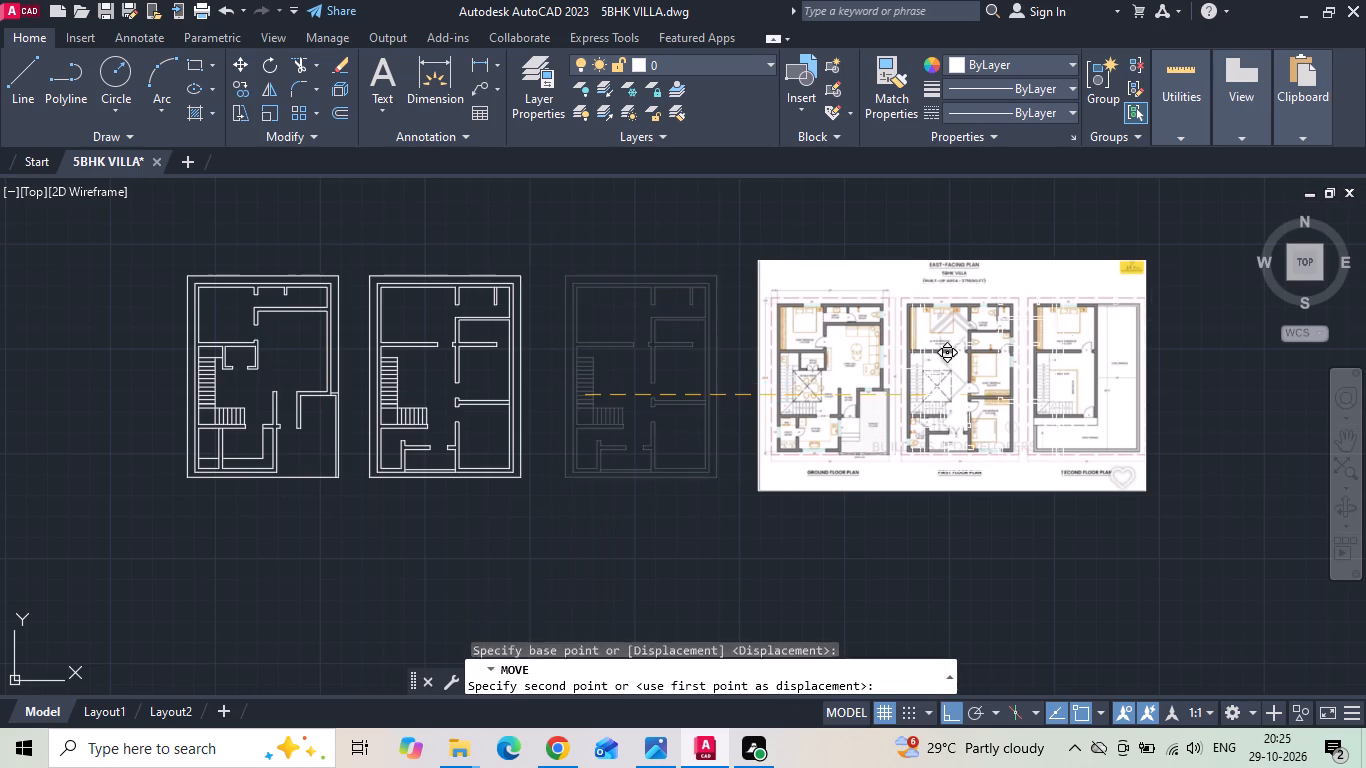
middle_click_drag(1058, 353, 591, 382)
scroll(686, 412, "up", 1)
left_click(732, 410)
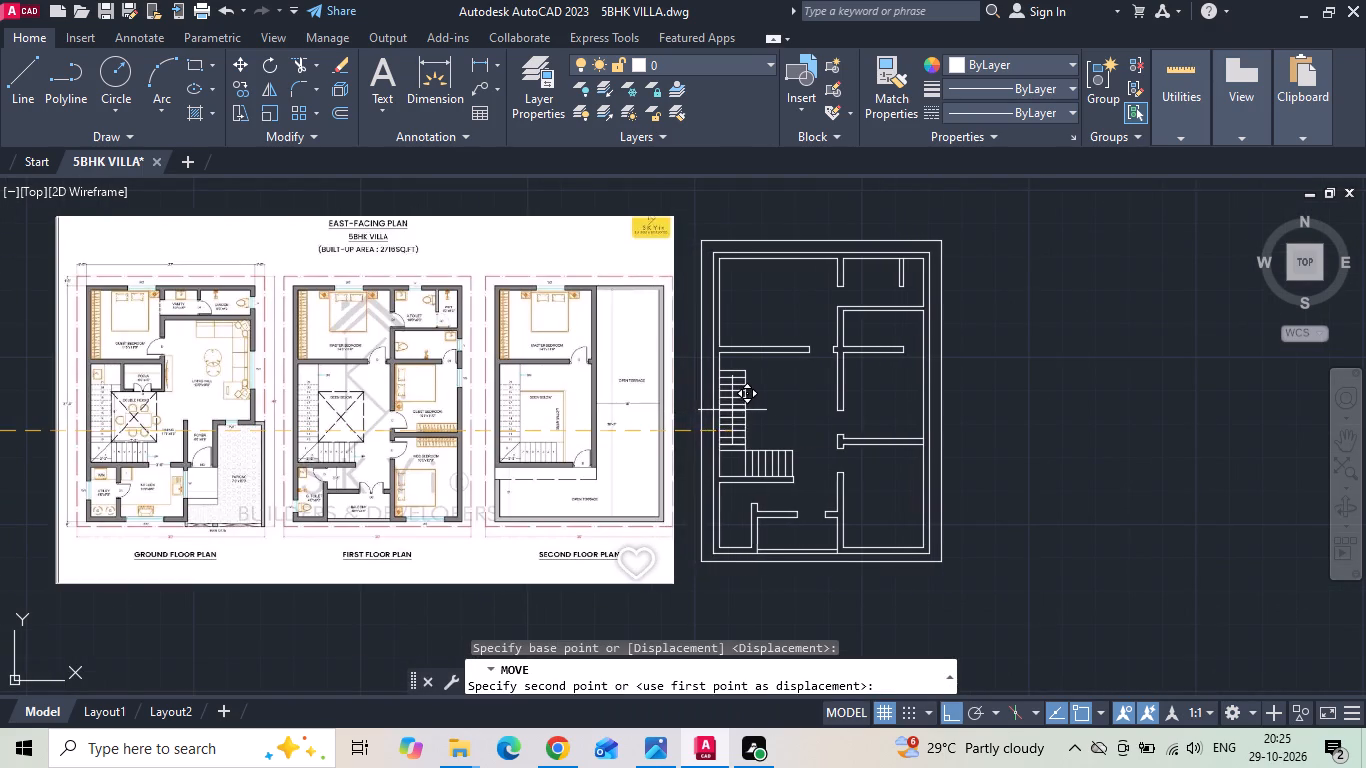
key("Escape")
Erase the partition walls dividing the east rooms in the plan east of the reference image.
scroll(617, 360, "up", 3)
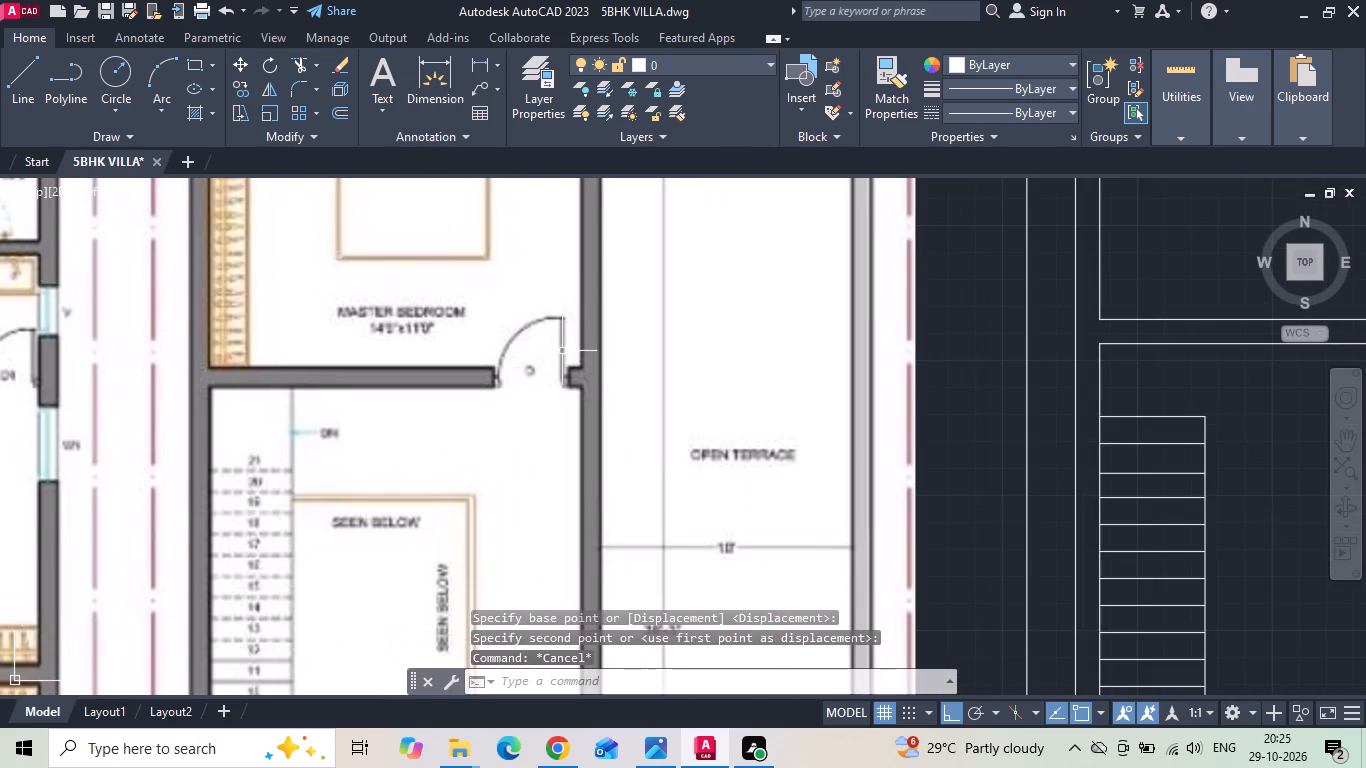
scroll(562, 350, "down", 2)
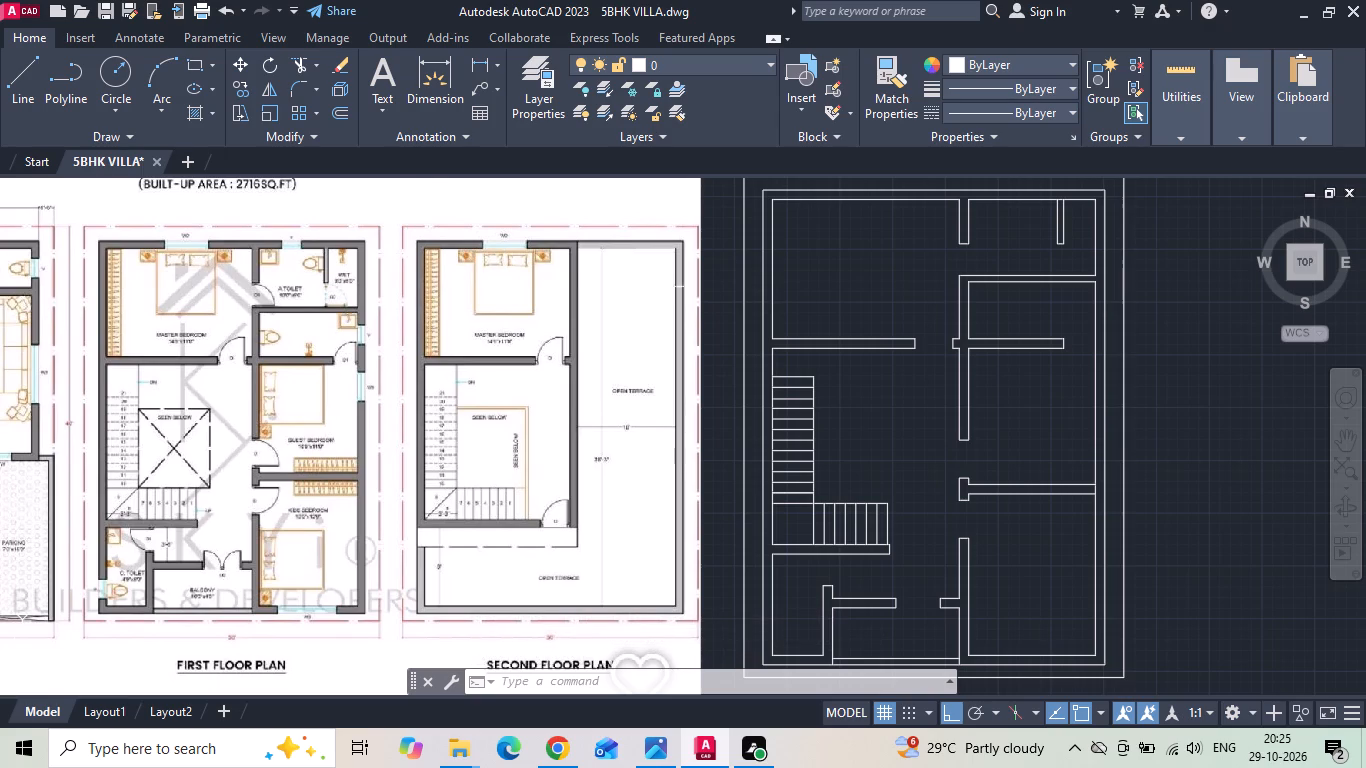
scroll(763, 237, "down", 1)
scroll(942, 256, "up", 1)
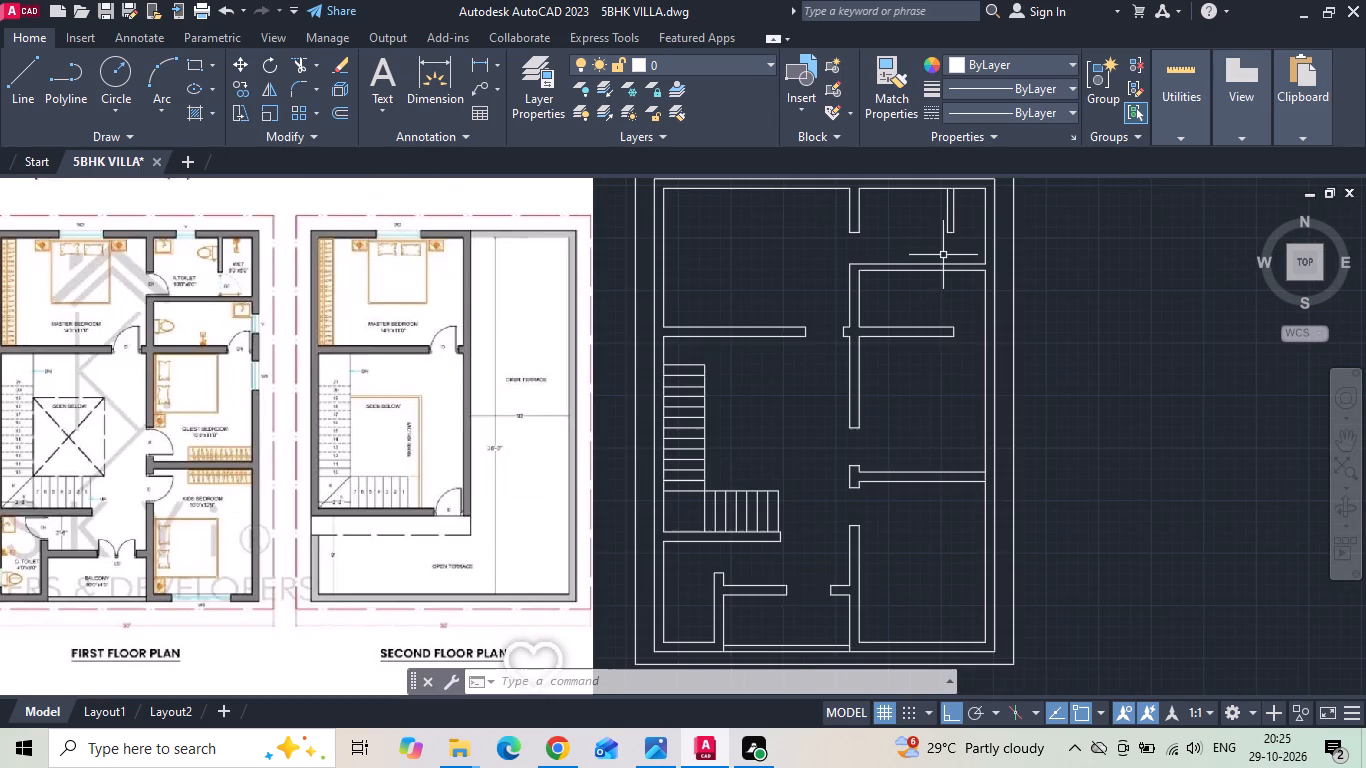
left_click_drag(972, 210, 972, 219)
left_click(894, 553)
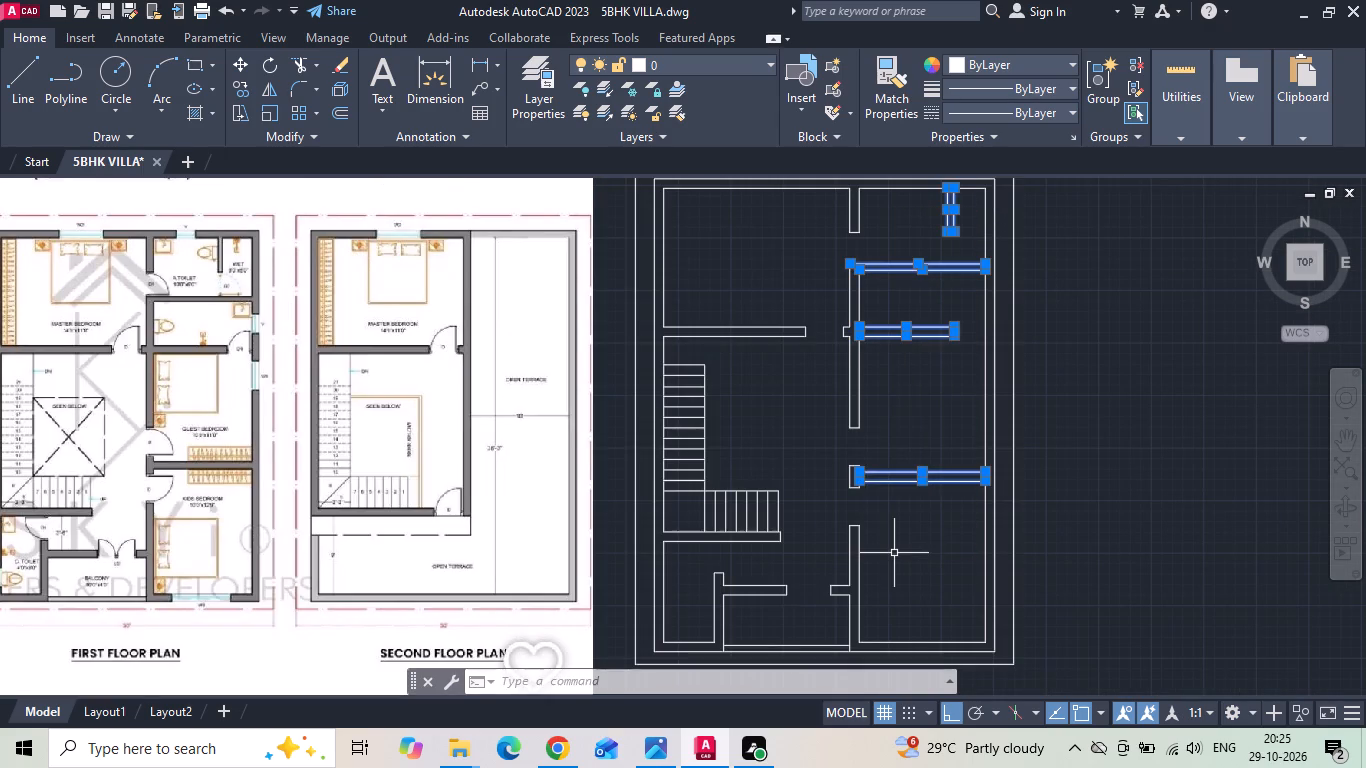
key("Delete")
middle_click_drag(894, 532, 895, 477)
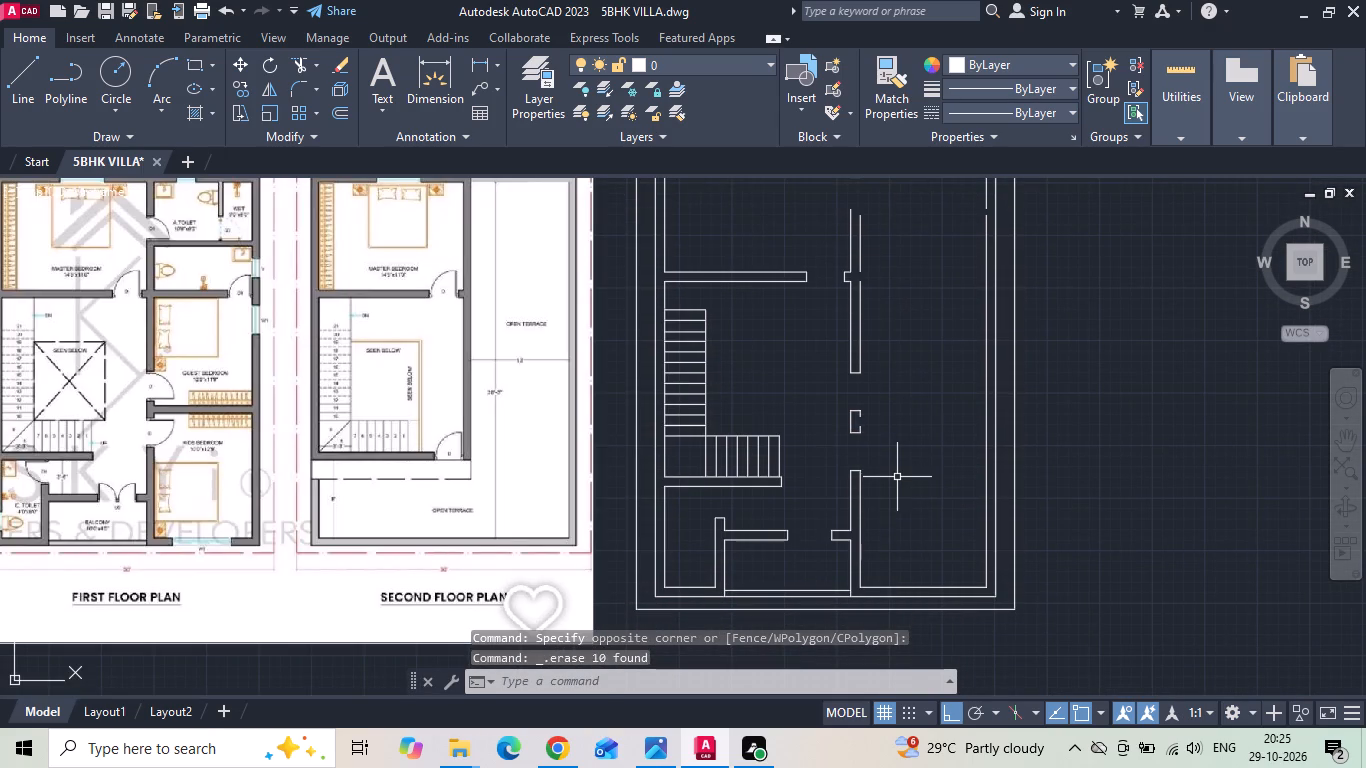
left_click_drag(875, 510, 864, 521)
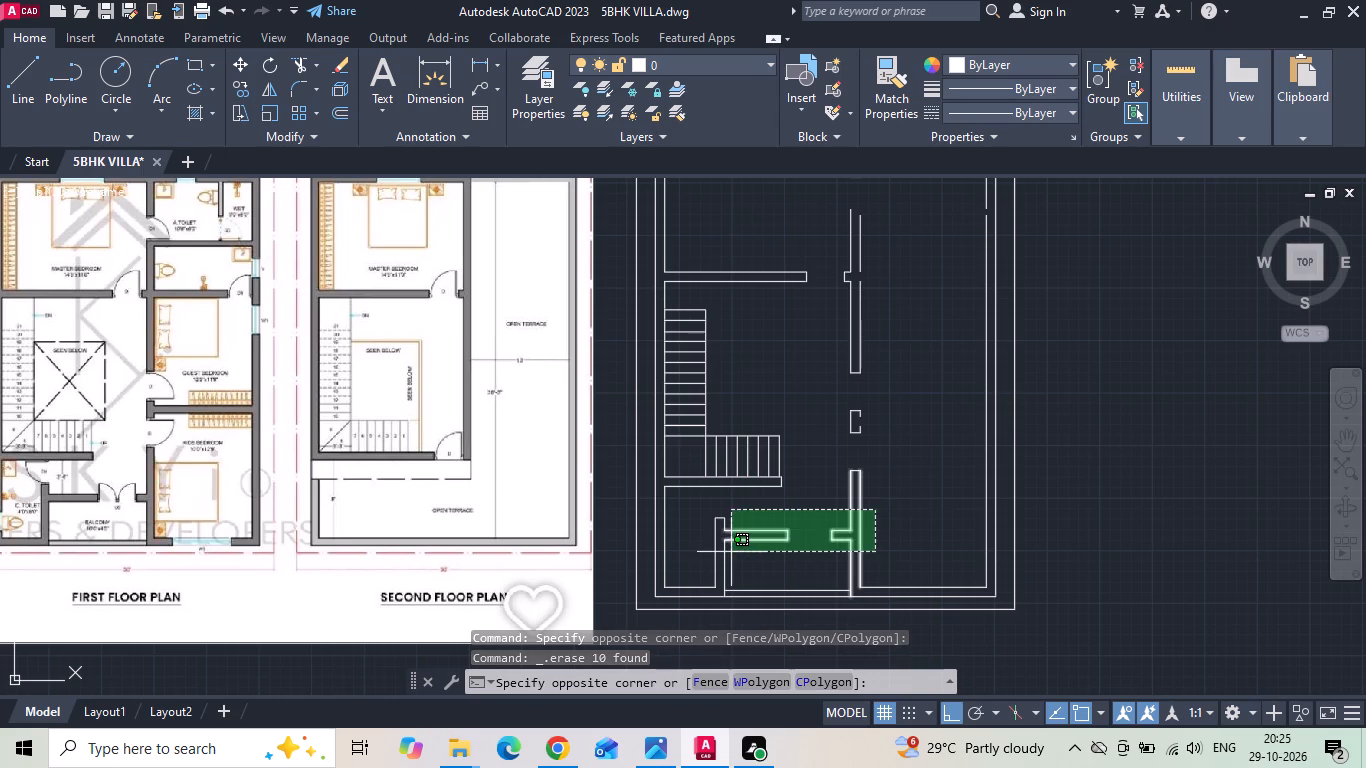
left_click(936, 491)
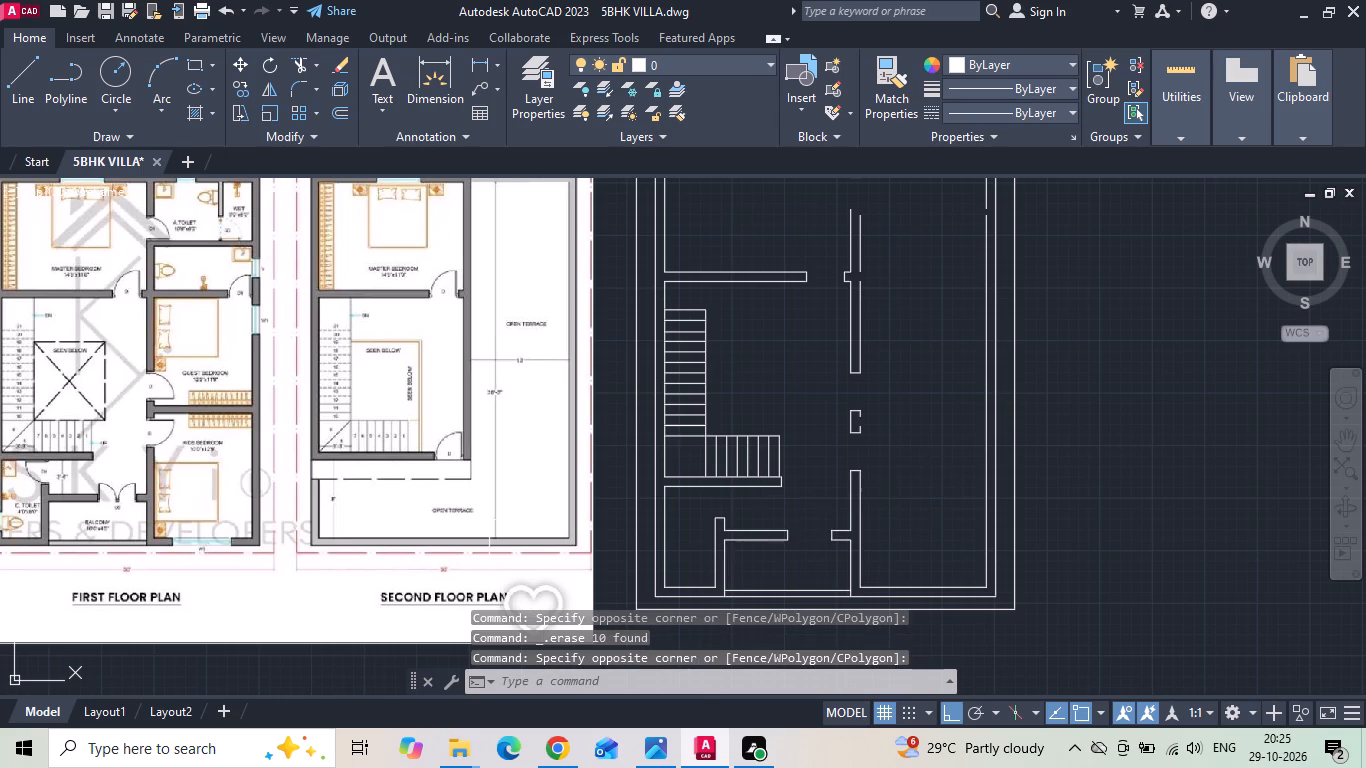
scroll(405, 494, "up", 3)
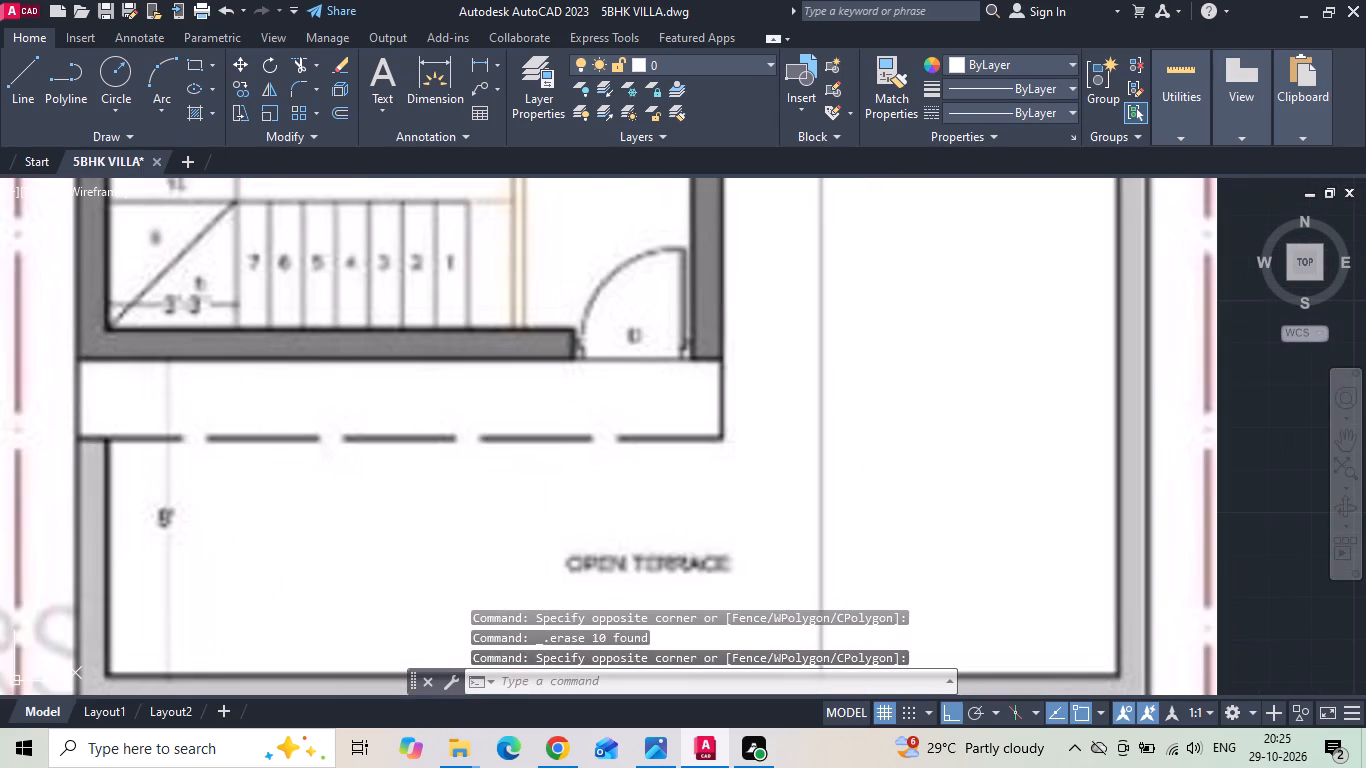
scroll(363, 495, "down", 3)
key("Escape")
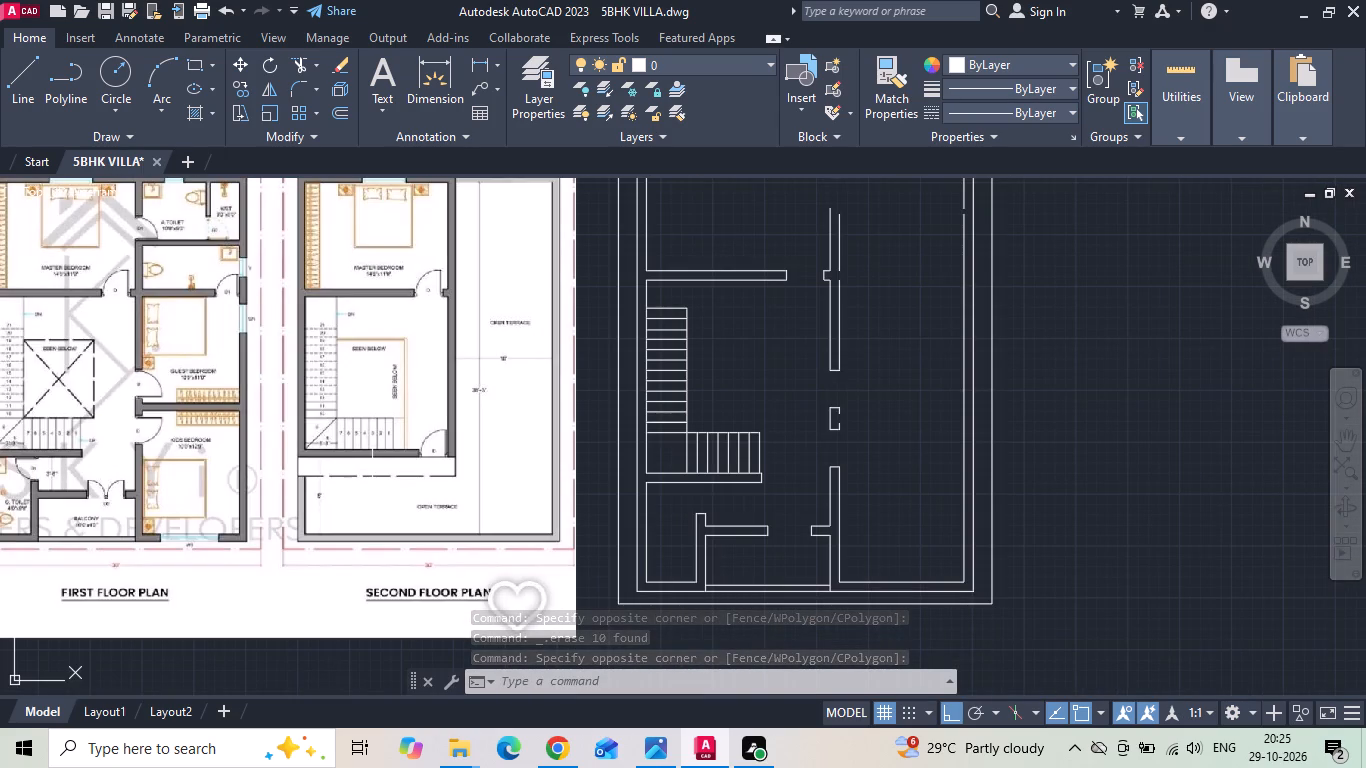
Erase the broken north-south wall segments between the staircase hall and the east side, along with their opening ends.
scroll(845, 252, "down", 1)
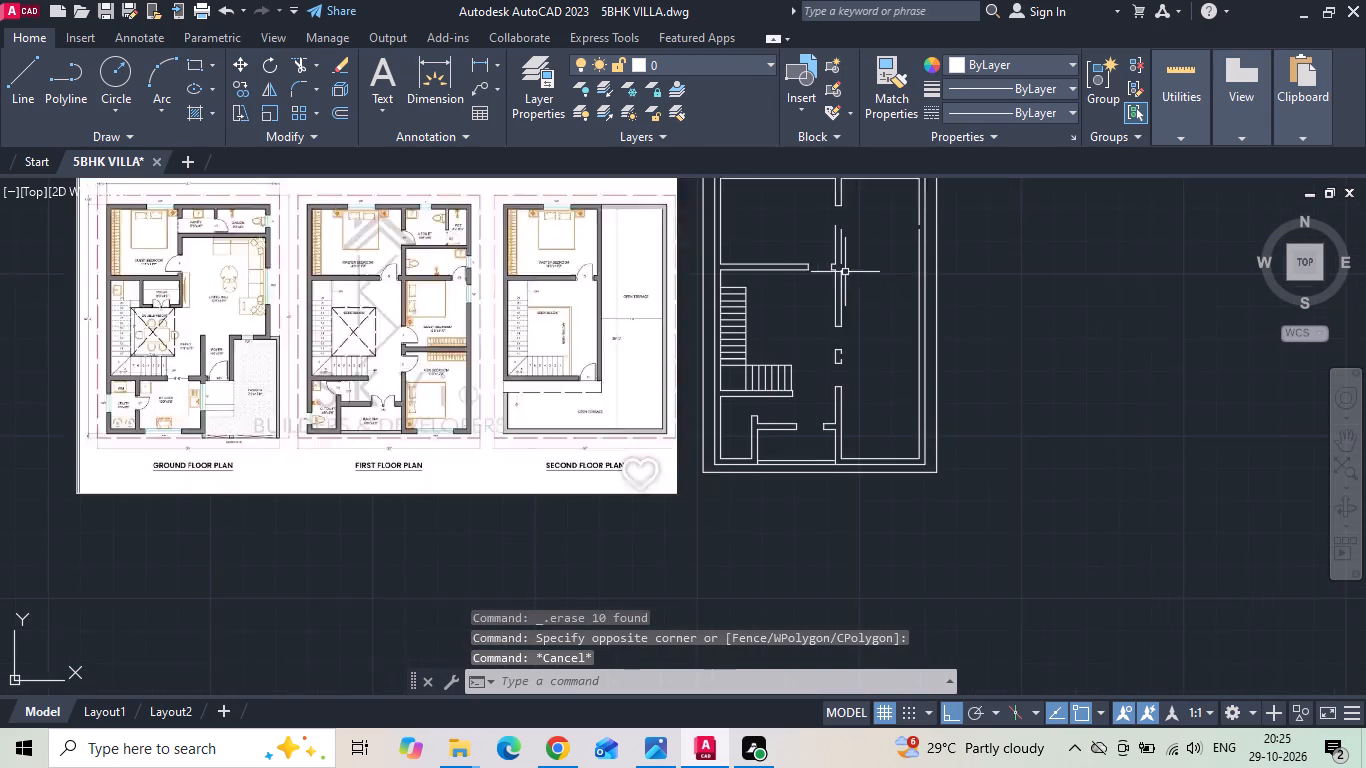
middle_click_drag(846, 298, 847, 310)
left_click_drag(861, 233, 844, 274)
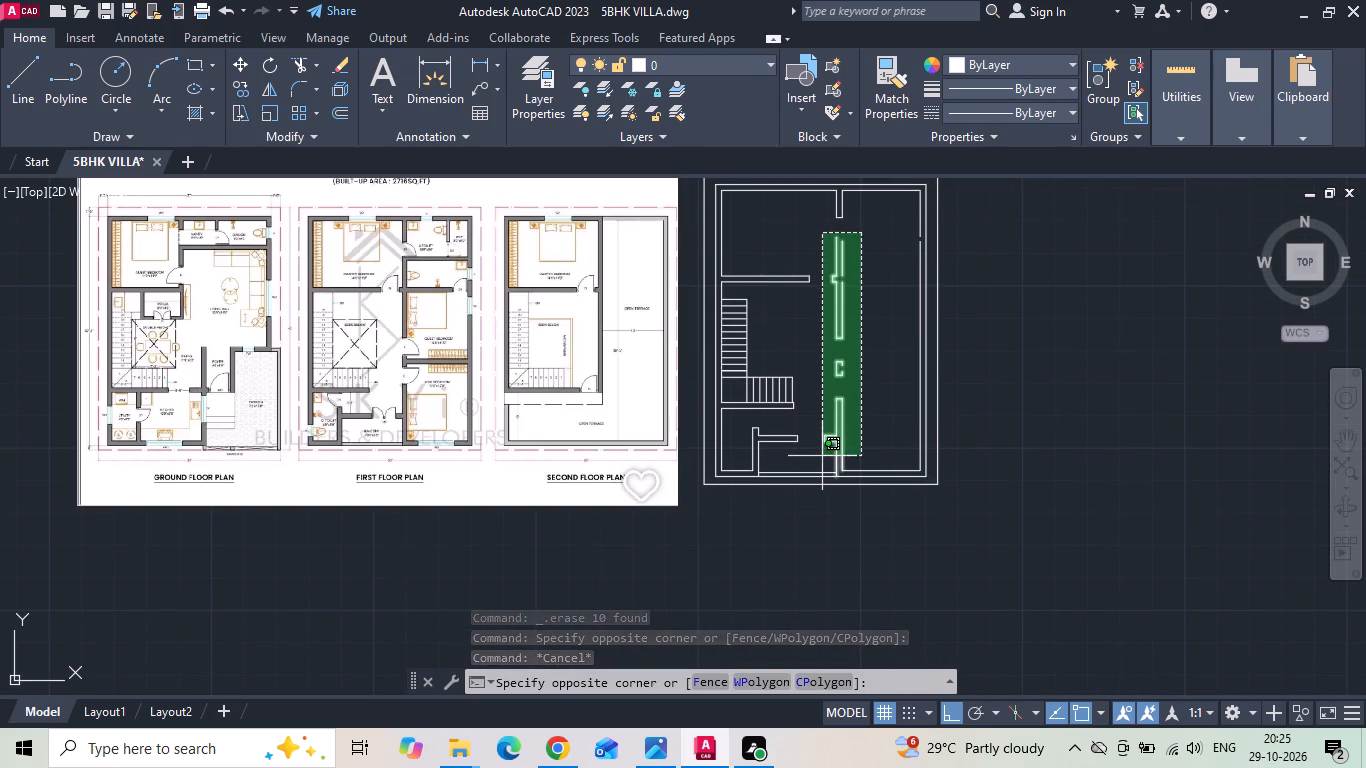
left_click(822, 456)
key("Delete")
Extend the remaining northern wall stub's lines down to the south wall, and the staircase's south wall lines east to meet them.
key("e")
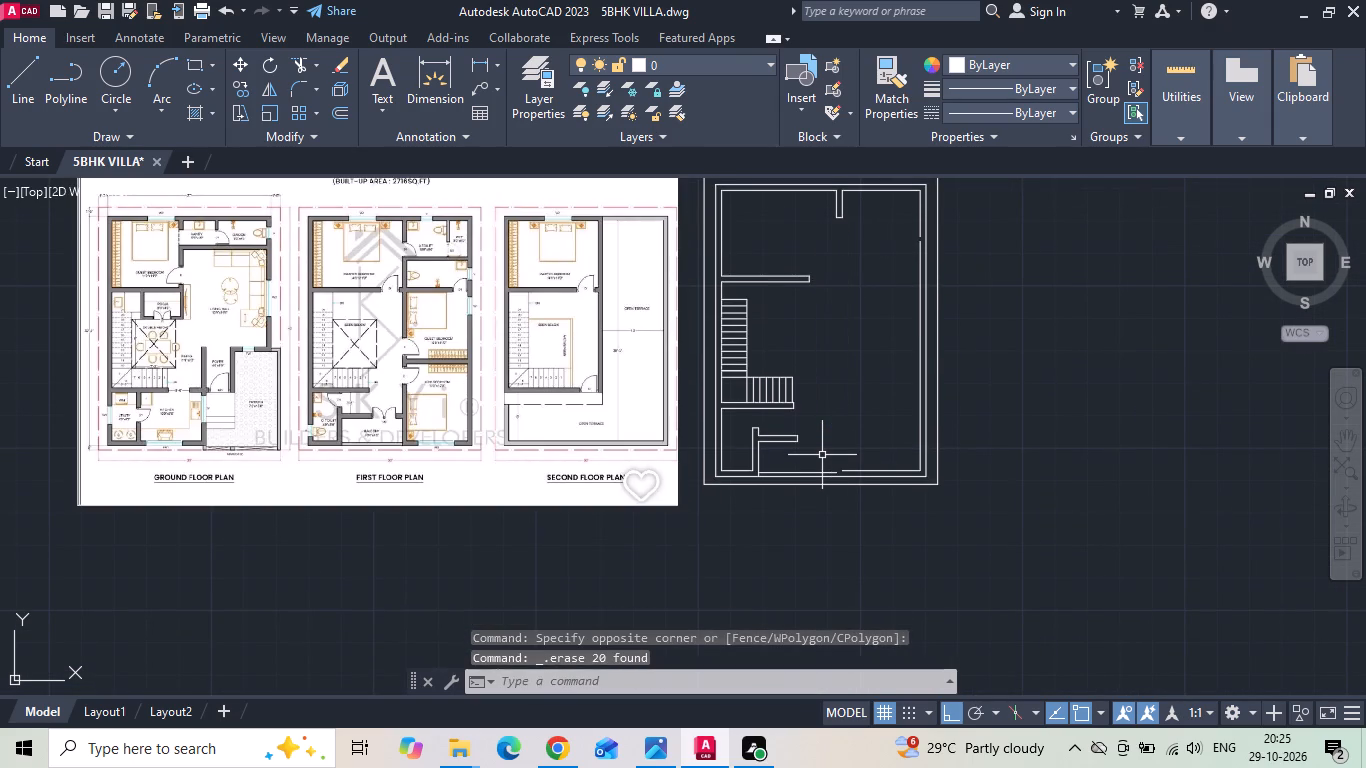
key("x")
key("space")
left_click_drag(830, 206, 878, 197)
scroll(805, 371, "up", 1)
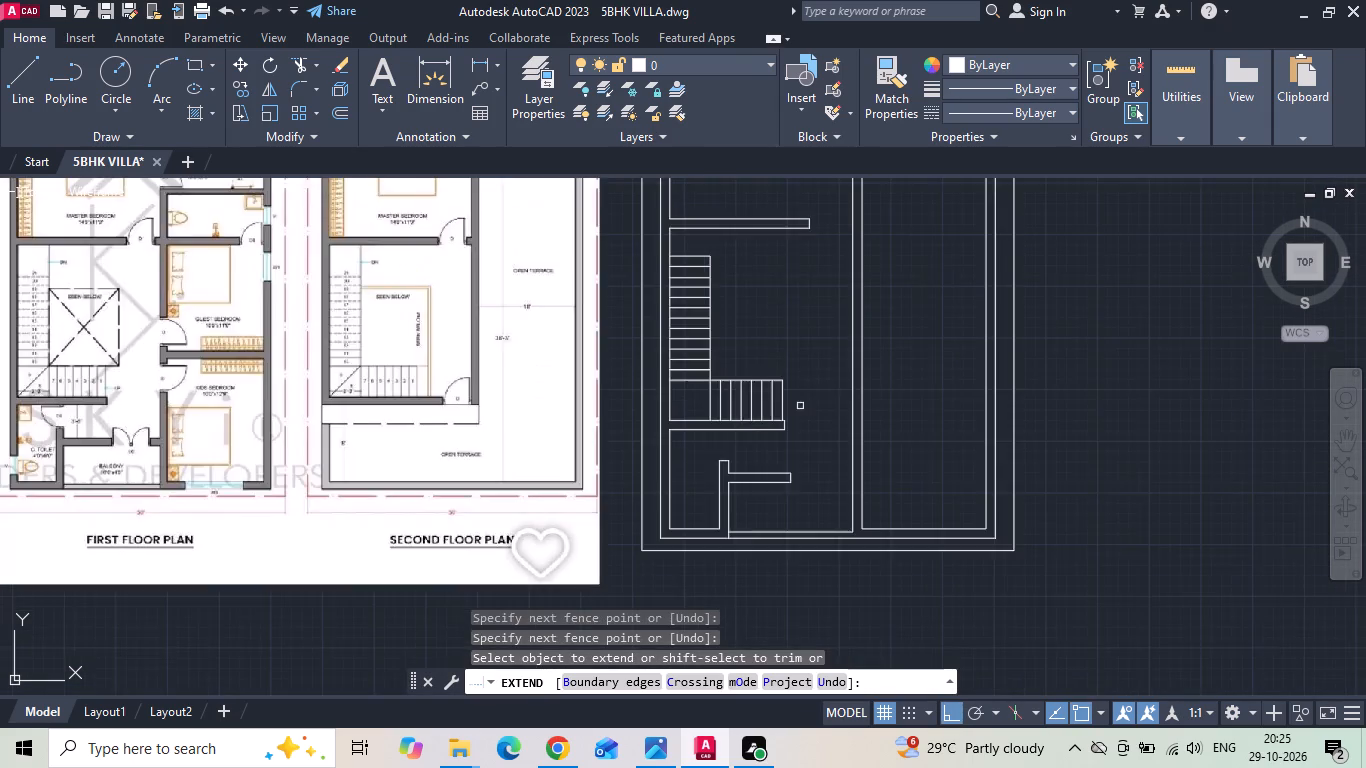
scroll(794, 436, "up", 1)
left_click_drag(765, 399, 765, 451)
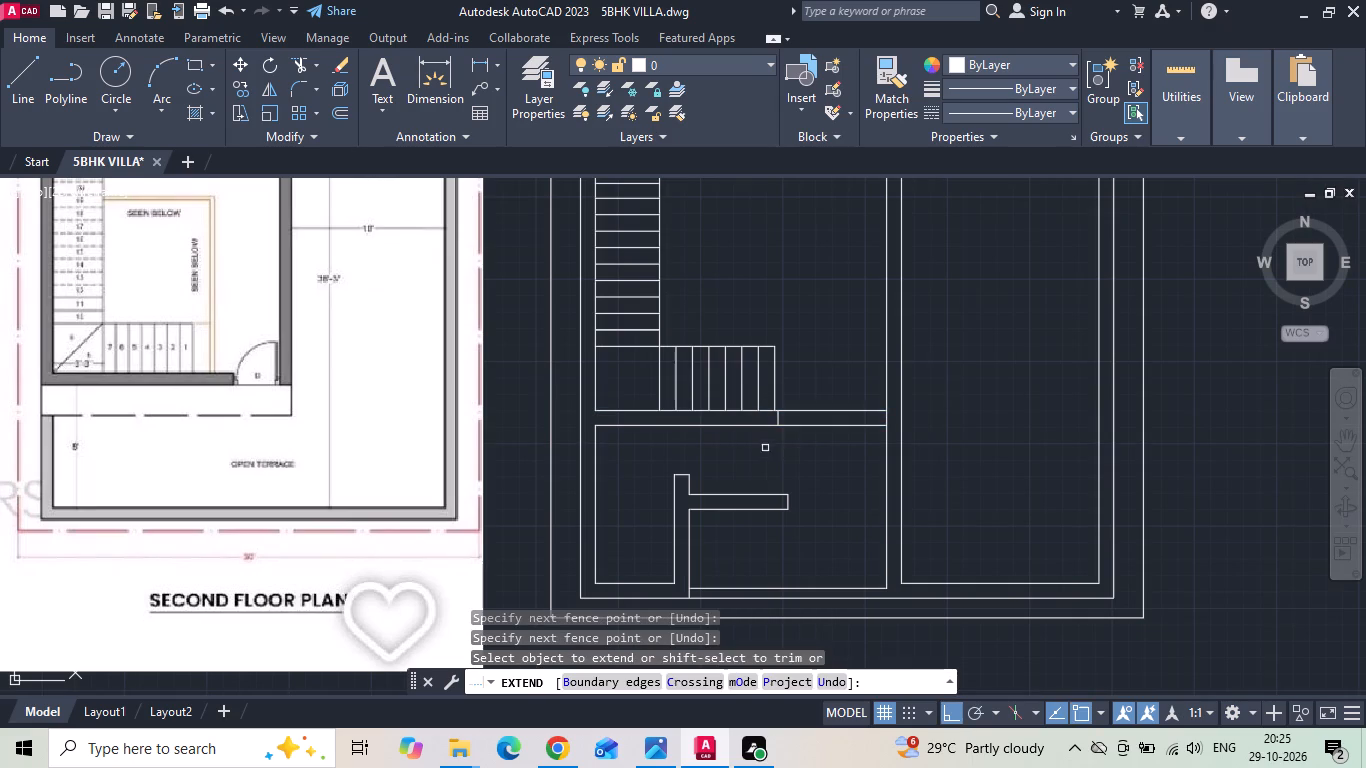
scroll(847, 405, "down", 1)
key("Escape")
Measure the distance from the staircase wall's south line to the south exterior wall with a linear dimension.
scroll(837, 468, "down", 1)
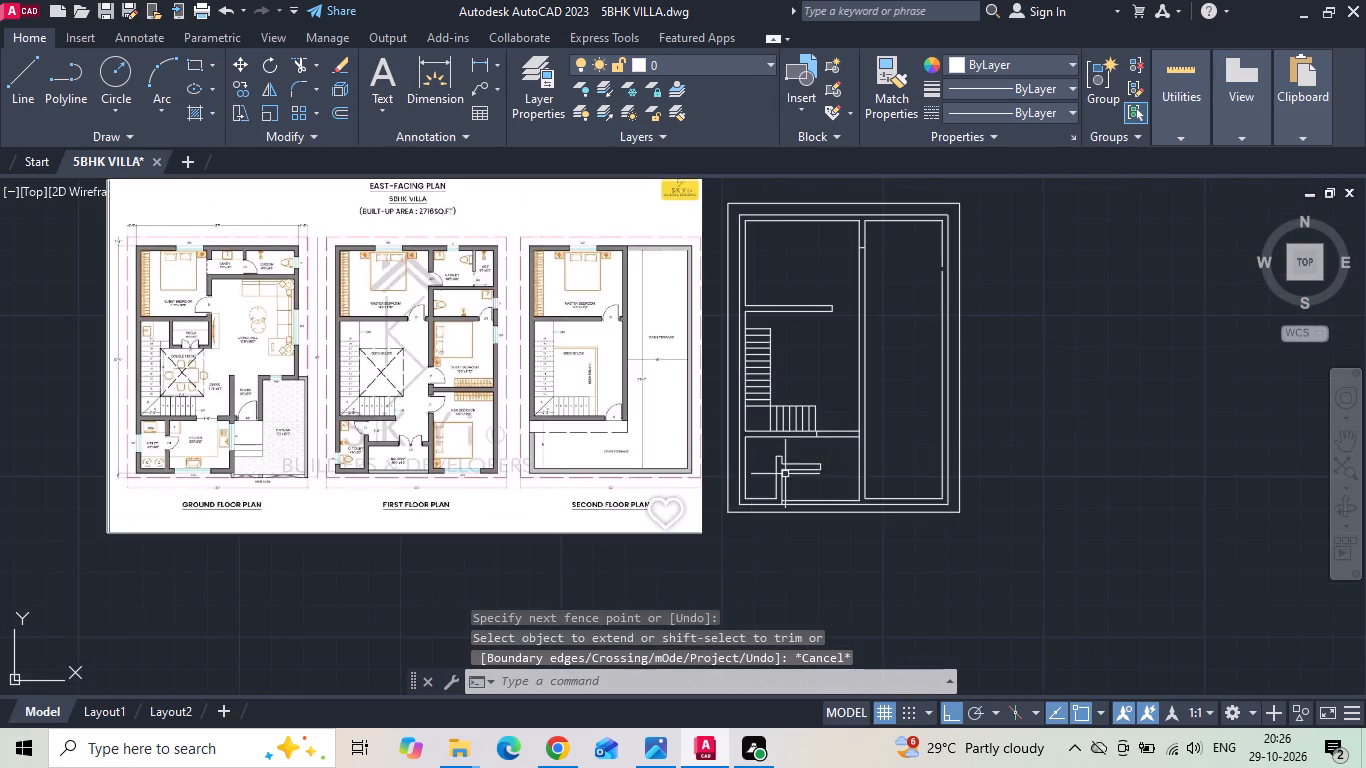
scroll(671, 478, "up", 2)
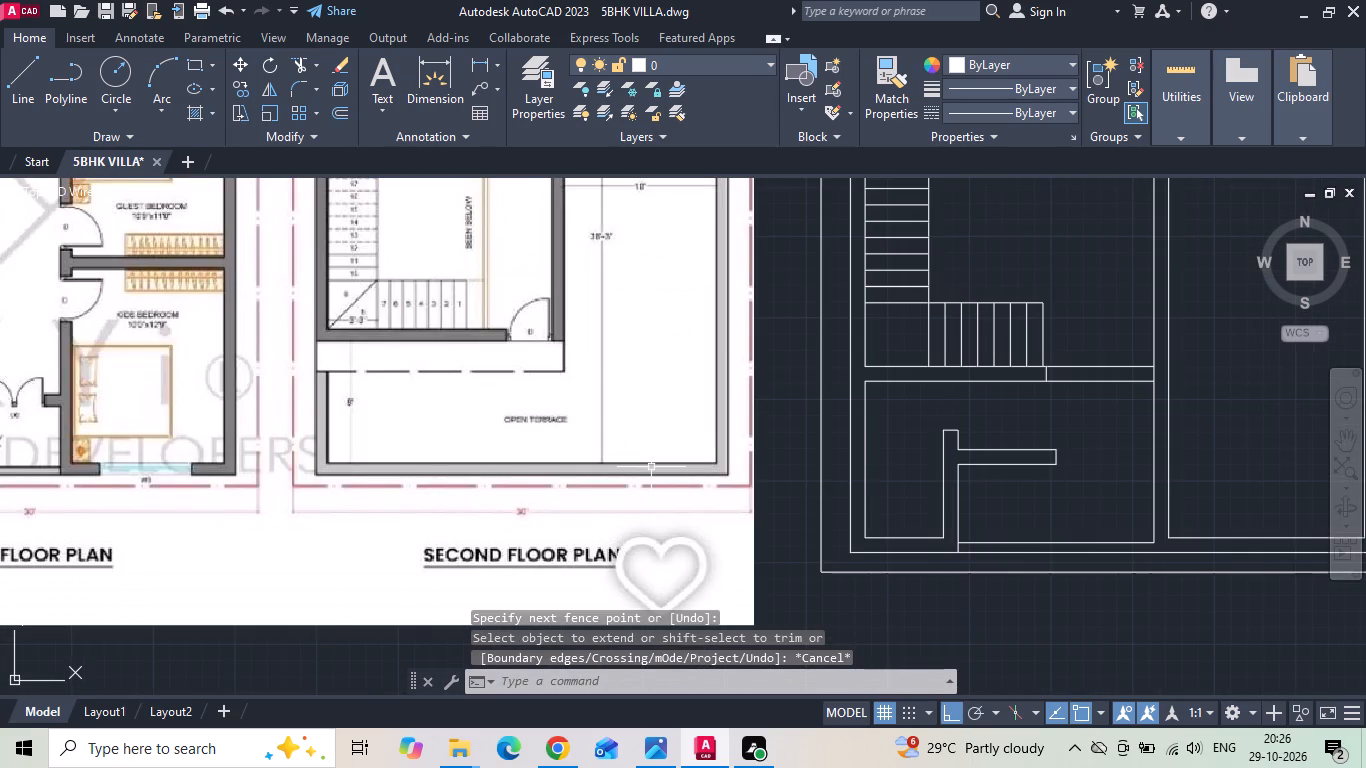
left_click(479, 62)
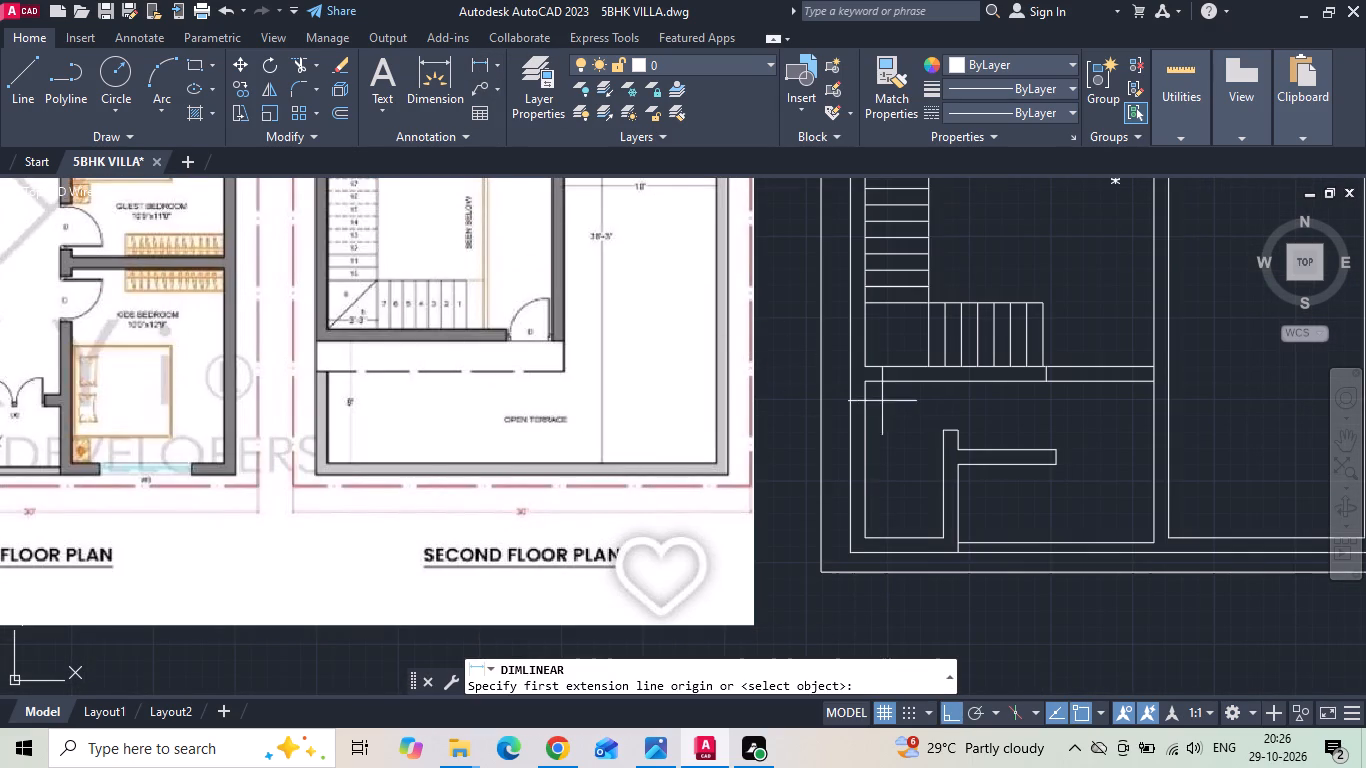
left_click_drag(912, 383, 910, 393)
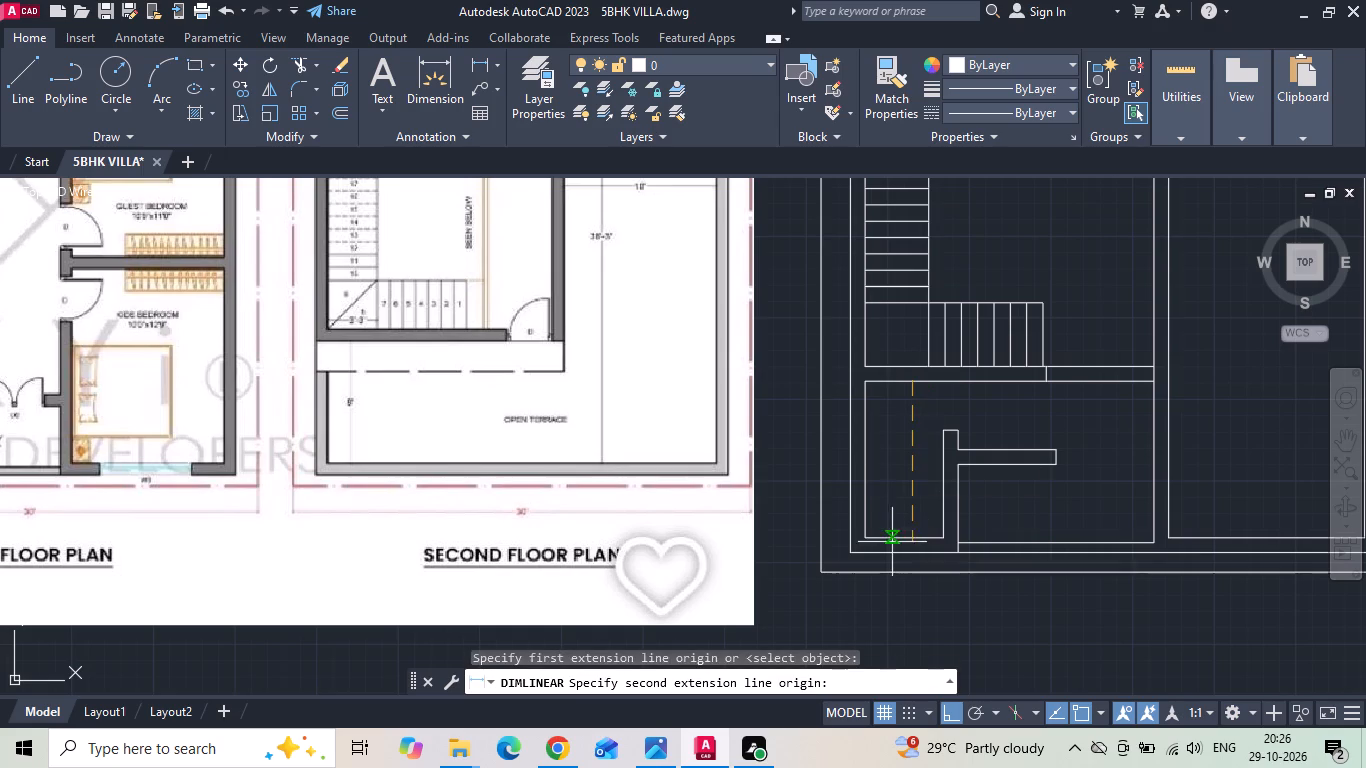
left_click(909, 557)
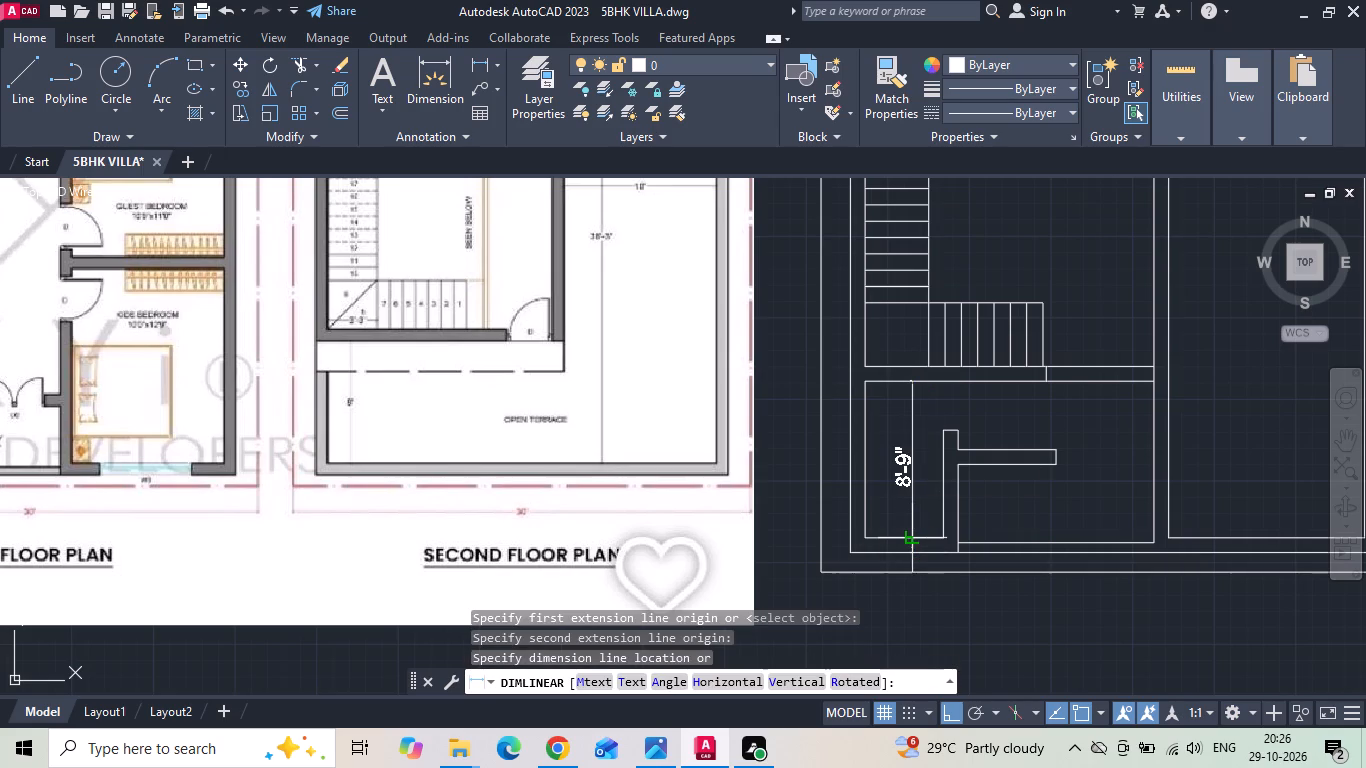
key("Escape")
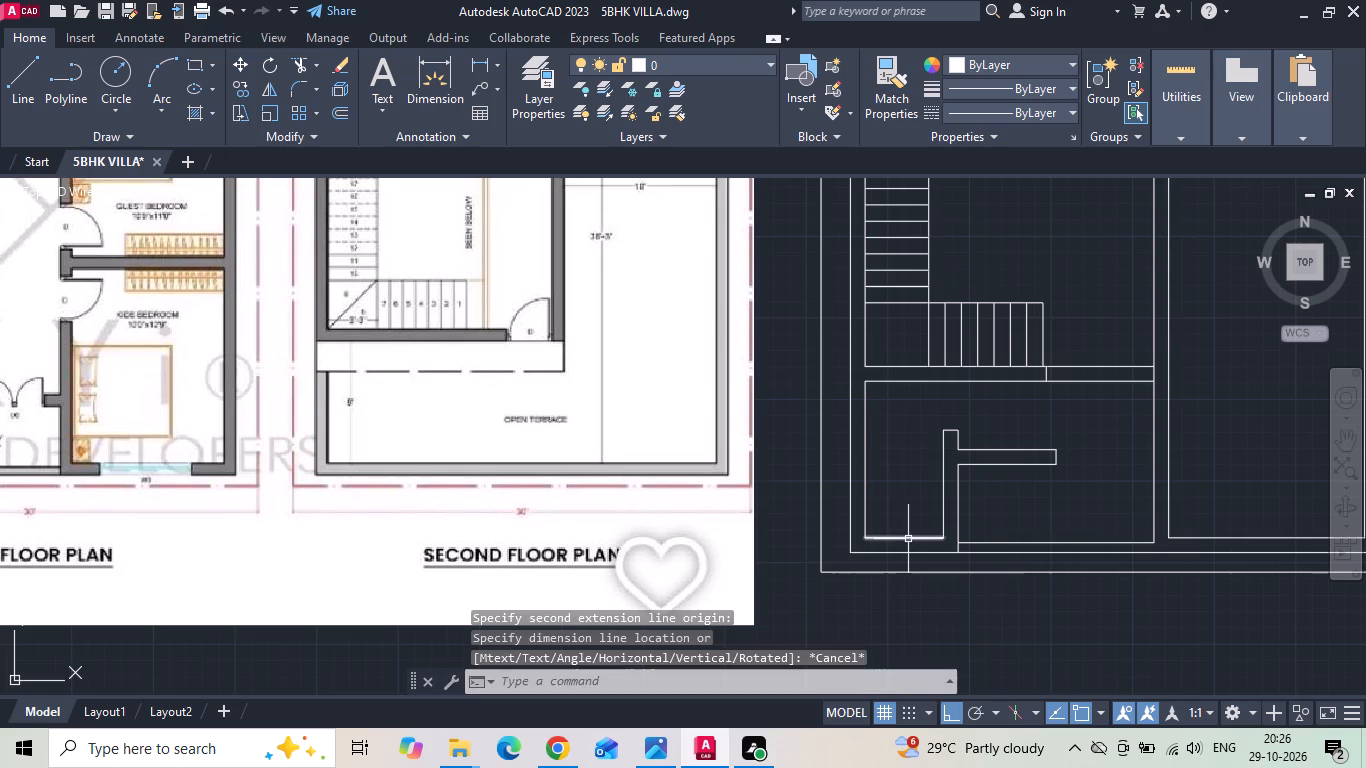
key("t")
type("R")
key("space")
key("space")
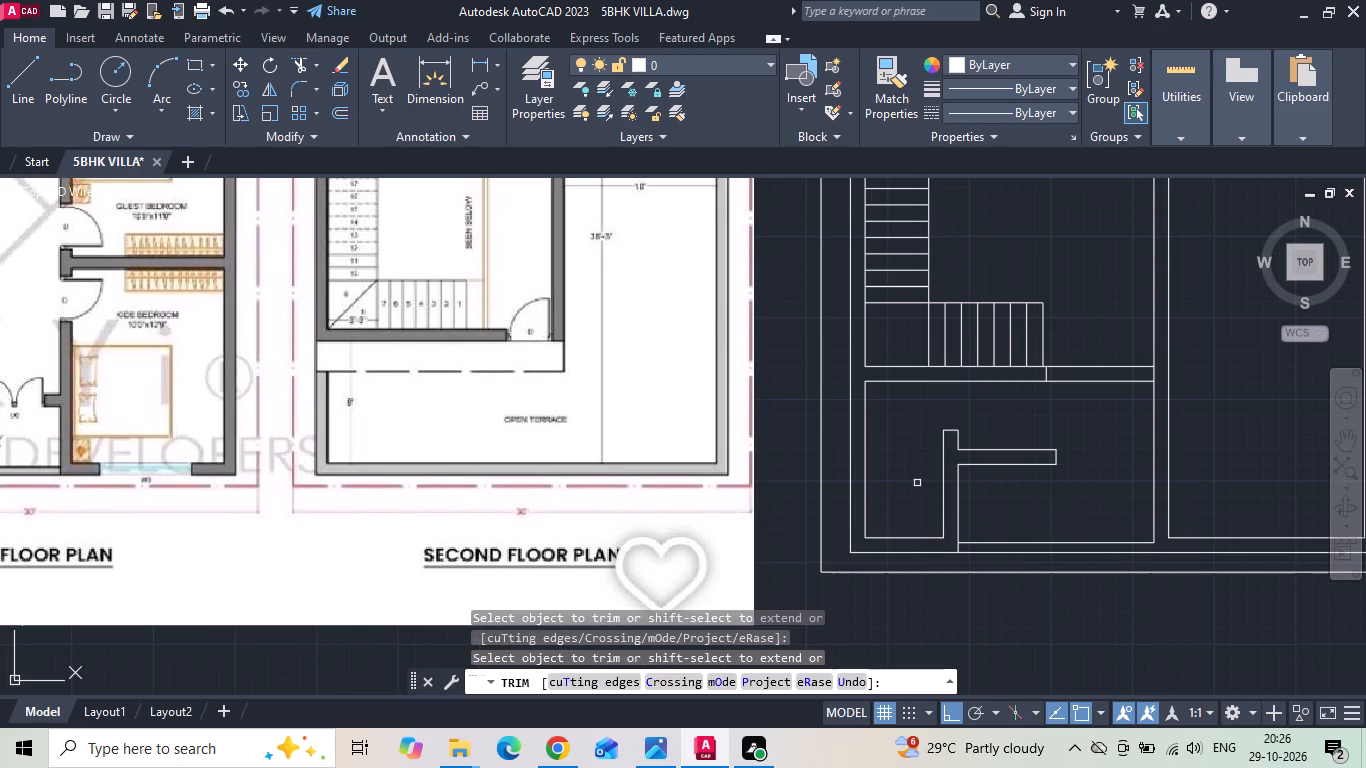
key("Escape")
Extend the southern line of the staircase's south wall east to the outer line of the north-south wall.
type("EX")
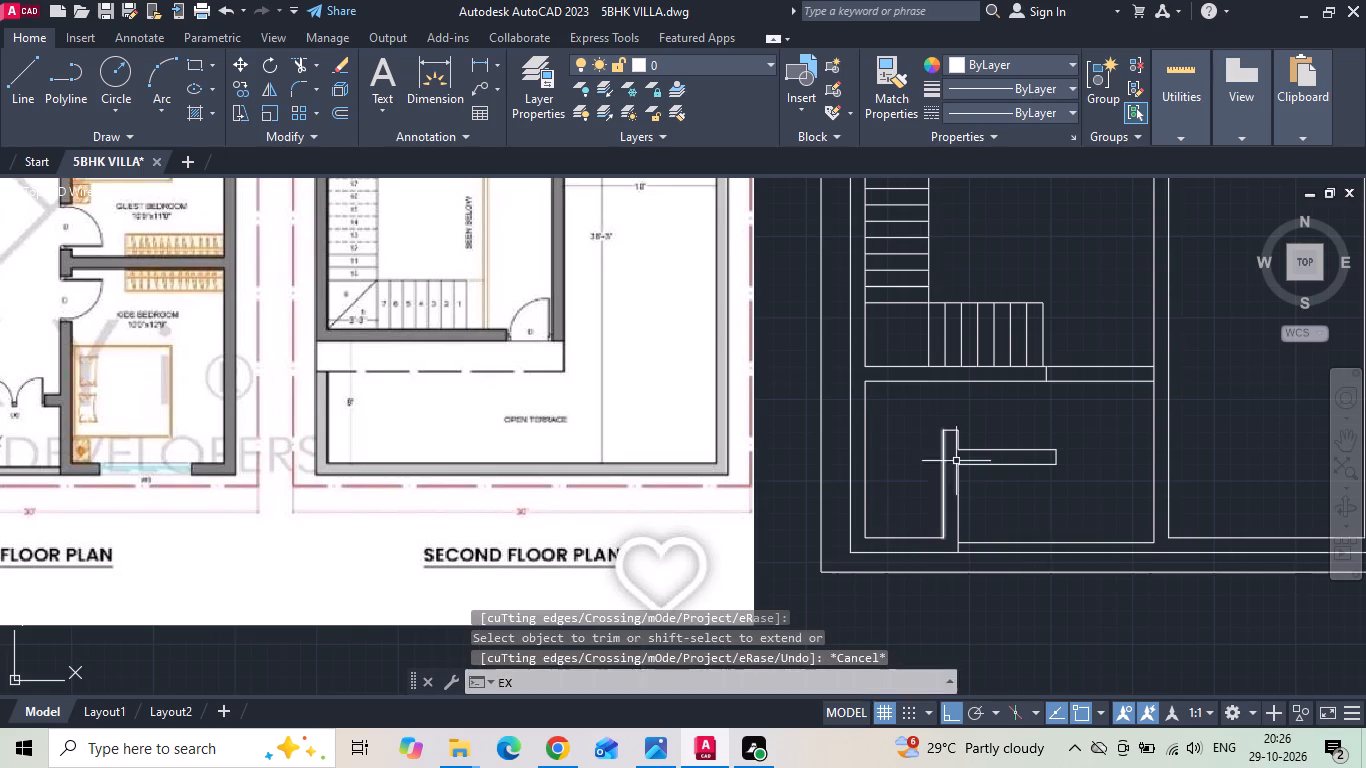
key("space")
left_click(1136, 378)
left_click(1123, 397)
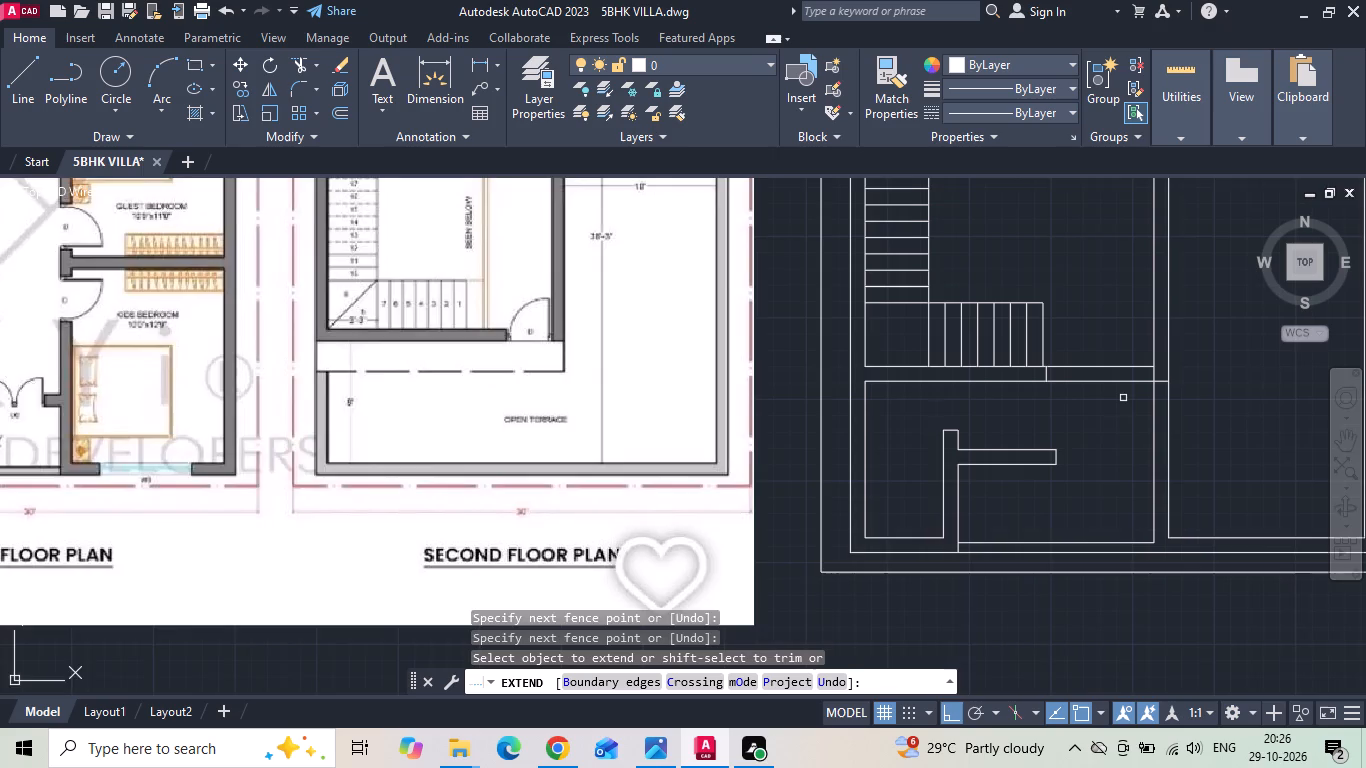
middle_click_drag(1116, 399, 1097, 403)
key("Escape")
Trim away both north-south wall lines south of the staircase wall, along with the former balcony's front line.
key("t")
key("r")
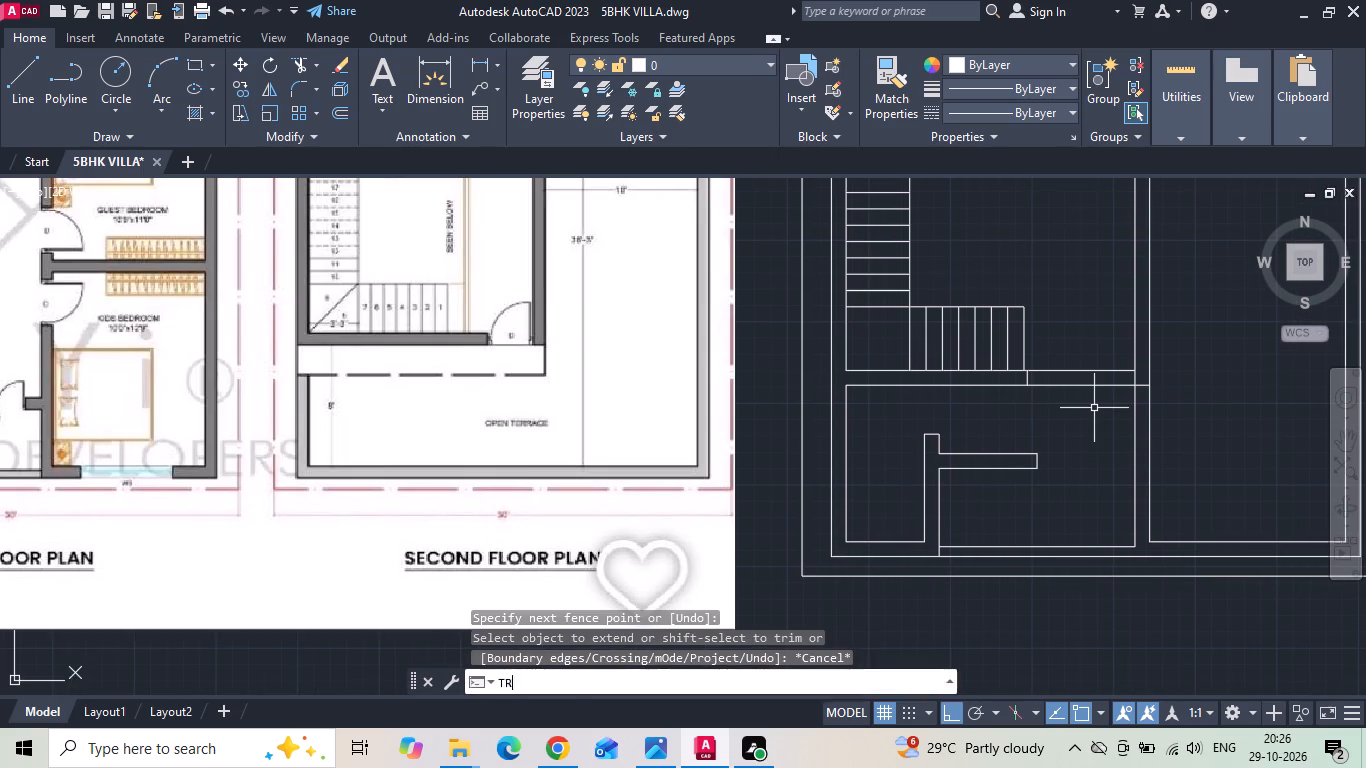
key("space")
left_click(1148, 430)
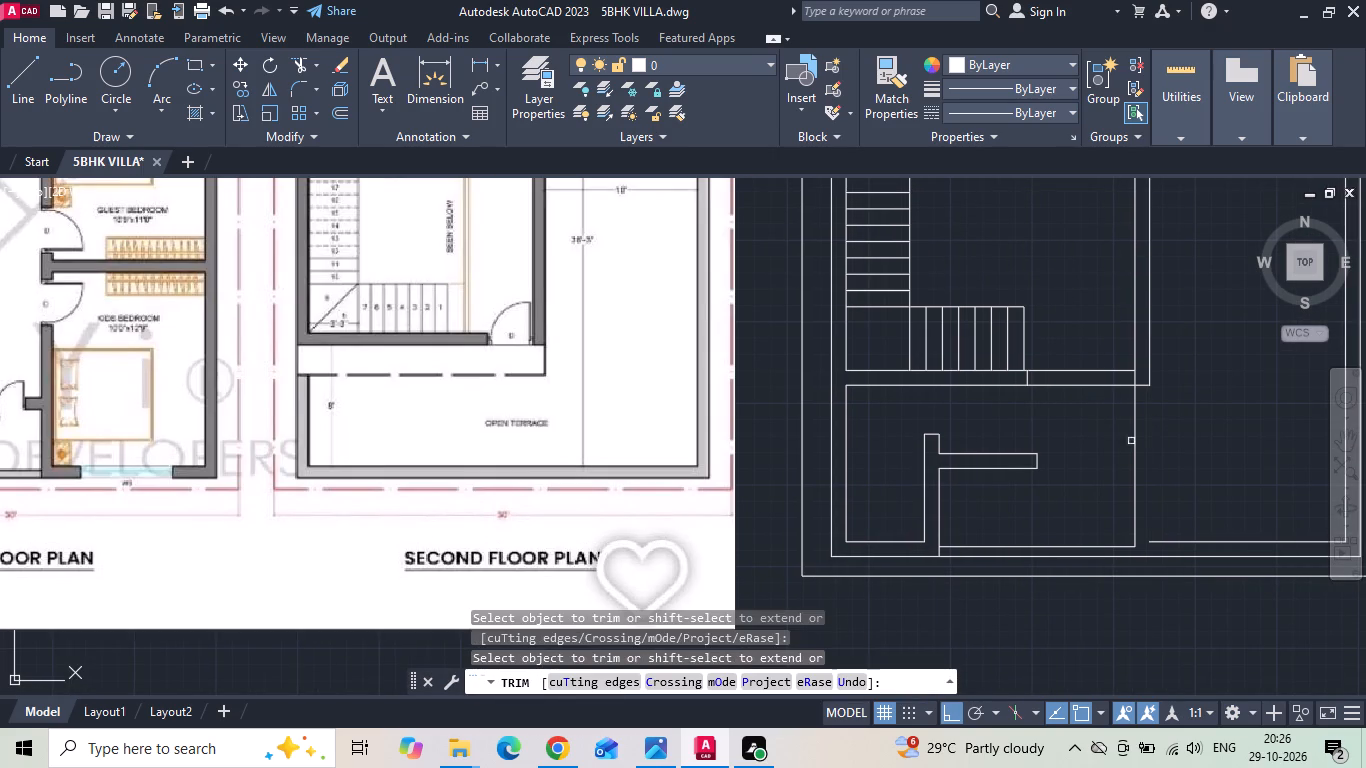
left_click(1135, 436)
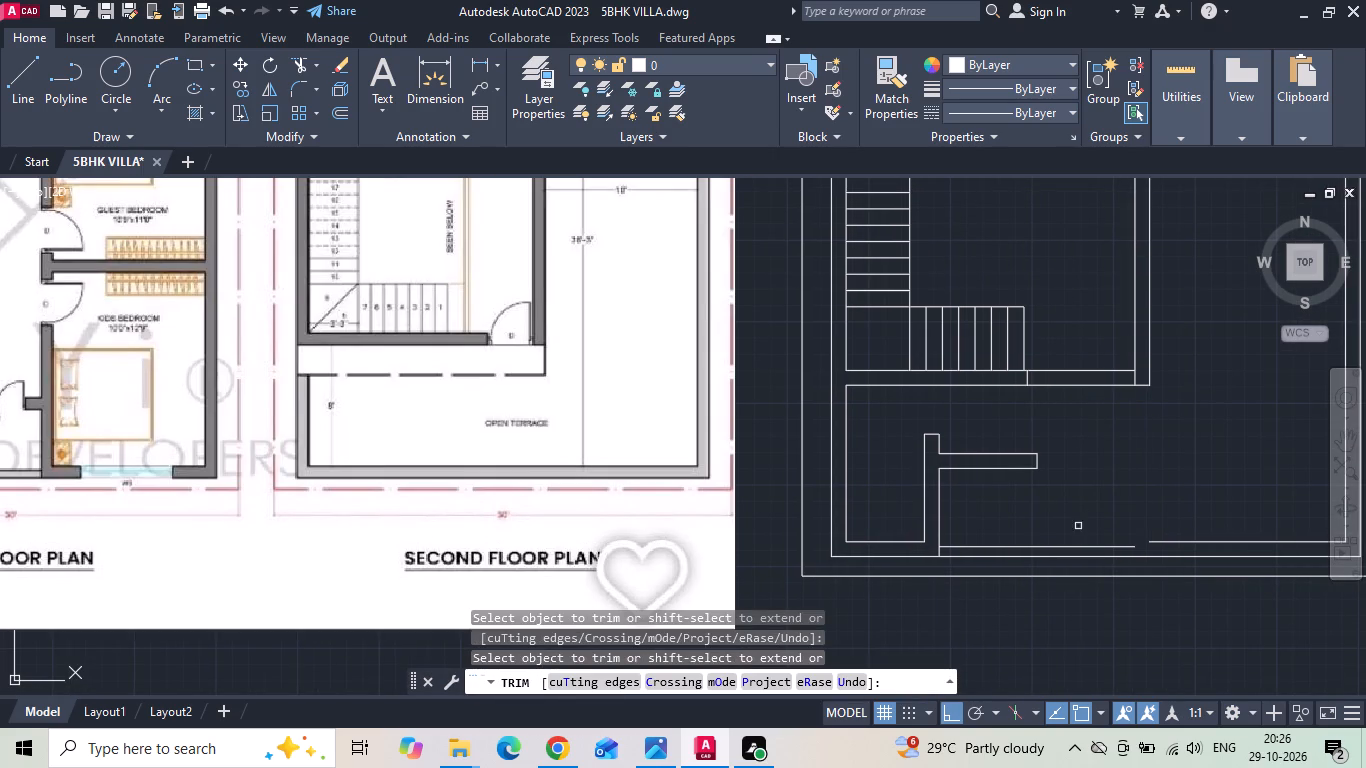
left_click(1061, 548)
key("Escape")
Erase the leftover toilet and balcony wall stubs, including the end line, south of the staircase.
left_click_drag(1000, 524, 980, 519)
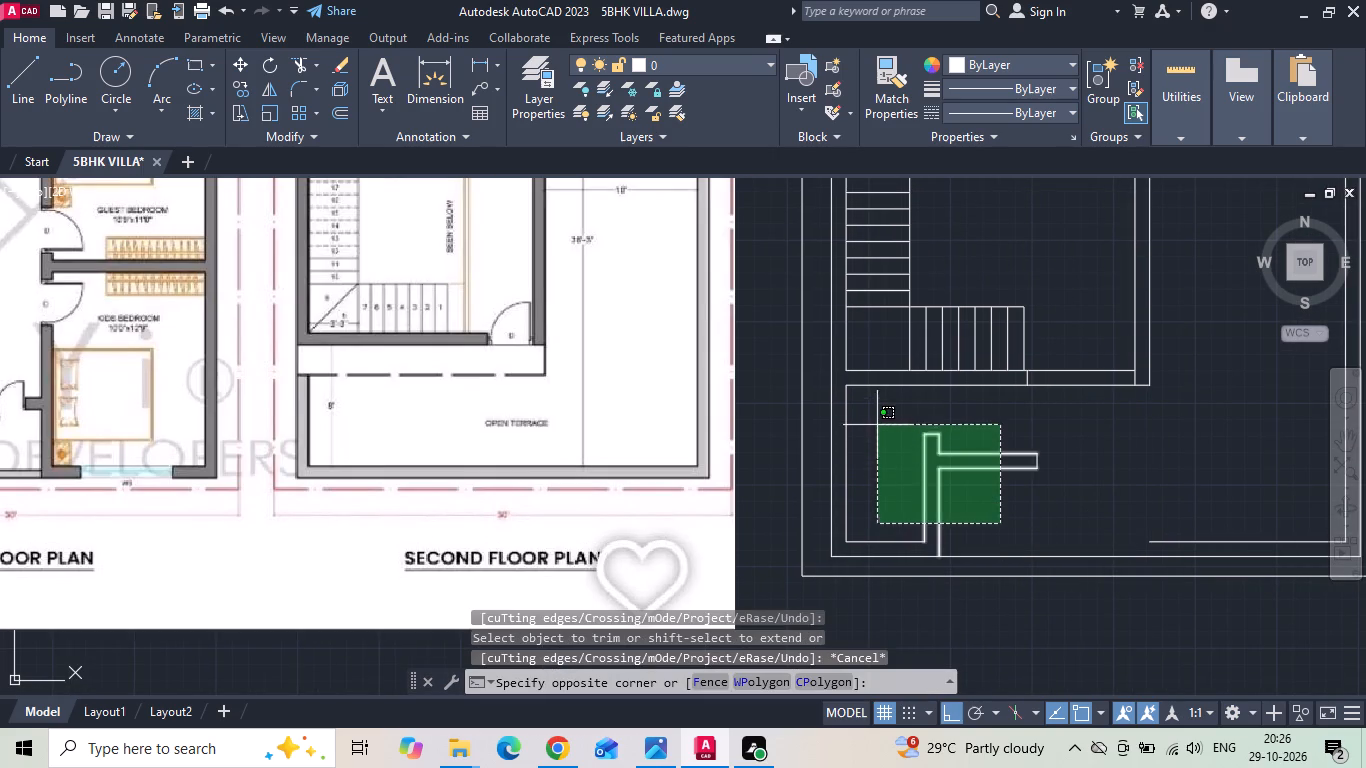
left_click(884, 418)
key("Delete")
left_click_drag(1047, 429, 1024, 472)
left_click(1023, 475)
key("Delete")
Examine the south edge of the reference's ground floor plan, around the utility corner and its setback dimension.
middle_click_drag(1007, 476, 931, 466)
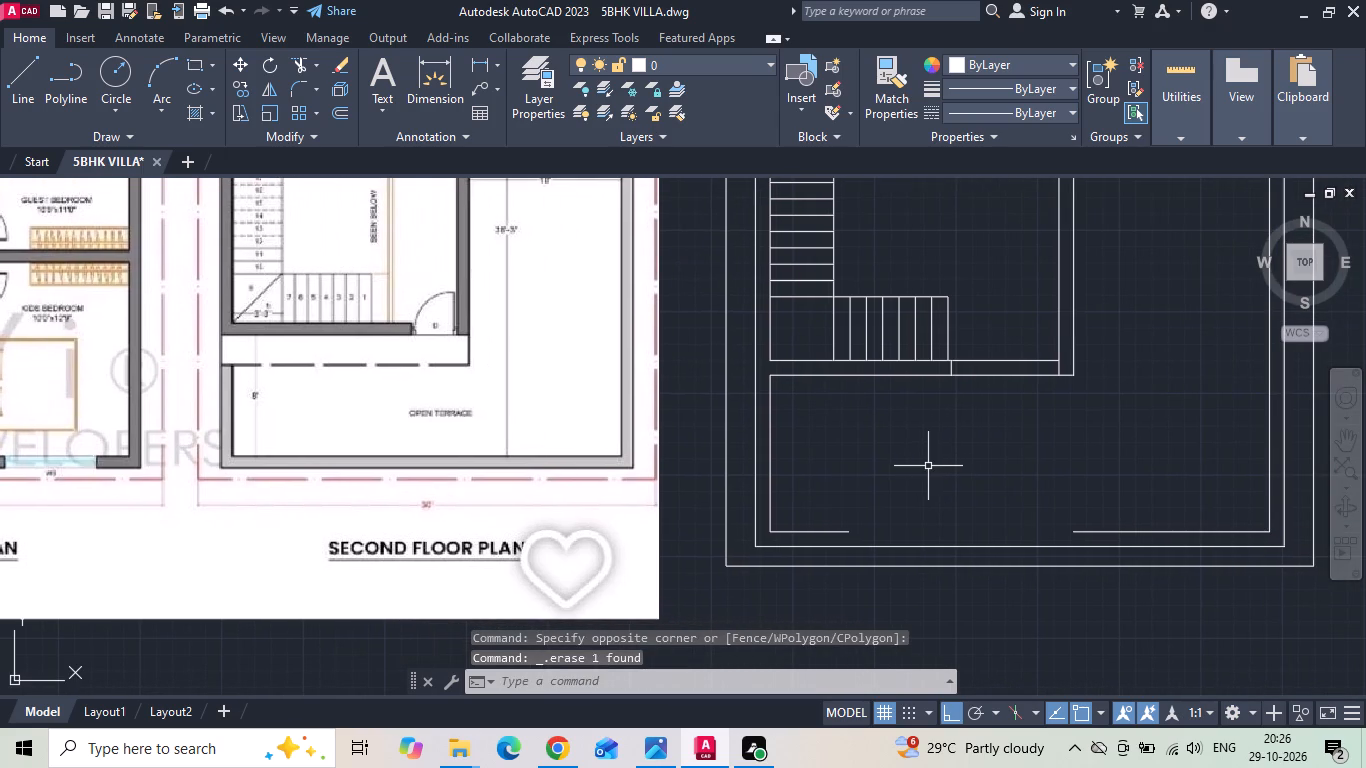
scroll(928, 466, "down", 1)
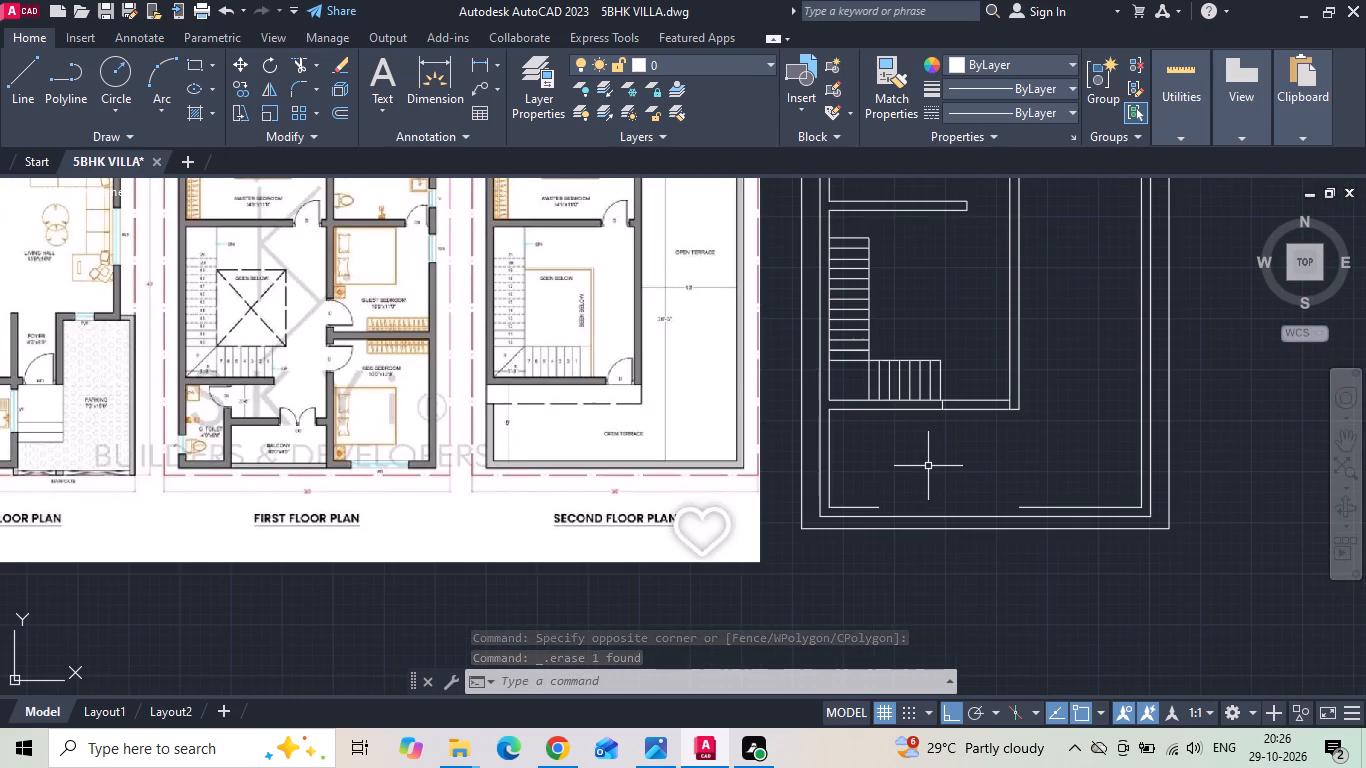
scroll(928, 466, "down", 1)
scroll(313, 483, "up", 2)
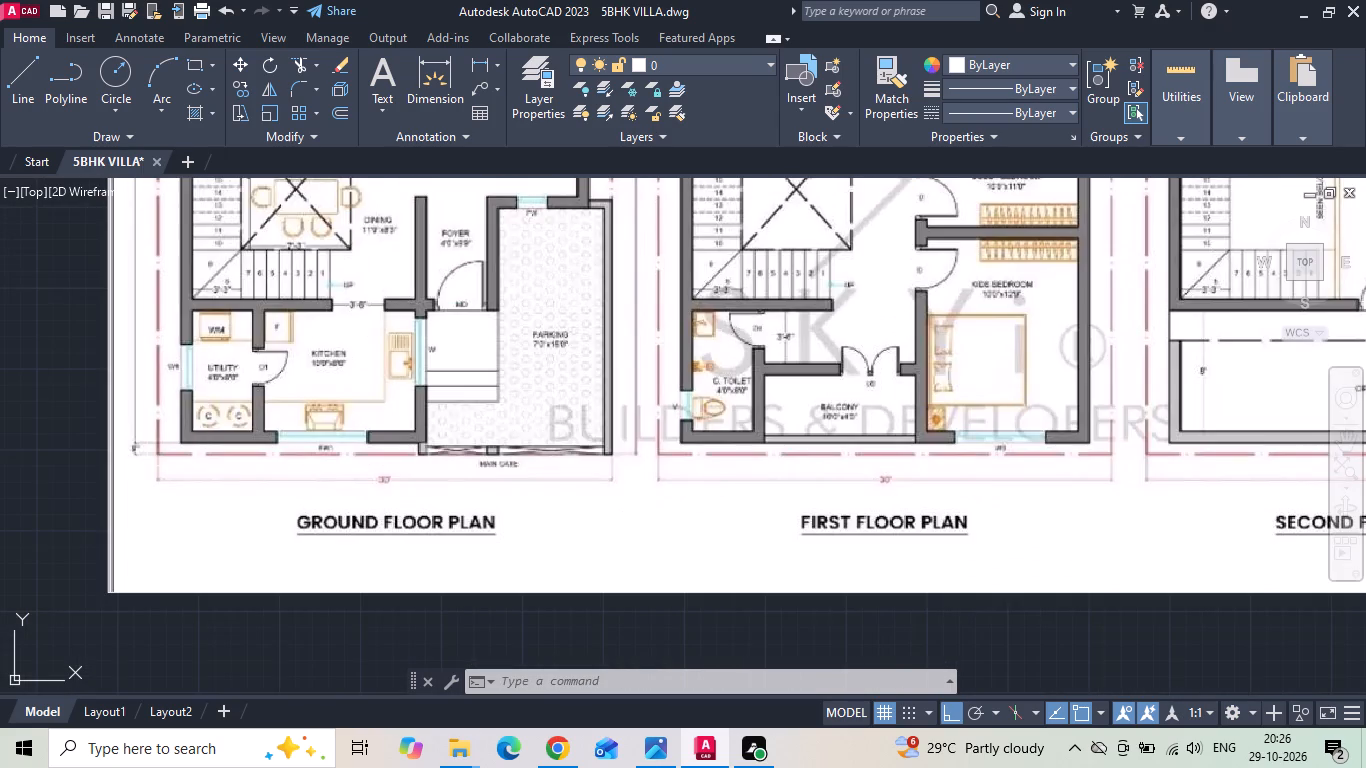
scroll(124, 466, "up", 2)
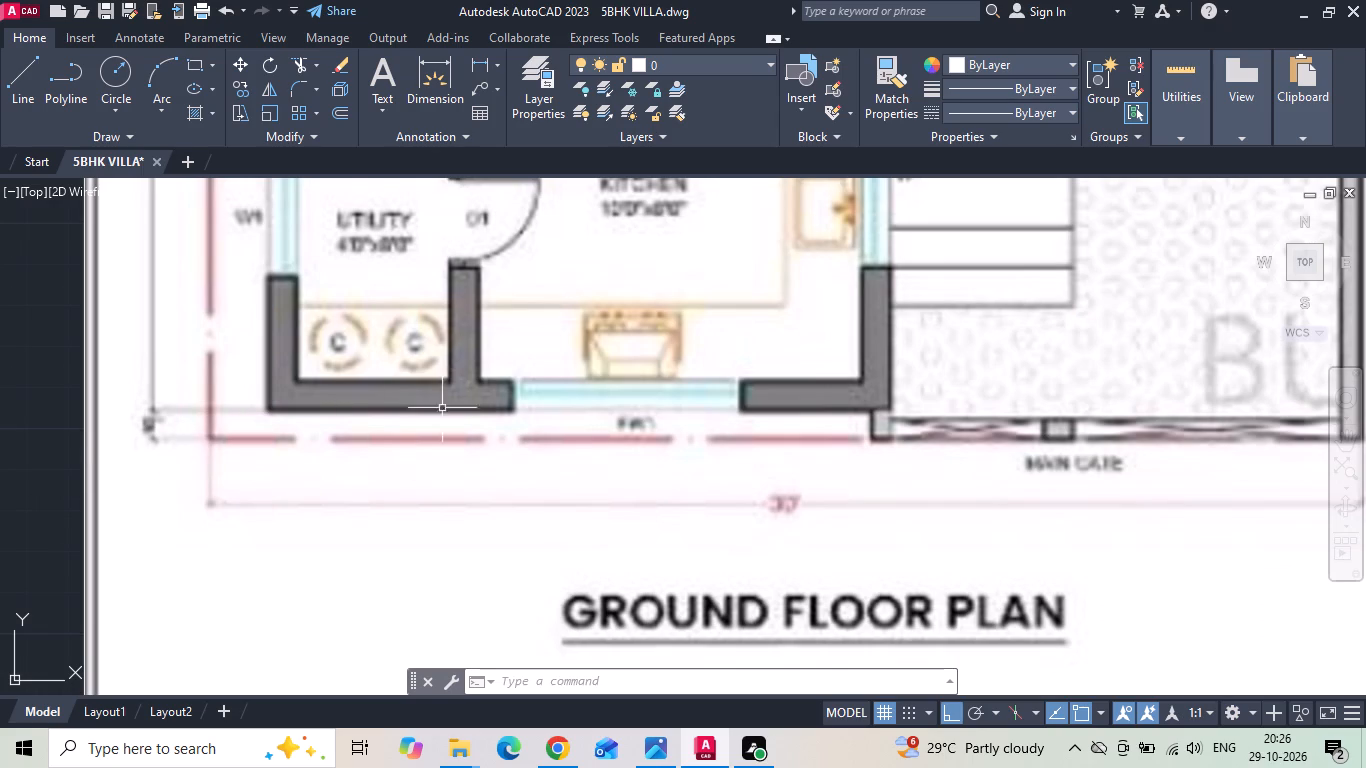
scroll(496, 394, "down", 1)
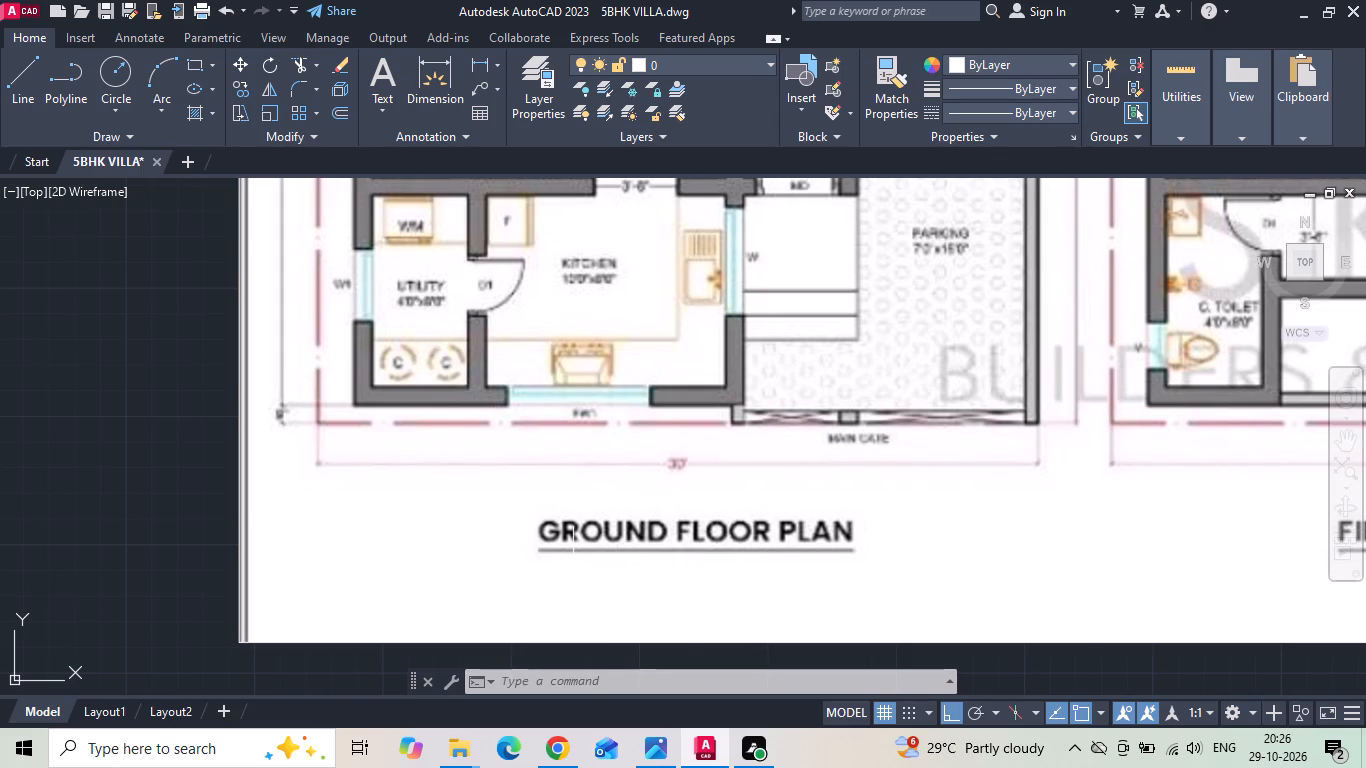
scroll(246, 565, "up", 1)
scroll(311, 325, "up", 2)
scroll(362, 392, "down", 1)
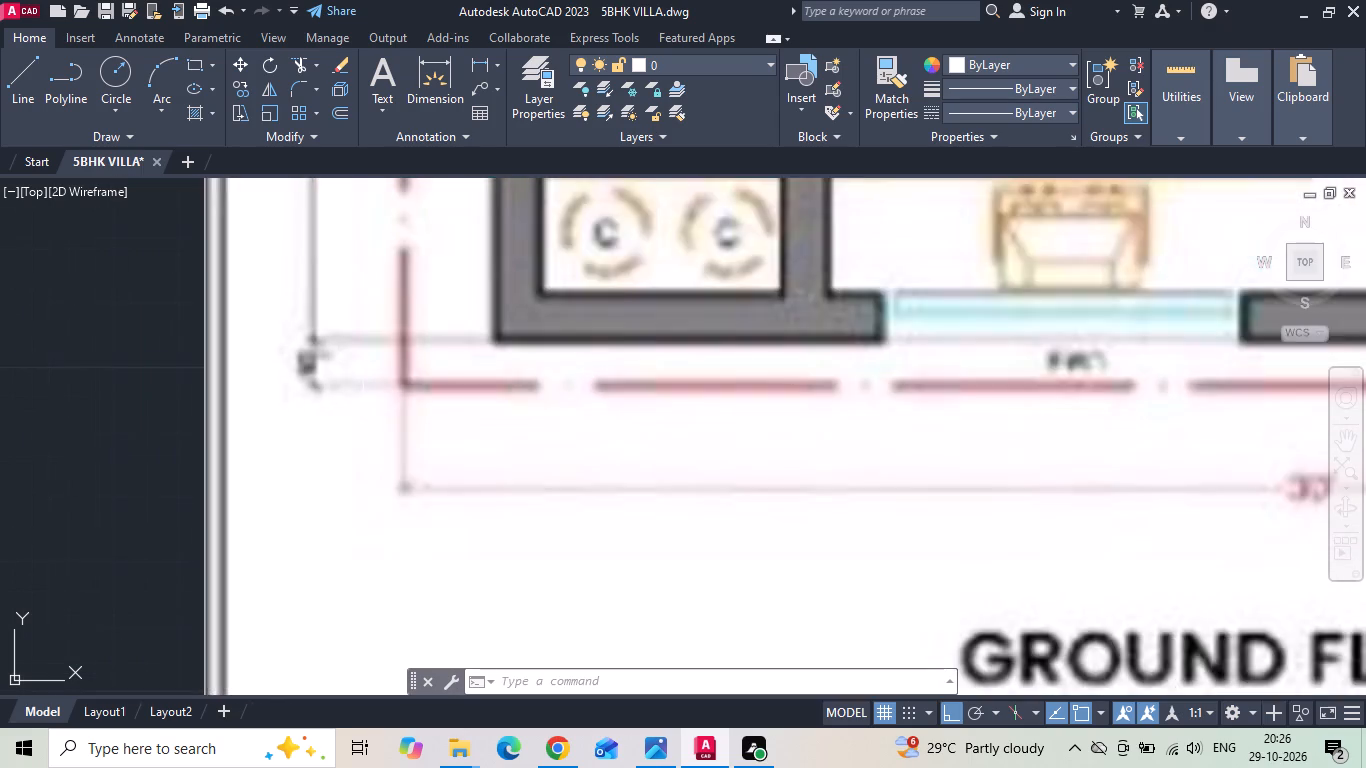
scroll(363, 409, "down", 3)
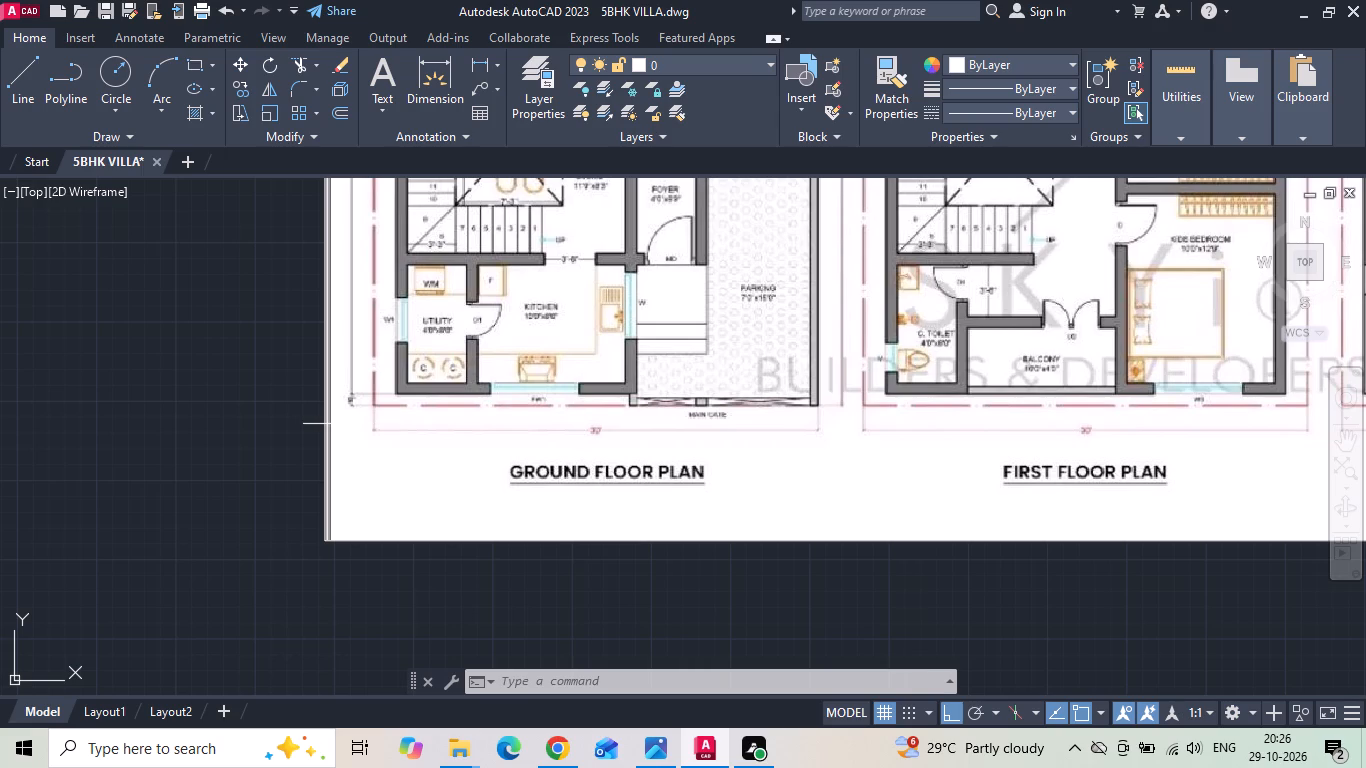
scroll(349, 397, "up", 3)
scroll(394, 350, "down", 1)
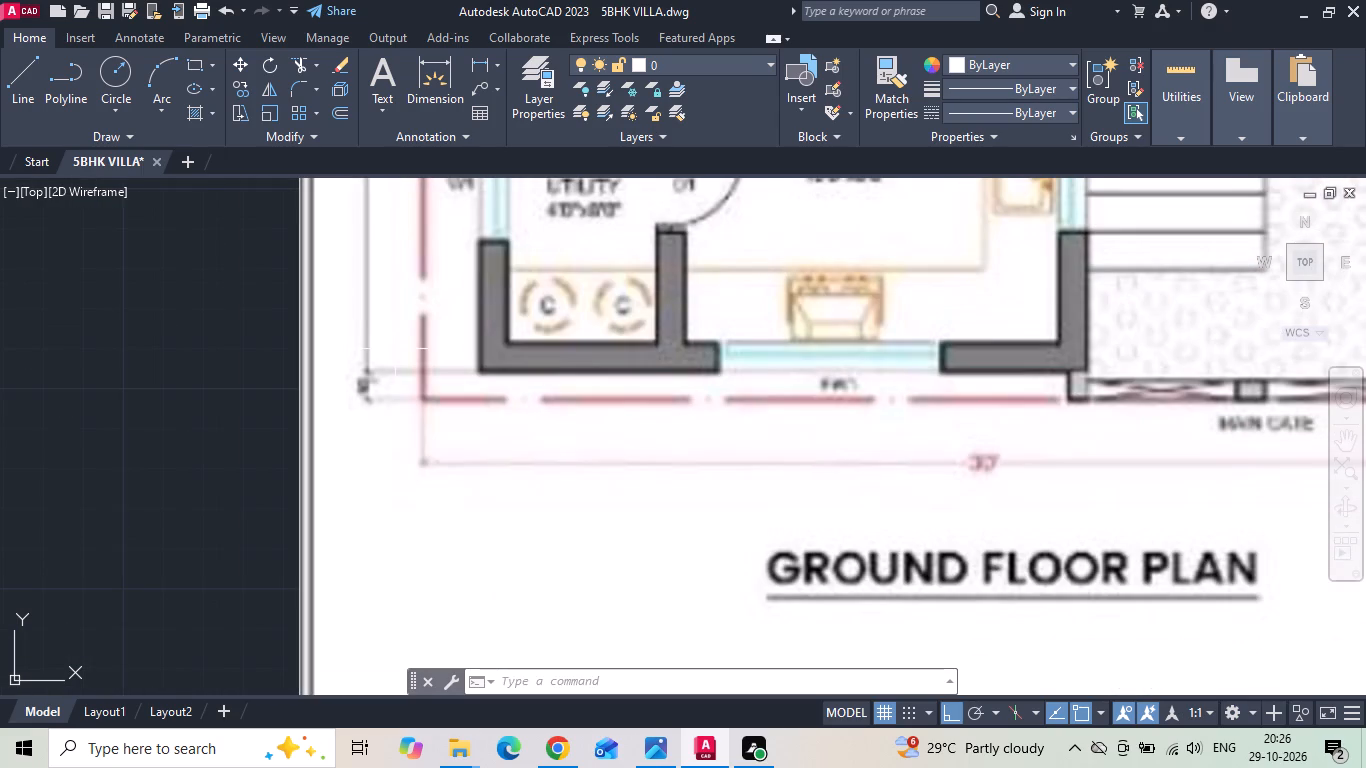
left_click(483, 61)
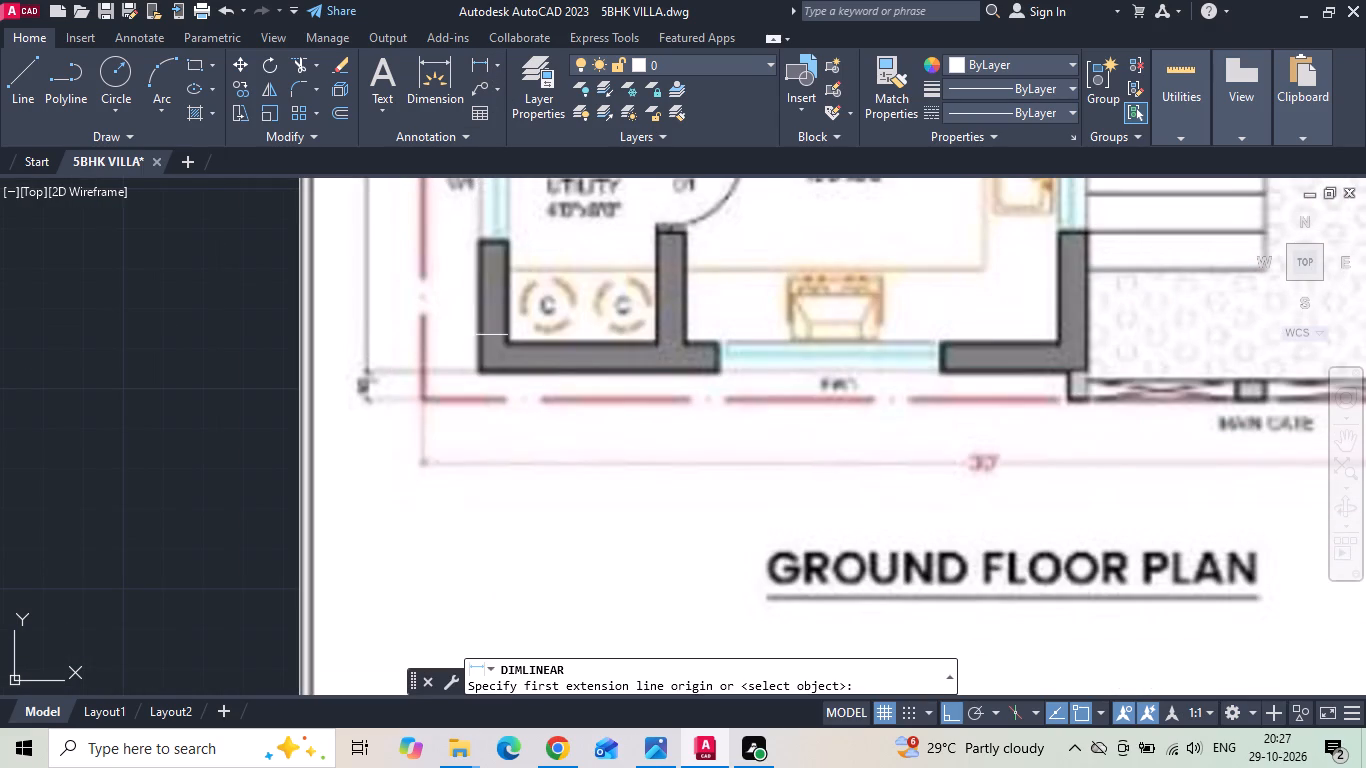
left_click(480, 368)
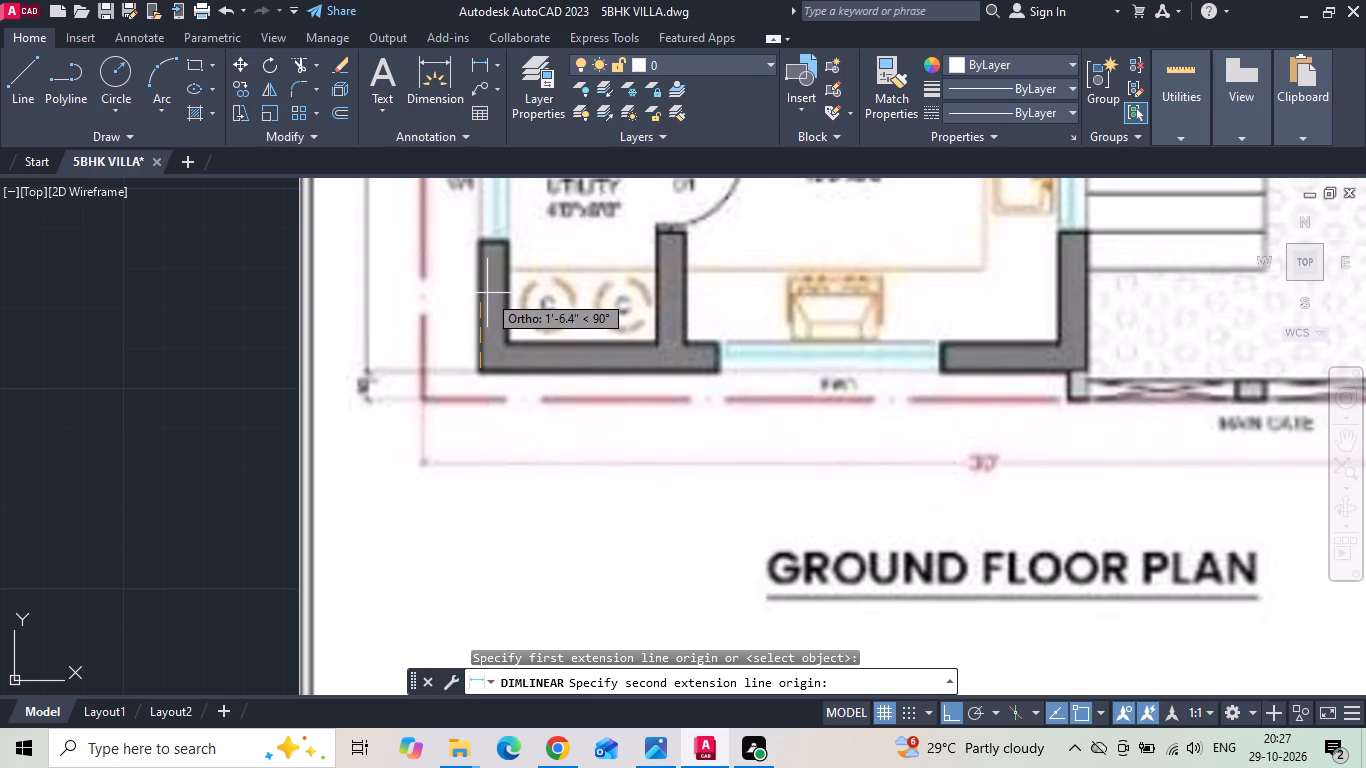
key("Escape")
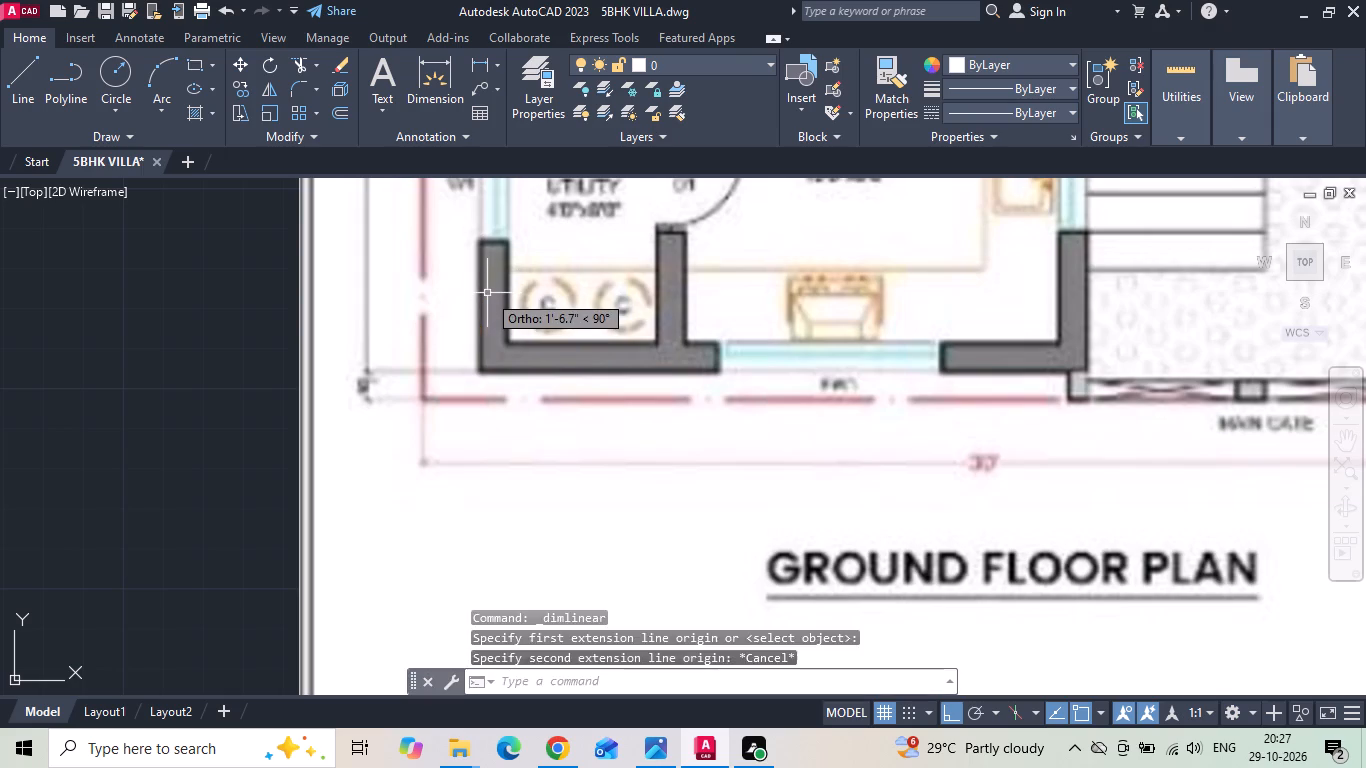
Measure the gap between the staircase's south wall and the balcony wall in the drafted first floor plan.
scroll(475, 331, "down", 2)
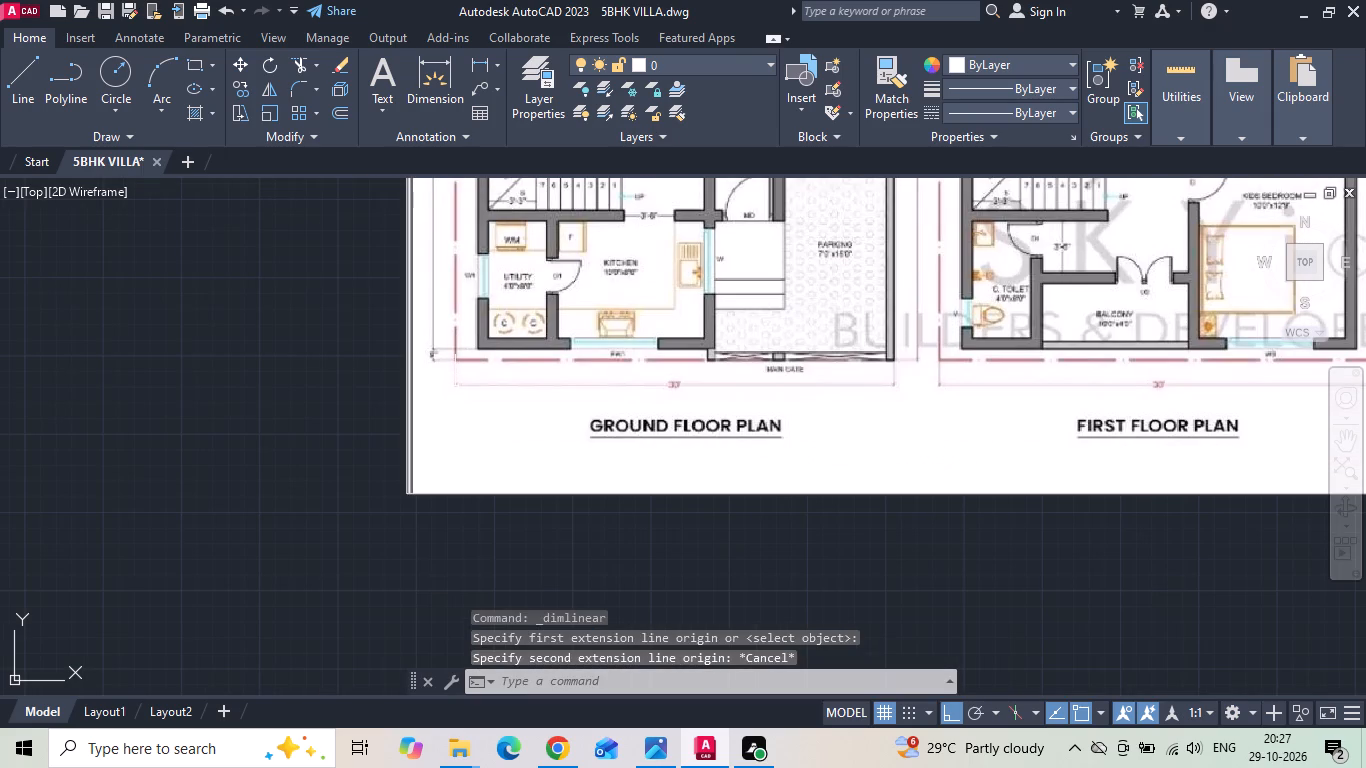
scroll(391, 391, "down", 2)
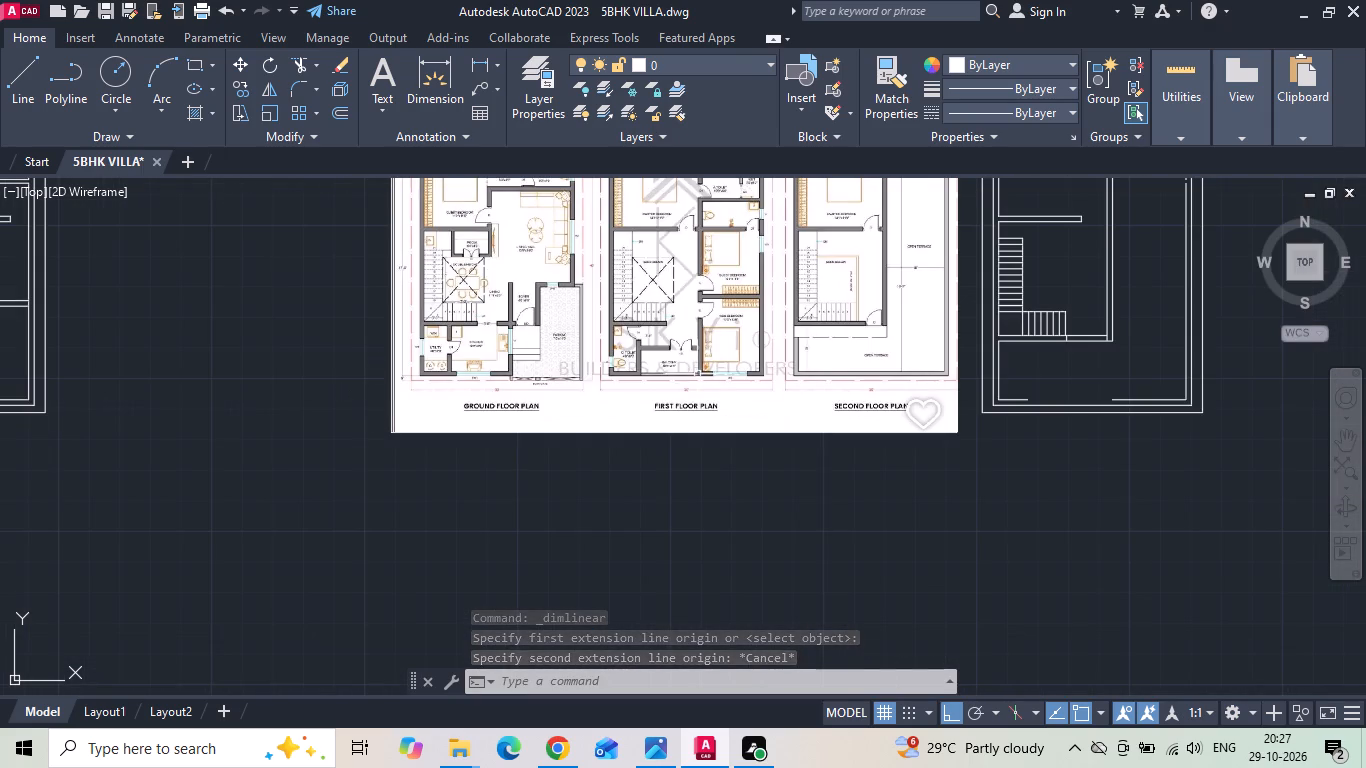
middle_click_drag(312, 329, 988, 376)
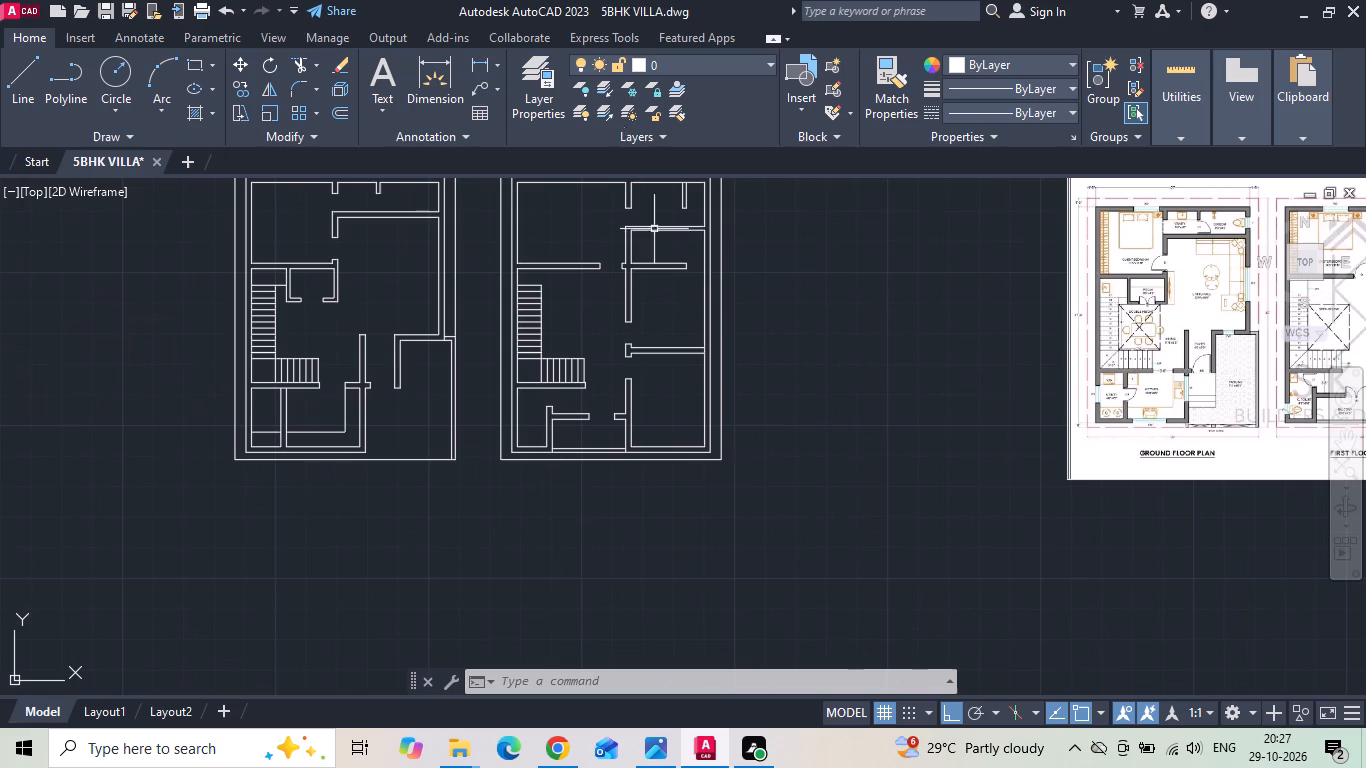
left_click(479, 65)
scroll(625, 534, "up", 2)
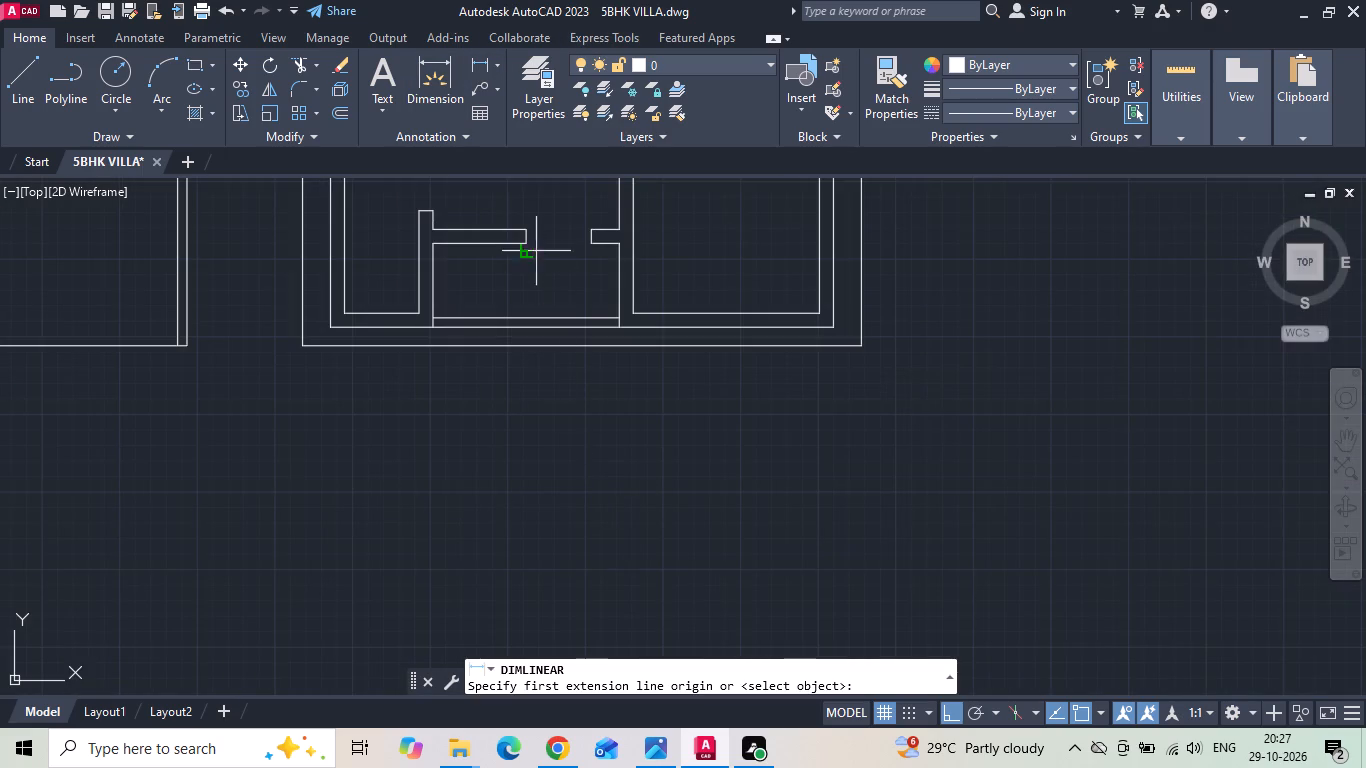
middle_click_drag(536, 265, 554, 381)
left_click_drag(484, 278, 485, 316)
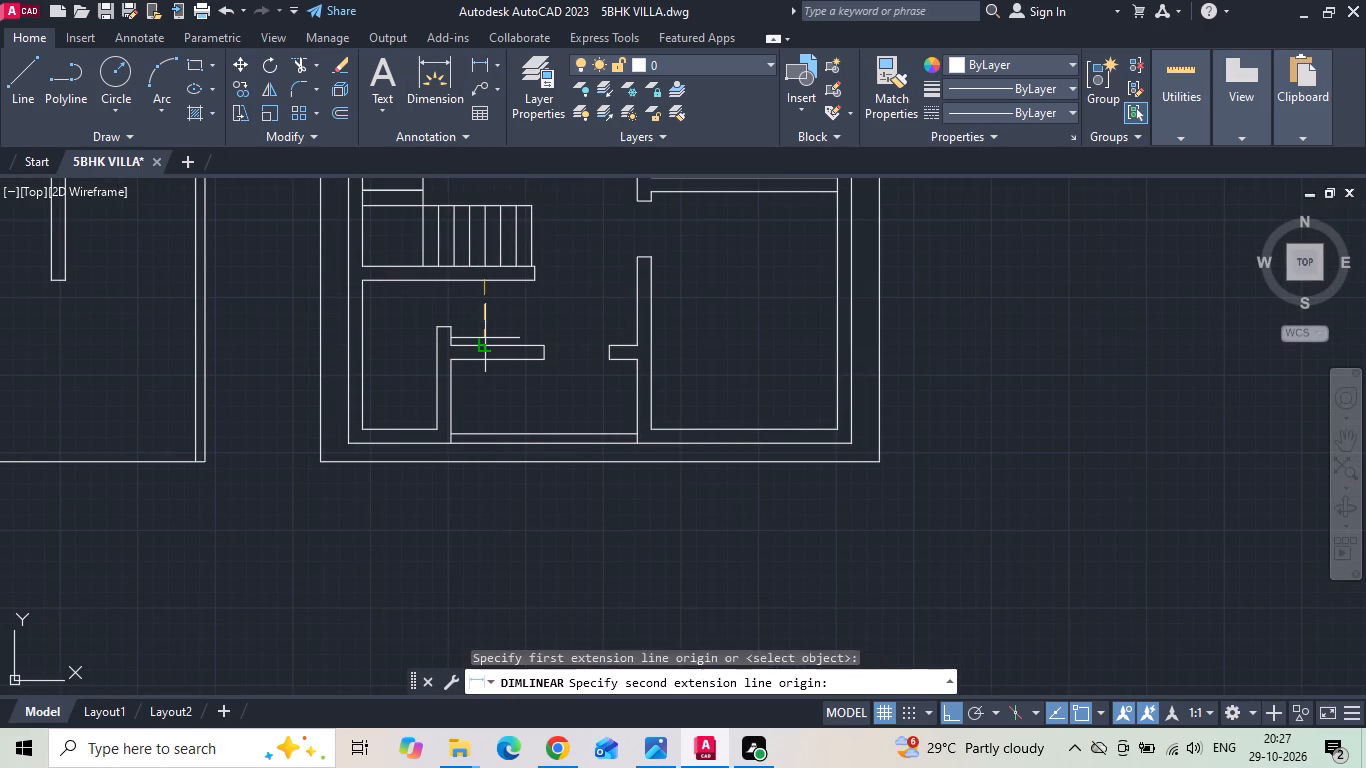
left_click(485, 338)
key("Escape")
Check the reference's first floor balcony, and measure the drafted balcony's depth from its north wall to the south wall's outer line.
scroll(485, 338, "down", 3)
scroll(1085, 310, "up", 2)
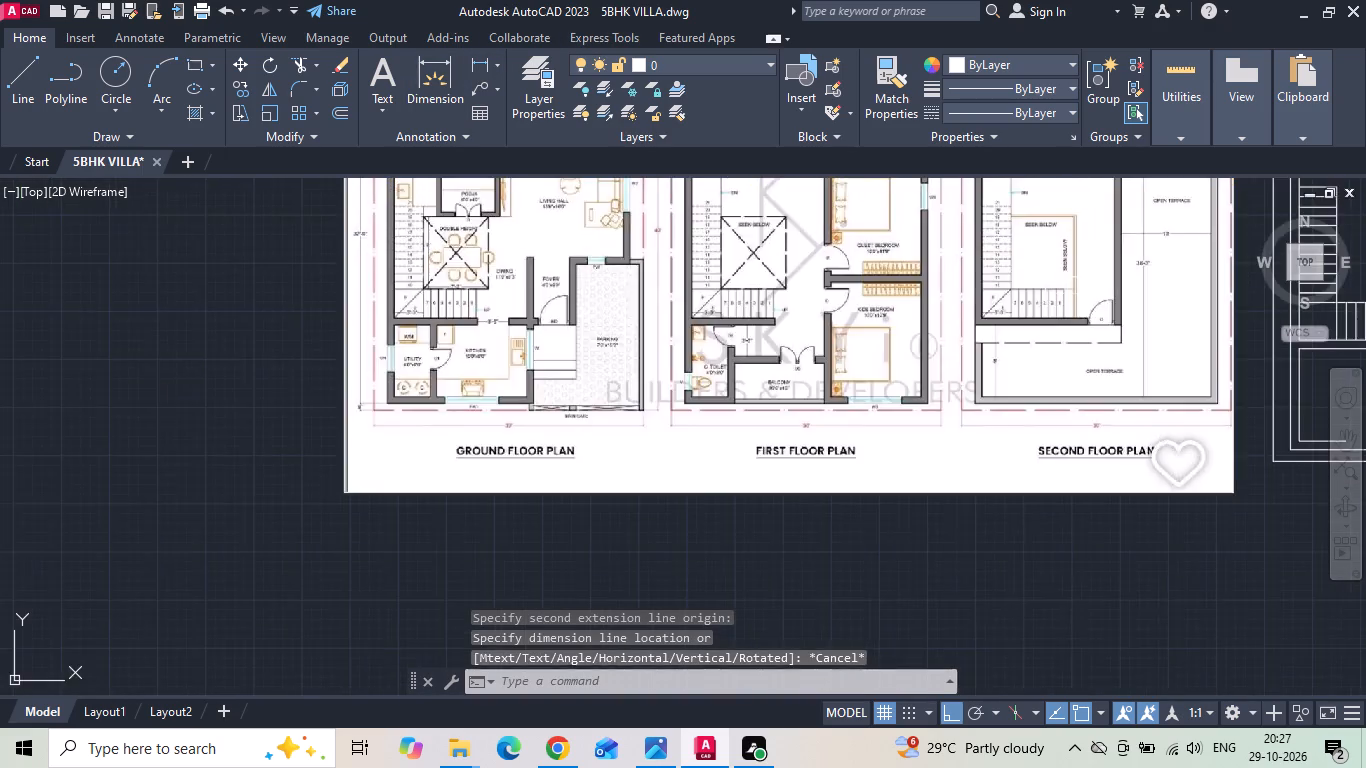
scroll(831, 334, "up", 3)
scroll(821, 337, "down", 1)
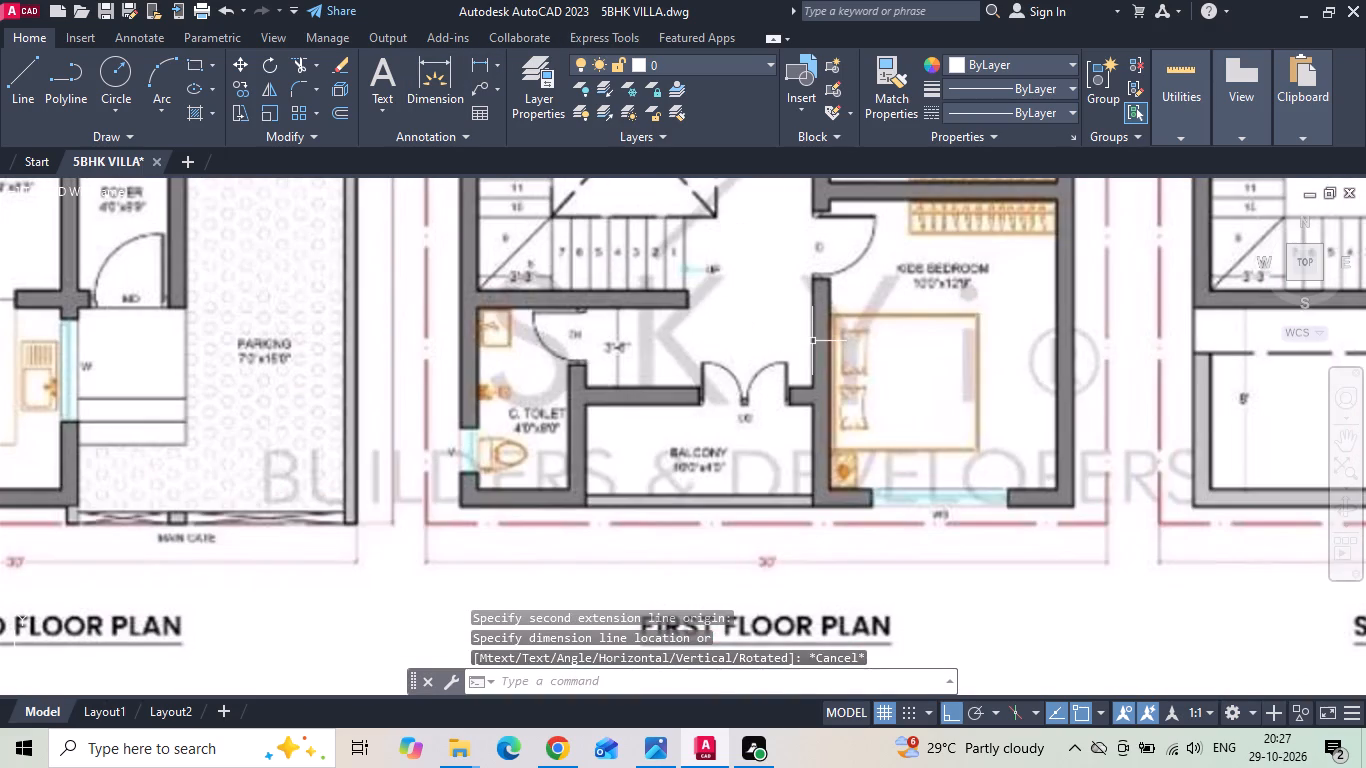
scroll(811, 345, "down", 2)
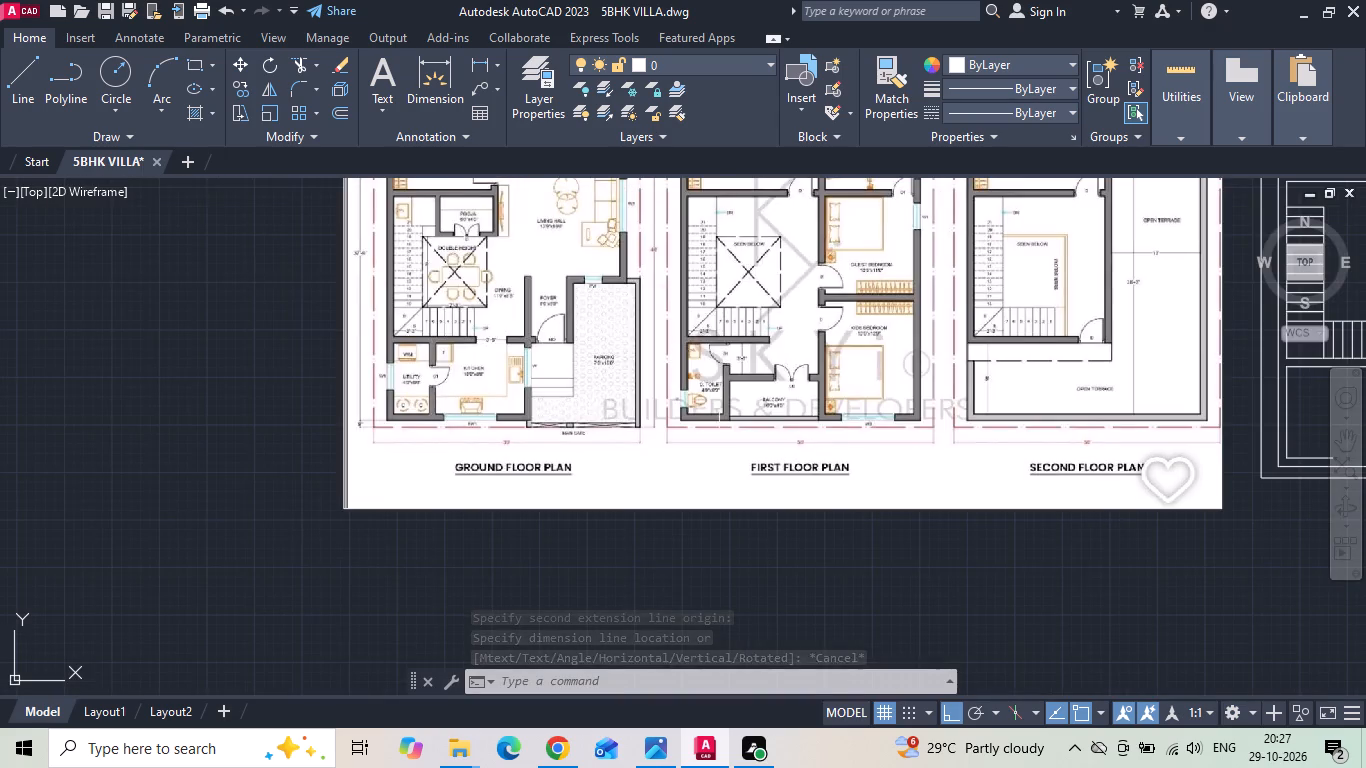
middle_click_drag(430, 397, 642, 438)
left_click(477, 58)
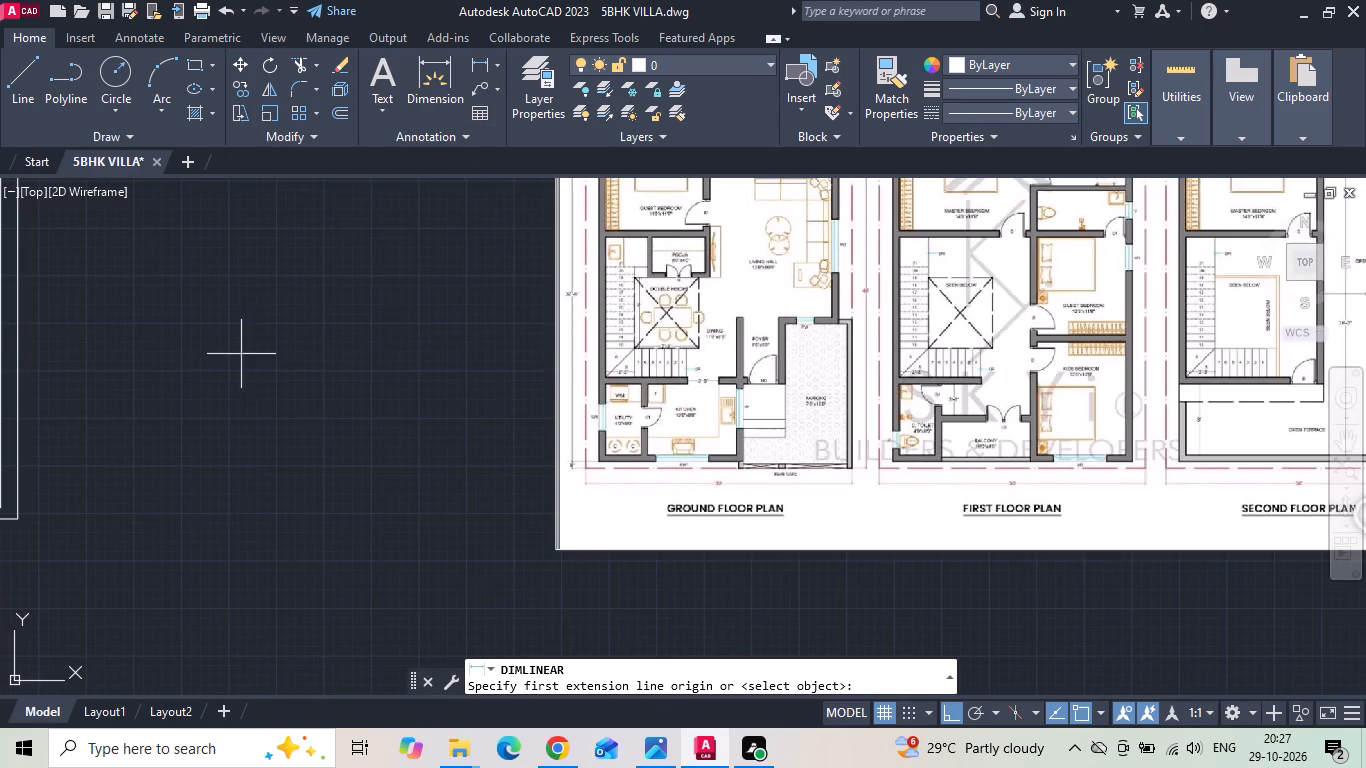
middle_click_drag(246, 358, 692, 381)
scroll(348, 519, "up", 1)
left_click(178, 465)
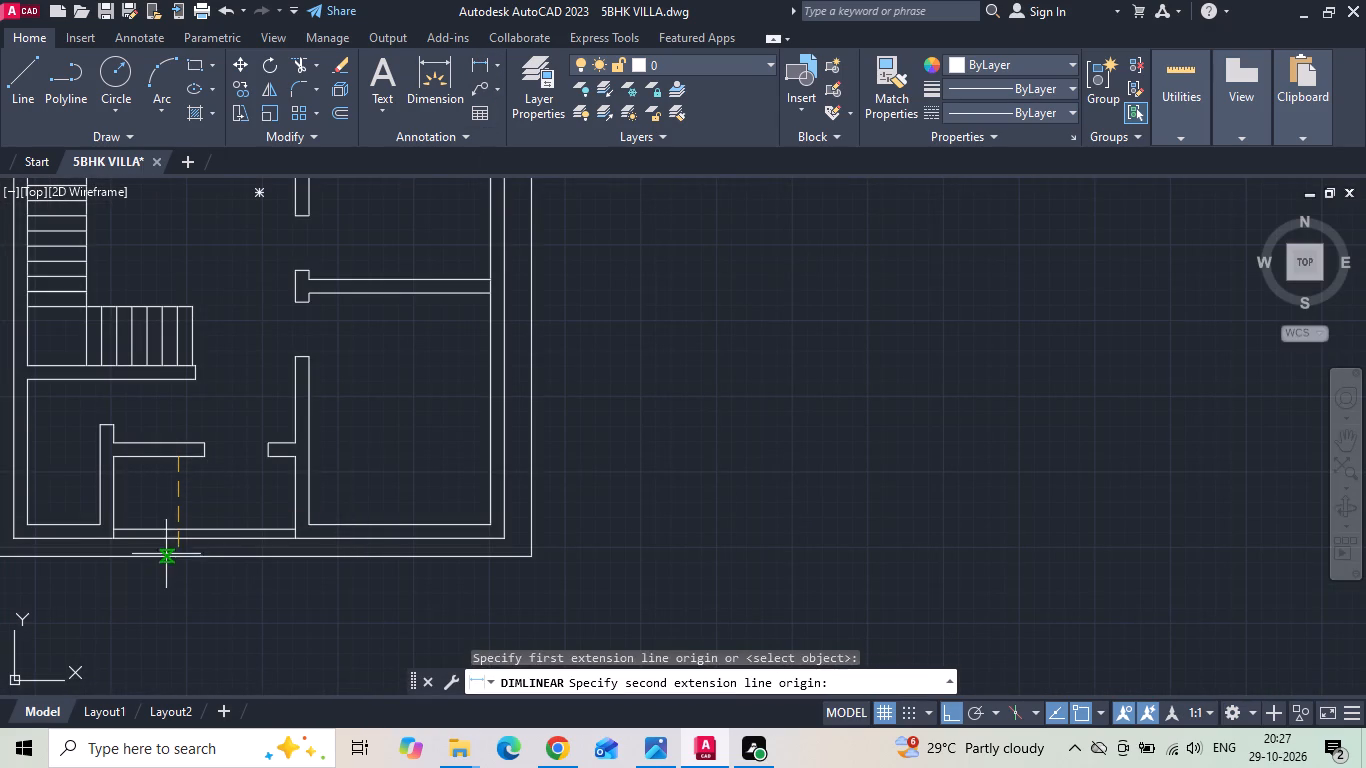
left_click(174, 540)
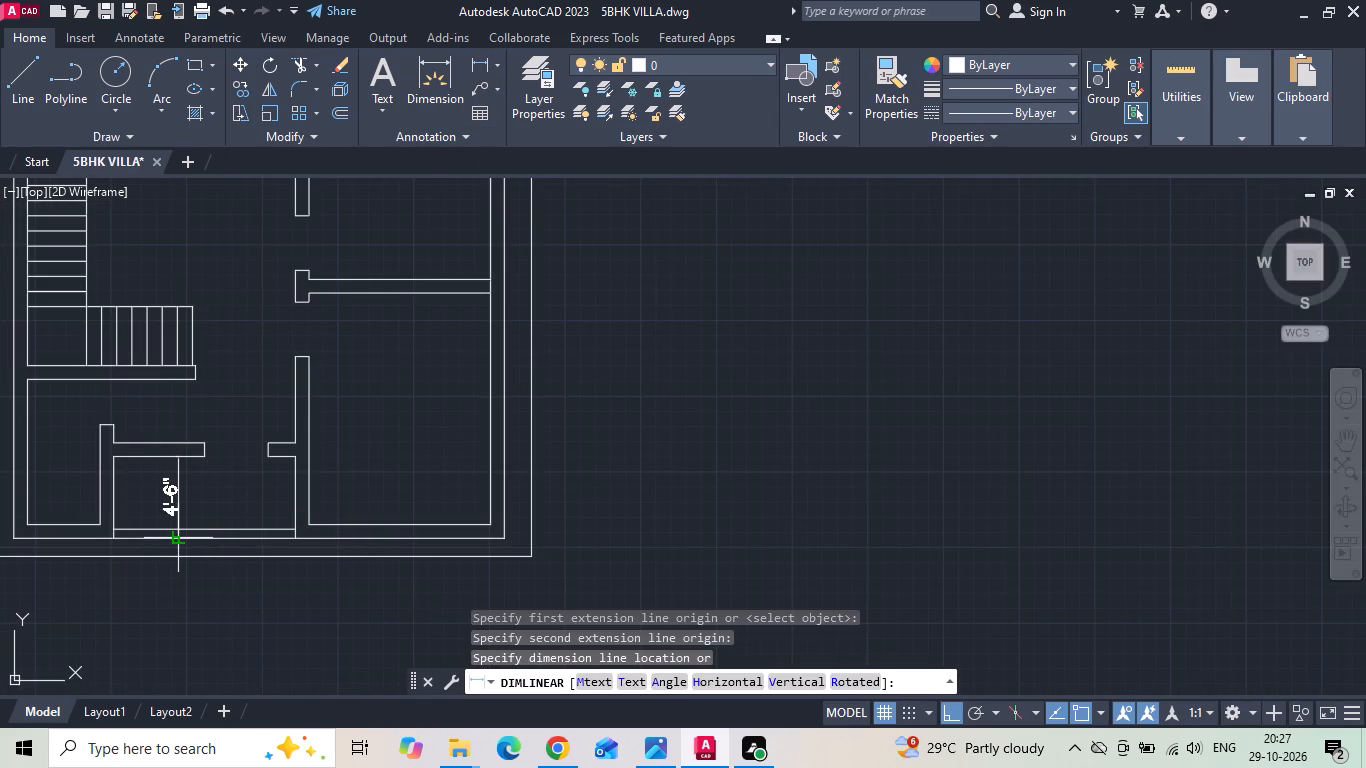
key("Escape")
Erase the short end line crossing the staircase's south wall in the second floor plan.
scroll(266, 494, "down", 2)
middle_click_drag(788, 457, 651, 455)
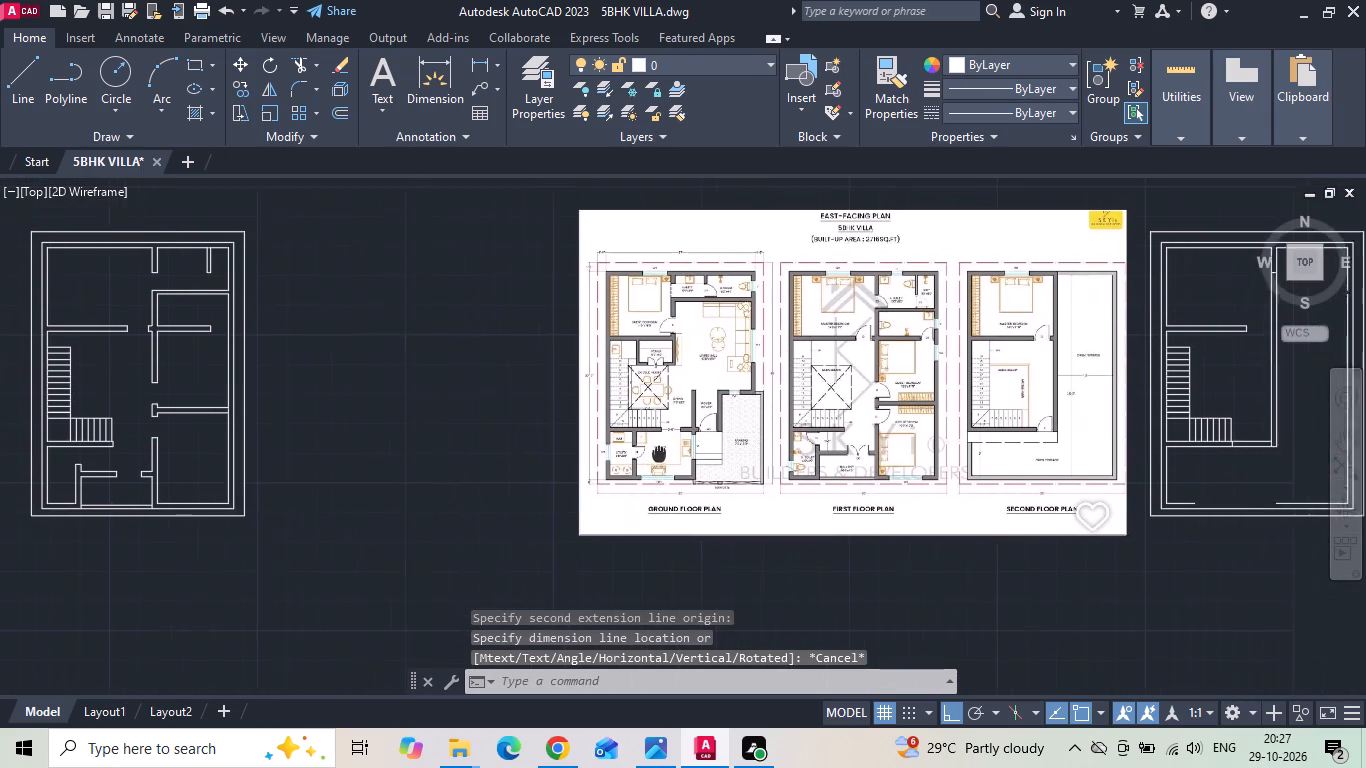
middle_click_drag(651, 455, 620, 455)
middle_click_drag(1154, 480, 565, 476)
scroll(586, 450, "up", 2)
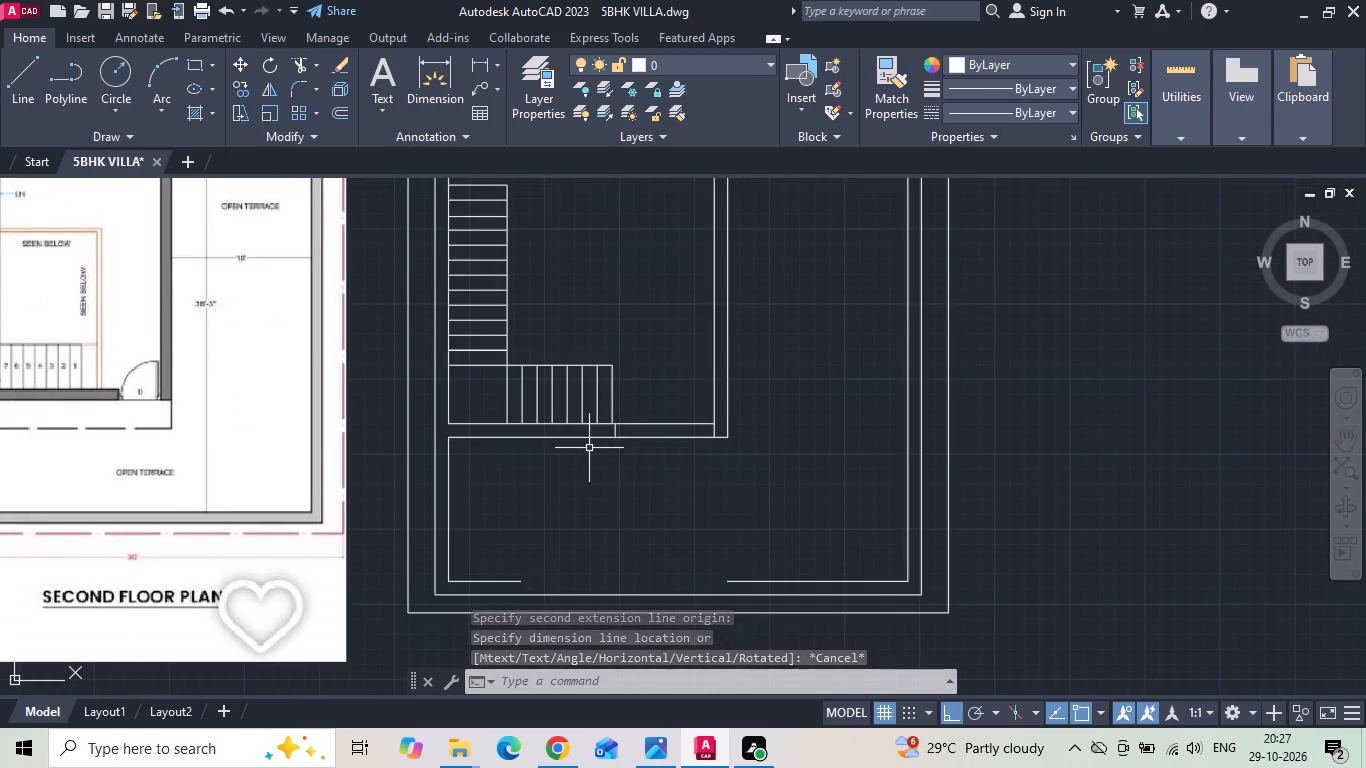
left_click(615, 430)
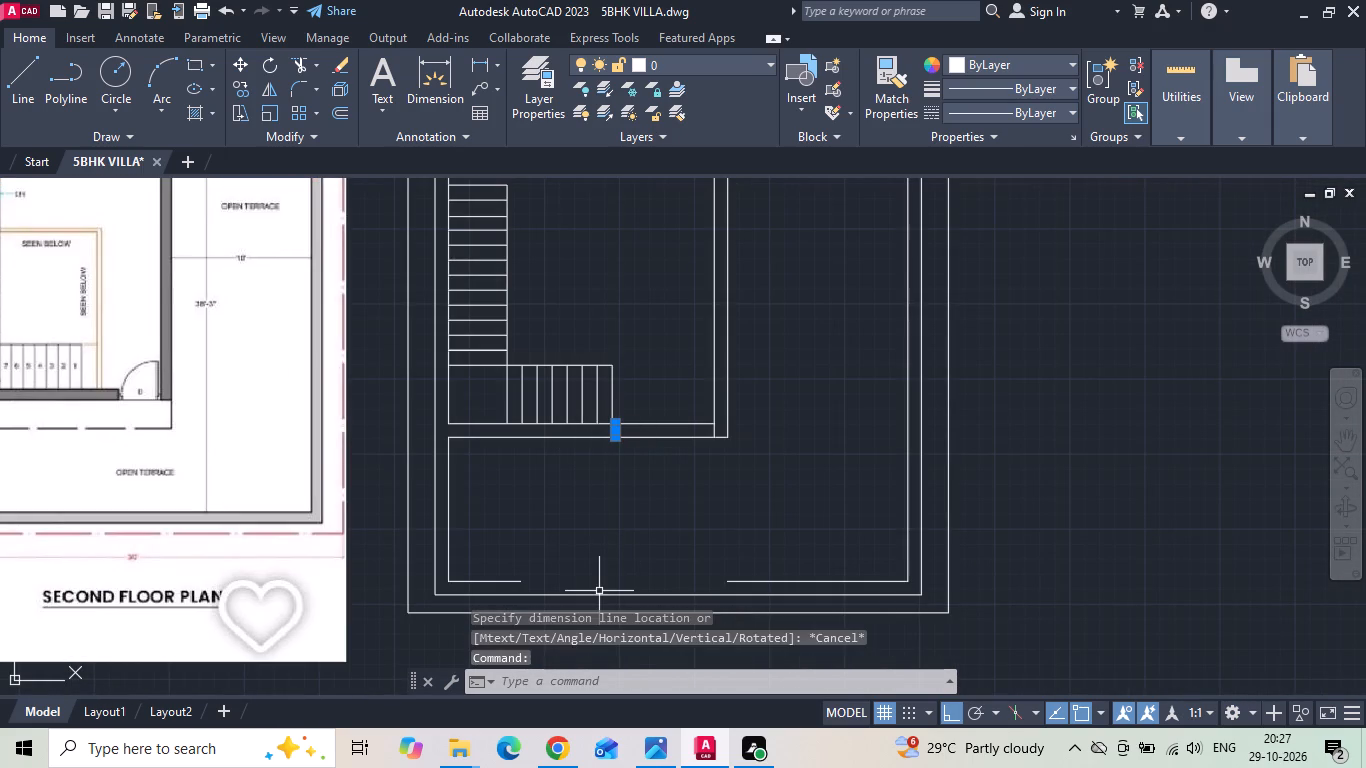
key("Delete")
Offset the inner line of the north-south wall east of the staircase 3' to the west.
type("O 3'")
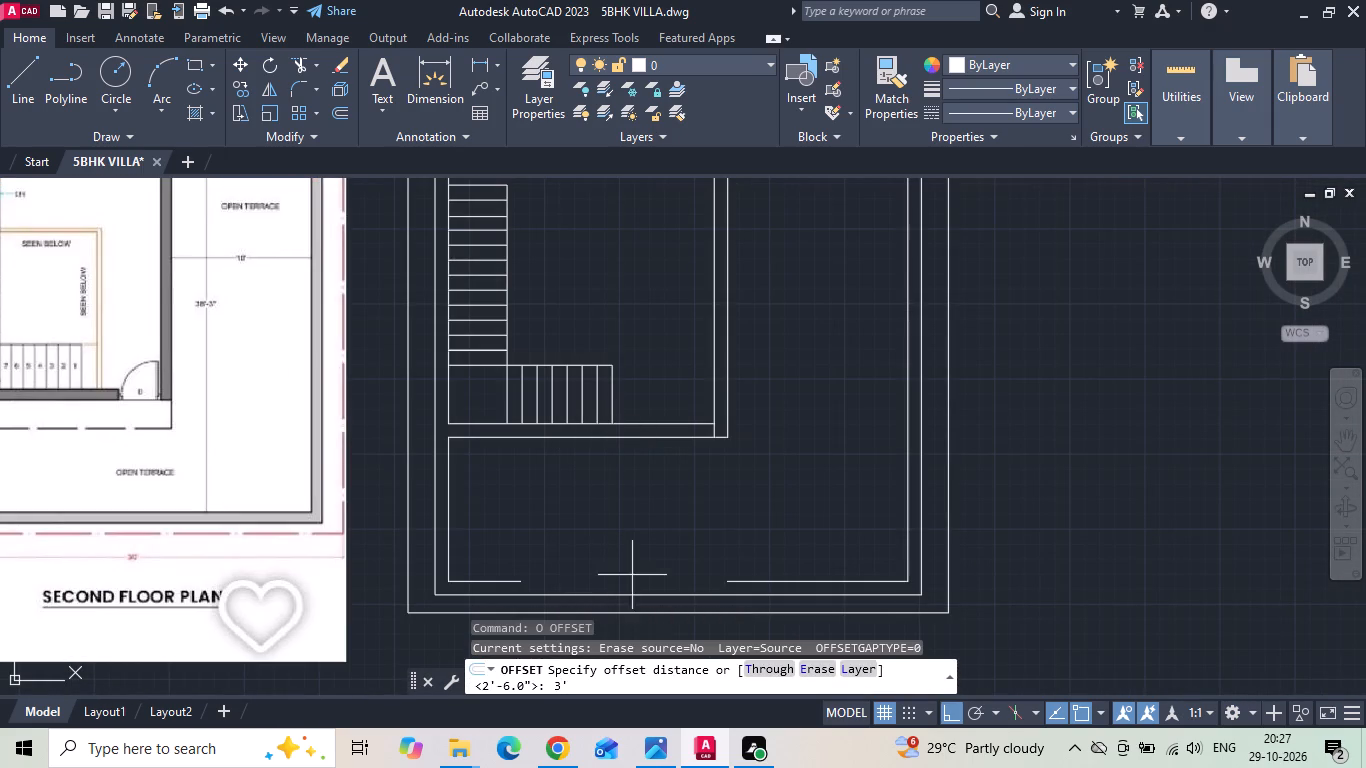
key("Return")
left_click(713, 389)
left_click(659, 355)
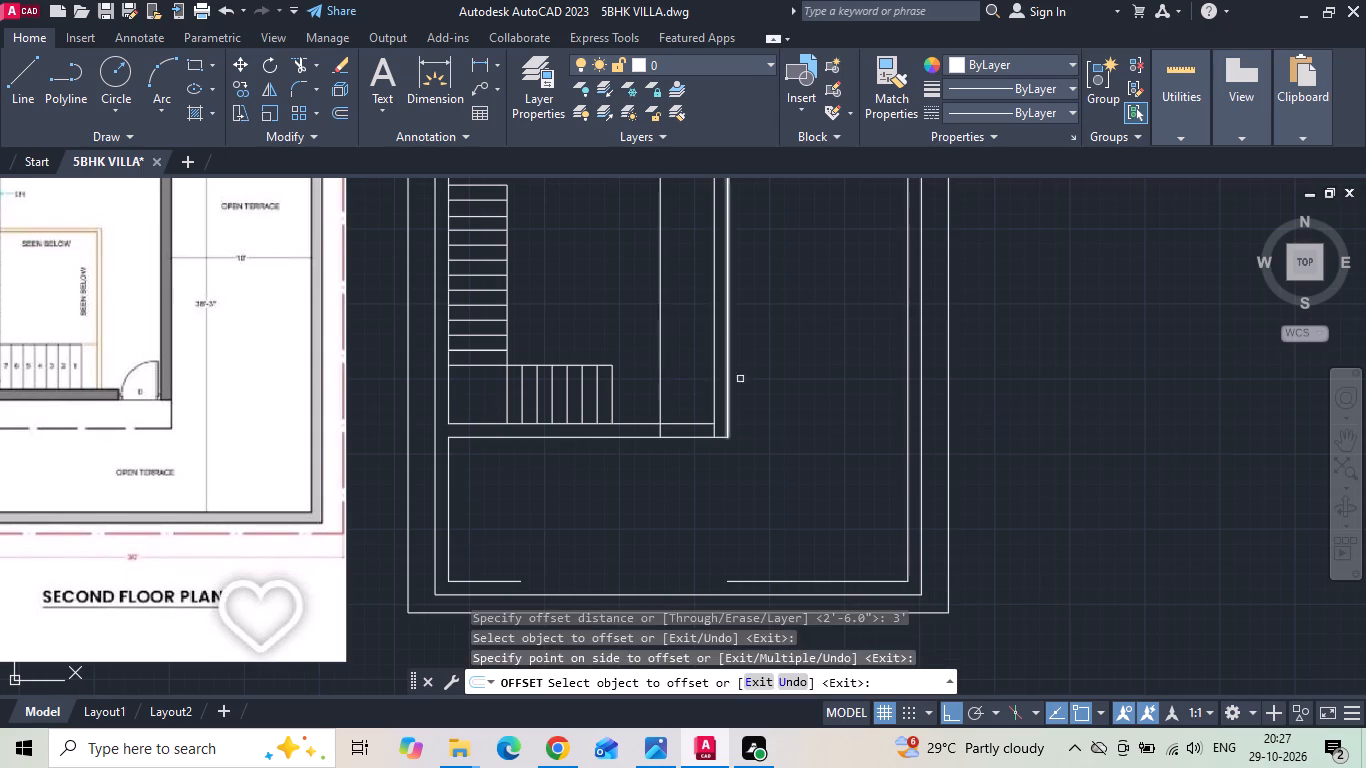
key("Escape")
Trim the offset line and the staircase's south wall lines to form the 3' door opening beside the north-south wall.
key("t")
key("r")
key("space")
left_click_drag(647, 380, 671, 385)
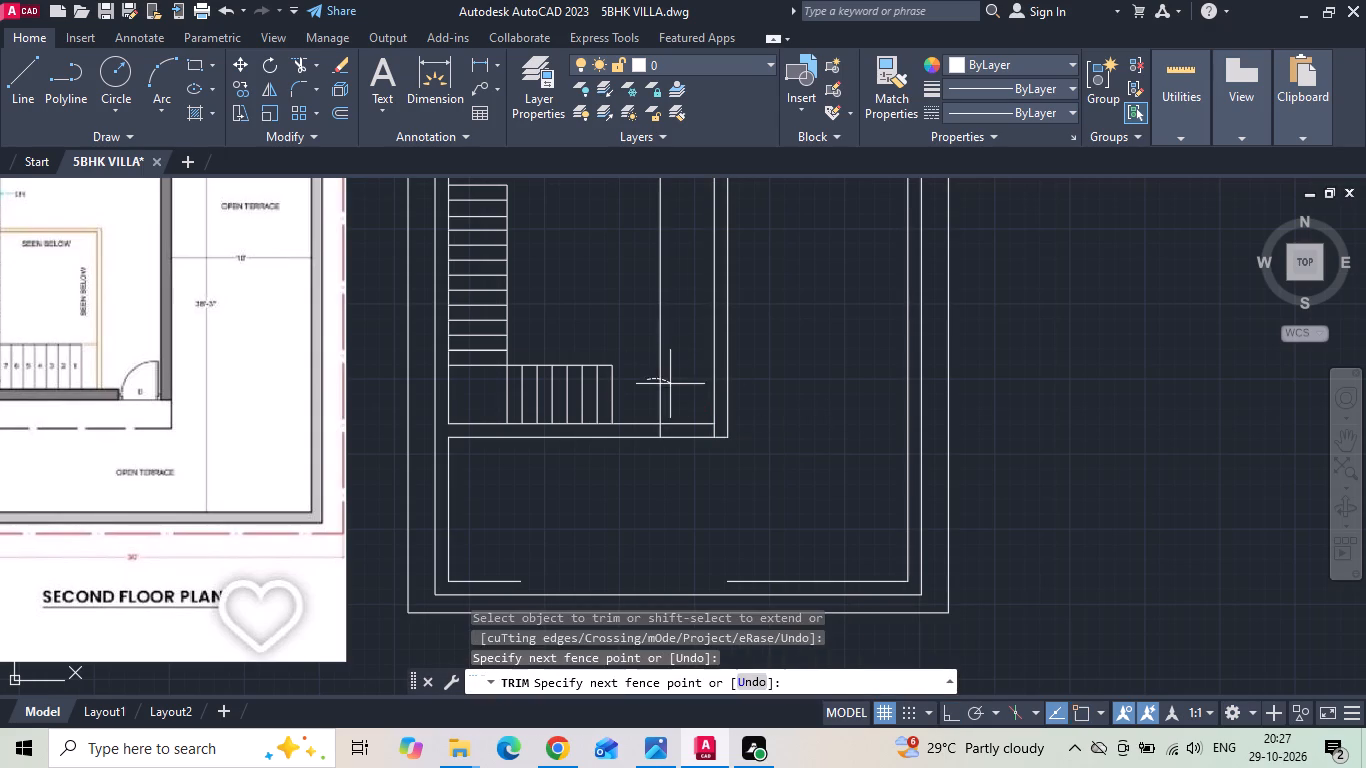
left_click_drag(671, 385, 705, 484)
scroll(705, 484, "down", 1)
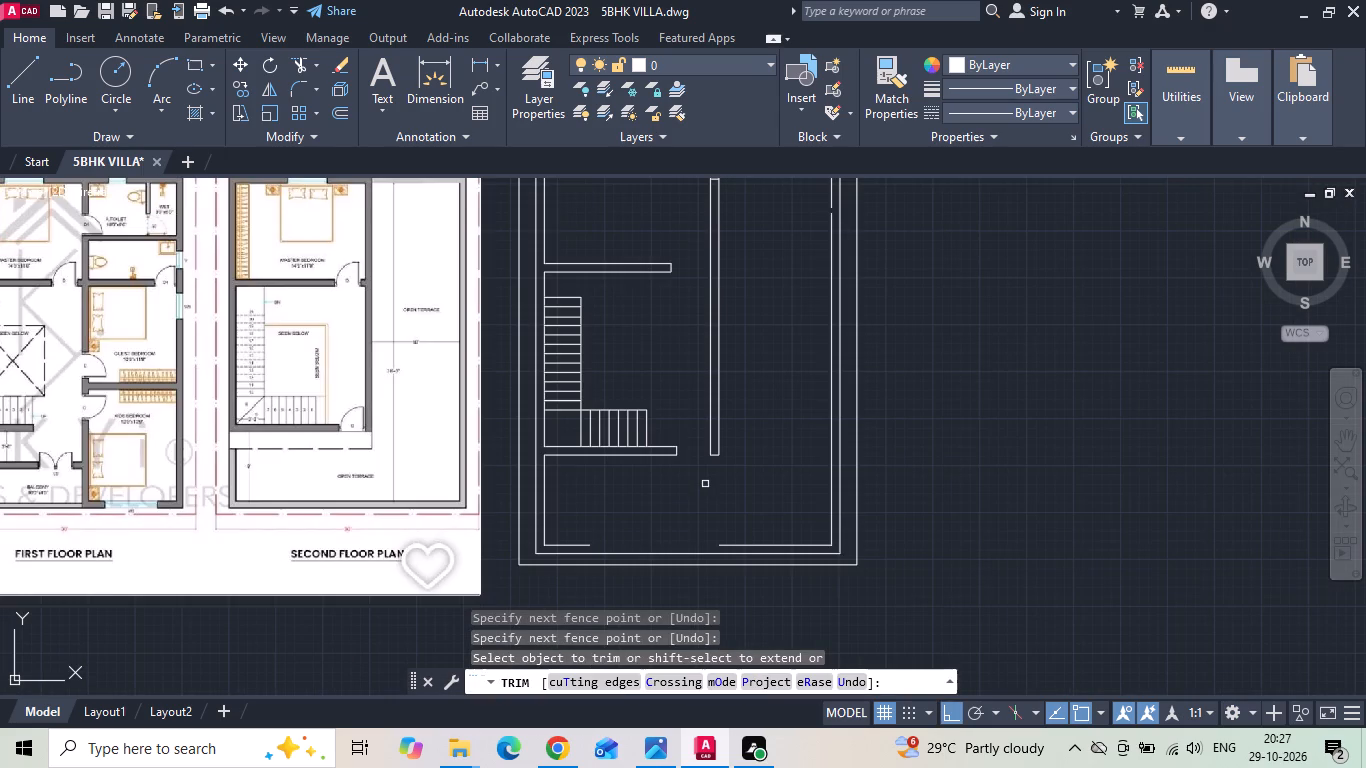
key("Escape")
Extend the east line of the second floor's north-south wall up to the north wall.
middle_click_drag(705, 484, 714, 556)
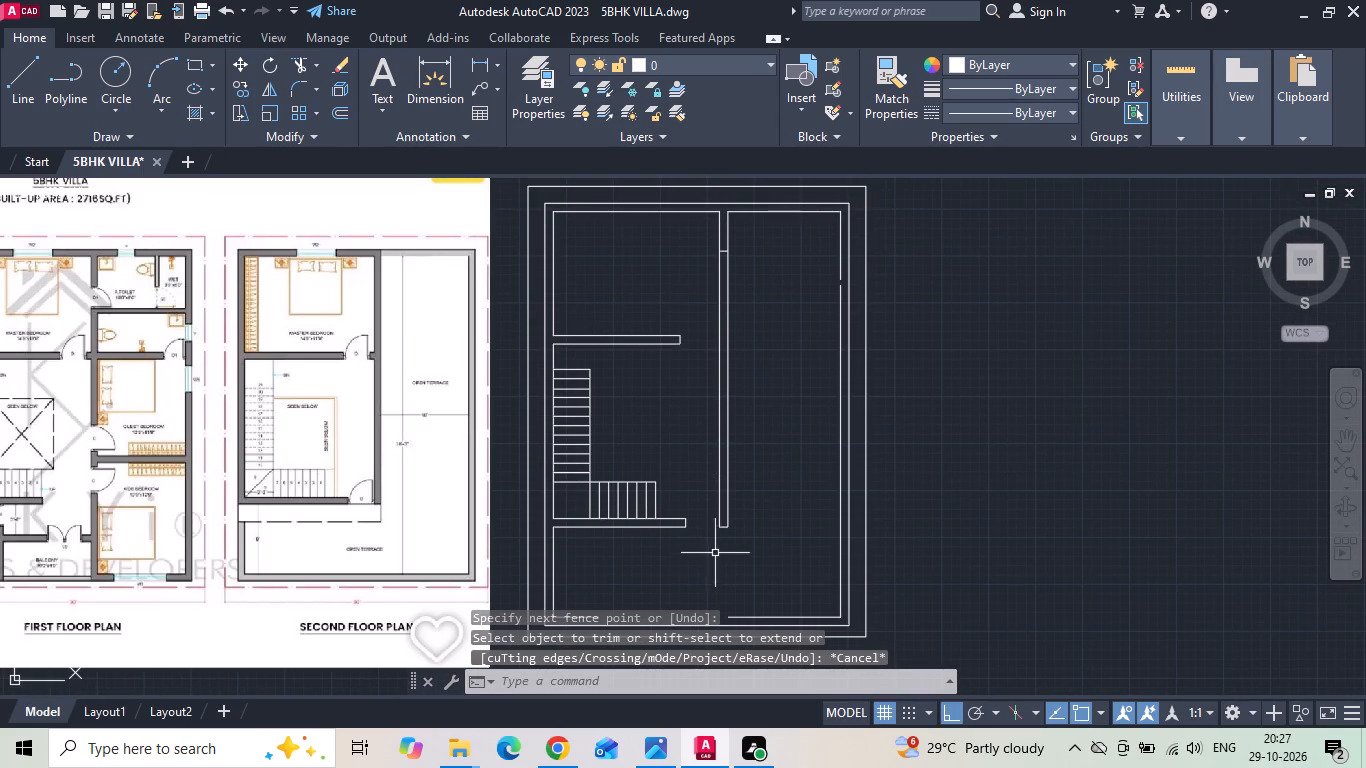
key("e")
key("x")
key("space")
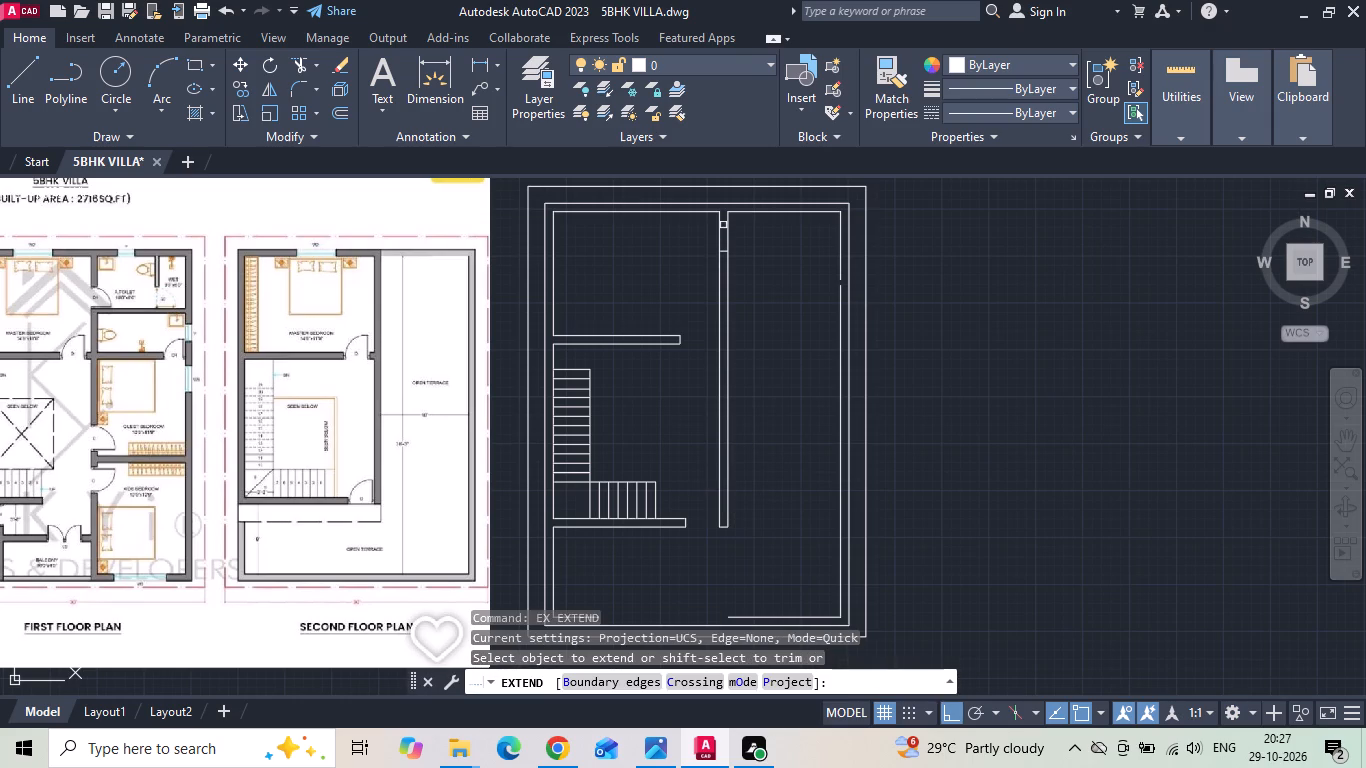
left_click(727, 222)
key("Escape")
Erase the short line crossing the north-south wall near its north end.
left_click_drag(698, 229, 739, 246)
left_click(793, 276)
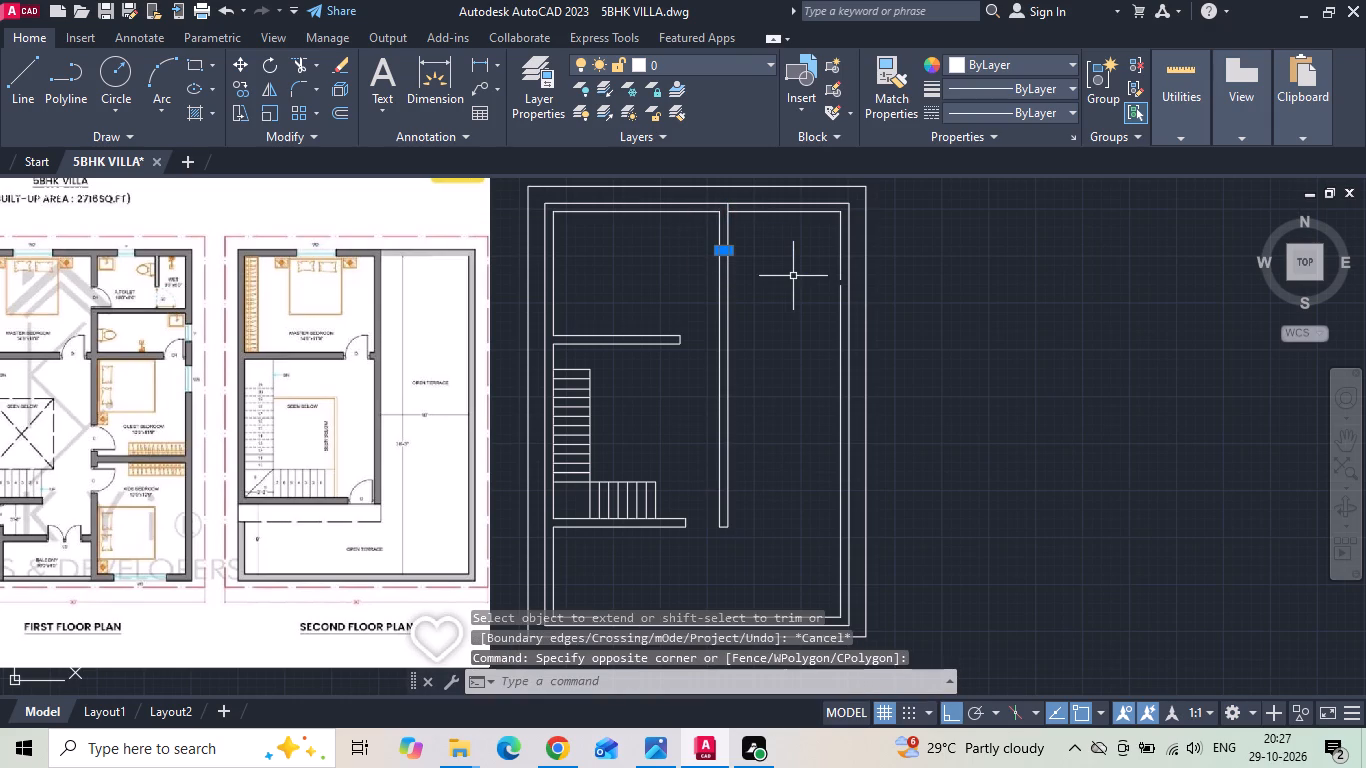
key("Delete")
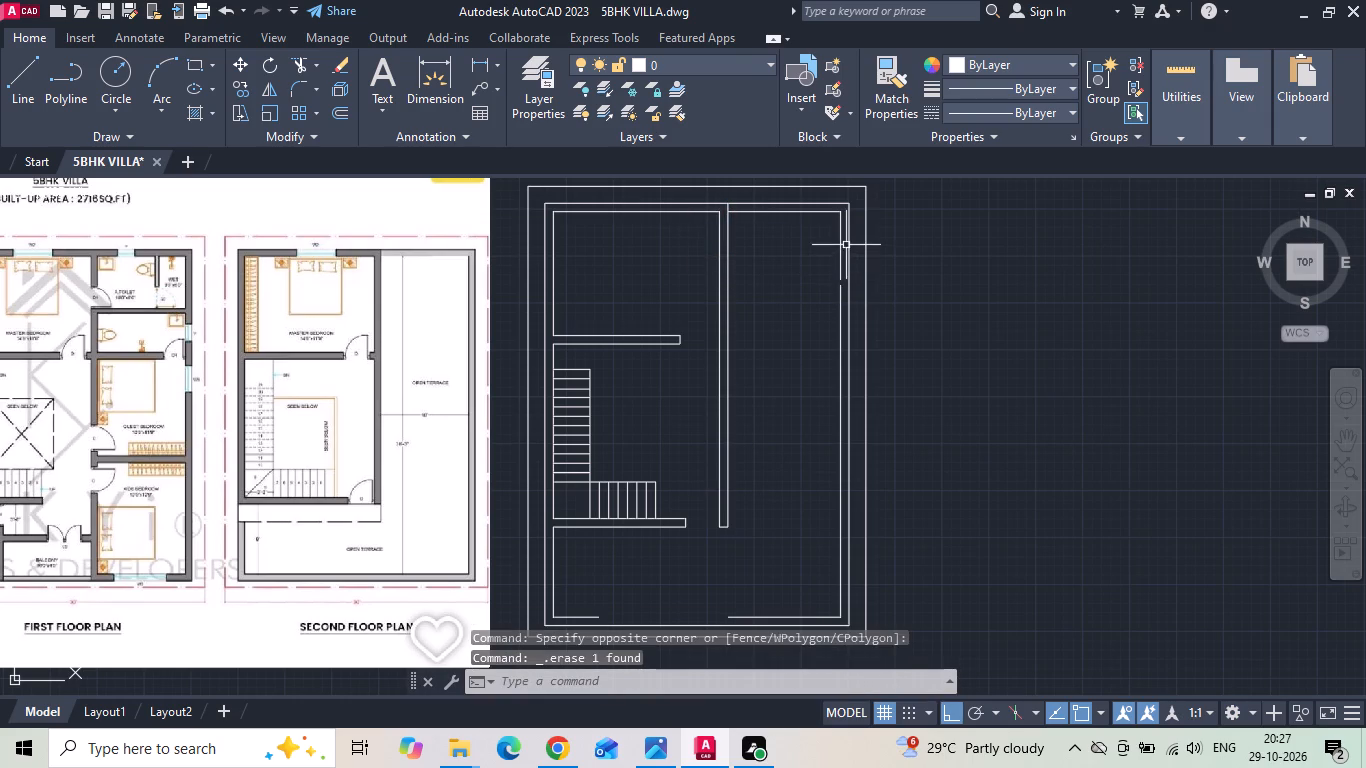
Erase the short northern piece of the east wall's inner line and extend the remaining line up to the north wall.
left_click(838, 245)
key("Delete")
type("EX")
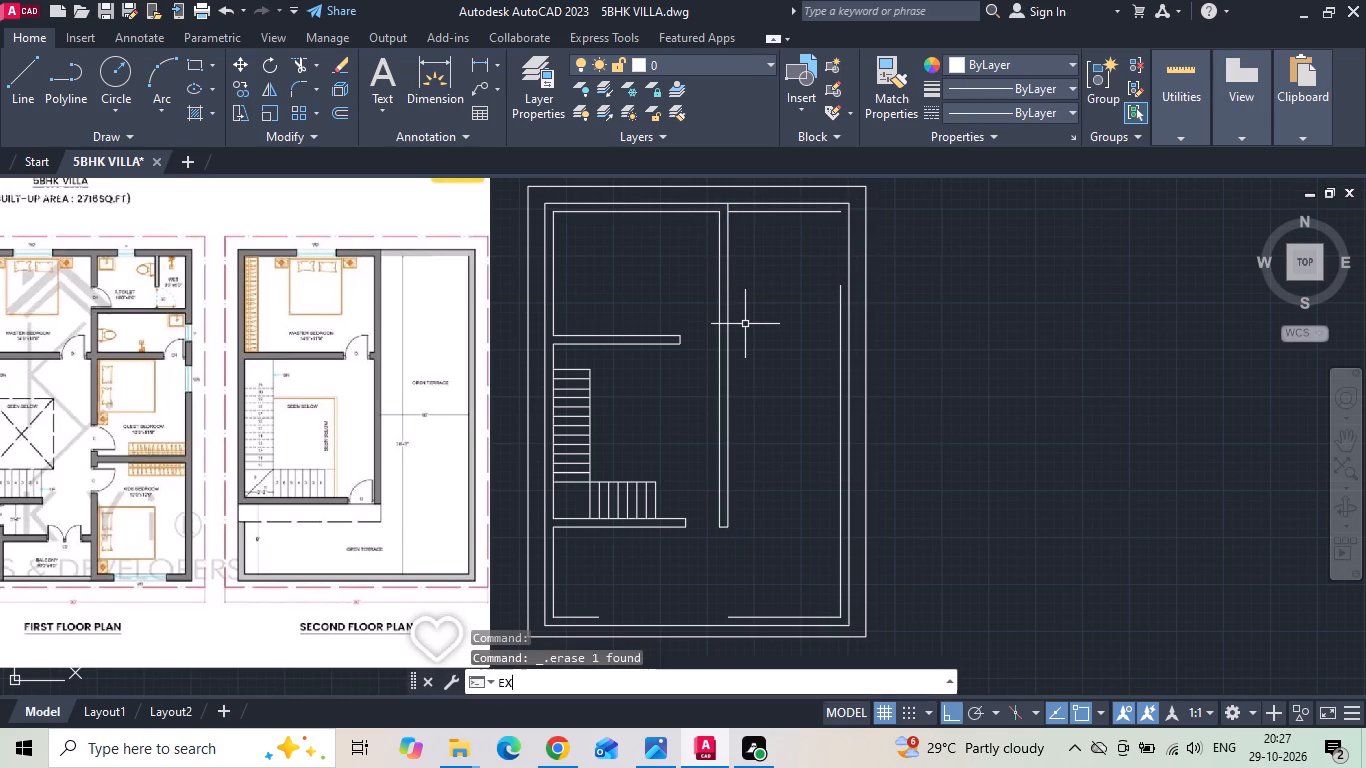
key("space")
left_click(838, 390)
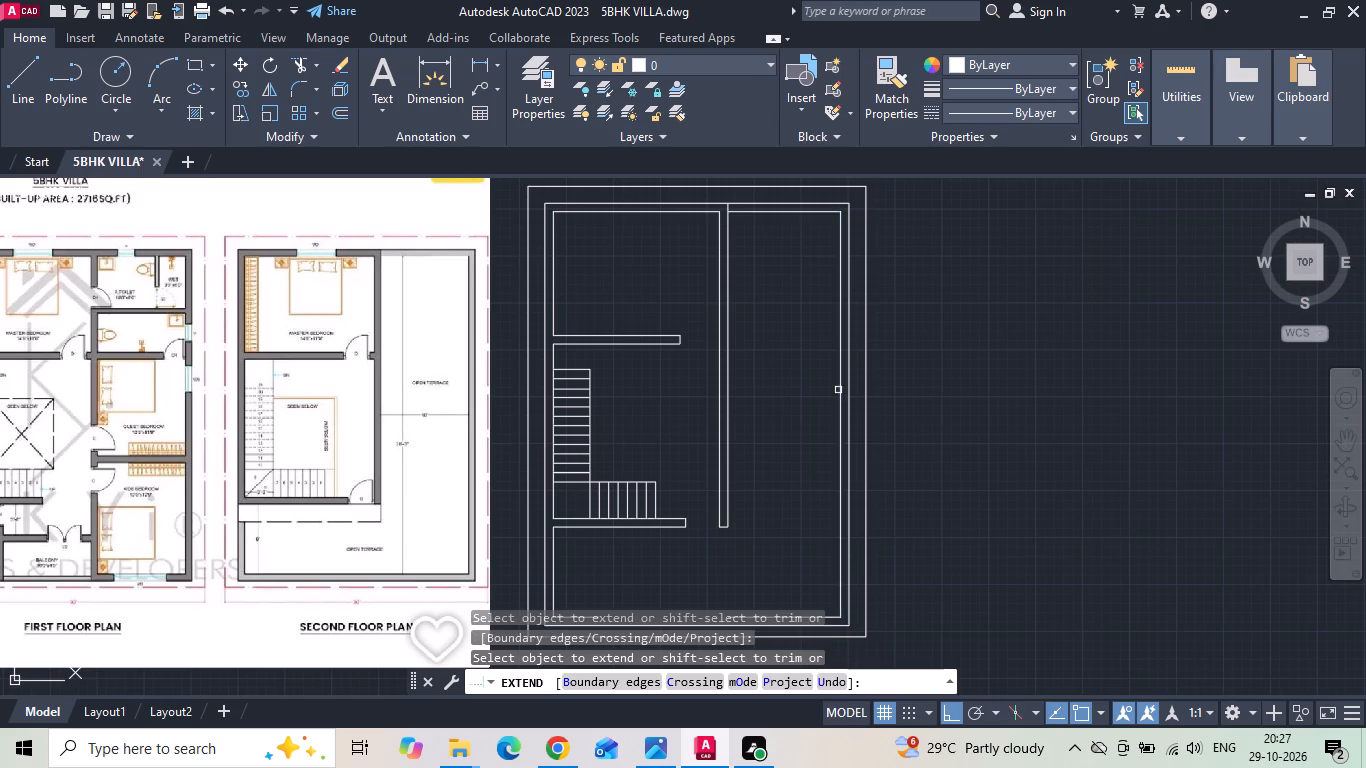
middle_click_drag(786, 462, 798, 406)
scroll(798, 406, "down", 1)
scroll(727, 510, "up", 1)
key("Escape")
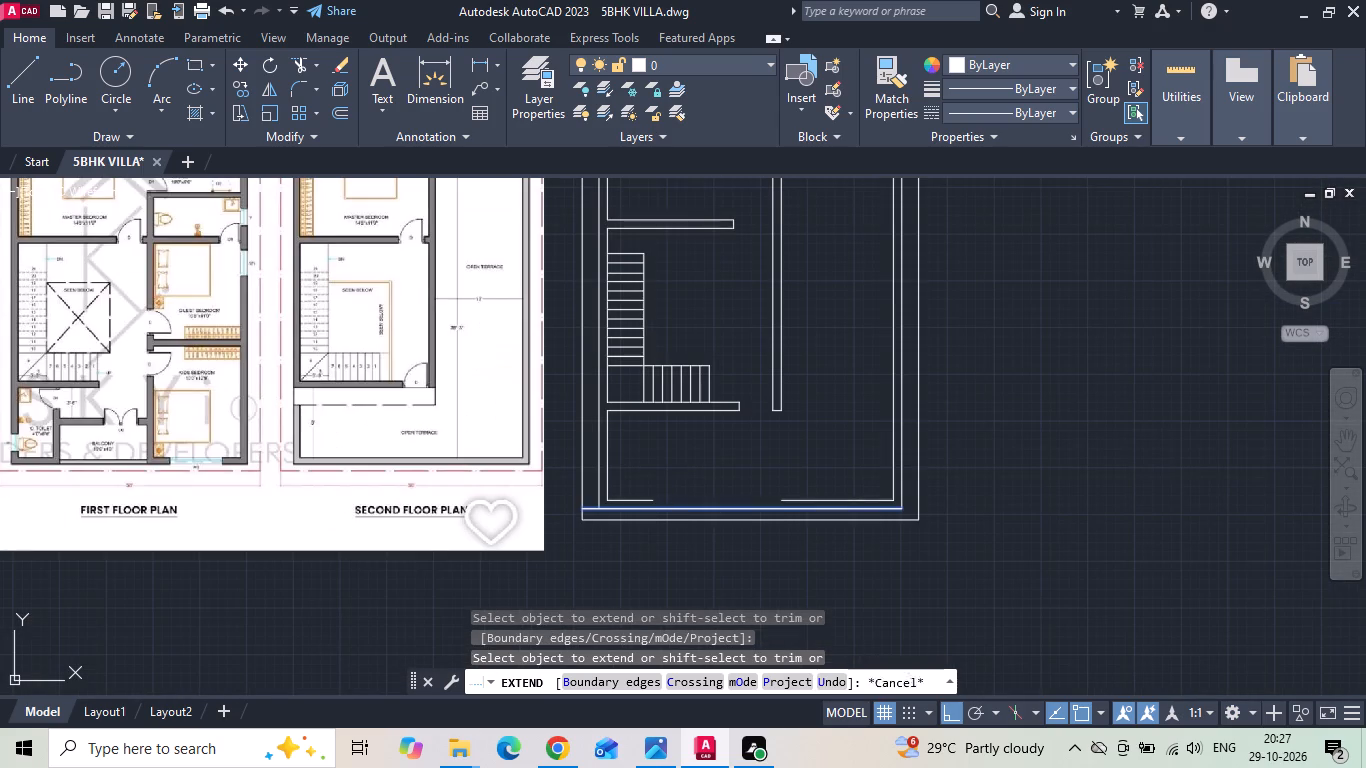
Erase the short western piece of the south wall's inner line and extend the remaining line to the west wall.
left_click(654, 506)
key("Escape")
left_click(649, 500)
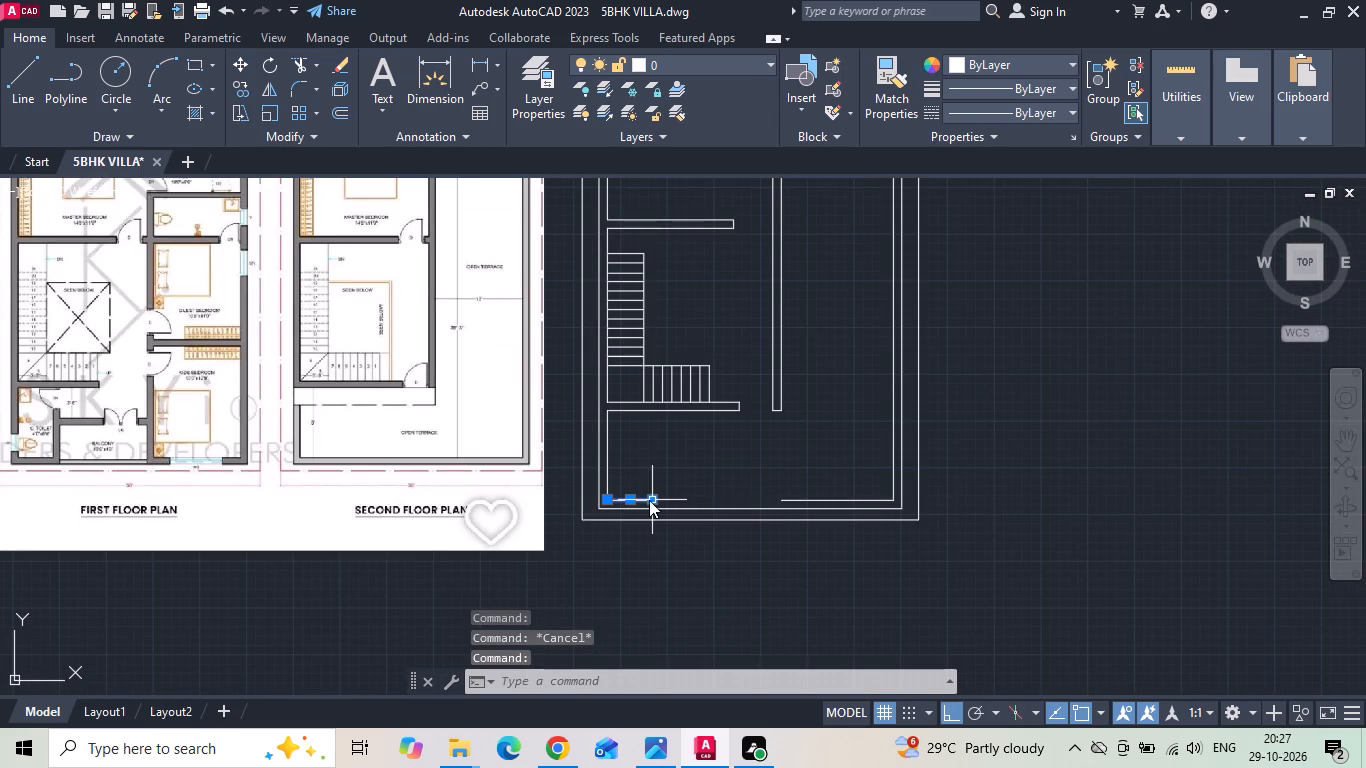
key("Delete")
key("Delete")
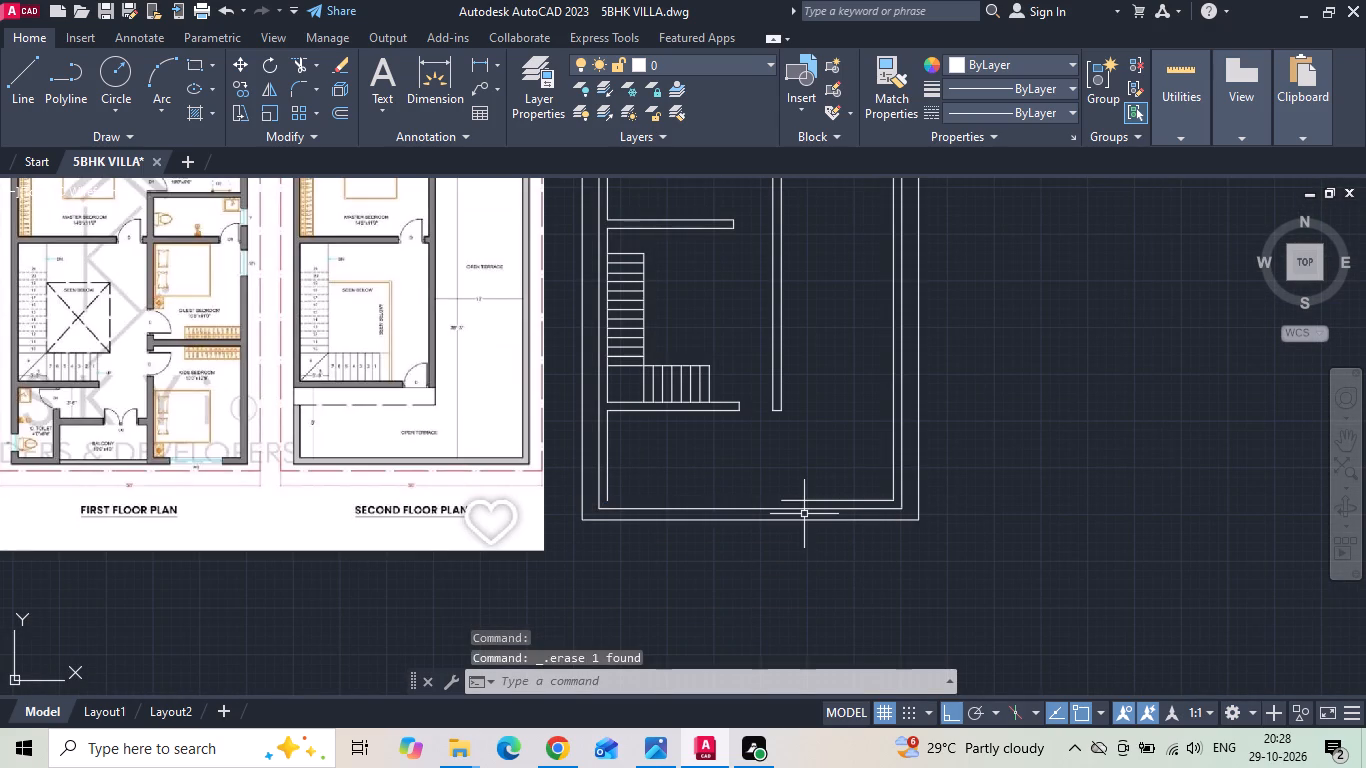
type("EX")
key("space")
left_click(803, 502)
key("Escape")
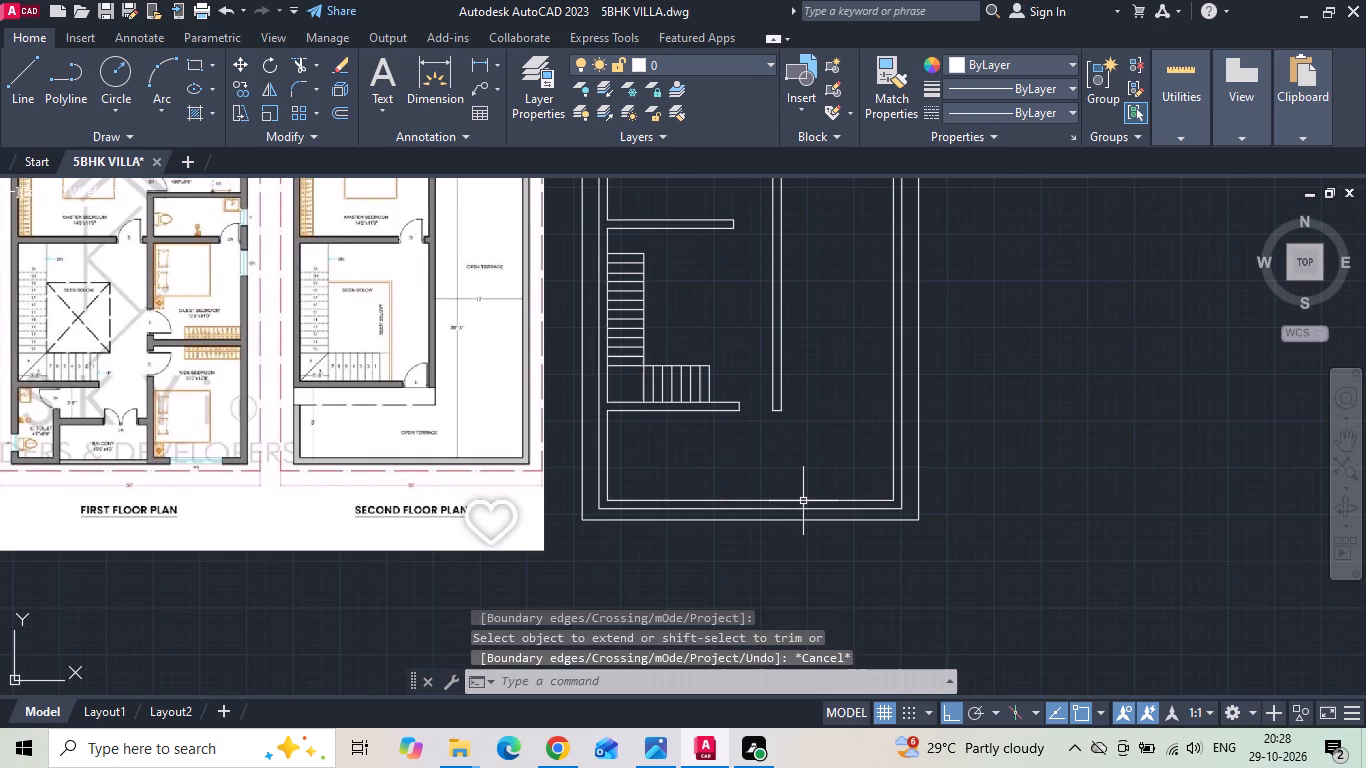
Save the drawing.
key("ctrl+s")
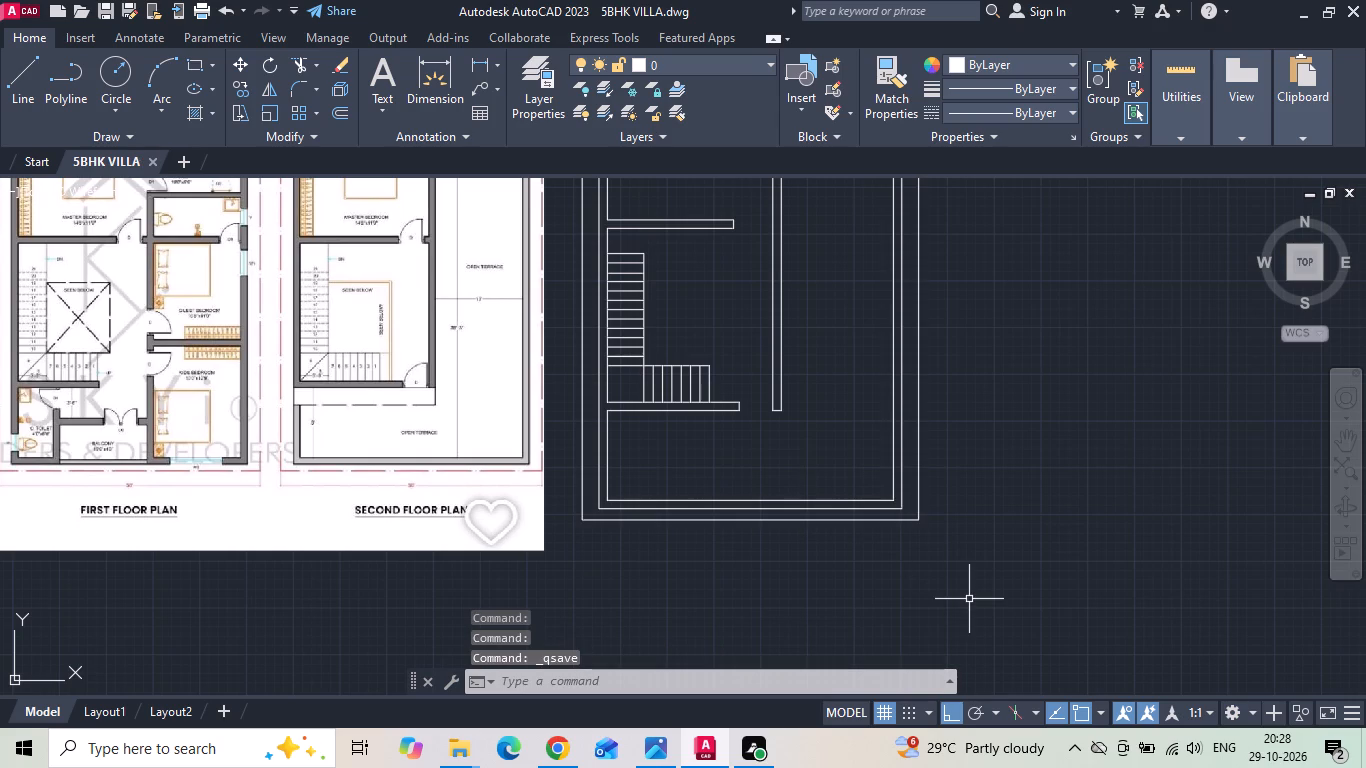
Move the whole second floor plan to the west of the reference image, beside the drafted first floor plan.
middle_click_drag(776, 324, 778, 335)
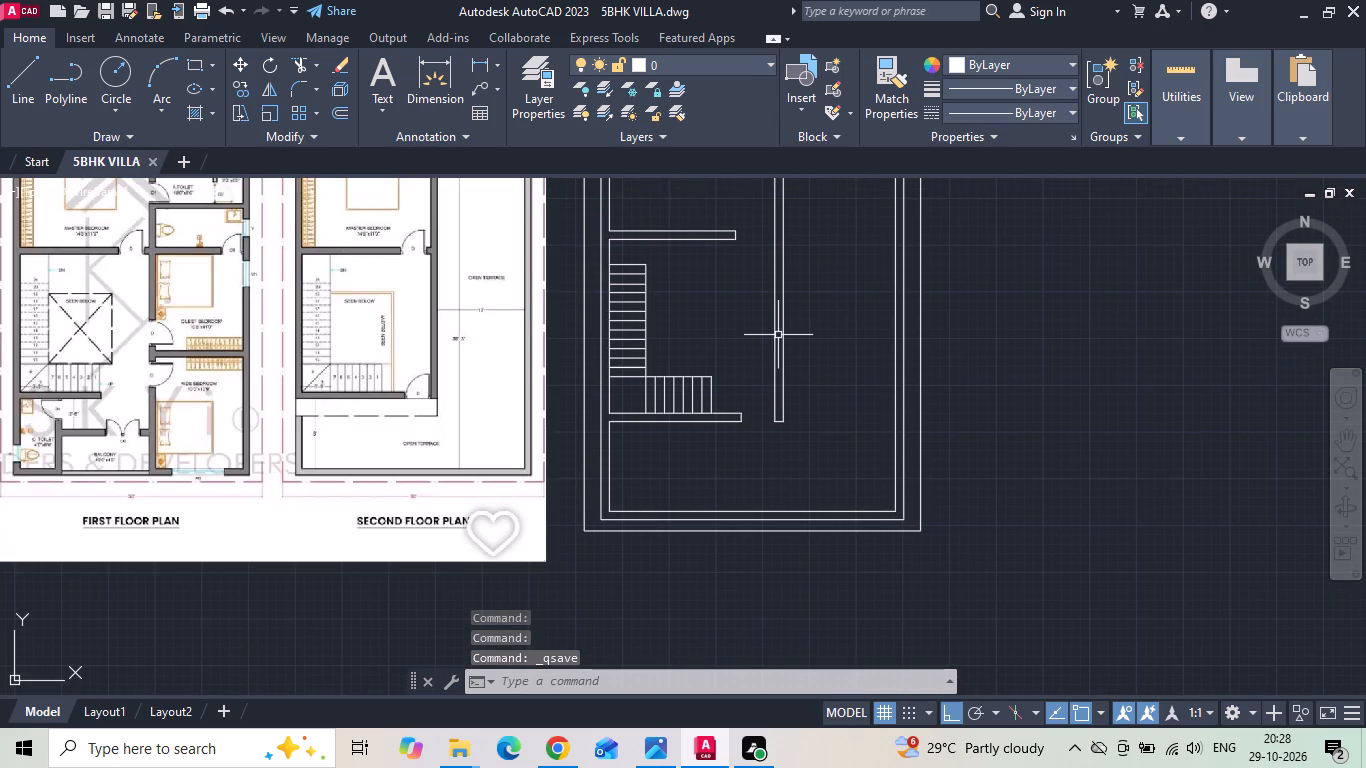
scroll(812, 356, "down", 2)
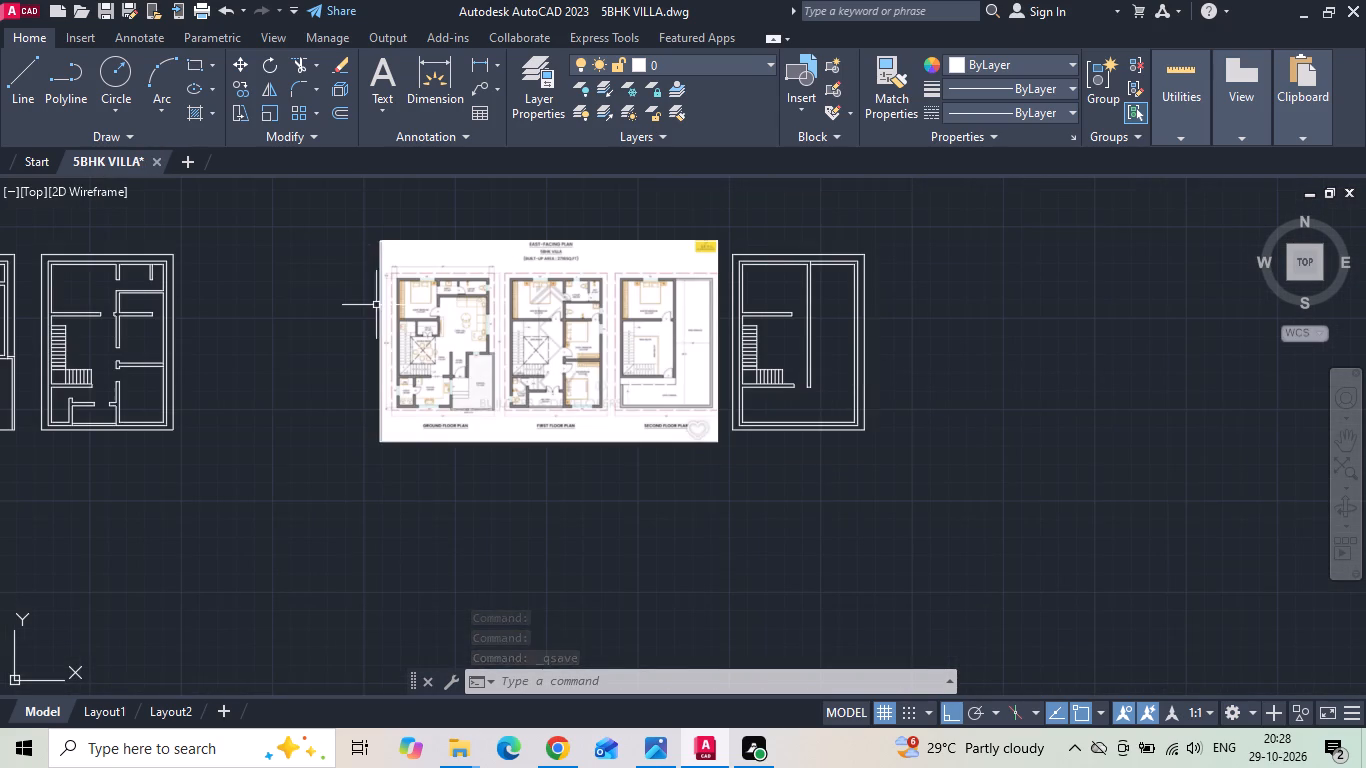
middle_click_drag(380, 303, 535, 285)
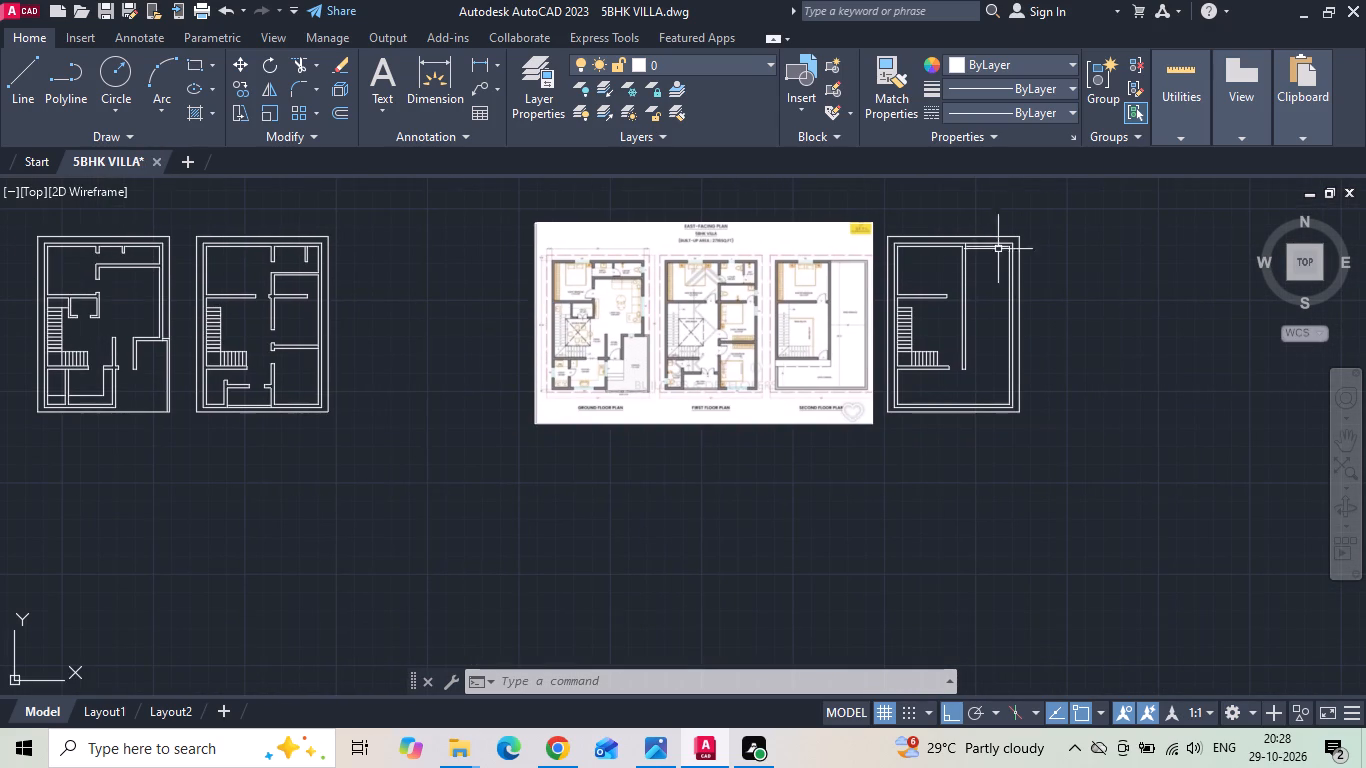
left_click_drag(1043, 224, 1026, 269)
left_click(883, 467)
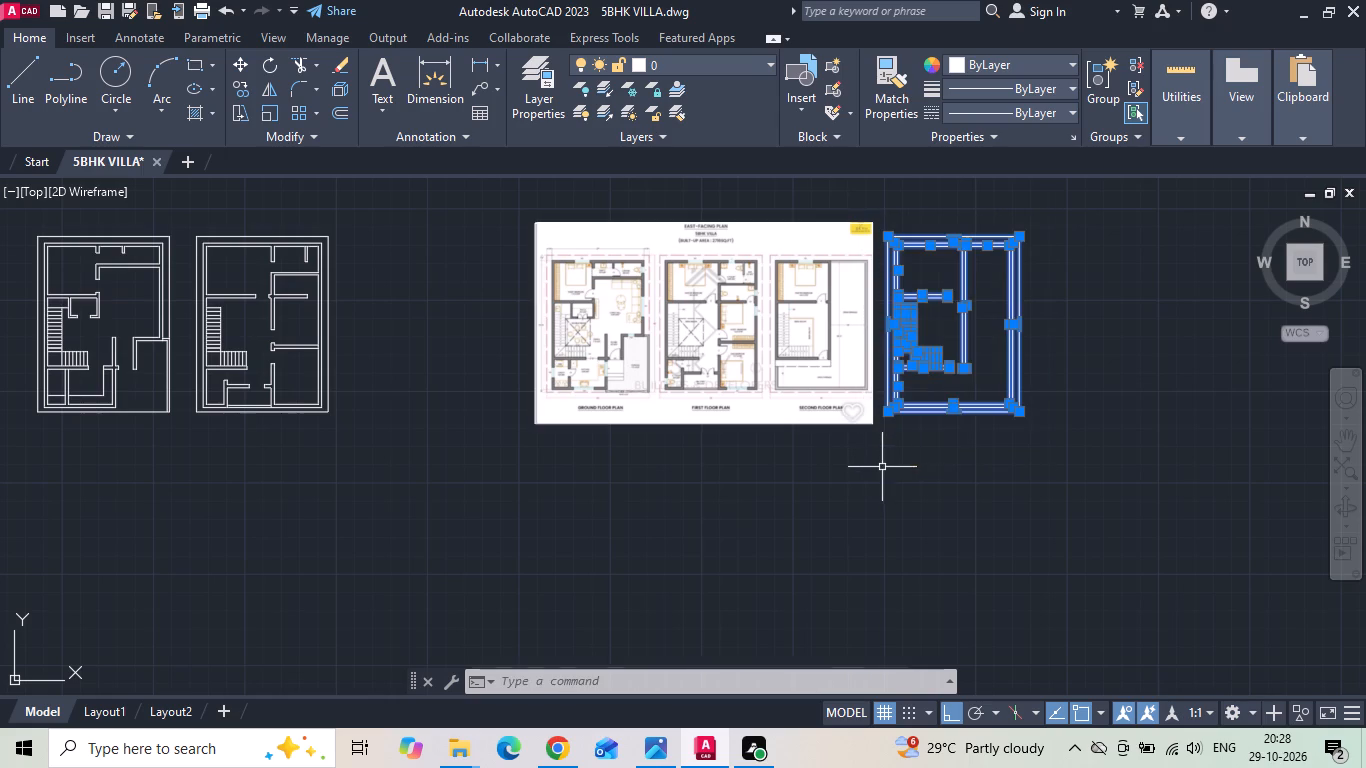
right_click(900, 387)
left_click(960, 386)
left_click_drag(998, 442, 932, 452)
left_click(481, 493)
key("Escape")
Insert the Door - Imperial block from the Architectural tool palette into the second floor plan, and close the palettes.
scroll(366, 227, "up", 1)
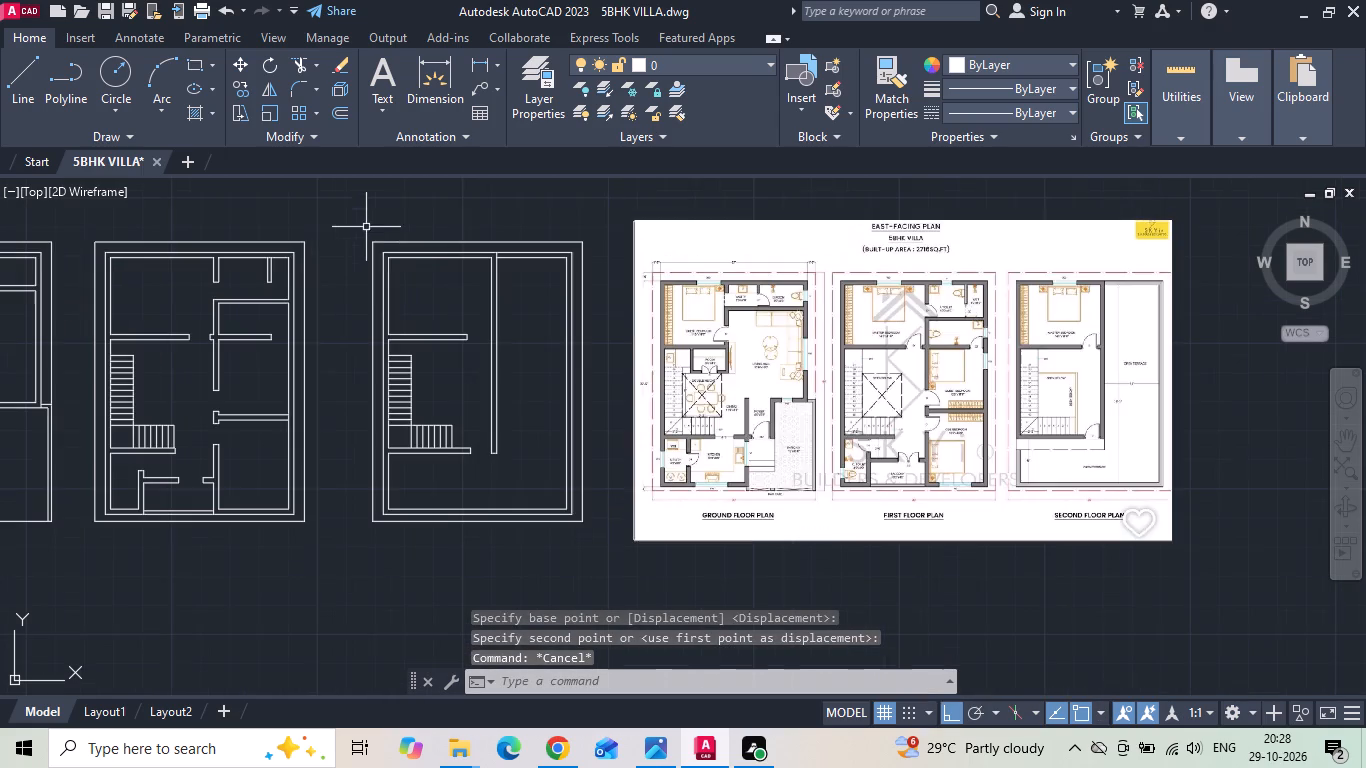
type("TP")
key("space")
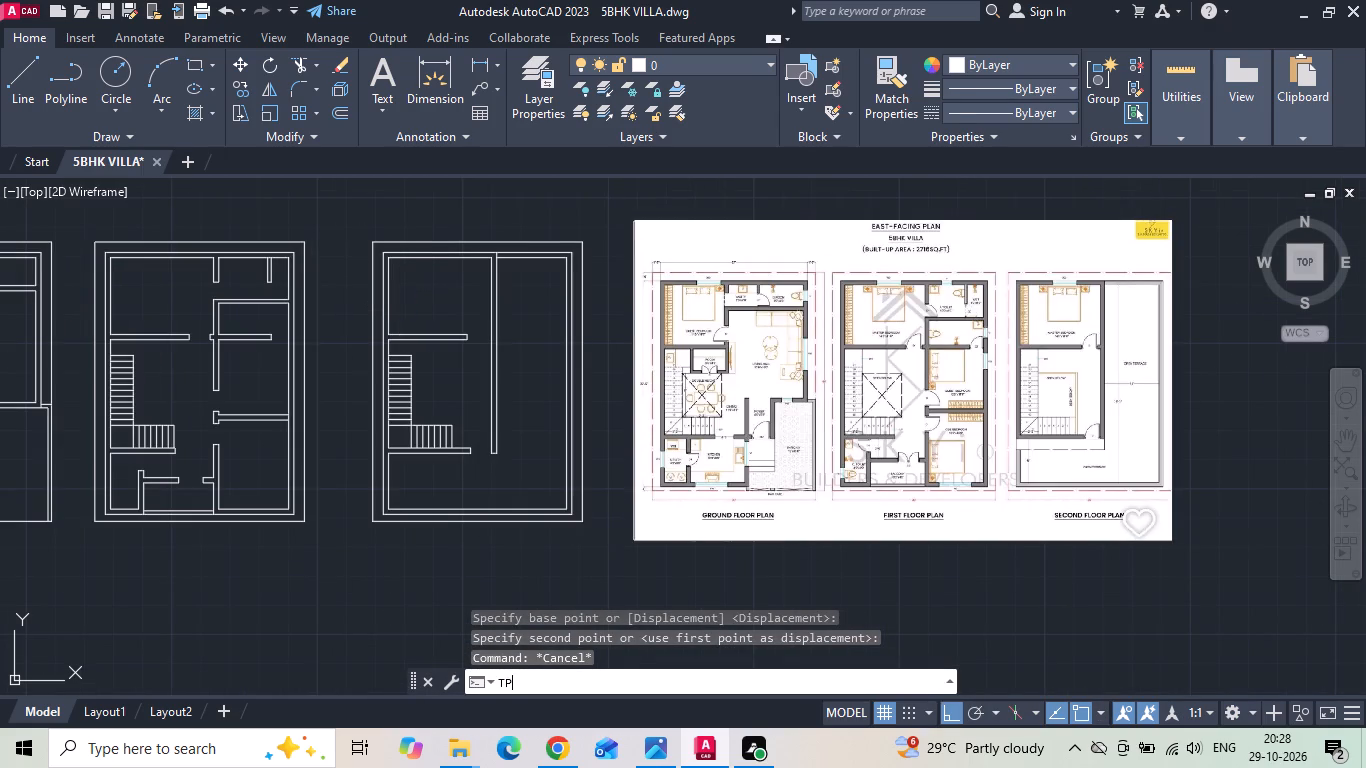
left_click_drag(847, 198, 537, 289)
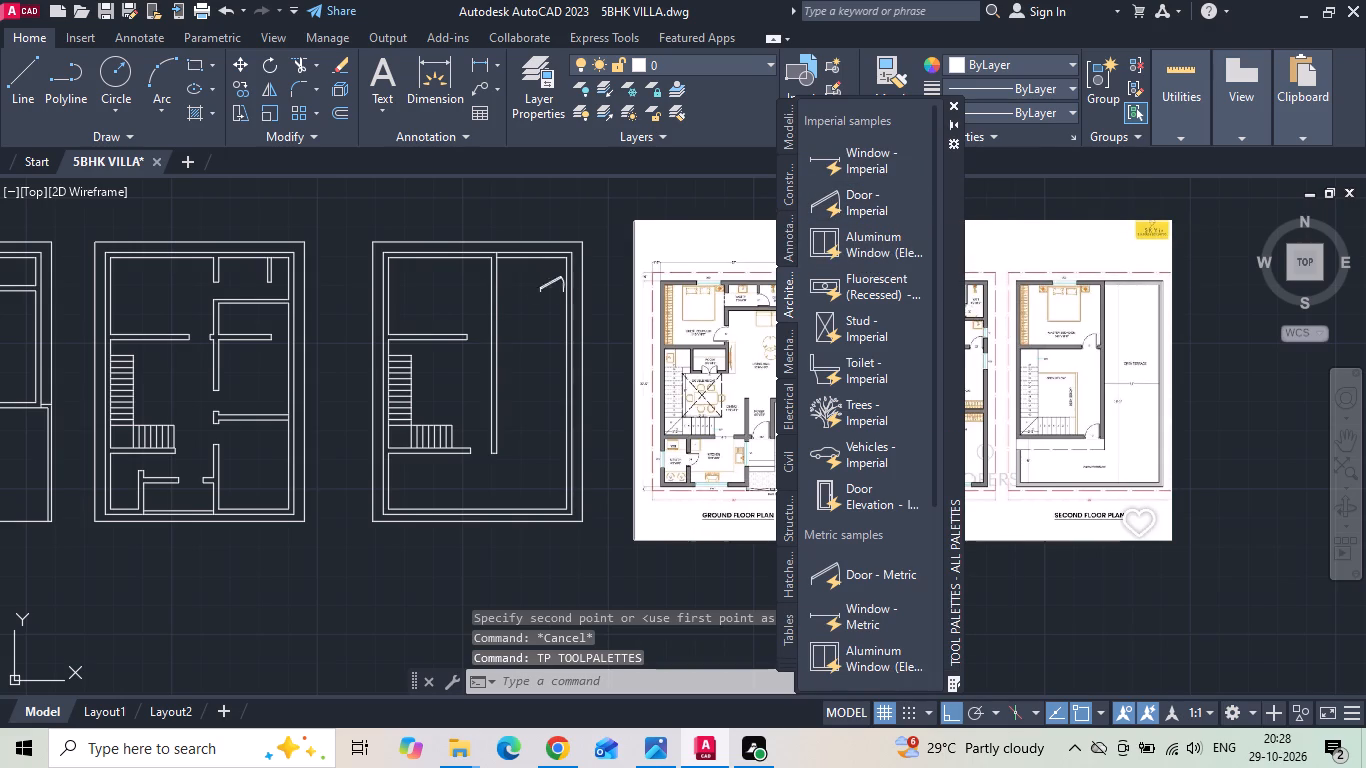
left_click_drag(537, 289, 471, 304)
left_click(952, 105)
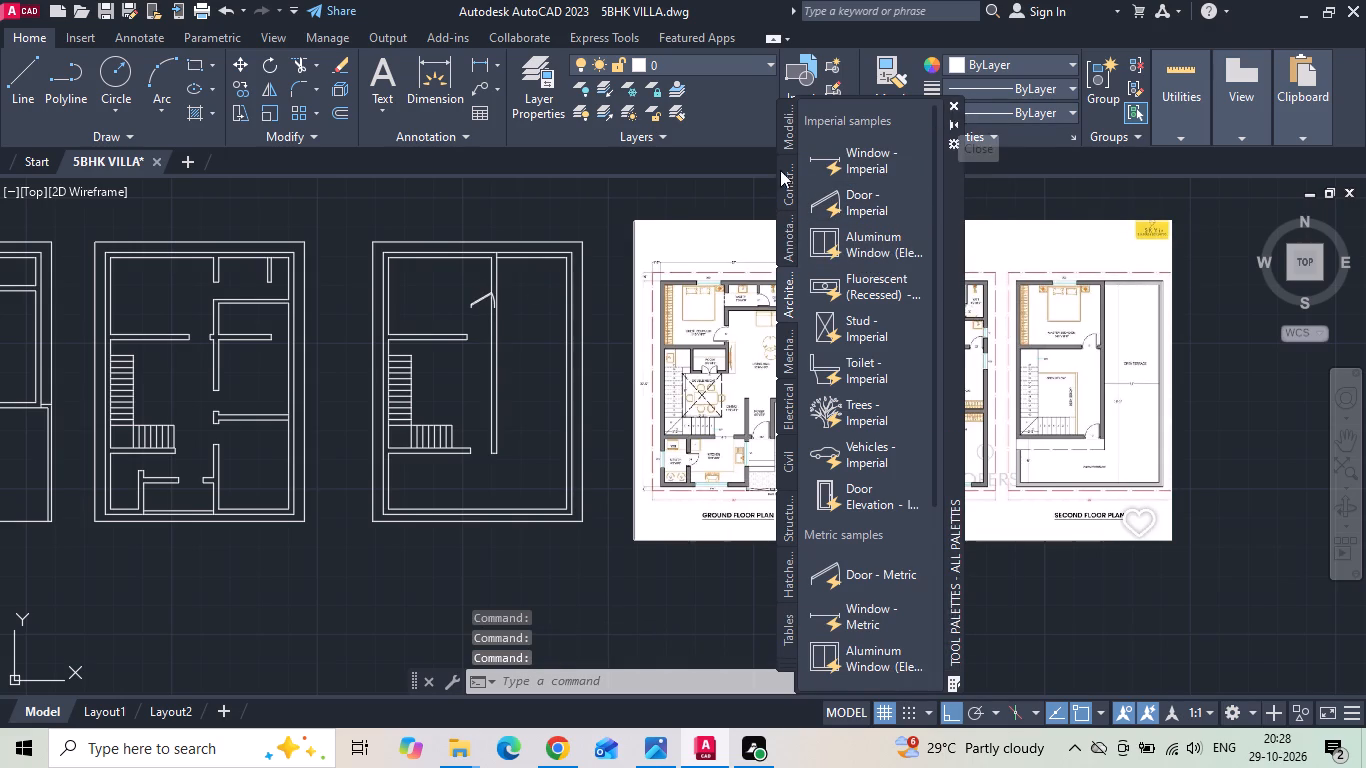
Set the inserted door block to a fully open 90° swing and flip it so the leaf stands on the east side.
scroll(401, 339, "up", 2)
left_click(607, 258)
left_click(588, 229)
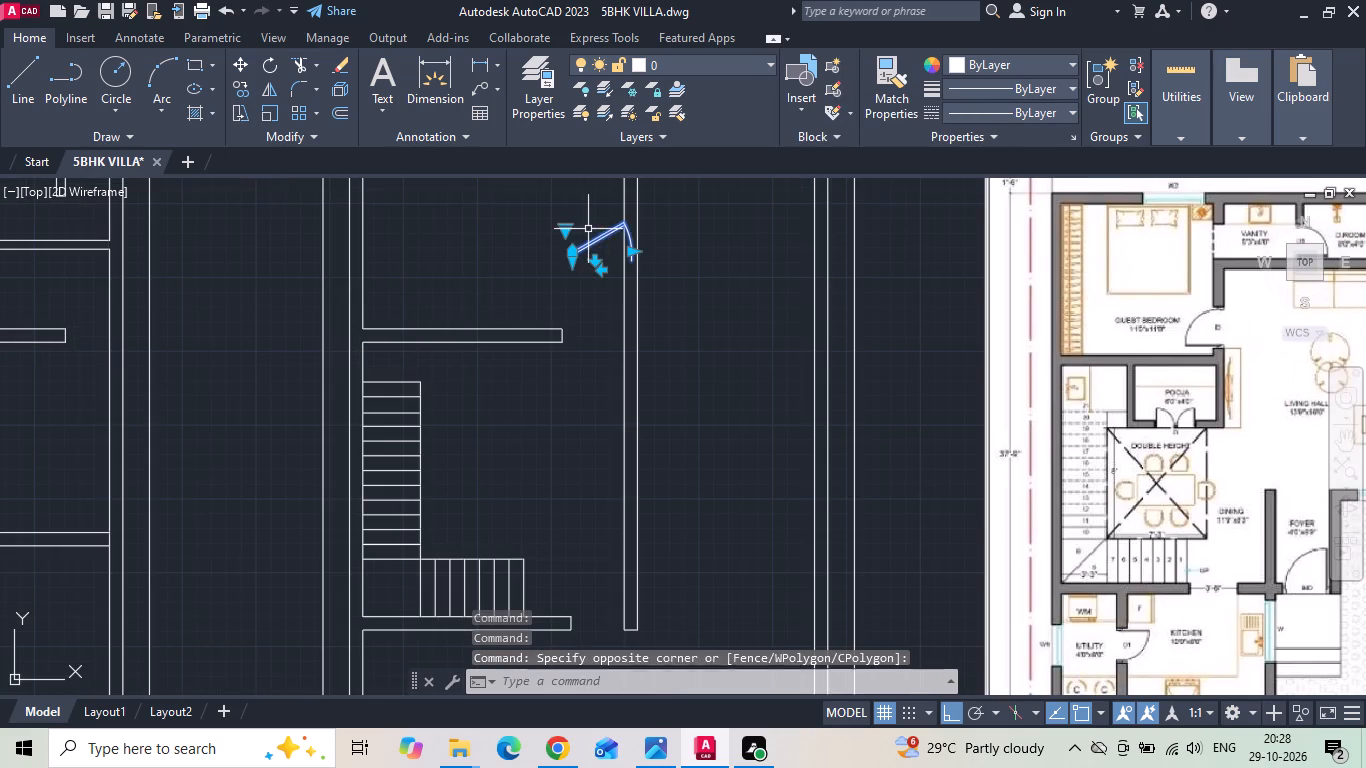
right_click(588, 229)
scroll(601, 195, "up", 2)
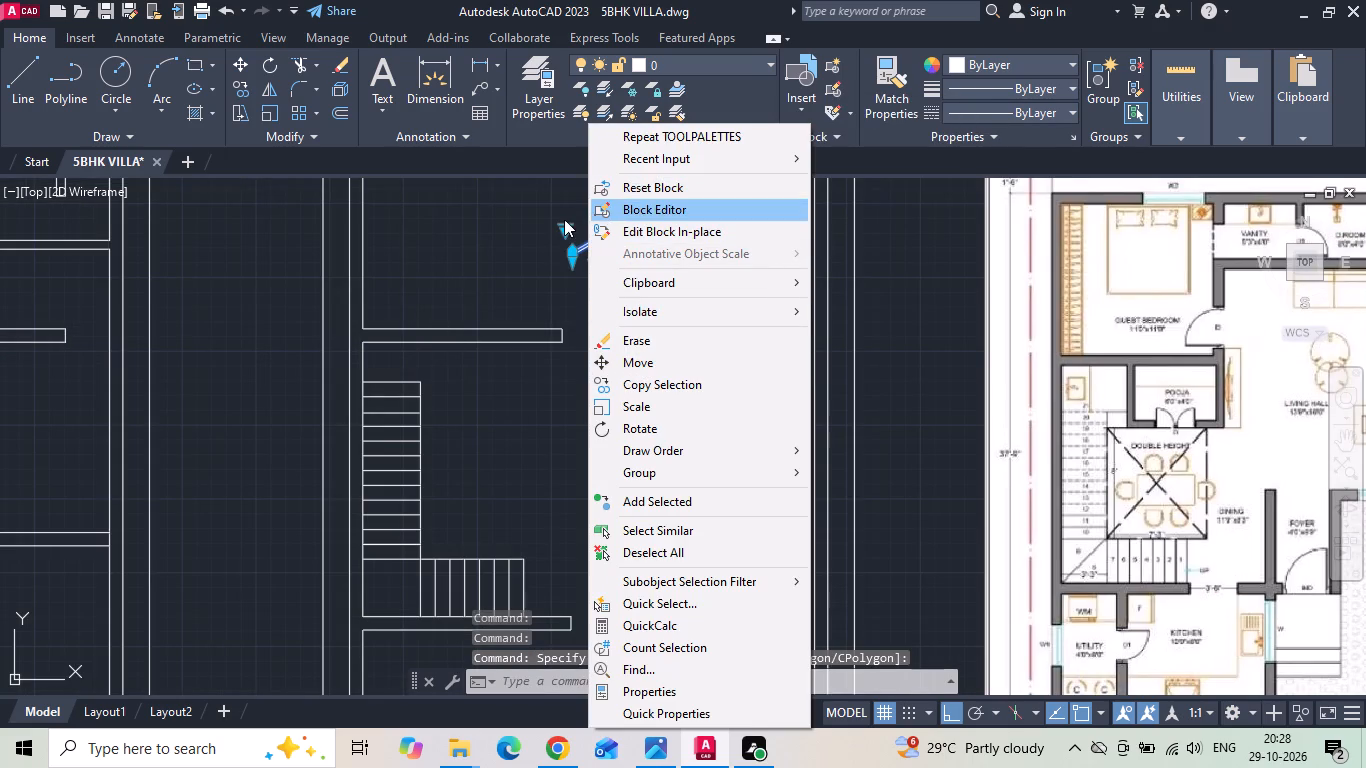
left_click(563, 227)
left_click(577, 308)
scroll(595, 258, "up", 2)
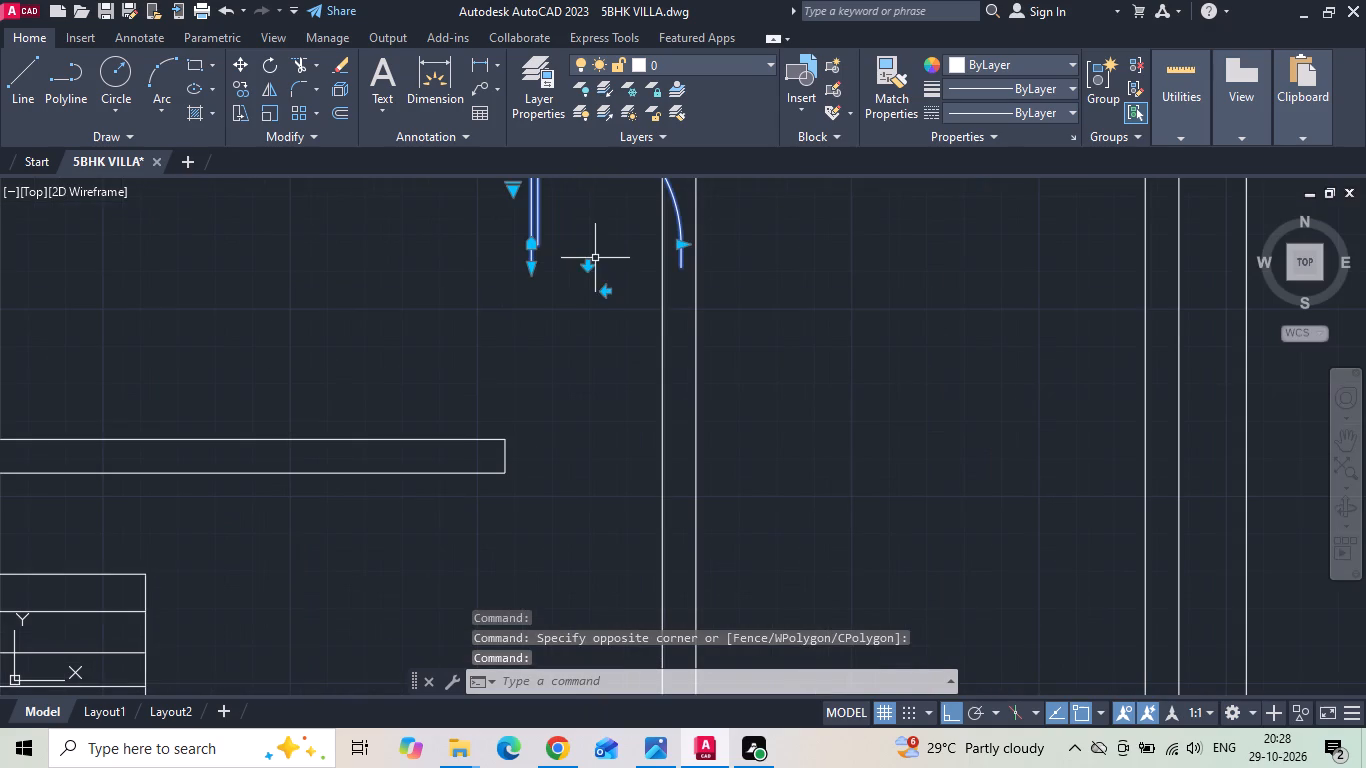
left_click(601, 288)
Move the door block so its swing end meets the east end corner of the master bedroom's south wall.
right_click(579, 302)
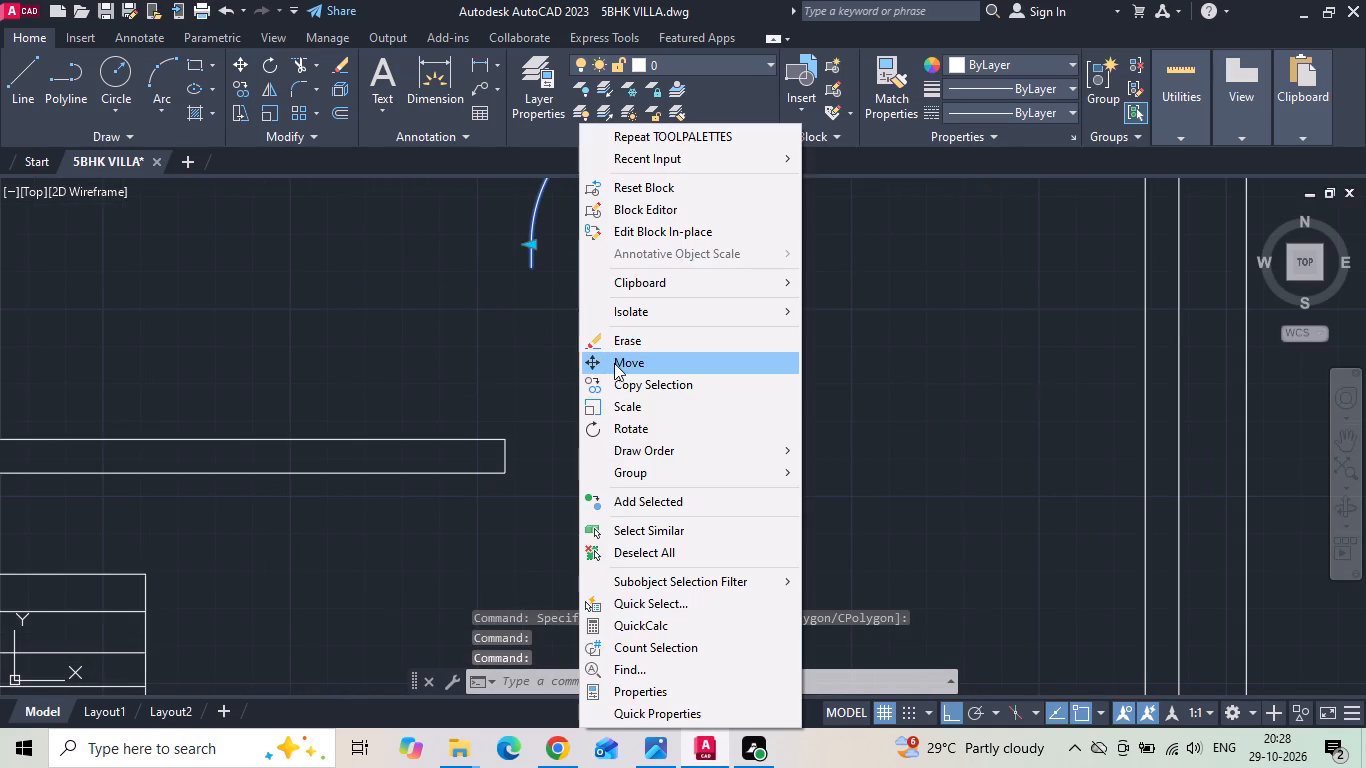
left_click(614, 365)
left_click(531, 268)
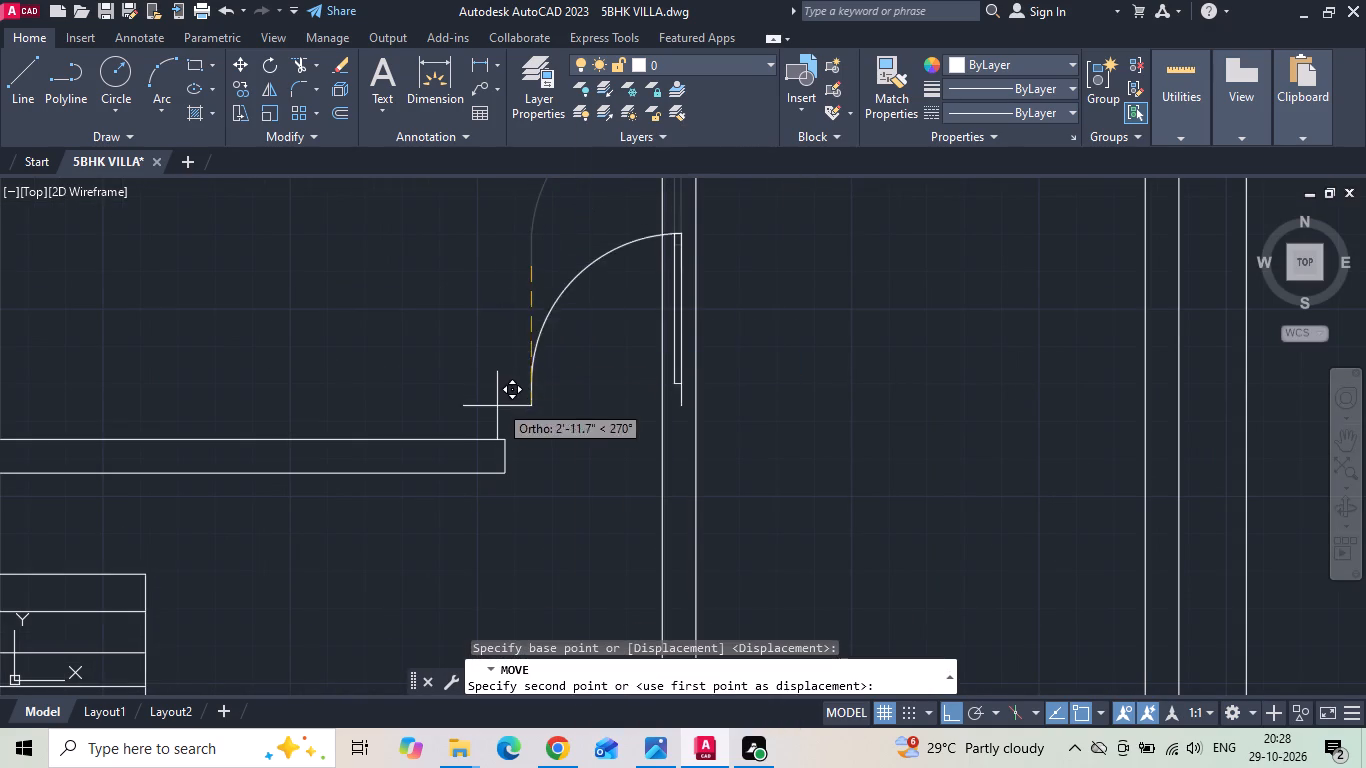
left_click(506, 480)
left_click(538, 385)
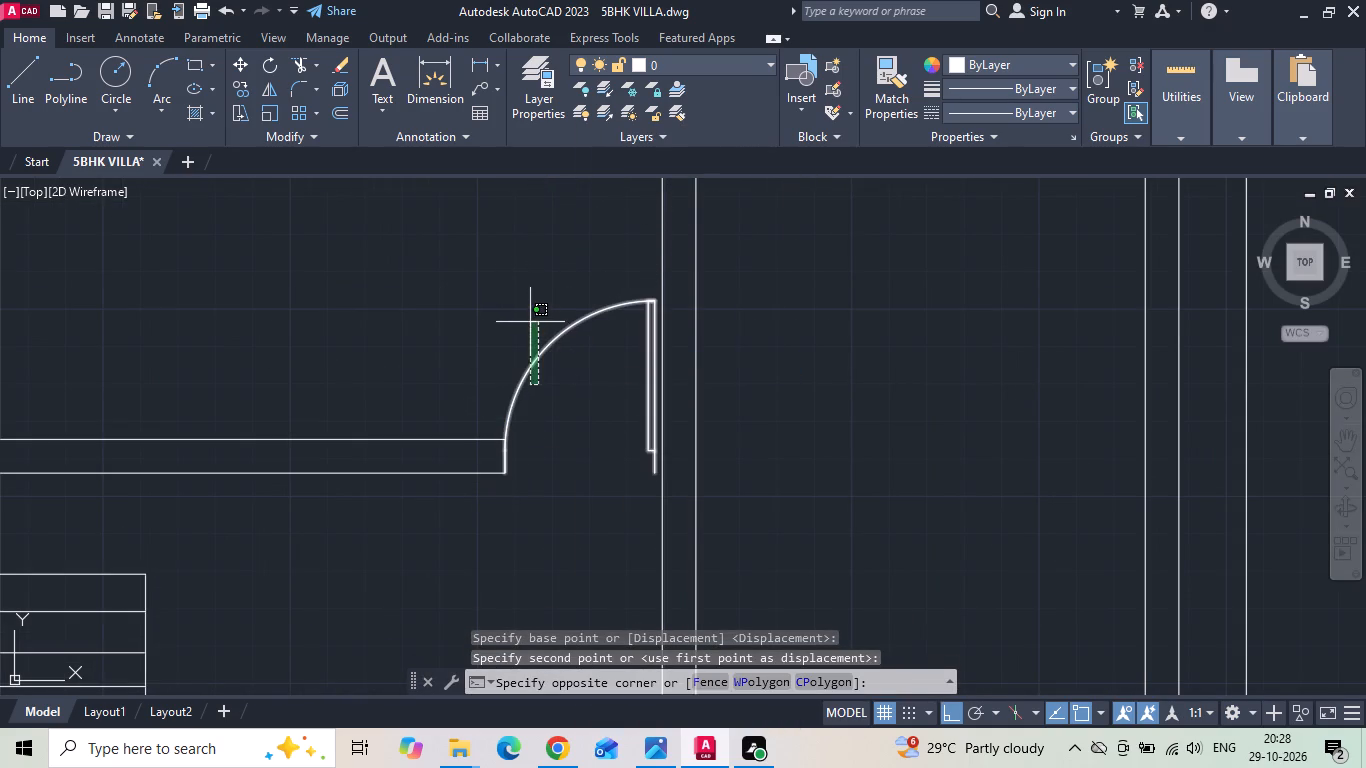
key("Escape")
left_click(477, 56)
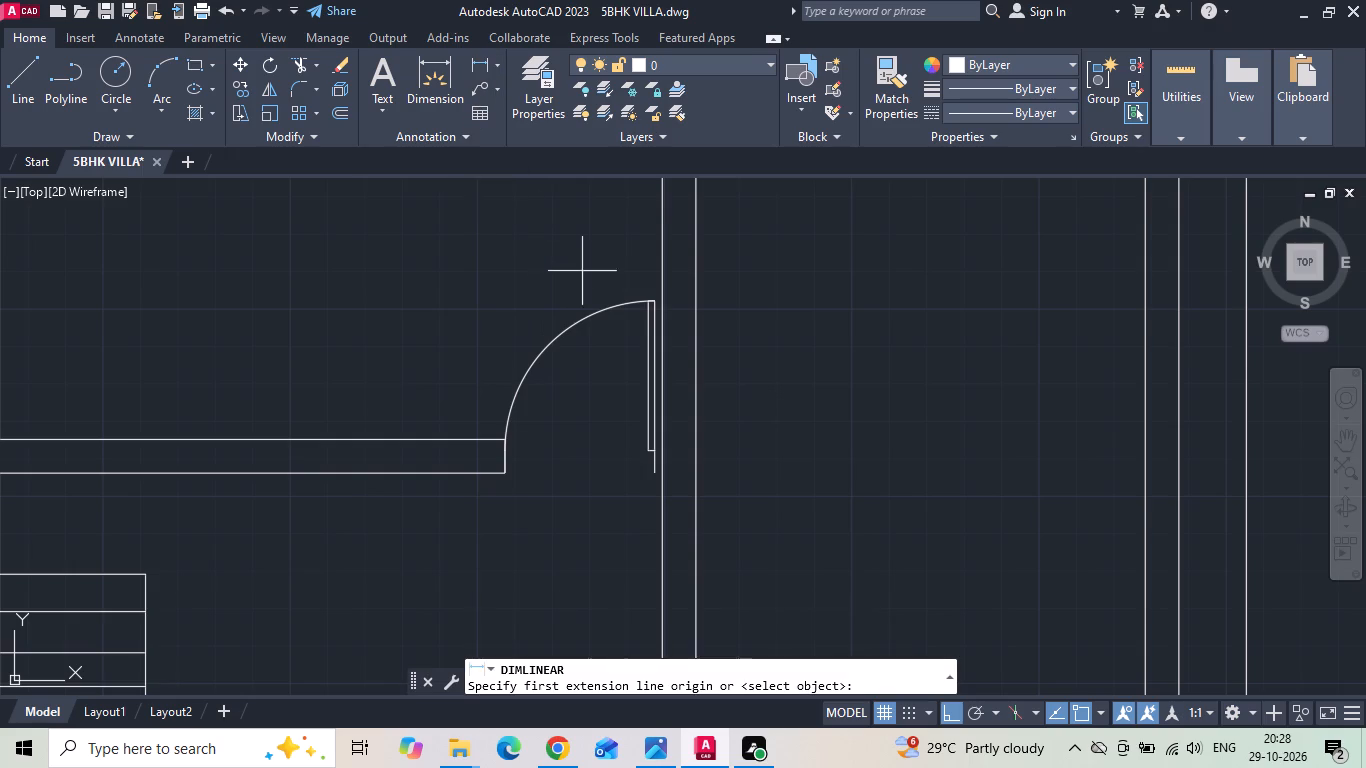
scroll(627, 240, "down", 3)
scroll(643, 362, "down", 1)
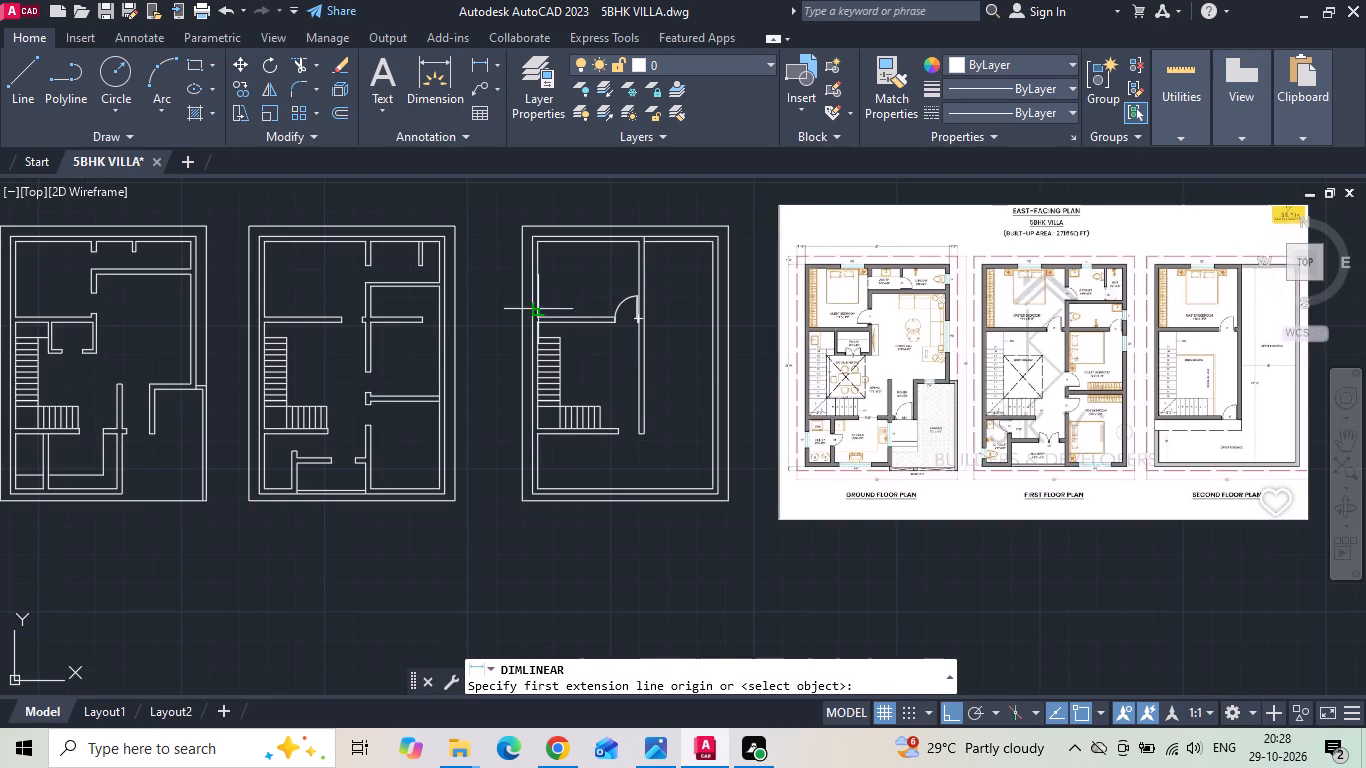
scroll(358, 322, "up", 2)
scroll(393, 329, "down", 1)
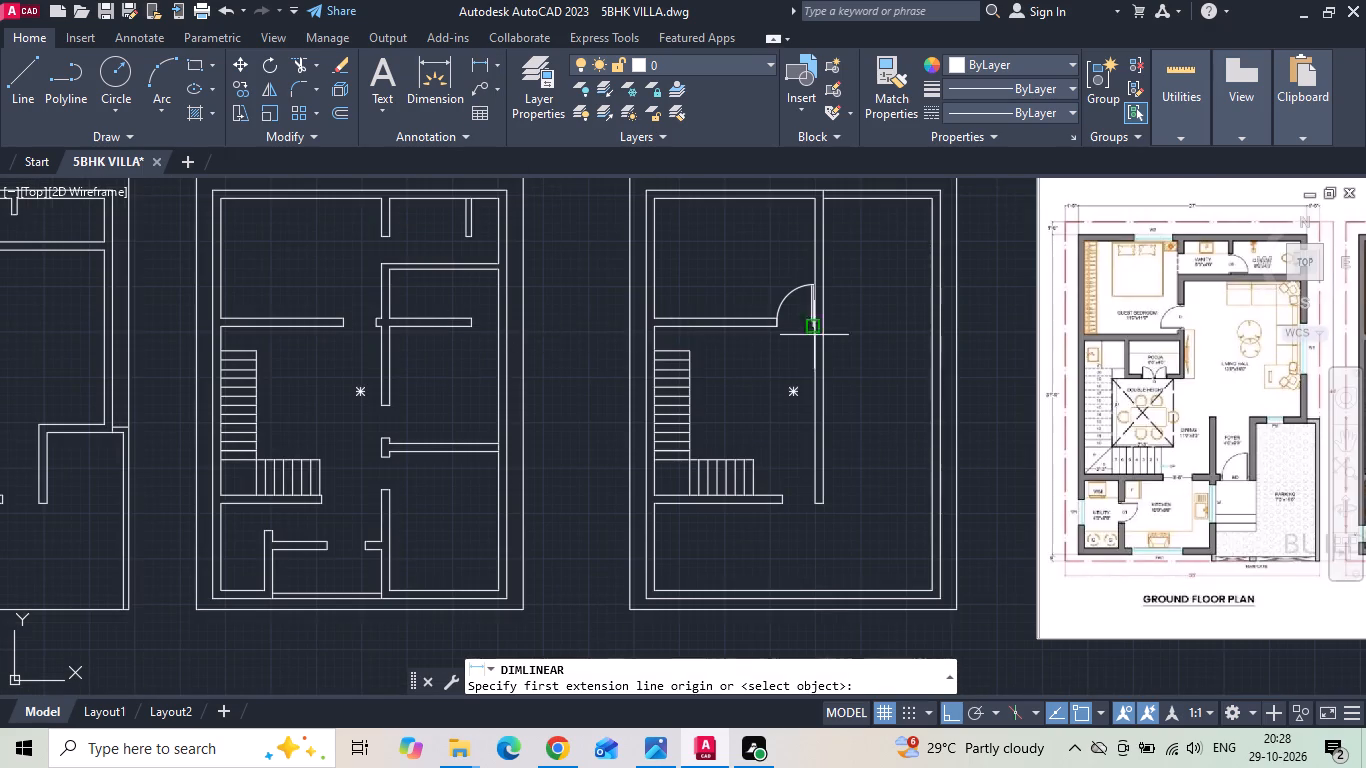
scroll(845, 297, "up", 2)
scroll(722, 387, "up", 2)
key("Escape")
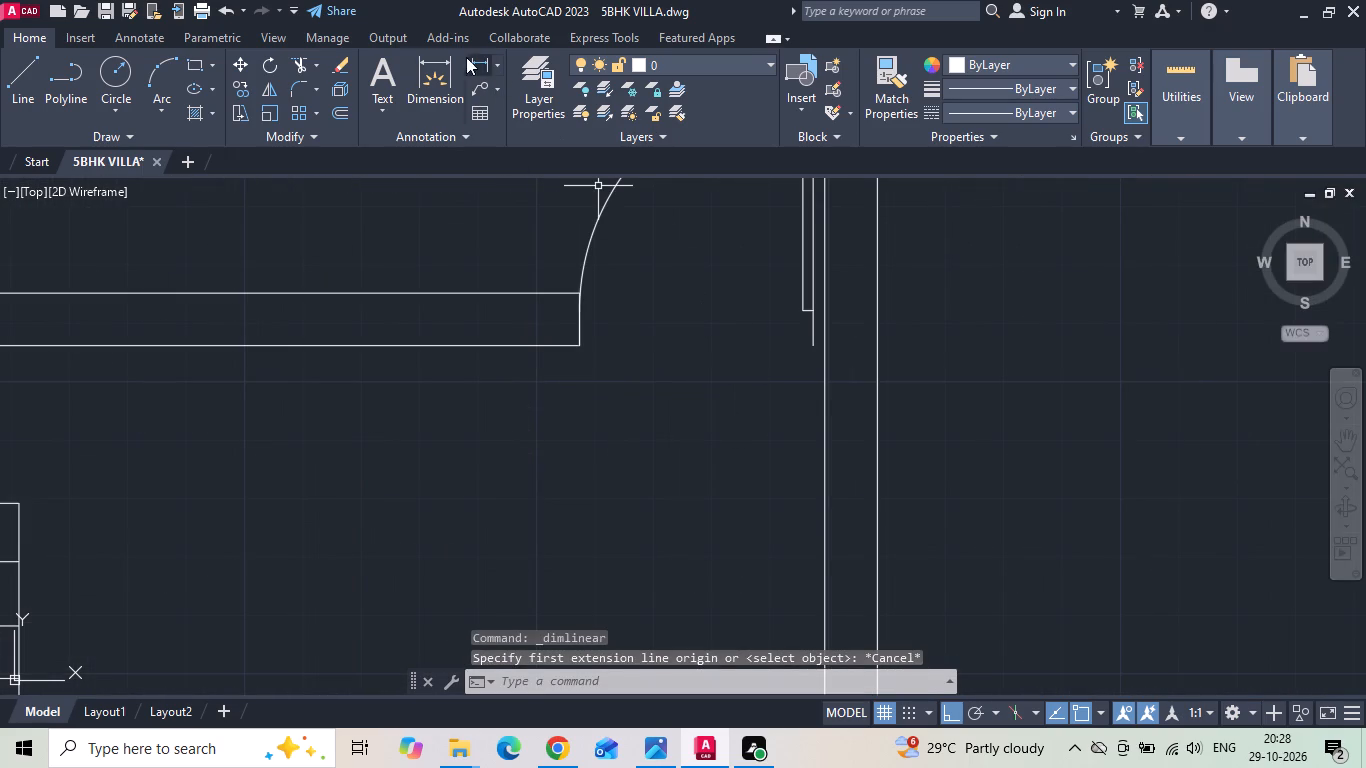
Measure the door block's width from the bedroom wall's end to the hinge side.
left_click(473, 59)
left_click(578, 351)
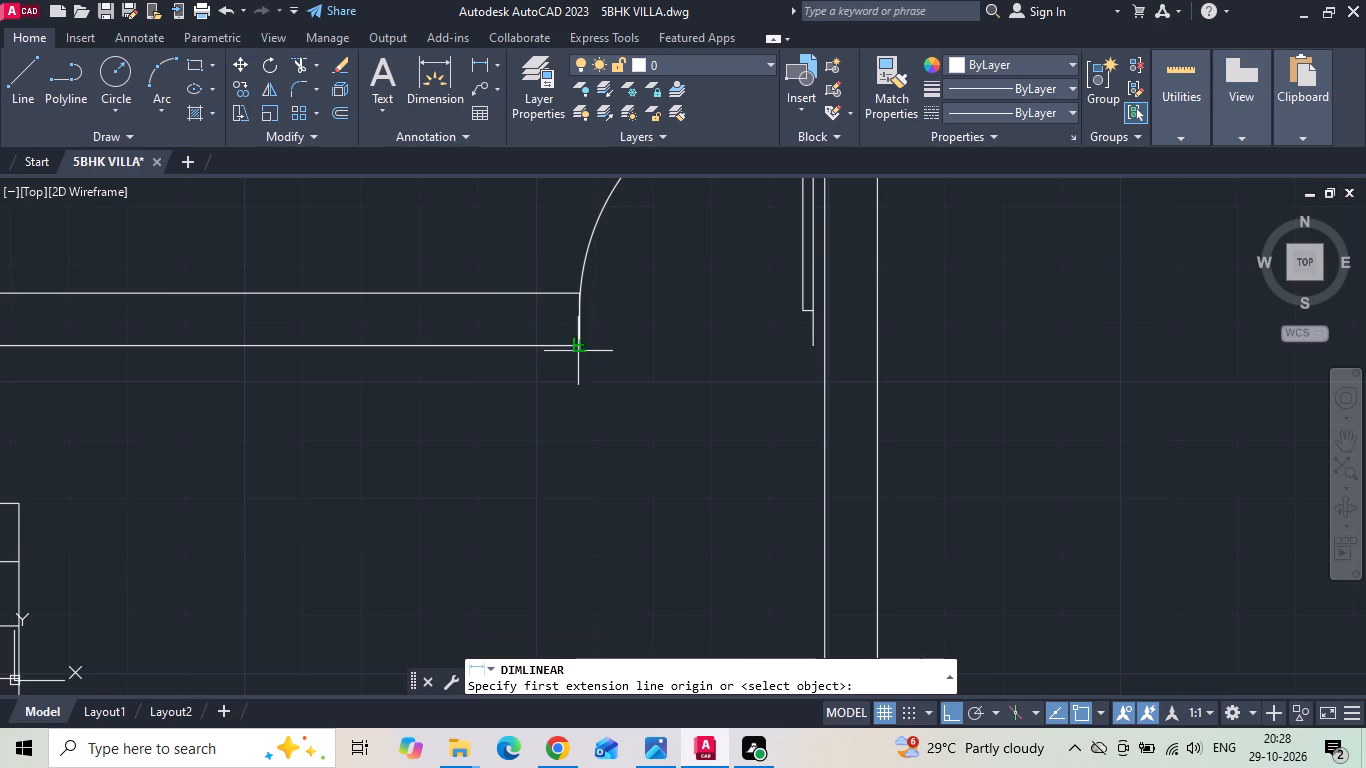
left_click(810, 347)
key("Escape")
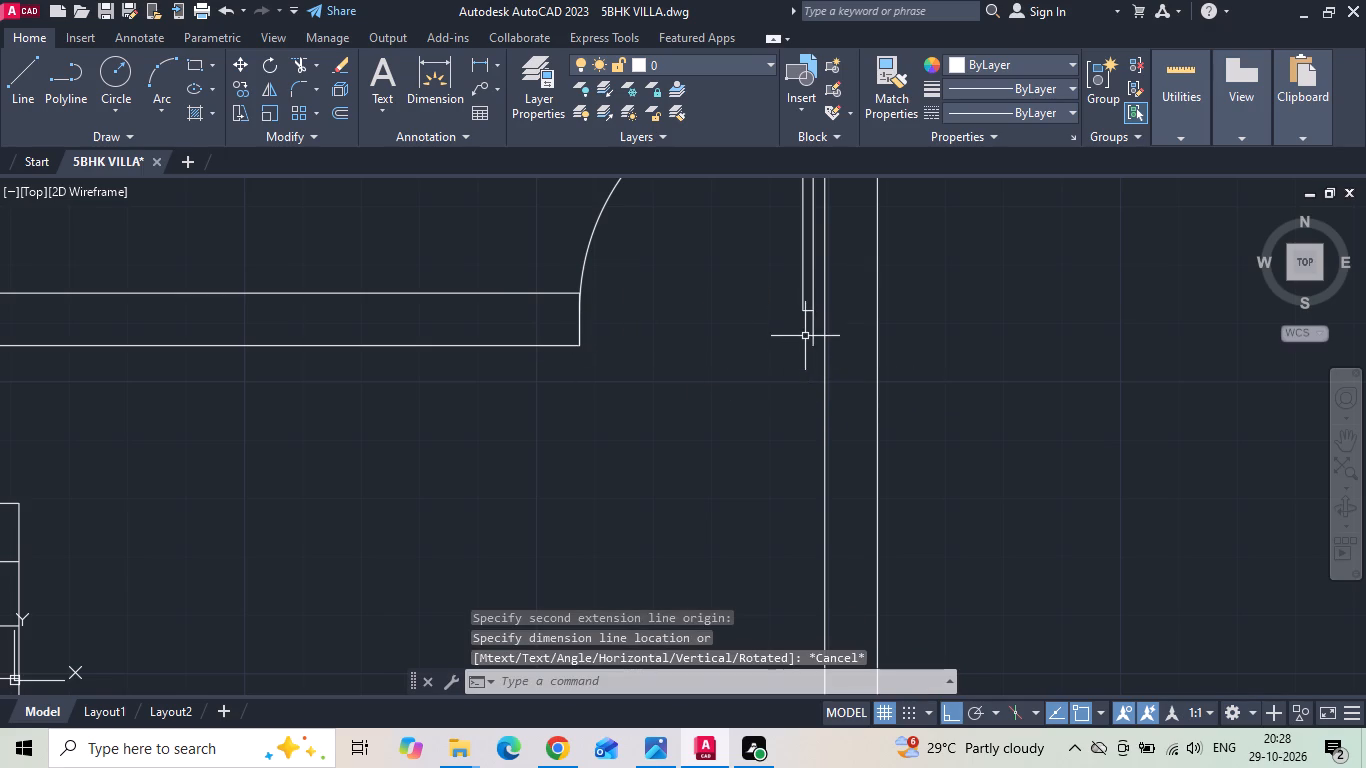
Reduce the second floor door block's width to the next smaller size, pulling in its swing end.
left_click(809, 317)
left_click(776, 273)
right_click(776, 273)
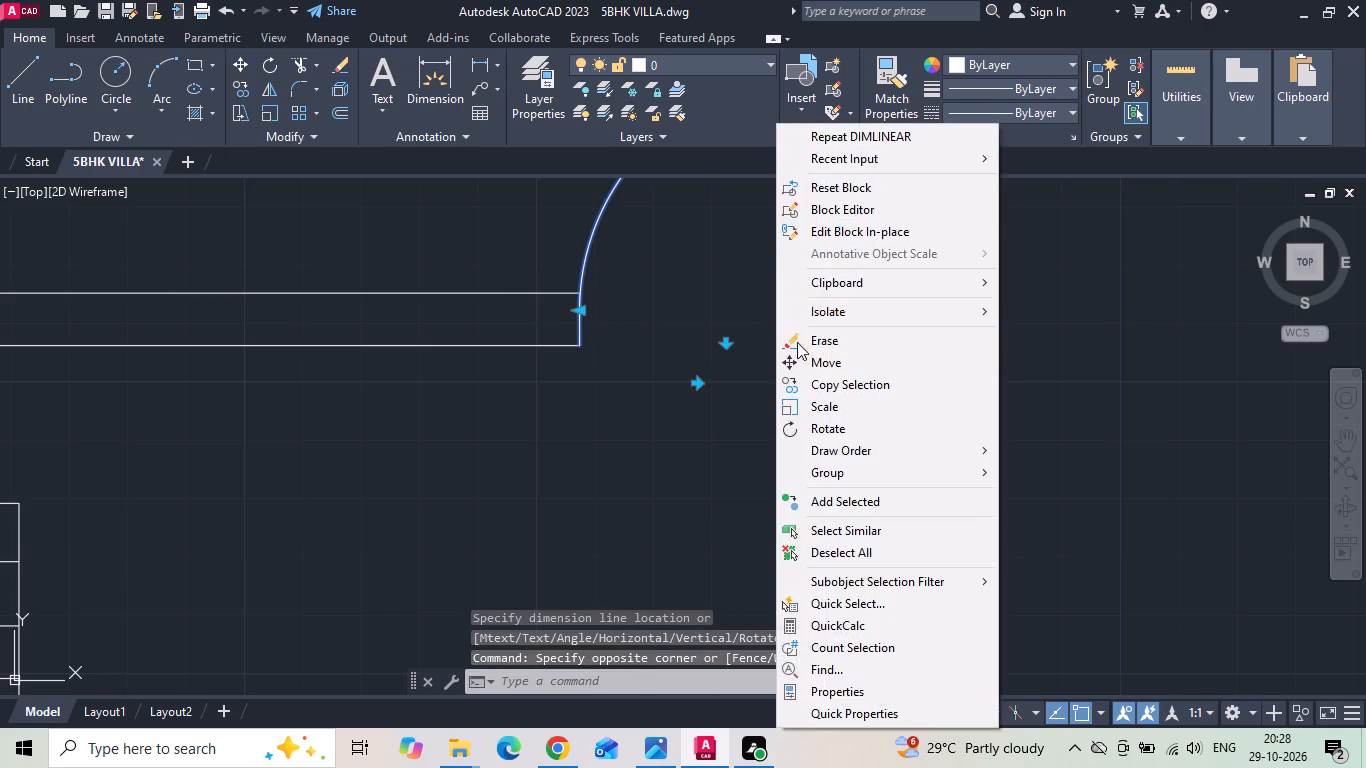
key("Escape")
left_click_drag(581, 313, 600, 317)
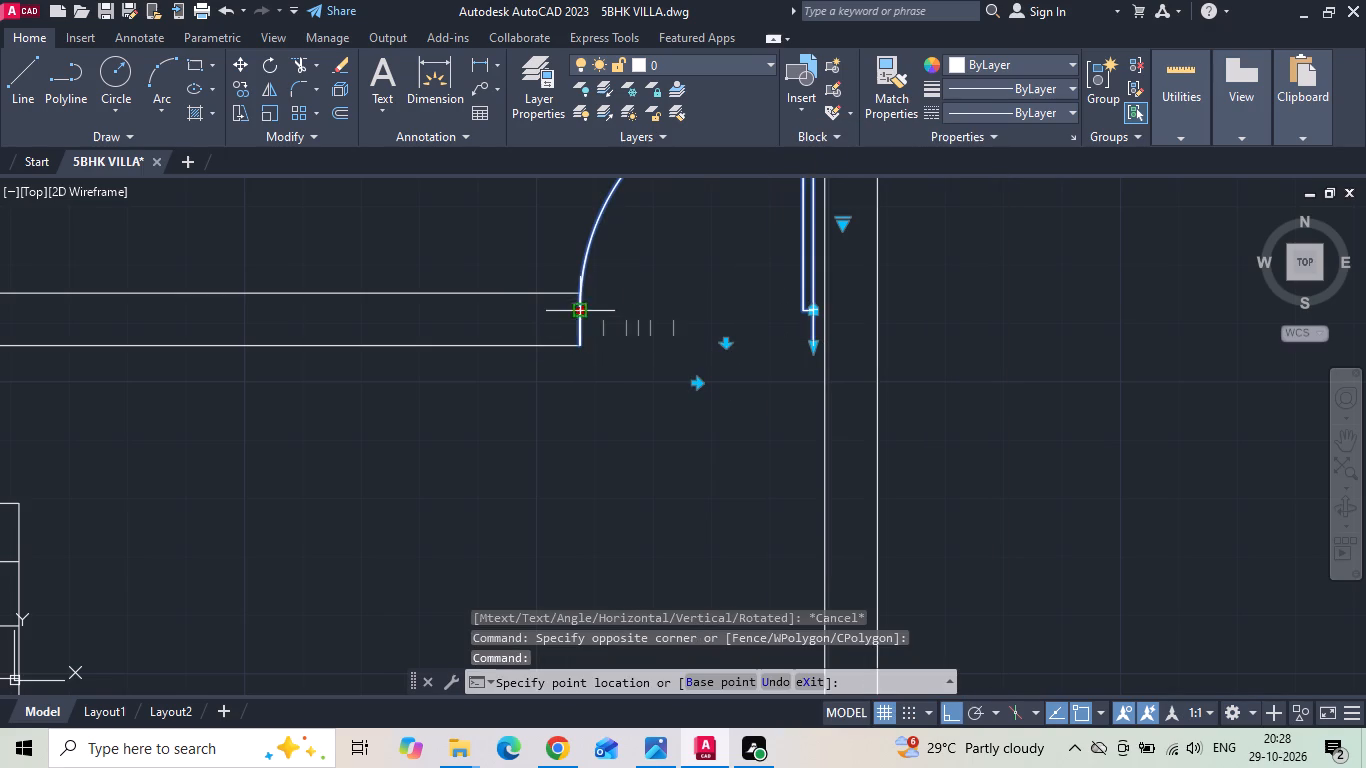
left_click_drag(600, 317, 595, 317)
left_click(603, 315)
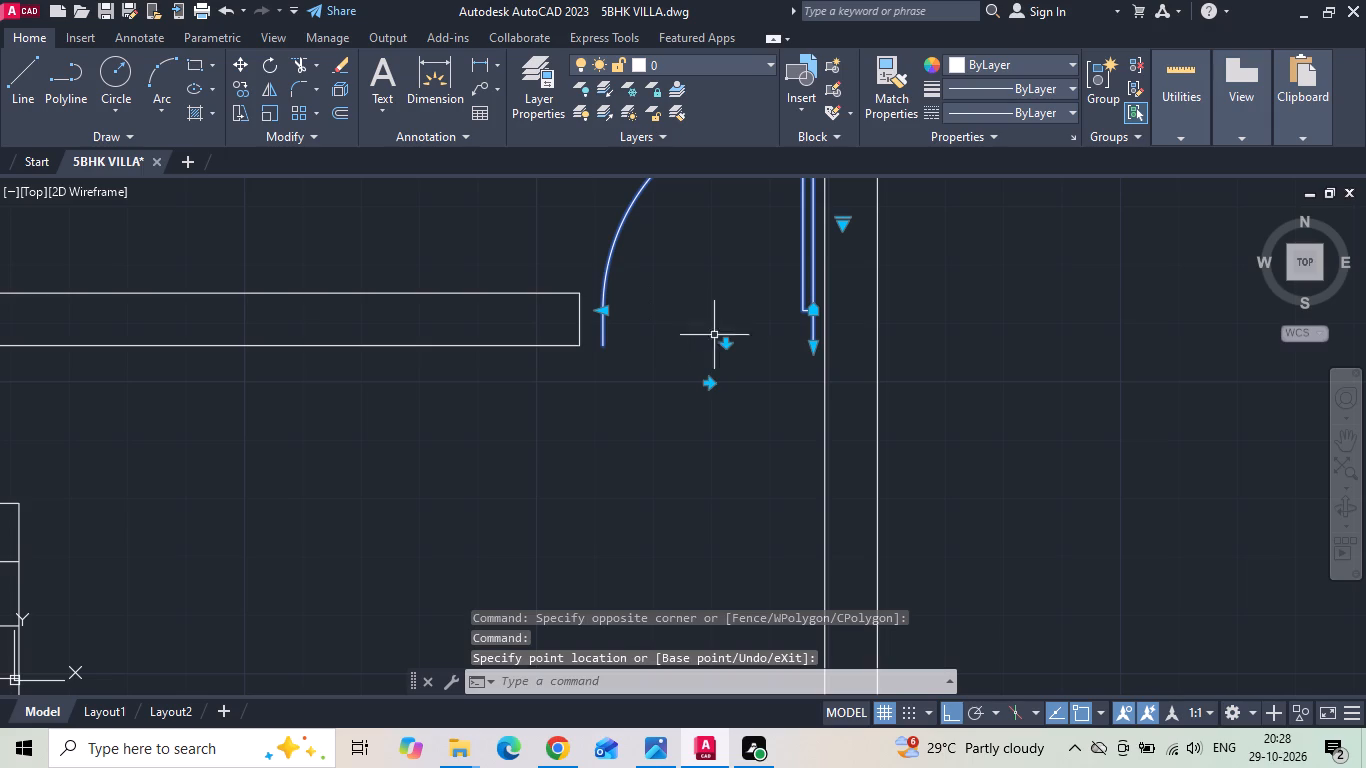
Move the resized door block so its swing end meets the lower end corner of the master bedroom's south wall.
right_click(660, 285)
left_click(703, 357)
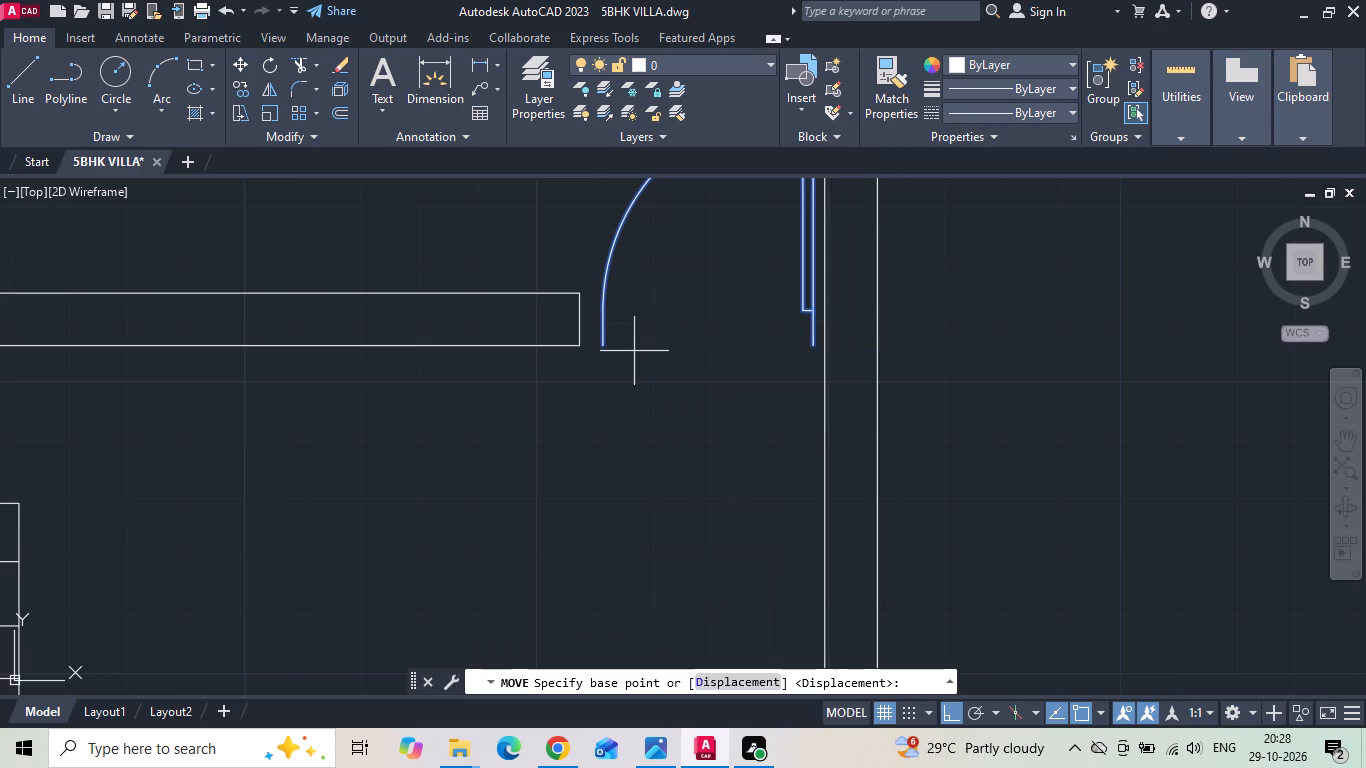
left_click(605, 347)
left_click(578, 348)
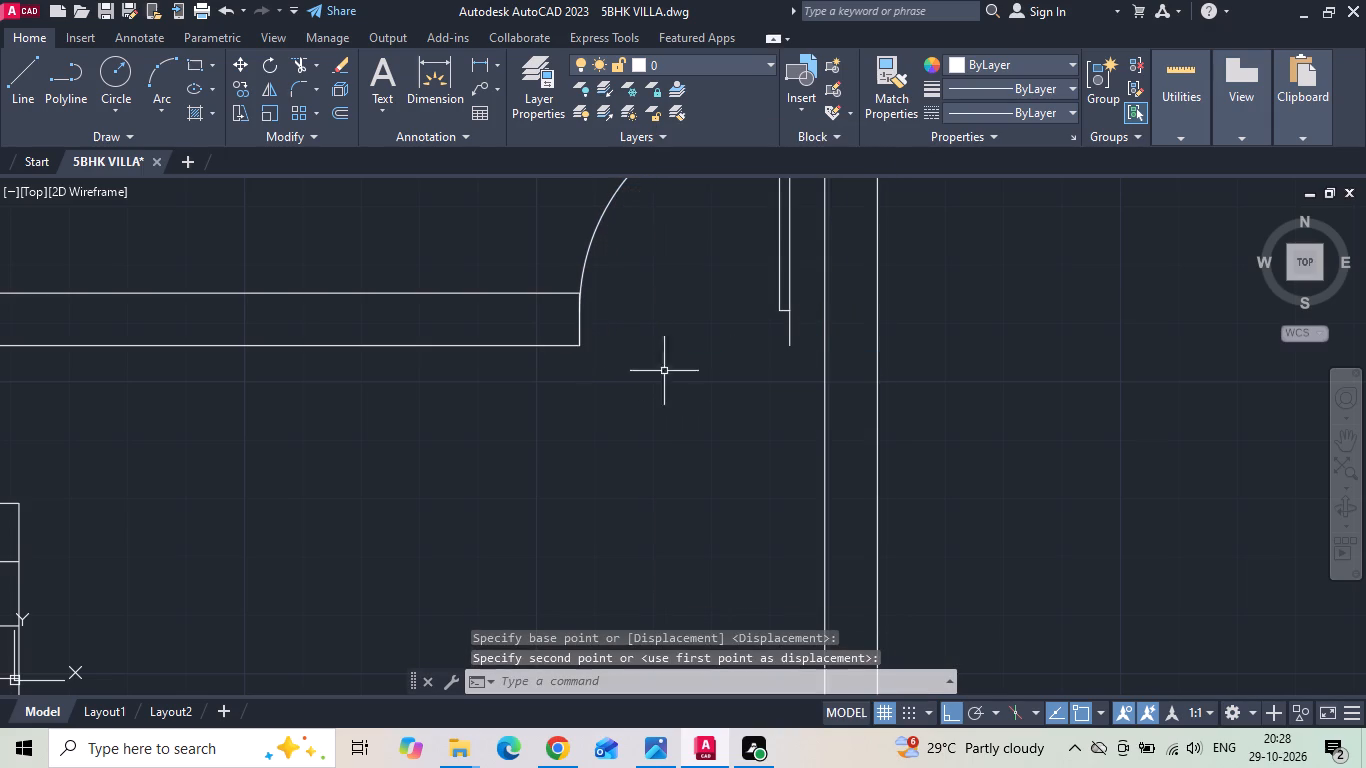
Draw two horizontal lines from the south wall's end corners eastward across the door opening and past the north-south wall.
key("l")
key("space")
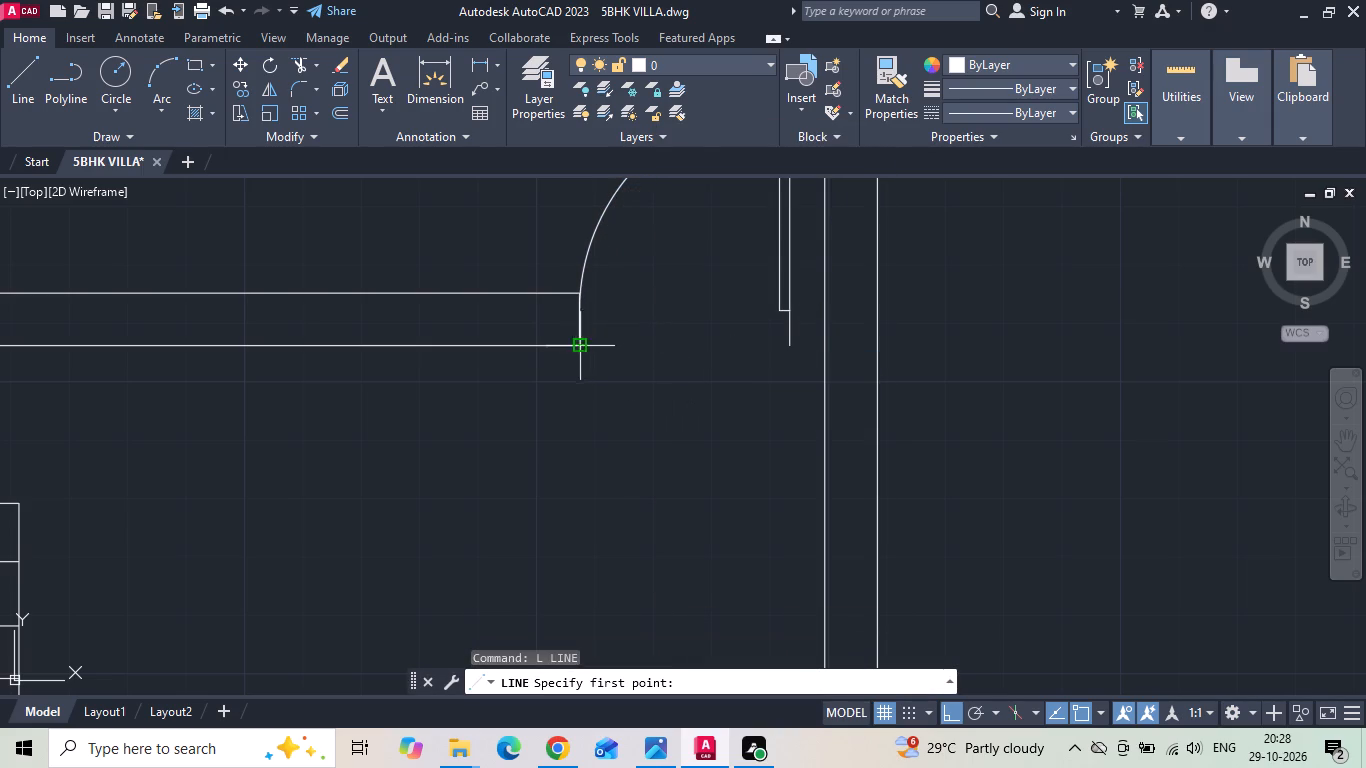
left_click(584, 344)
left_click(985, 345)
key("Escape")
key("l")
key("space")
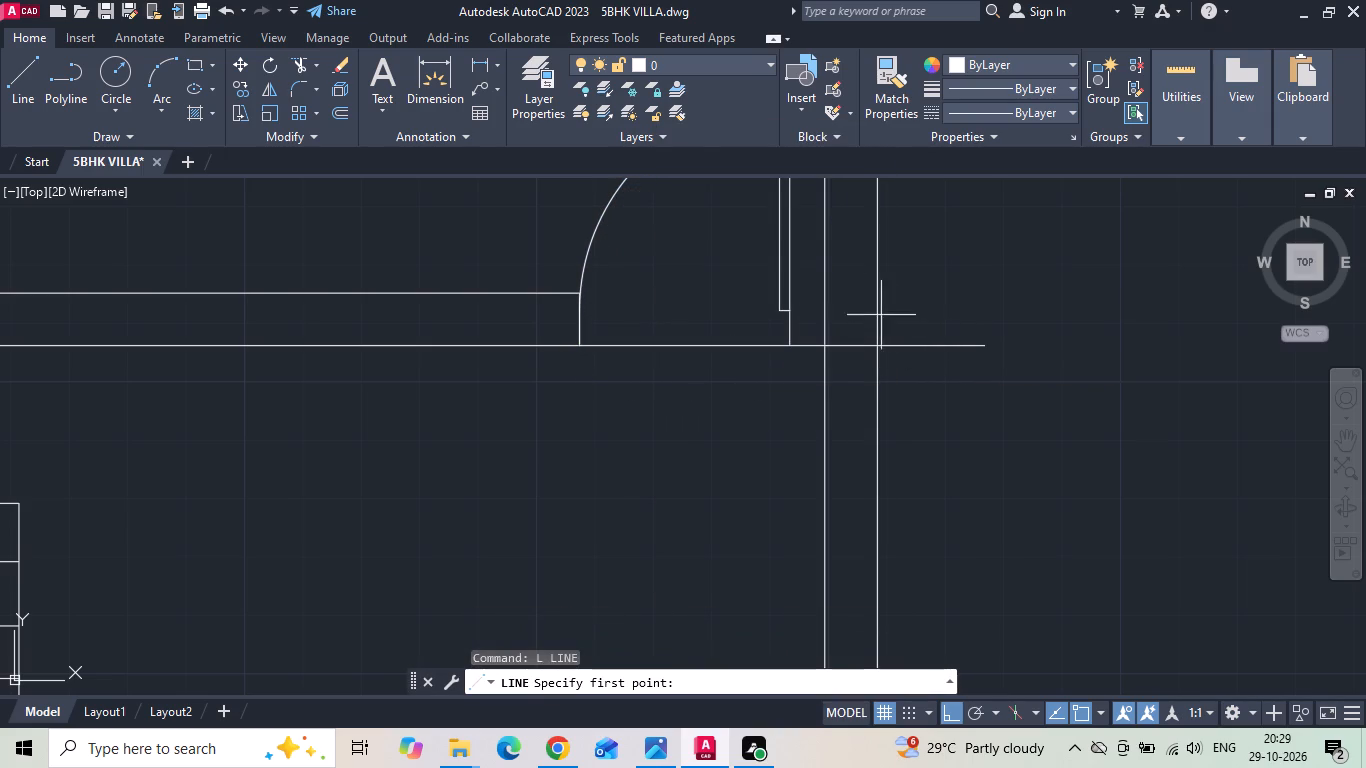
left_click_drag(585, 298, 614, 299)
left_click(1064, 310)
key("Escape")
Trim the two lines and the wall crossings to leave a wall stub joining the door's hinge side to the north-south wall.
key("t")
key("r")
key("space")
left_click_drag(931, 273, 928, 290)
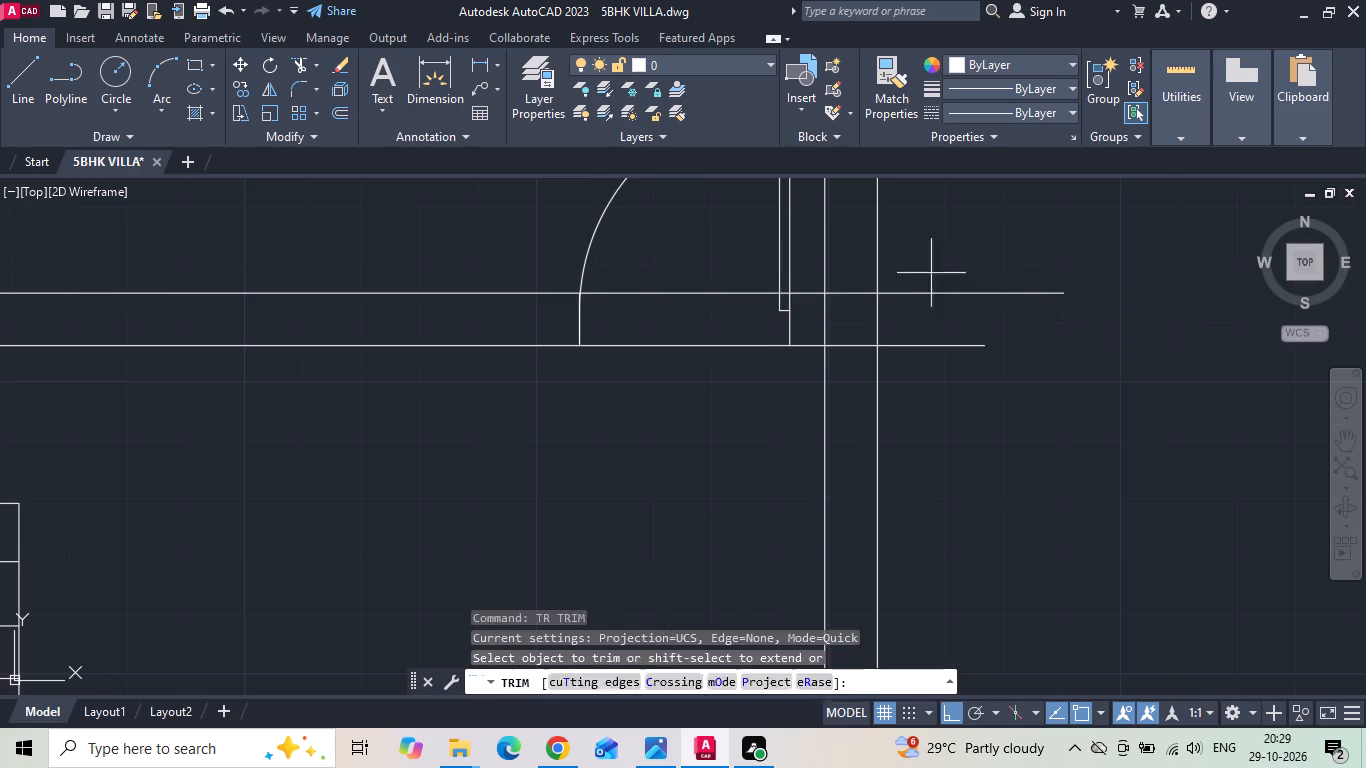
left_click_drag(928, 290, 906, 420)
left_click_drag(805, 397, 805, 372)
left_click_drag(703, 413, 691, 279)
scroll(793, 280, "up", 2)
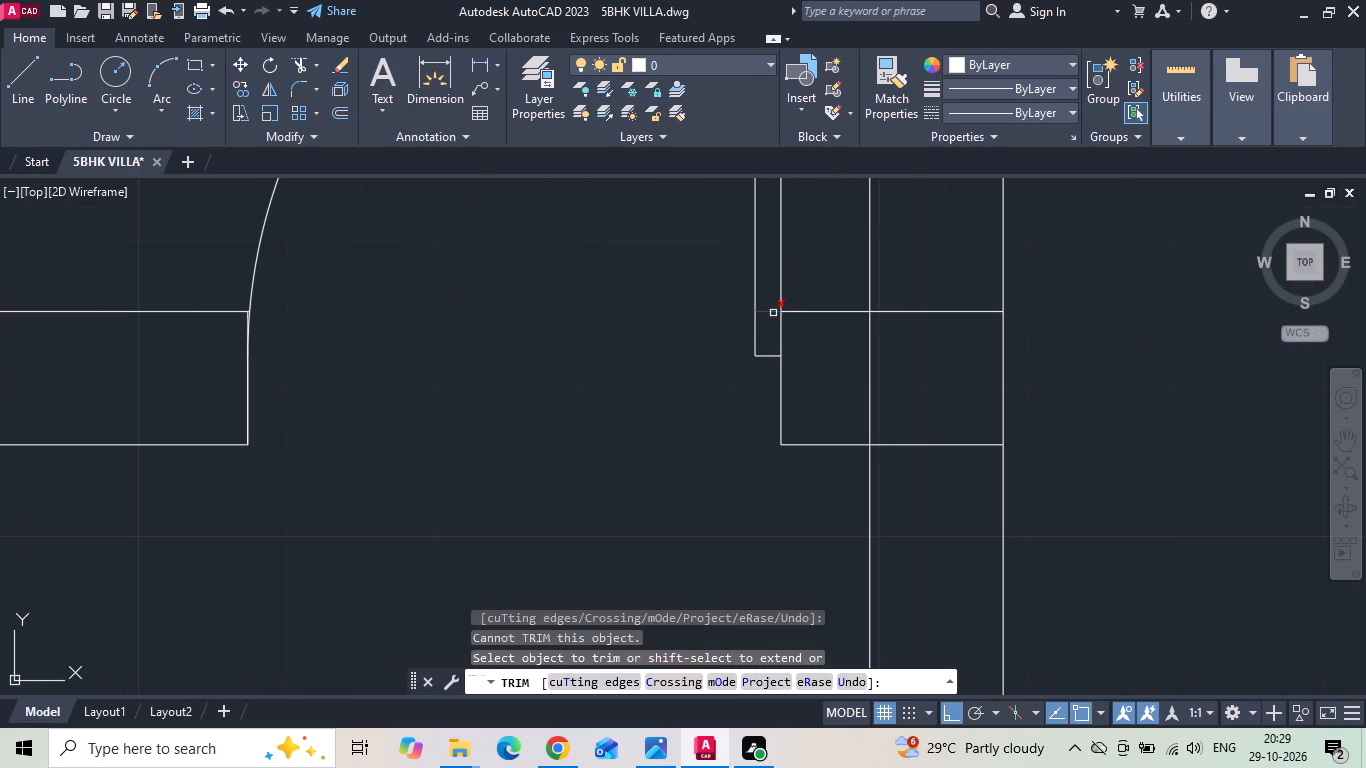
left_click(773, 313)
left_click_drag(849, 385, 956, 488)
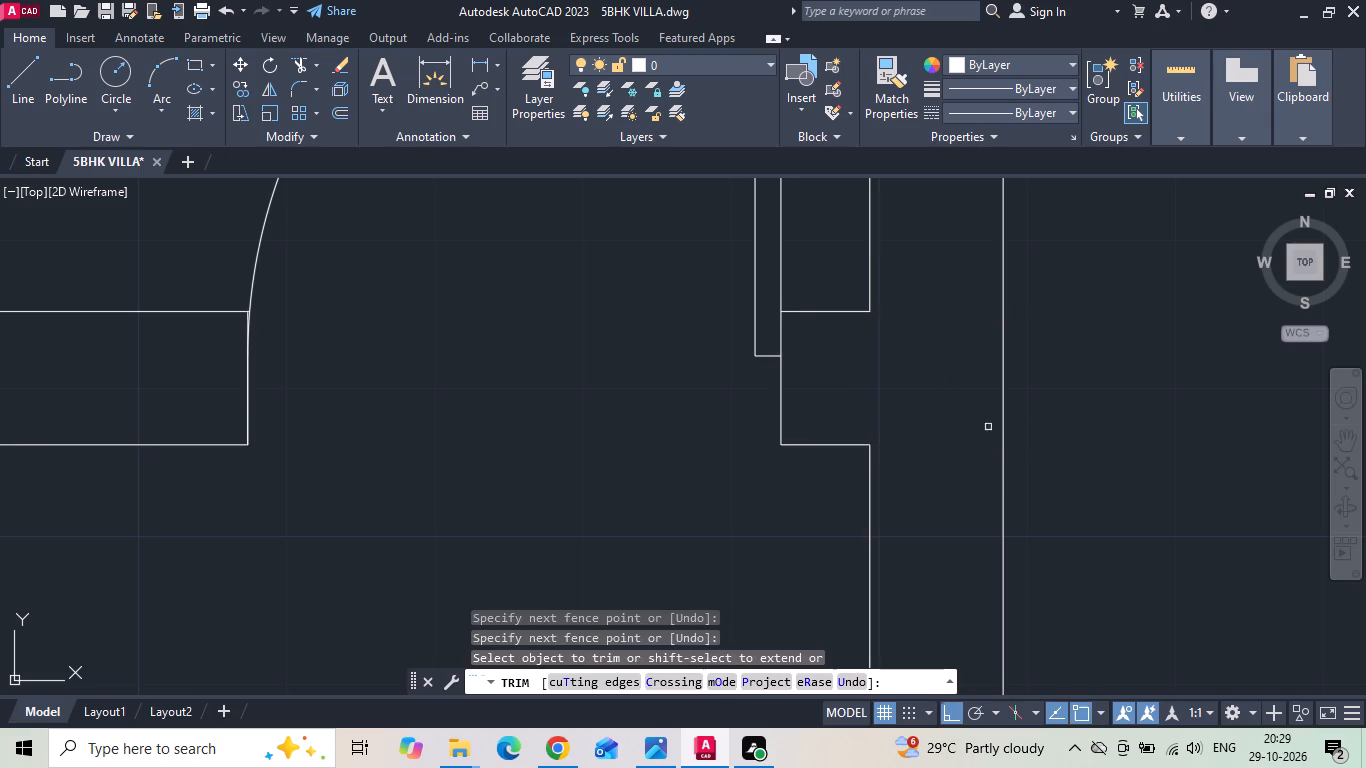
scroll(1029, 338, "down", 1)
scroll(957, 440, "down", 2)
scroll(807, 418, "up", 2)
scroll(786, 338, "up", 3)
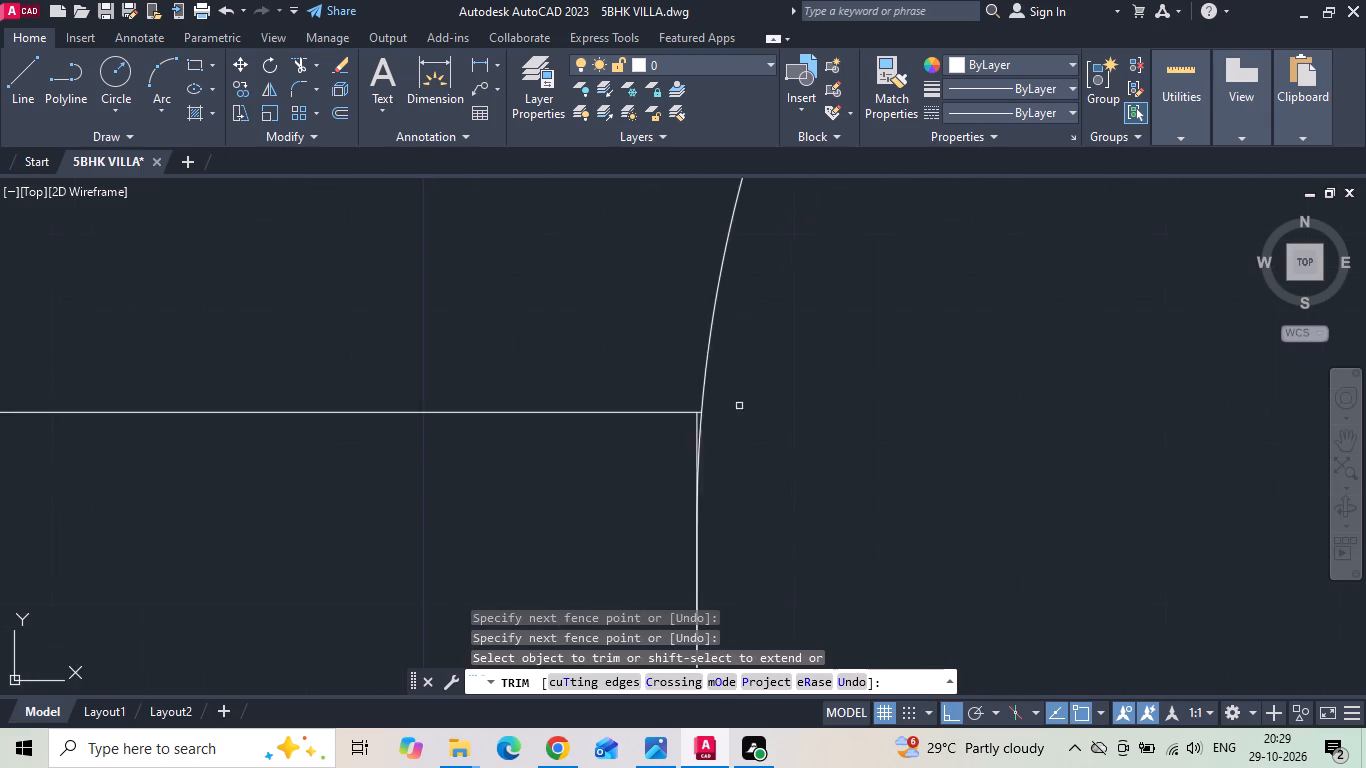
scroll(710, 445, "up", 3)
left_click(675, 346)
scroll(746, 309, "down", 5)
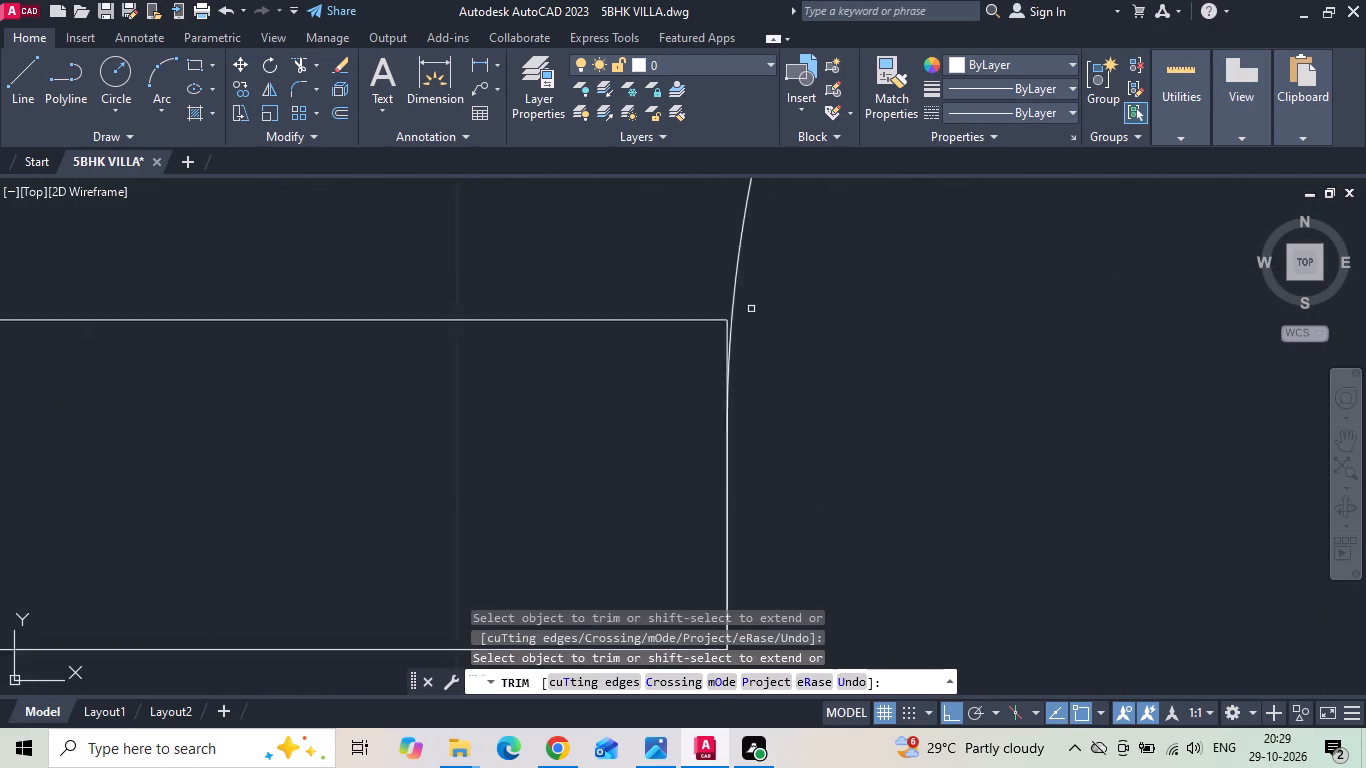
scroll(753, 311, "down", 1)
key("Escape")
Copy the door block to the end corner of the wall below the staircase in the second floor plan.
left_click(808, 336)
left_click(766, 279)
right_click(766, 279)
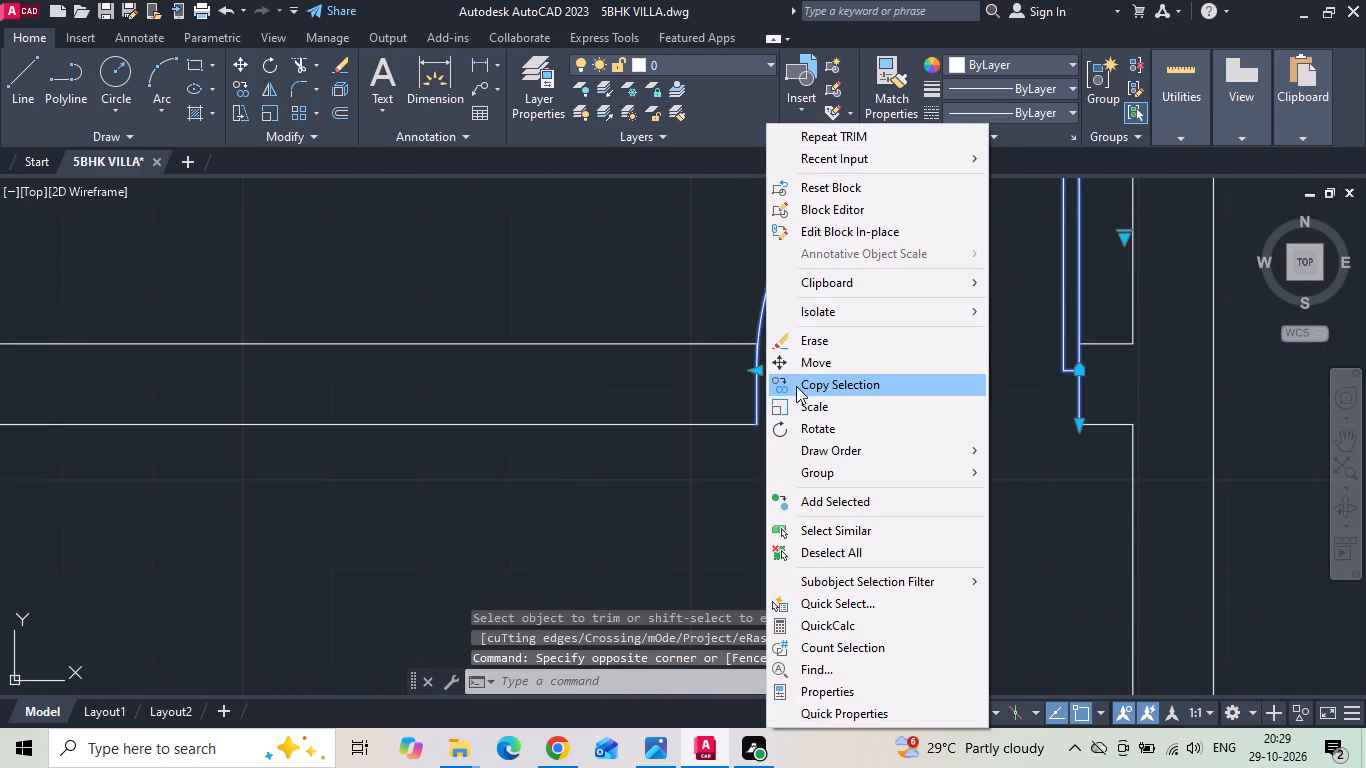
left_click(796, 386)
left_click(752, 425)
scroll(792, 367, "down", 6)
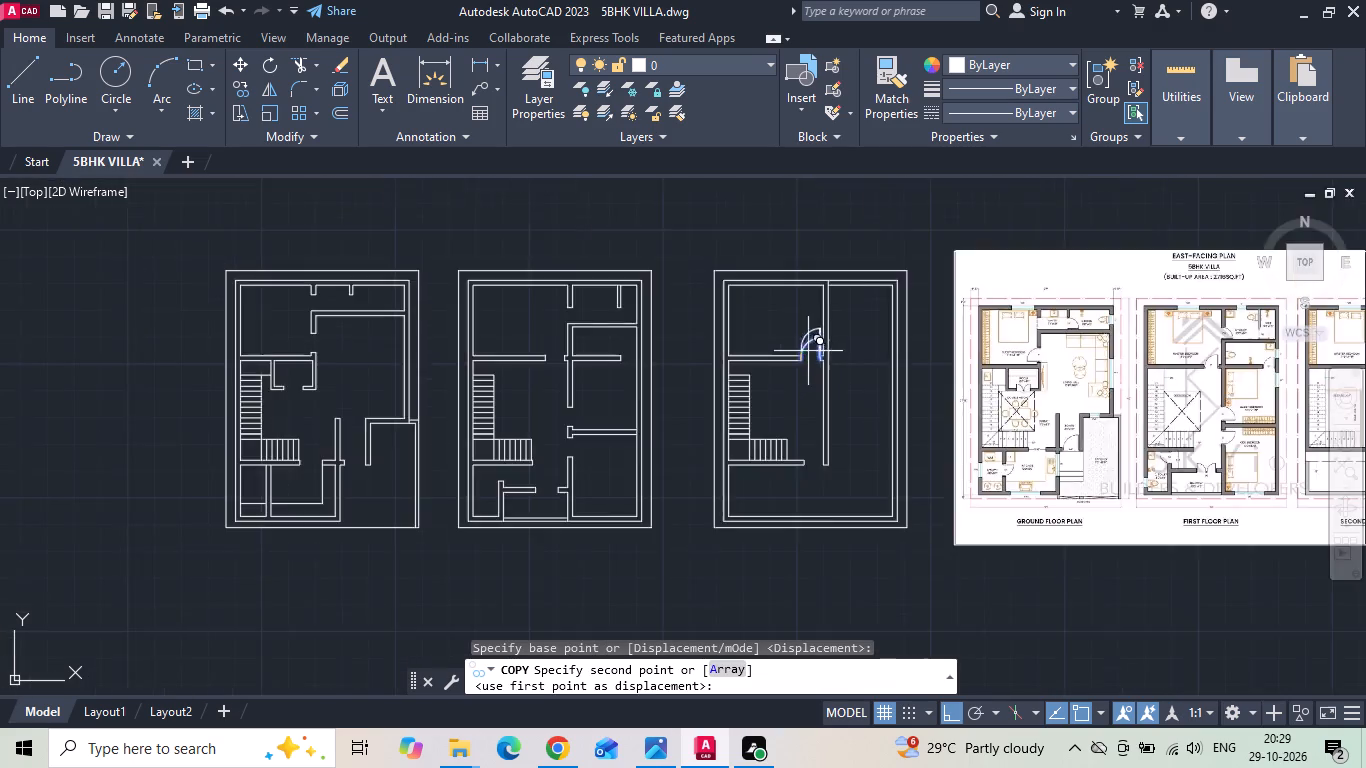
scroll(811, 469, "up", 4)
left_click(753, 458)
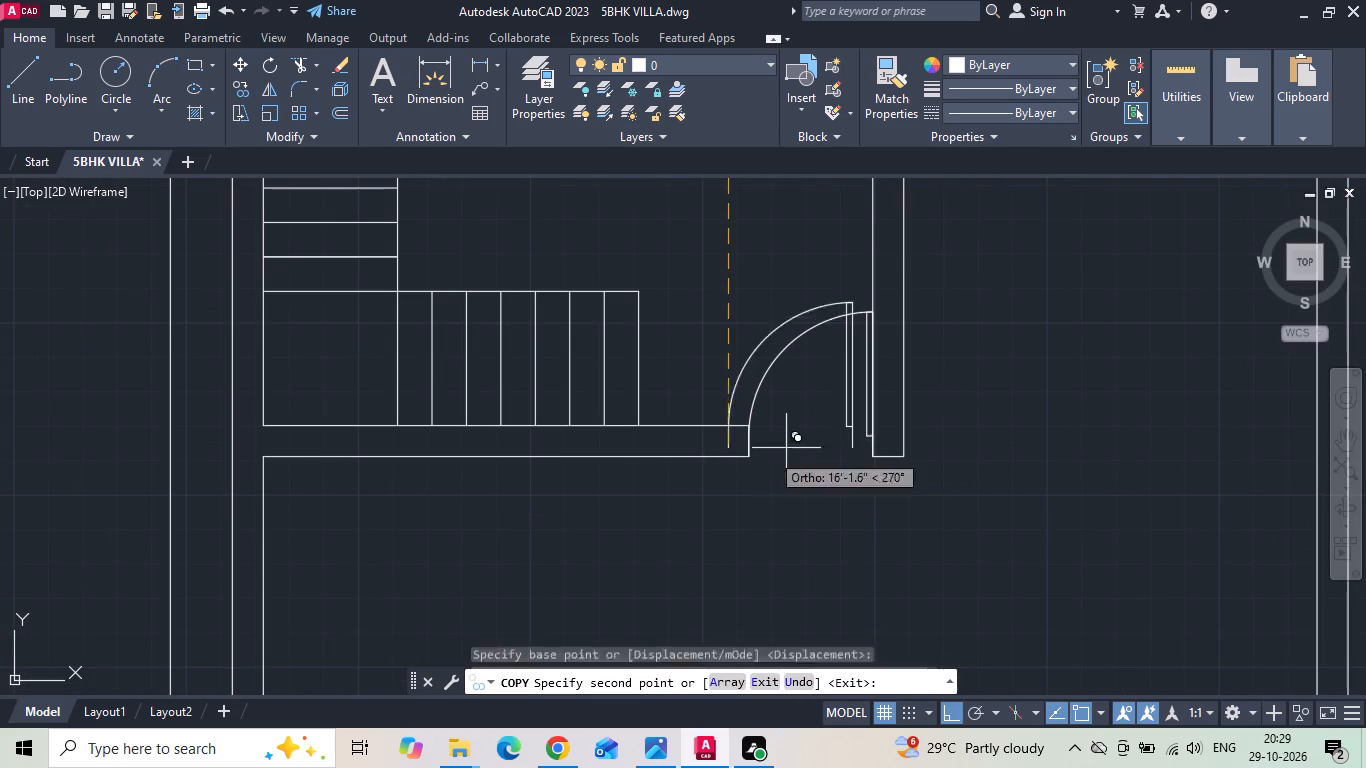
Place another copy of the door in the first floor plan's opening at the northwest bedroom's south wall.
scroll(934, 518, "down", 3)
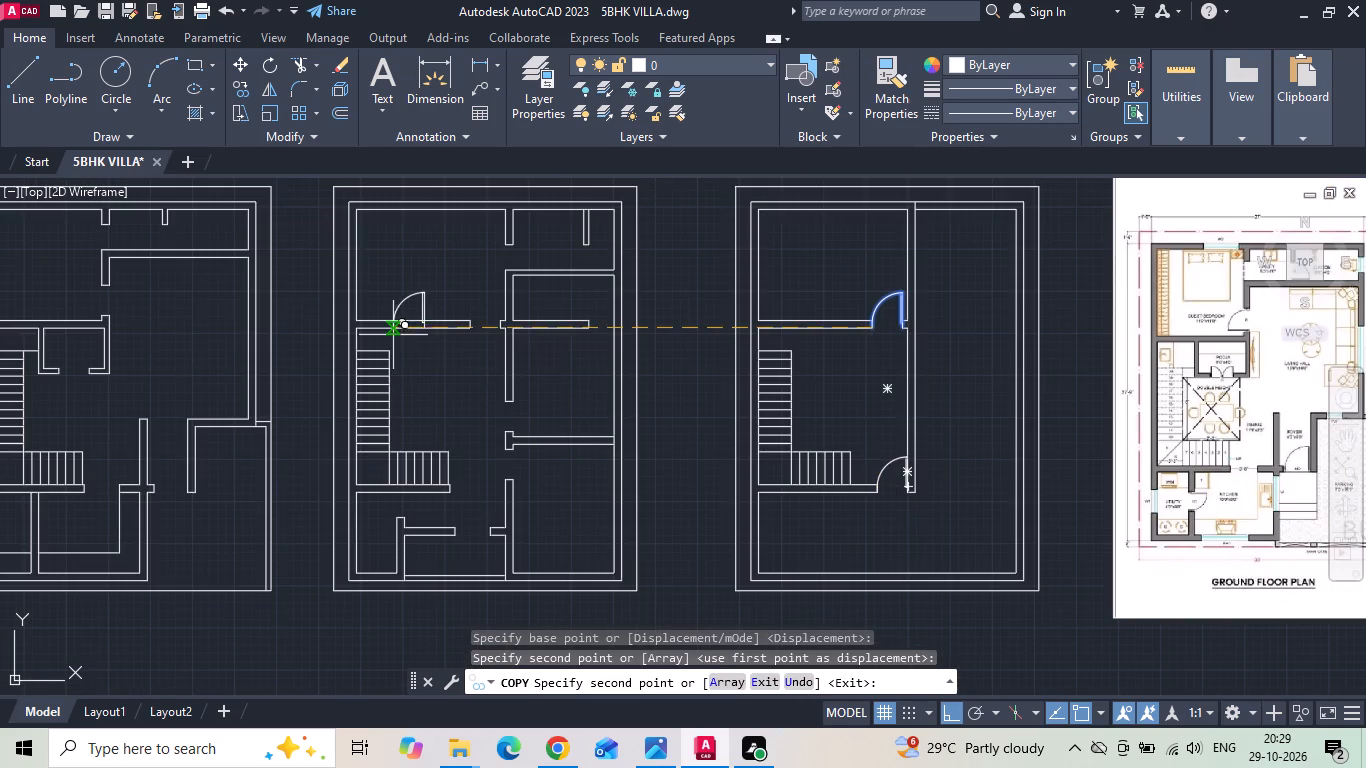
scroll(449, 287, "up", 5)
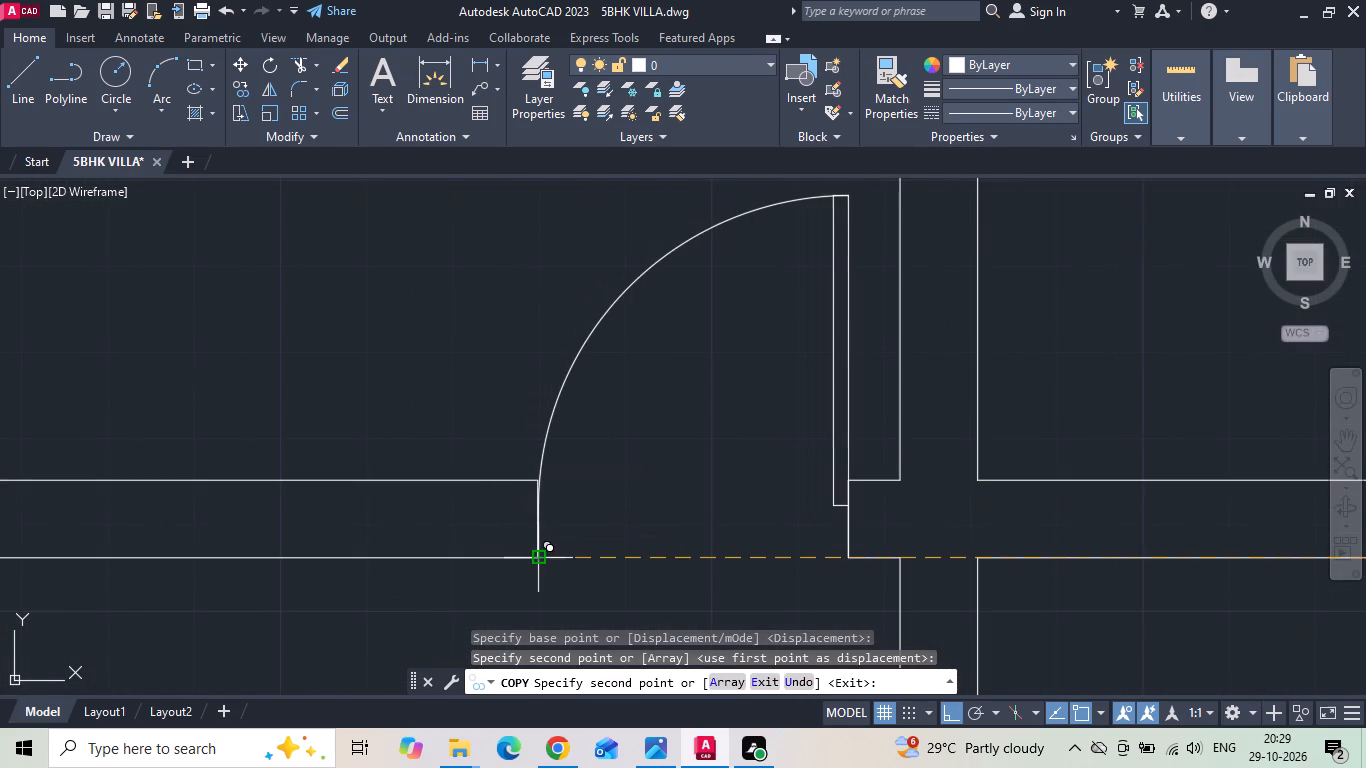
left_click(543, 562)
scroll(599, 339, "down", 3)
key("Escape")
Copy the first floor bedroom door southward, beside the opening in the north-south wall above the eastern rooms' dividing wall.
left_click(620, 310)
left_click(578, 343)
right_click(578, 340)
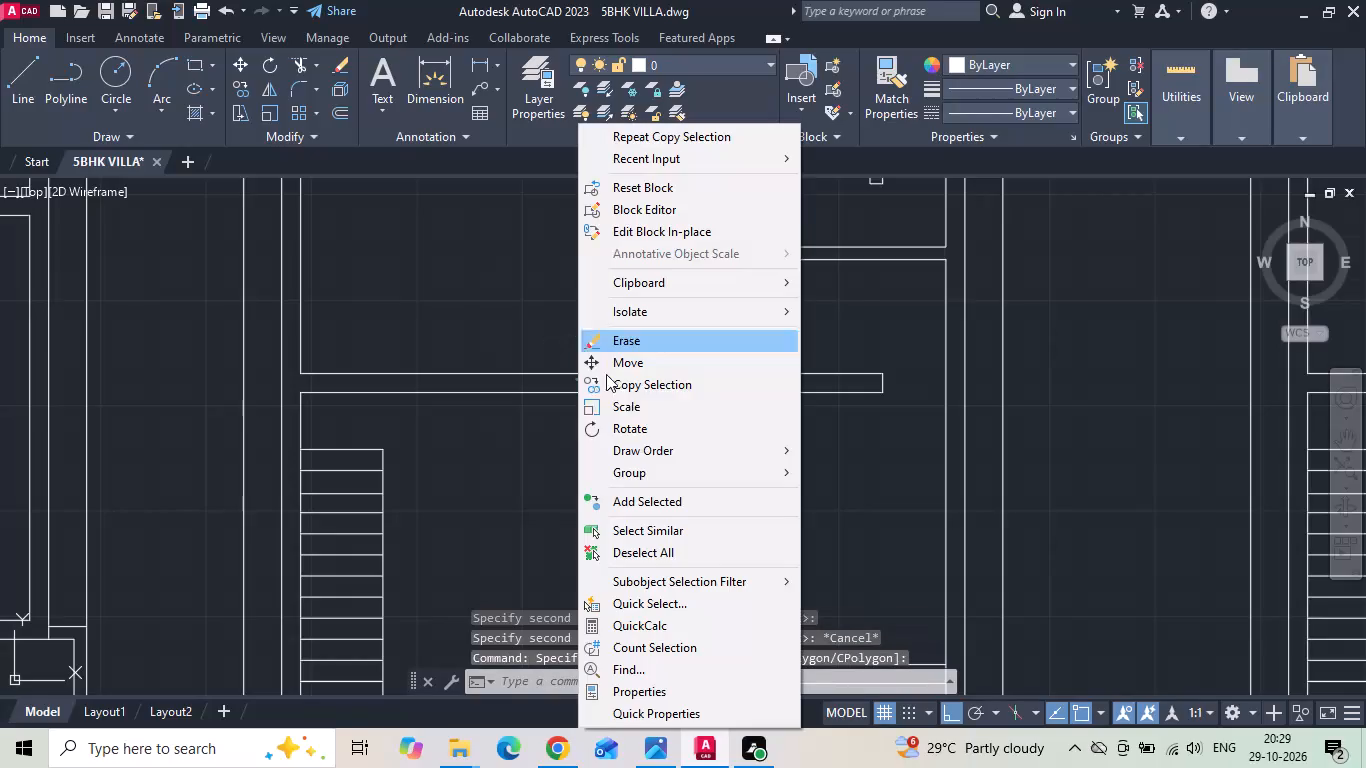
left_click(628, 390)
middle_click_drag(625, 385, 637, 265)
left_click_drag(637, 263, 636, 296)
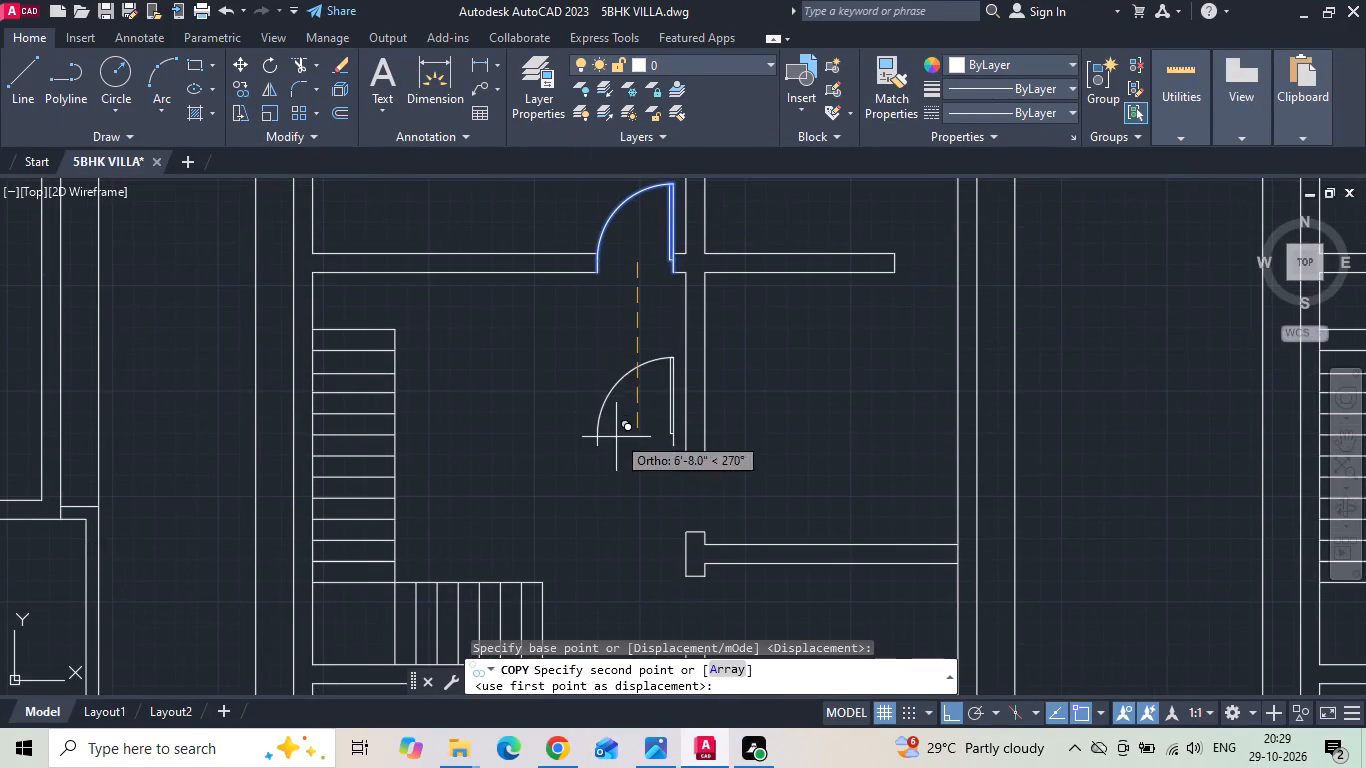
scroll(613, 506, "up", 1)
left_click(613, 506)
key("Escape")
middle_click_drag(613, 505, 590, 404)
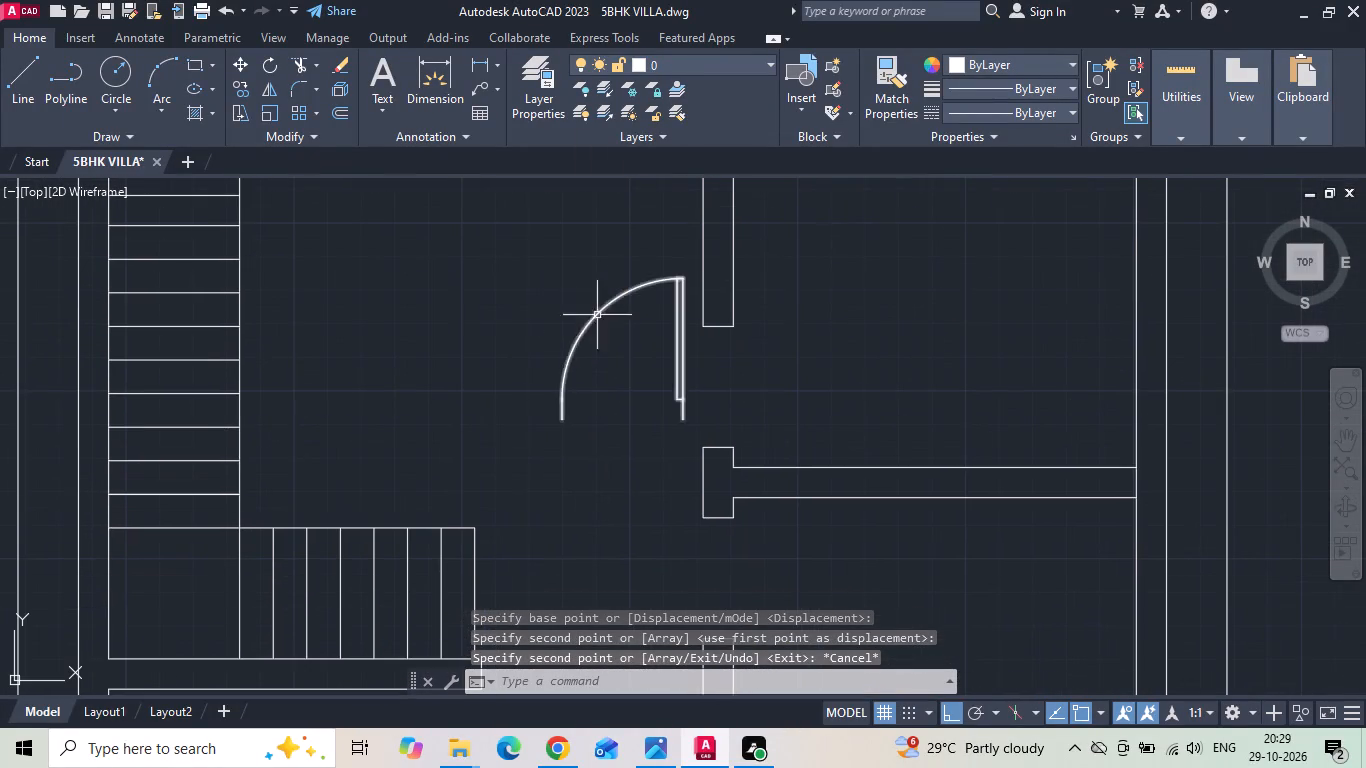
Rotate the copied door 90° clockwise so its leaf points east.
left_click(615, 292)
left_click(575, 298)
left_click_drag(585, 354, 576, 363)
left_click(560, 373)
right_click(560, 373)
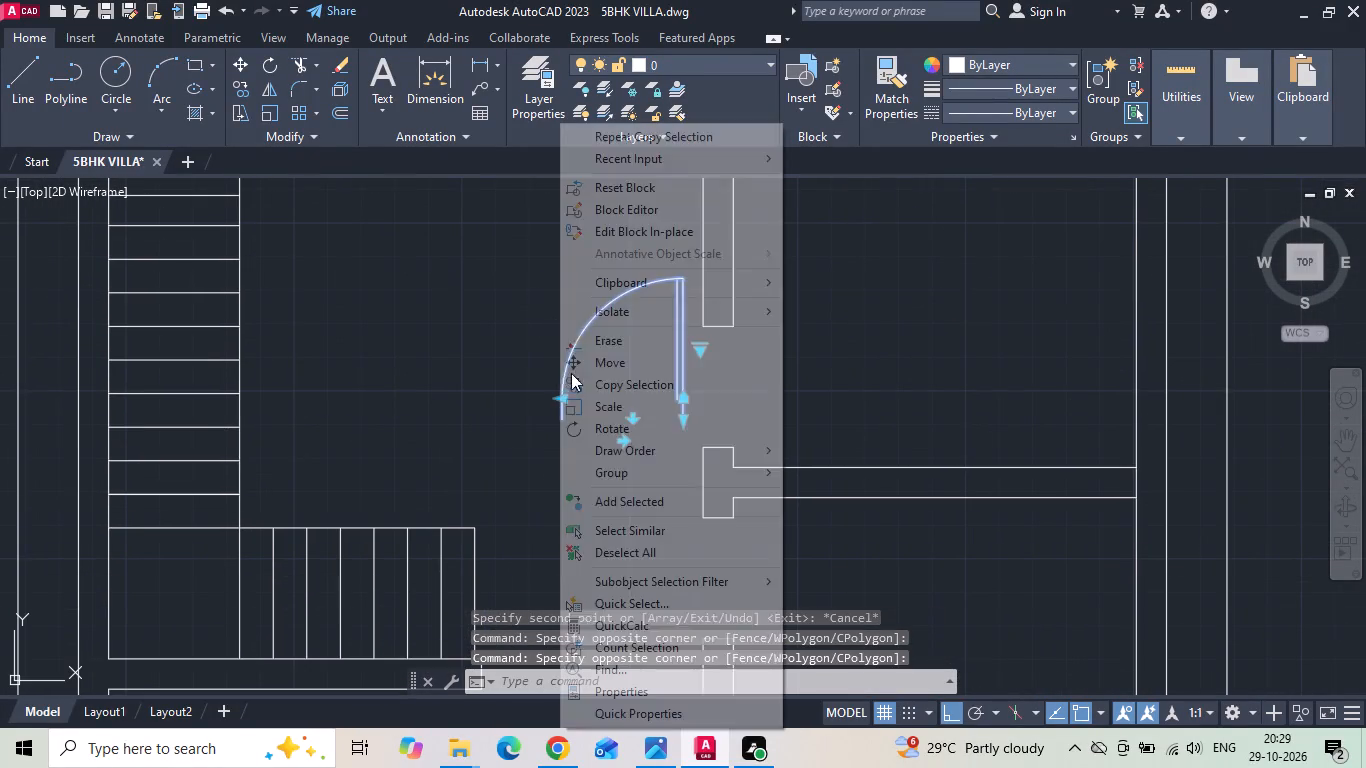
left_click(600, 437)
left_click(633, 403)
left_click(631, 415)
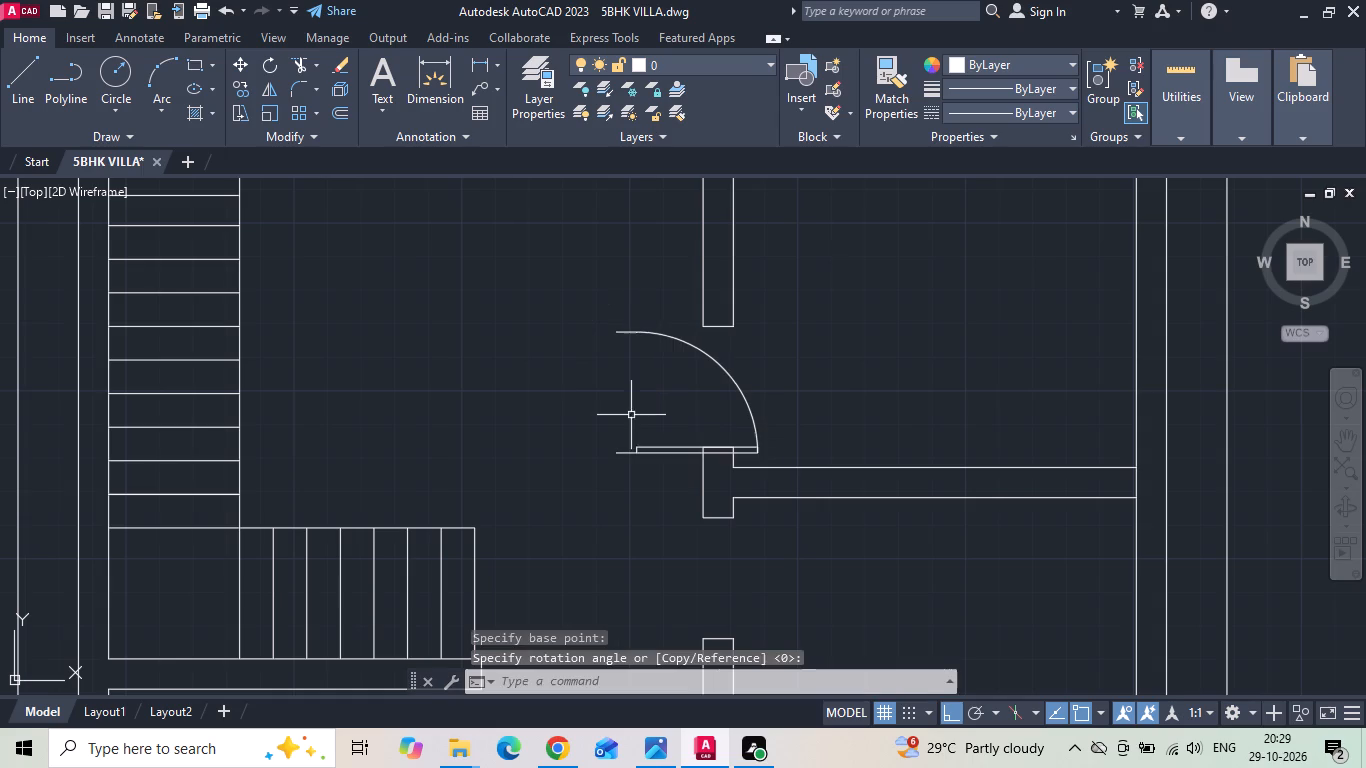
Move the rotated door so its swing end meets the wall's west corner at the top of the opening.
left_click(615, 328)
left_click(586, 352)
left_click_drag(632, 299, 589, 368)
left_click(581, 376)
right_click(581, 376)
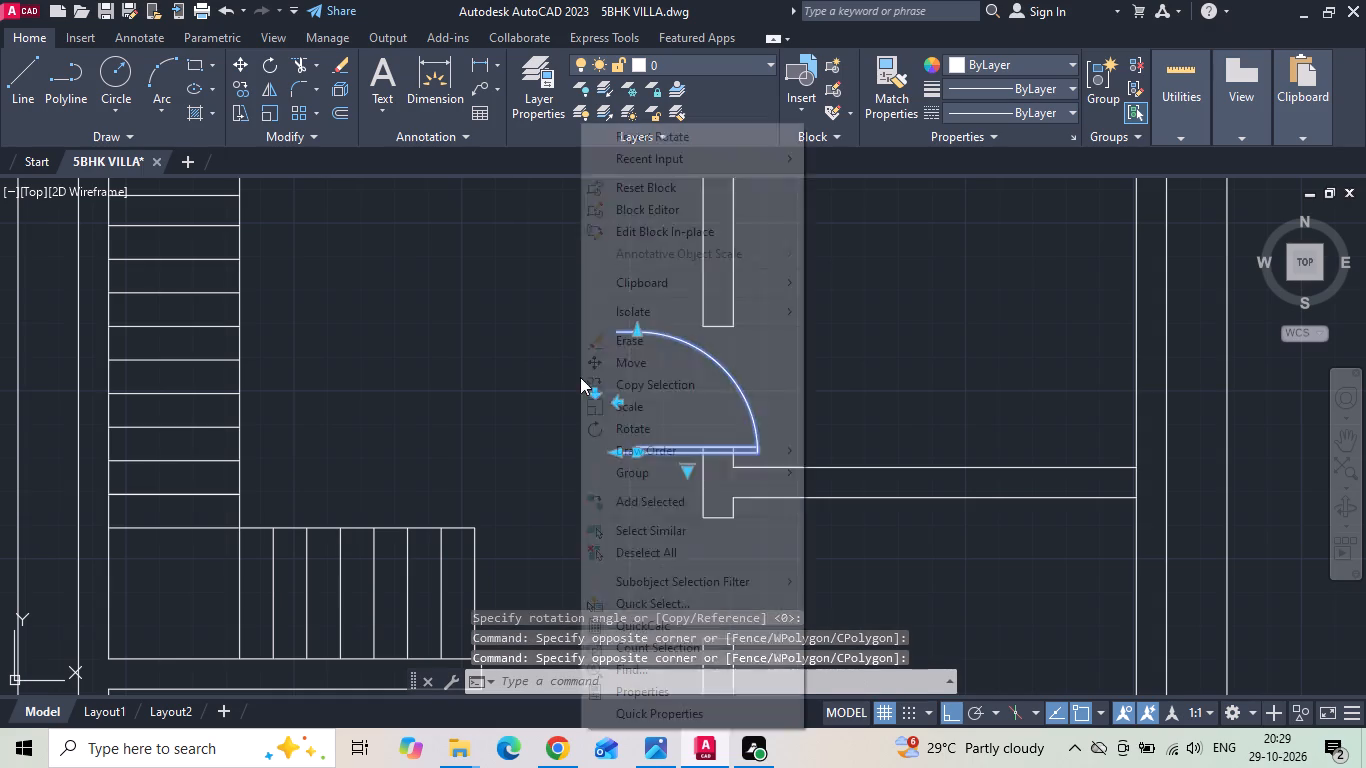
left_click(607, 367)
scroll(610, 337, "up", 2)
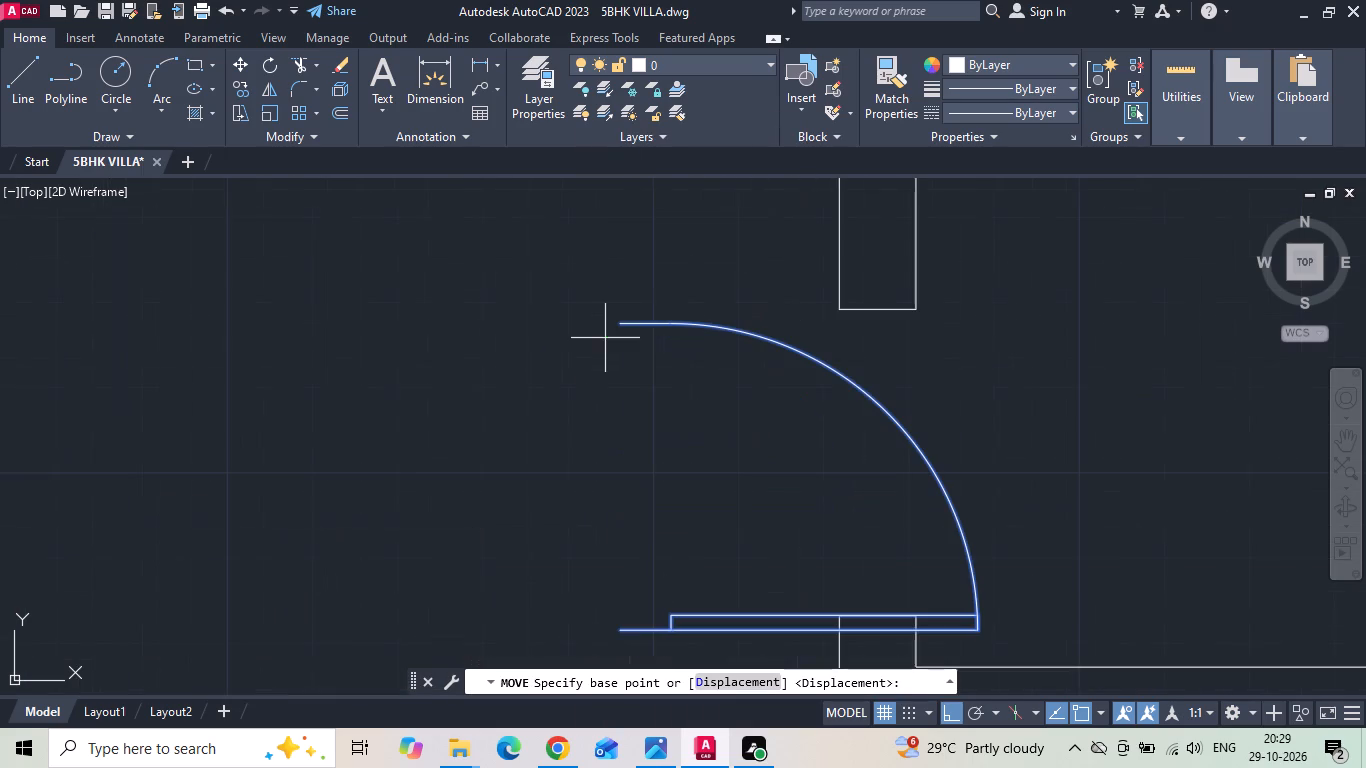
left_click(618, 321)
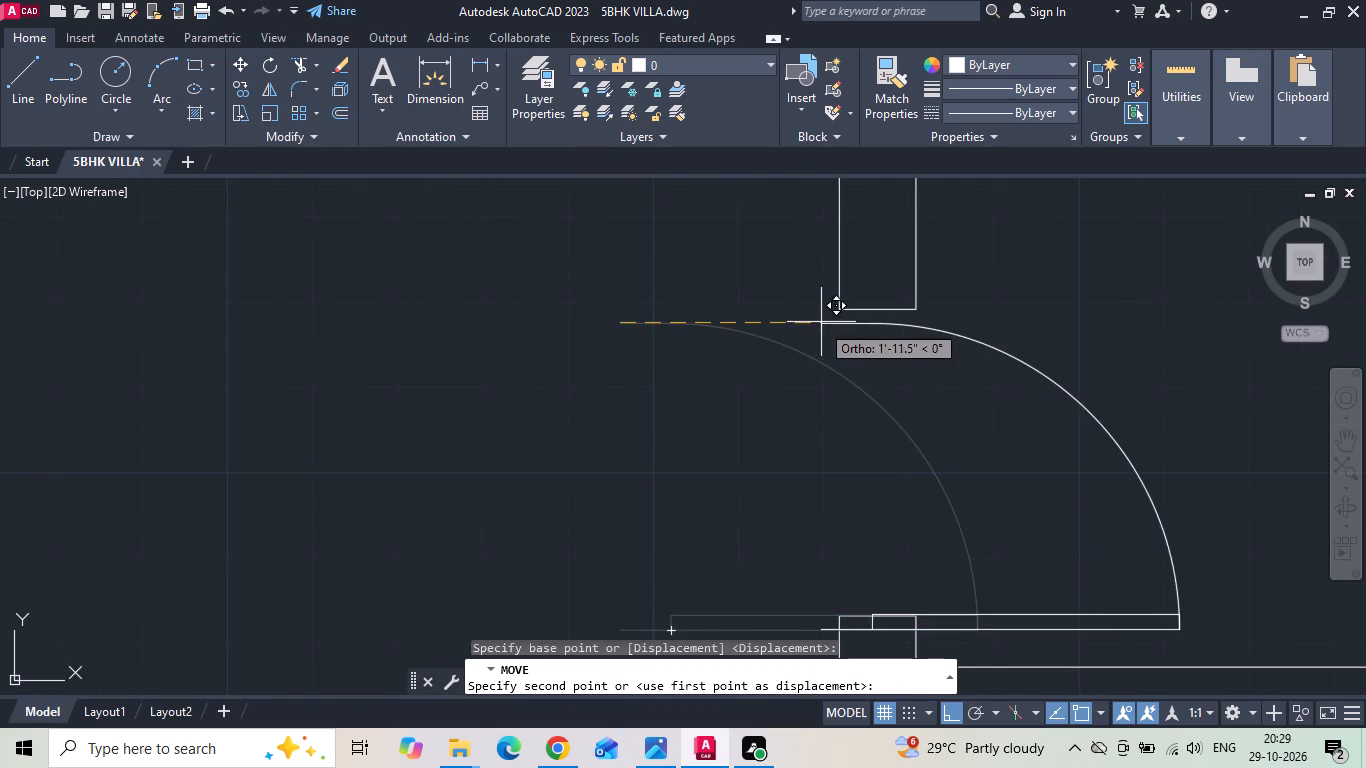
left_click(841, 309)
Mirror the door about the horizontal midline of the wall stub into the opening below, keeping the original.
scroll(716, 308, "down", 2)
left_click(883, 345)
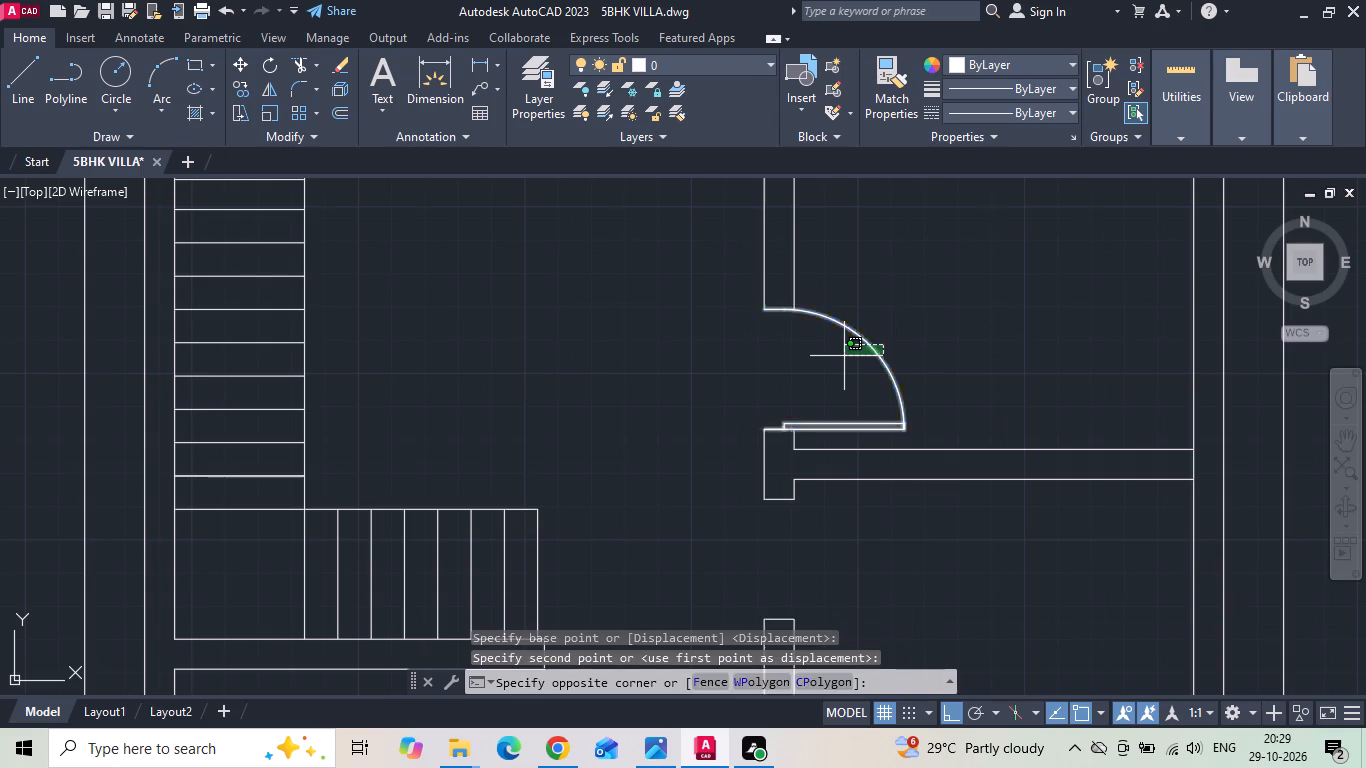
left_click(844, 356)
type("MI")
key("space")
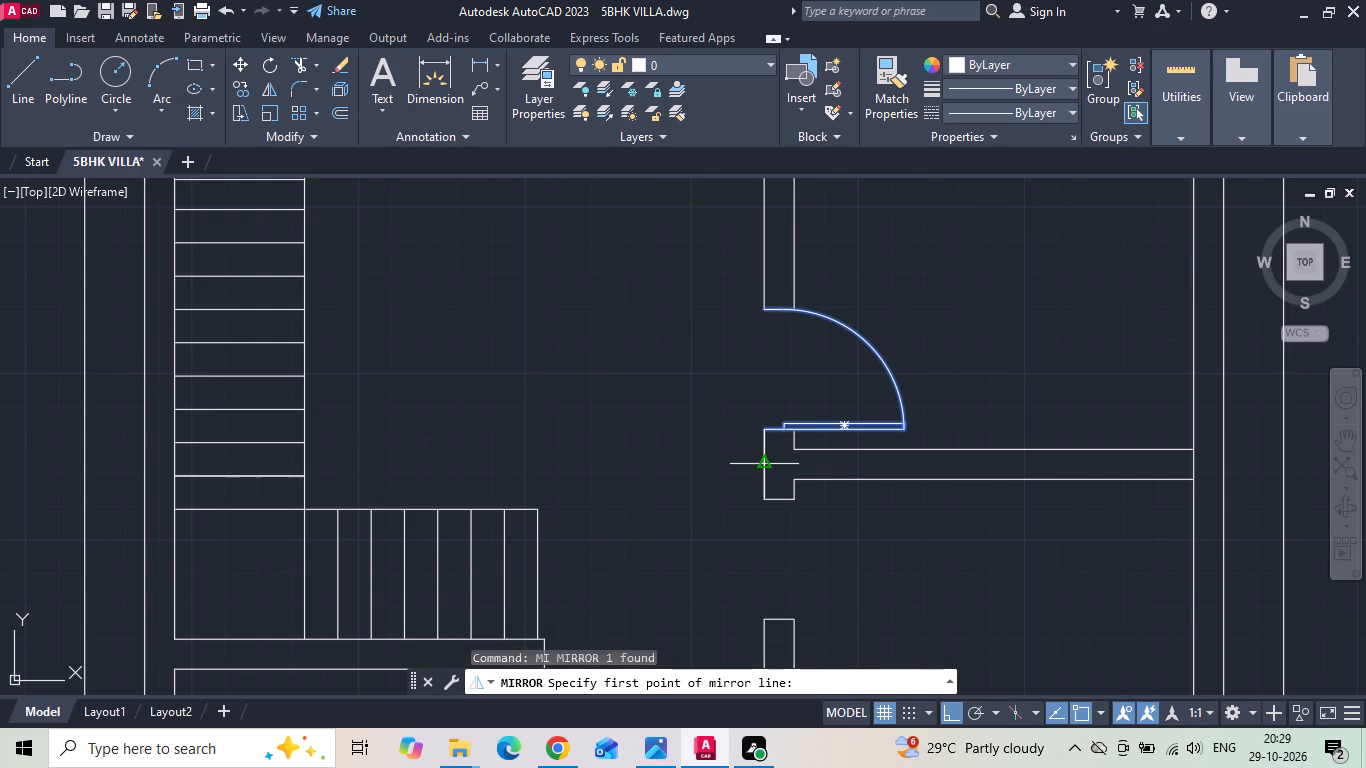
left_click(766, 462)
left_click(684, 455)
type("N")
key("space")
scroll(730, 318, "down", 2)
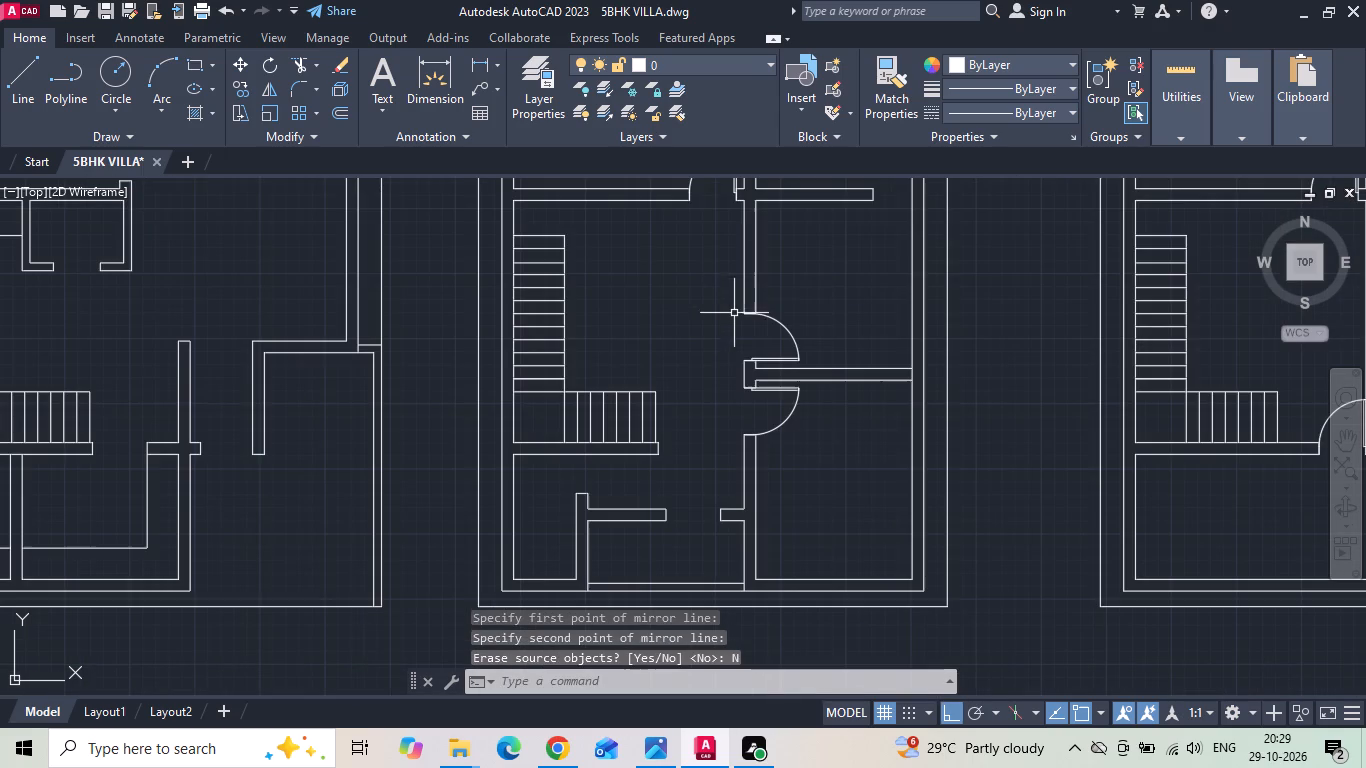
Copy the upper mirrored-pair door to the northern opening in the north-south wall, placing its hinge side on the lower wall corner.
middle_click_drag(738, 342, 713, 436)
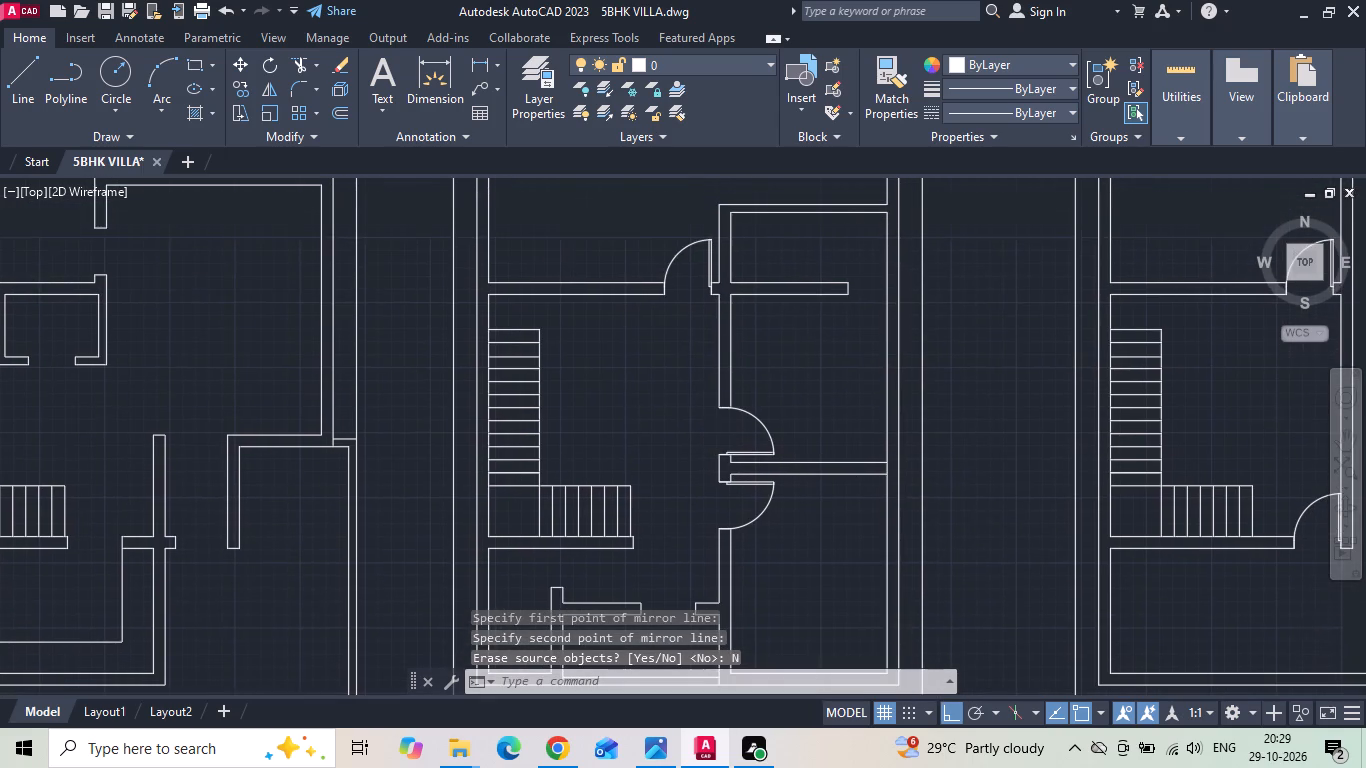
scroll(734, 455, "down", 1)
left_click(742, 427)
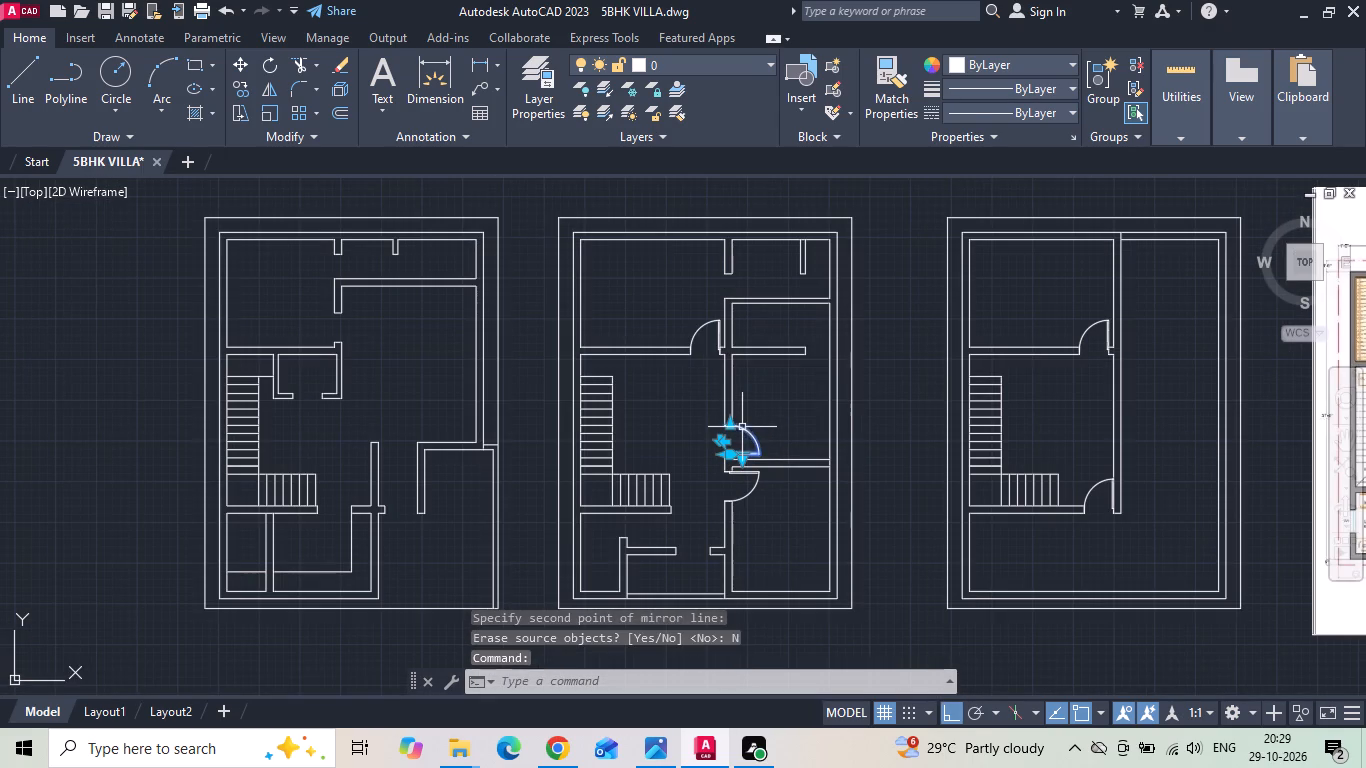
right_click(755, 398)
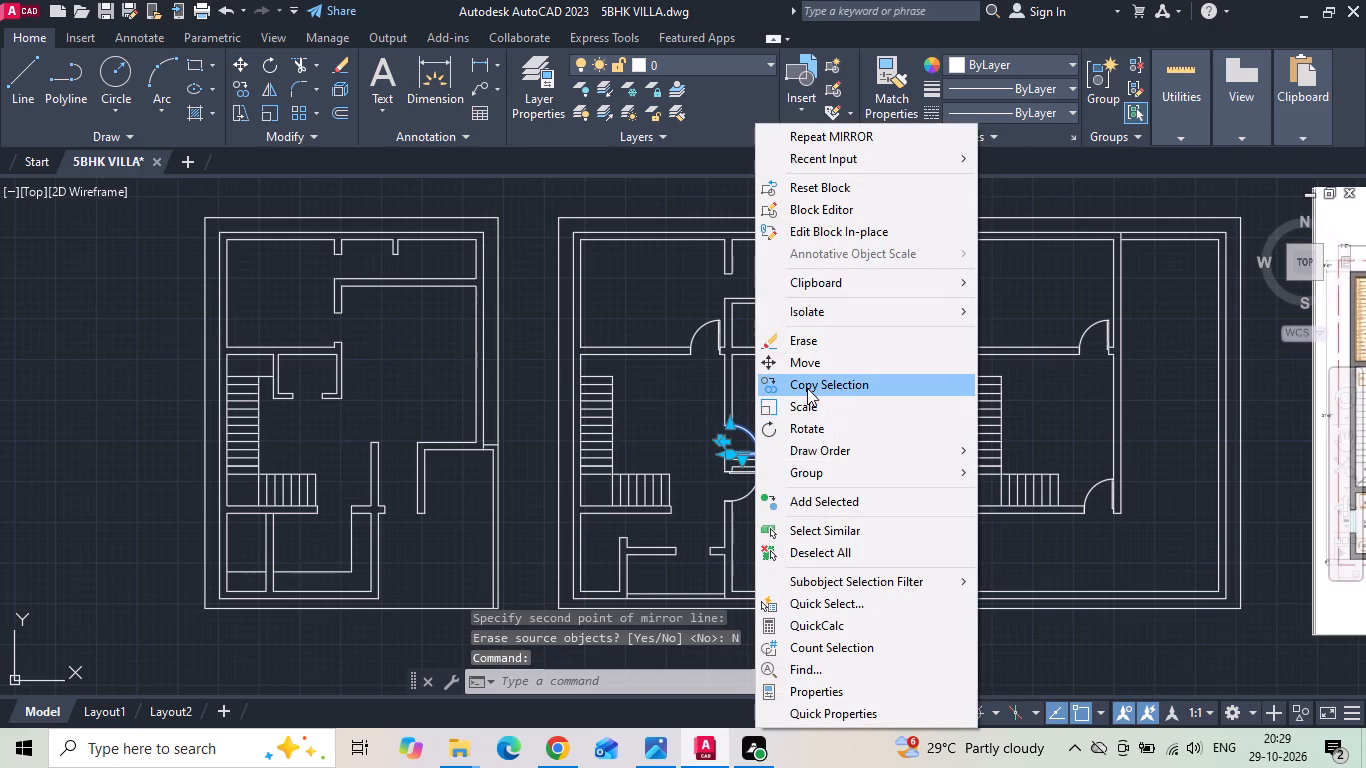
left_click(807, 388)
scroll(725, 417, "up", 3)
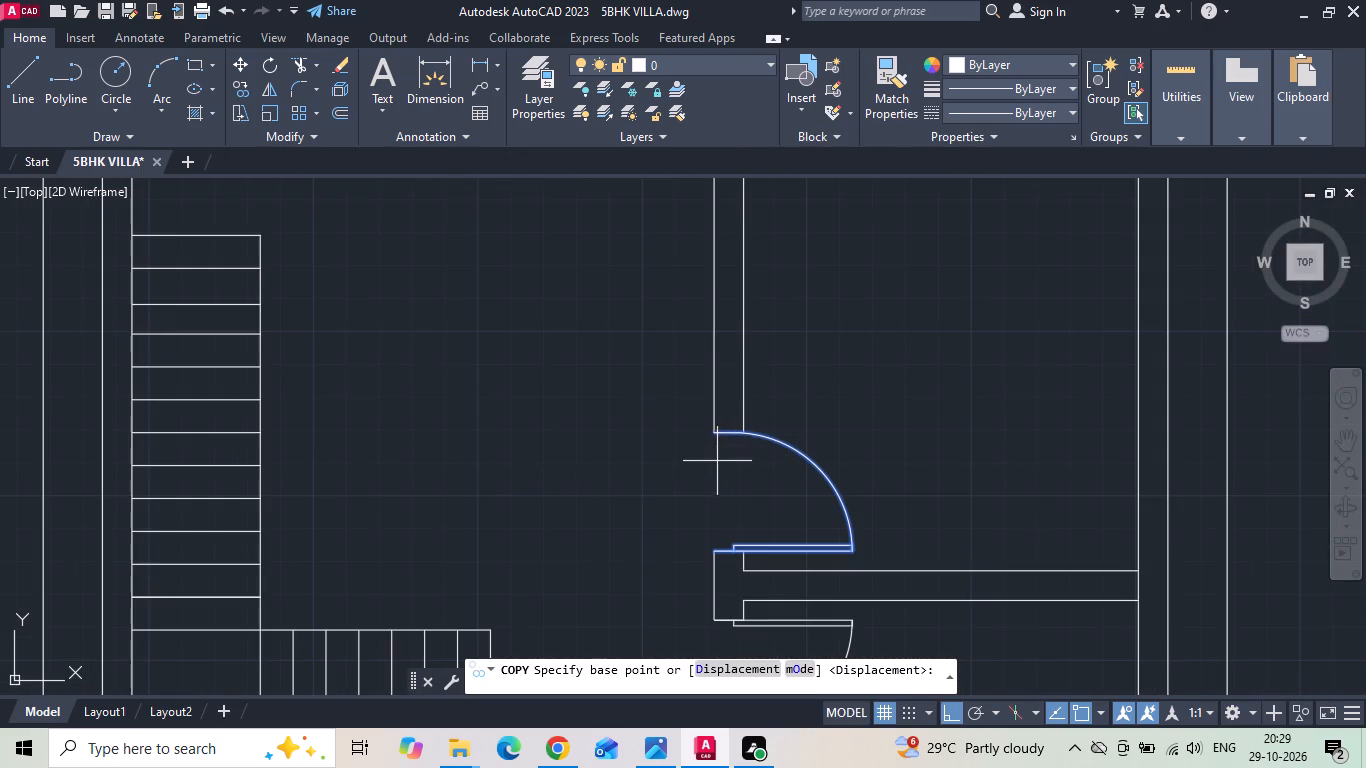
left_click(712, 552)
scroll(713, 555, "down", 2)
middle_click_drag(717, 356, 721, 404)
scroll(722, 338, "up", 3)
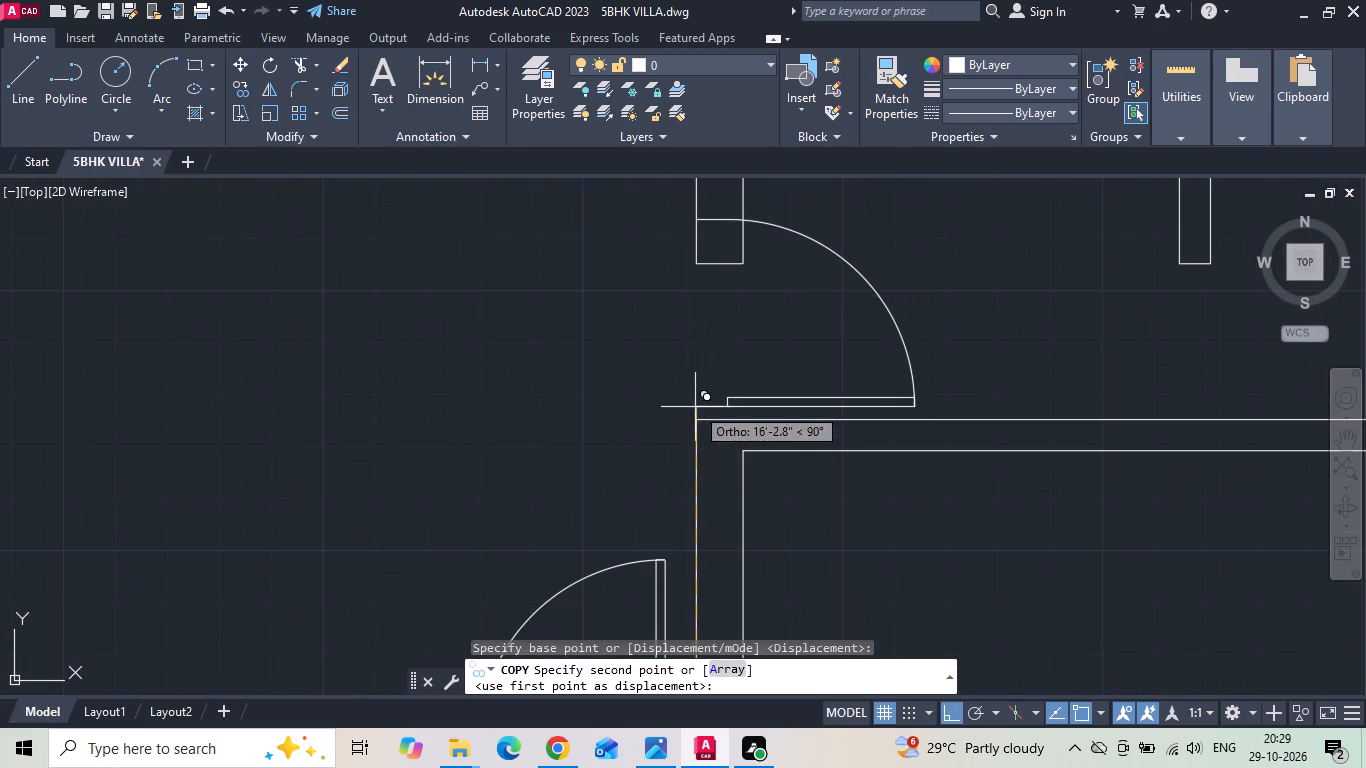
left_click(694, 417)
key("Escape")
Shrink the northern door's width so its swing end meets the wall end at the top of the opening.
left_click(724, 229)
left_click(714, 247)
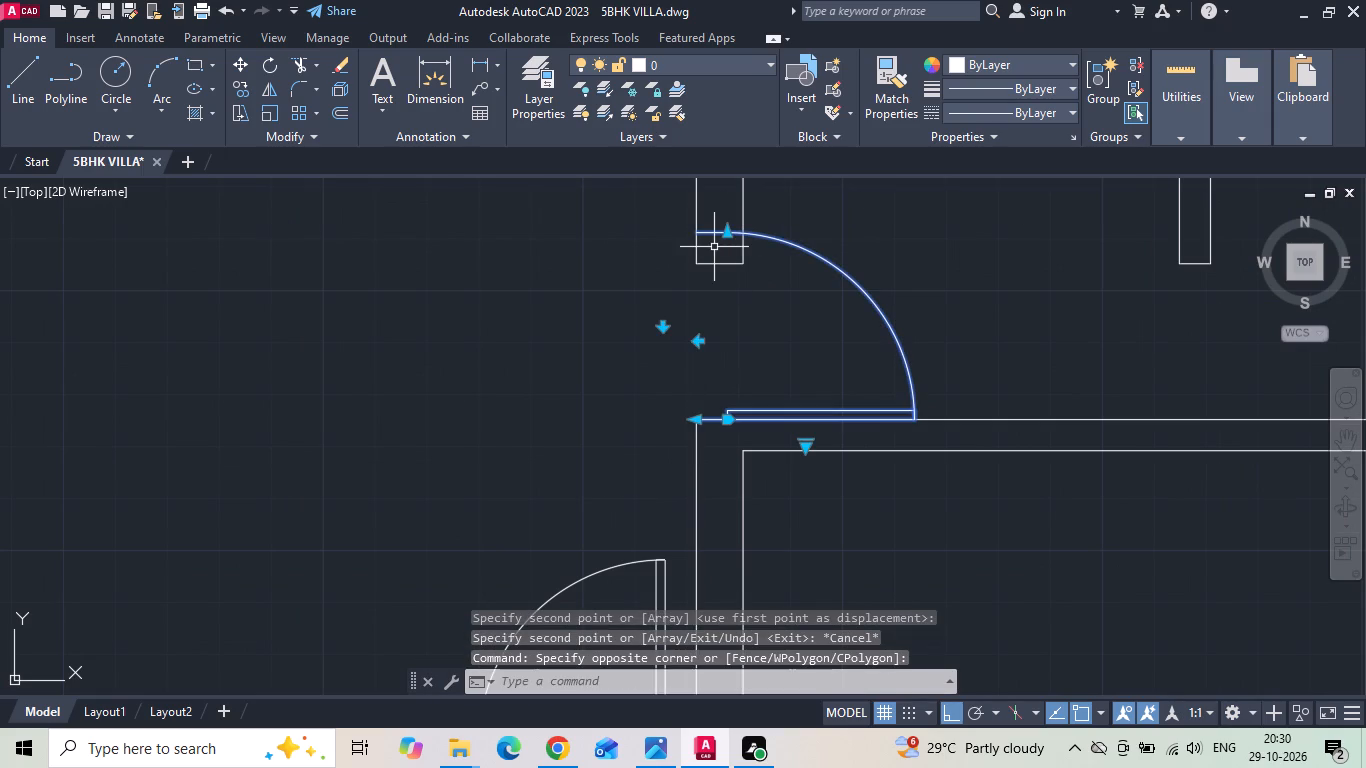
left_click_drag(724, 234, 725, 243)
left_click(726, 266)
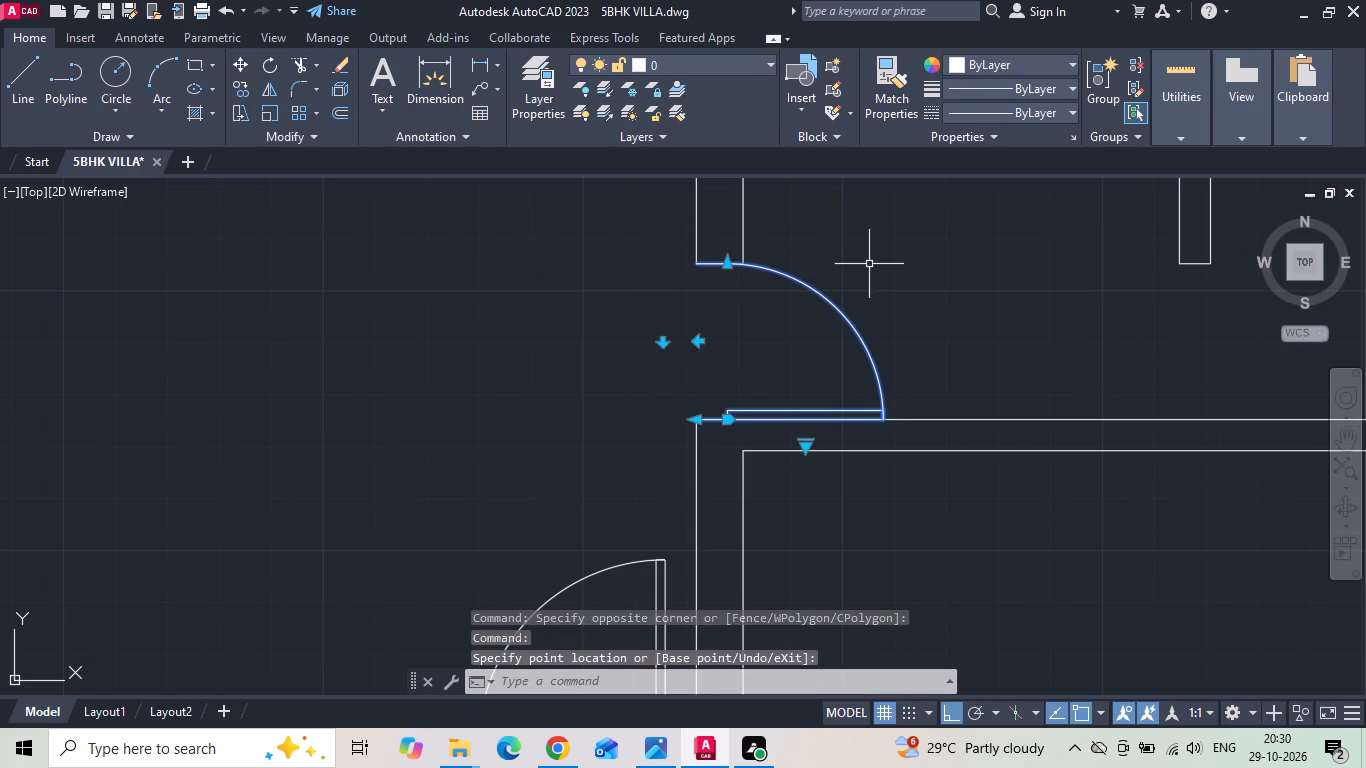
Copy the first floor's northern toilet door to the end of the short partition wall to its east.
right_click(857, 266)
left_click(922, 384)
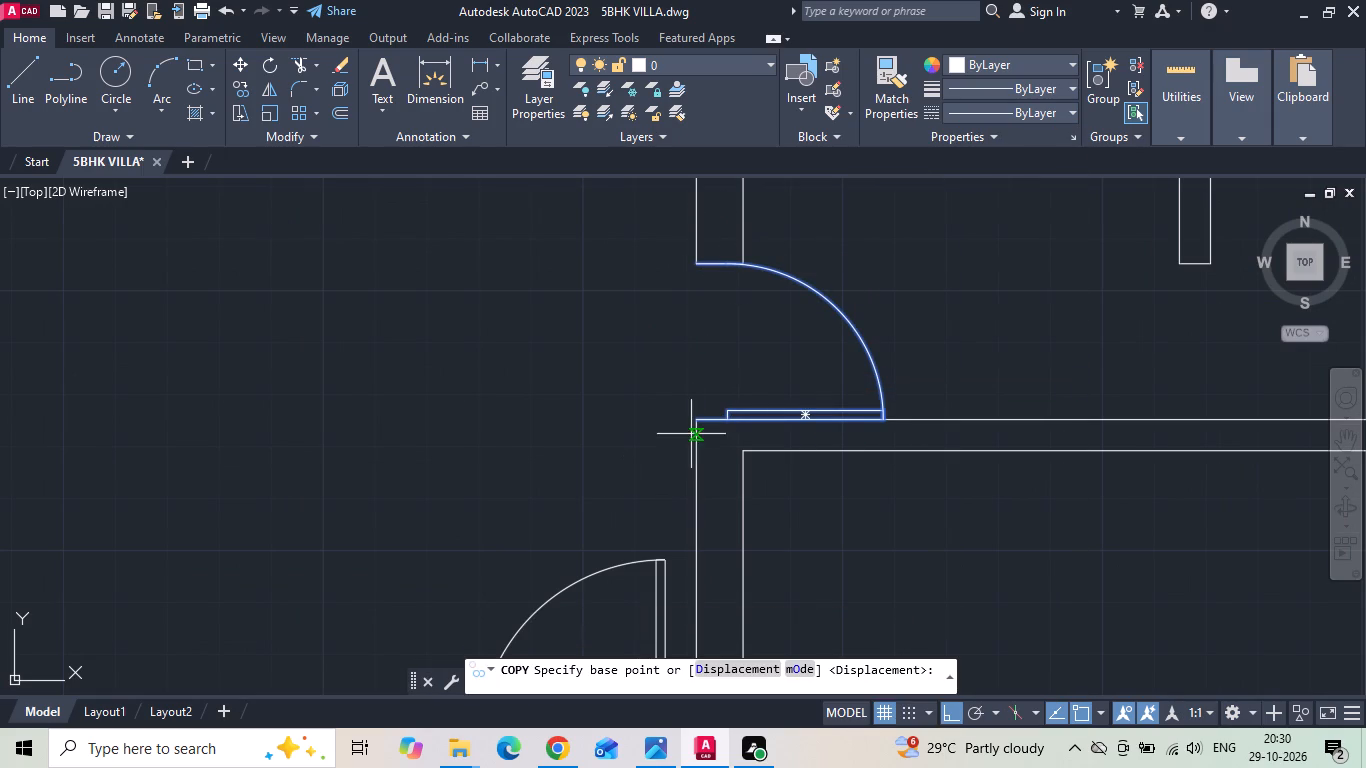
left_click_drag(695, 259, 721, 264)
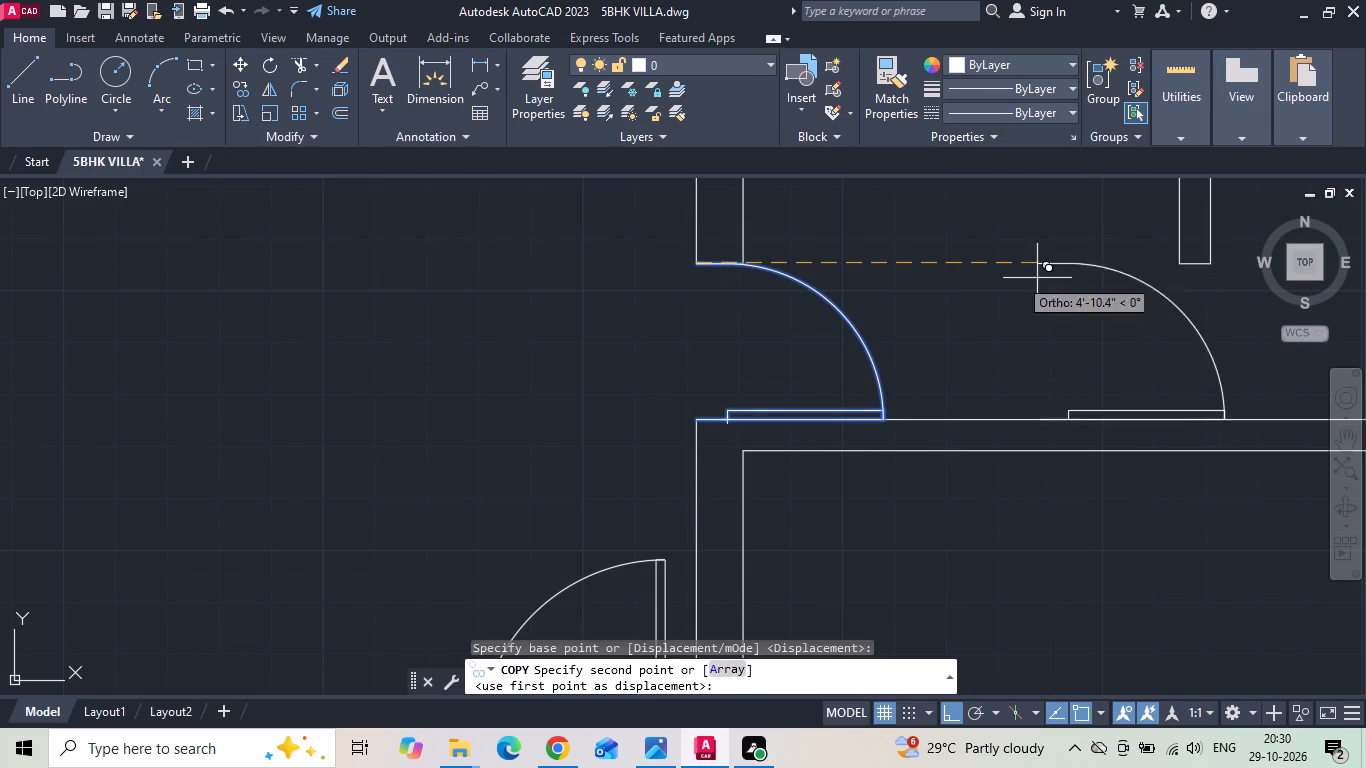
left_click(1182, 257)
Place two more copies of the door in the ground floor plan, at the vanity opening and the dressing room partition end.
scroll(1179, 258, "down", 3)
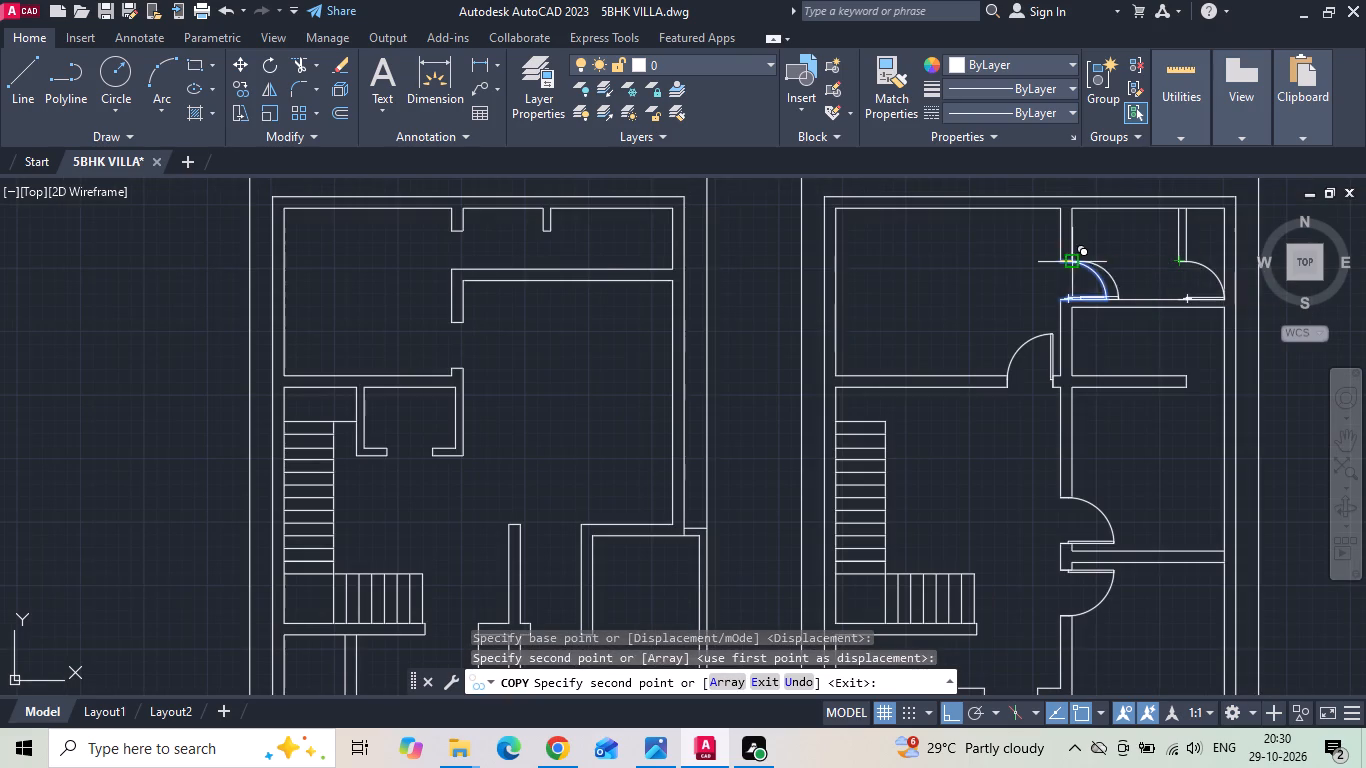
scroll(677, 315, "down", 2)
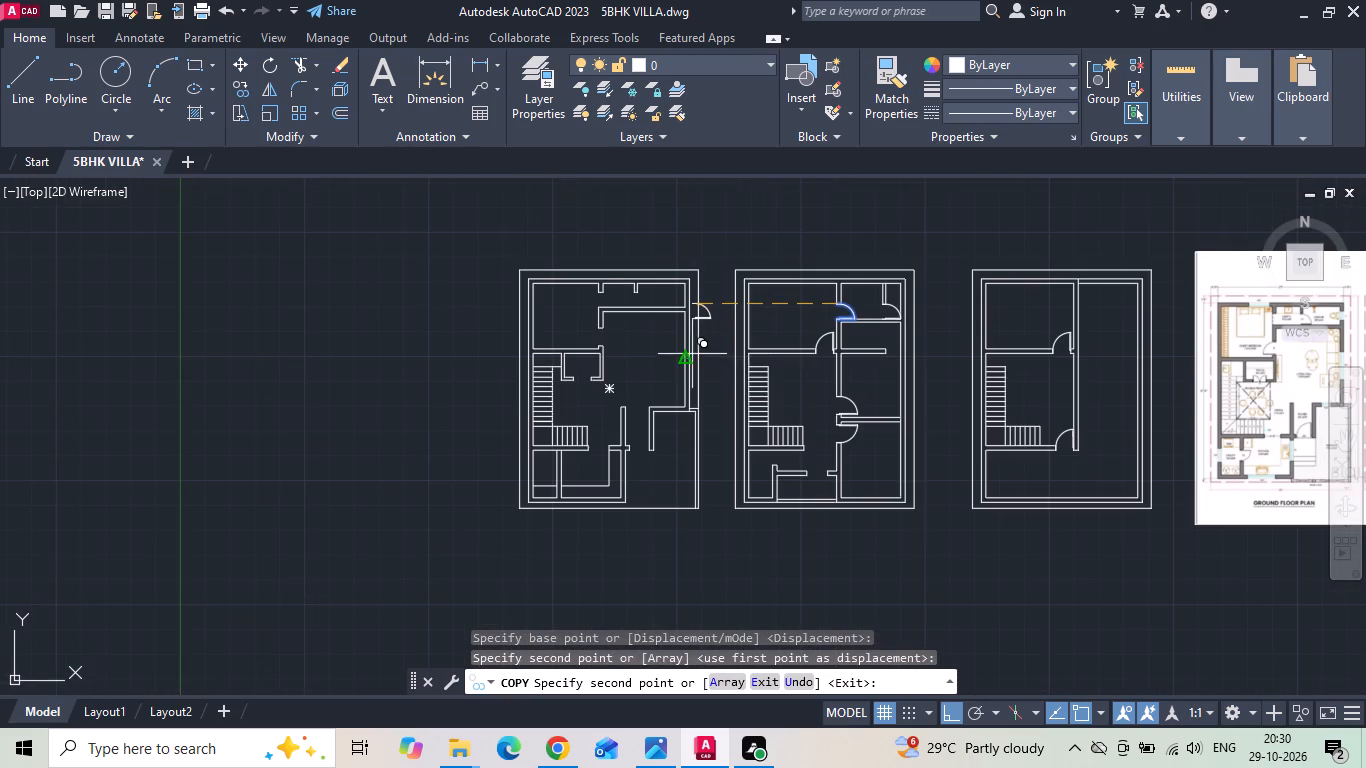
scroll(608, 293, "up", 4)
left_click(530, 277)
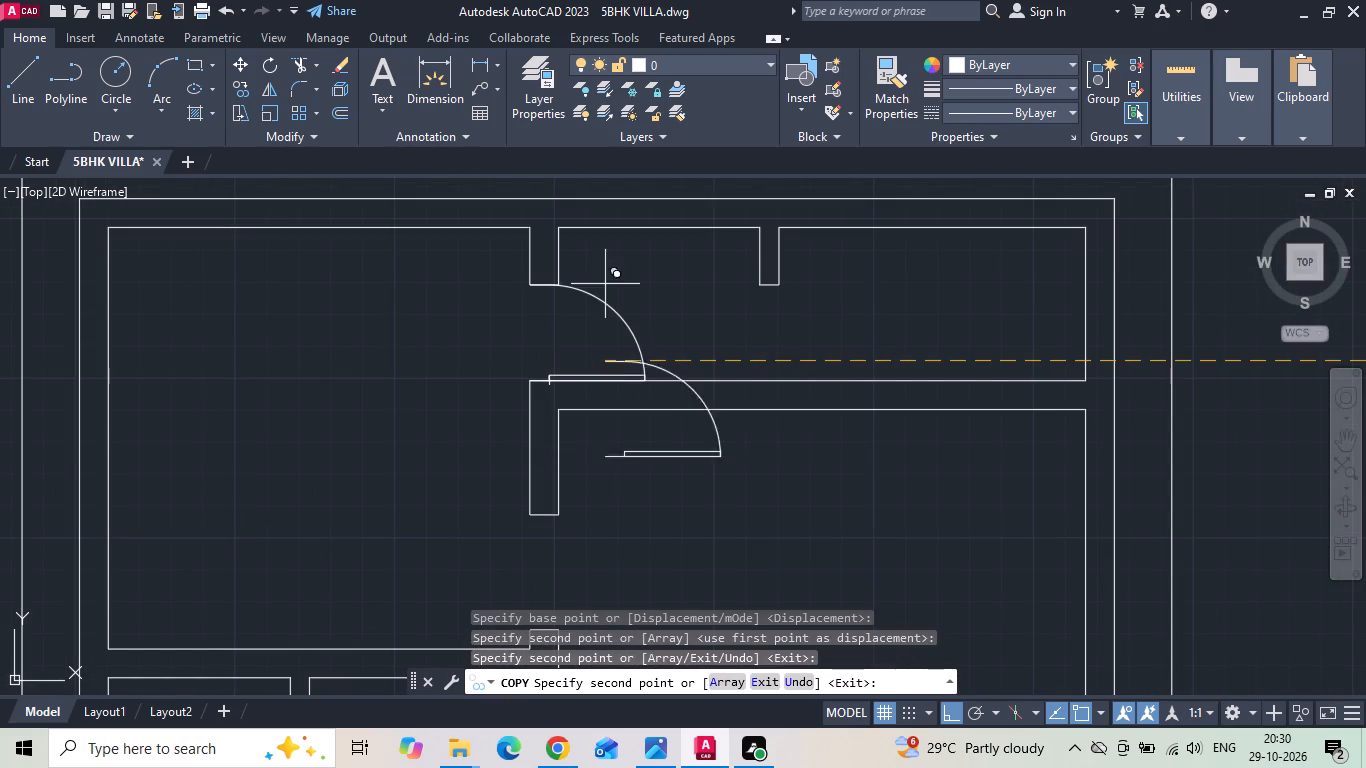
left_click(760, 276)
scroll(763, 273, "down", 2)
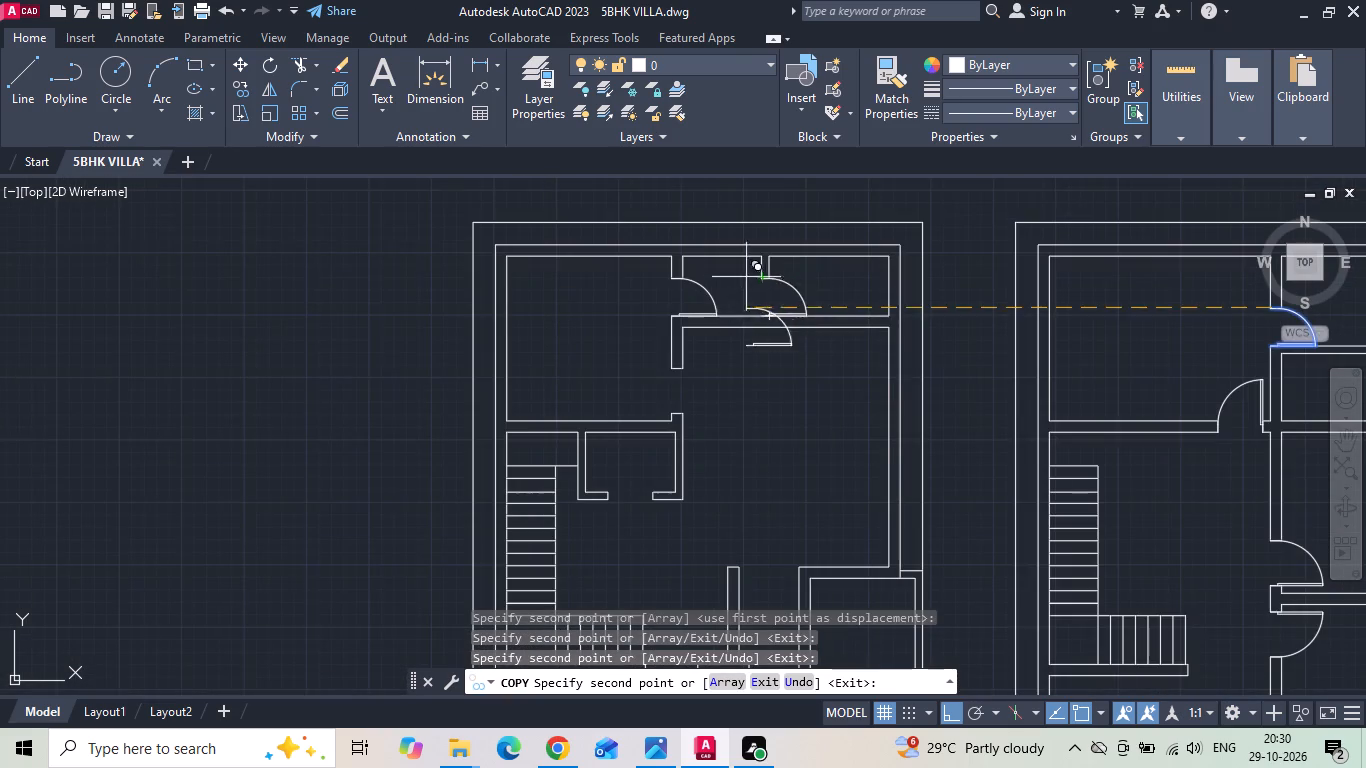
key("Escape")
Copy the first floor master bedroom door to beside the guest bedroom opening in the ground floor plan.
scroll(611, 310, "down", 2)
scroll(815, 356, "up", 1)
left_click(819, 363)
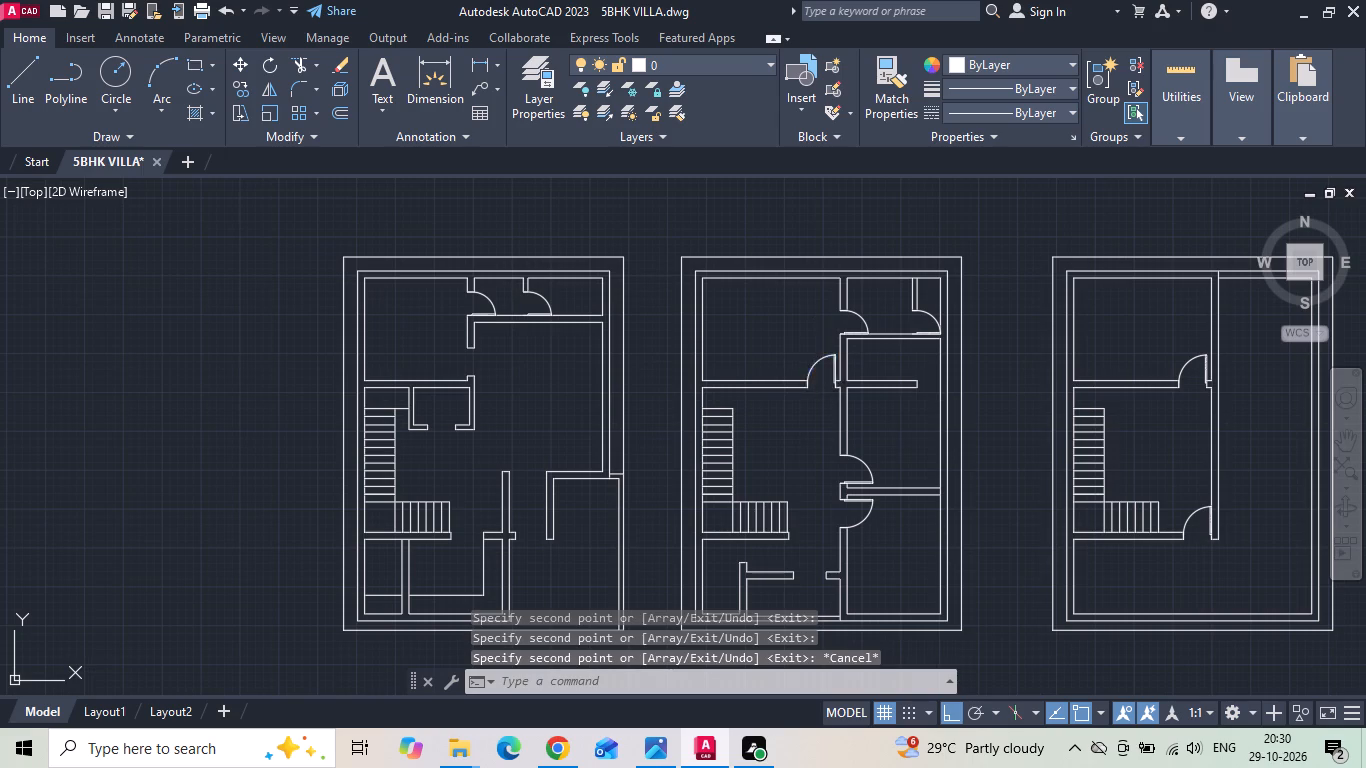
right_click(819, 363)
left_click(882, 381)
left_click(801, 371)
scroll(490, 344, "up", 1)
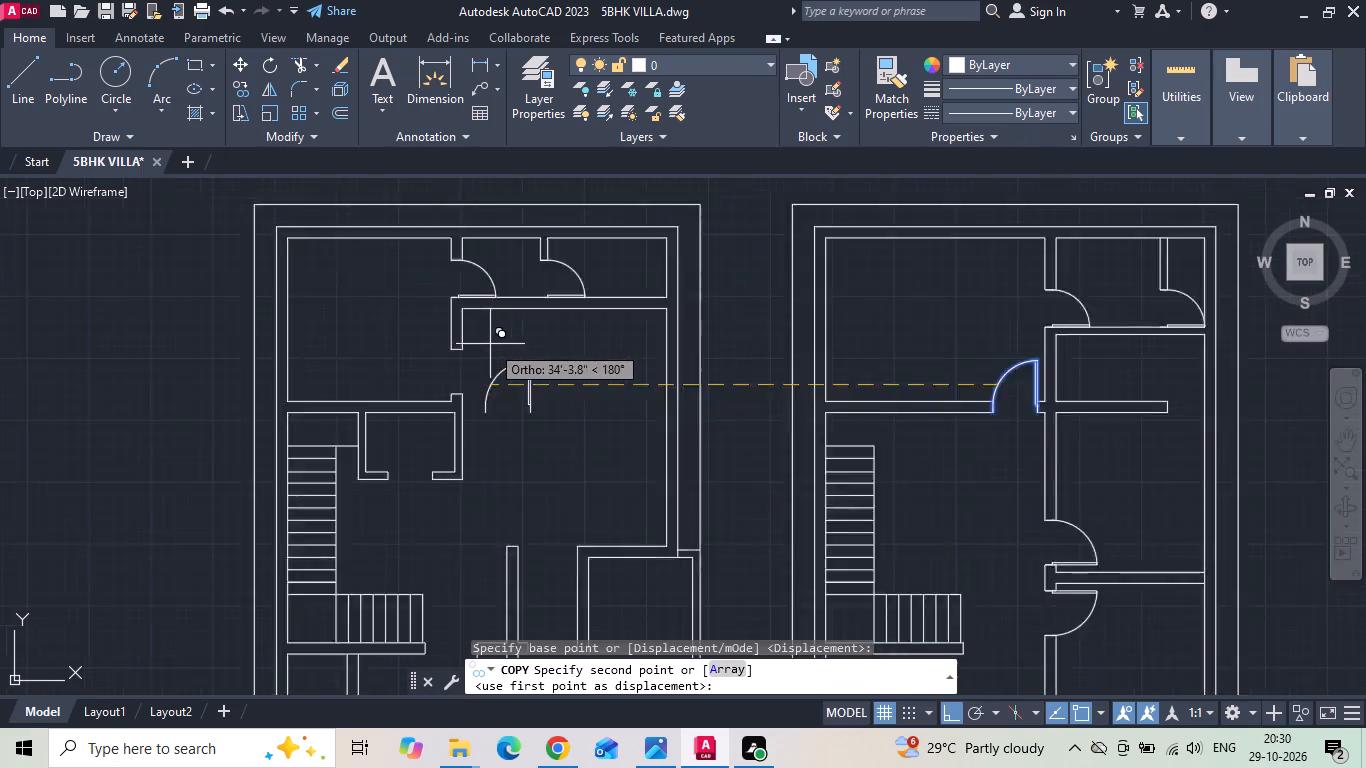
scroll(489, 343, "up", 2)
left_click(452, 328)
key("Escape")
Rotate the copied guest bedroom door 90° and flip it so the leaf lies on the south side.
left_click(481, 413)
right_click(481, 415)
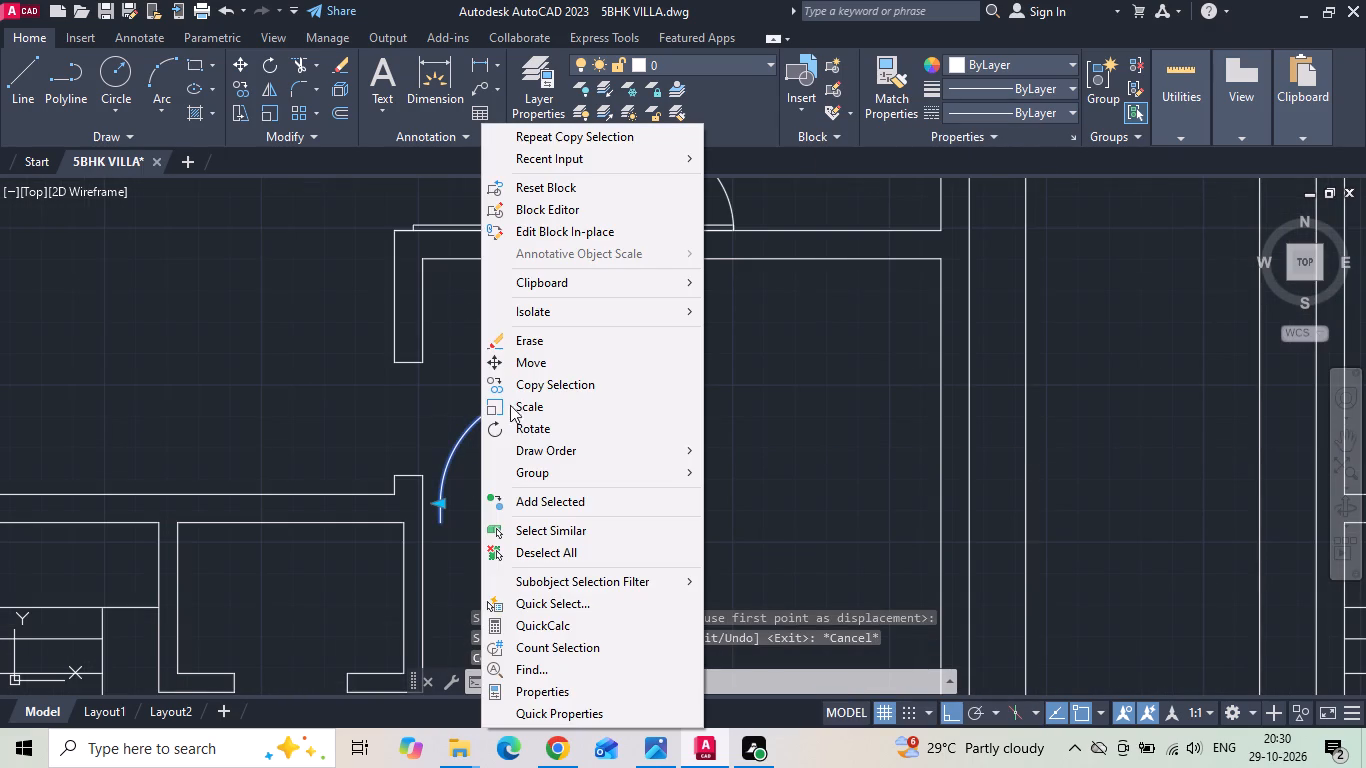
left_click(527, 424)
left_click_drag(562, 410, 563, 427)
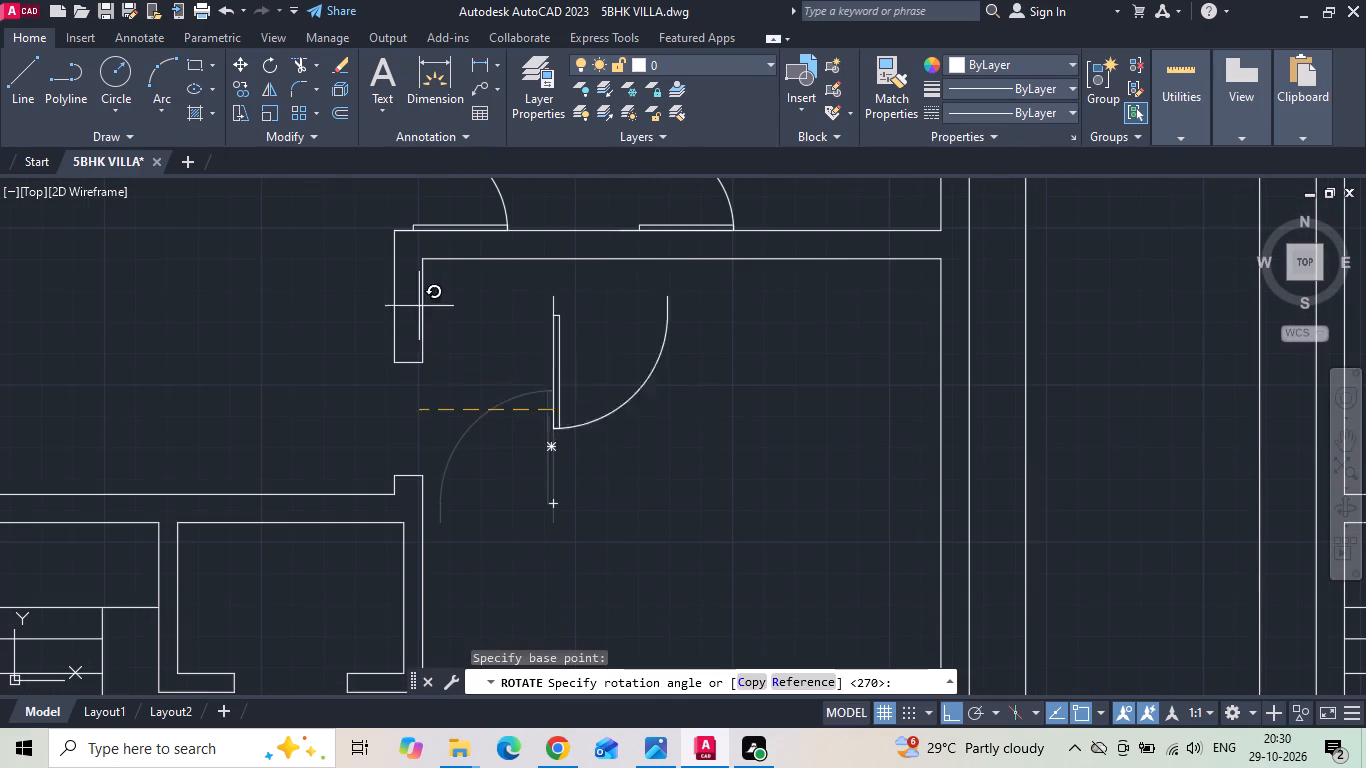
left_click(578, 292)
left_click(610, 406)
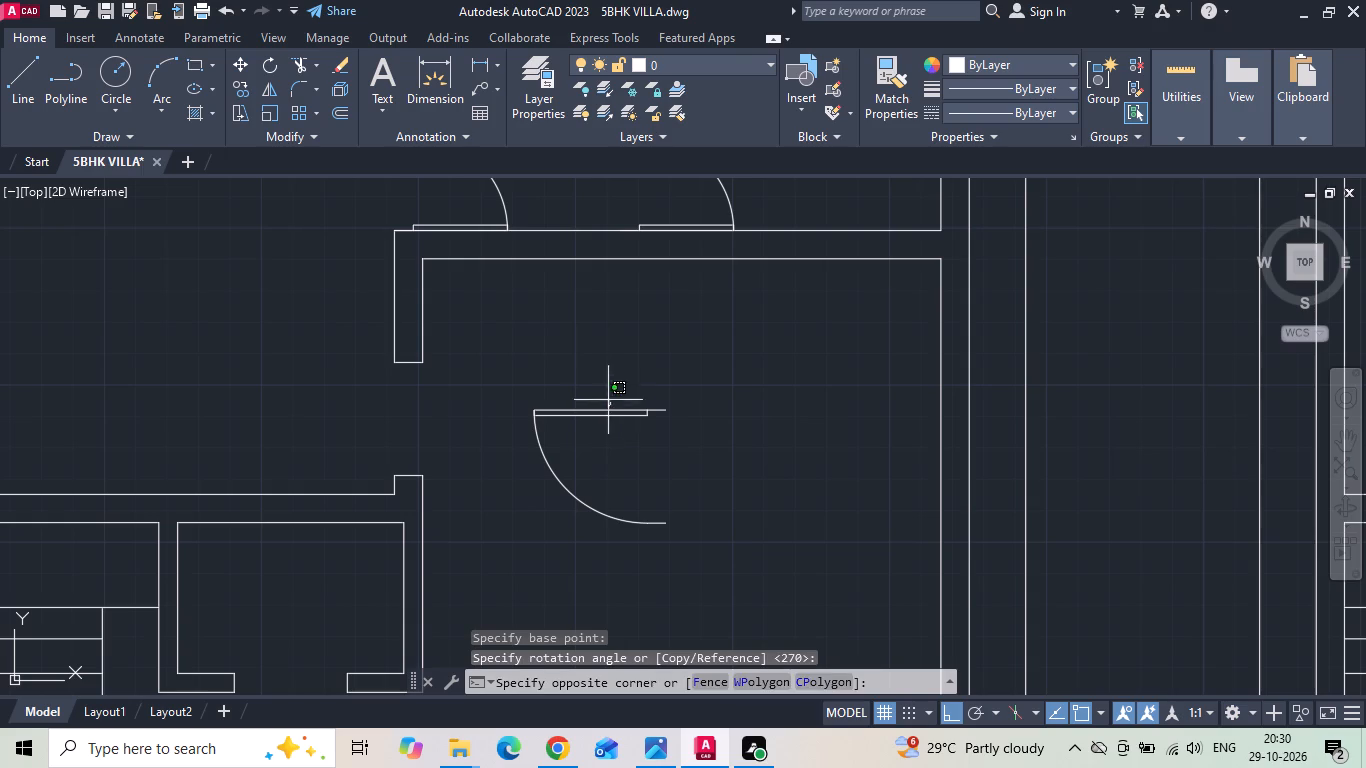
left_click(567, 430)
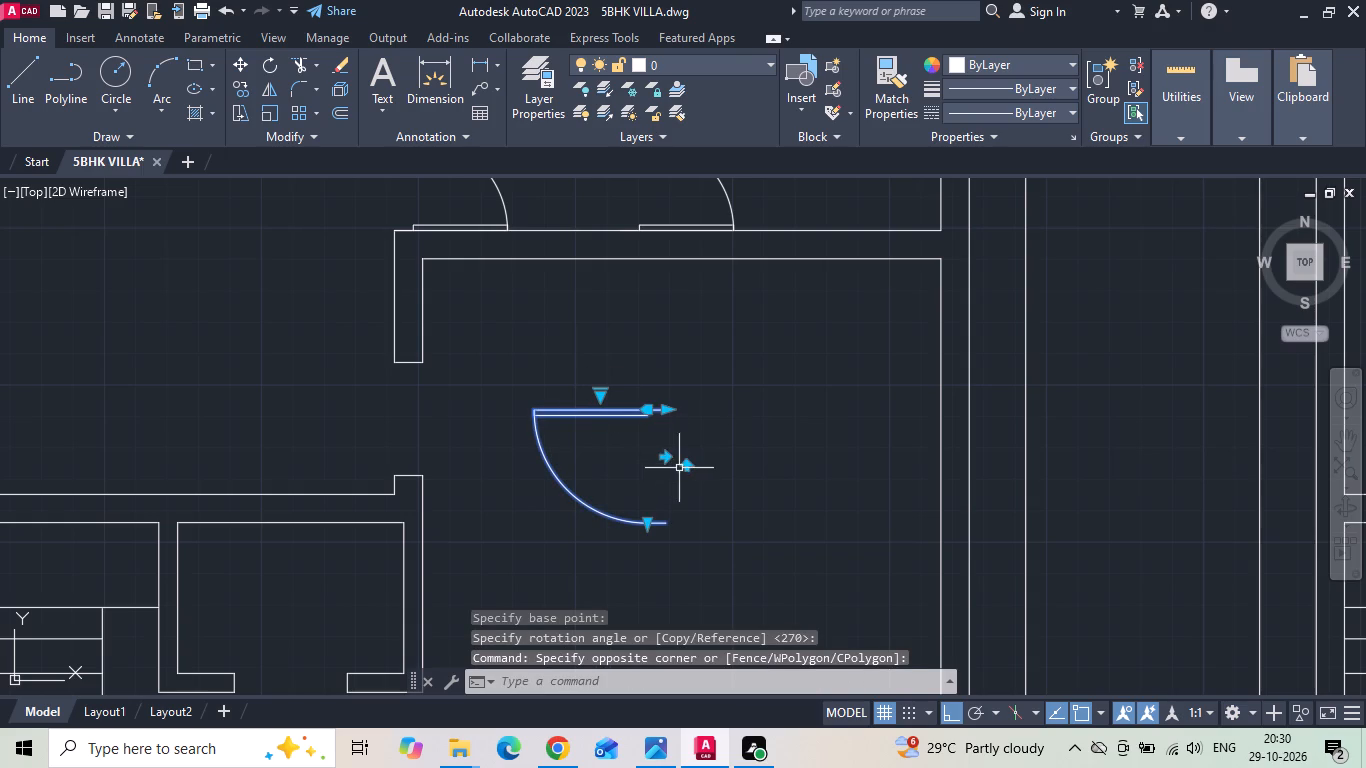
left_click(689, 465)
Move the guest bedroom door so its swing end meets the wall's east corner at the top of the opening.
right_click(645, 369)
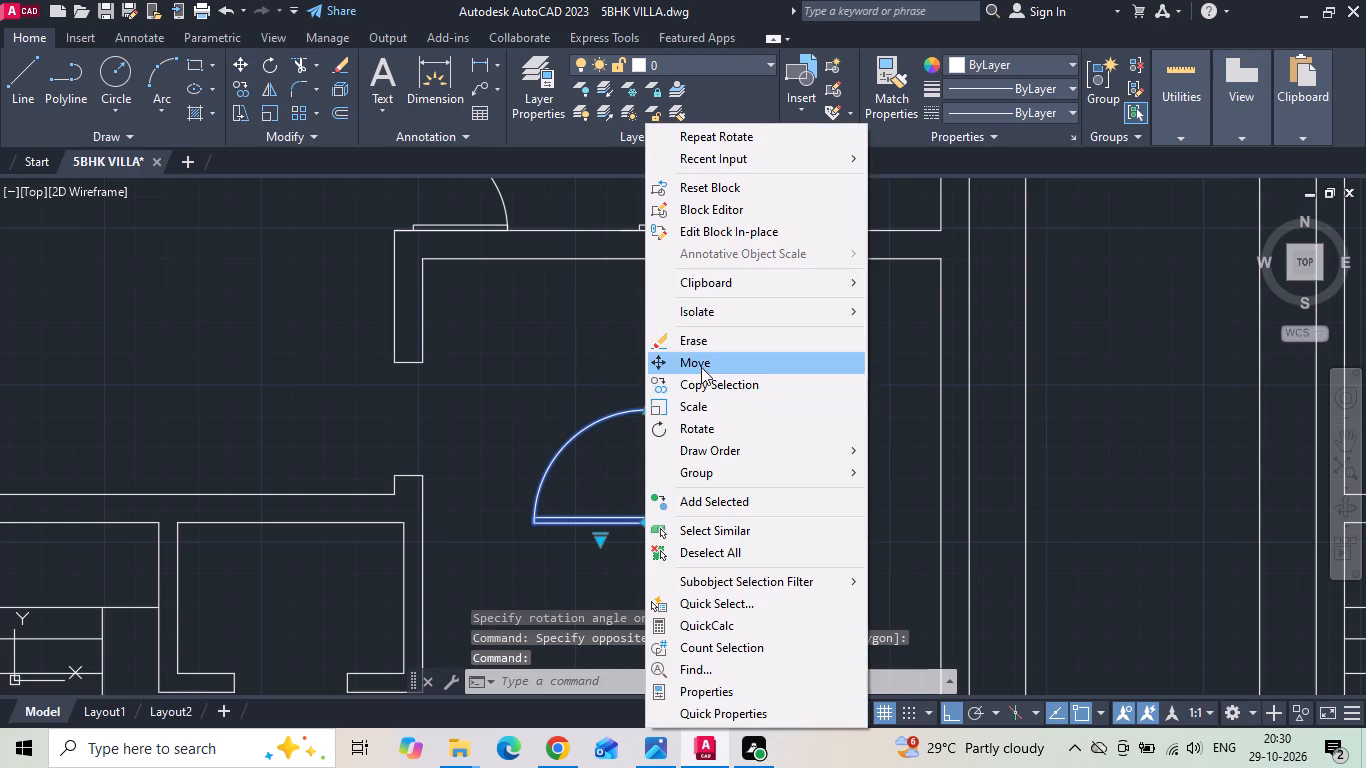
left_click(702, 365)
left_click(667, 414)
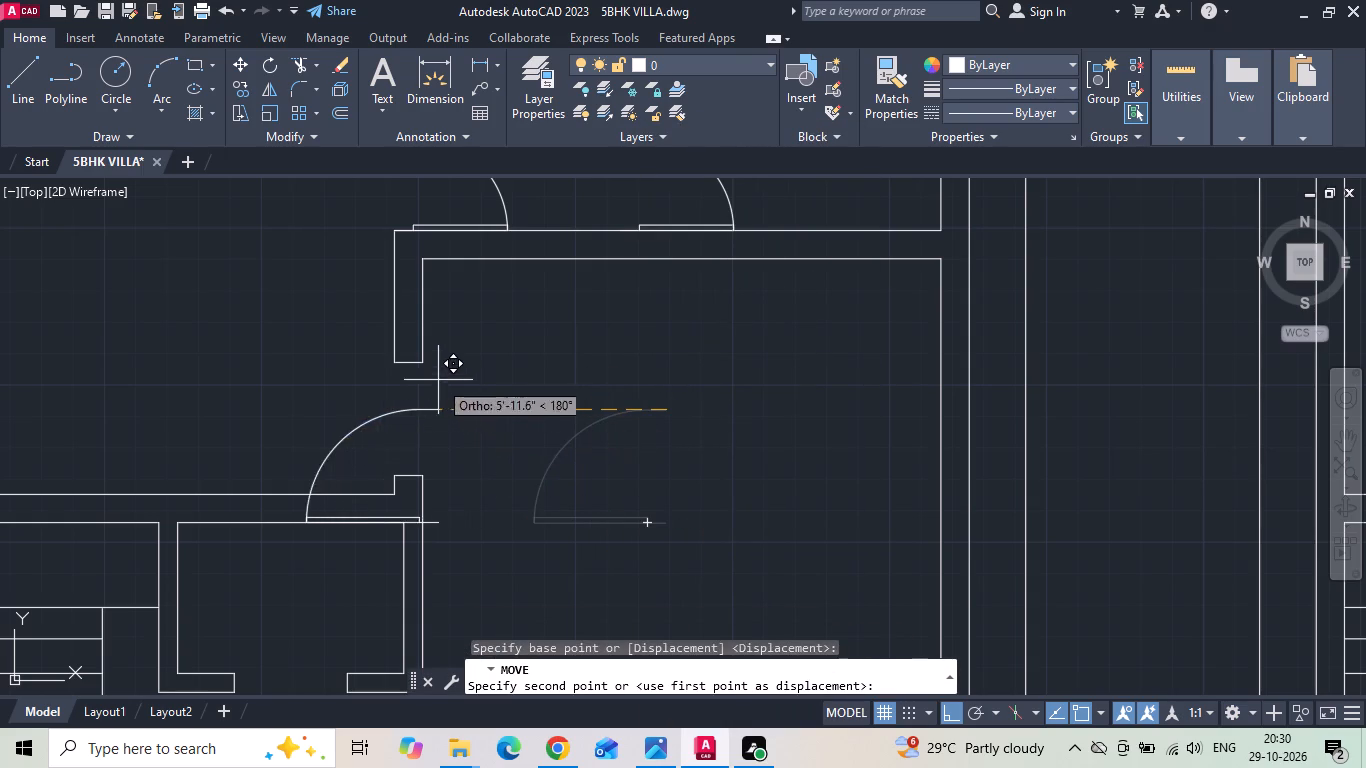
left_click(421, 360)
Trim the wall line across the head of the first floor's wet-area partition so it joins the outer wall.
scroll(616, 357, "down", 3)
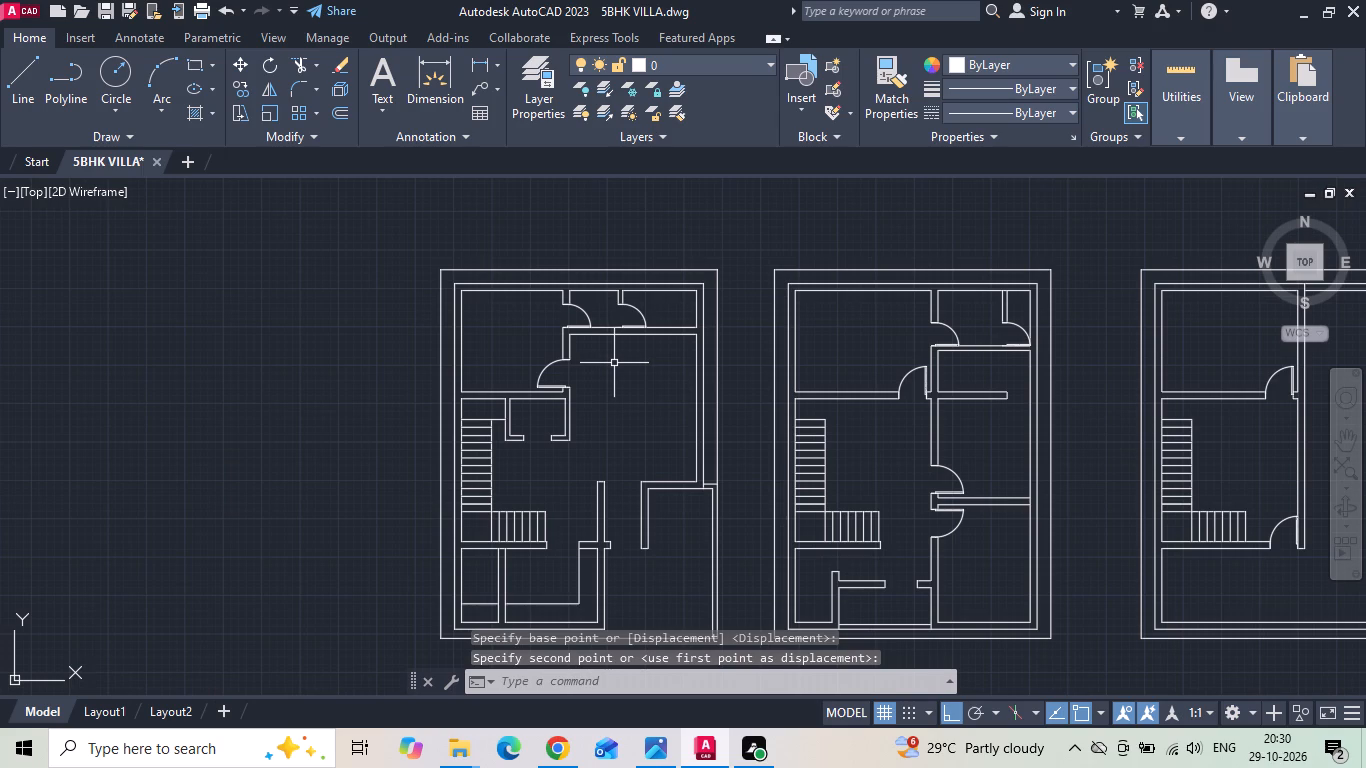
middle_click_drag(984, 382, 970, 373)
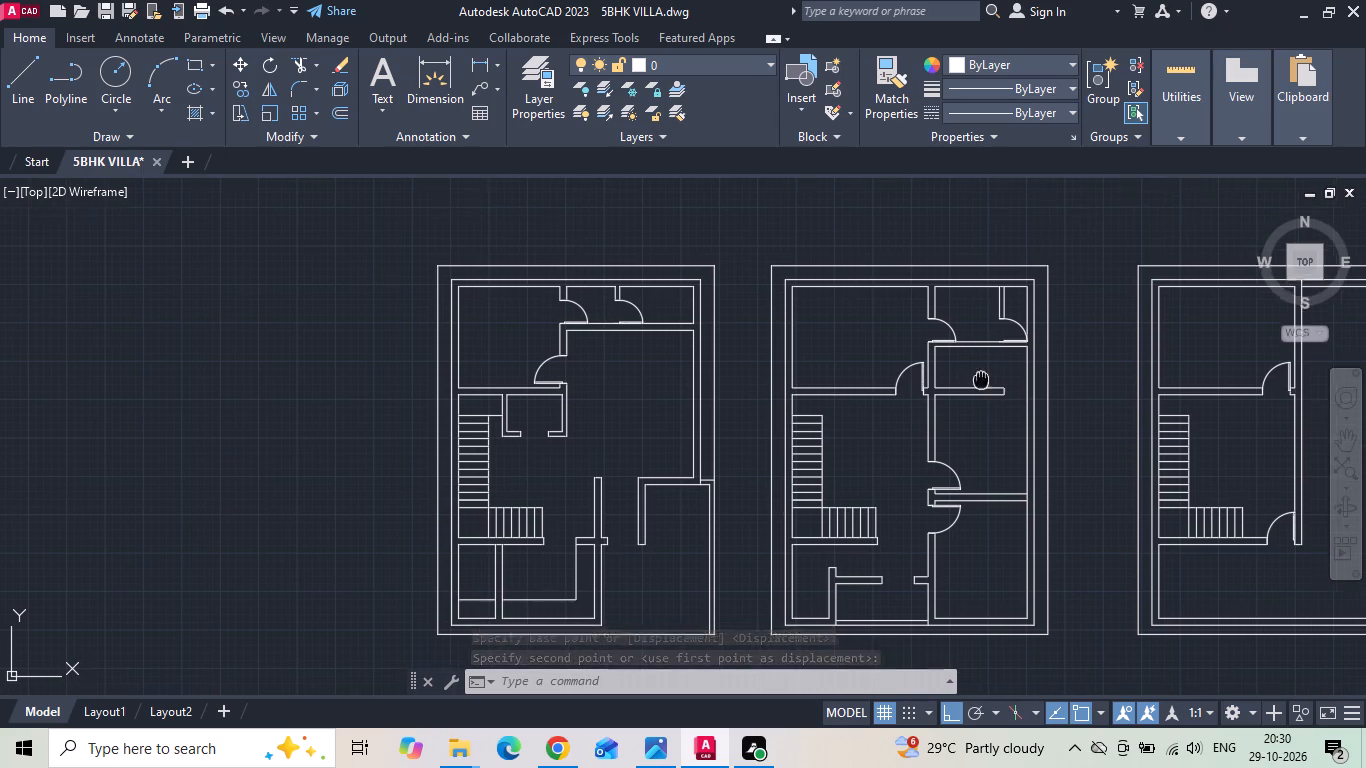
middle_click_drag(970, 373, 693, 332)
scroll(760, 279, "up", 2)
middle_click_drag(713, 309, 707, 381)
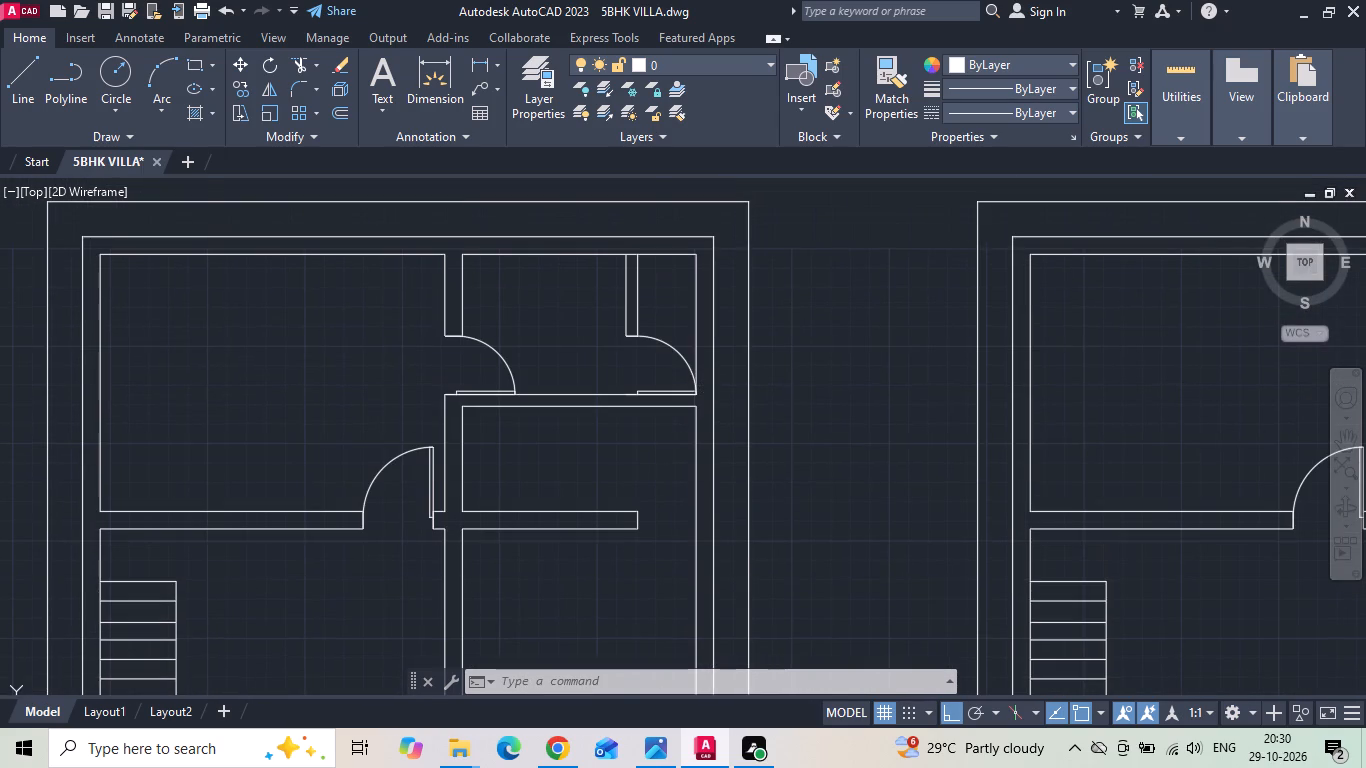
key("t")
key("r")
key("space")
key("space")
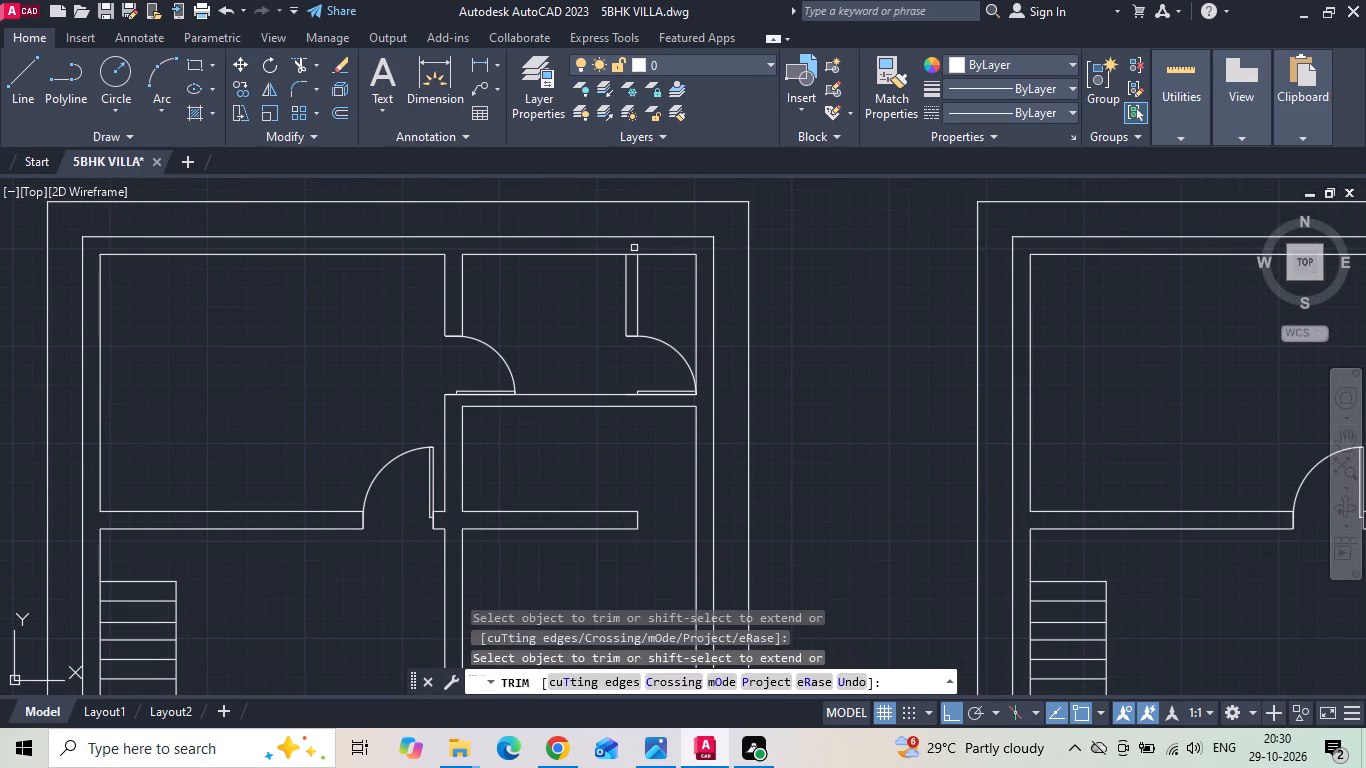
left_click(632, 256)
key("Escape")
Copy the first floor wet-area door south to the opening at the east end of the east-west wall.
double_click(679, 346)
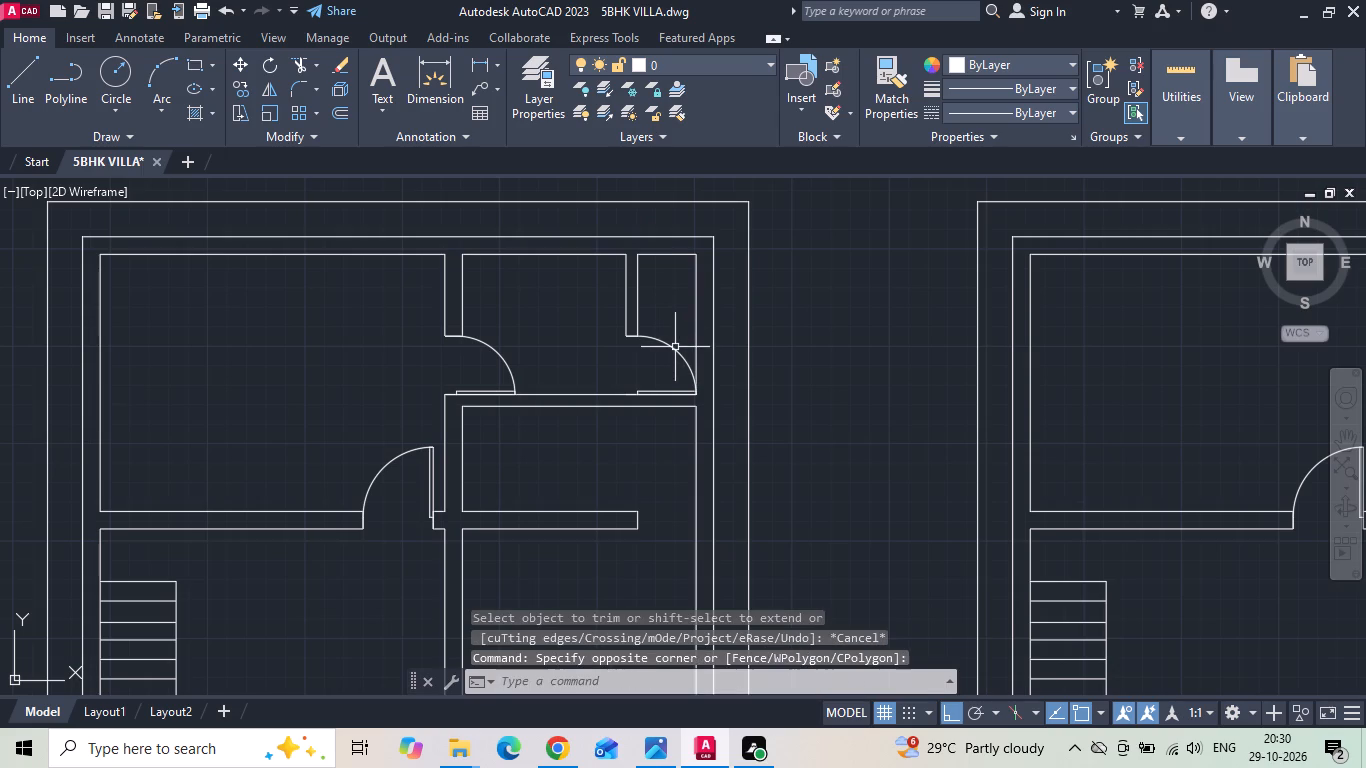
left_click(672, 349)
right_click(671, 350)
left_click(688, 379)
left_click_drag(679, 405, 650, 501)
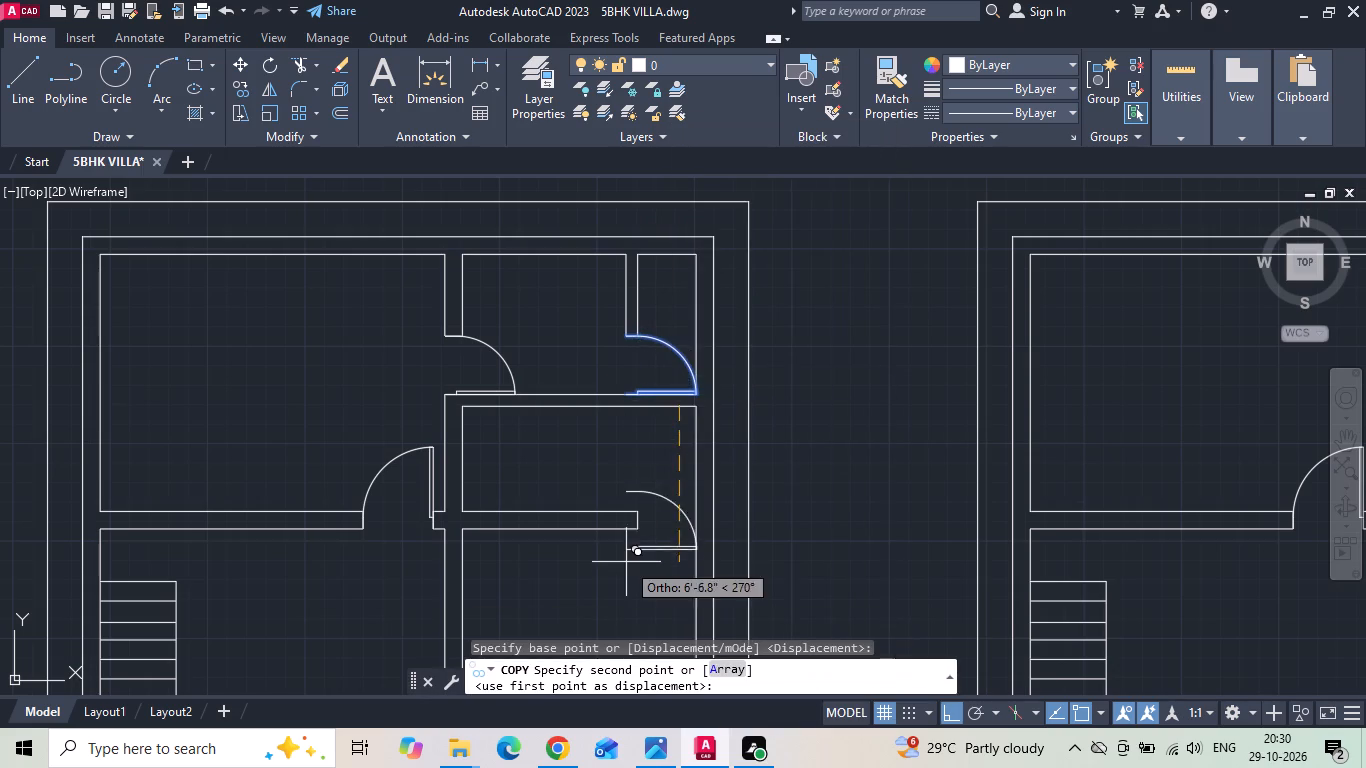
scroll(625, 563, "up", 2)
left_click(623, 525)
key("Escape")
Rotate the copied door 90° so its leaf stands vertical beside the east outer wall.
left_click(679, 365)
left_click(638, 302)
right_click(638, 301)
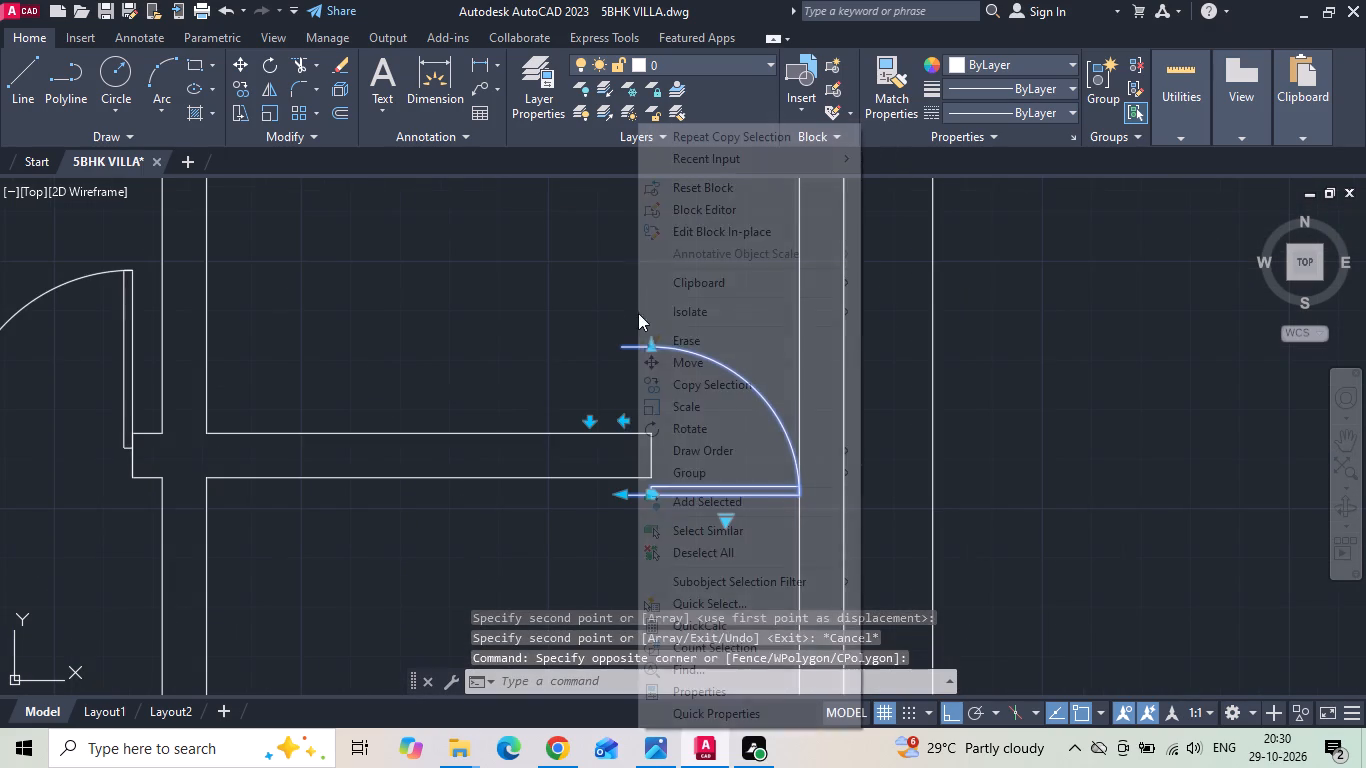
left_click(669, 420)
left_click(670, 387)
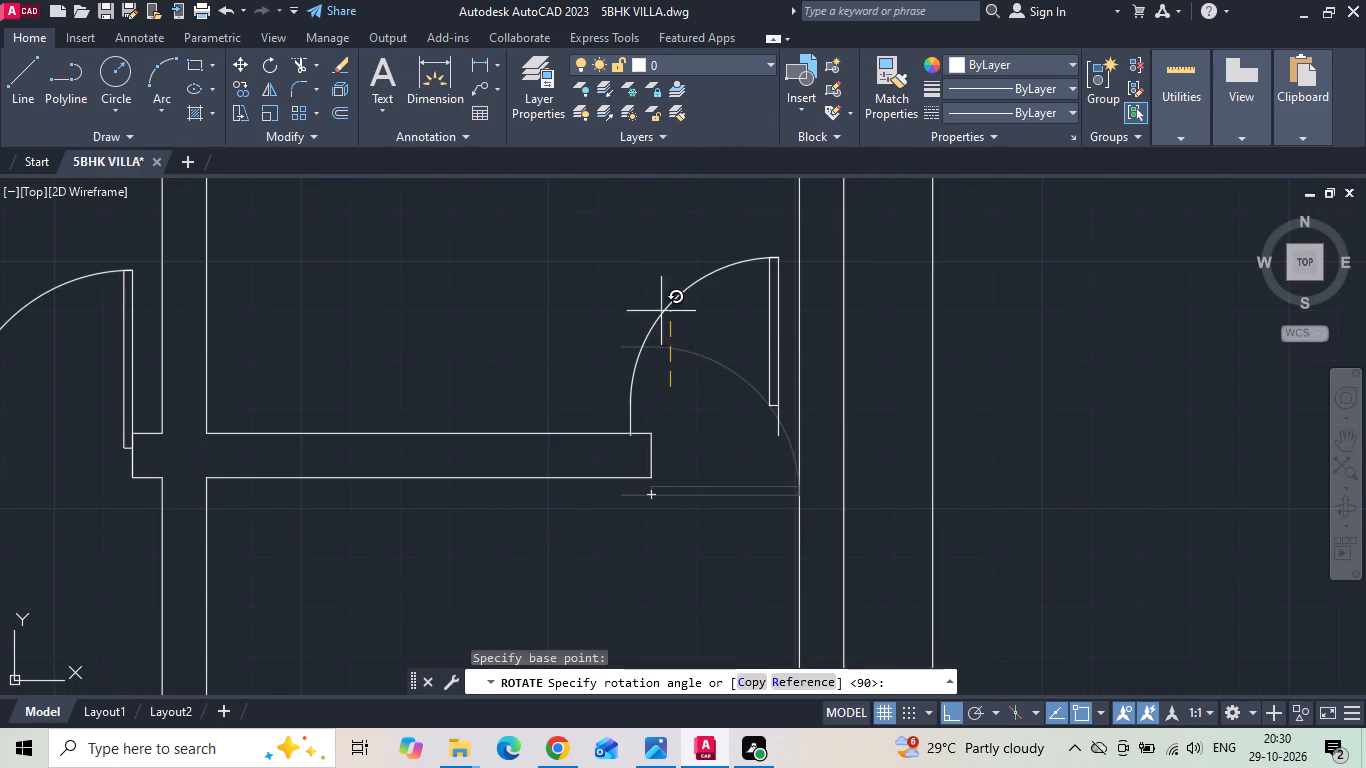
left_click(657, 249)
Move the rotated door so its swing end meets the lower corner of the east-west wall's end.
left_click_drag(651, 371, 610, 381)
right_click(587, 377)
left_click(583, 373)
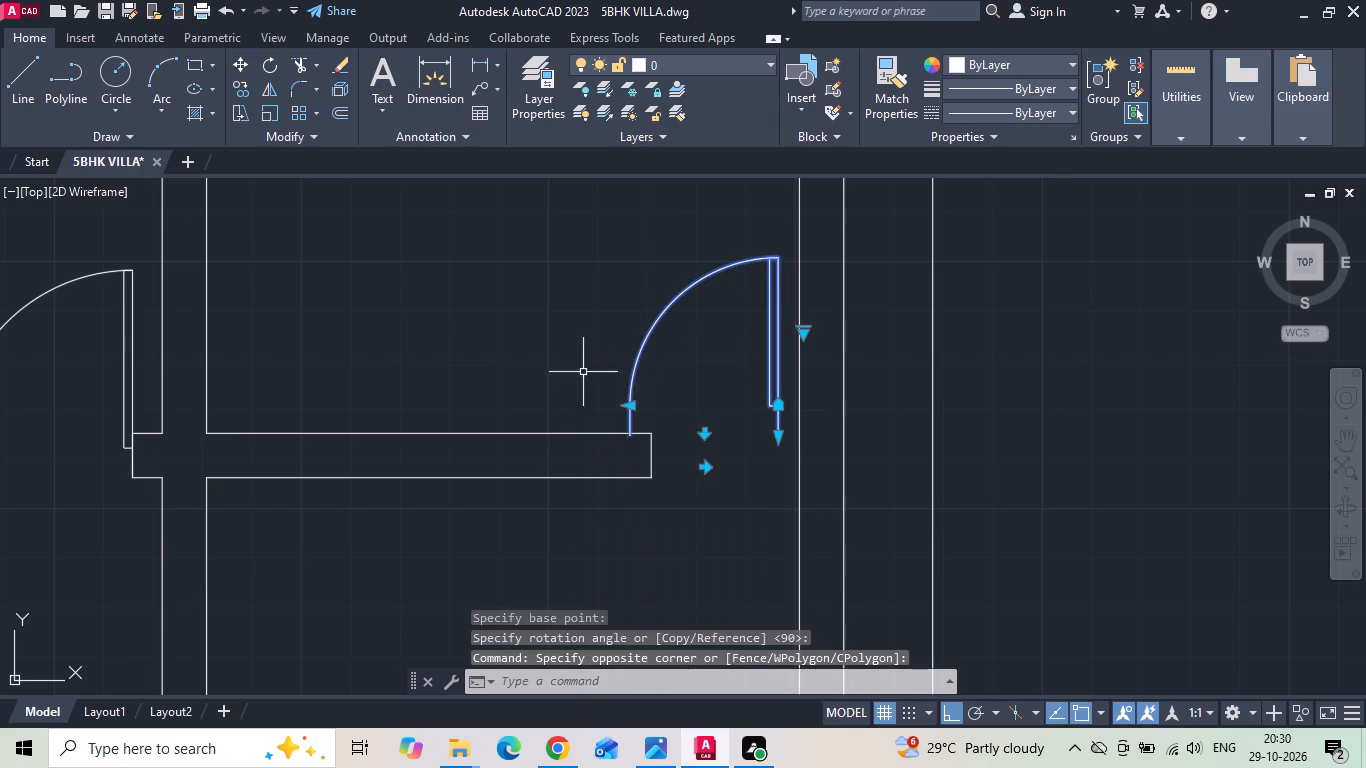
right_click(582, 372)
left_click(626, 369)
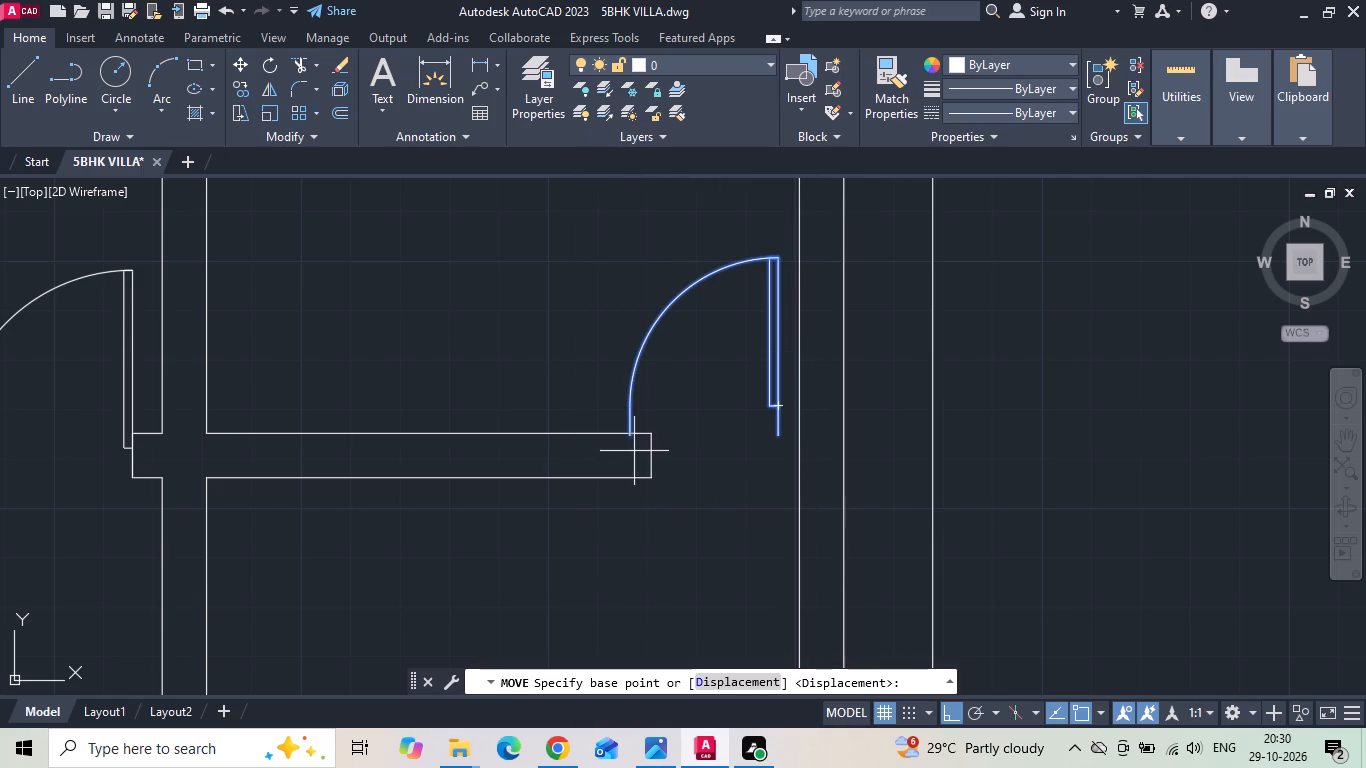
left_click(633, 441)
left_click(651, 476)
Compare the door positions in the drafted plans with the reference floor plan image.
scroll(683, 351, "down", 2)
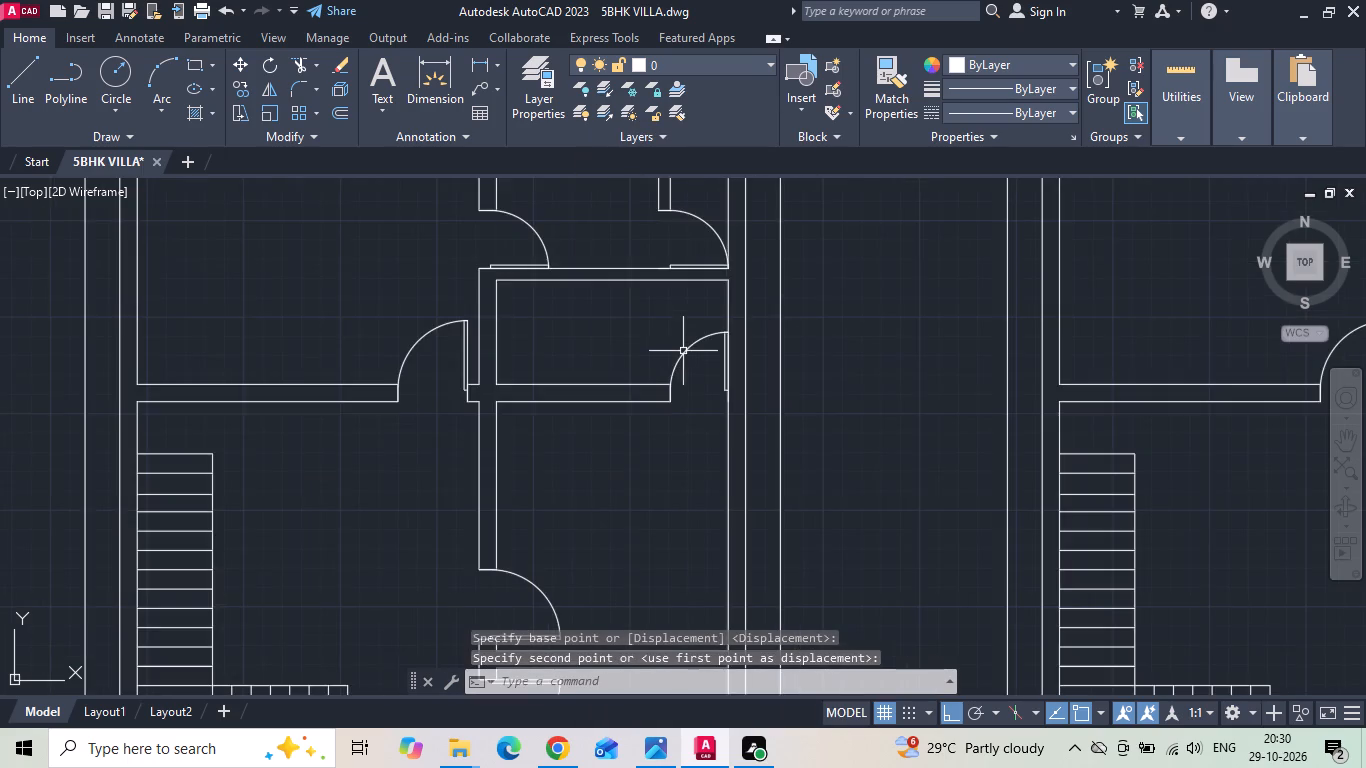
scroll(683, 351, "down", 3)
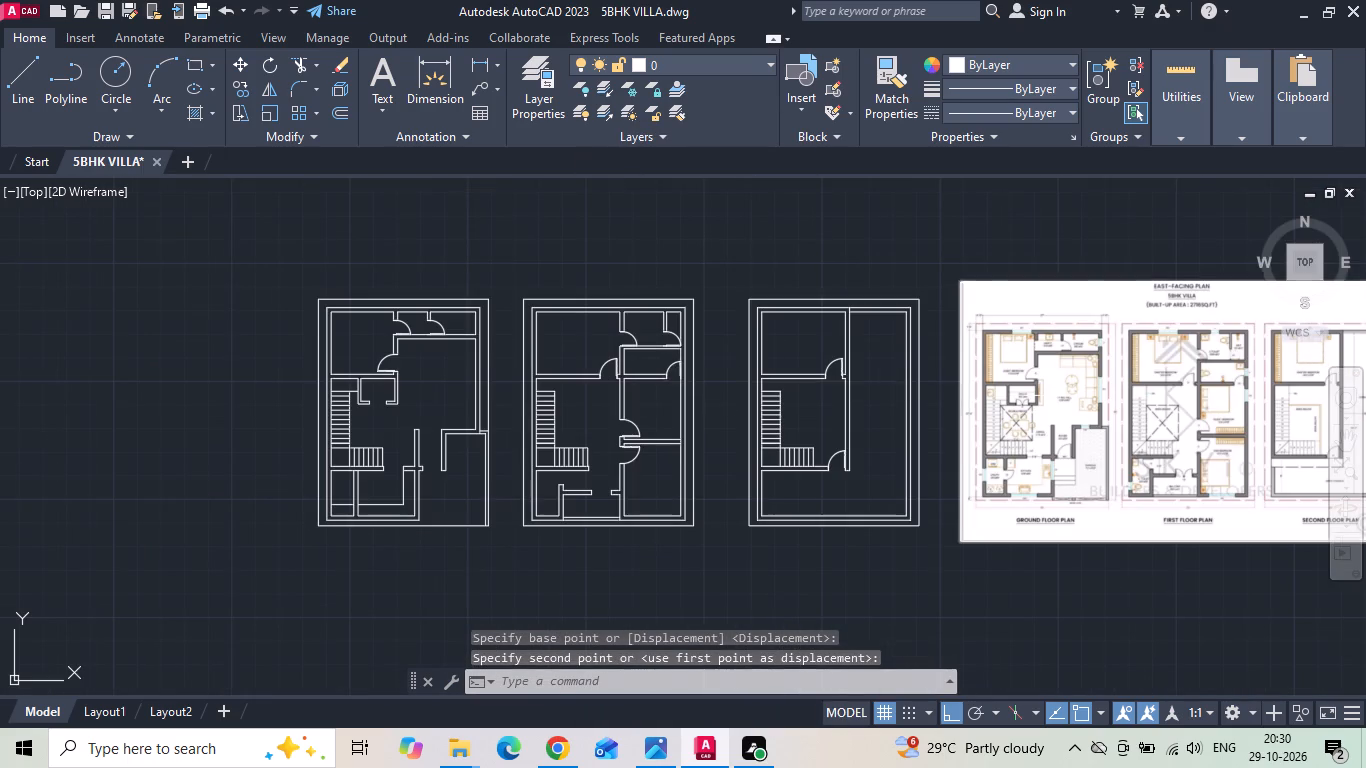
scroll(1251, 365, "up", 3)
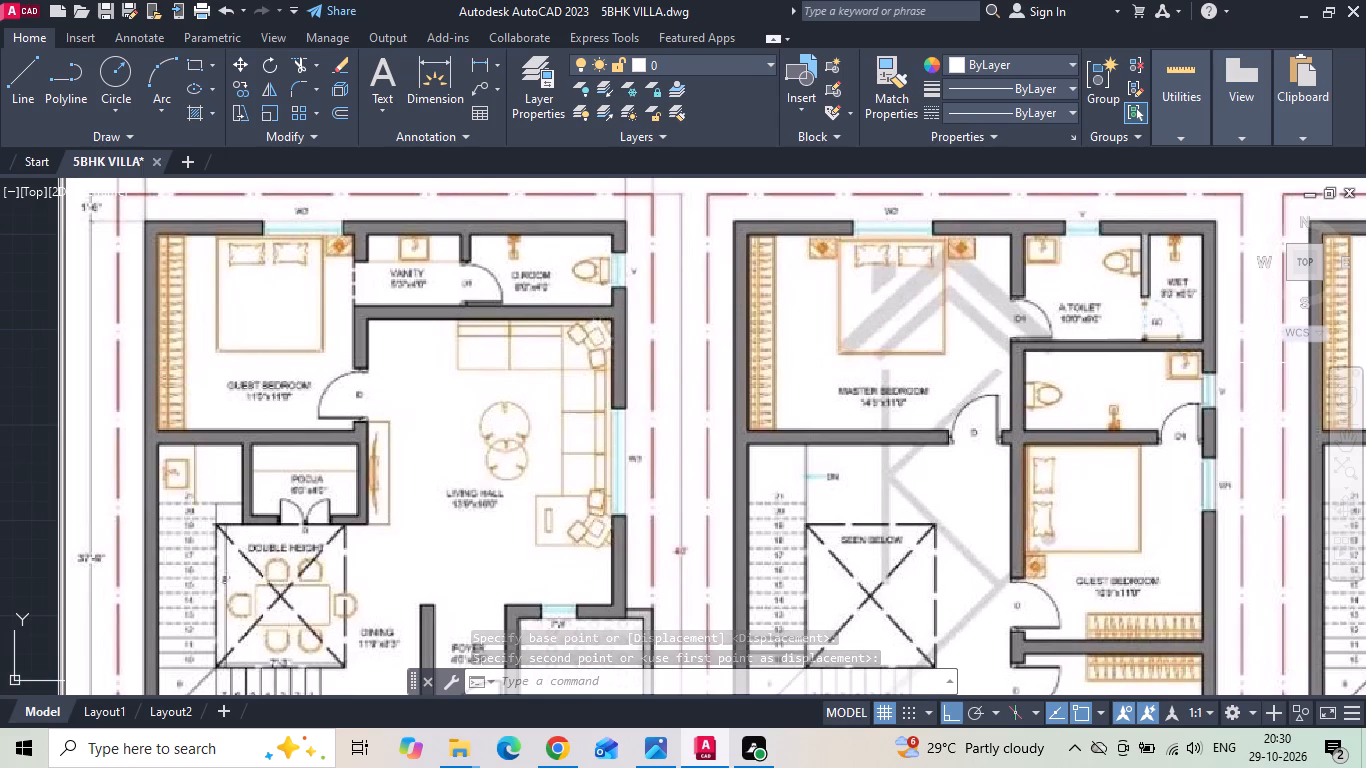
scroll(1116, 343, "down", 3)
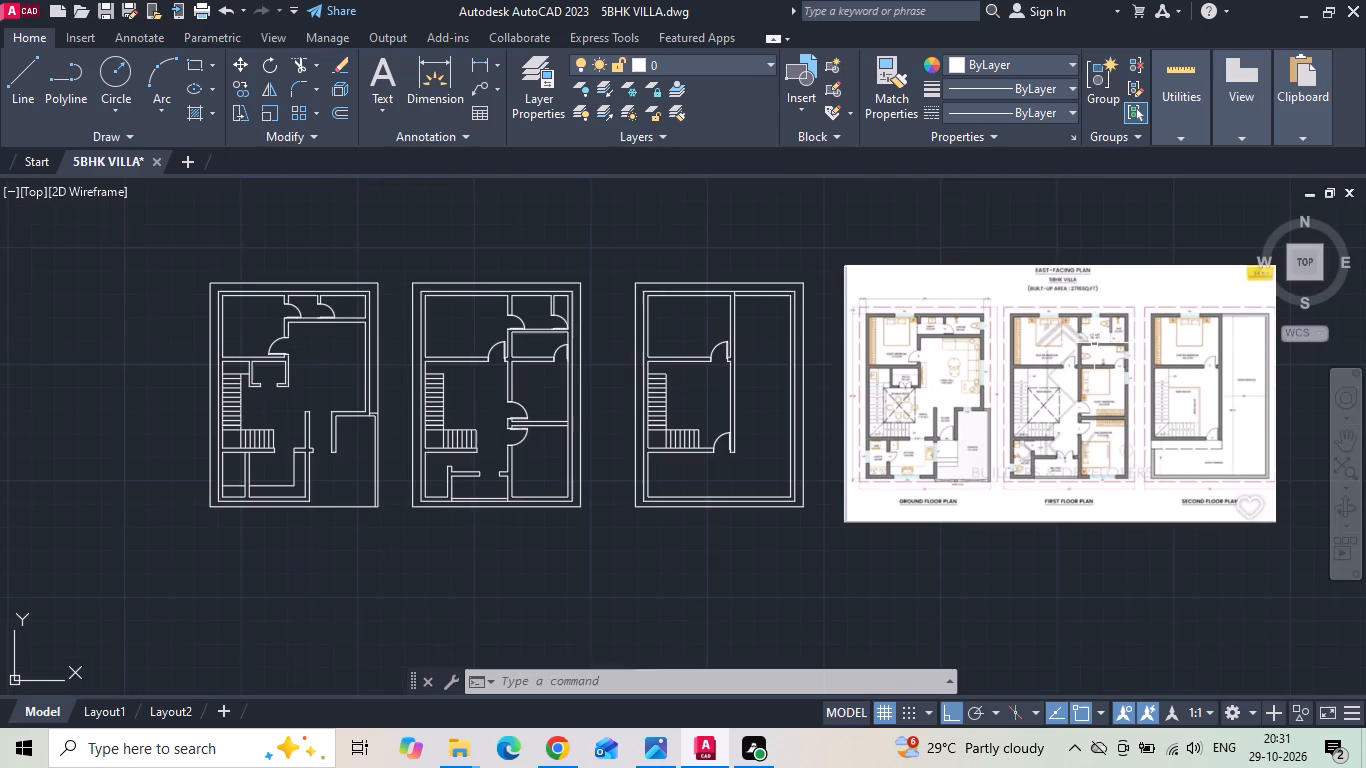
scroll(659, 350, "up", 1)
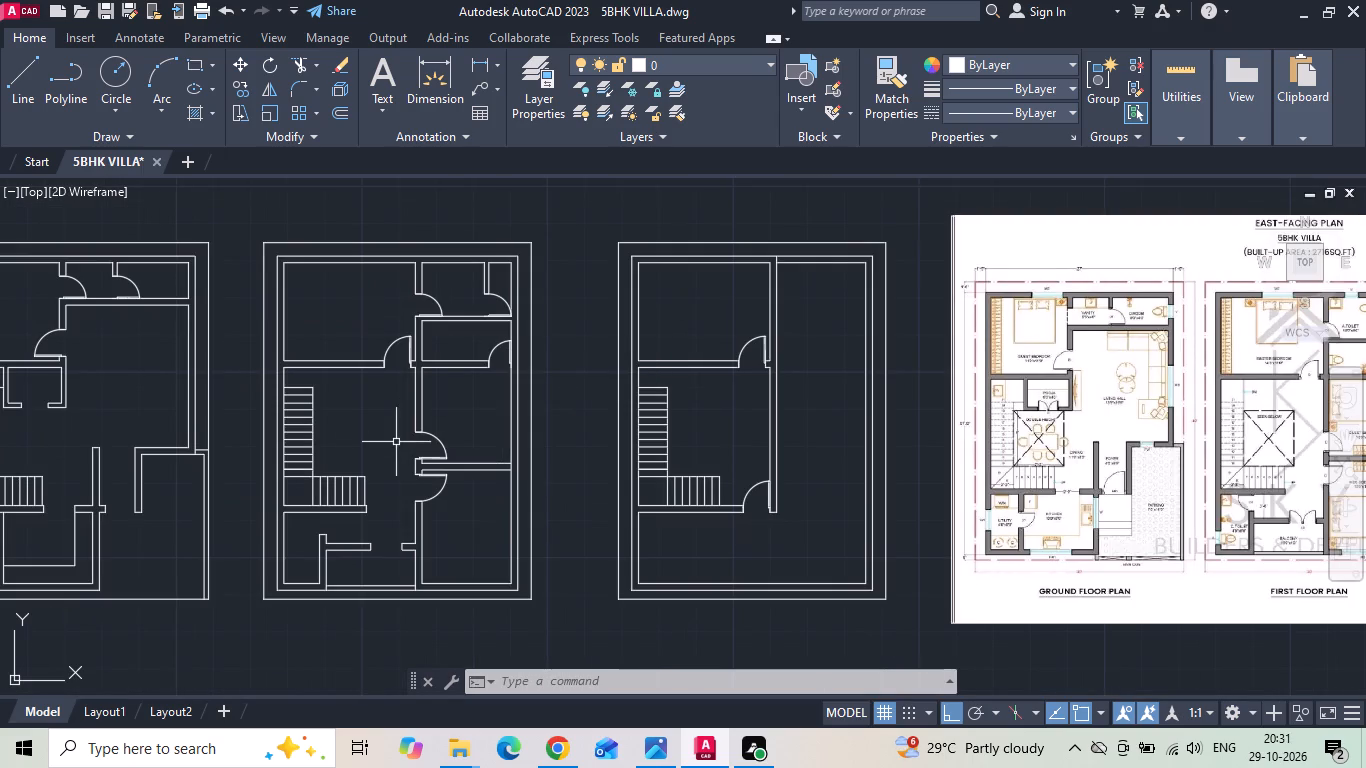
Copy the first floor's northern toilet door with Ortho off to beside the wall stub below the staircase.
middle_click_drag(395, 434, 508, 413)
left_click(545, 271)
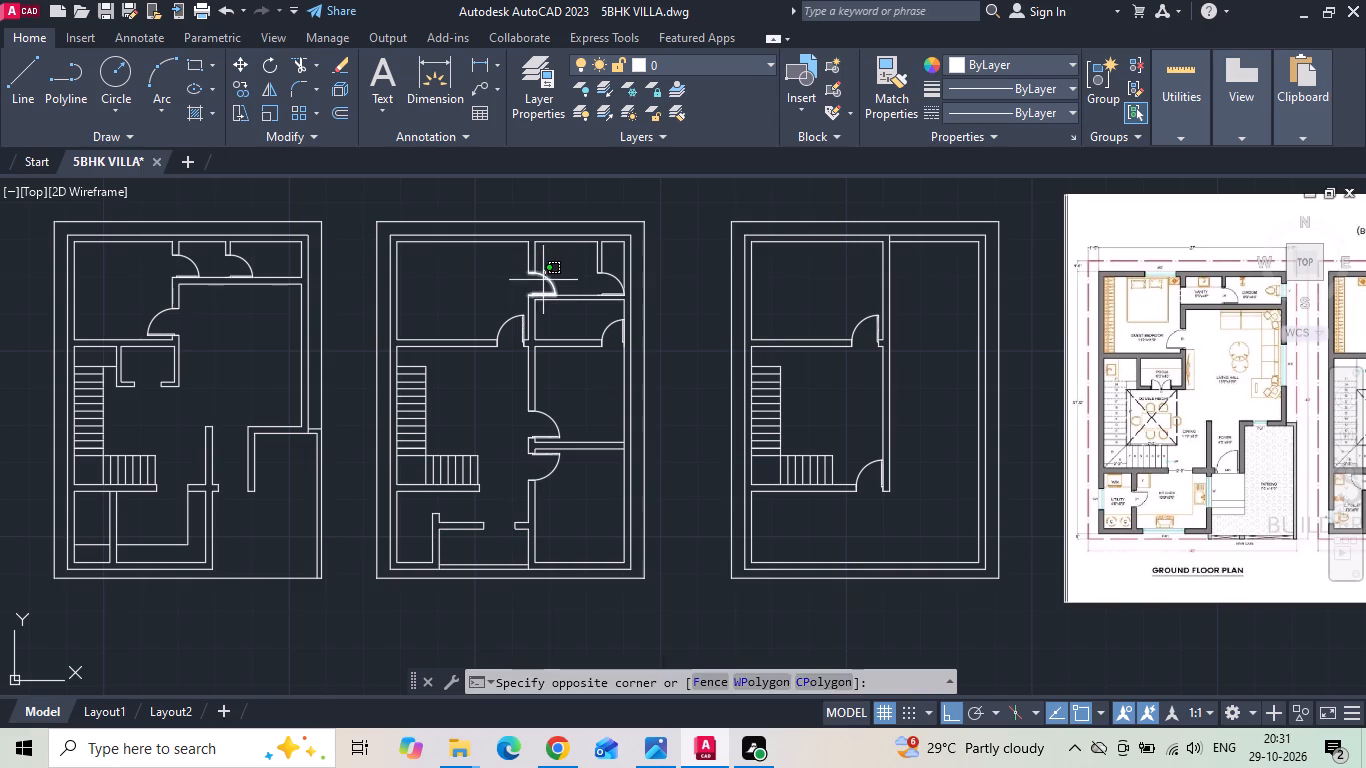
left_click(543, 280)
right_click(543, 280)
left_click(579, 386)
left_click_drag(525, 287, 519, 389)
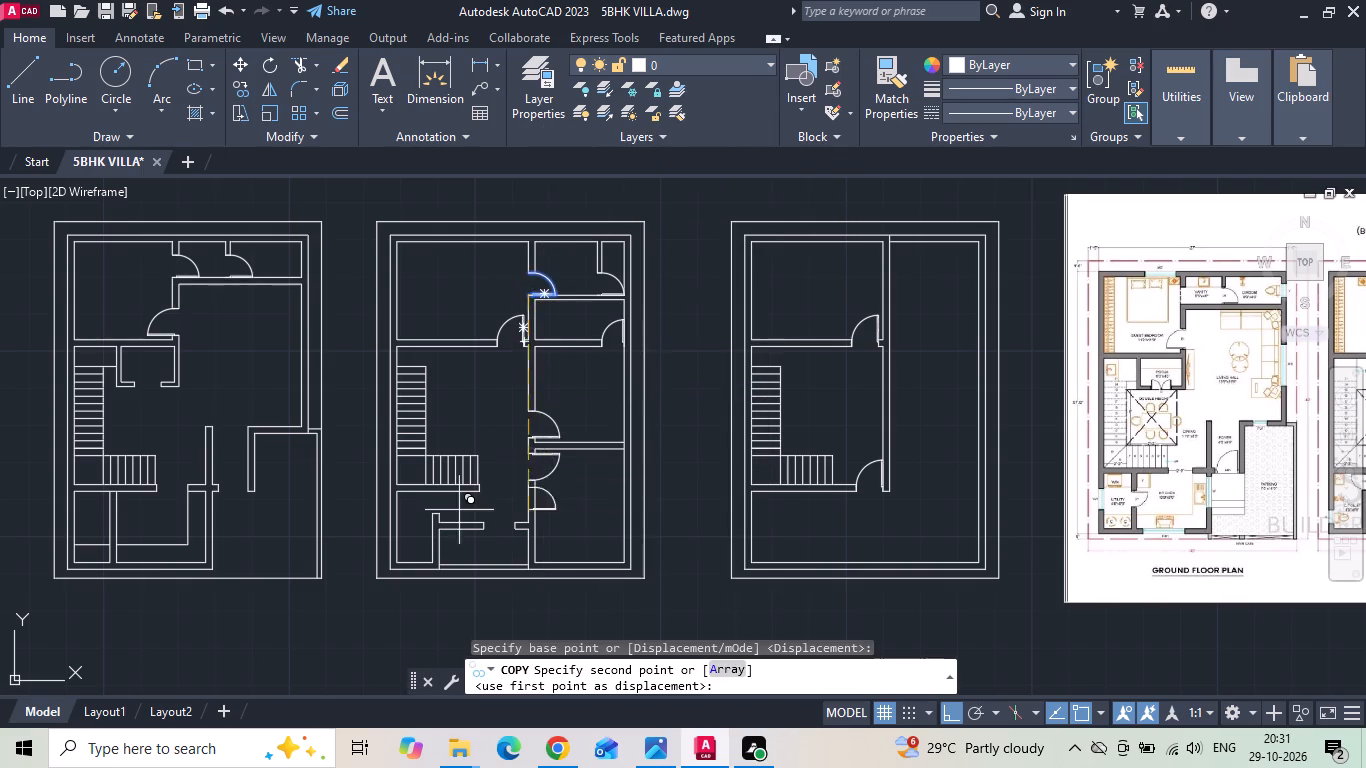
scroll(458, 511, "up", 2)
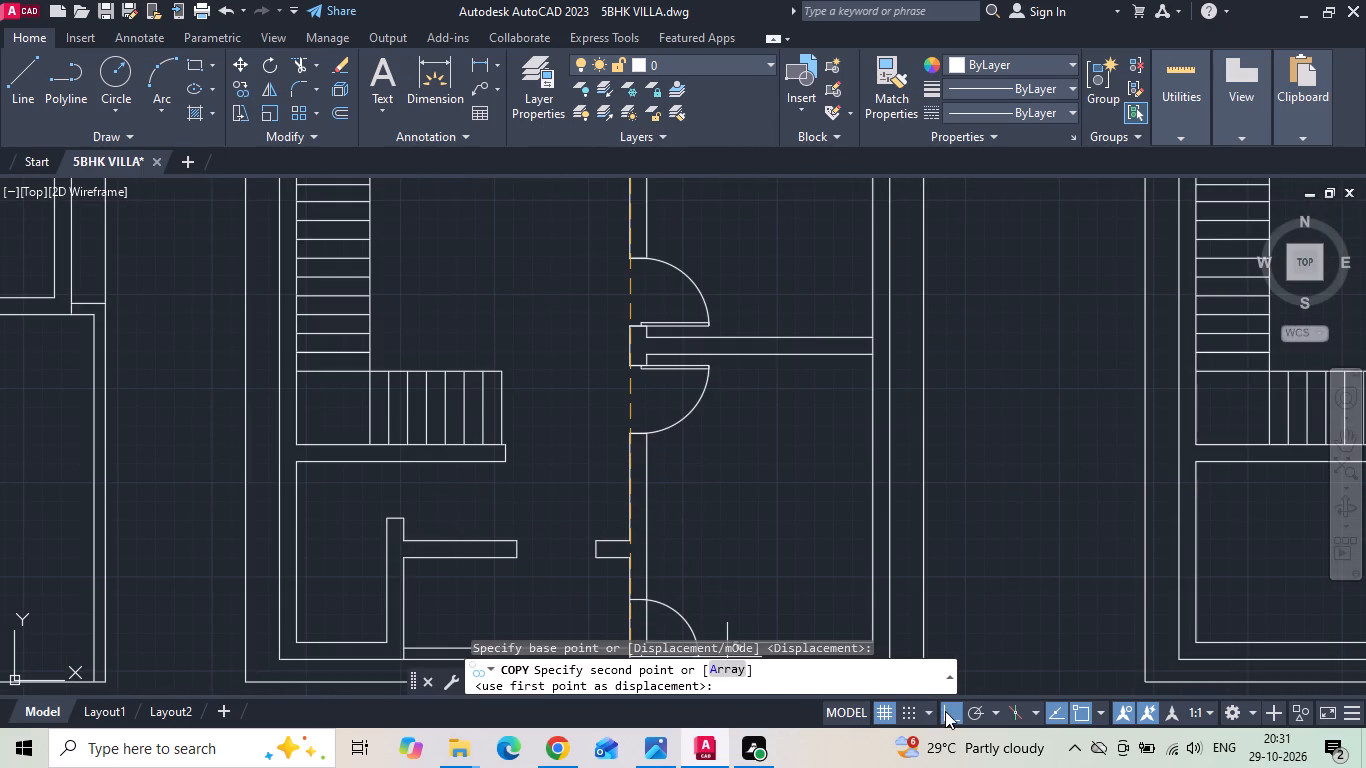
left_click(946, 711)
scroll(410, 505, "up", 2)
left_click(410, 568)
key("Escape")
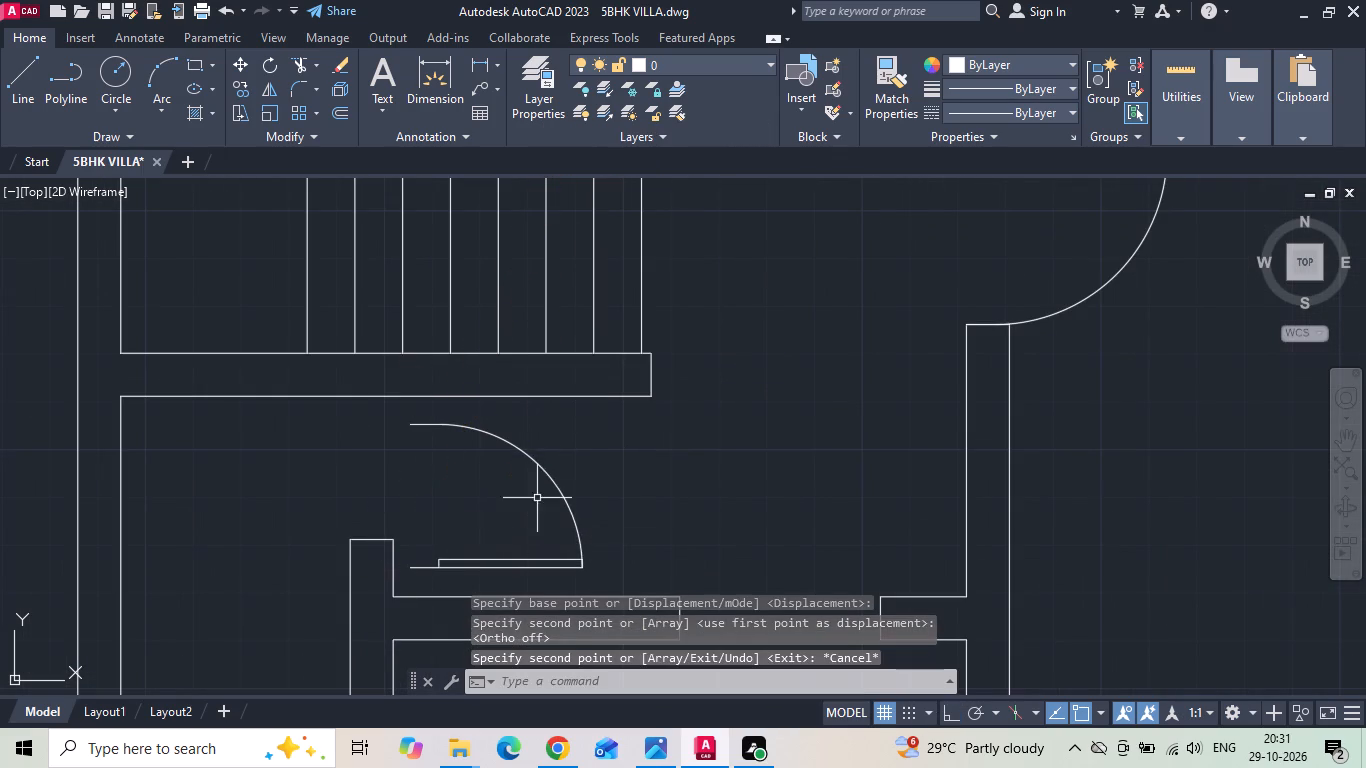
Rotate the copied door beside the wall stub below the staircase 180° with Ortho on.
left_click(557, 475)
left_click(519, 496)
right_click(517, 496)
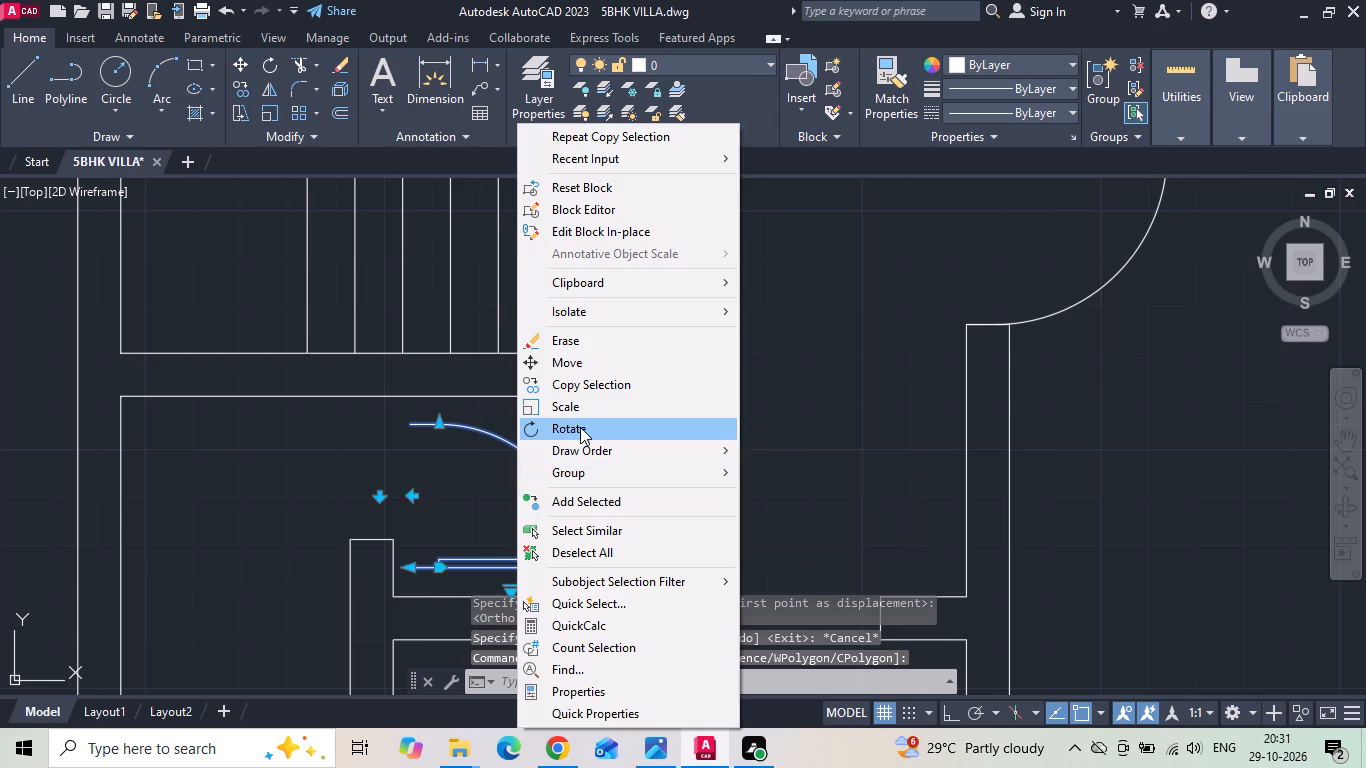
left_click(580, 427)
key("F8")
left_click_drag(568, 463, 552, 480)
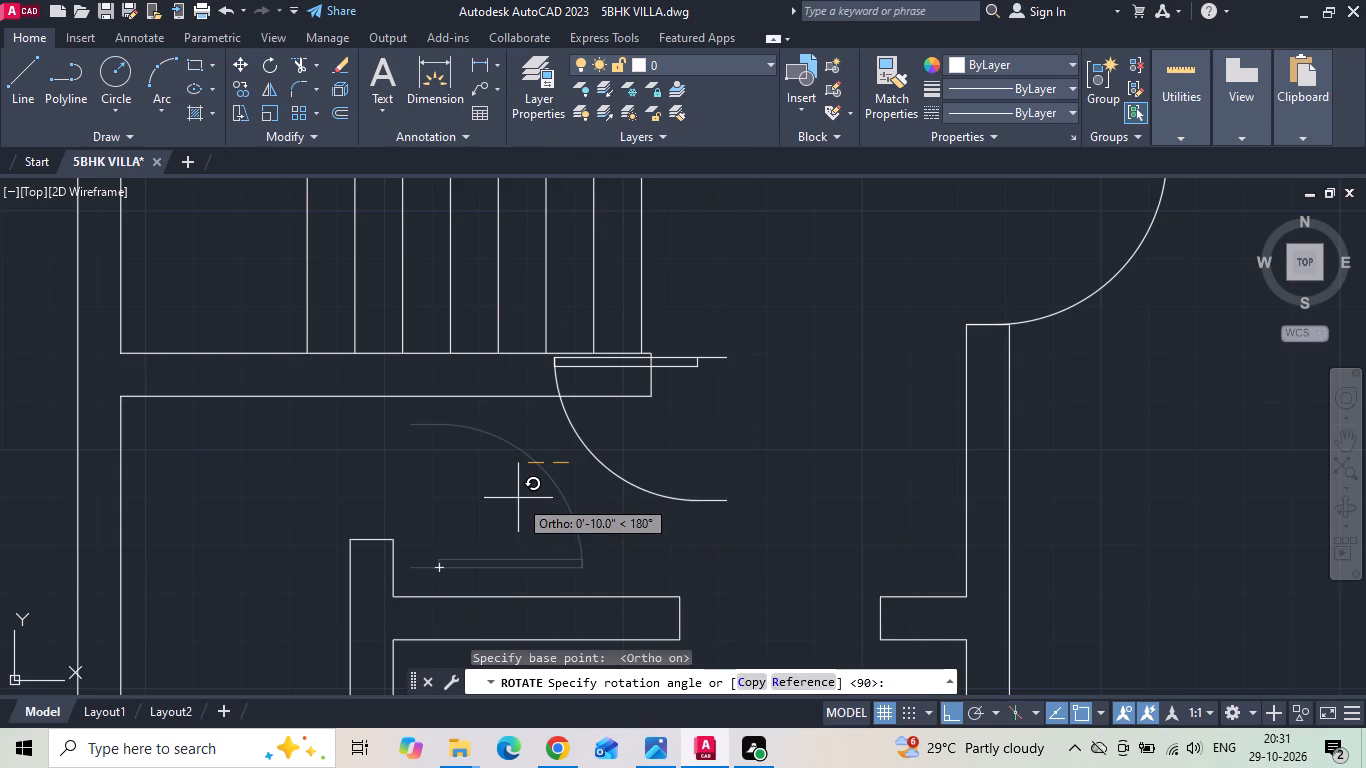
left_click(481, 507)
Move the rotated door so its swing-side jamb end meets the upper corner of the wall stub below the staircase.
left_click(608, 474)
right_click(602, 464)
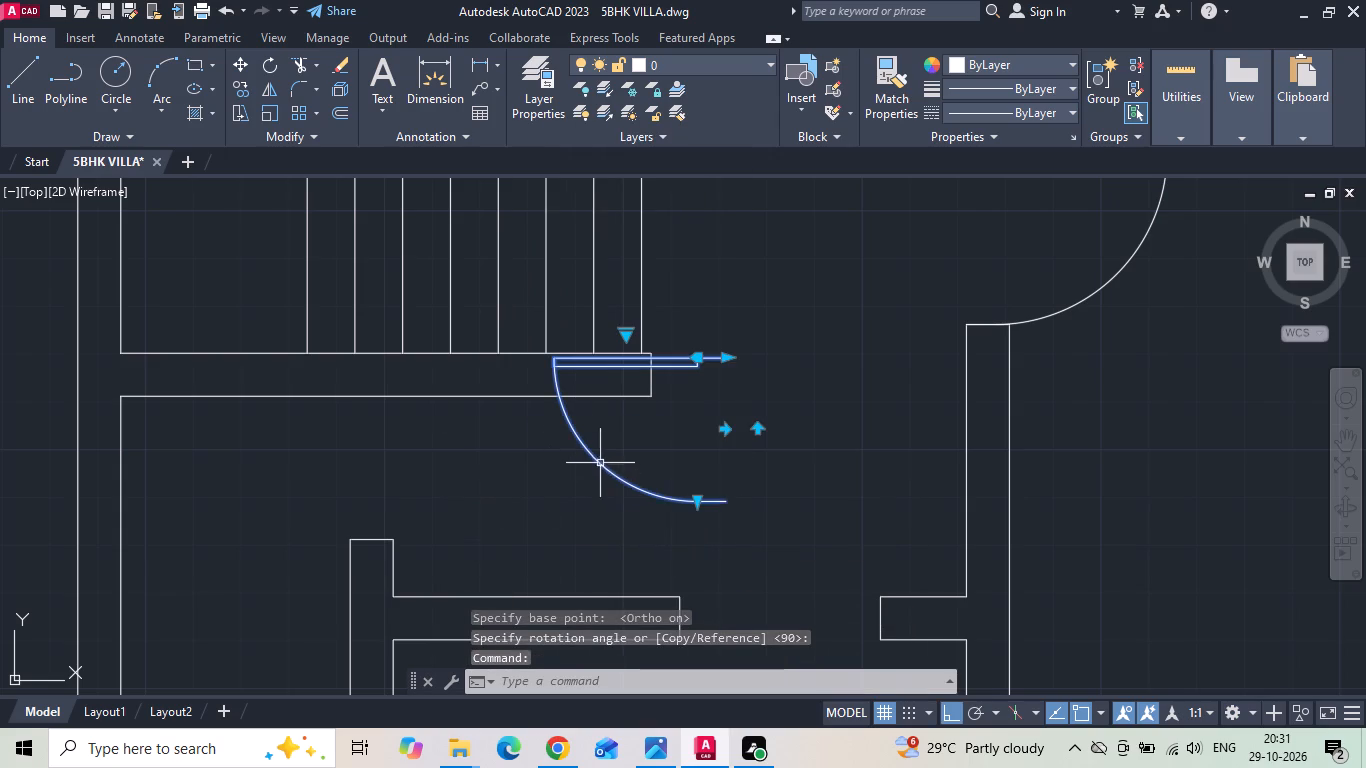
left_click(675, 369)
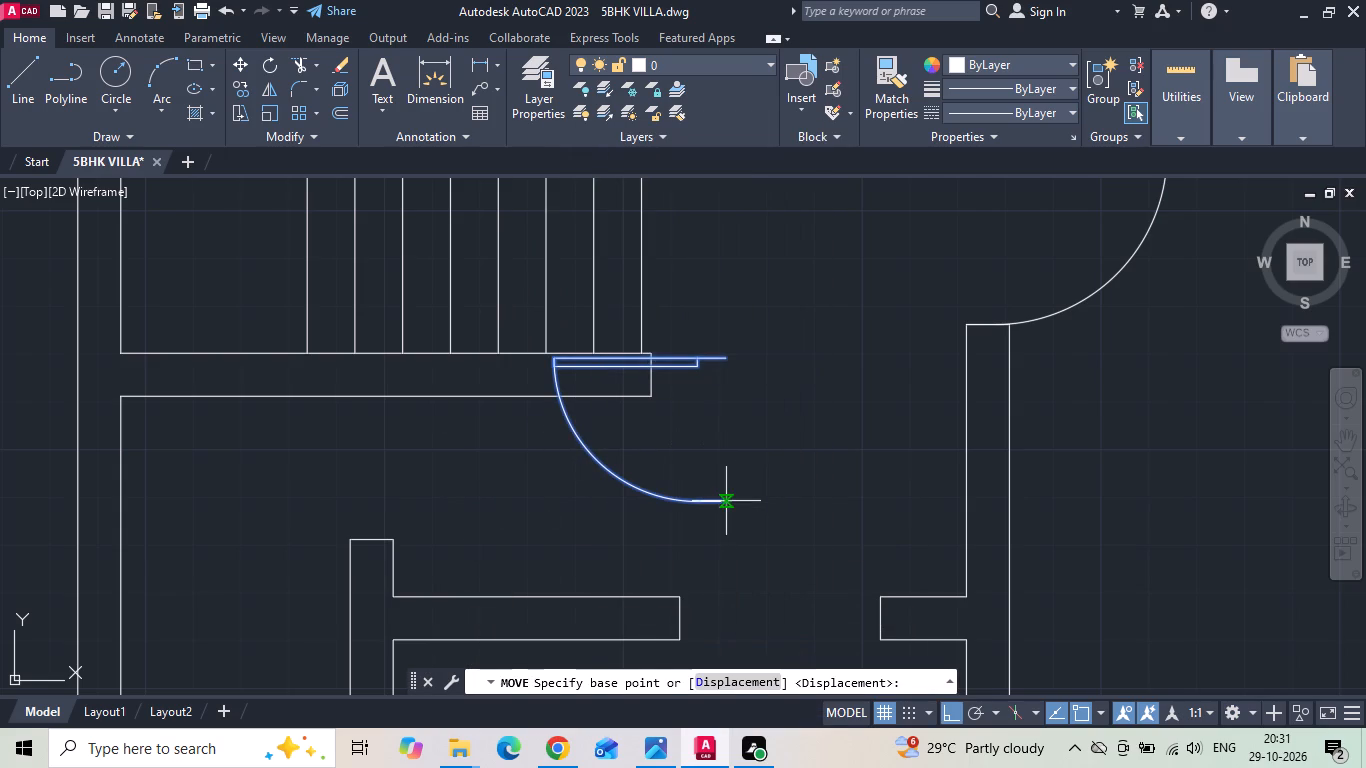
left_click(726, 502)
left_click(394, 537)
Copy the door below the staircase straight east to just above the opening in the east-west wall.
scroll(705, 469, "down", 3)
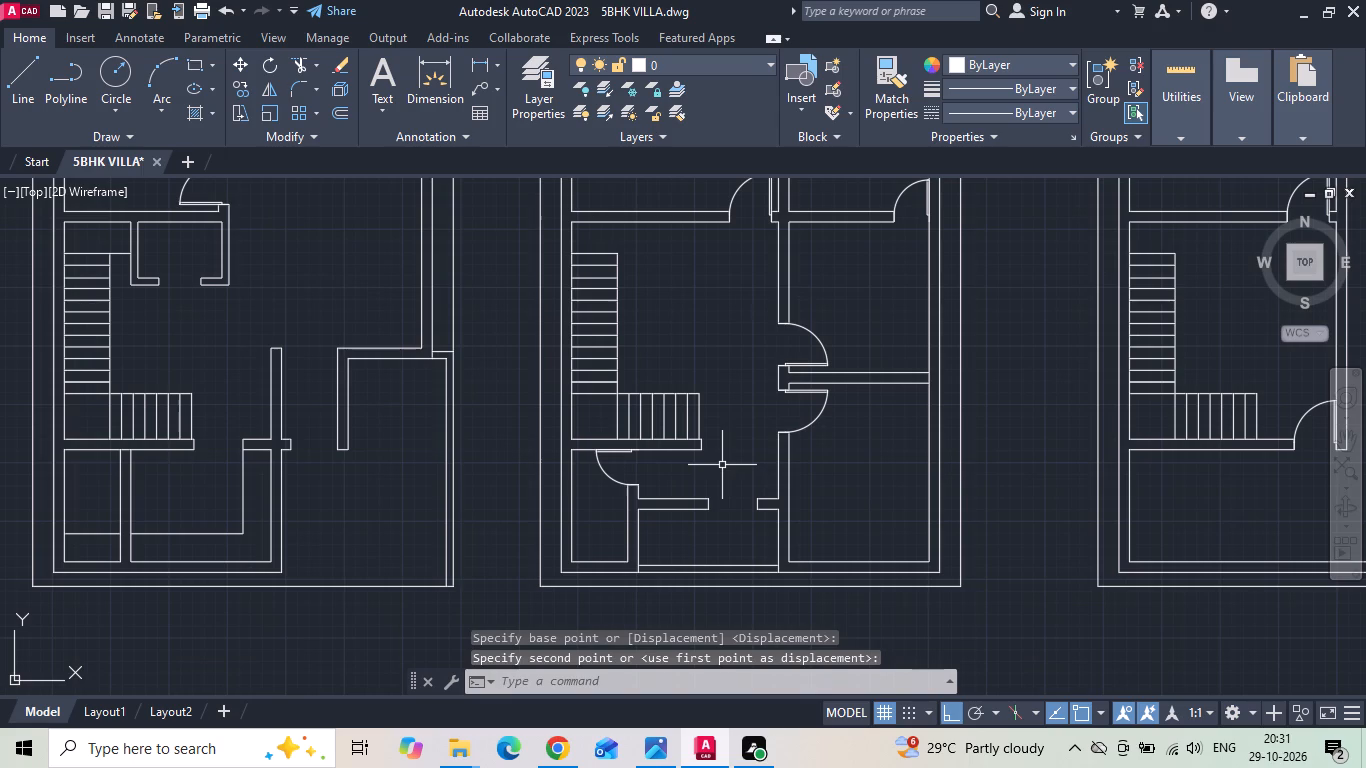
scroll(713, 516, "up", 2)
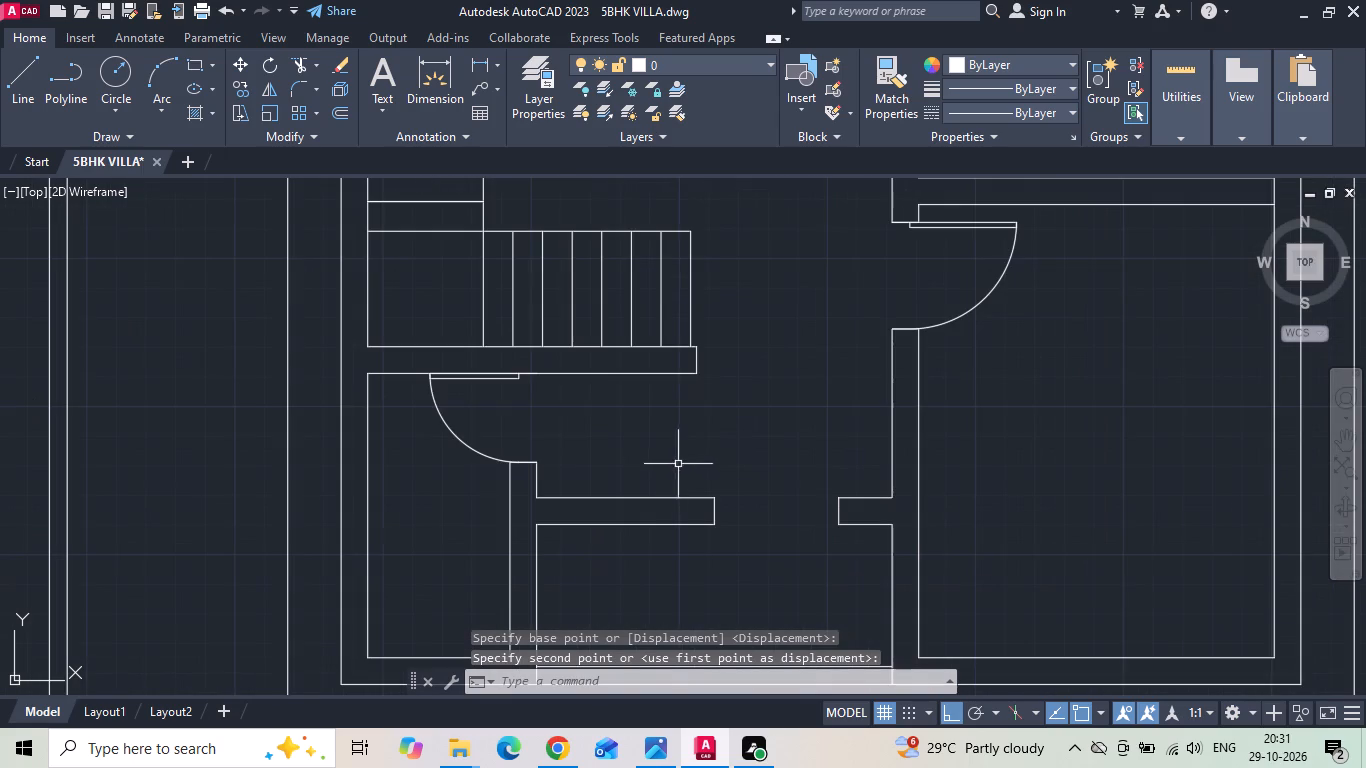
left_click_drag(466, 402, 454, 430)
left_click(440, 440)
right_click(440, 438)
left_click(468, 378)
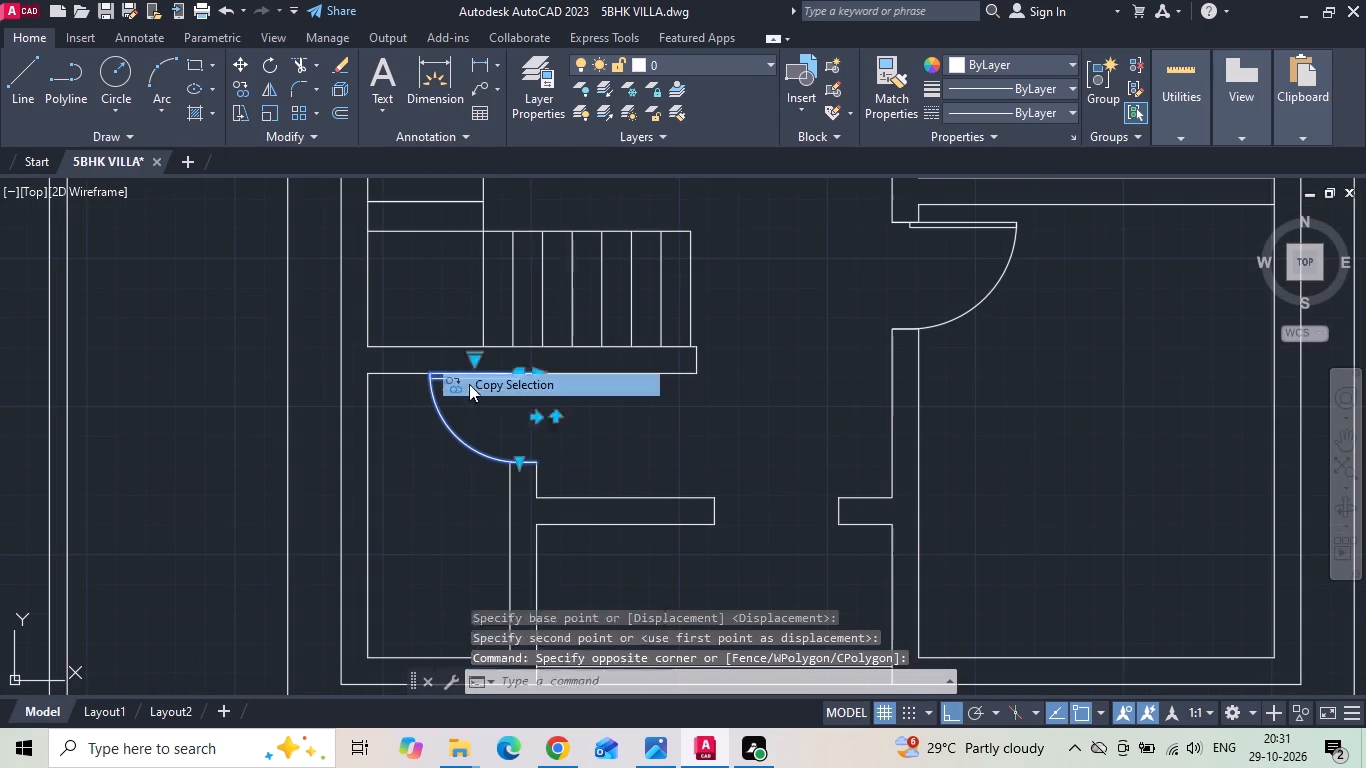
left_click_drag(472, 412, 553, 418)
left_click(797, 414)
key("Escape")
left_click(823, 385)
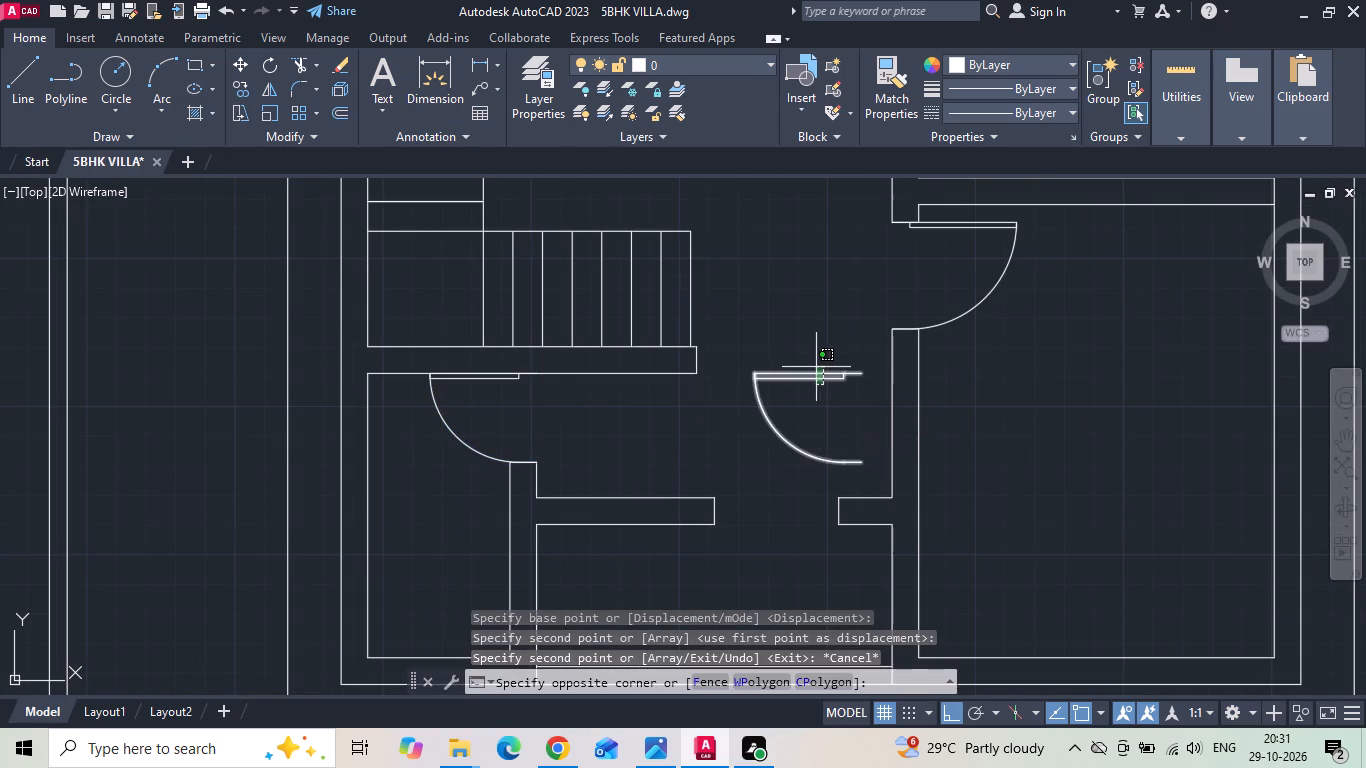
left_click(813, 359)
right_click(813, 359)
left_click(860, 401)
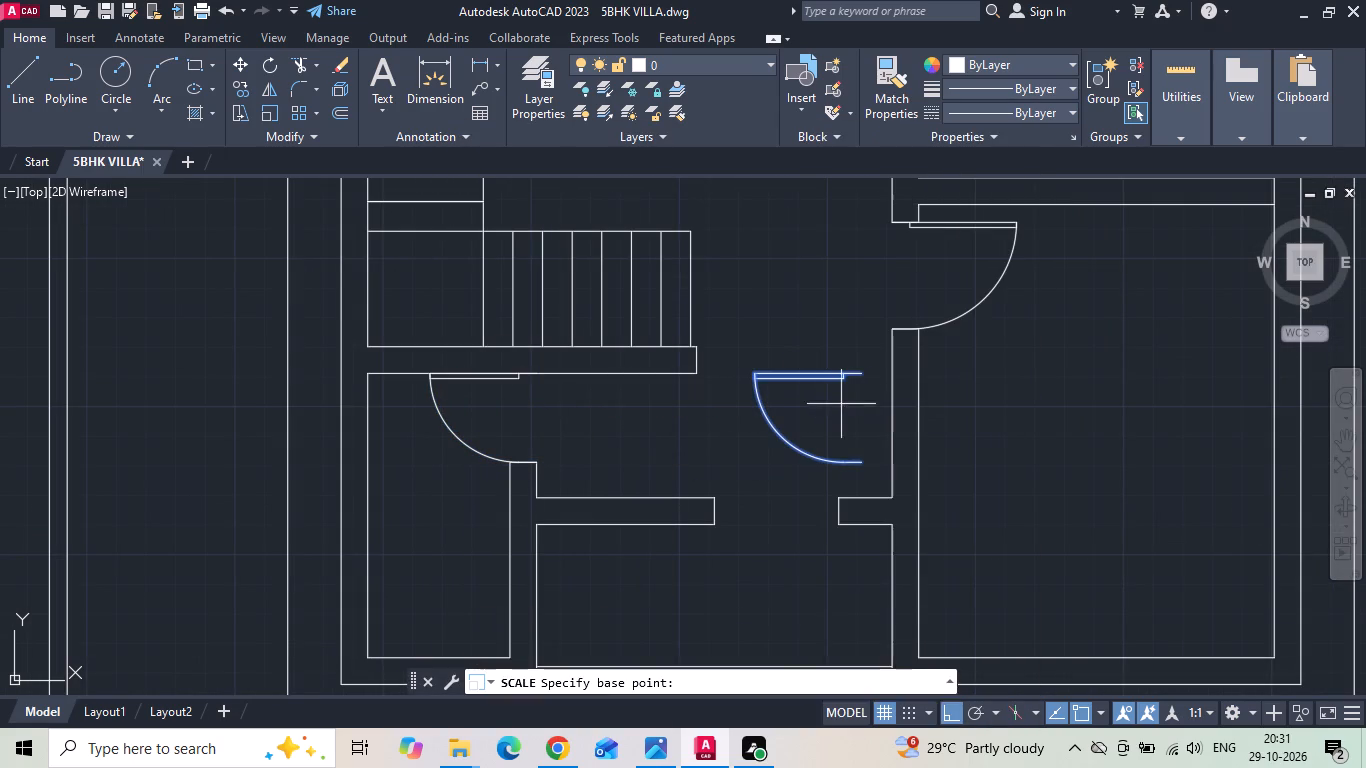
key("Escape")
Rotate the copied door above the opening so its leaf stands vertical on the east side, with the swing arc facing northwest.
left_click_drag(835, 403, 825, 387)
left_click(805, 344)
right_click(804, 343)
left_click(857, 426)
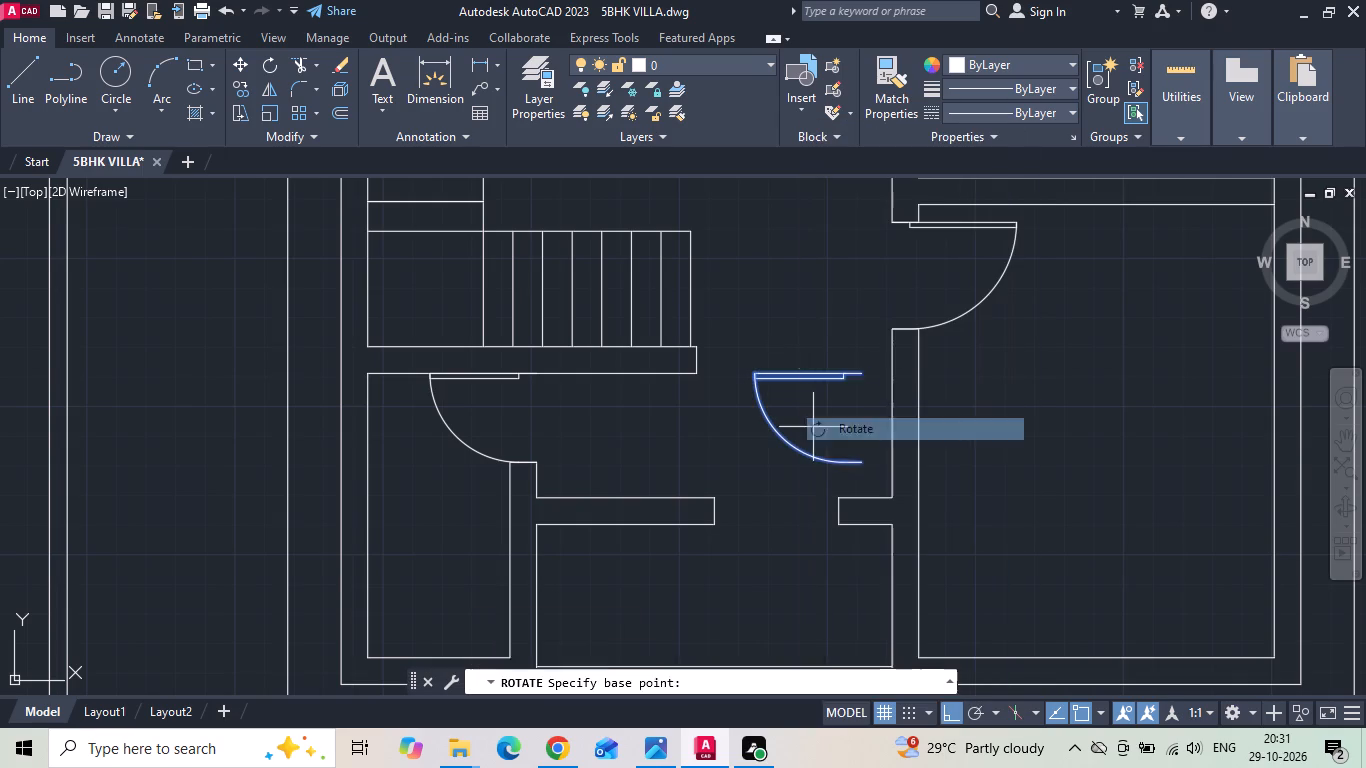
left_click(813, 427)
left_click(771, 572)
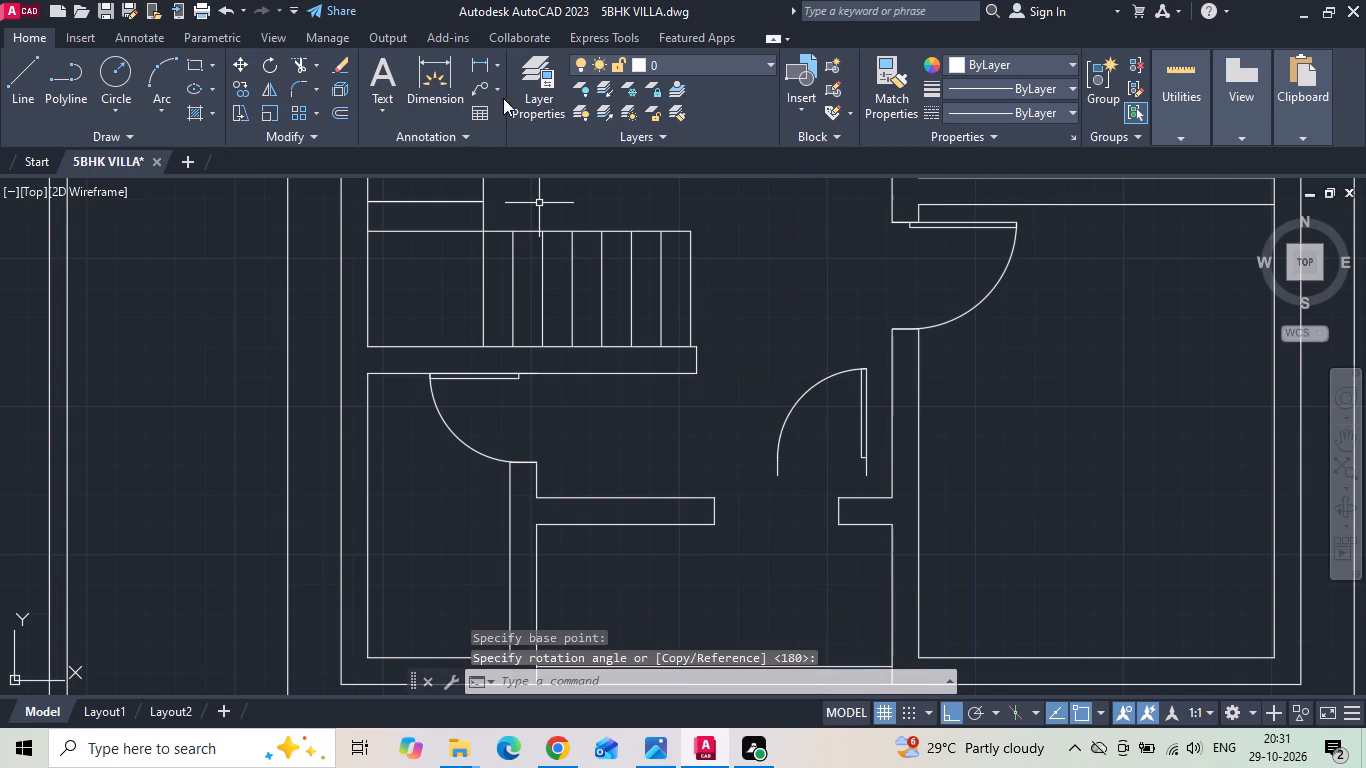
Measure the clear width of the opening between the two east-west wall stubs.
left_click_drag(475, 60, 476, 71)
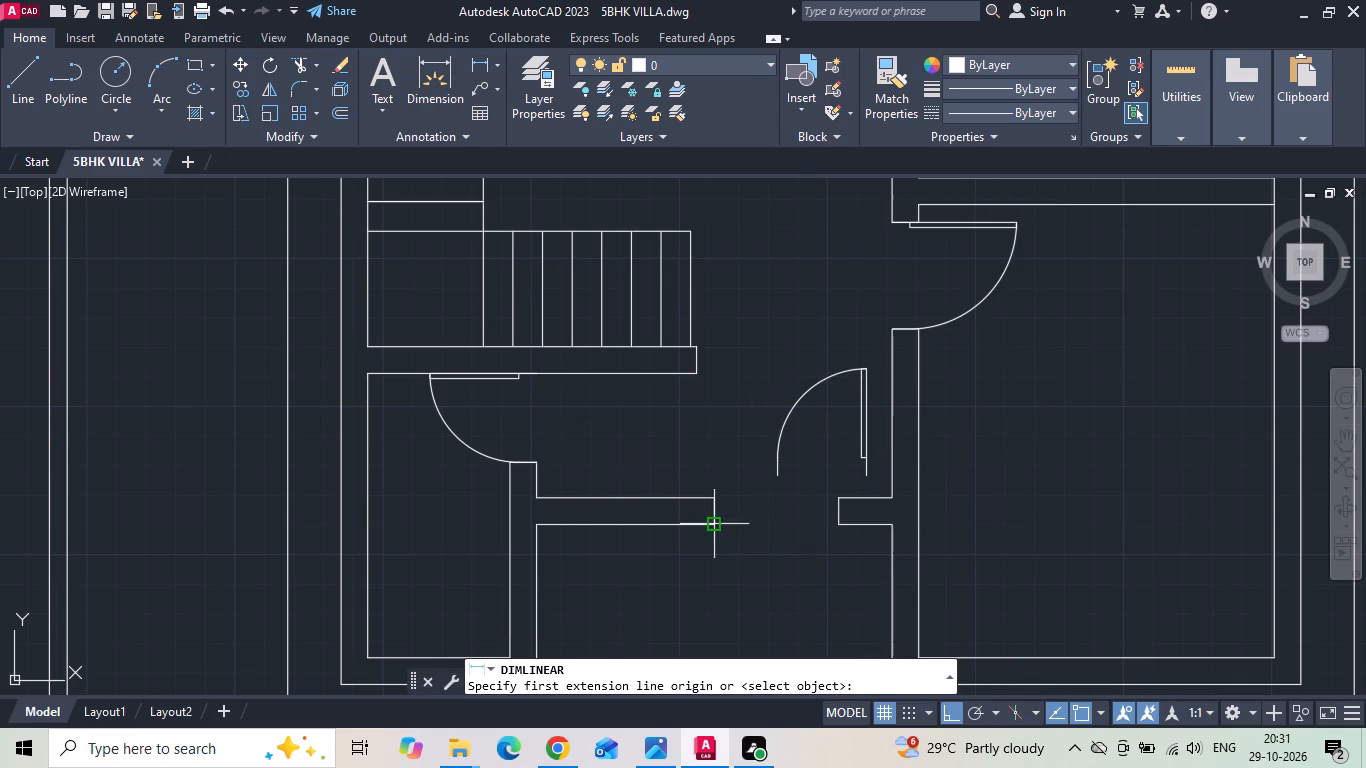
left_click_drag(711, 526, 727, 532)
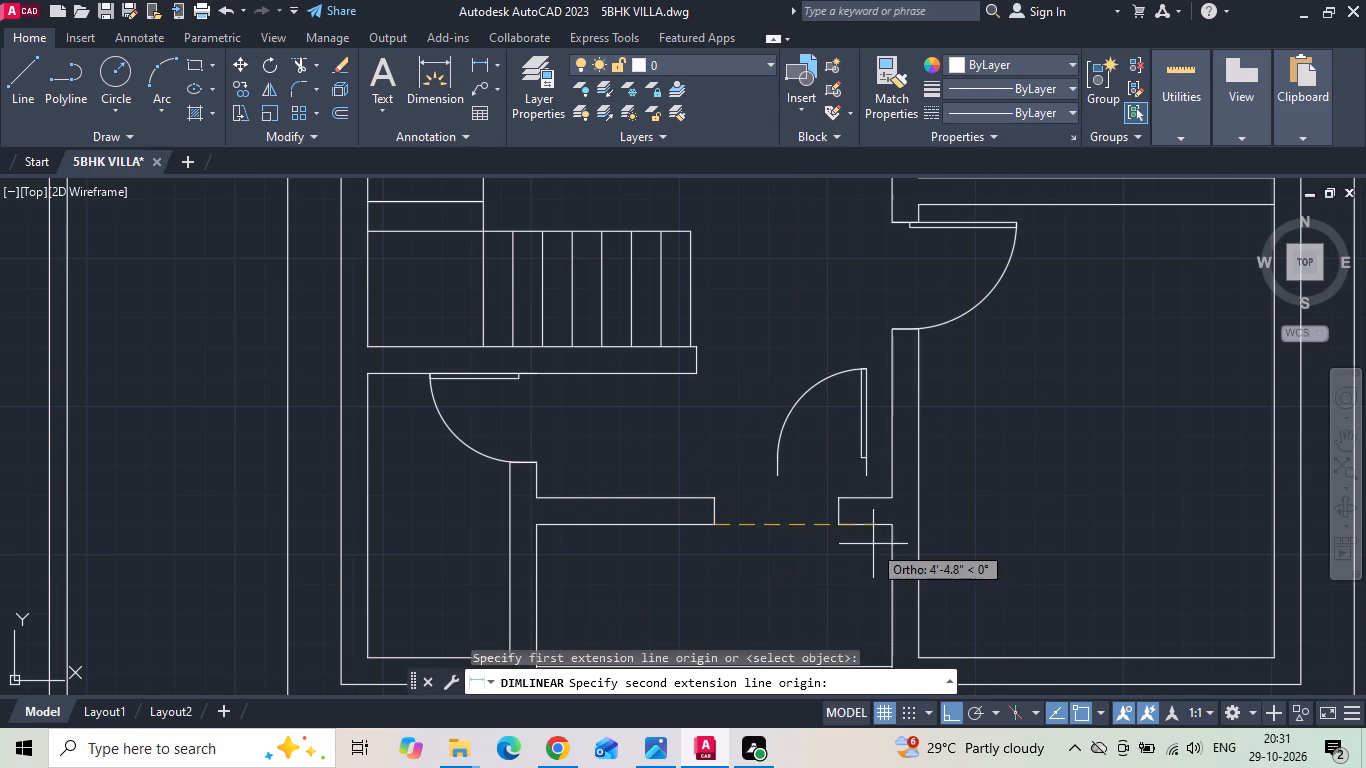
left_click(842, 525)
key("Escape")
Explode the rotated door block above the opening into separate objects.
middle_click_drag(829, 505, 648, 485)
key("x")
key("space")
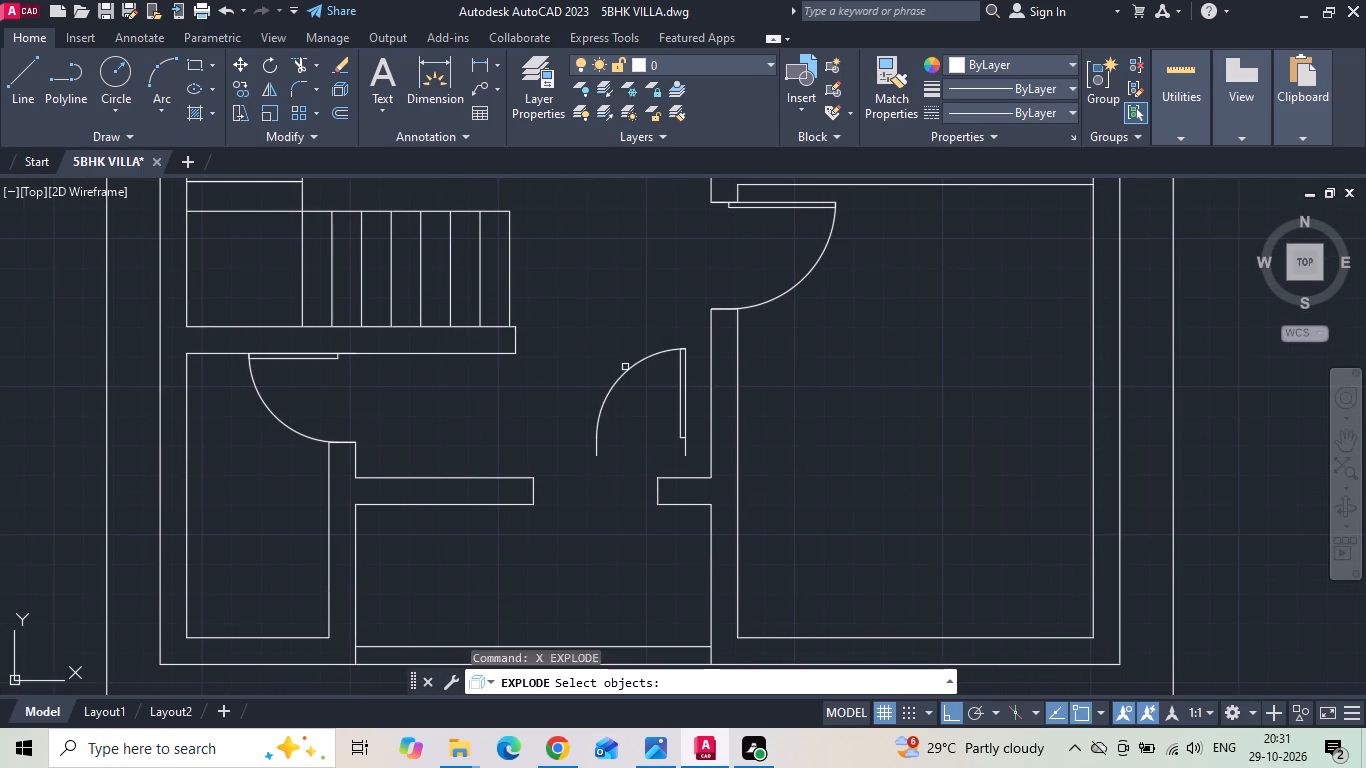
left_click(625, 368)
left_click(581, 399)
key("space")
left_click(577, 378)
key("space")
key("Escape")
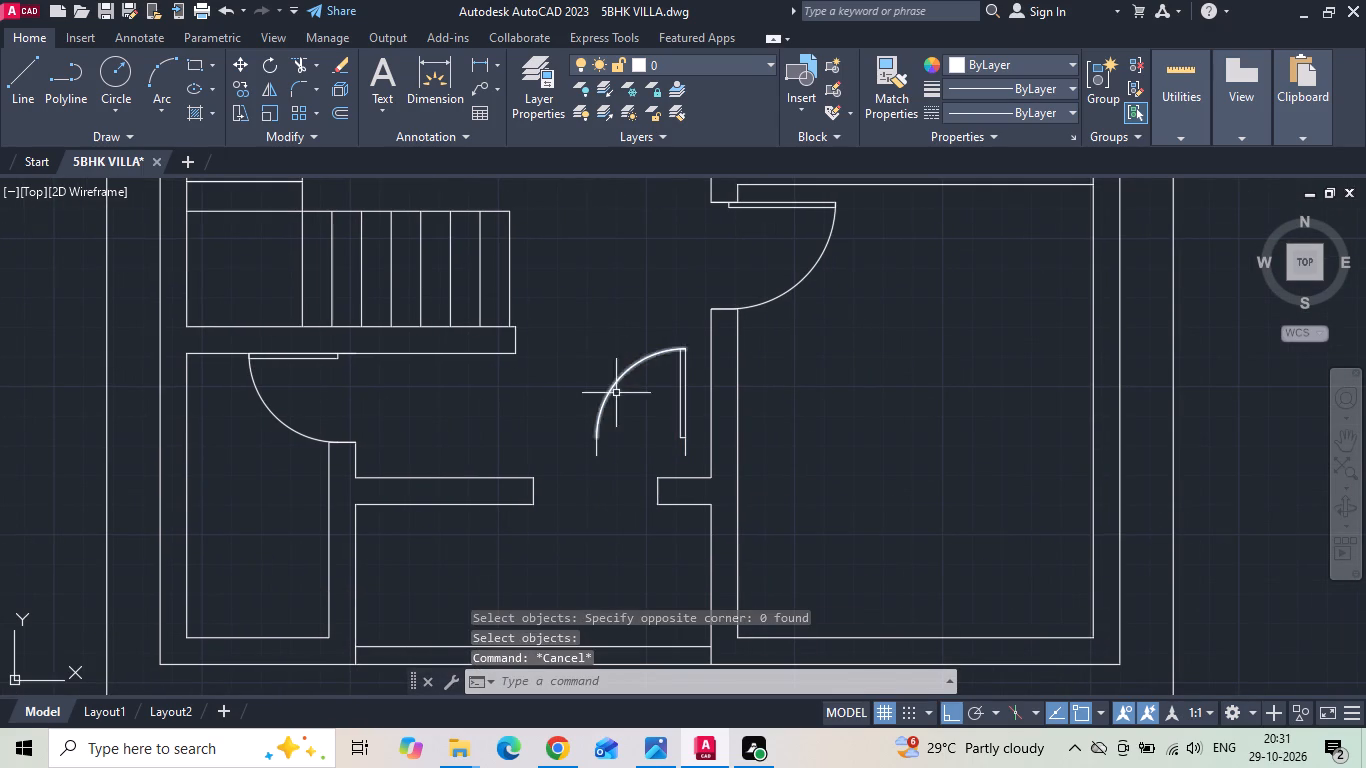
Draw a horizontal line from the midpoint of the door's east jamb line westward past the west jamb line.
scroll(581, 440, "up", 1)
middle_click_drag(717, 414, 673, 423)
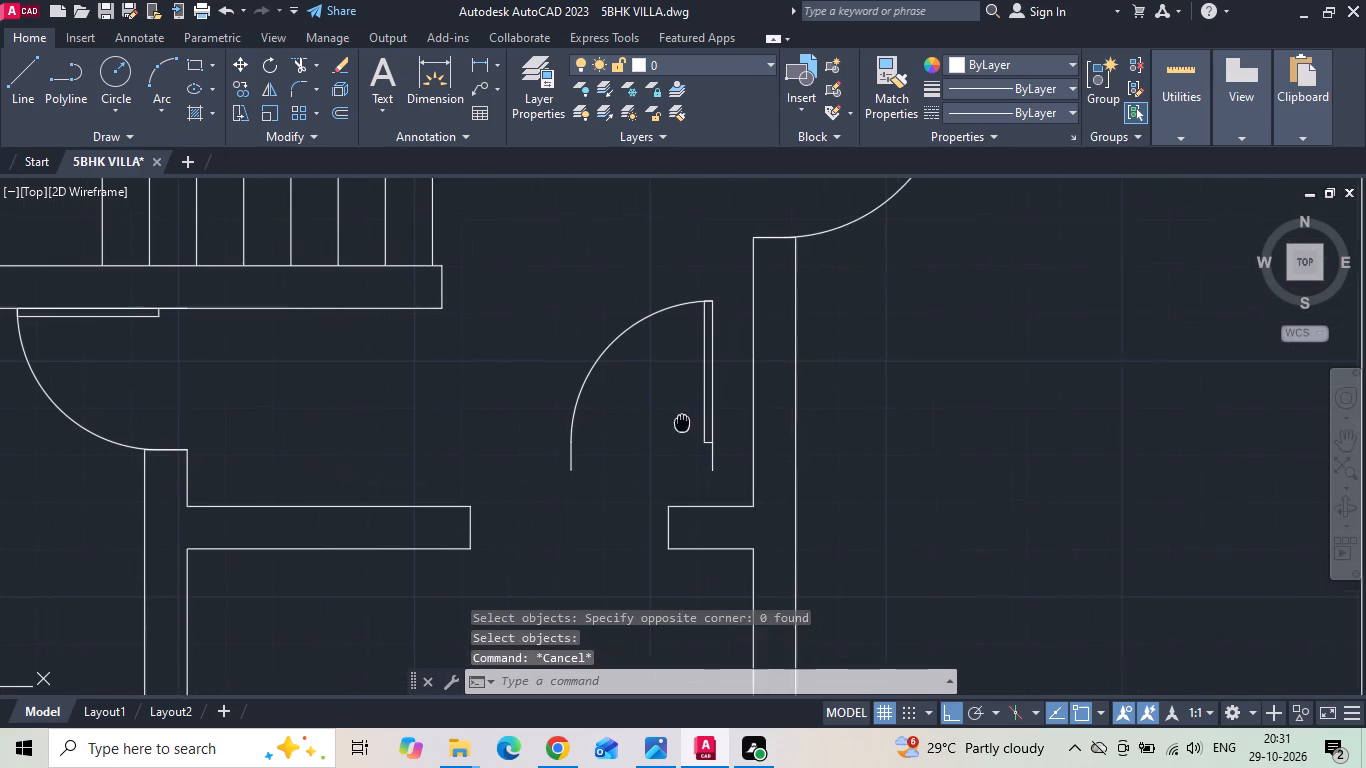
middle_click_drag(673, 423, 638, 431)
key("l")
key("space")
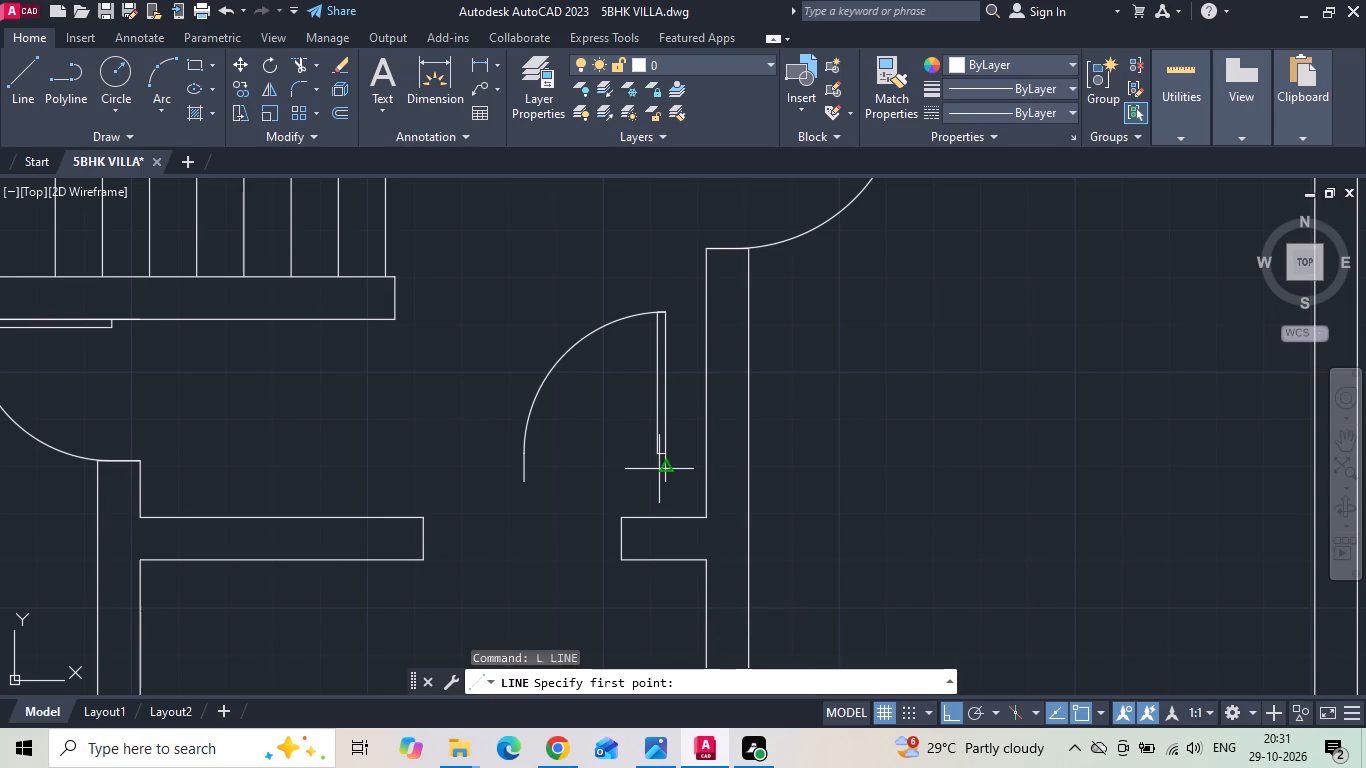
left_click(660, 468)
left_click(456, 472)
key("Escape")
Trim the ends of both door jamb lines below the new horizontal line.
key("t")
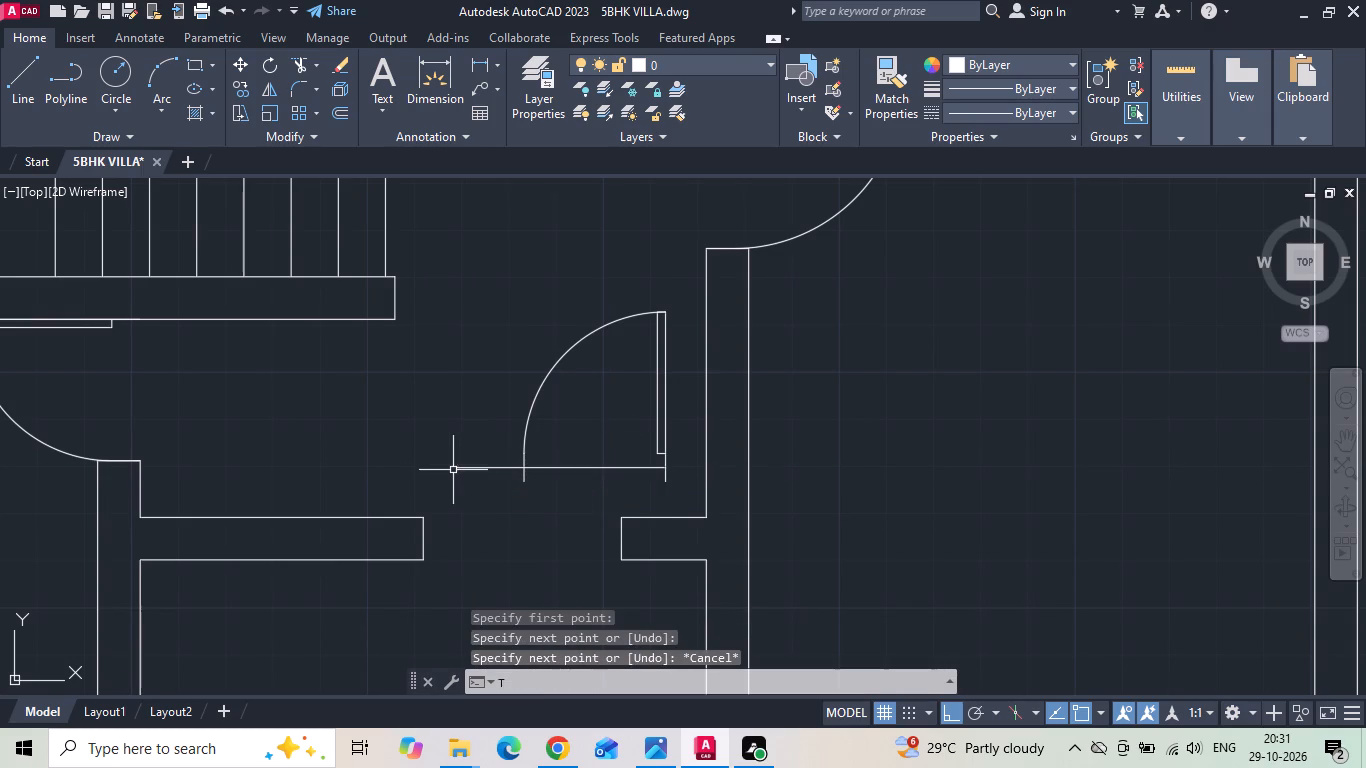
key("space")
key("space")
key("Escape")
key("t")
key("r")
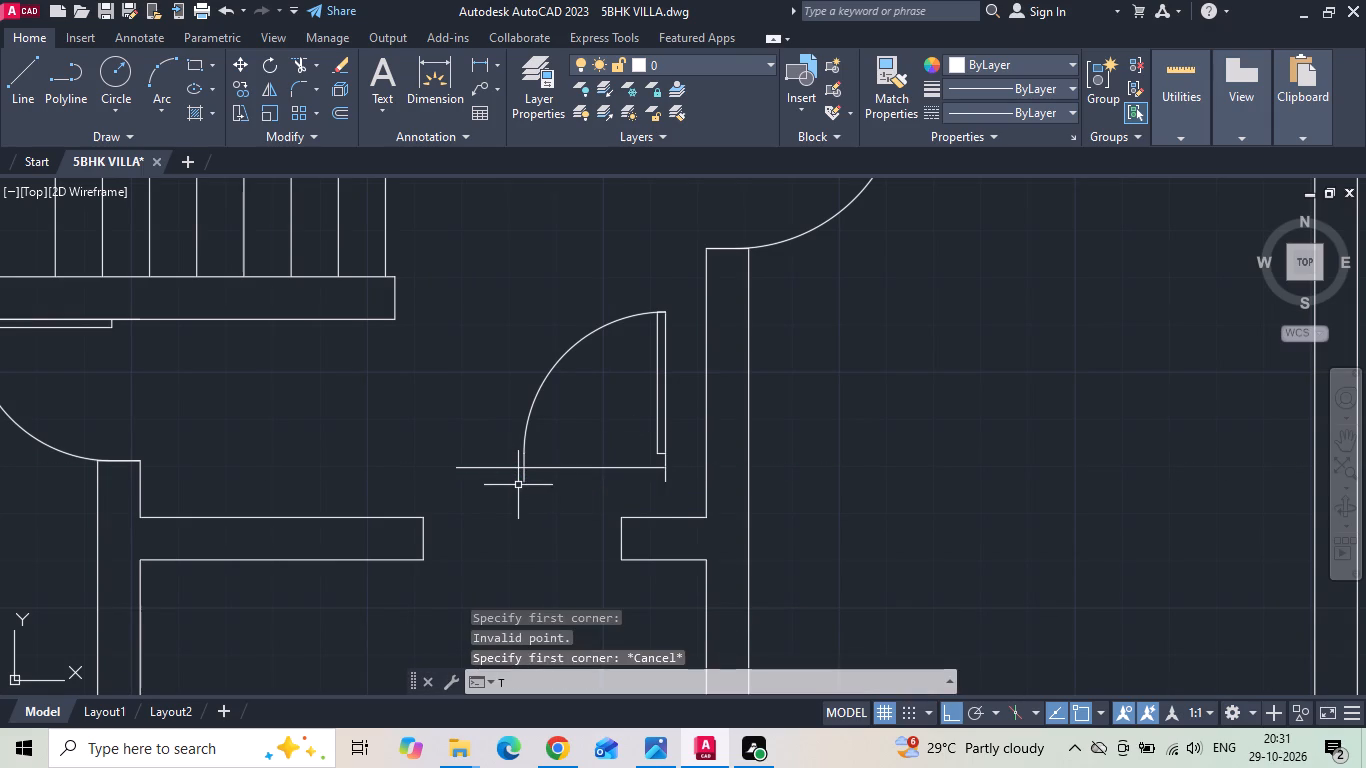
key("space")
left_click(523, 476)
left_click(666, 480)
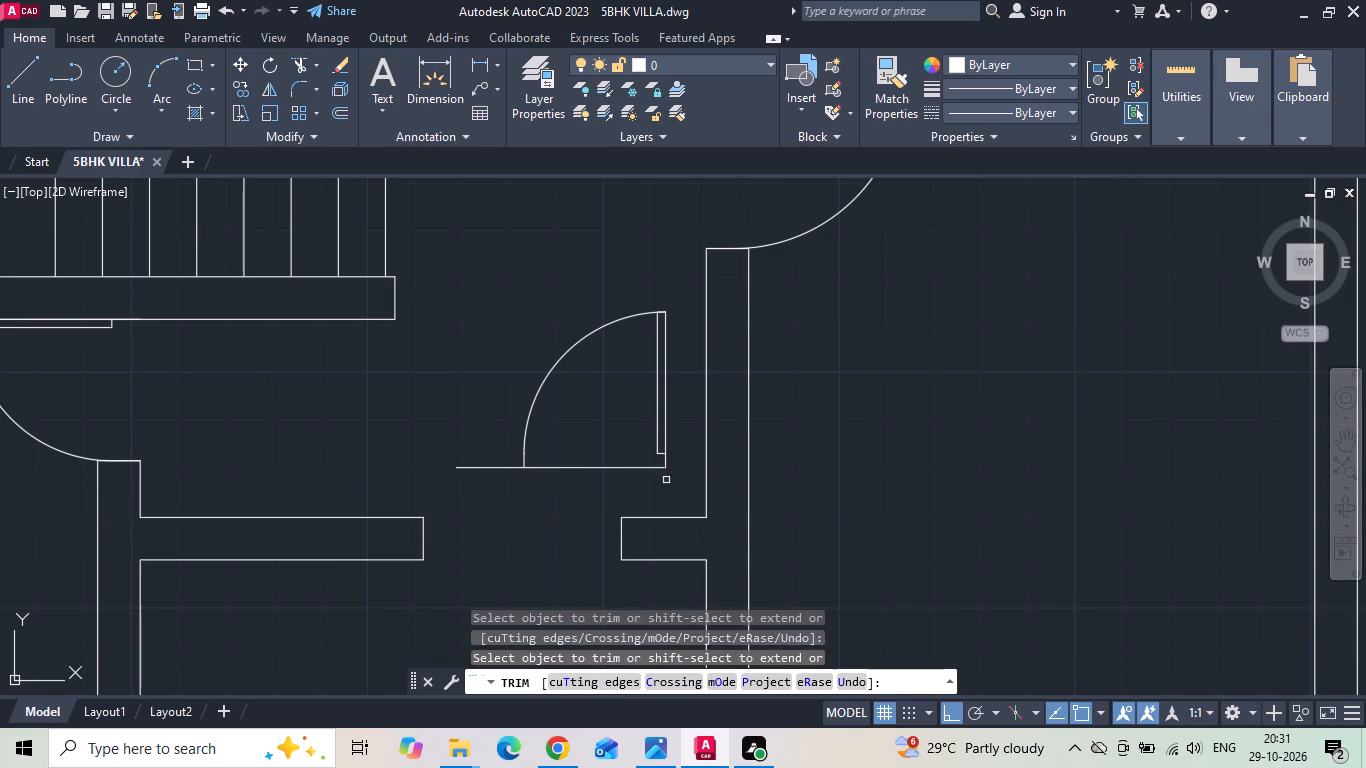
key("Escape")
Measure the exploded door's width along the horizontal line between its two jamb lines.
left_click(473, 58)
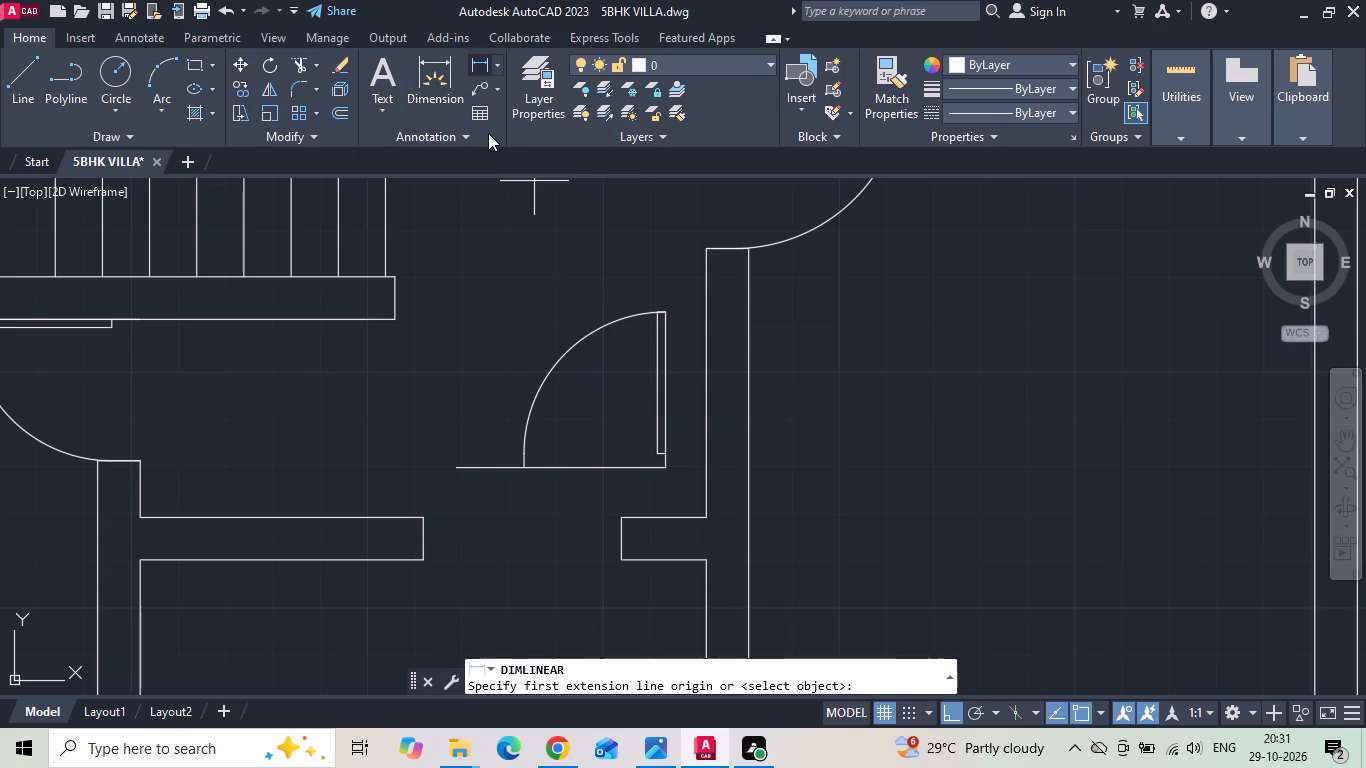
left_click_drag(527, 469, 541, 471)
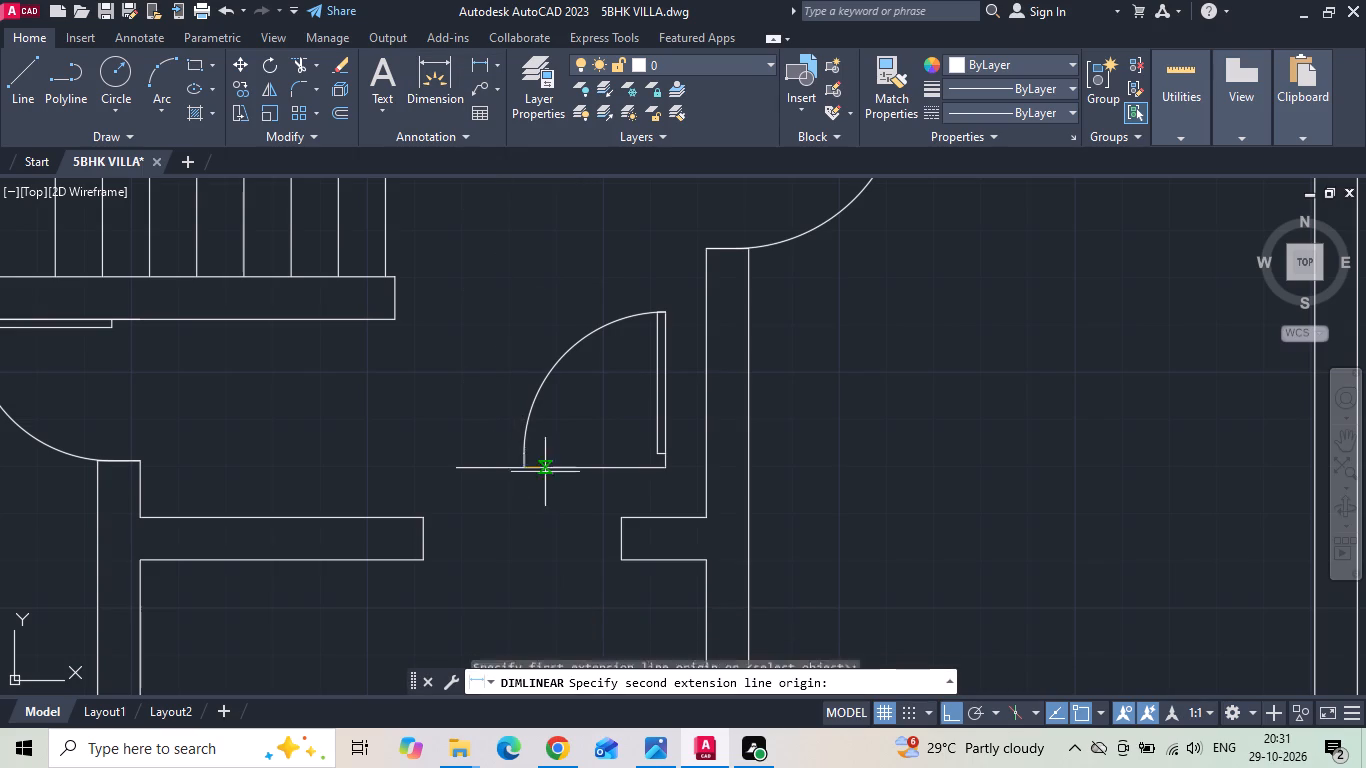
left_click(671, 465)
key("Escape")
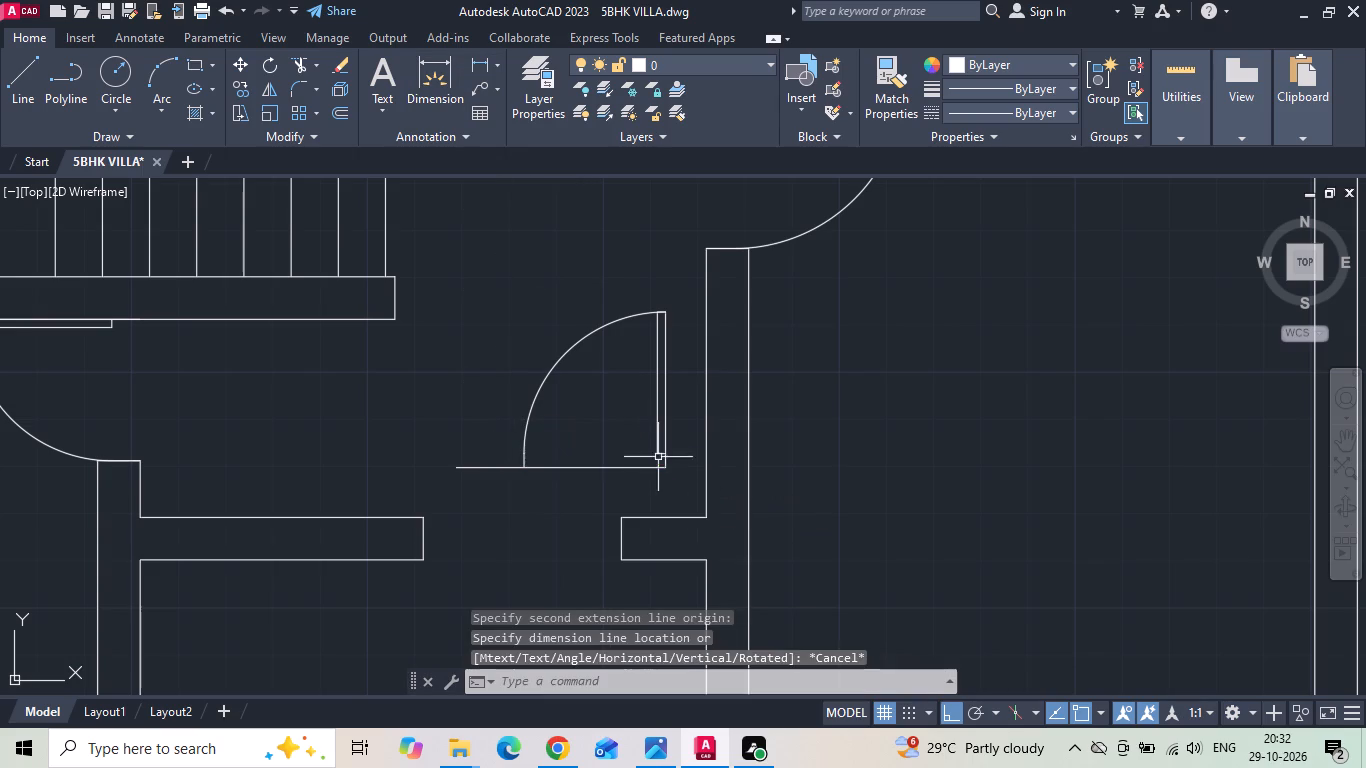
Delete the swing arc of the exploded door.
scroll(660, 285, "up", 1)
left_click(618, 348)
left_click(576, 322)
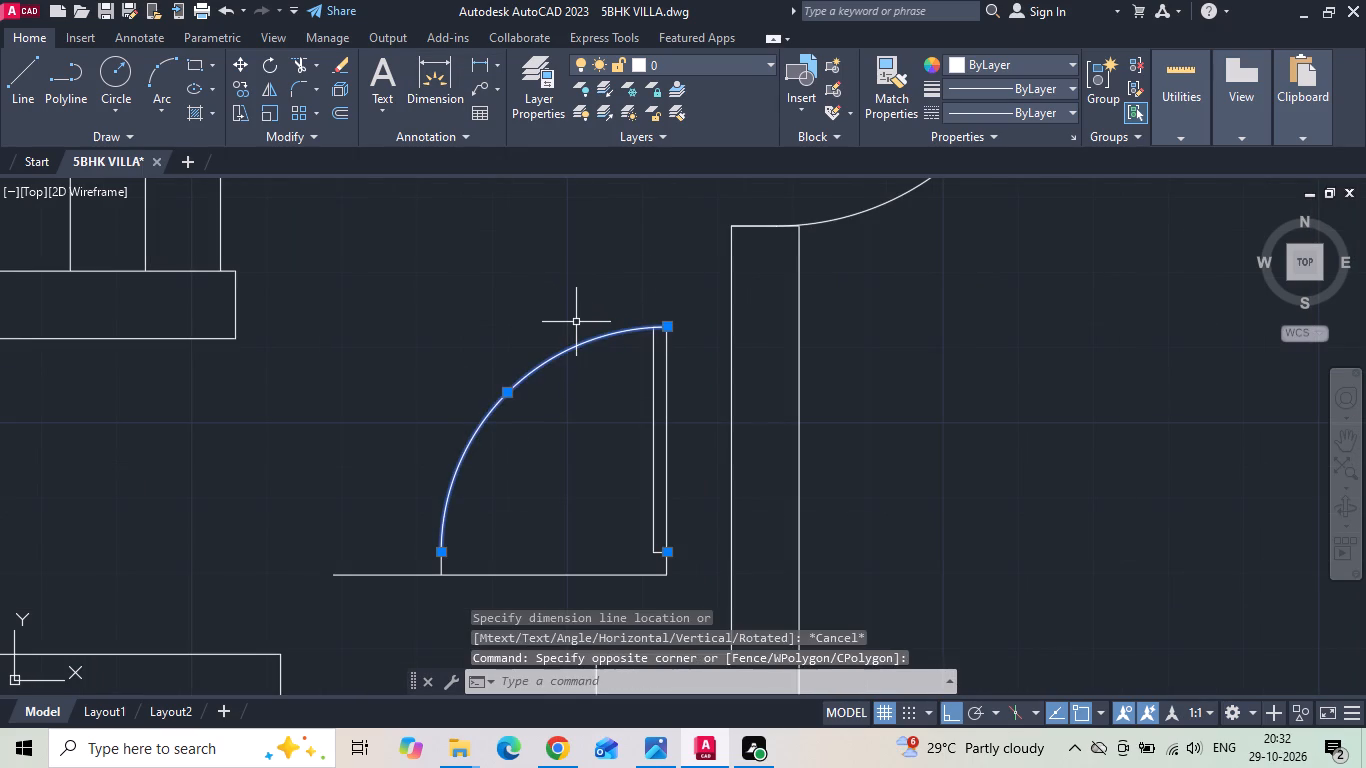
key("Delete")
Shorten the vertical door leaf by stretching its top edge down 9 inches.
left_click(661, 325)
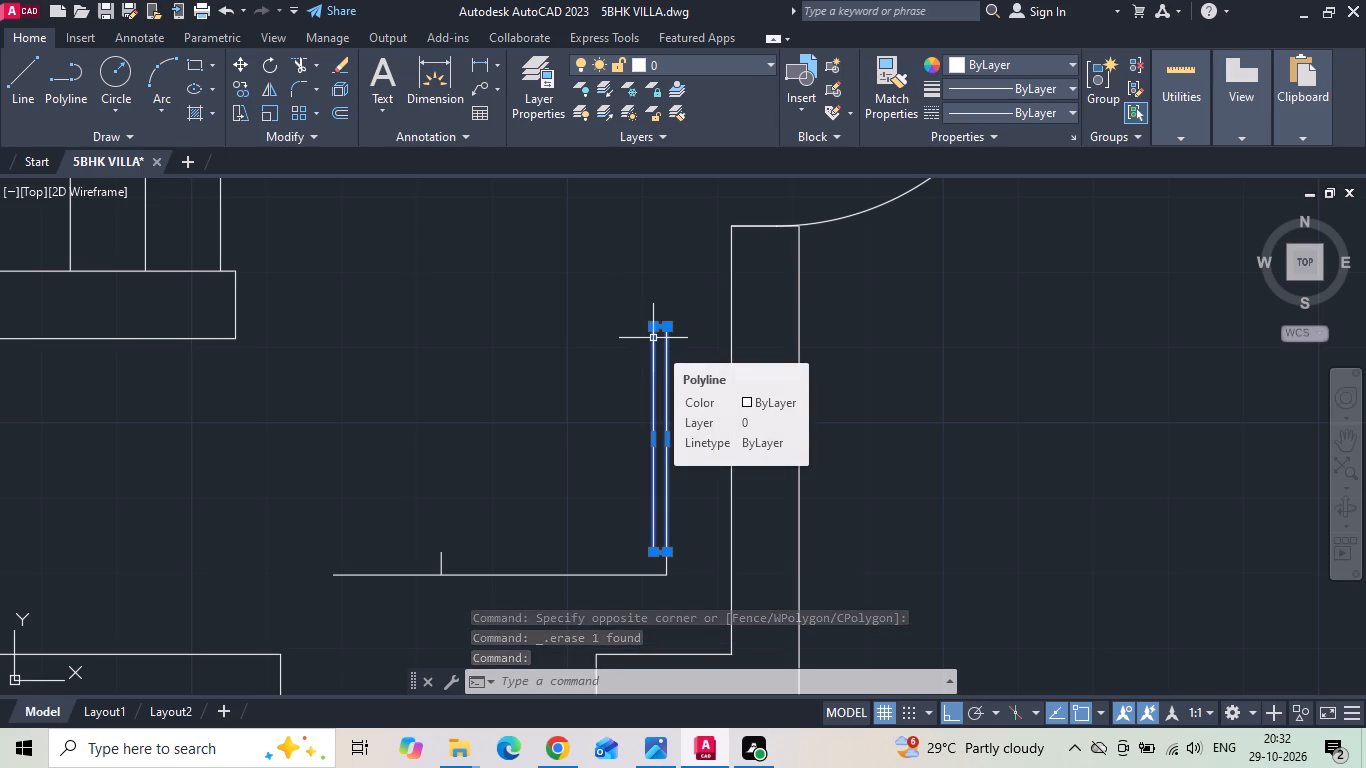
scroll(654, 338, "up", 1)
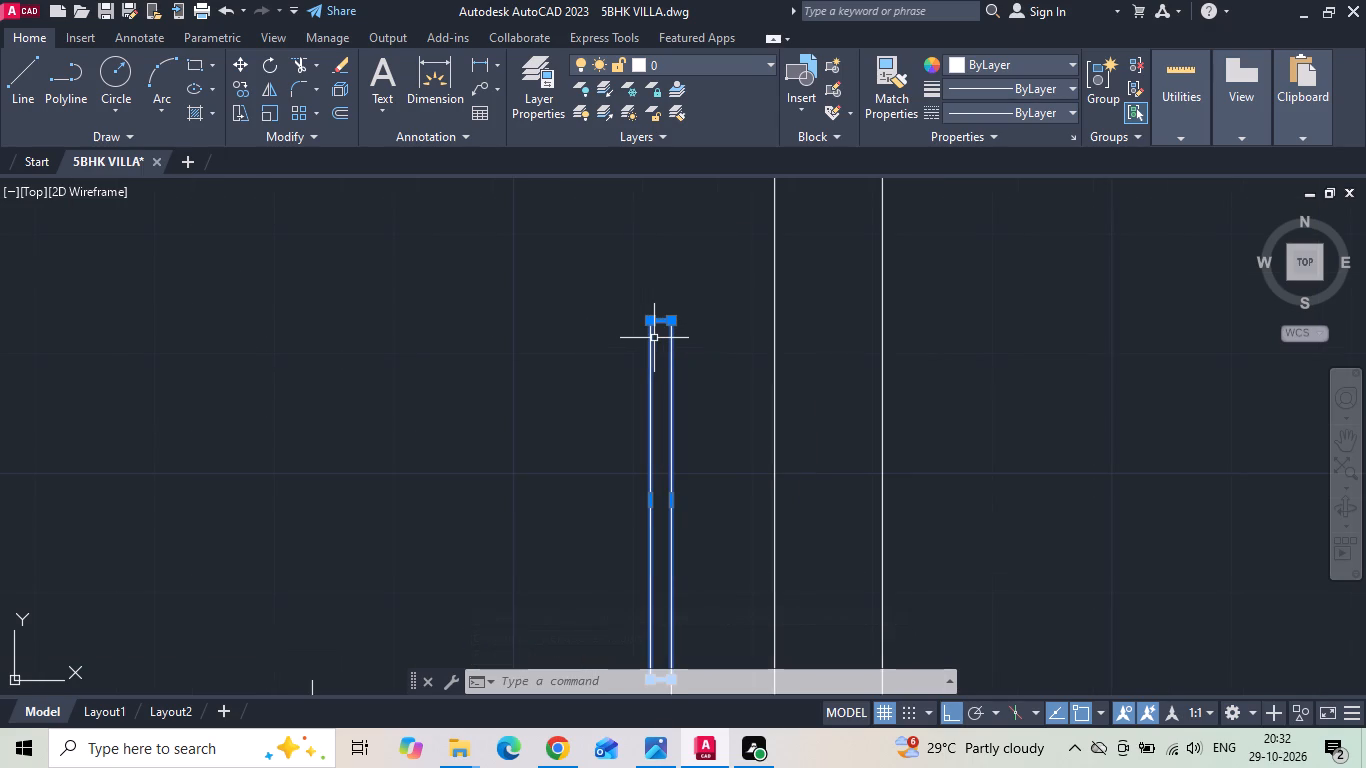
left_click(659, 324)
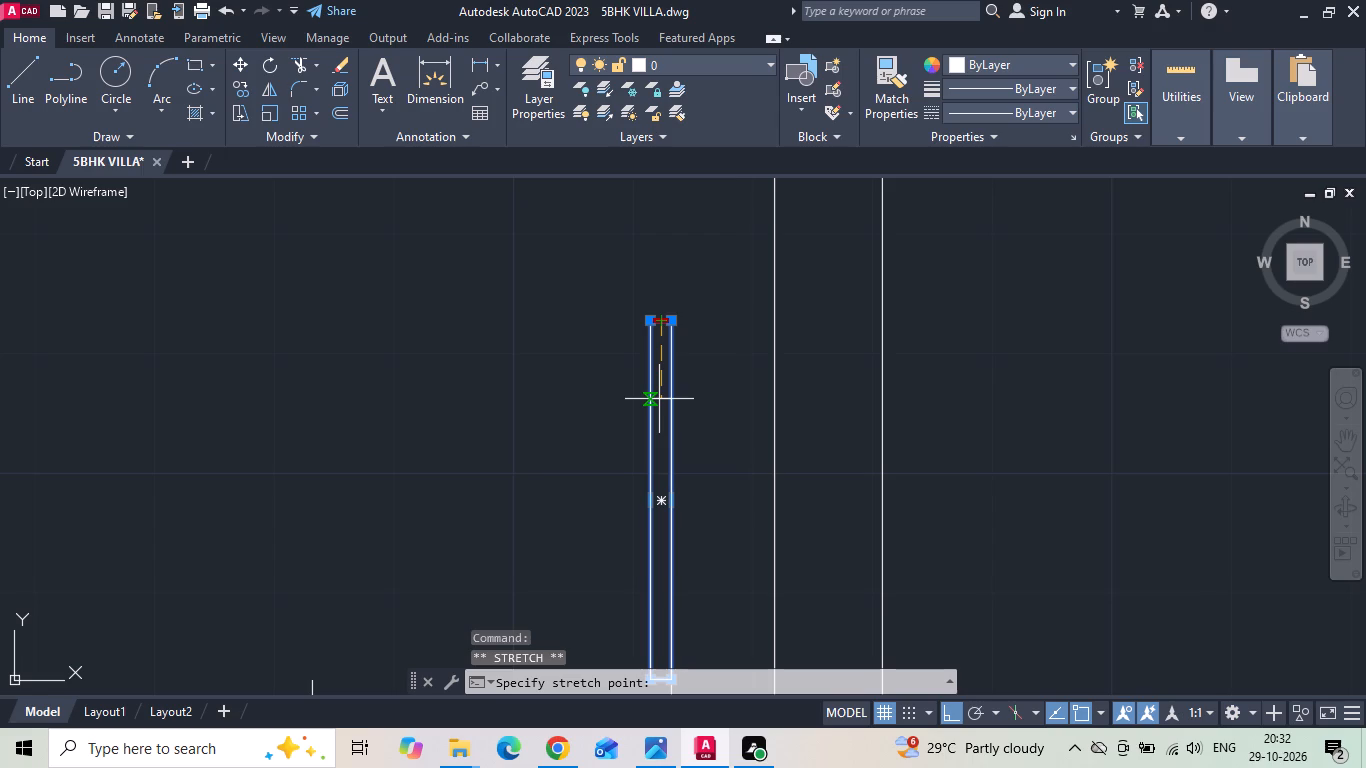
key("9")
key("Return")
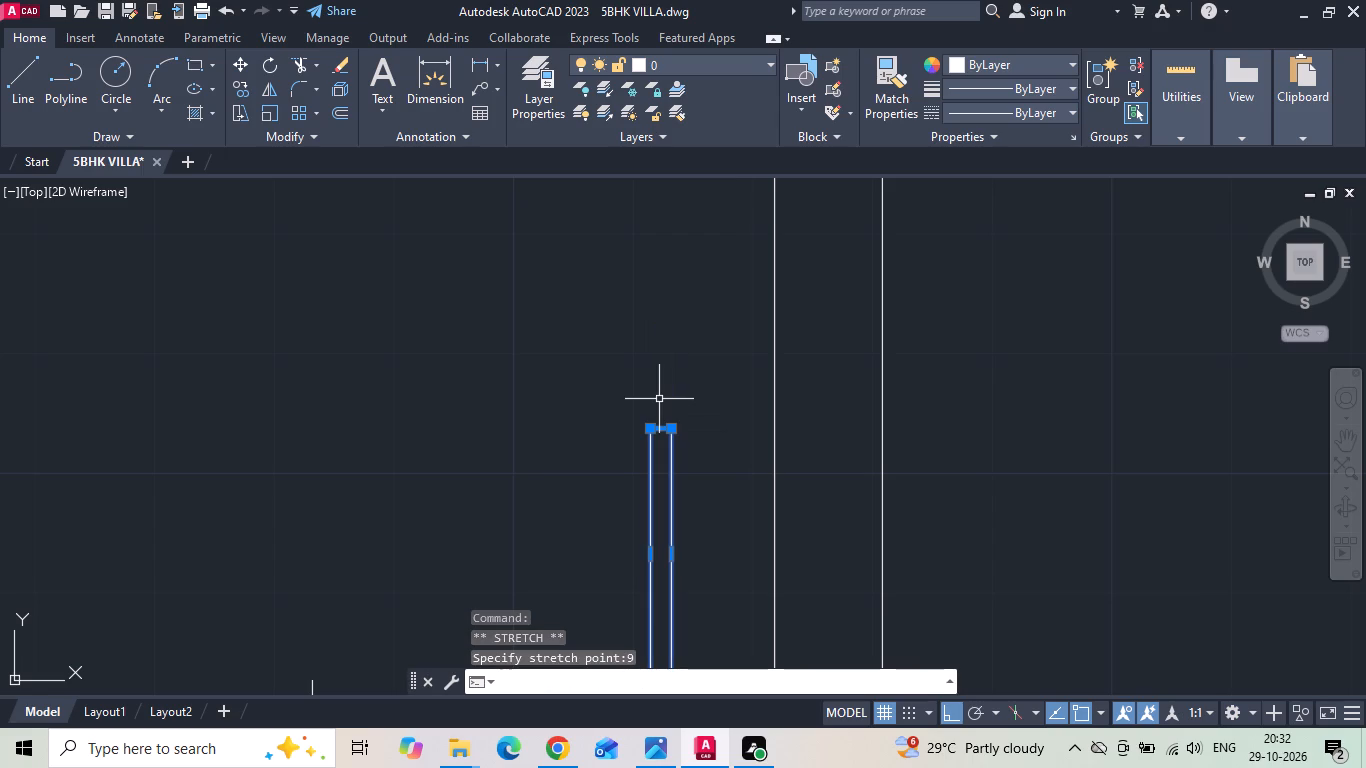
Move the short west jamb line 9 inches east toward the door leaf.
scroll(658, 397, "down", 3)
scroll(603, 434, "up", 2)
left_click(510, 493)
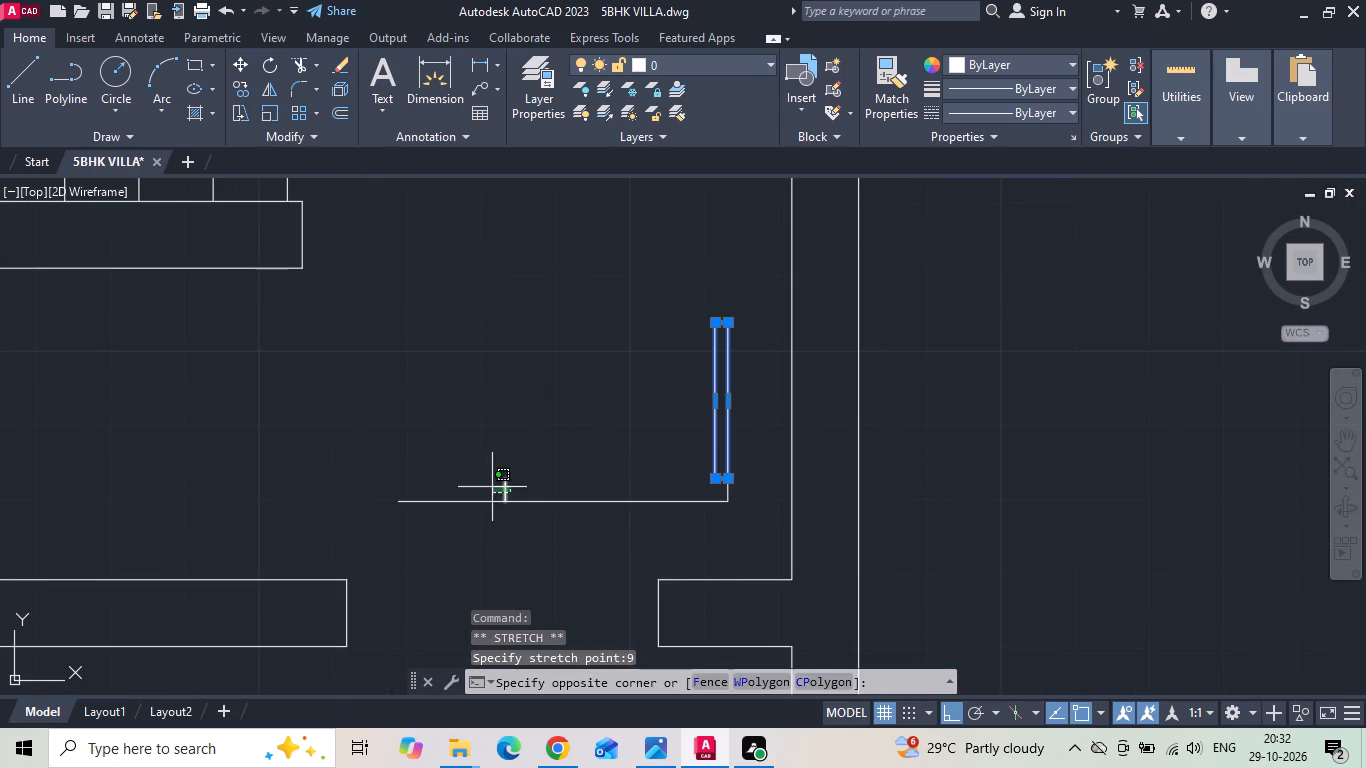
left_click(490, 487)
key("Escape")
key("Escape")
left_click_drag(538, 493, 524, 492)
scroll(528, 493, "up", 1)
left_click(470, 442)
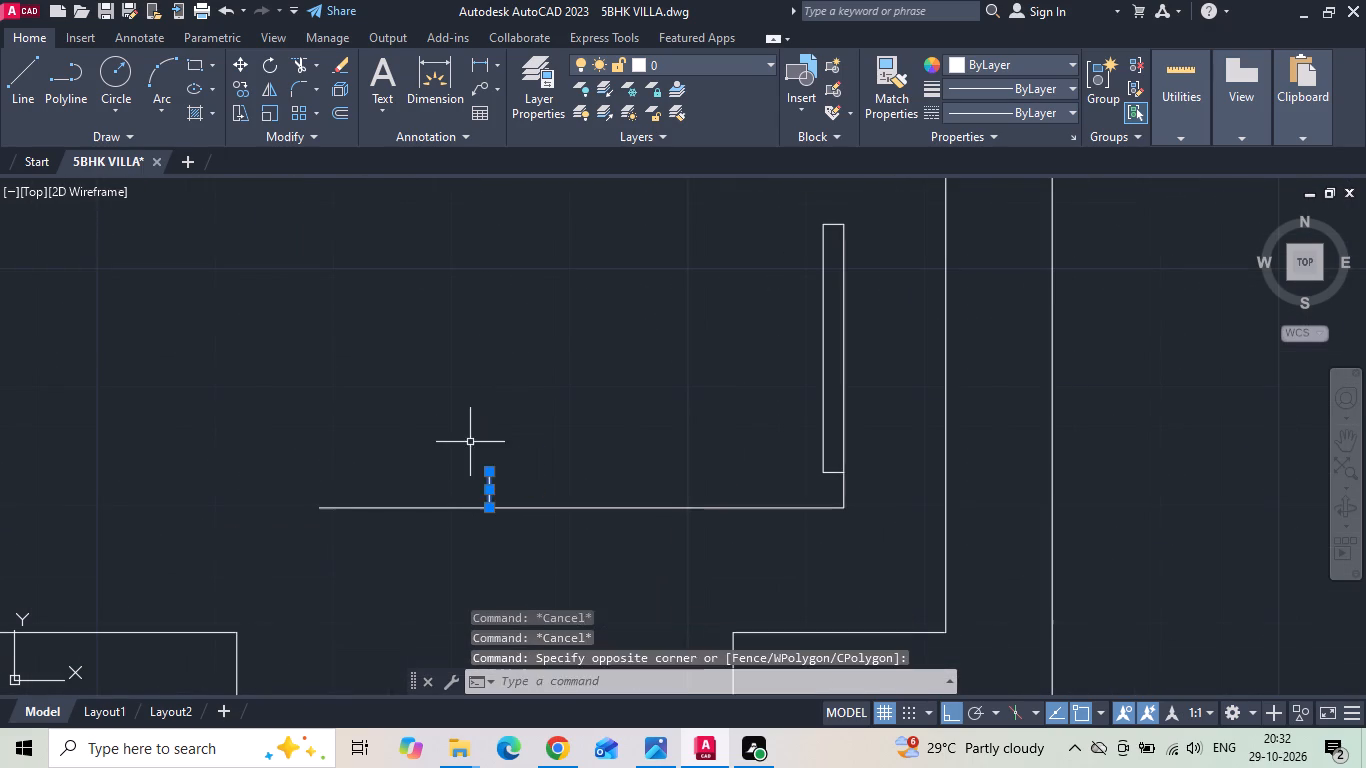
right_click(470, 441)
left_click(506, 366)
left_click_drag(557, 390, 602, 384)
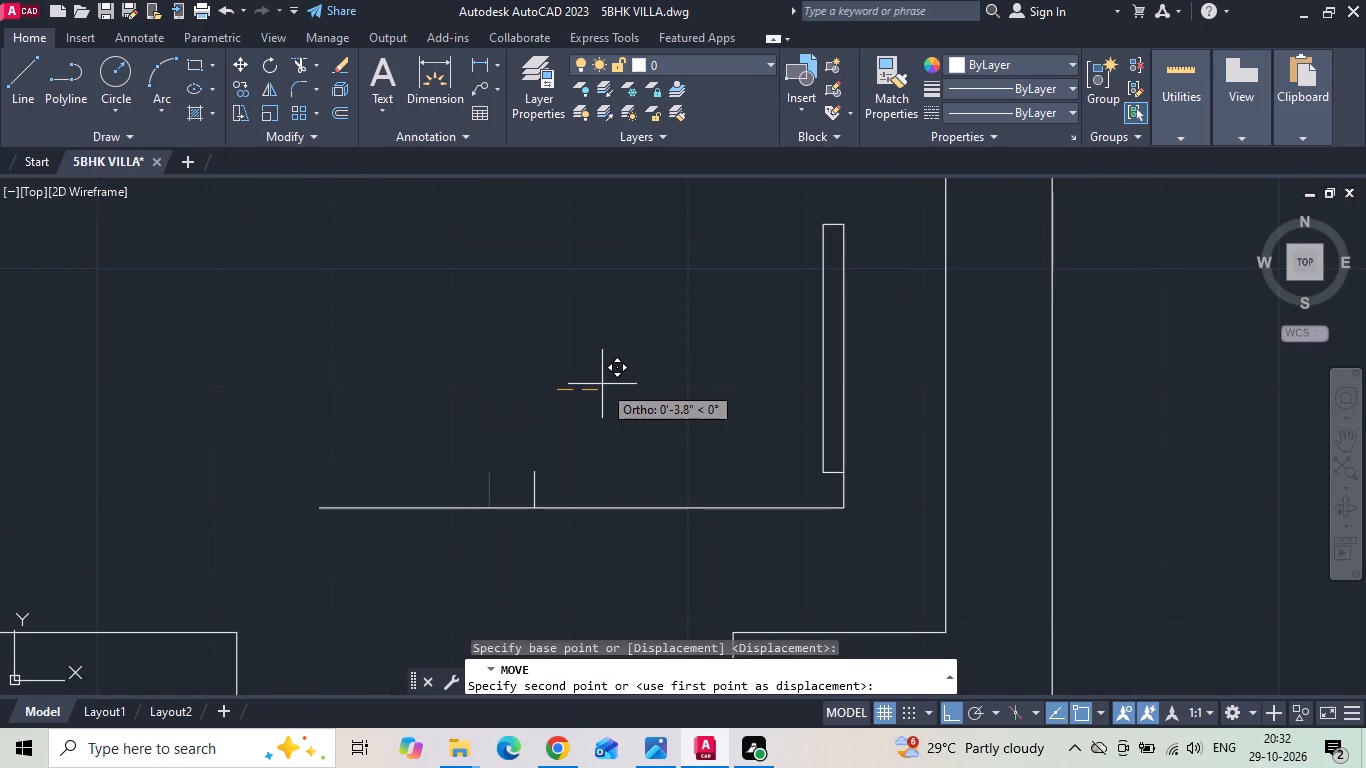
type("9")
key("space")
Draw a start-center-end swing arc from the leaf's top outer corner to the west jamb line, centred on the leaf's lower outer corner.
left_click(171, 116)
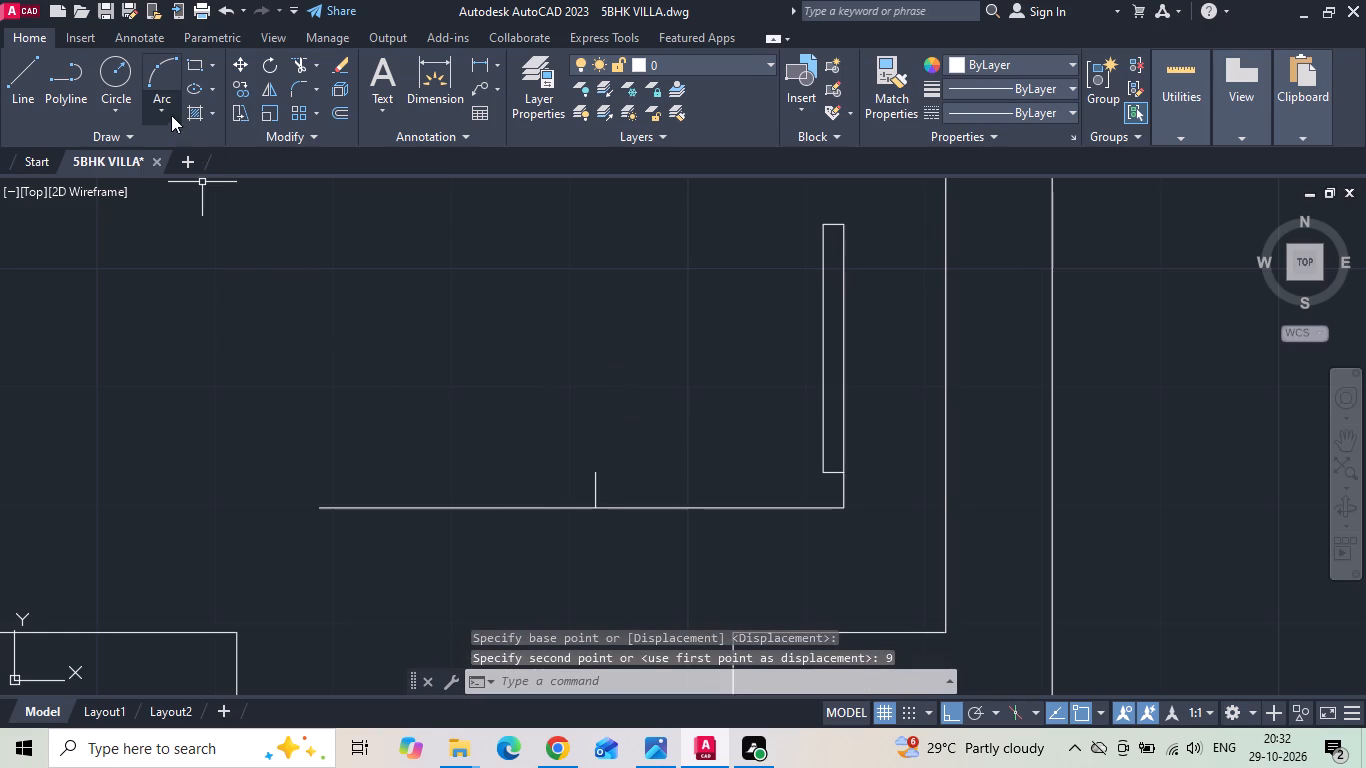
left_click(178, 184)
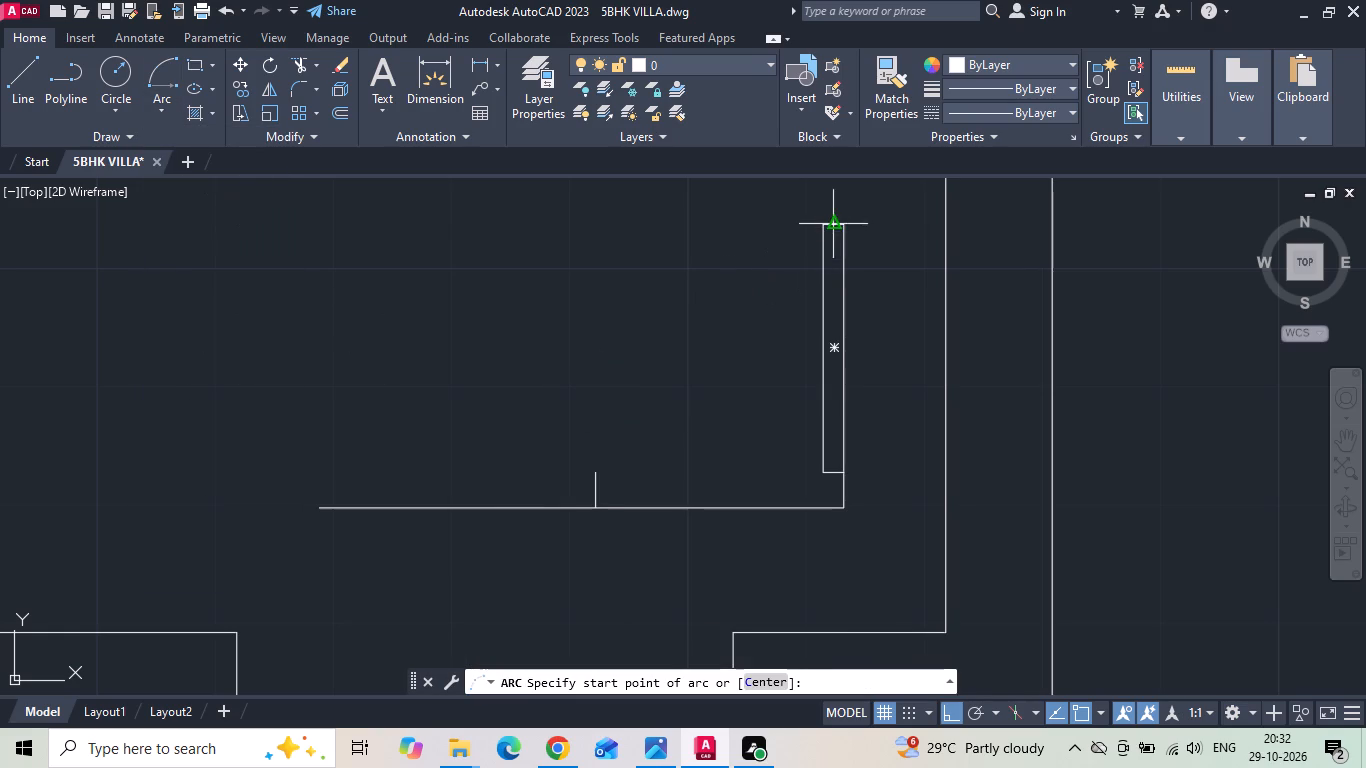
left_click_drag(848, 225, 853, 245)
left_click(839, 471)
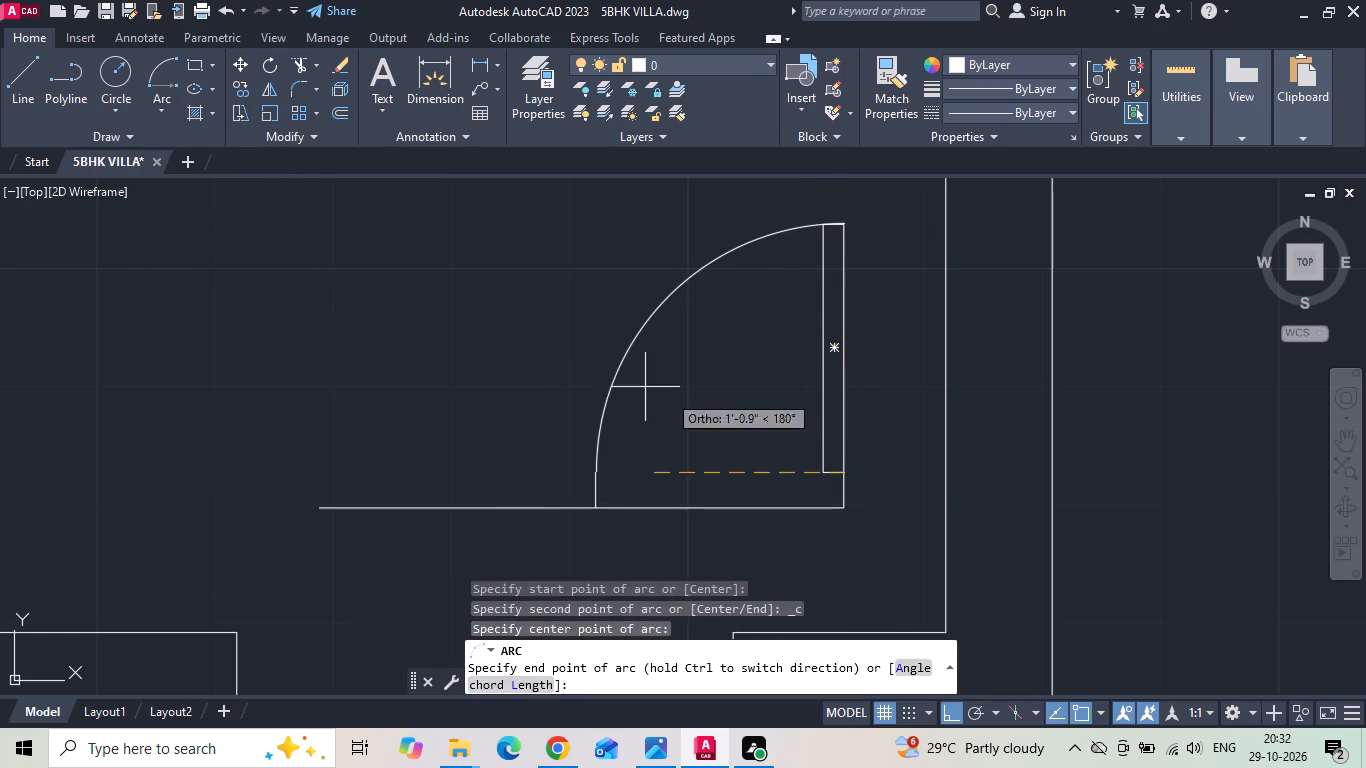
left_click(565, 353)
key("Escape")
Mirror the single door leaf, arc and jamb lines about the west jamb line, keeping the original, to form a double door.
left_click_drag(619, 489, 607, 488)
left_click(552, 416)
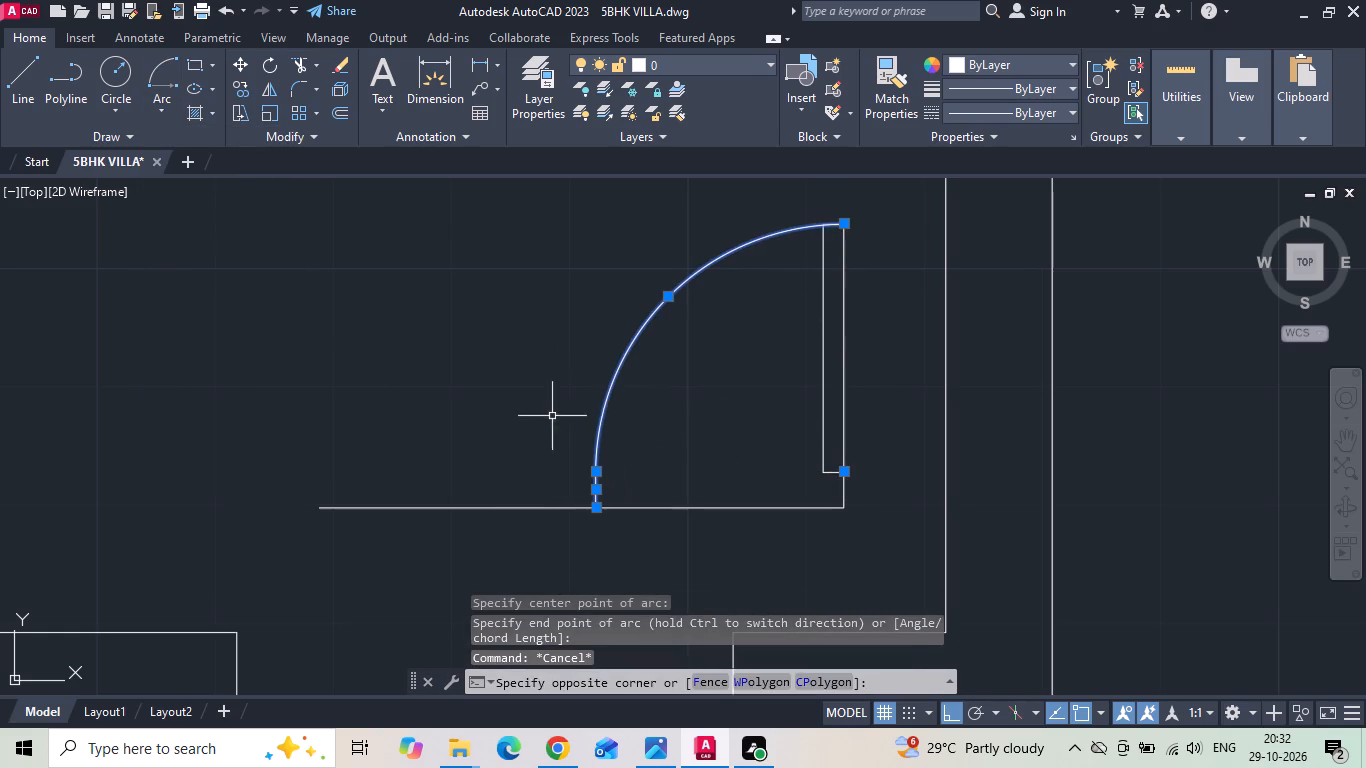
left_click_drag(883, 314, 830, 351)
left_click(730, 492)
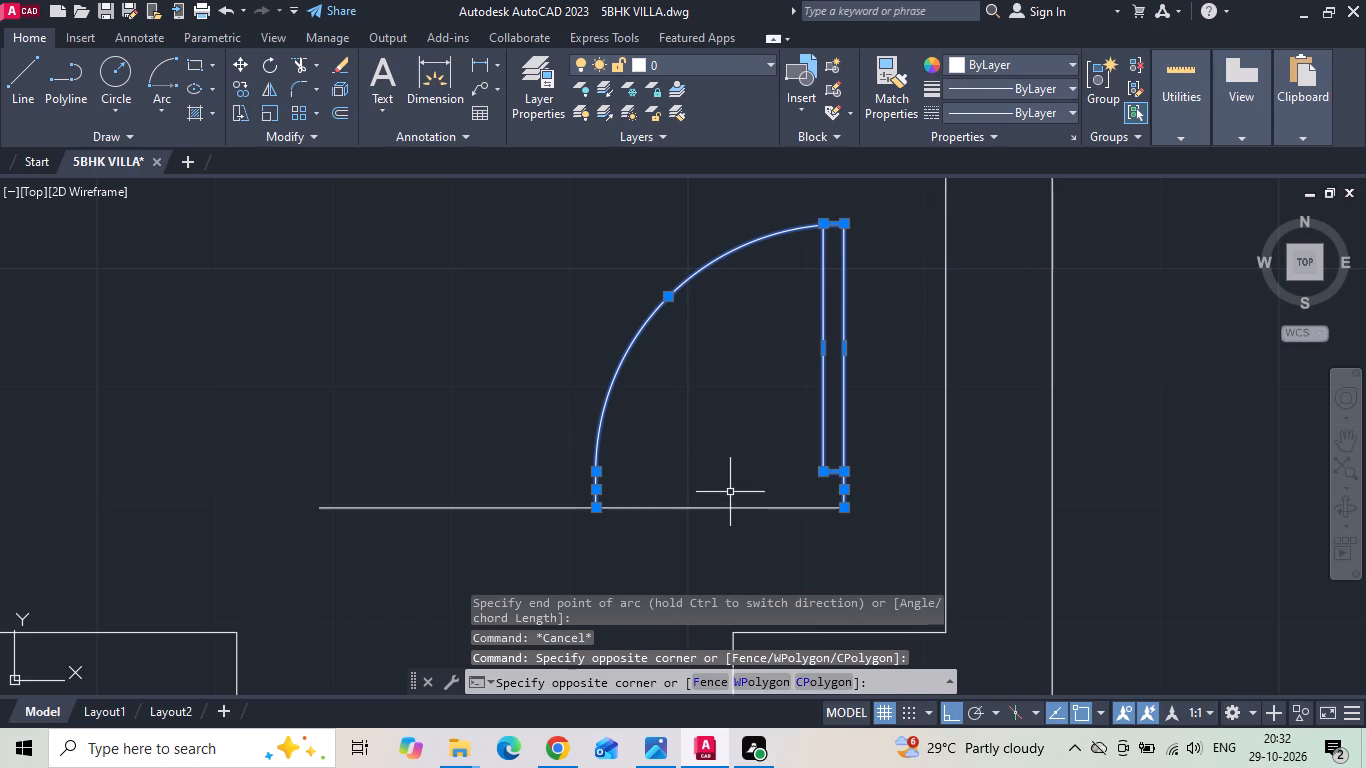
type("MI")
key("space")
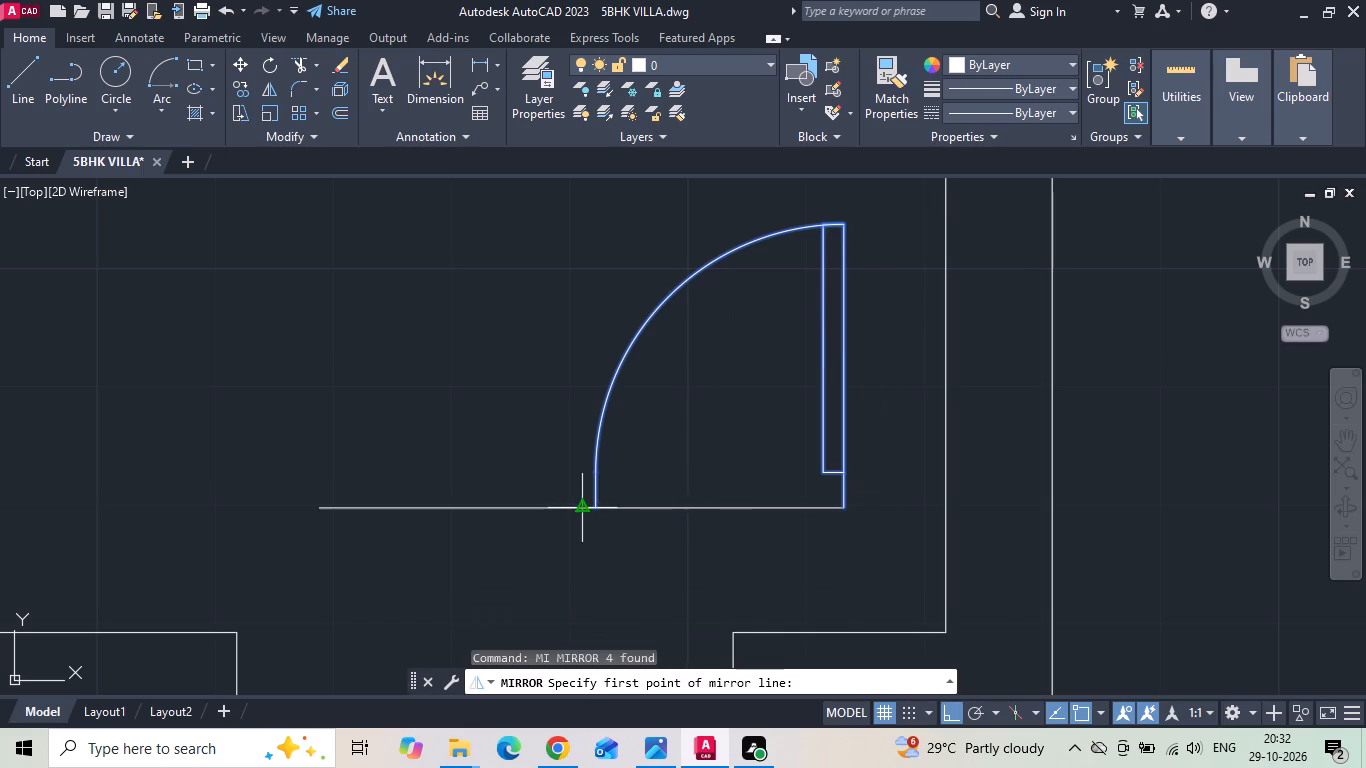
left_click(592, 504)
left_click(557, 564)
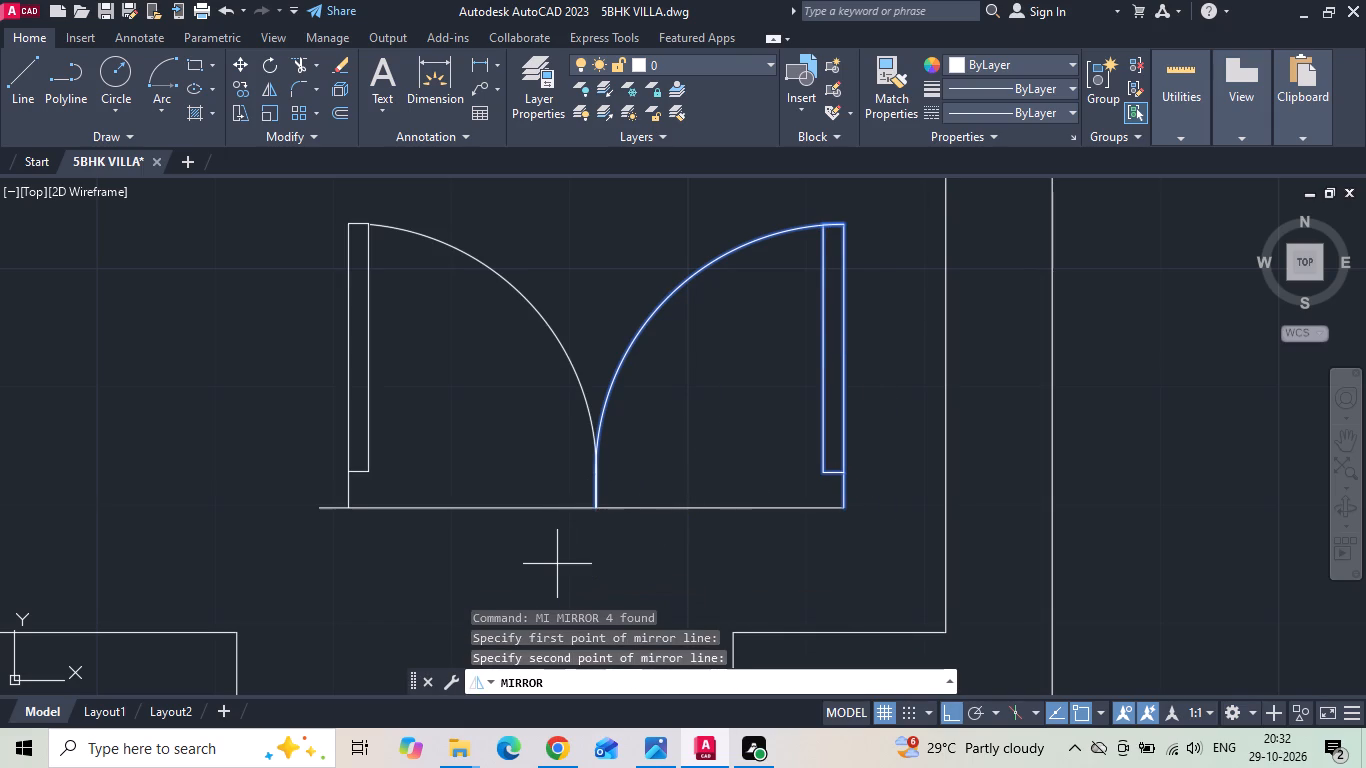
key("n")
key("space")
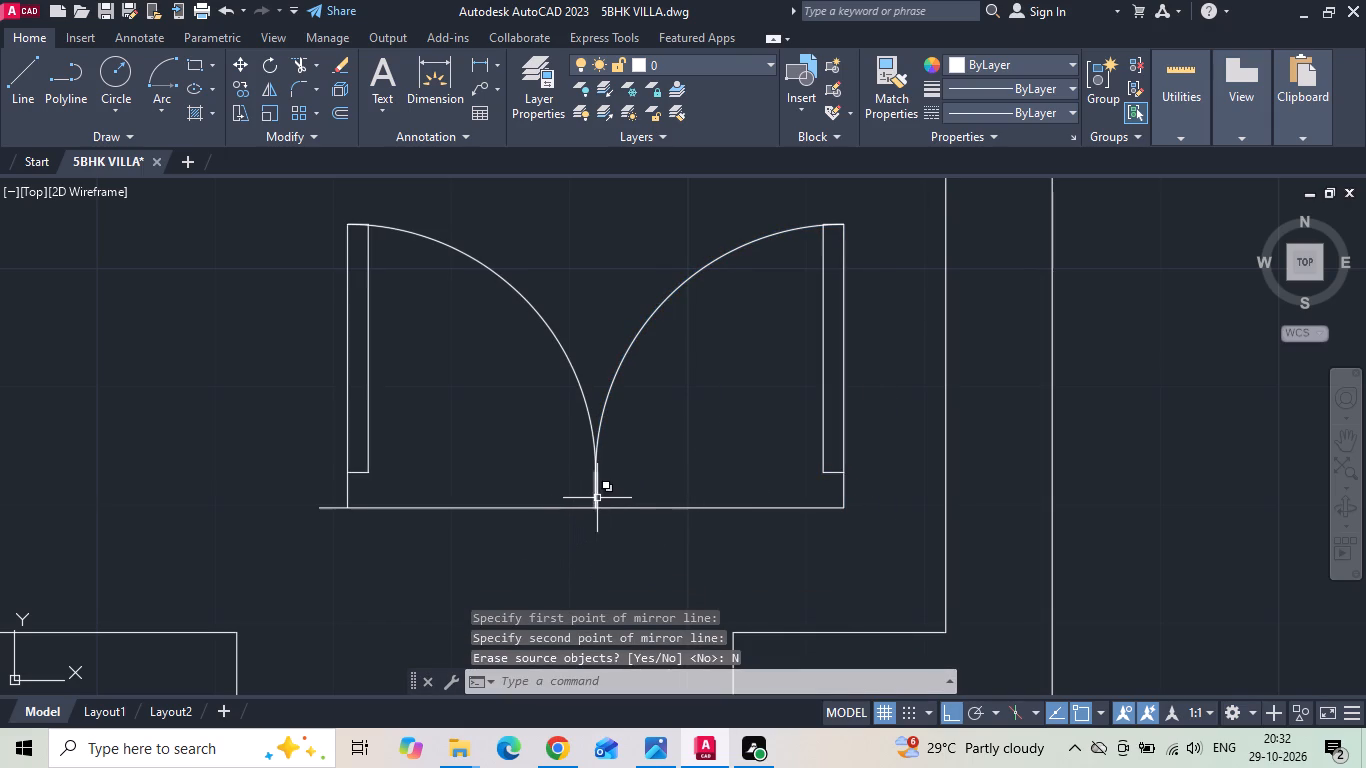
Delete the overlapping jamb lines where the two swing arcs meet and the horizontal base line beneath the double door.
left_click(599, 498)
left_click(563, 496)
key("Delete")
left_click_drag(655, 492, 608, 536)
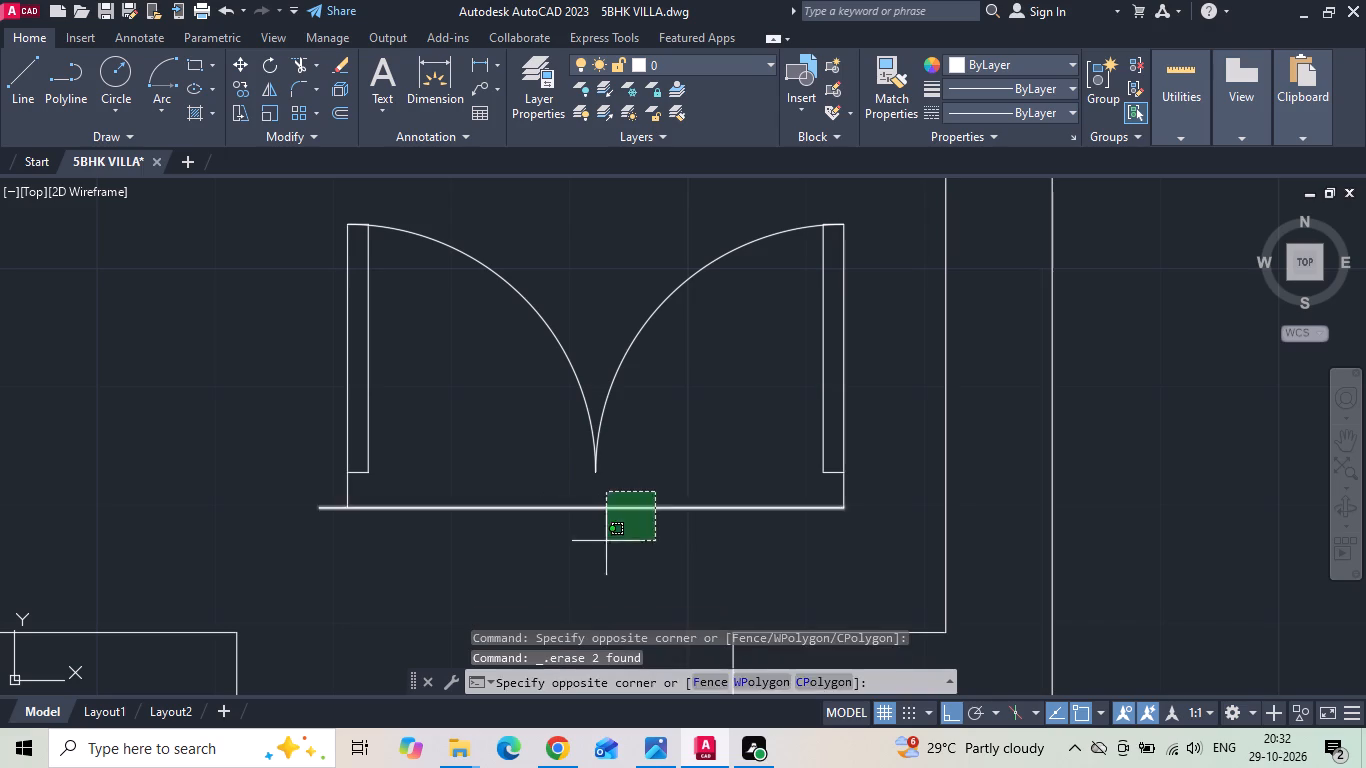
left_click(605, 542)
key("Delete")
Move the double door by its west jamb's lower end to the midpoint of the opening's west wall end, south of the stairs.
scroll(710, 440, "down", 2)
left_click_drag(771, 345, 768, 376)
left_click(526, 491)
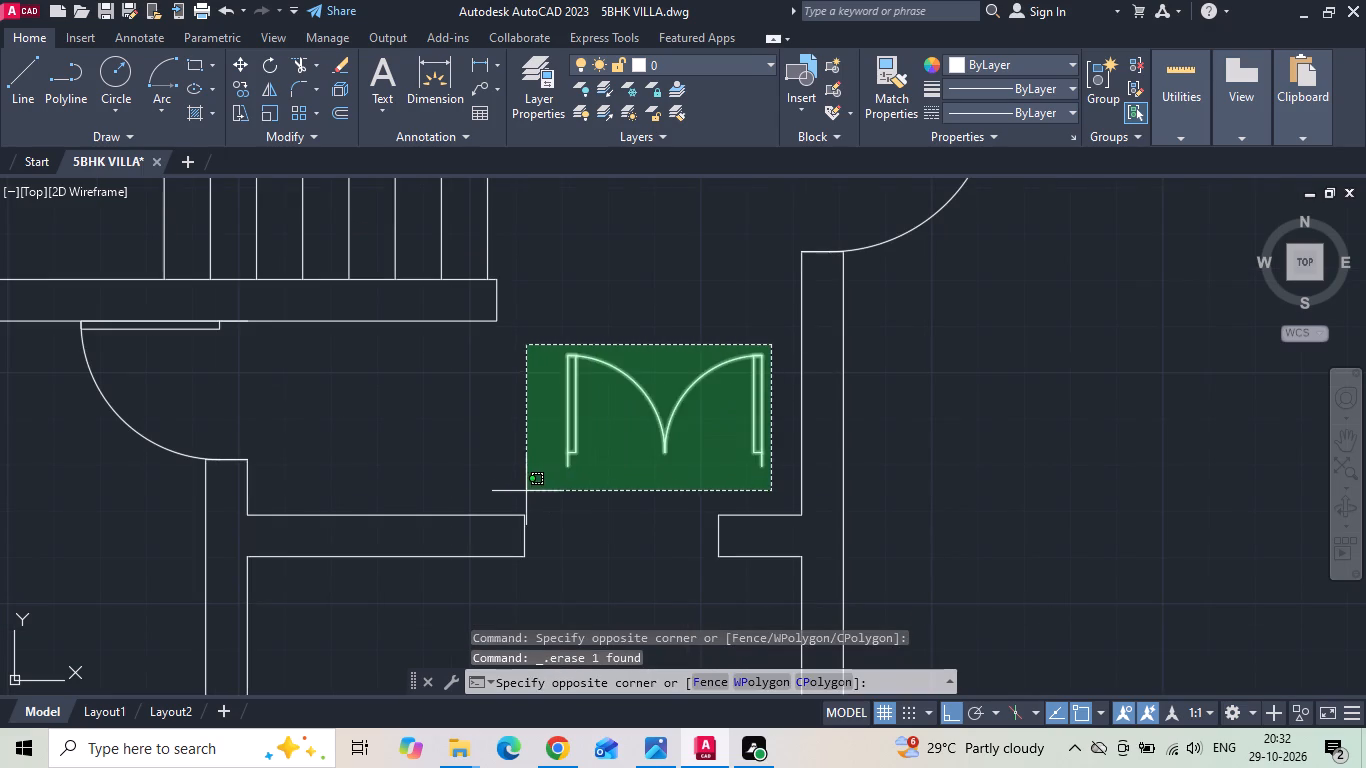
right_click(526, 490)
left_click(566, 160)
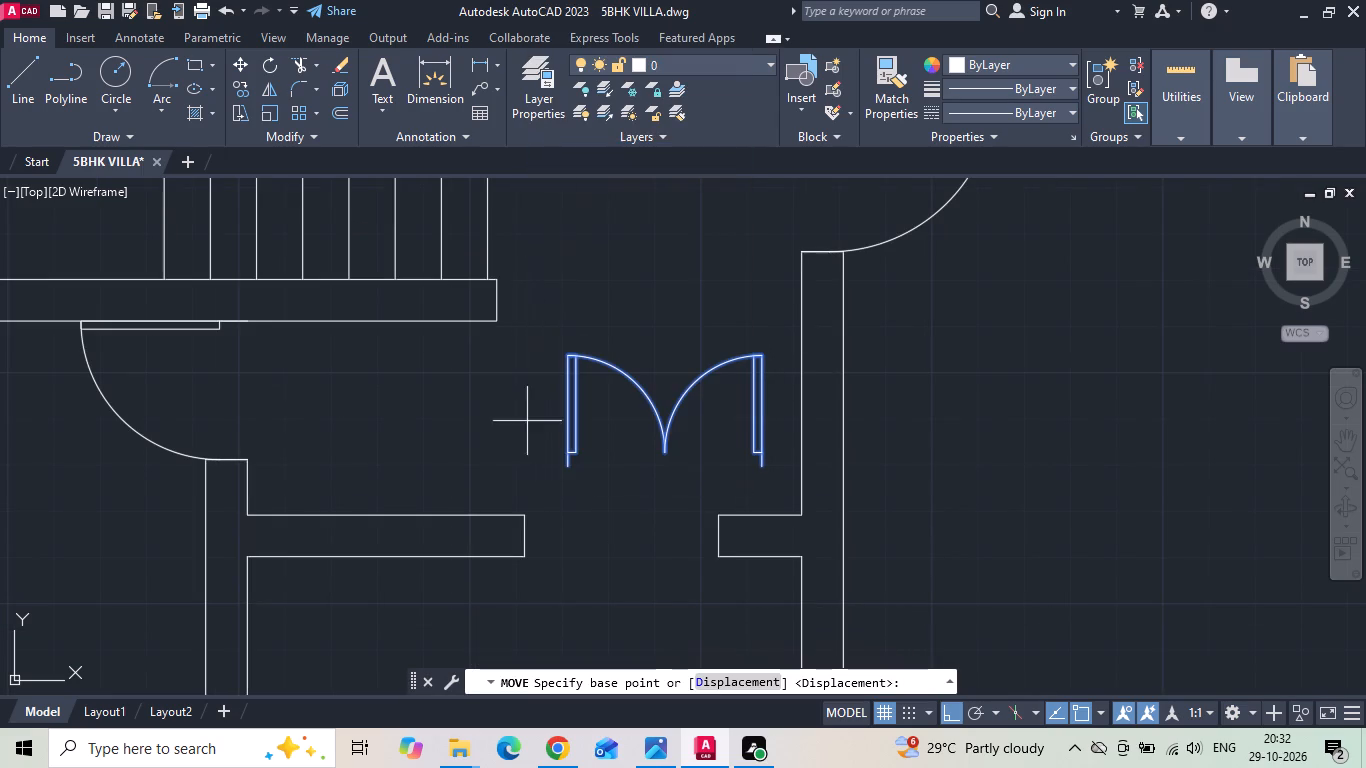
left_click_drag(563, 472, 562, 486)
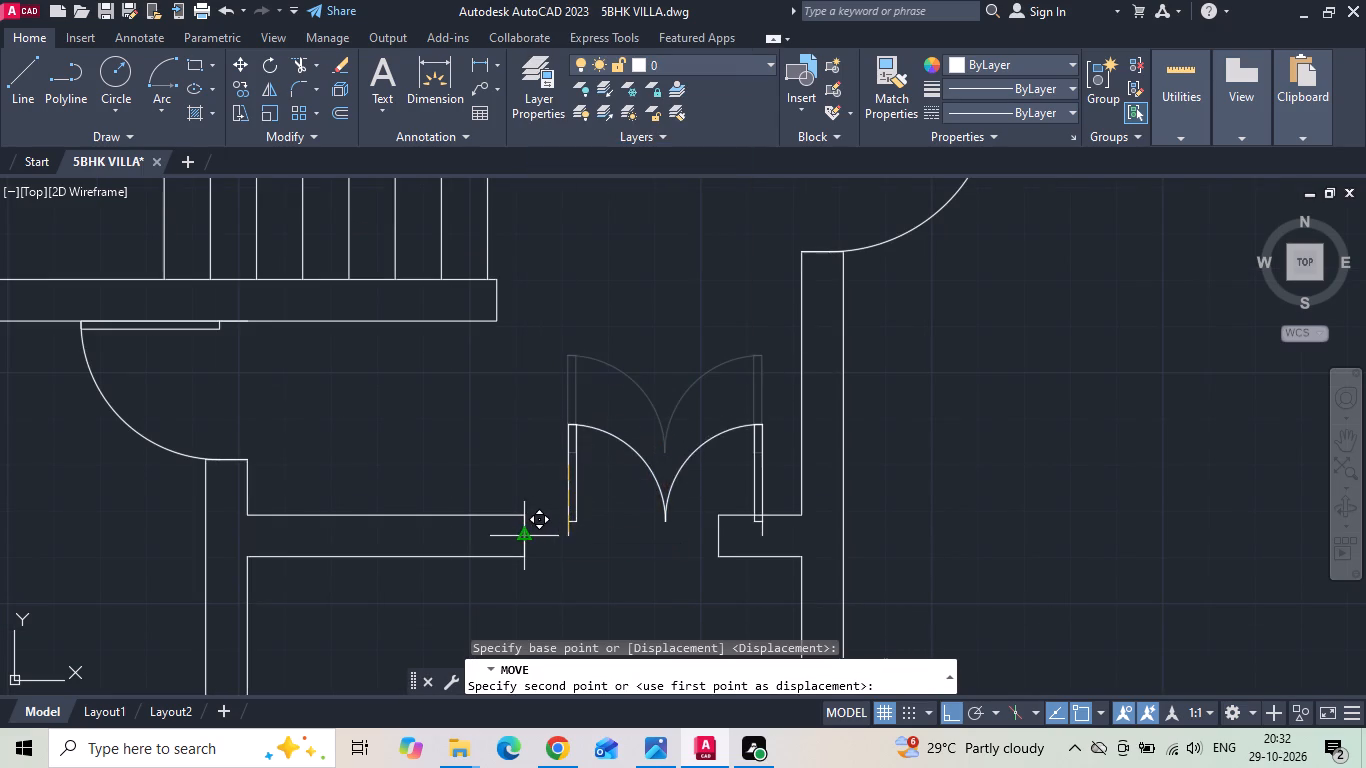
left_click(530, 539)
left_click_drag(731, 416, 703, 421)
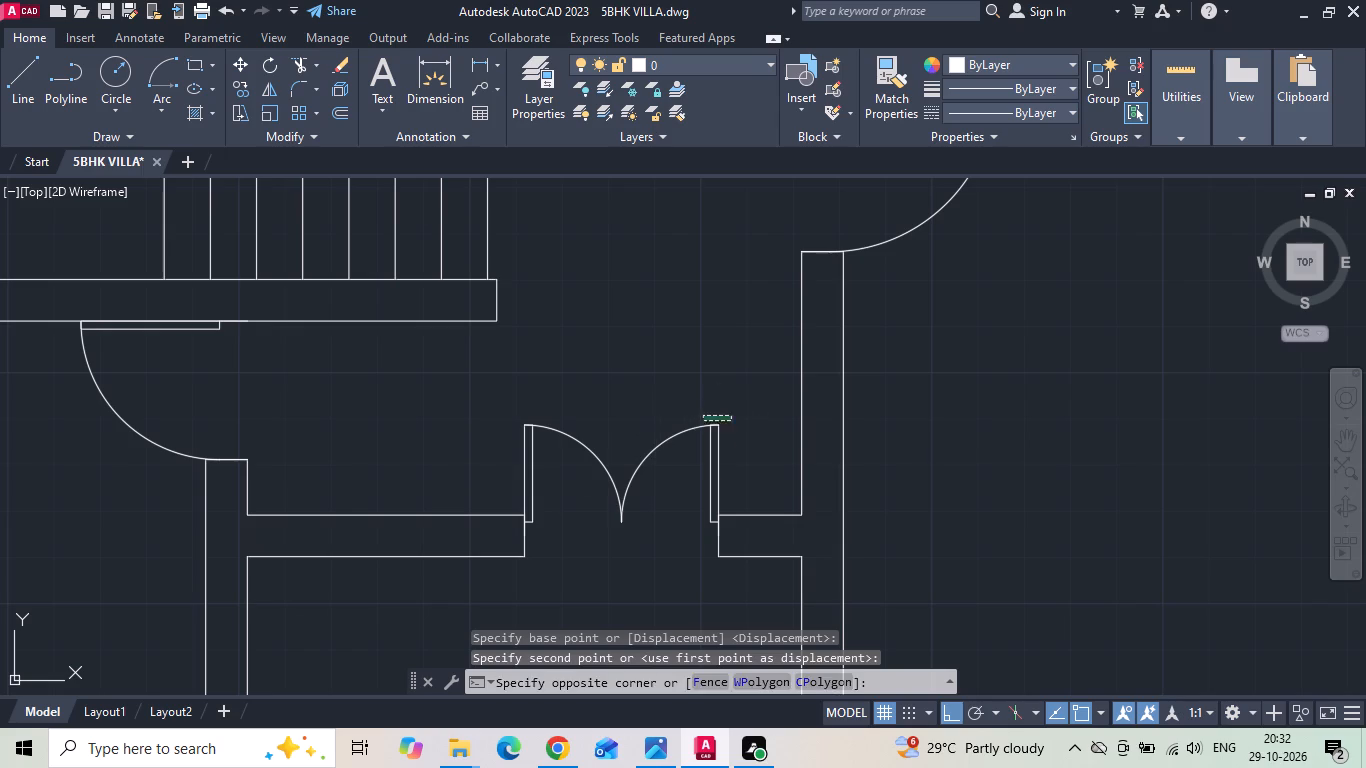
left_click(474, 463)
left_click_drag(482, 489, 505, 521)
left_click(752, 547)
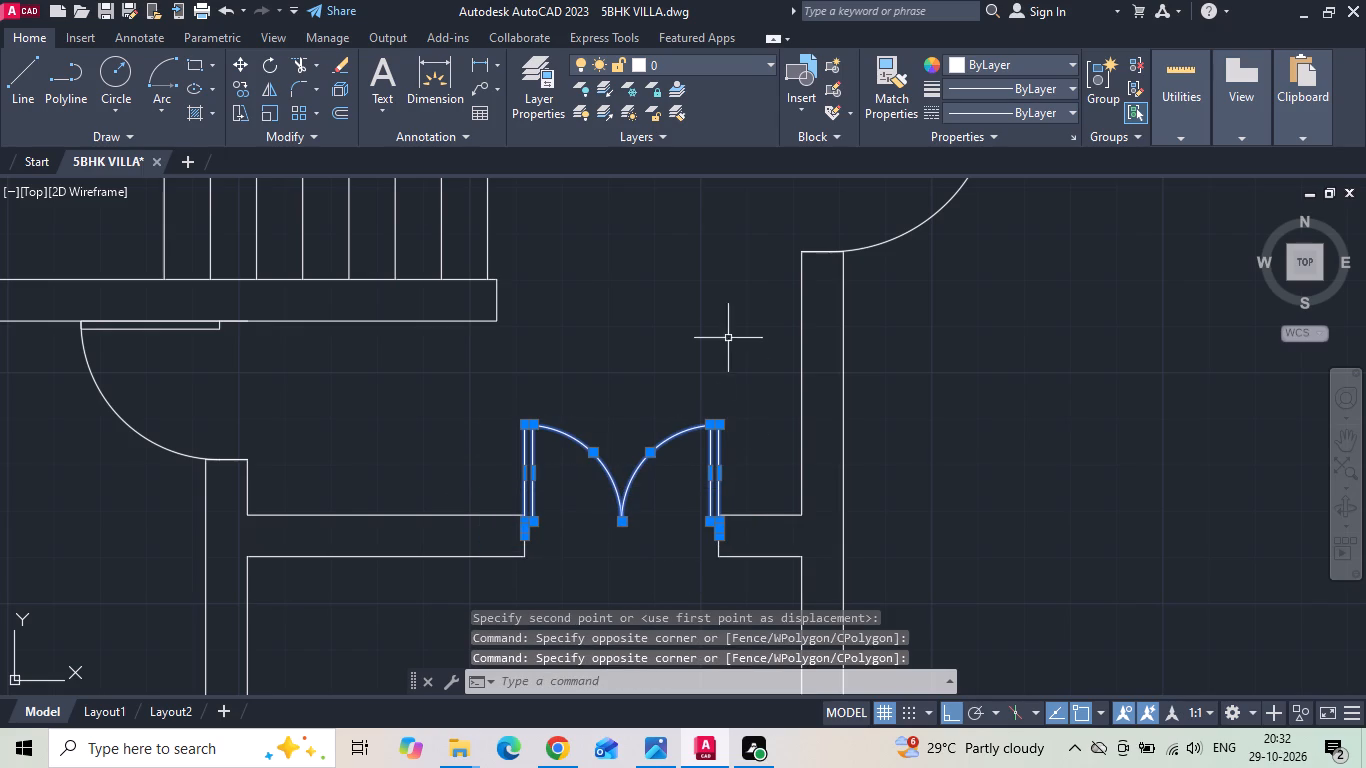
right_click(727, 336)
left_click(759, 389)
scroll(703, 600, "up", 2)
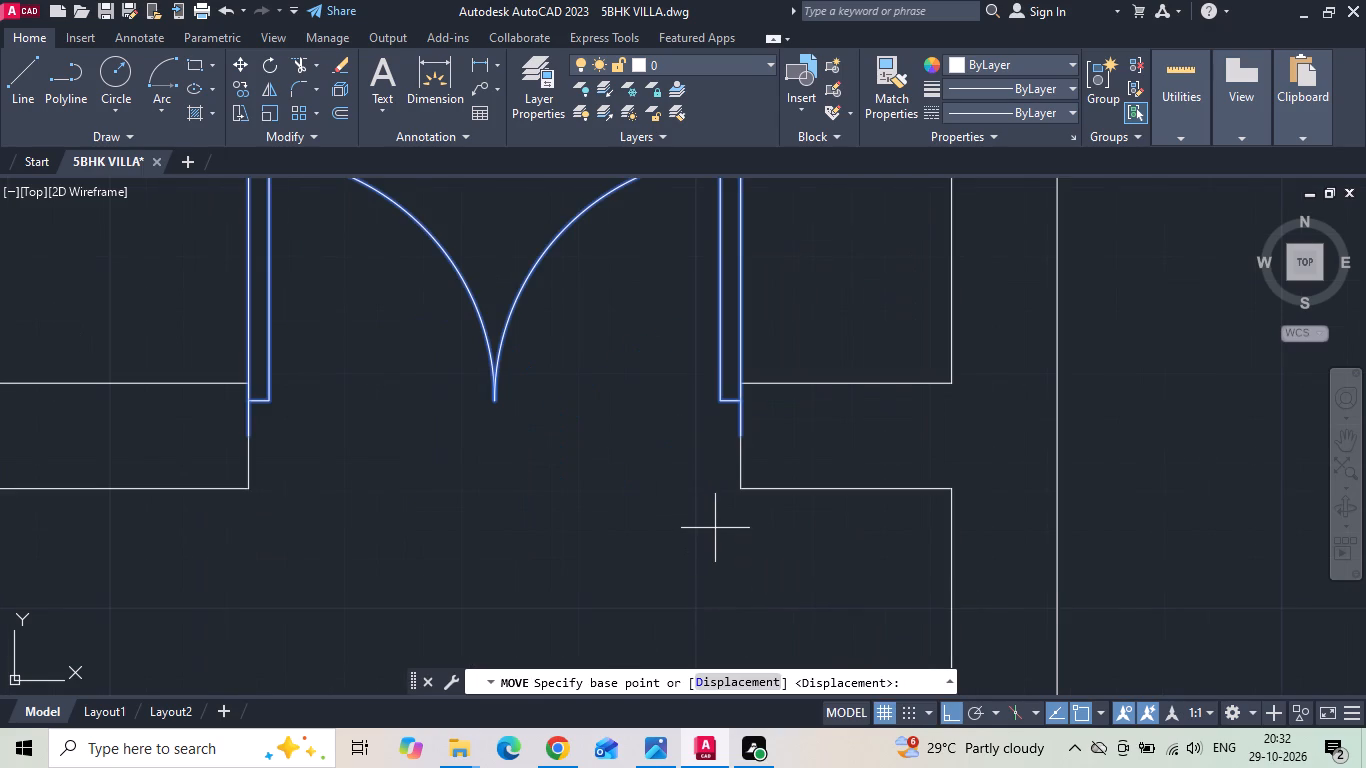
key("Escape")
Copy the single door south of the stairs in the third plan to the ground floor foyer entrance, its west jamb at the wall stub's corner.
scroll(658, 526, "down", 2)
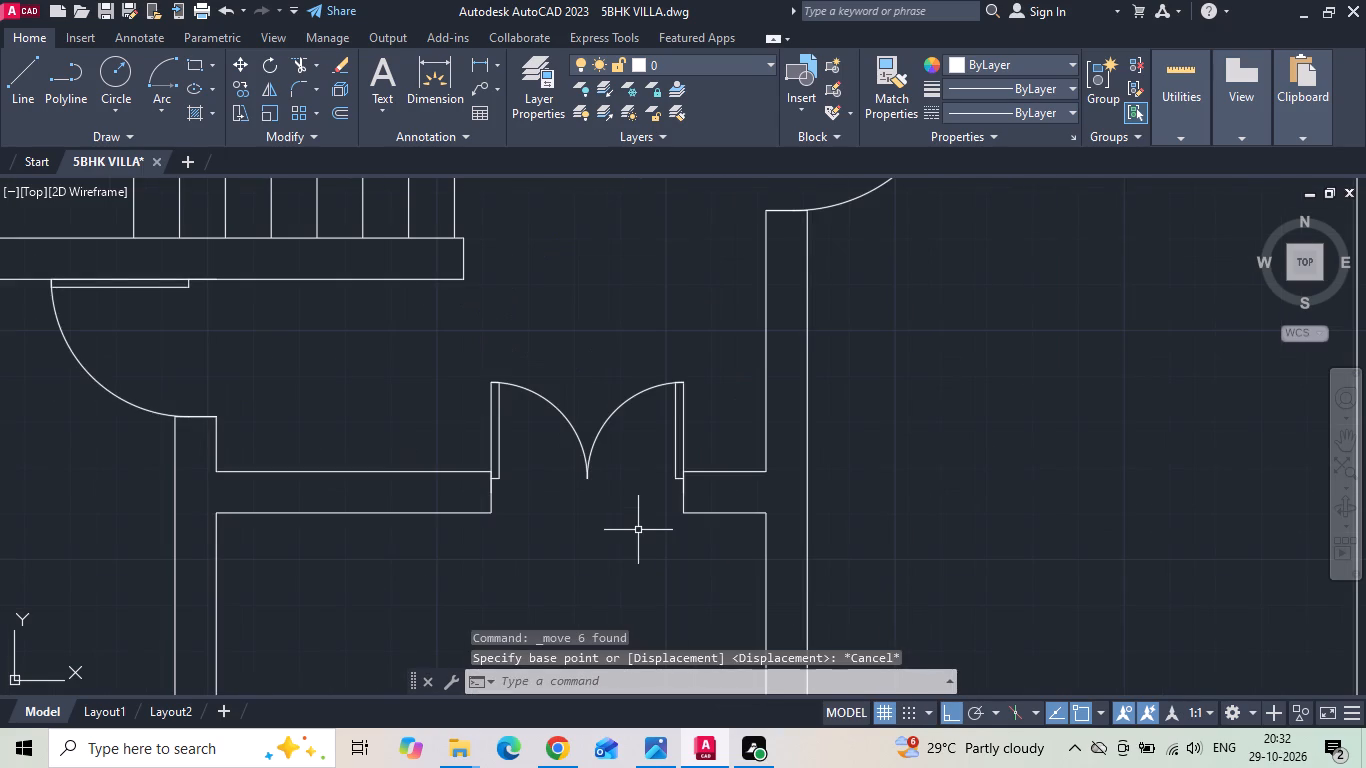
scroll(638, 530, "down", 4)
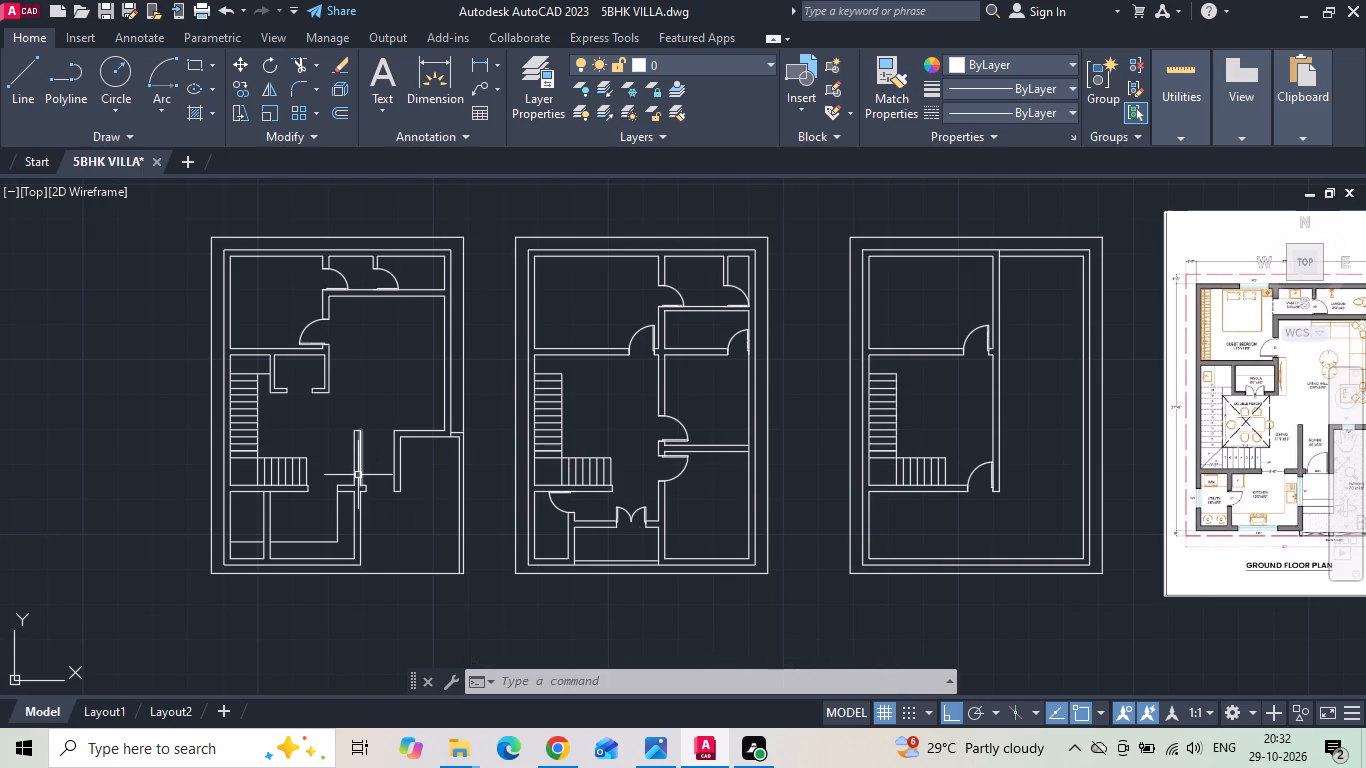
middle_click_drag(315, 469, 336, 463)
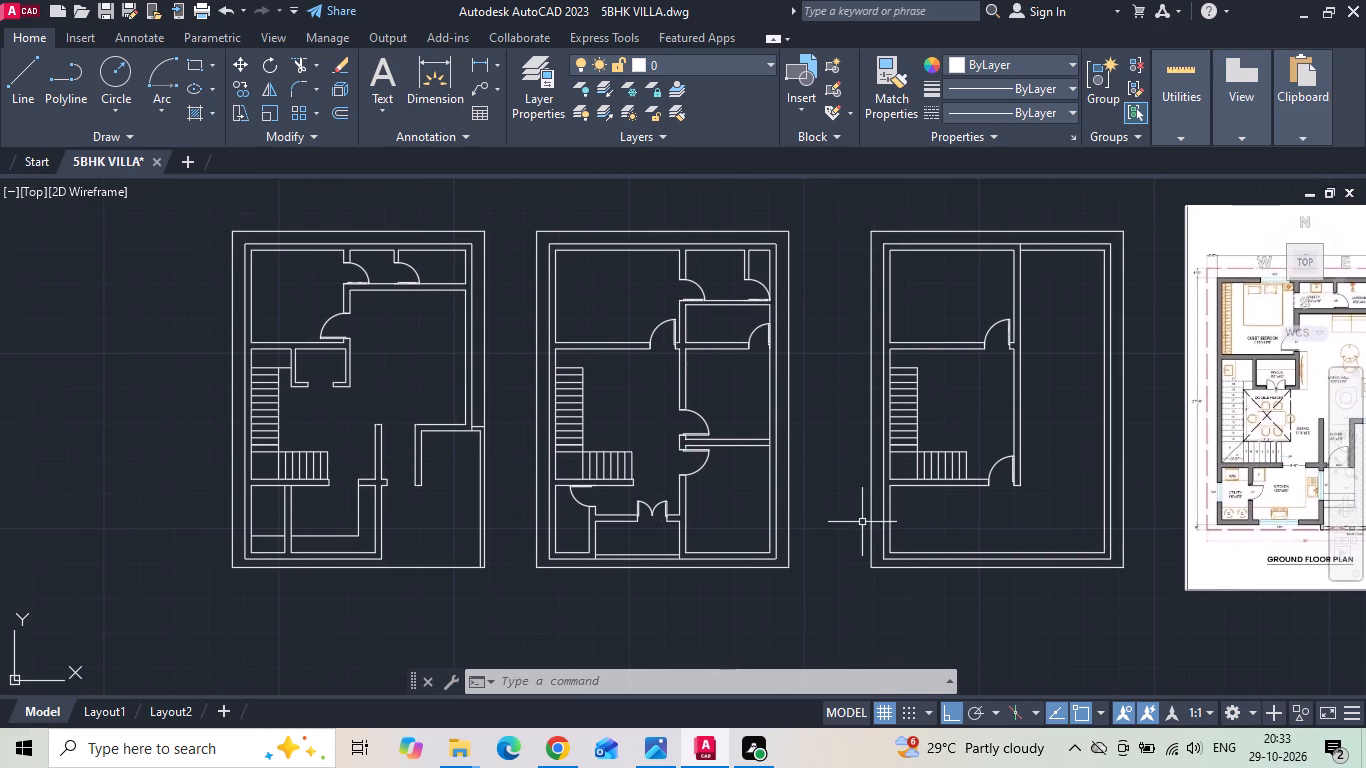
scroll(995, 471, "up", 1)
left_click(1000, 459)
right_click(983, 416)
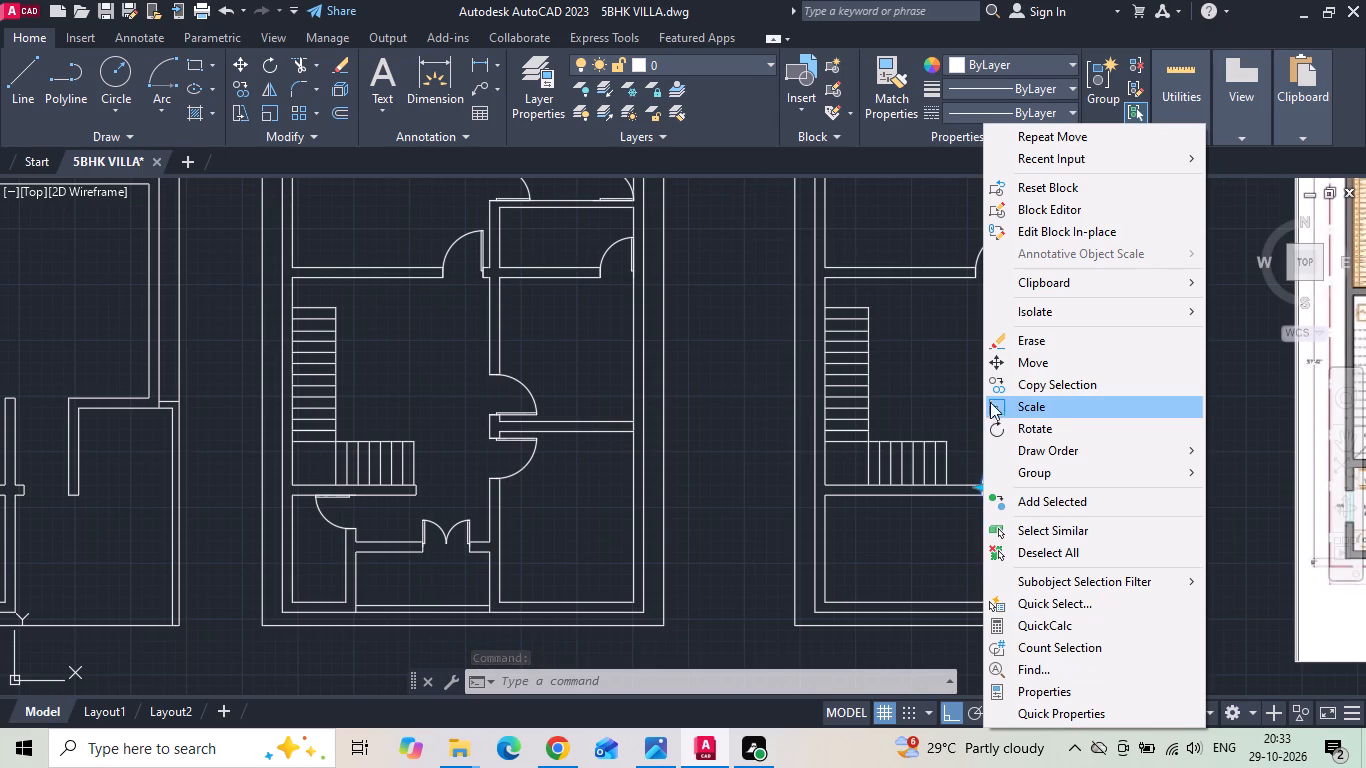
left_click(991, 393)
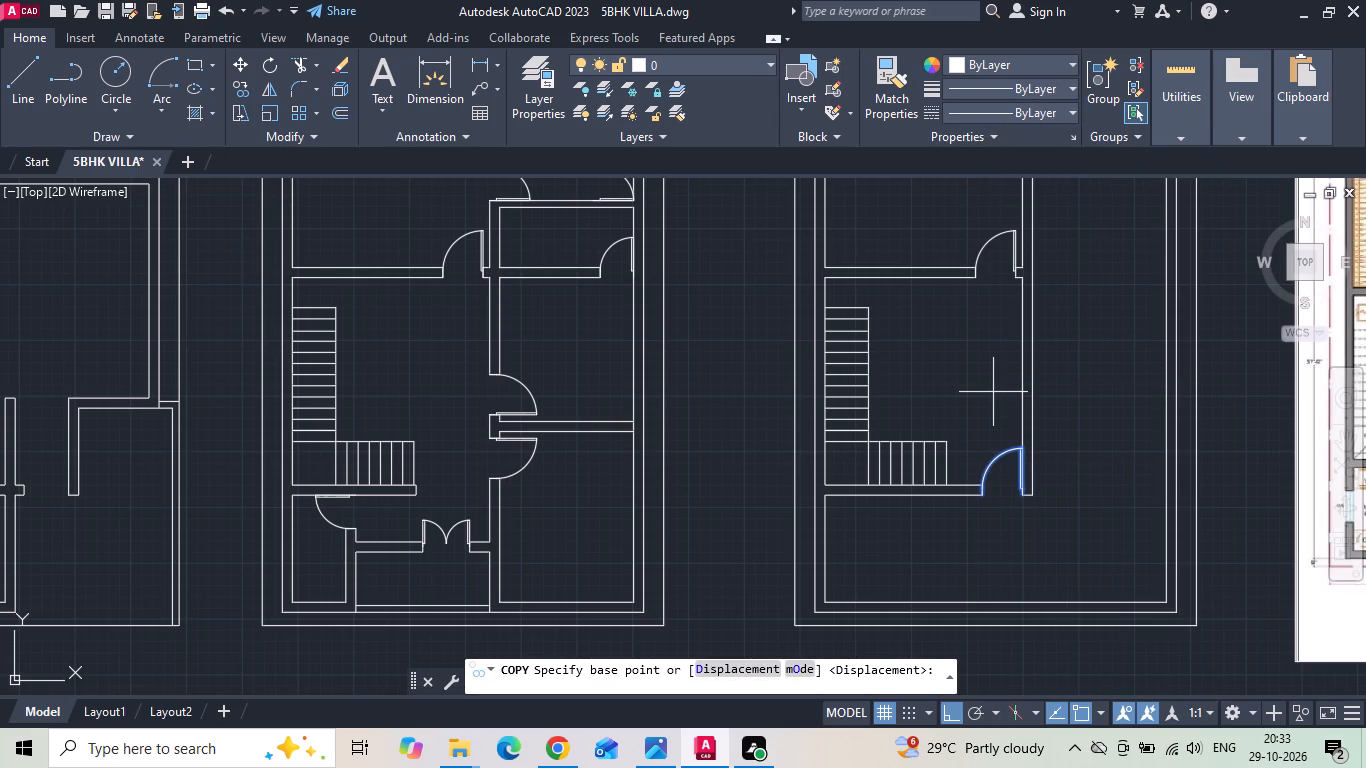
scroll(962, 424, "down", 1)
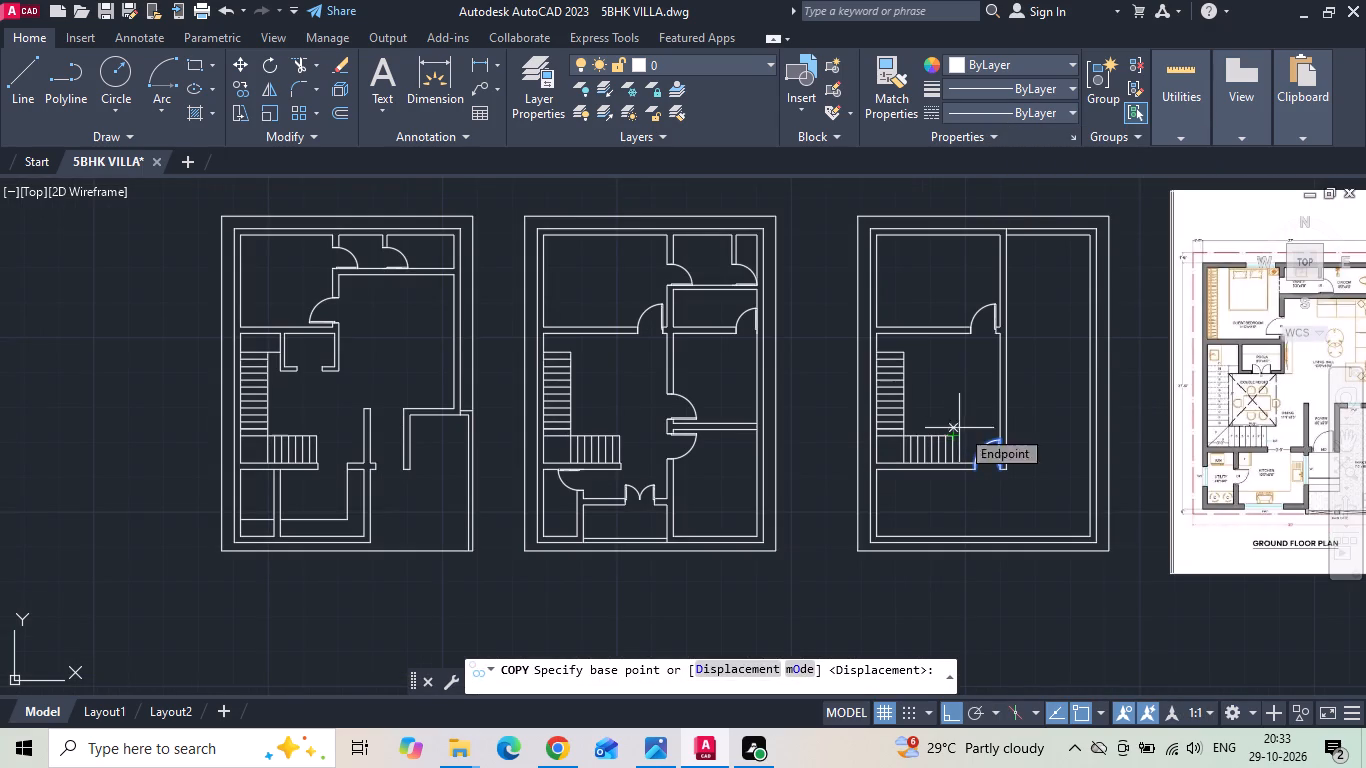
scroll(976, 463, "up", 4)
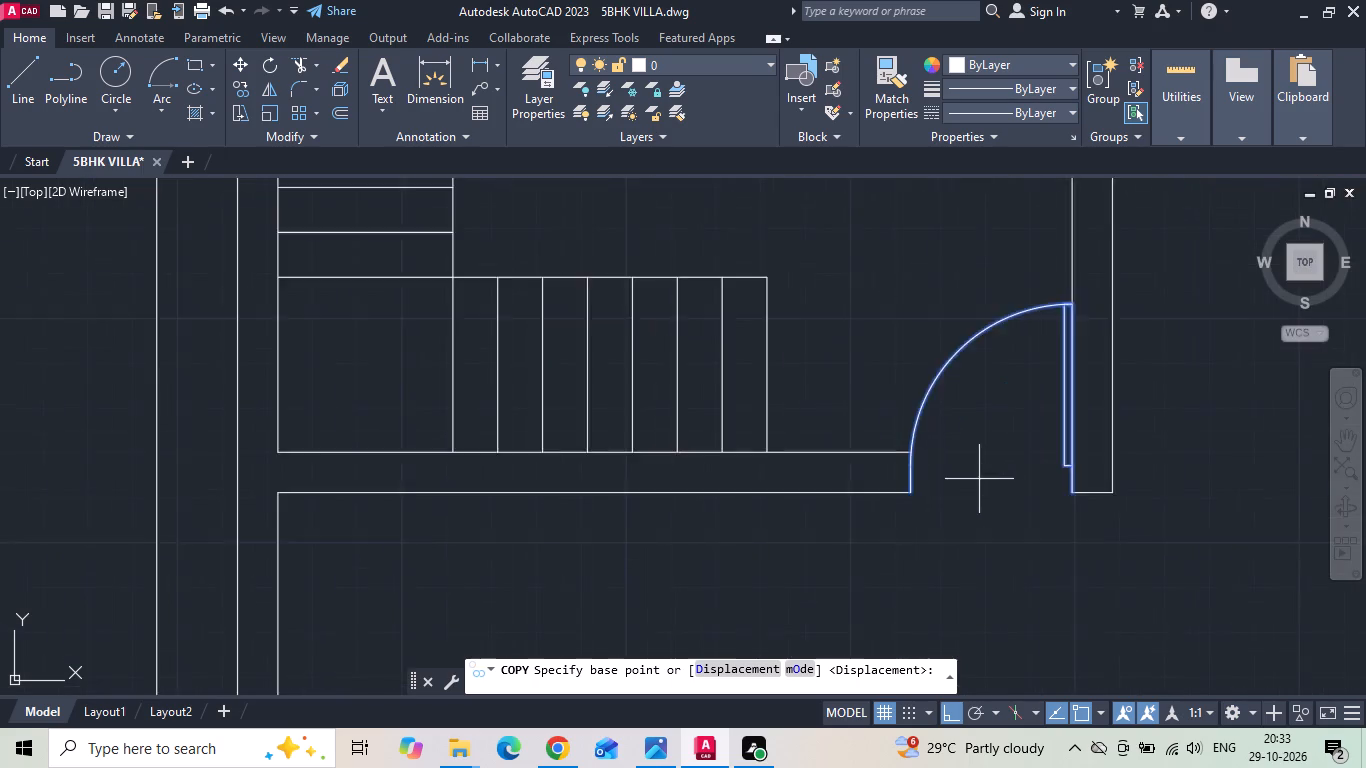
scroll(976, 480, "up", 1)
left_click(869, 501)
scroll(982, 492, "down", 7)
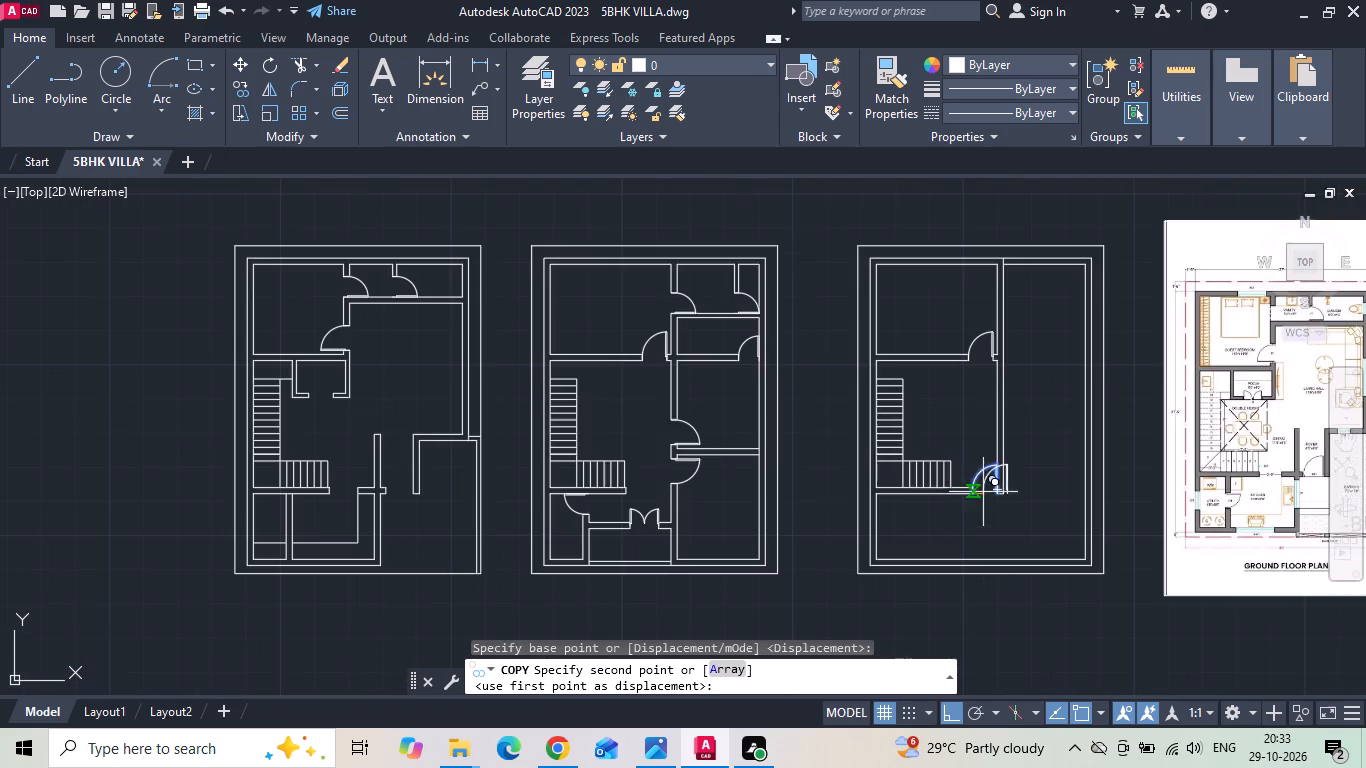
scroll(355, 482, "up", 3)
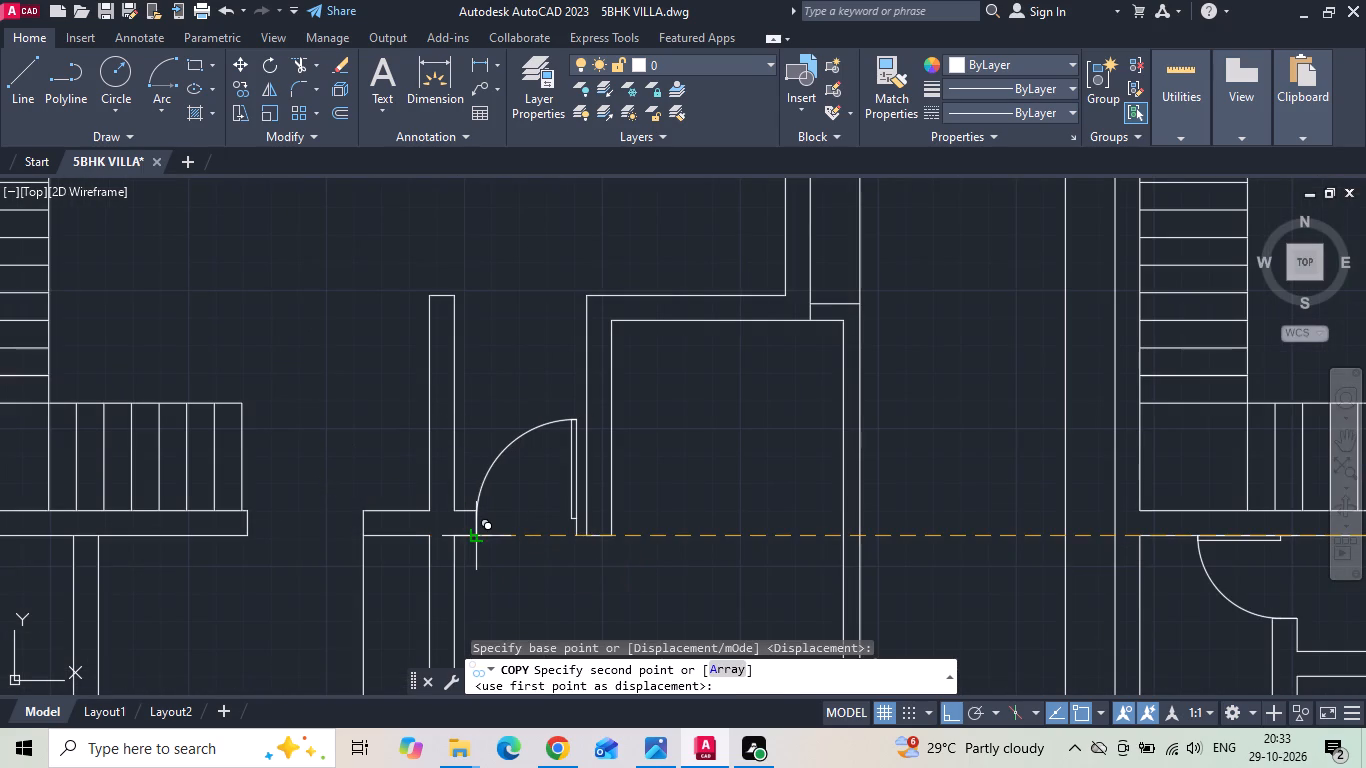
left_click(475, 535)
key("Escape")
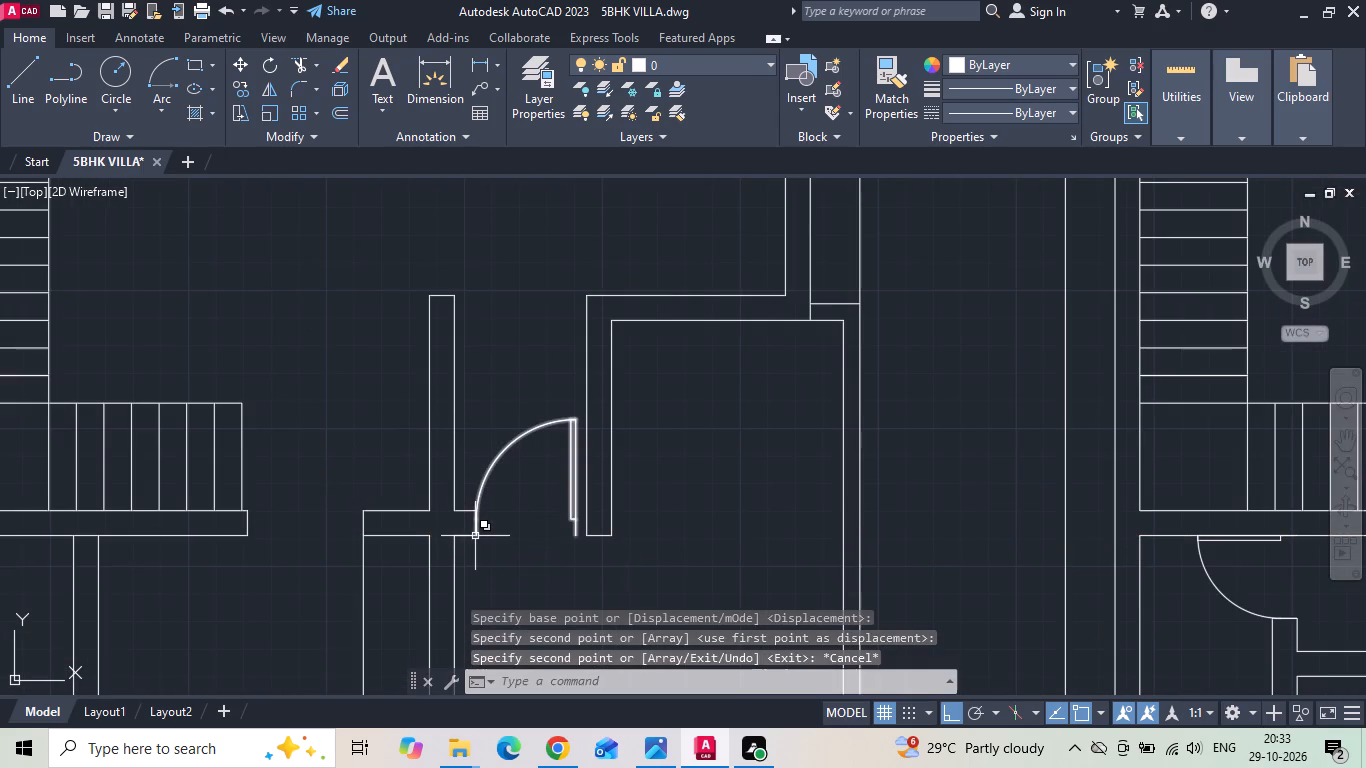
Move the copied foyer door east so its east jamb meets the lower corner of the foyer's east wall.
scroll(567, 535, "up", 2)
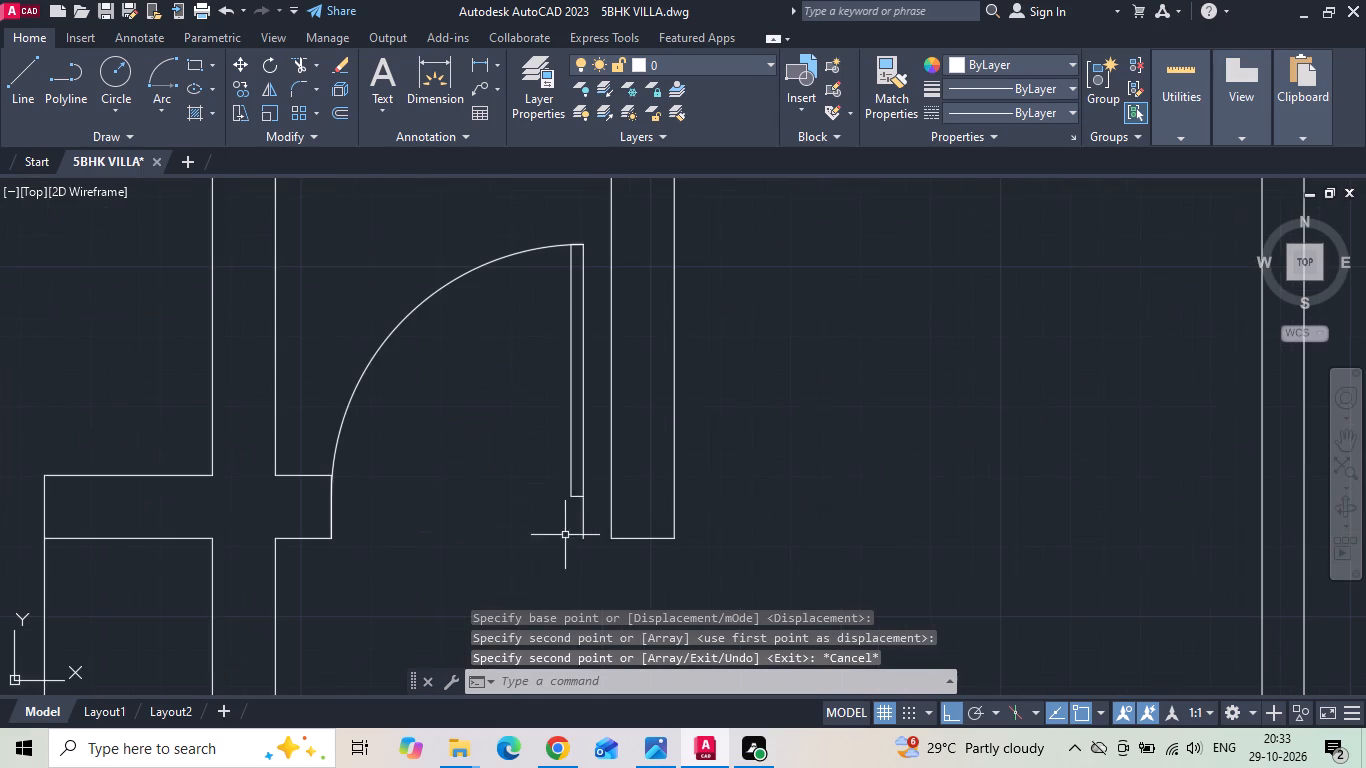
left_click(595, 503)
left_click(504, 477)
right_click(504, 477)
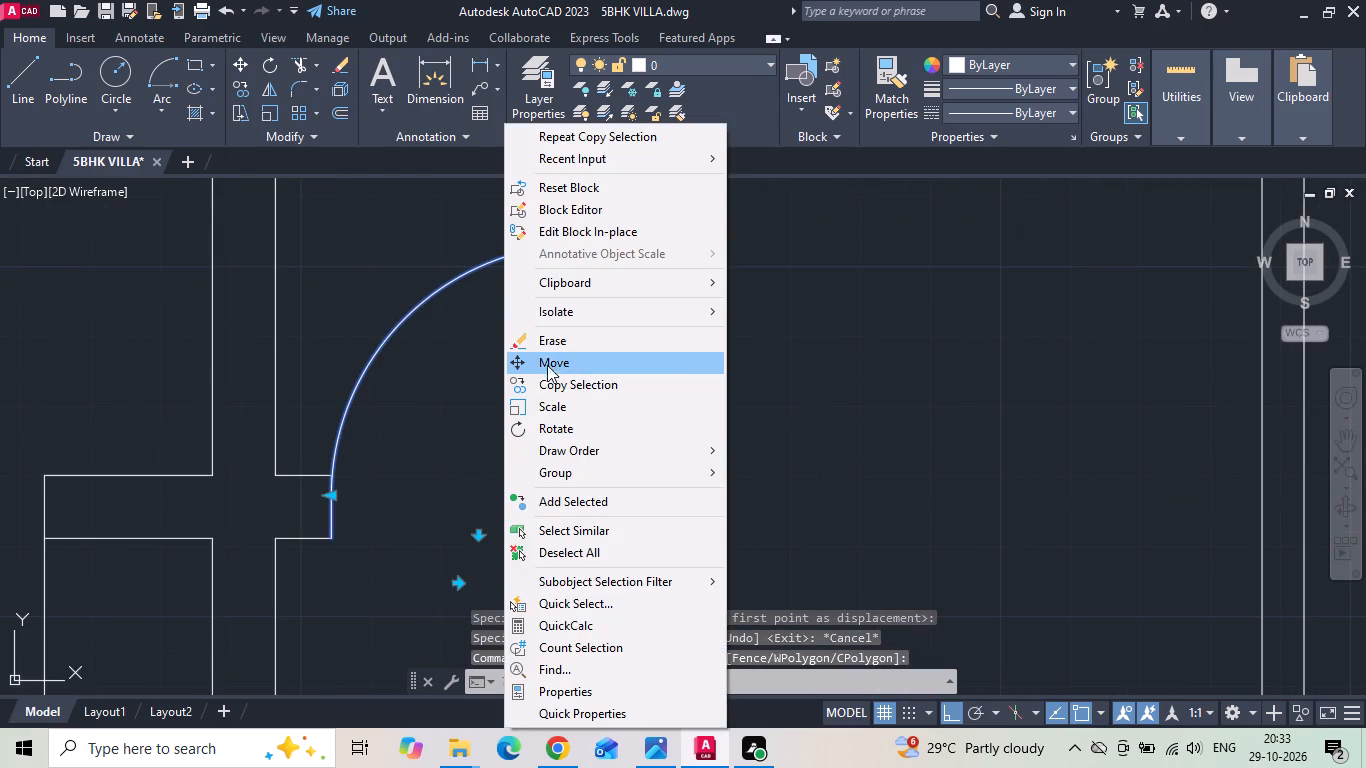
left_click(548, 361)
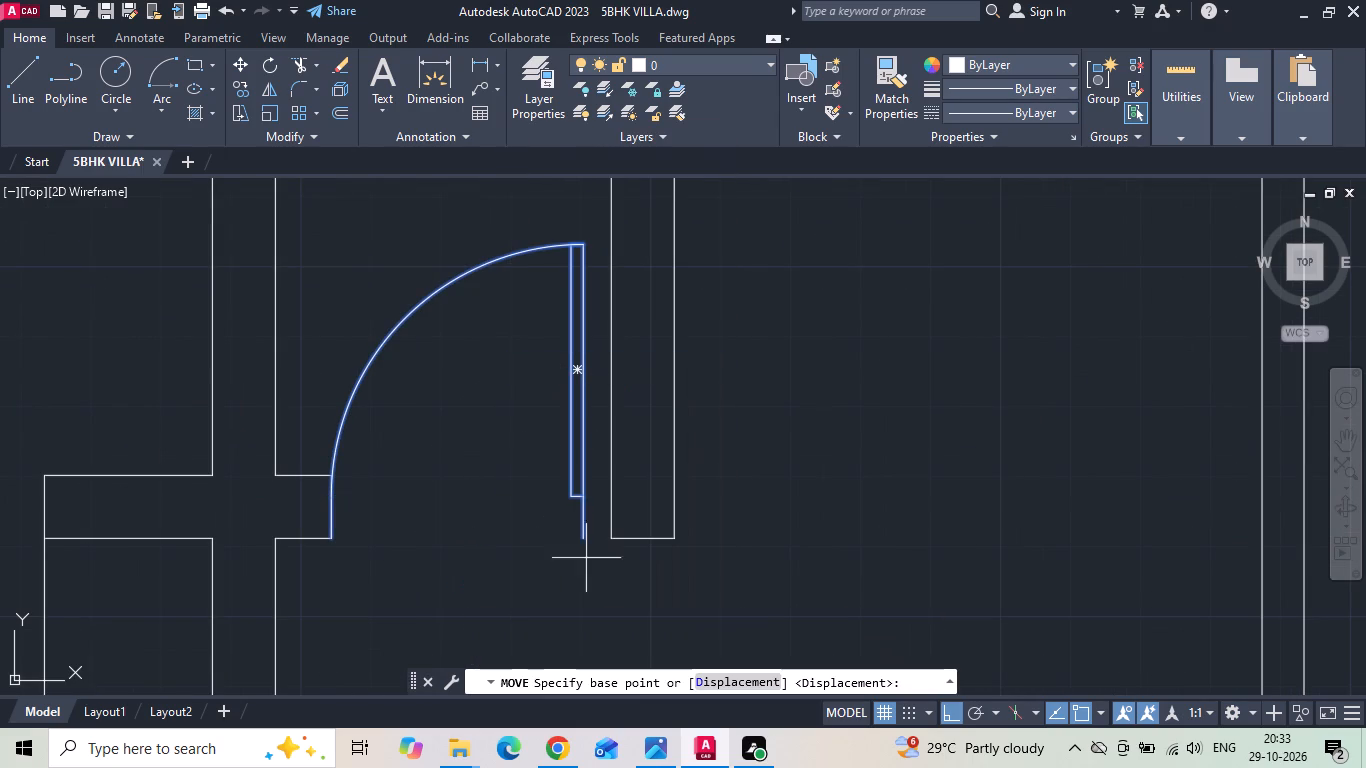
scroll(575, 549, "up", 2)
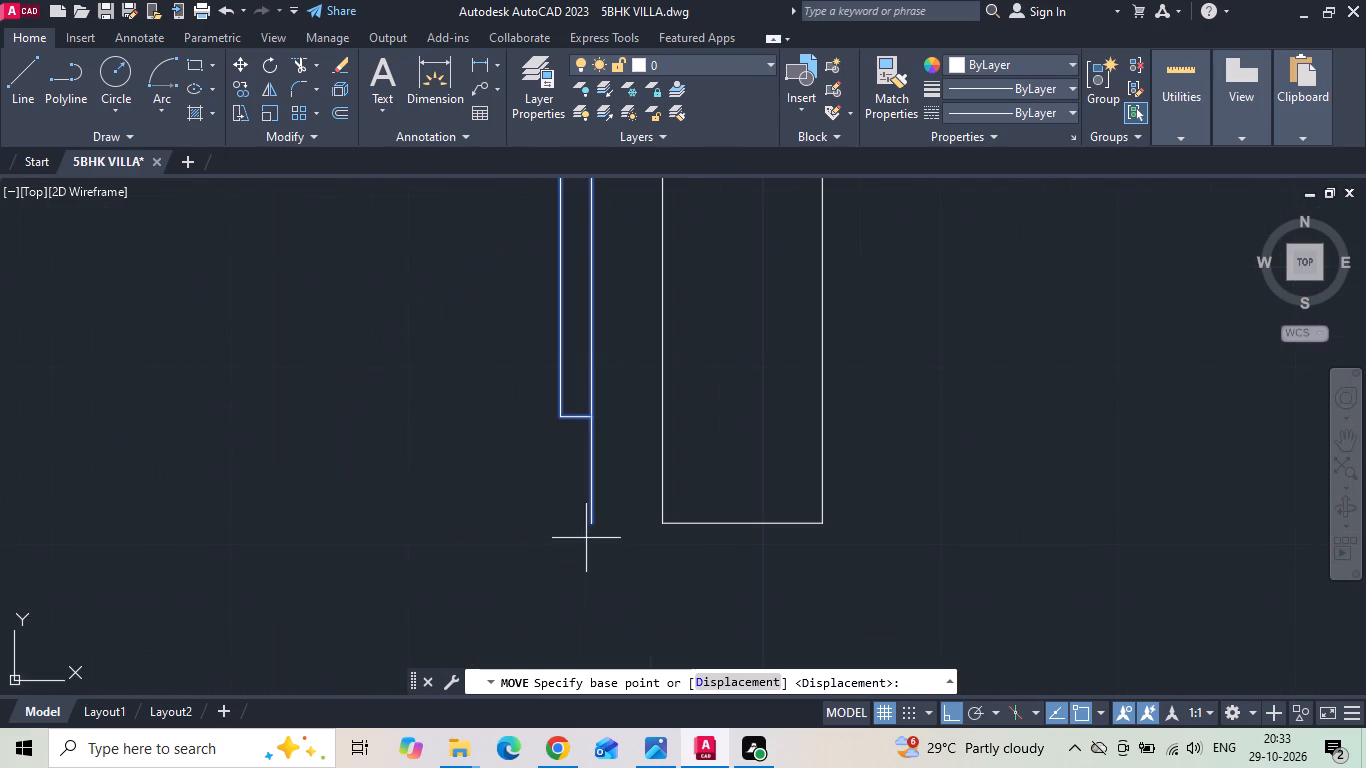
left_click(592, 522)
left_click(661, 524)
scroll(699, 518, "down", 3)
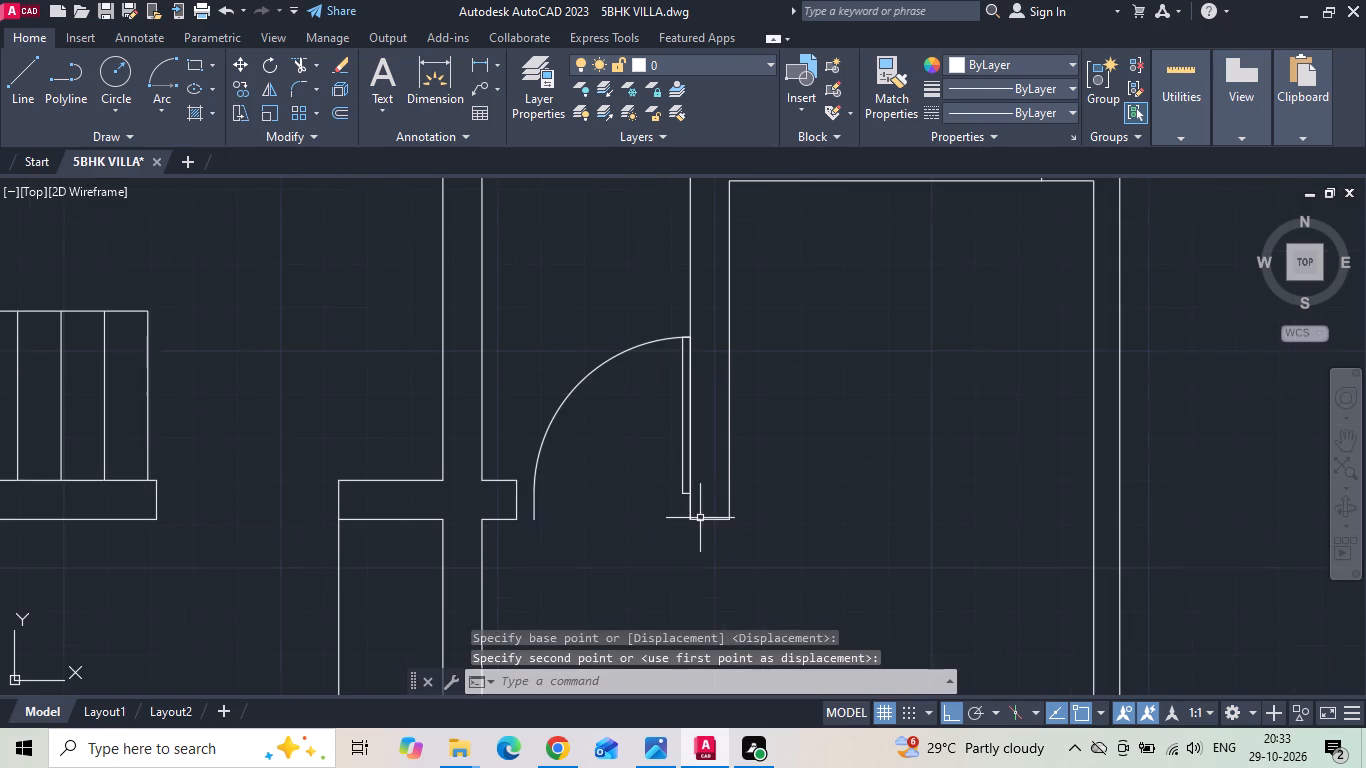
Stretch the foyer door's west side to the wall stub so the door spans the full opening.
left_click(542, 505)
left_click(529, 459)
scroll(533, 495, "up", 2)
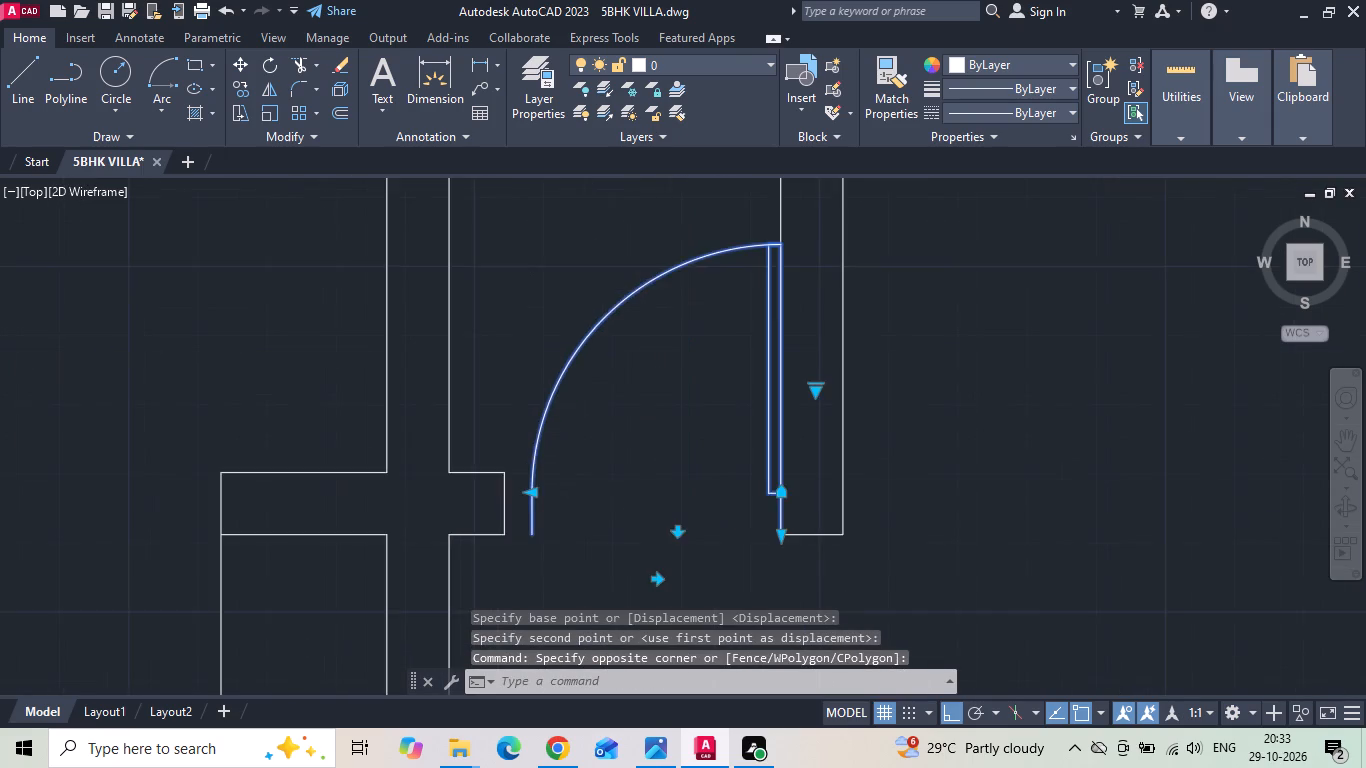
left_click(533, 496)
left_click(486, 496)
scroll(628, 409, "down", 2)
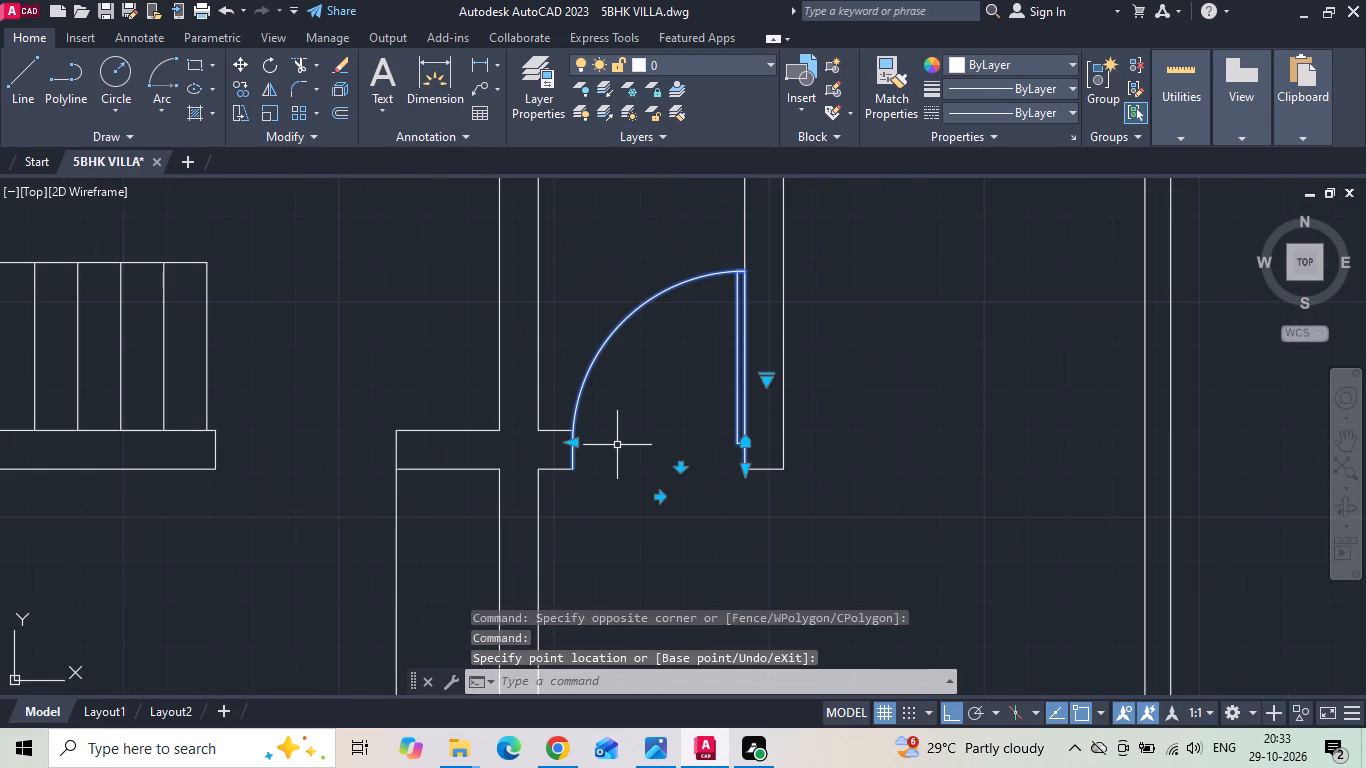
key("Escape")
Save the drawing.
key("ctrl+s")
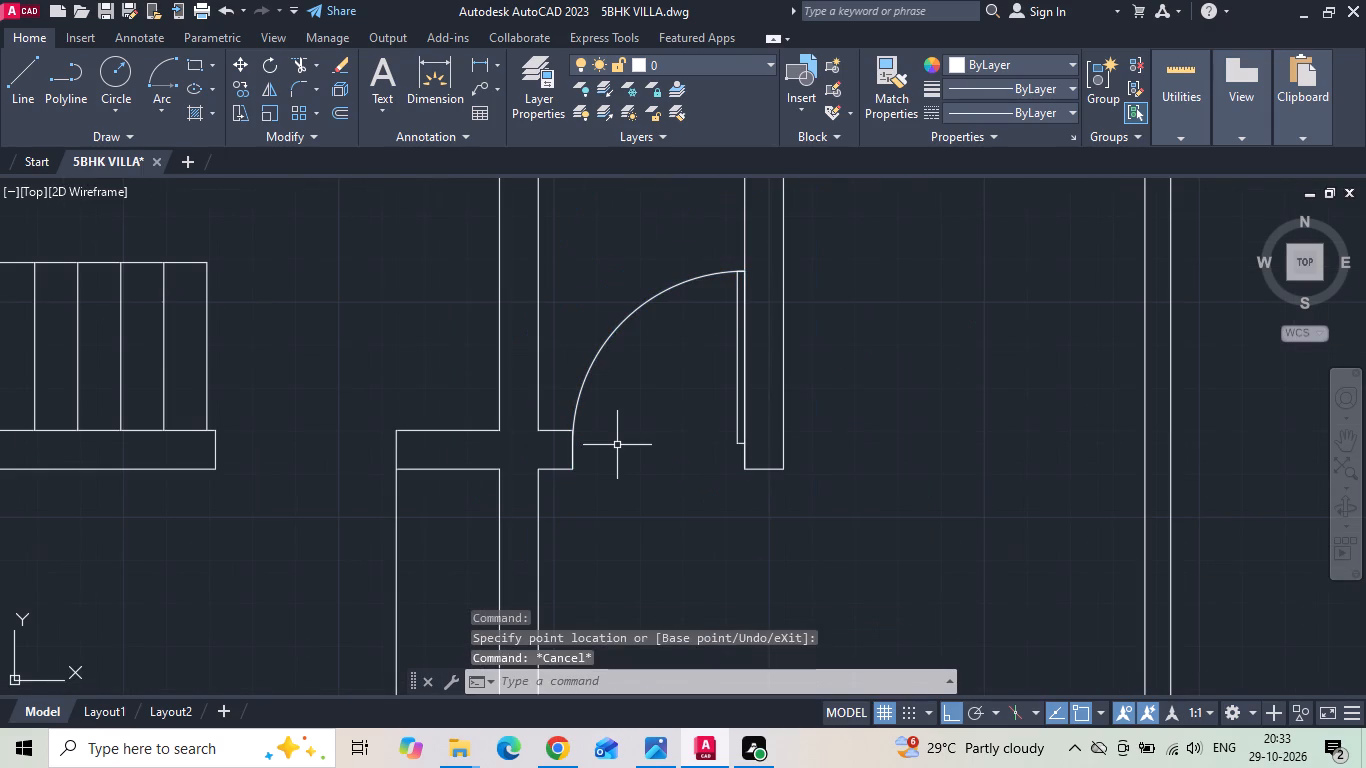
key("ctrl+s")
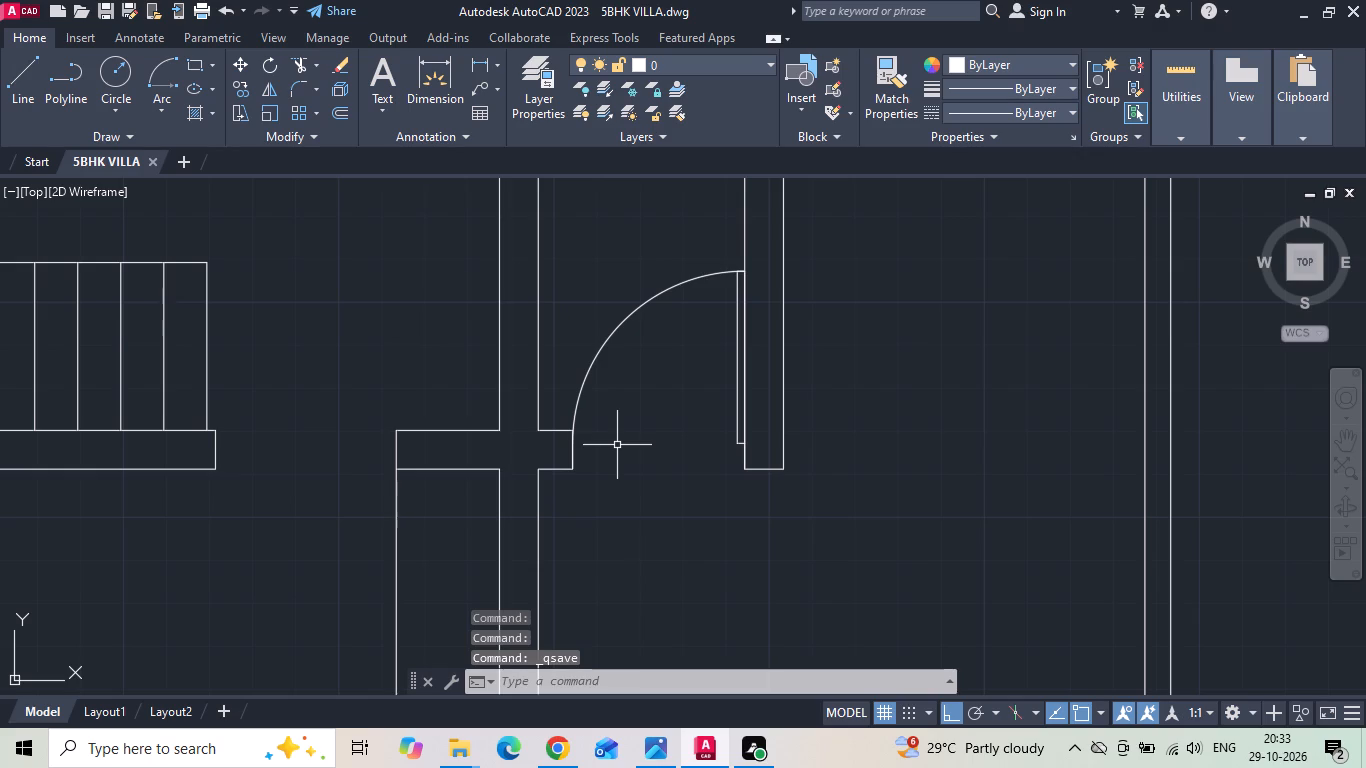
Examine the utility and kitchen door layout in the reference image's ground floor plan.
scroll(639, 456, "down", 1)
scroll(618, 374, "down", 3)
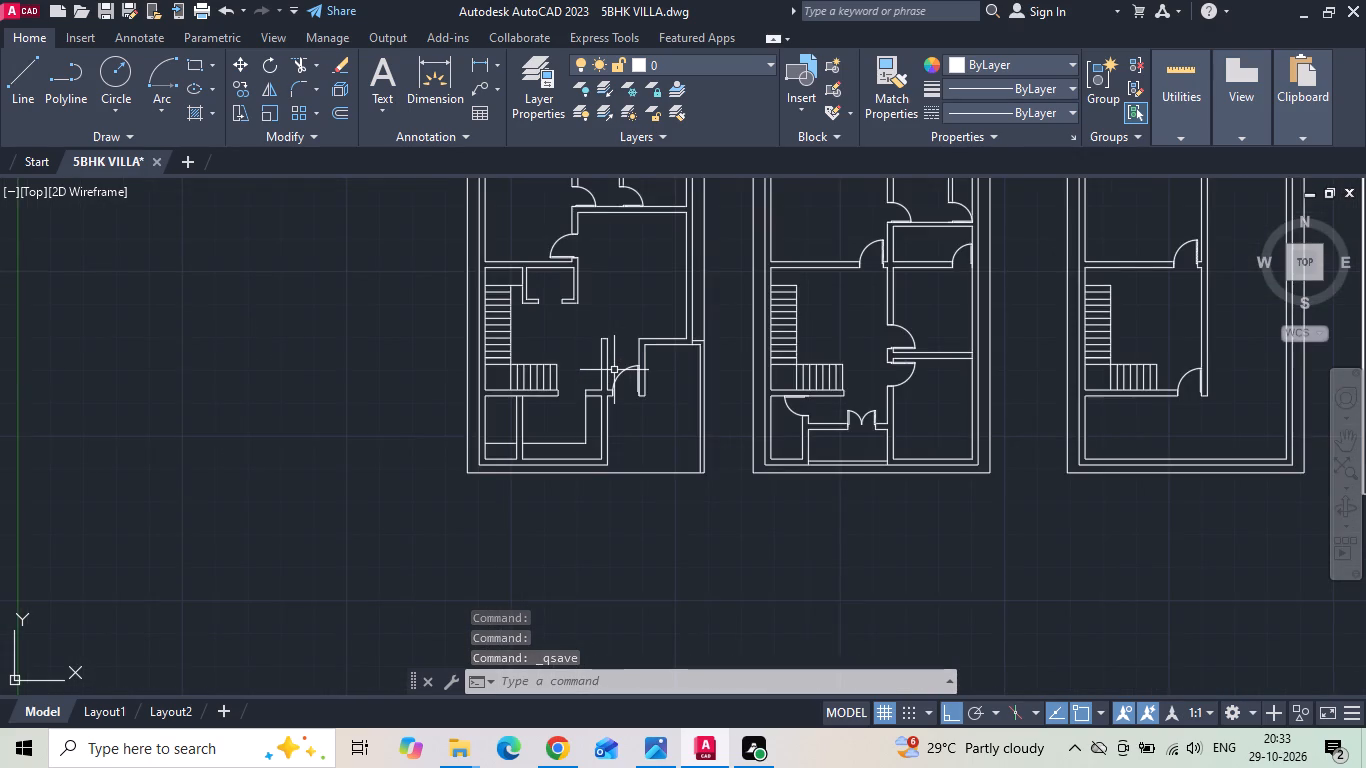
scroll(614, 370, "down", 1)
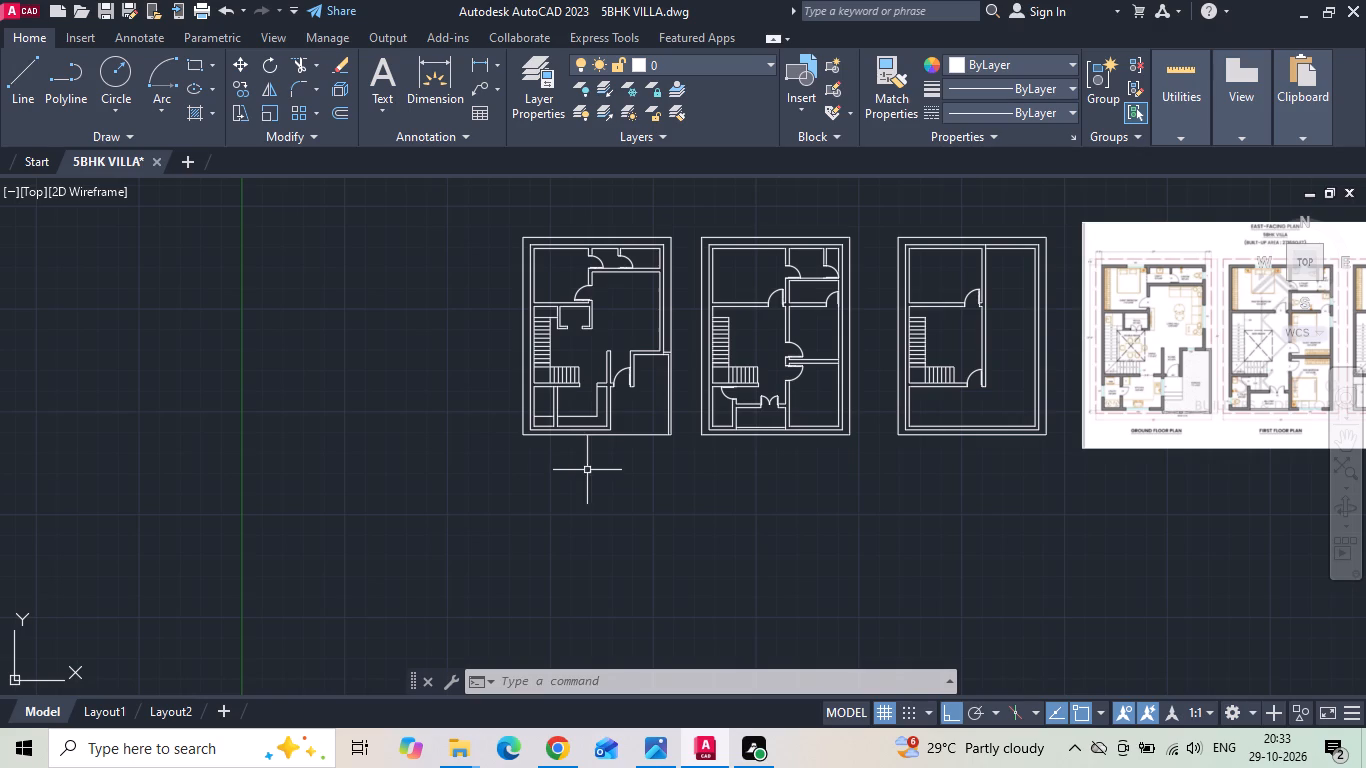
scroll(1105, 381, "up", 4)
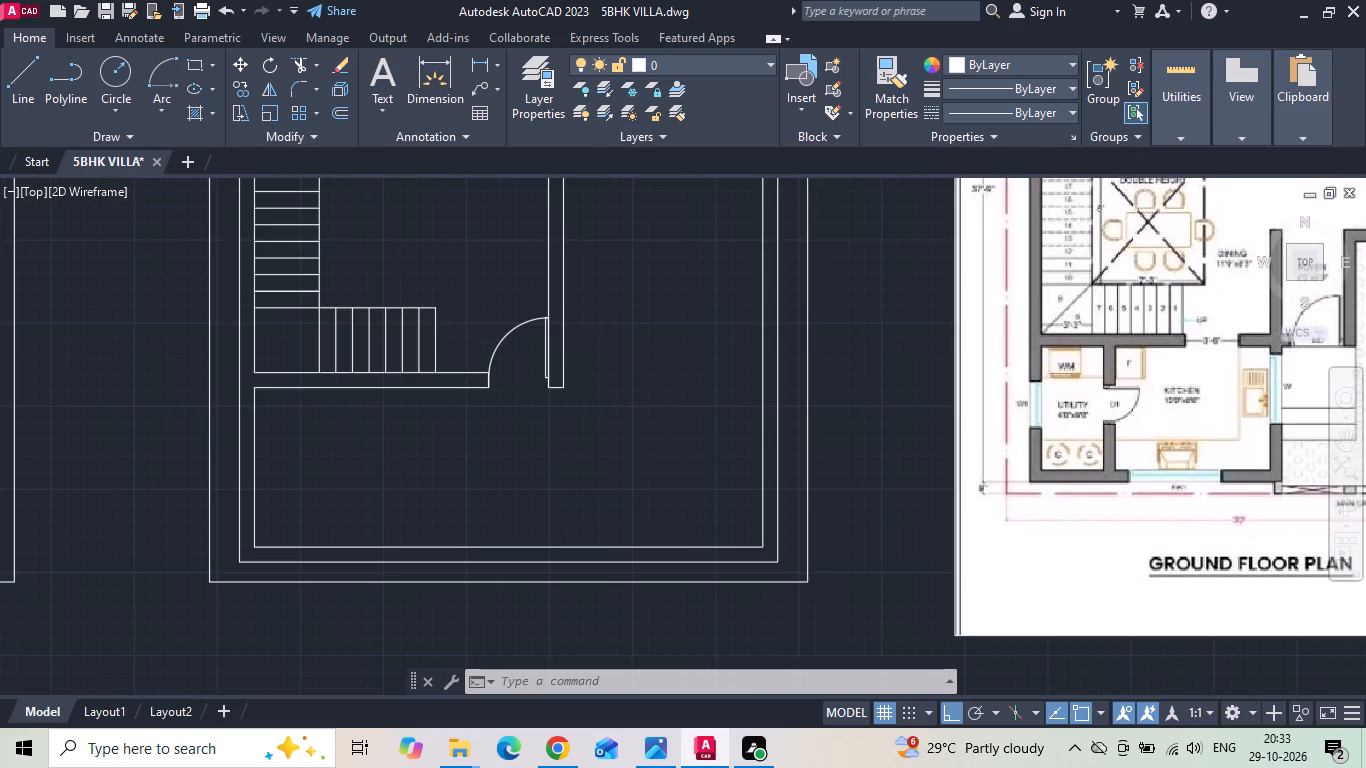
middle_click_drag(1163, 400, 917, 443)
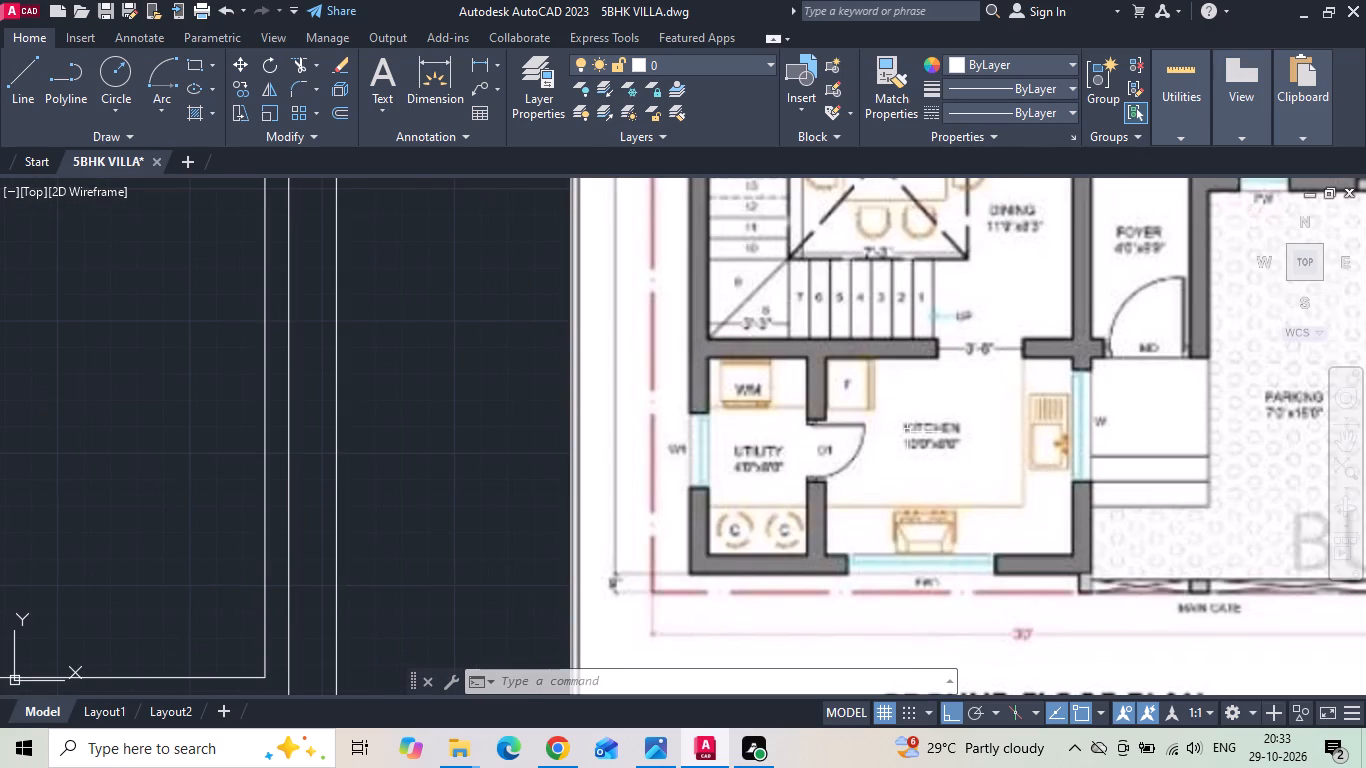
scroll(1007, 403, "down", 3)
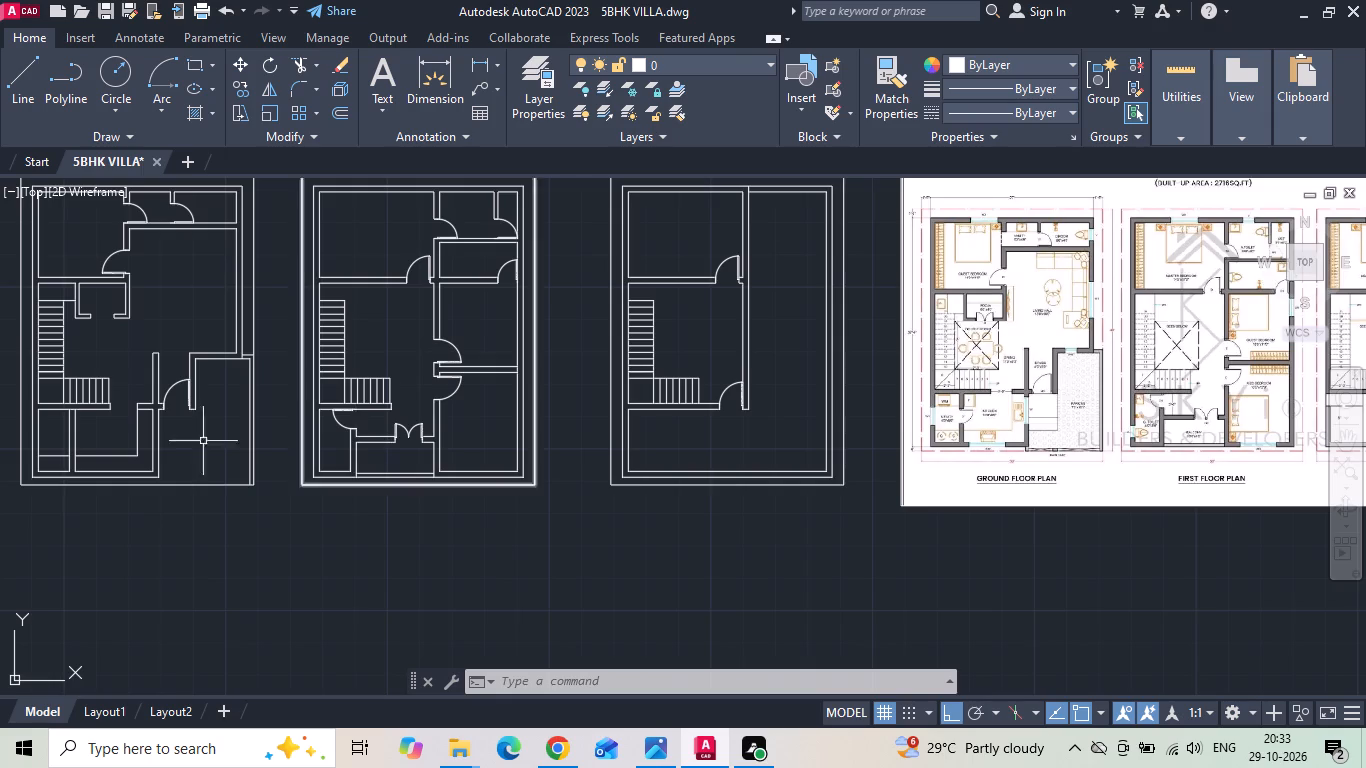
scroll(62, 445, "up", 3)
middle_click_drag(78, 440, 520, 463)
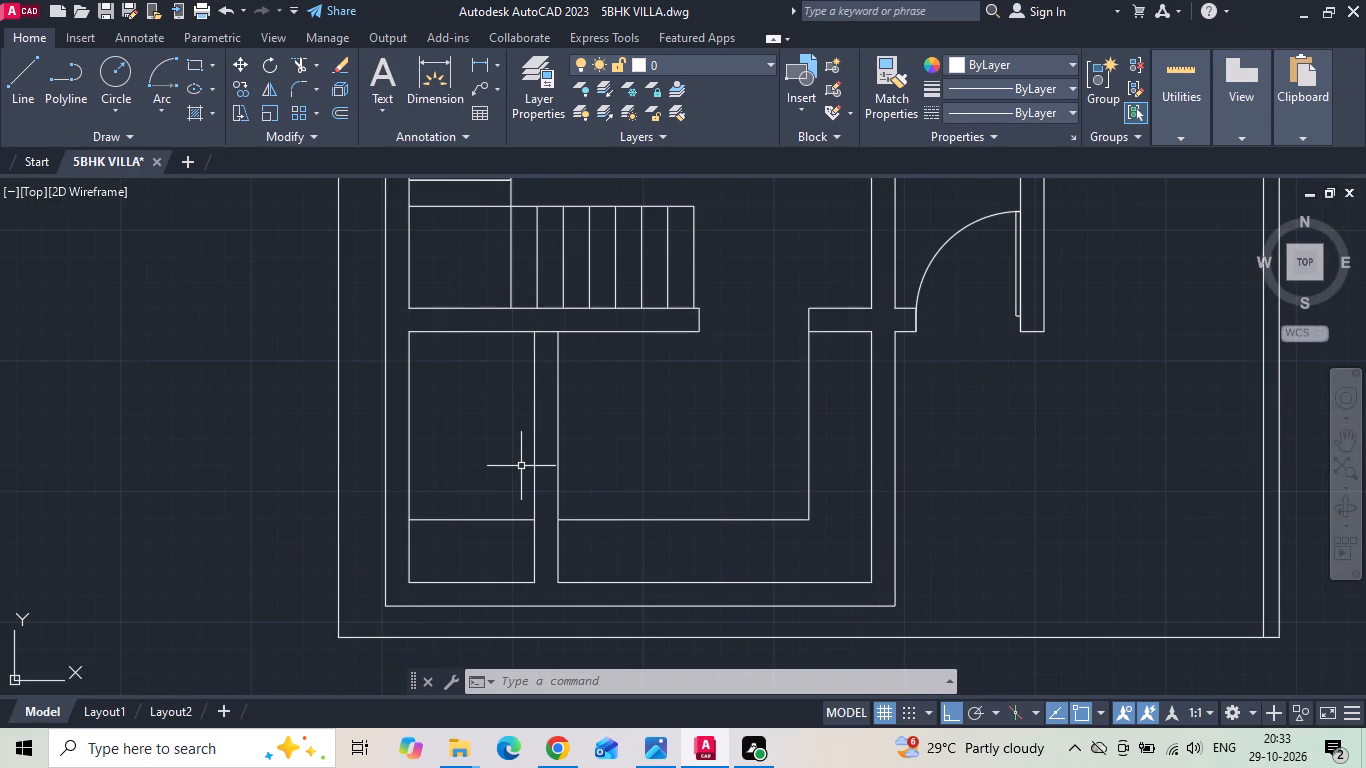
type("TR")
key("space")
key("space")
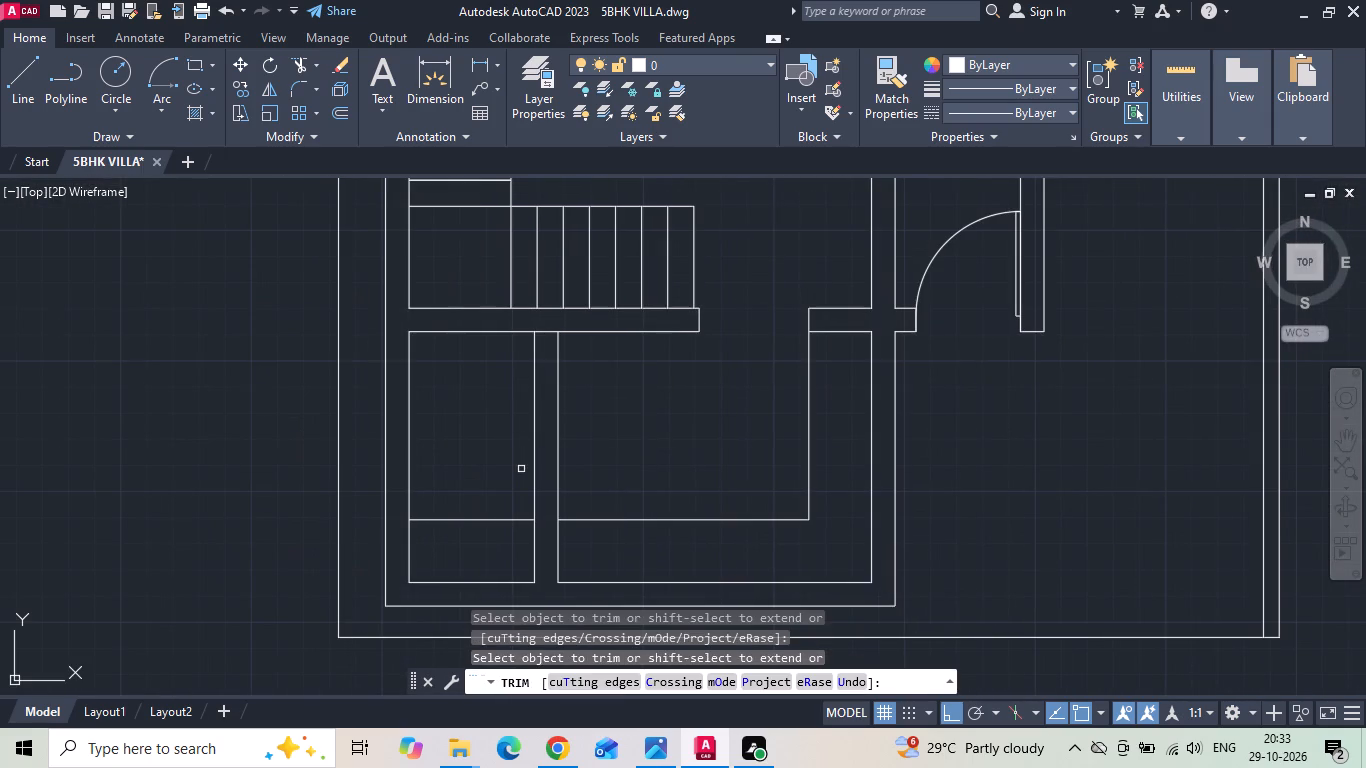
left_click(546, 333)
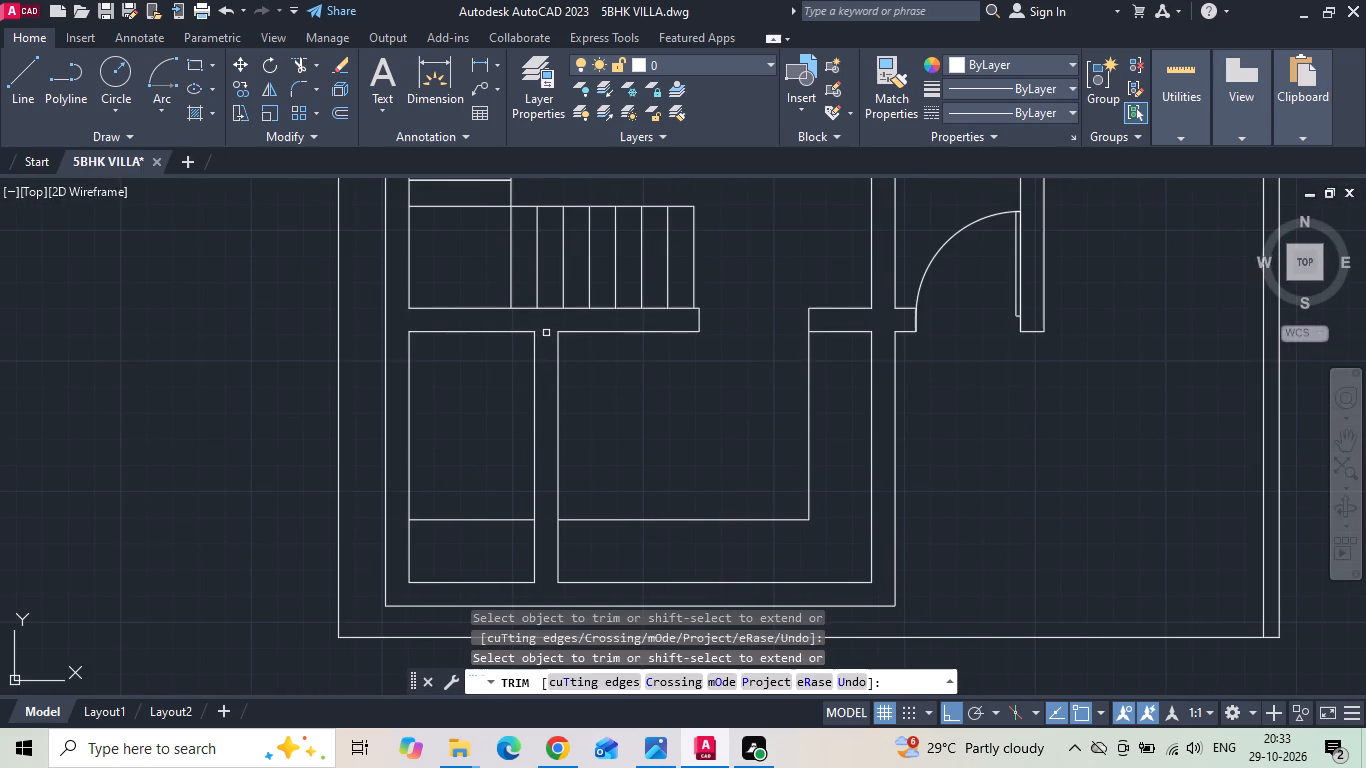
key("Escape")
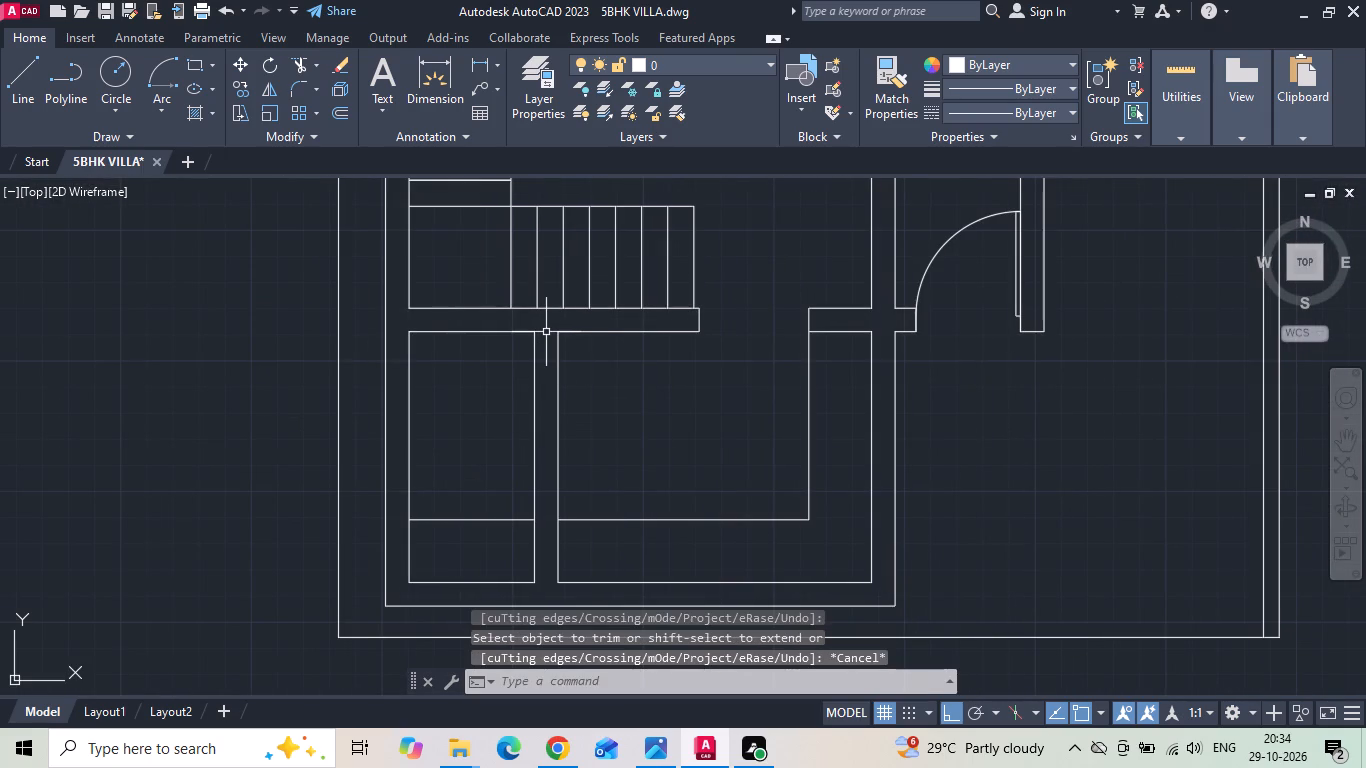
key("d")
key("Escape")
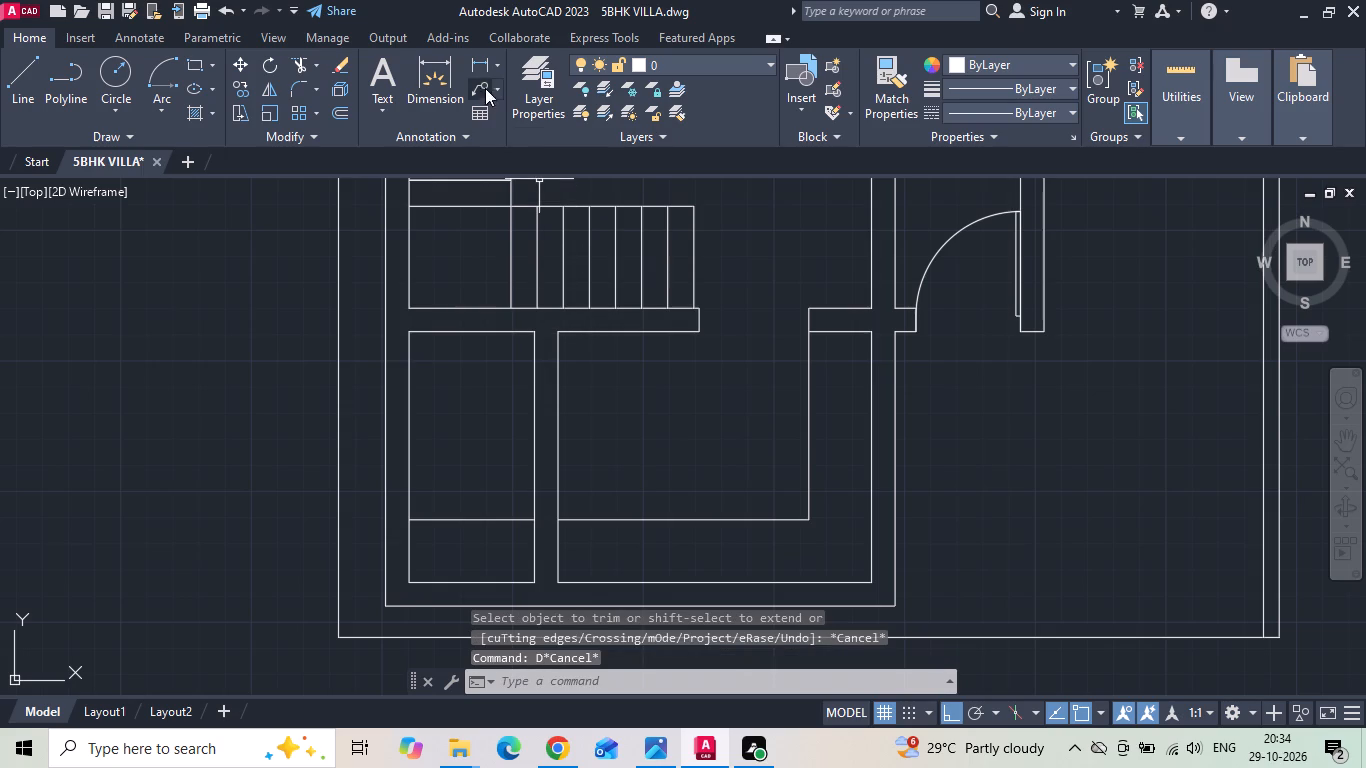
Draw a horizontal line from the midpoint of the utility-kitchen wall's east face westward past its west face on the ground floor.
type("L")
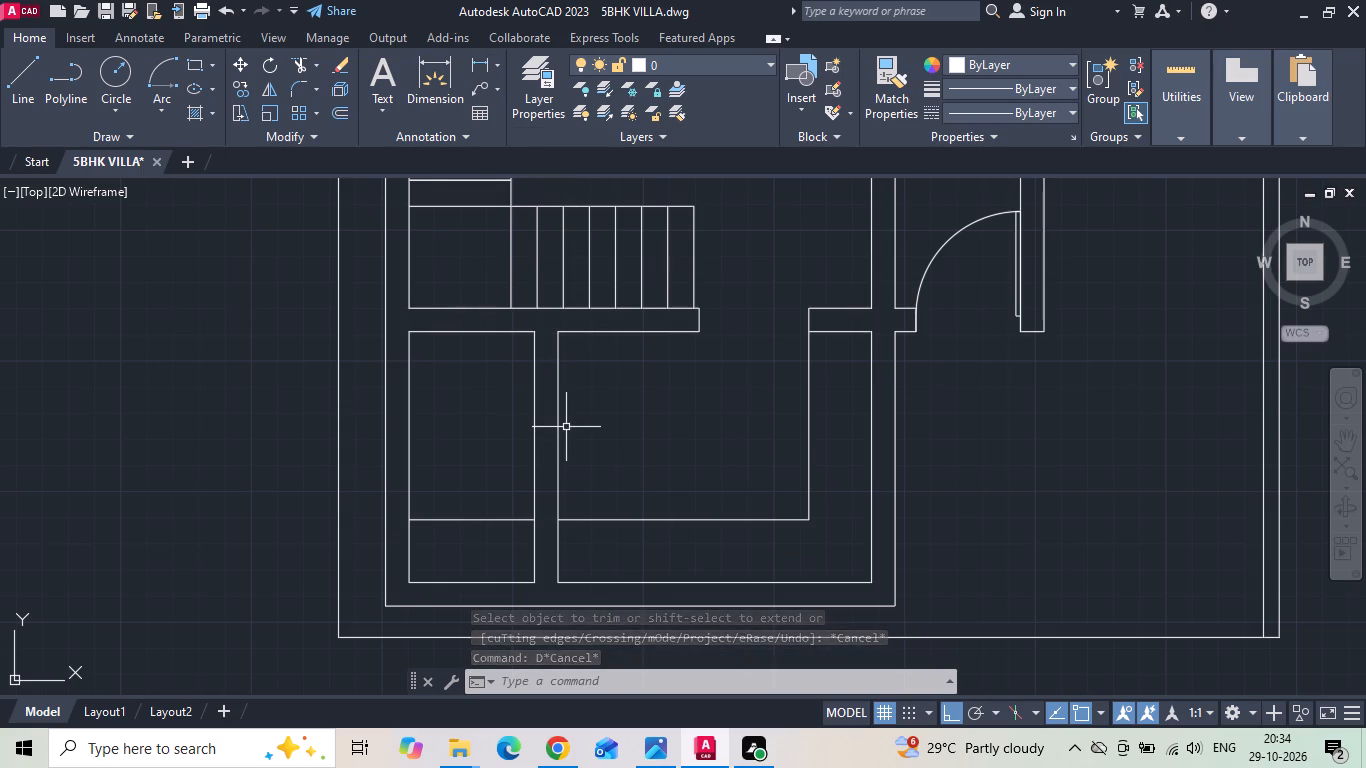
key("space")
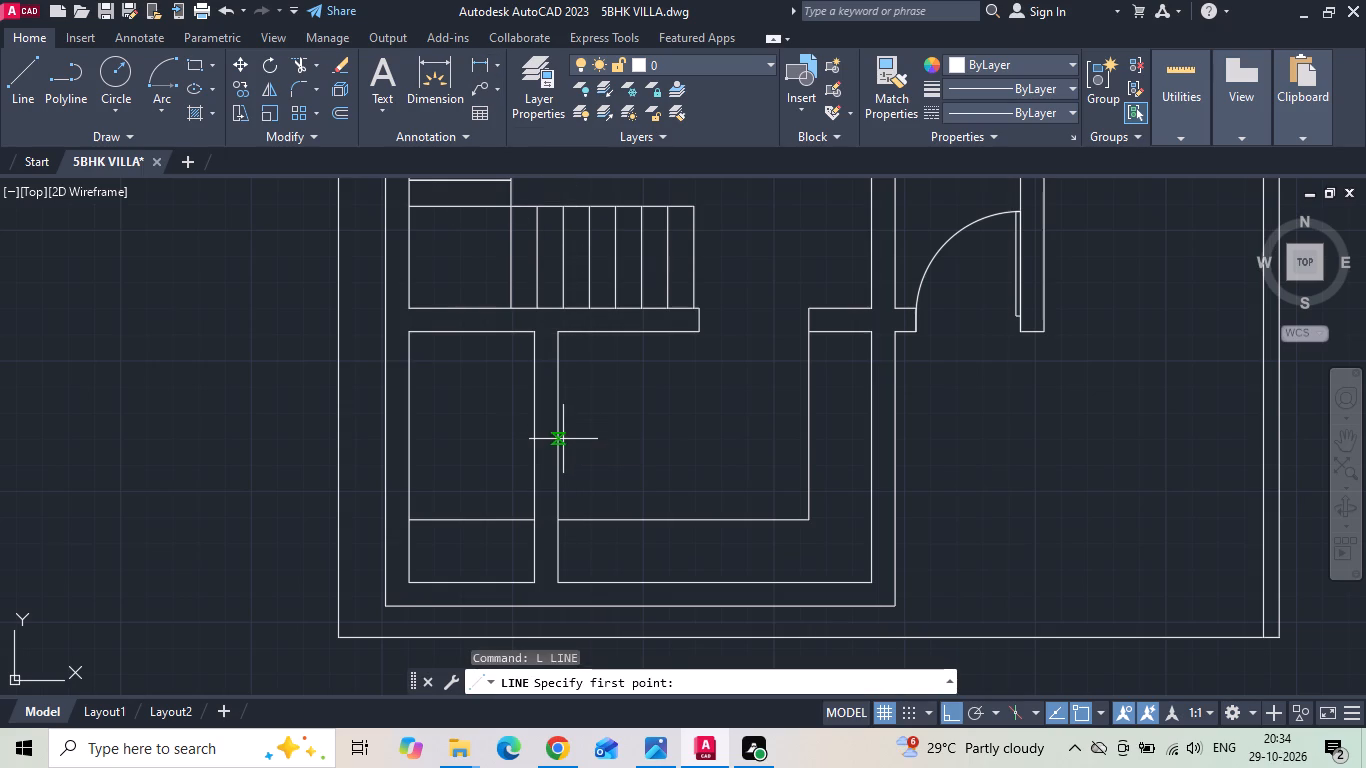
left_click(562, 454)
left_click(511, 458)
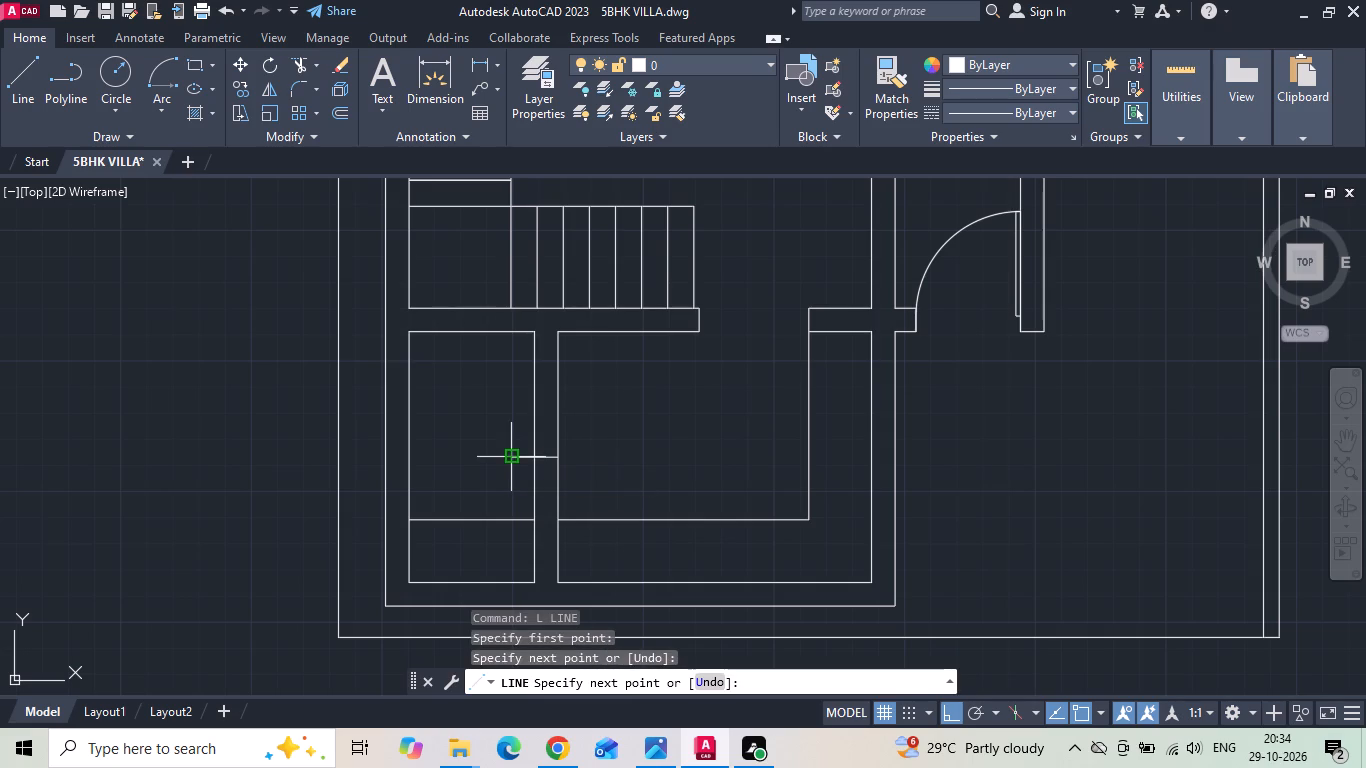
key("Escape")
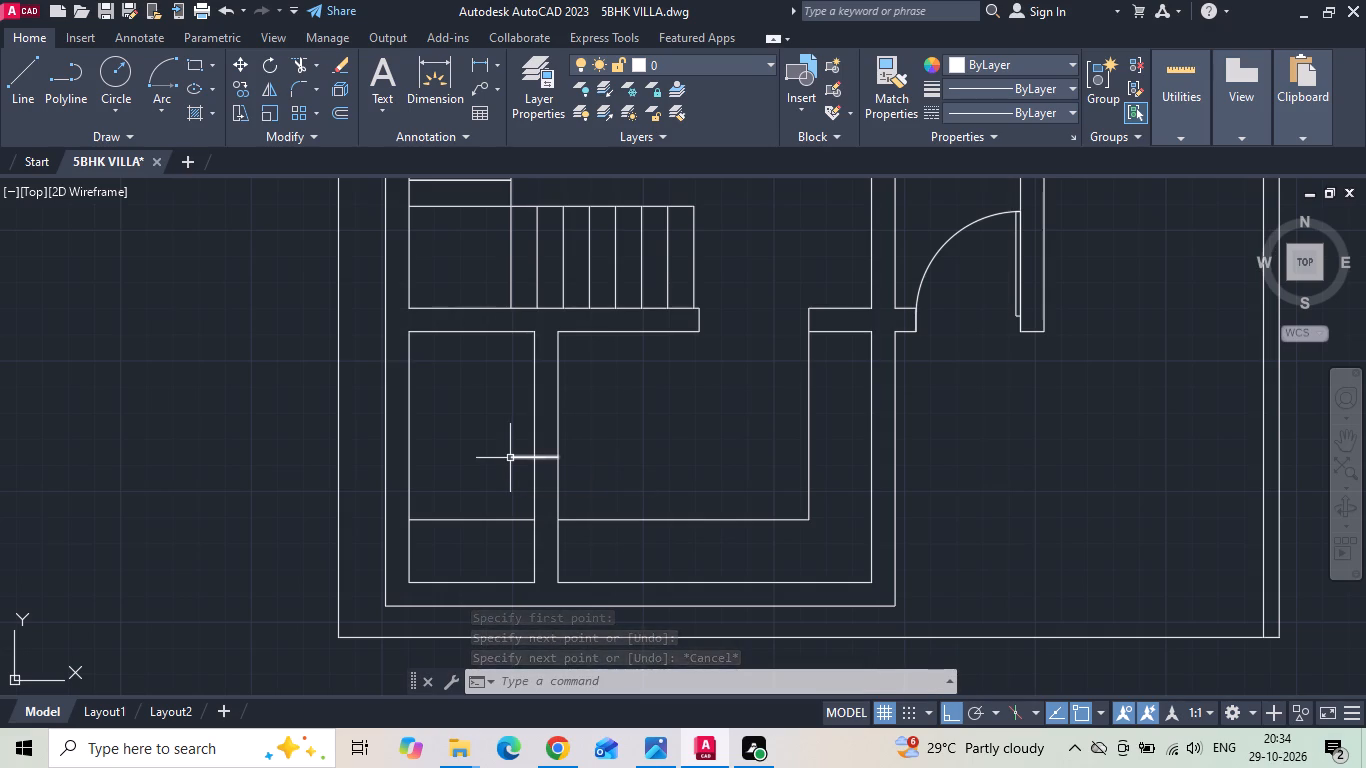
Offset the line across the utility-kitchen wall by 1'3" to both its north and south sides.
scroll(510, 457, "up", 1)
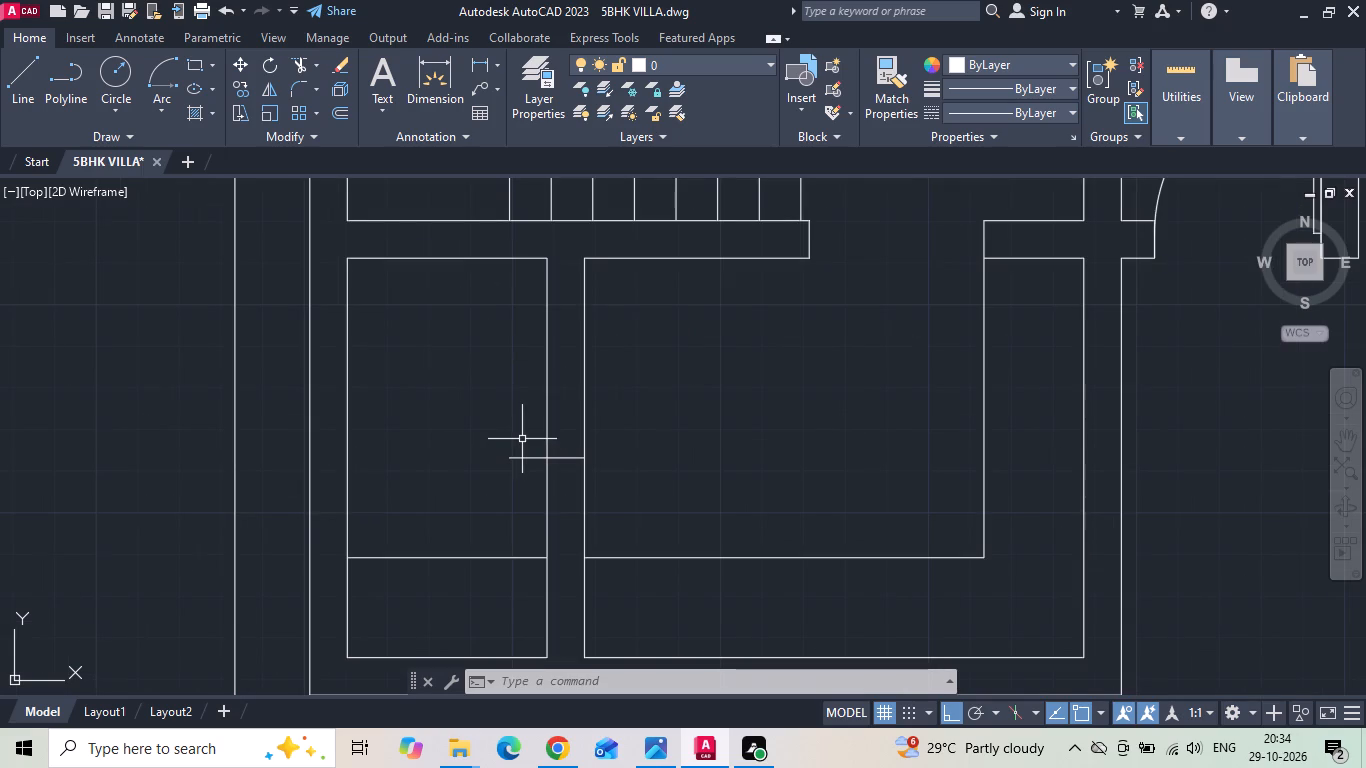
middle_click_drag(480, 431, 524, 433)
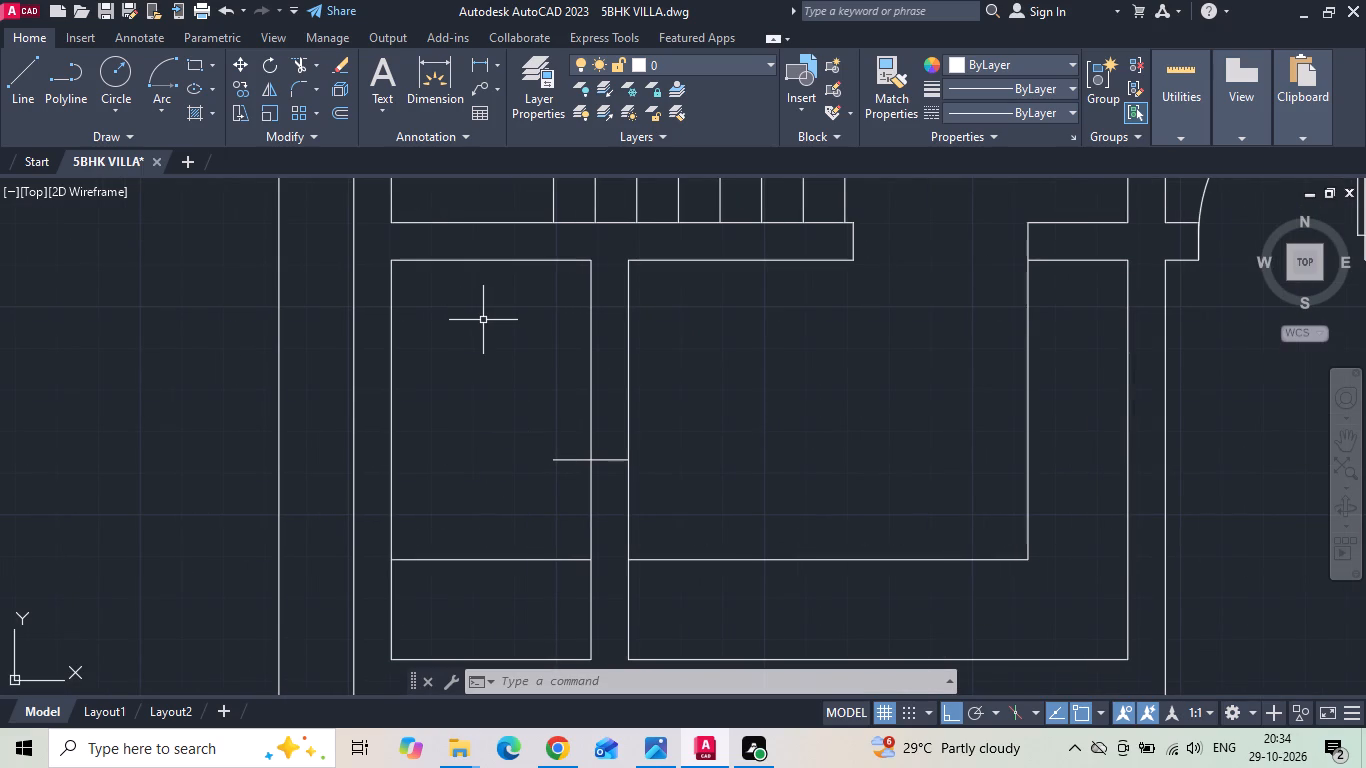
key("o")
key("Return")
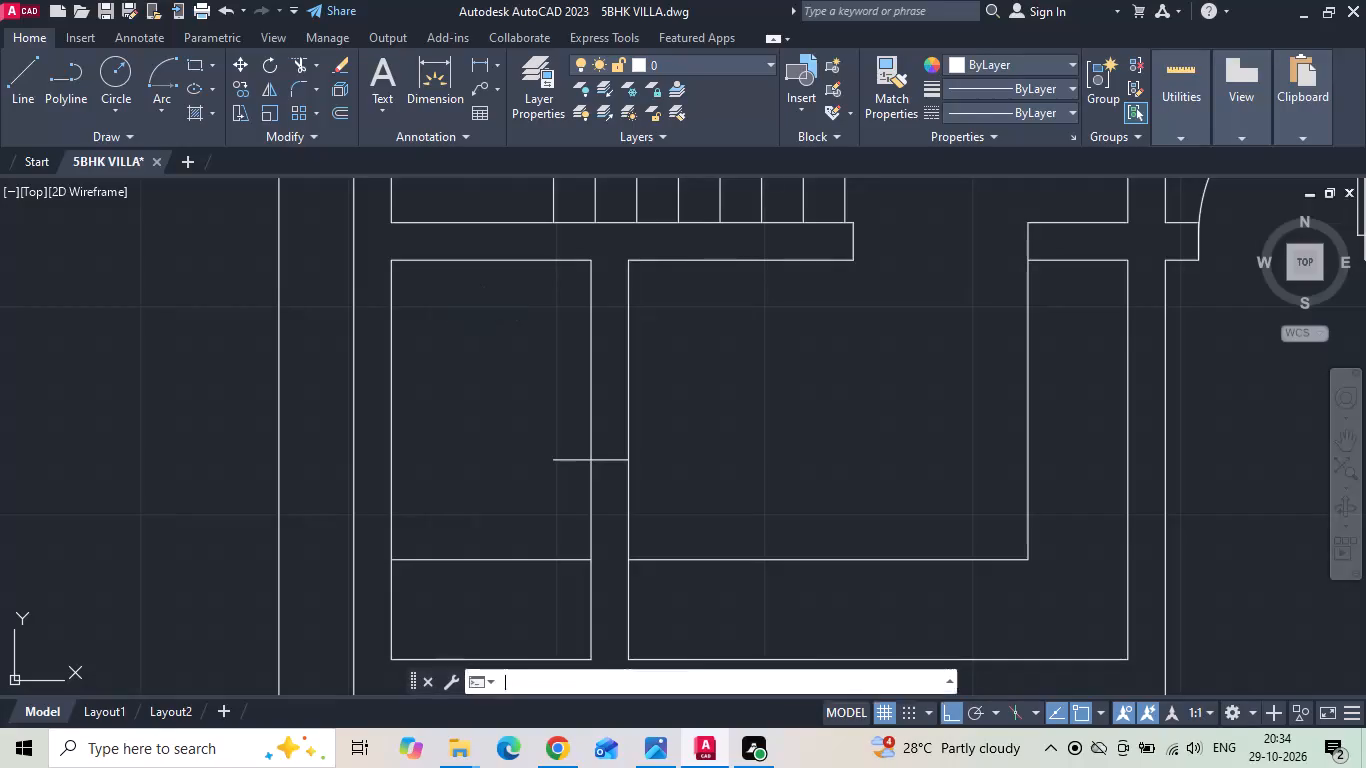
type("1'")
key("3")
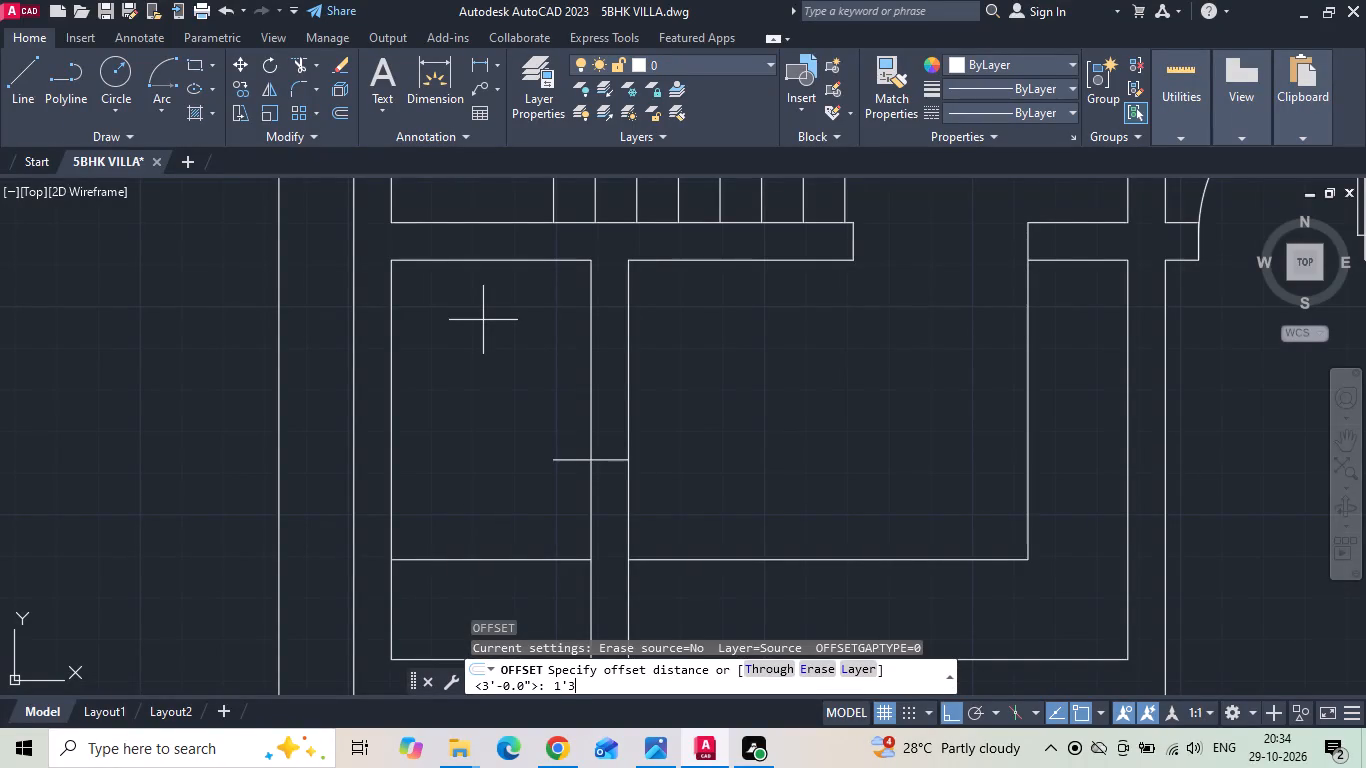
key("Return")
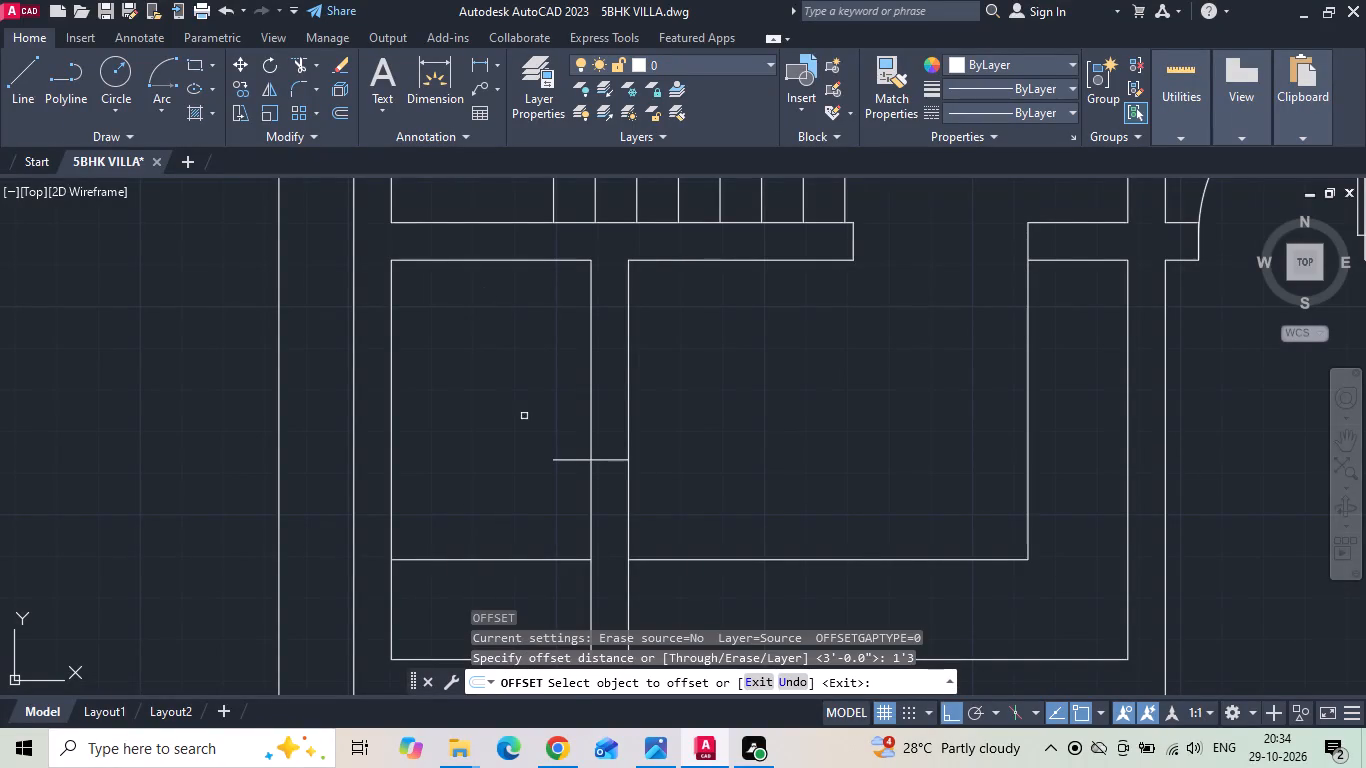
left_click(568, 462)
left_click(571, 427)
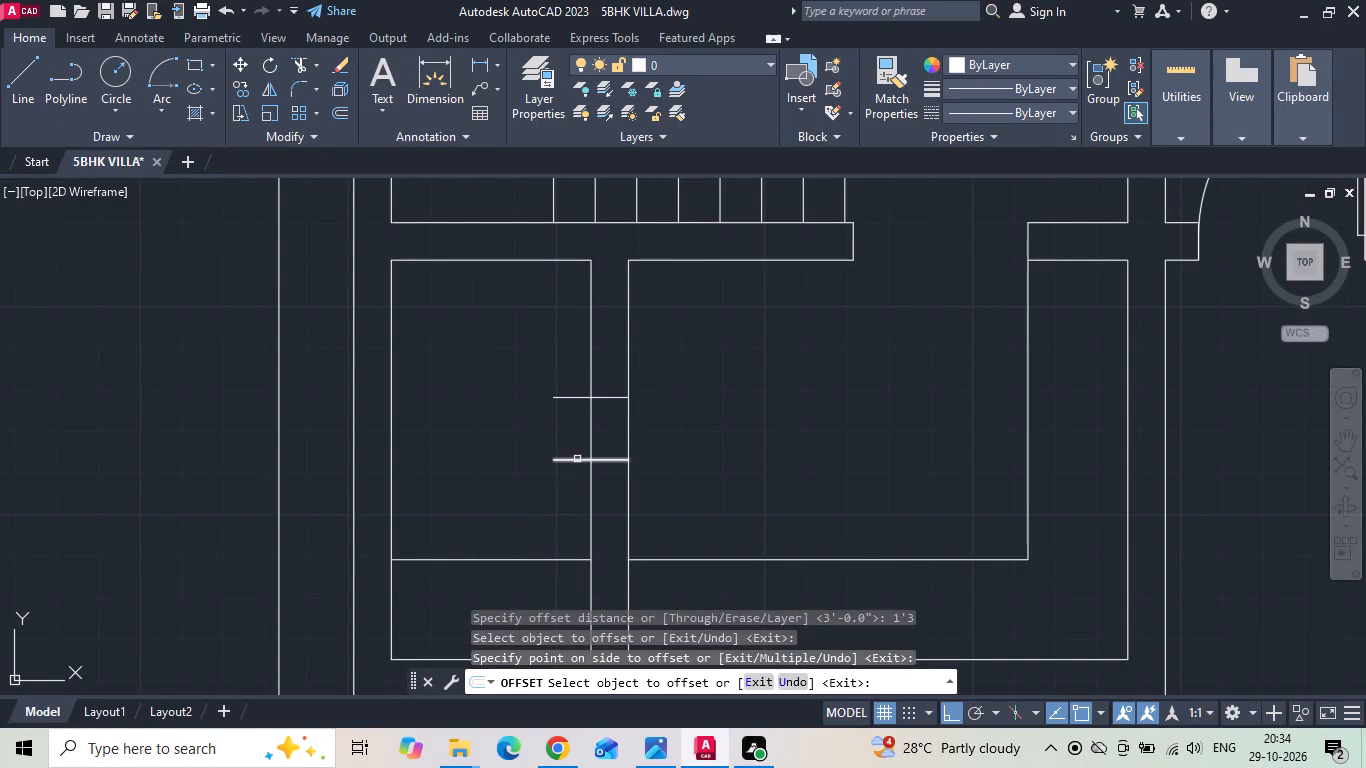
left_click_drag(577, 459, 571, 482)
left_click(564, 502)
key("Escape")
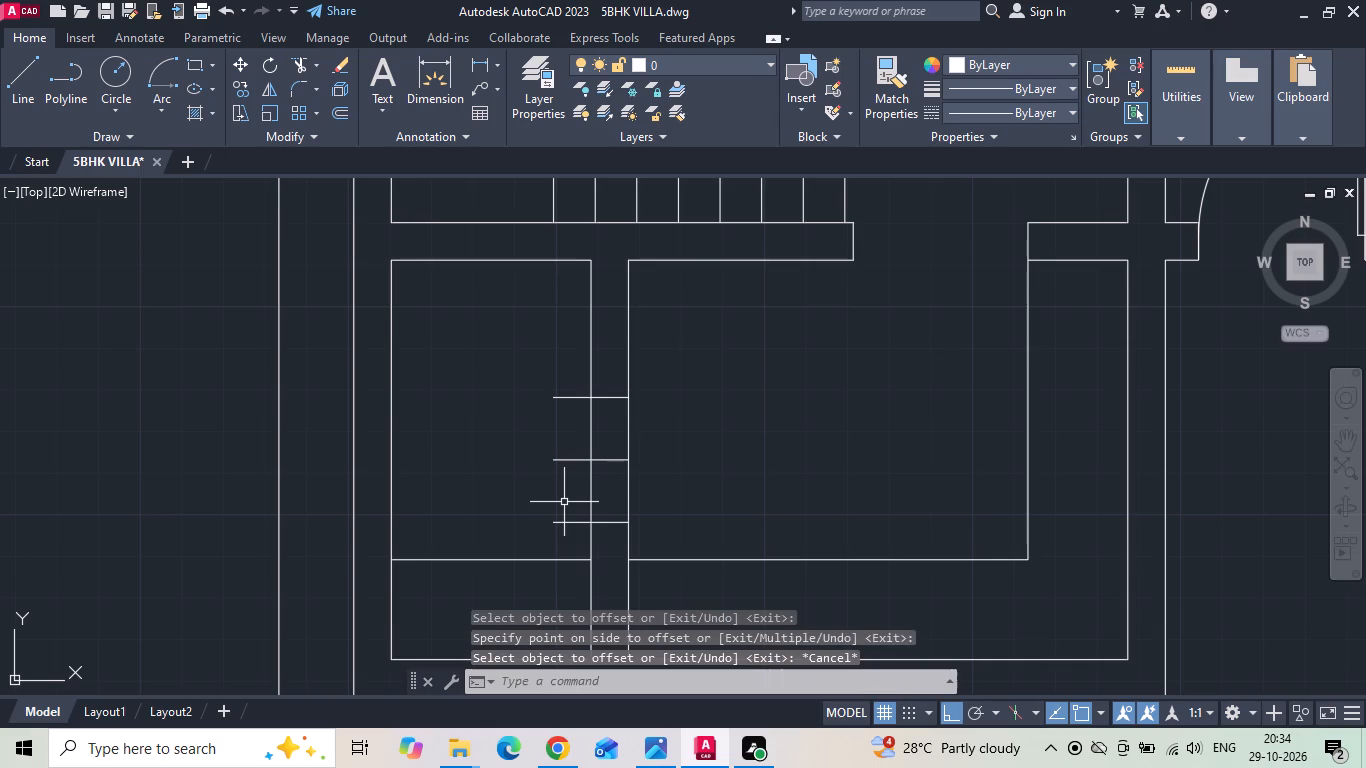
Trim the lines' western overhangs, the middle line and the wall faces between the offset lines to open the utility doorway.
type("TR")
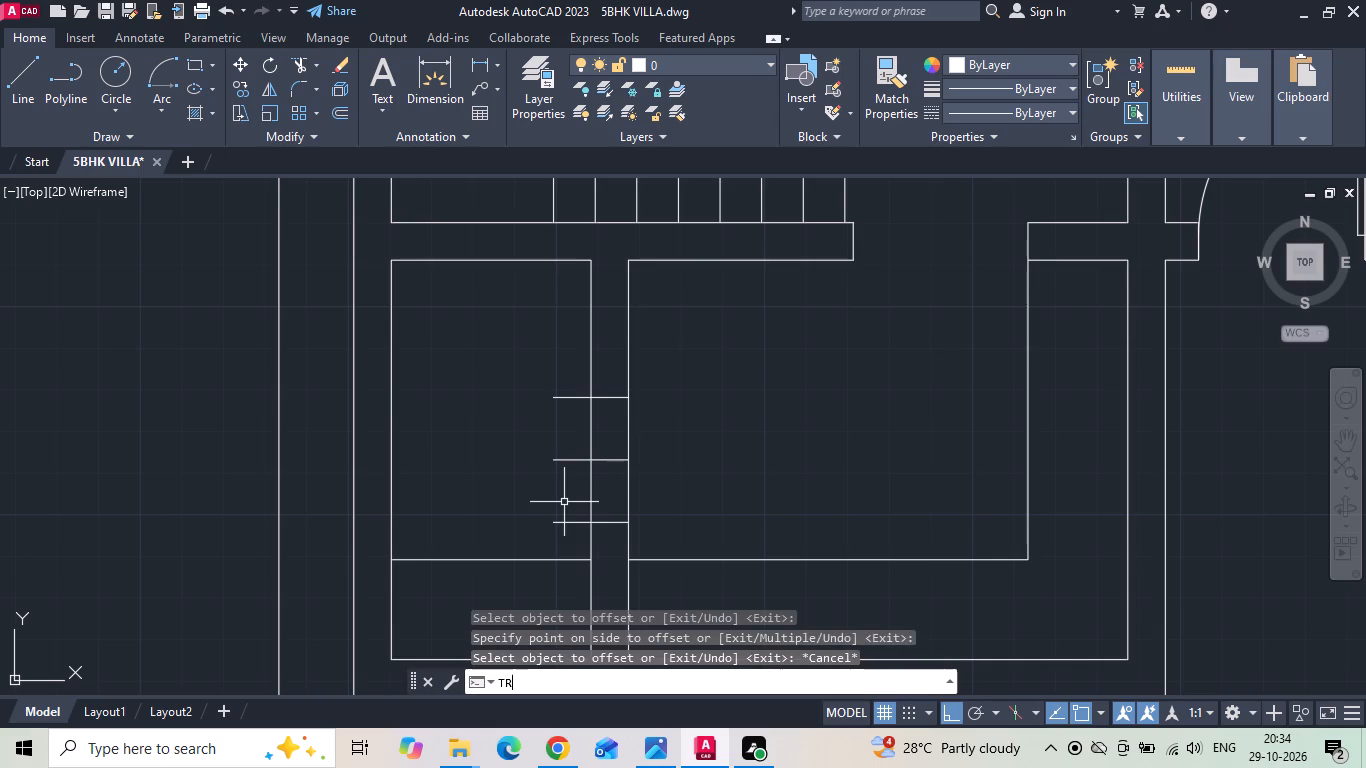
key("space")
key("space")
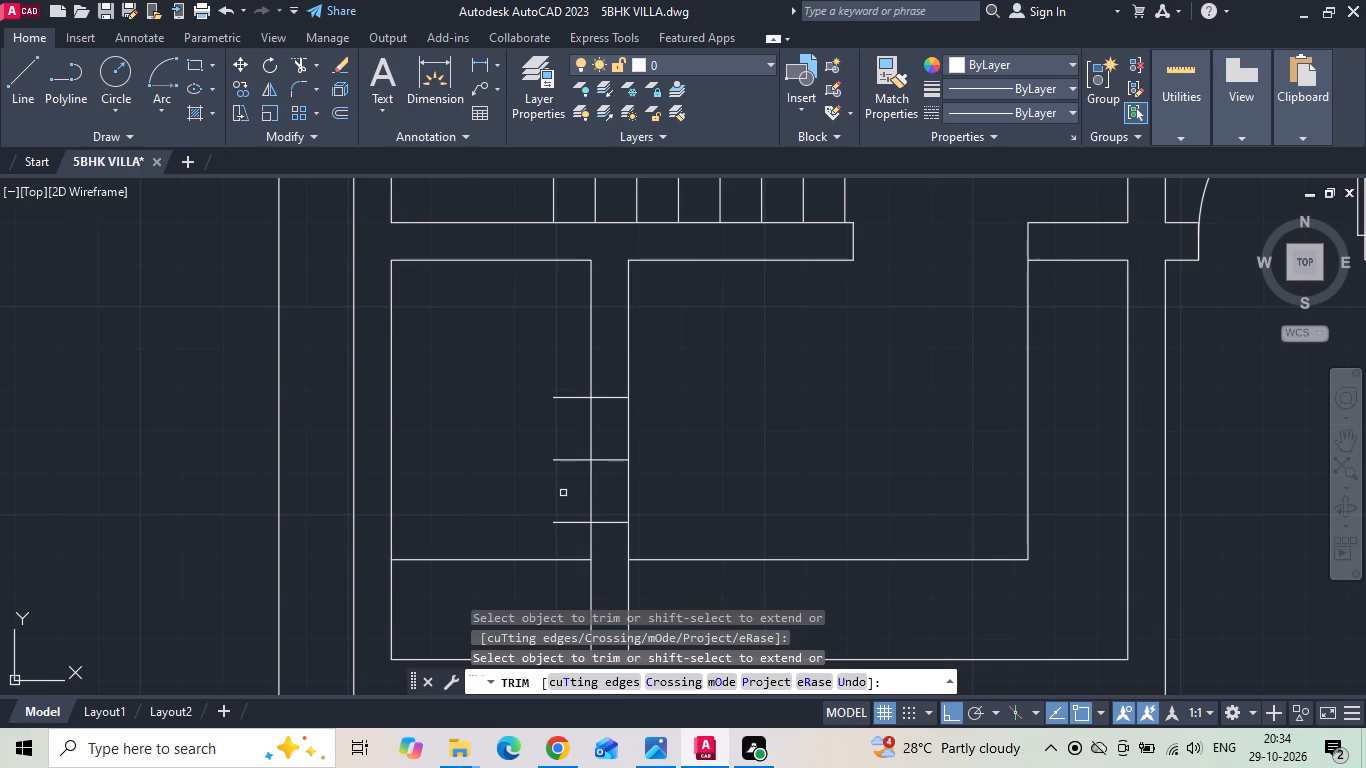
left_click(565, 530)
left_click(567, 385)
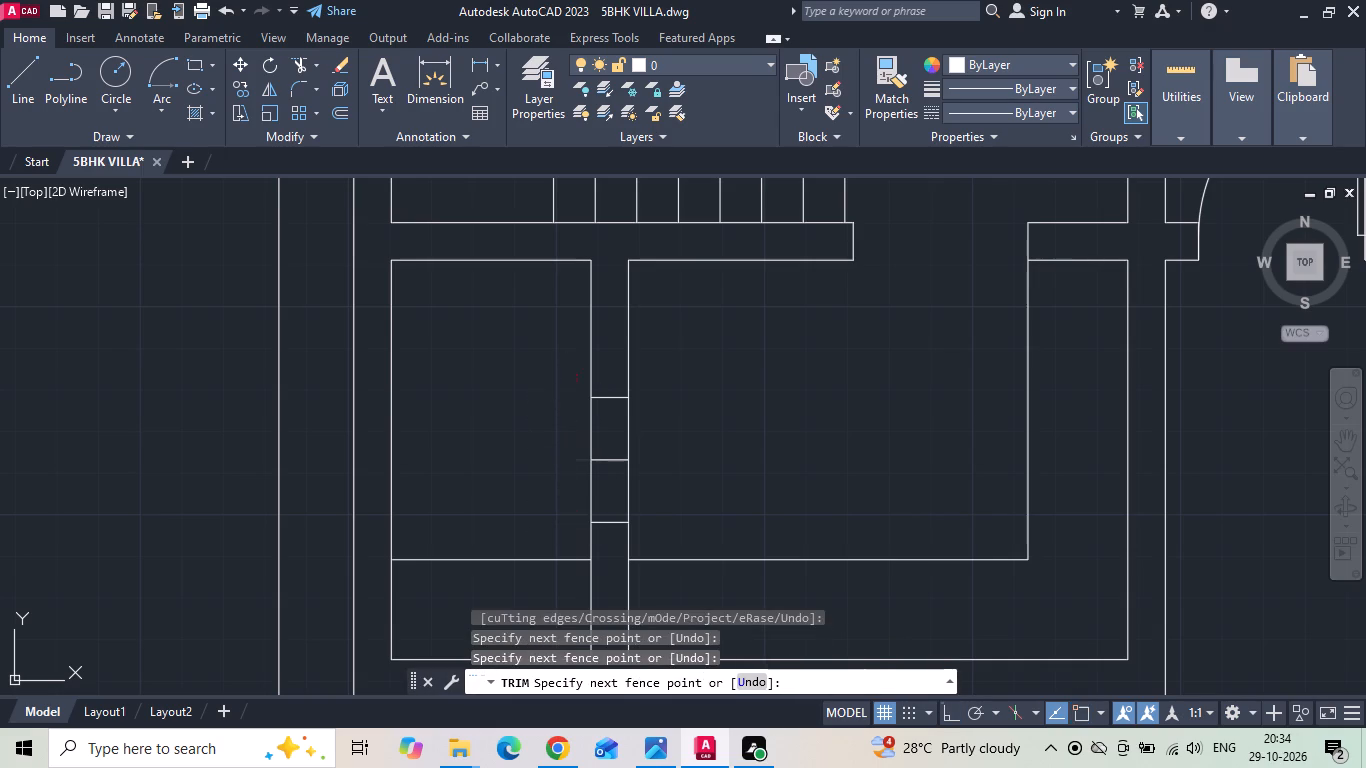
left_click_drag(560, 419, 673, 472)
left_click(669, 452)
left_click(568, 475)
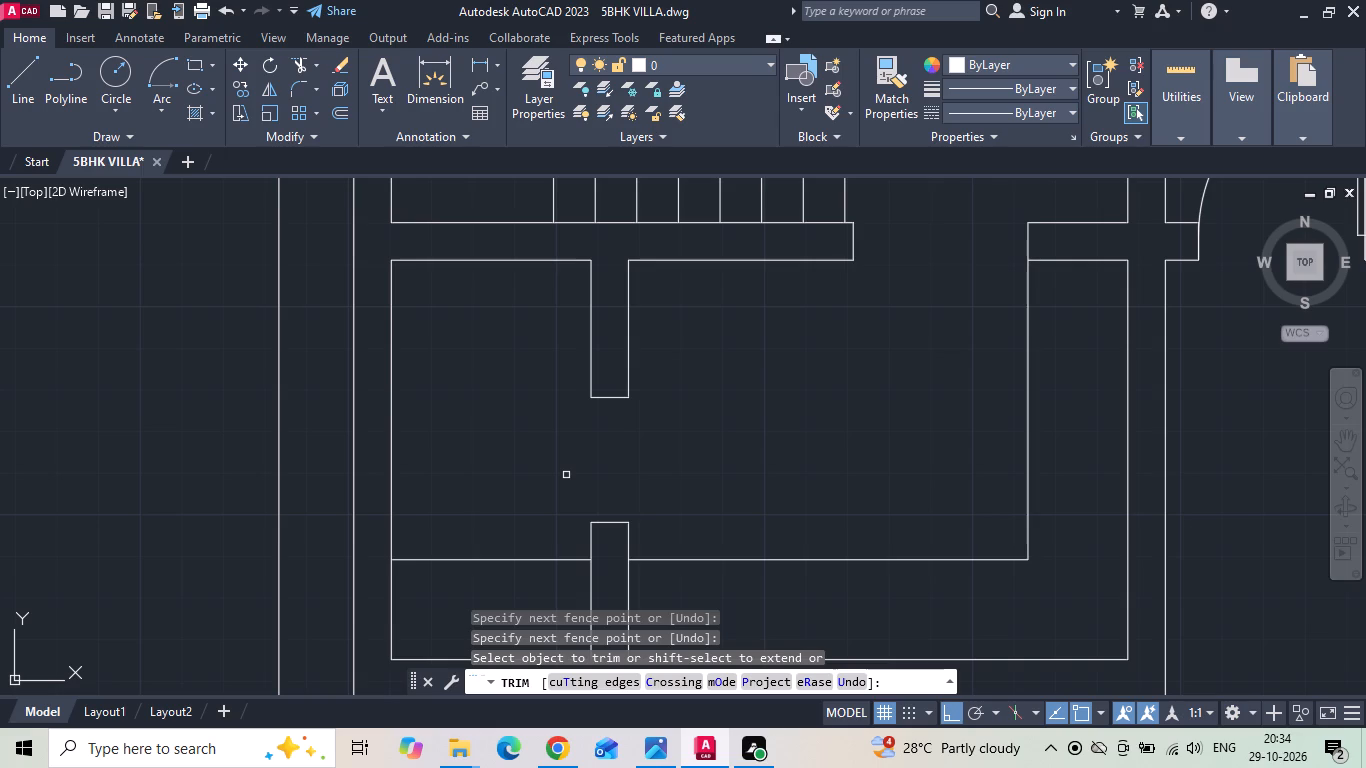
key("Escape")
Copy the first floor door south of the stairs by its arc to the utility doorway, at the north wall stub's lower west corner.
scroll(556, 454, "down", 1)
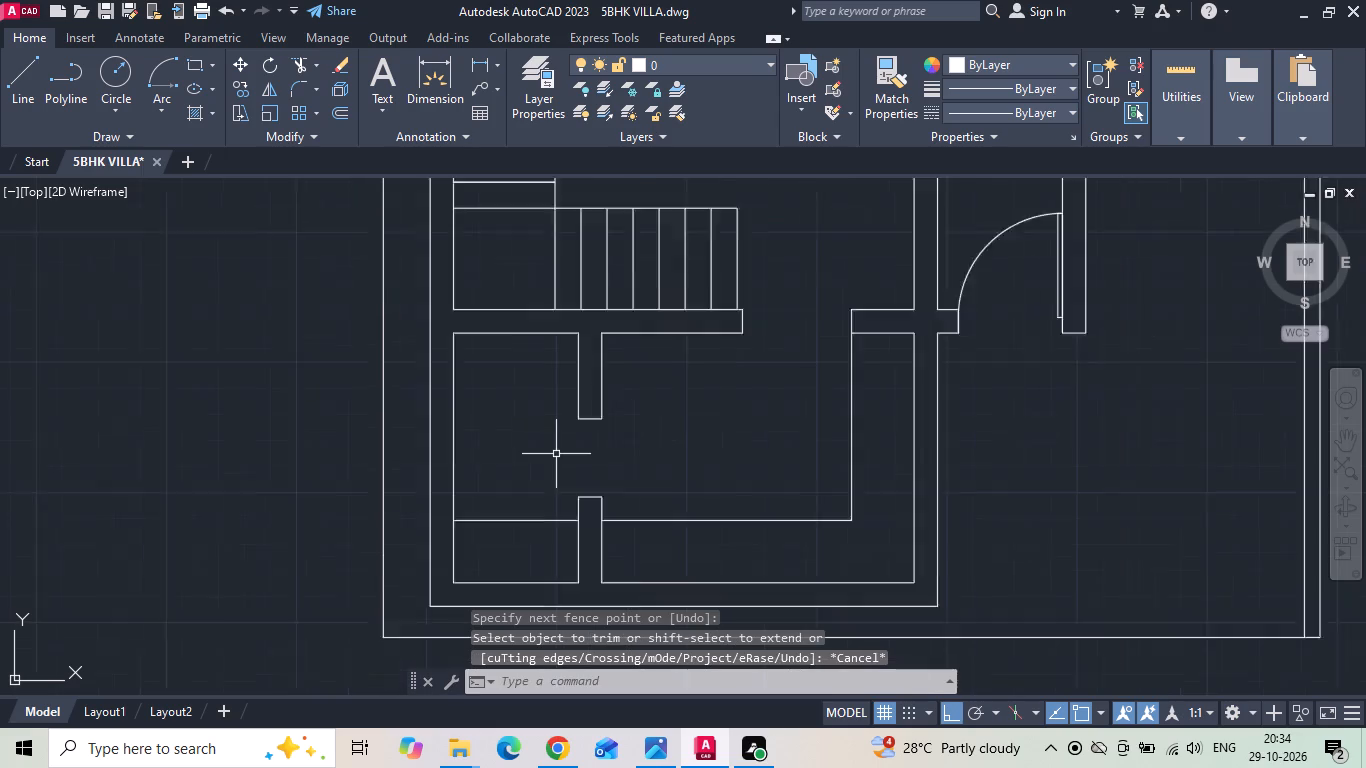
scroll(556, 454, "down", 4)
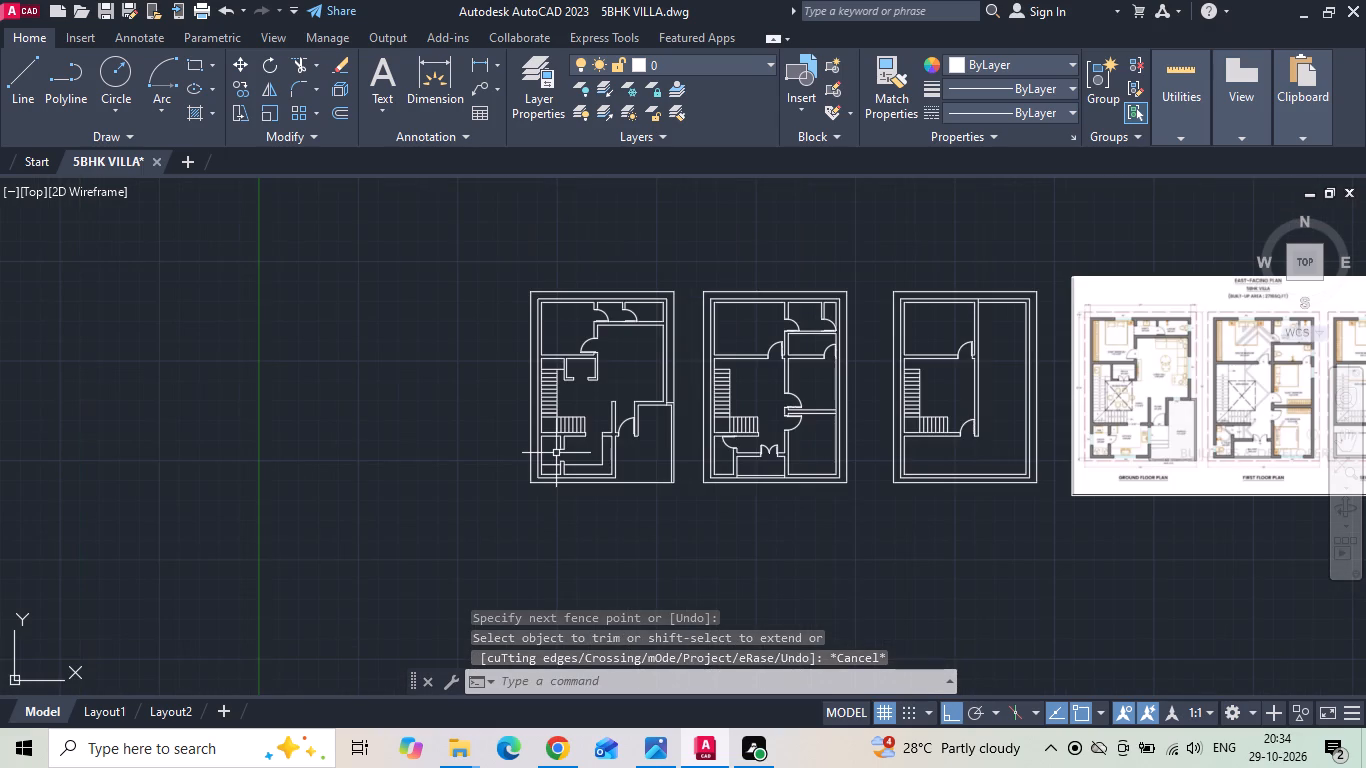
scroll(689, 446, "up", 2)
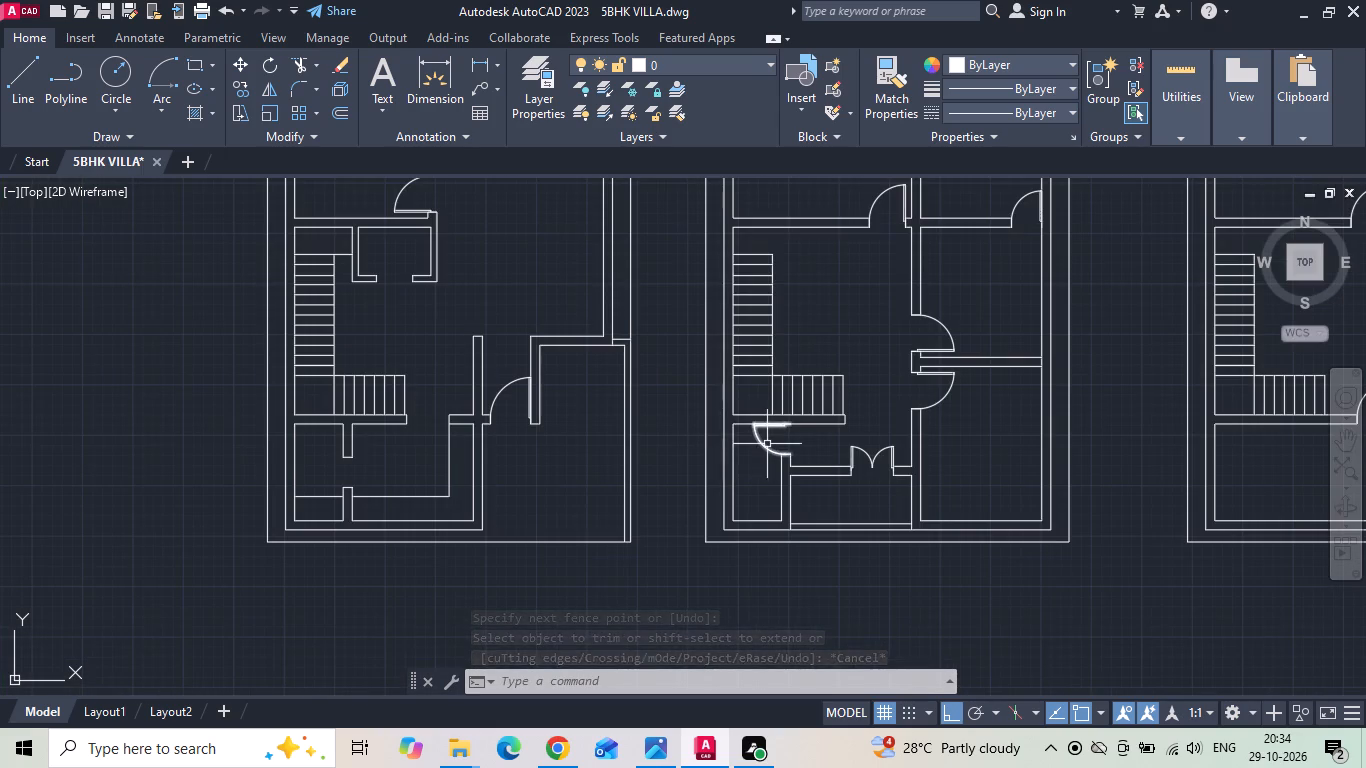
left_click(761, 434)
left_click(751, 449)
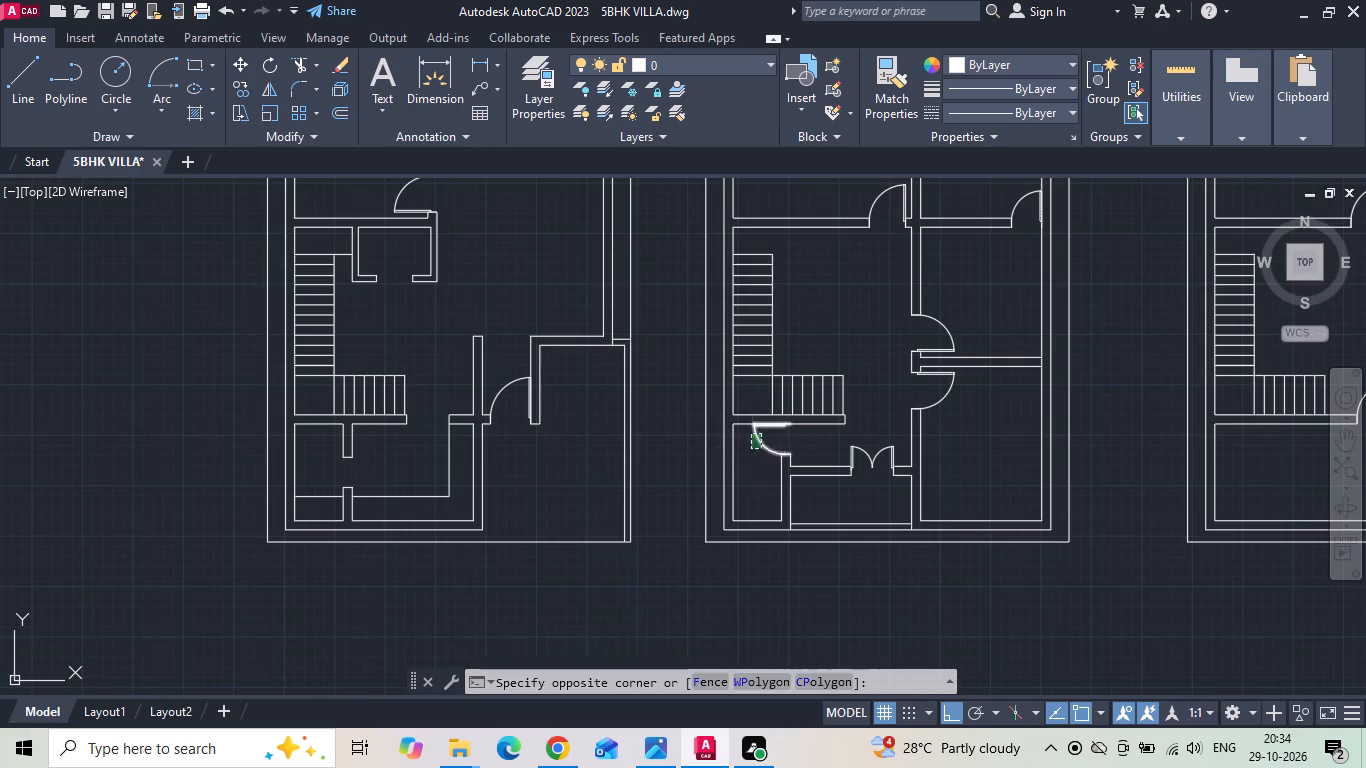
right_click(751, 449)
left_click(833, 384)
left_click(759, 441)
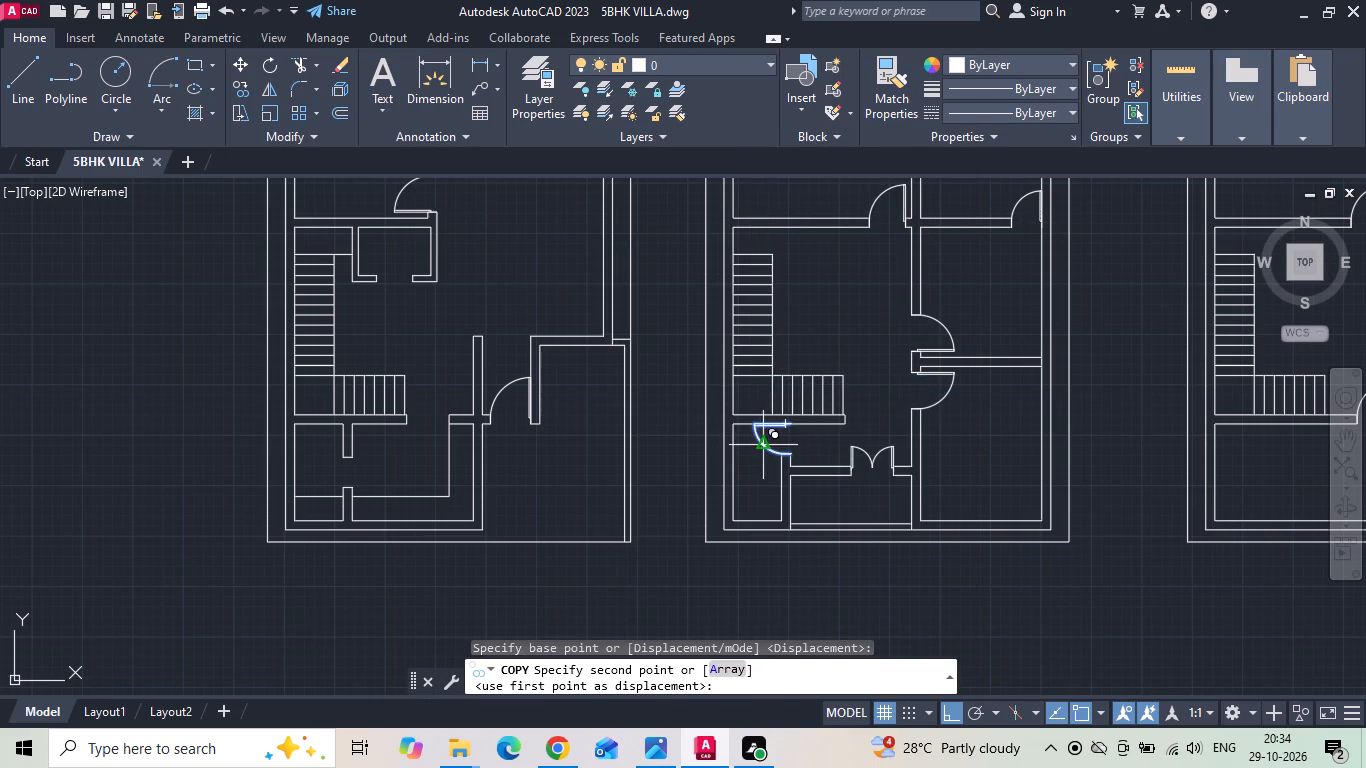
scroll(745, 444, "down", 1)
scroll(637, 447, "down", 1)
scroll(555, 435, "up", 3)
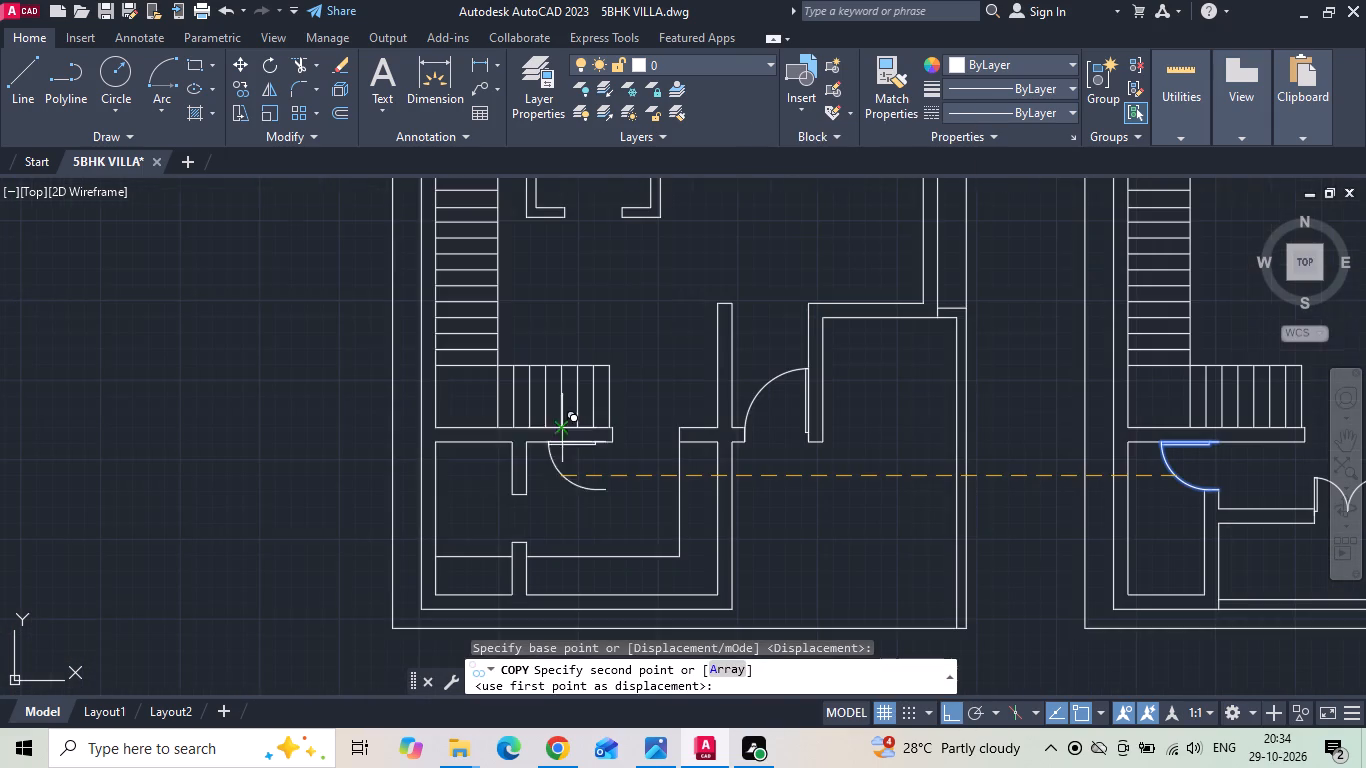
left_click(505, 502)
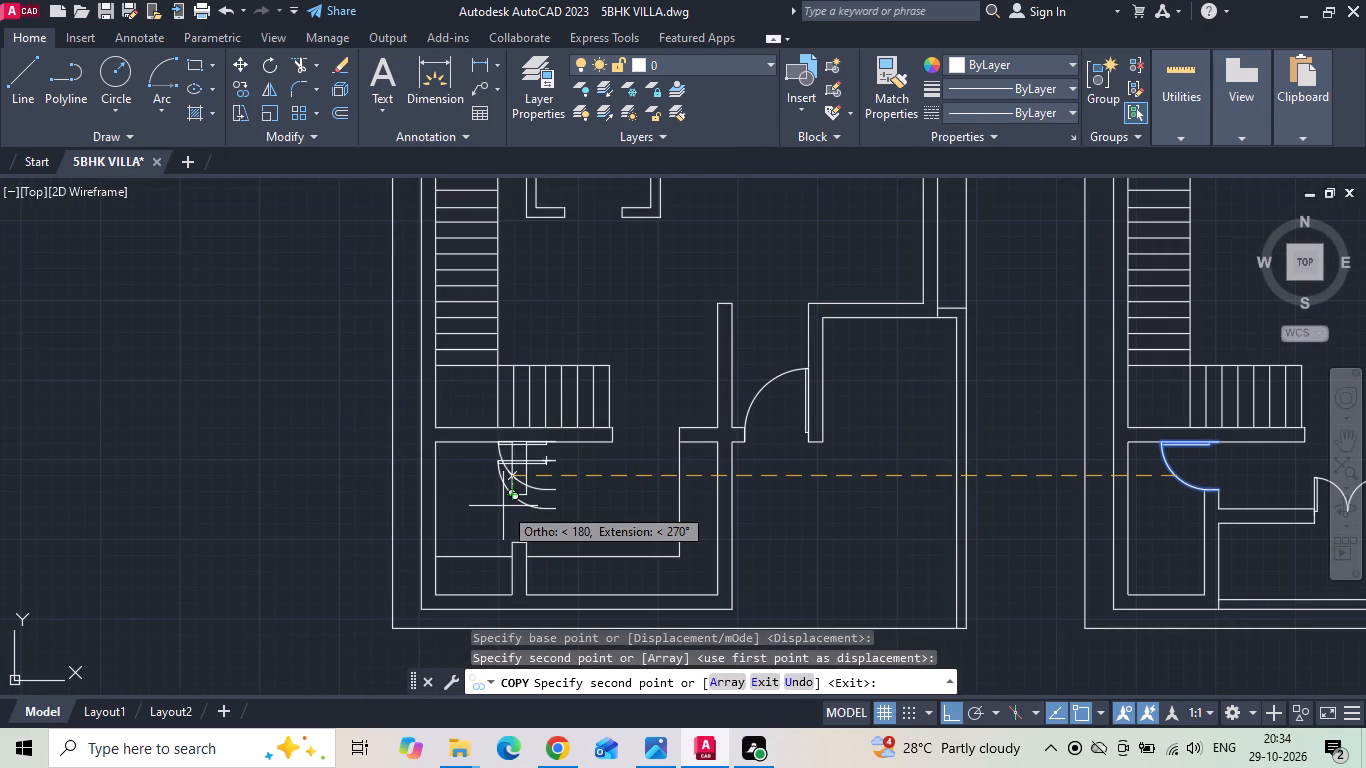
key("Escape")
Move the copied utility door by its arc-side jamb end to the south wall stub's upper east corner, fitting the ground floor doorway.
scroll(505, 505, "down", 3)
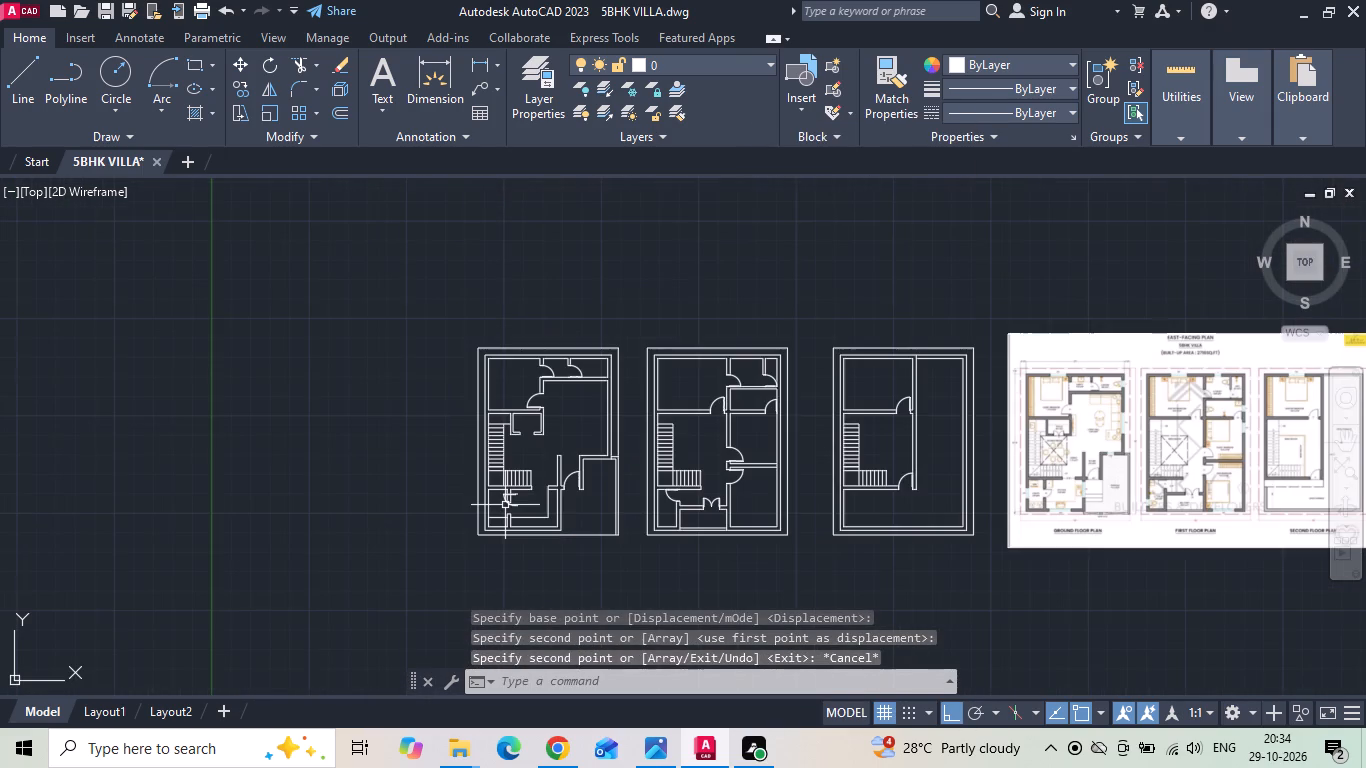
scroll(502, 521, "up", 5)
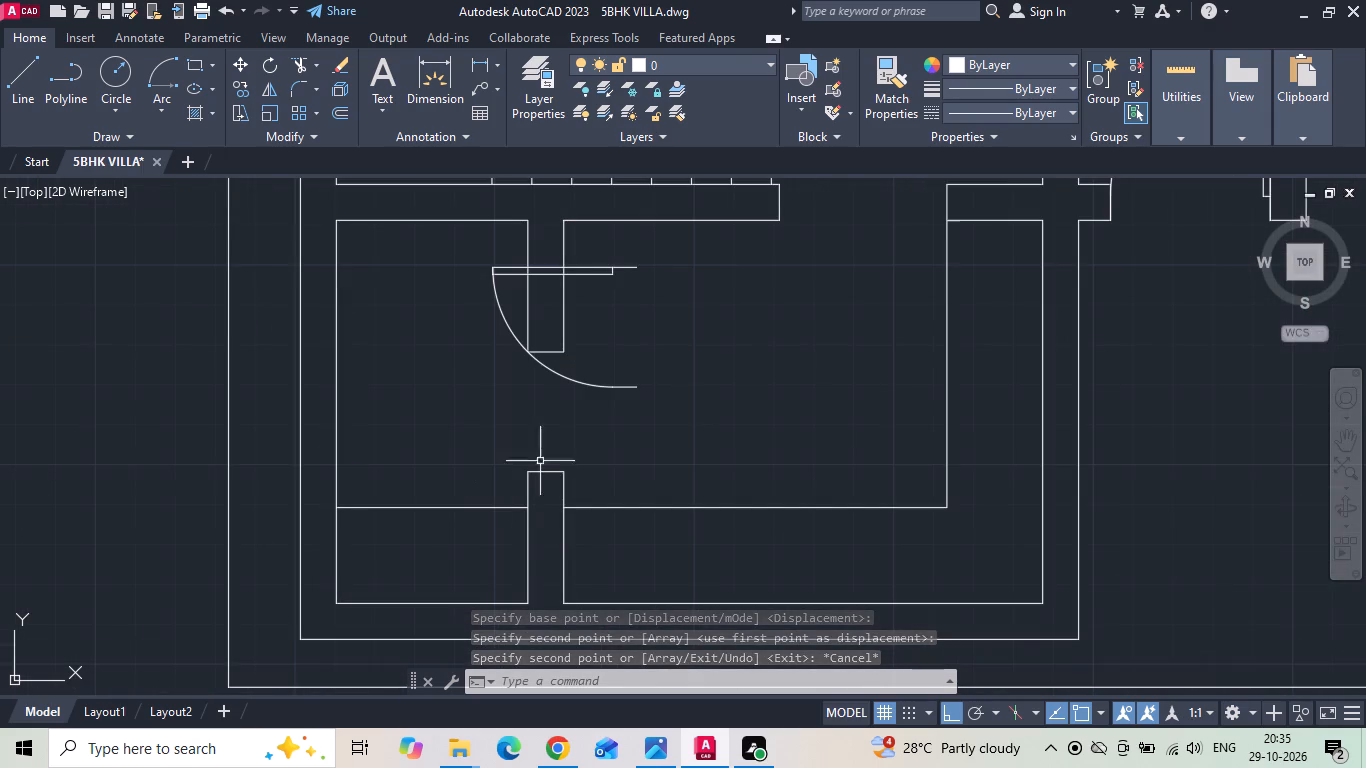
left_click(590, 411)
left_click(584, 379)
right_click(603, 351)
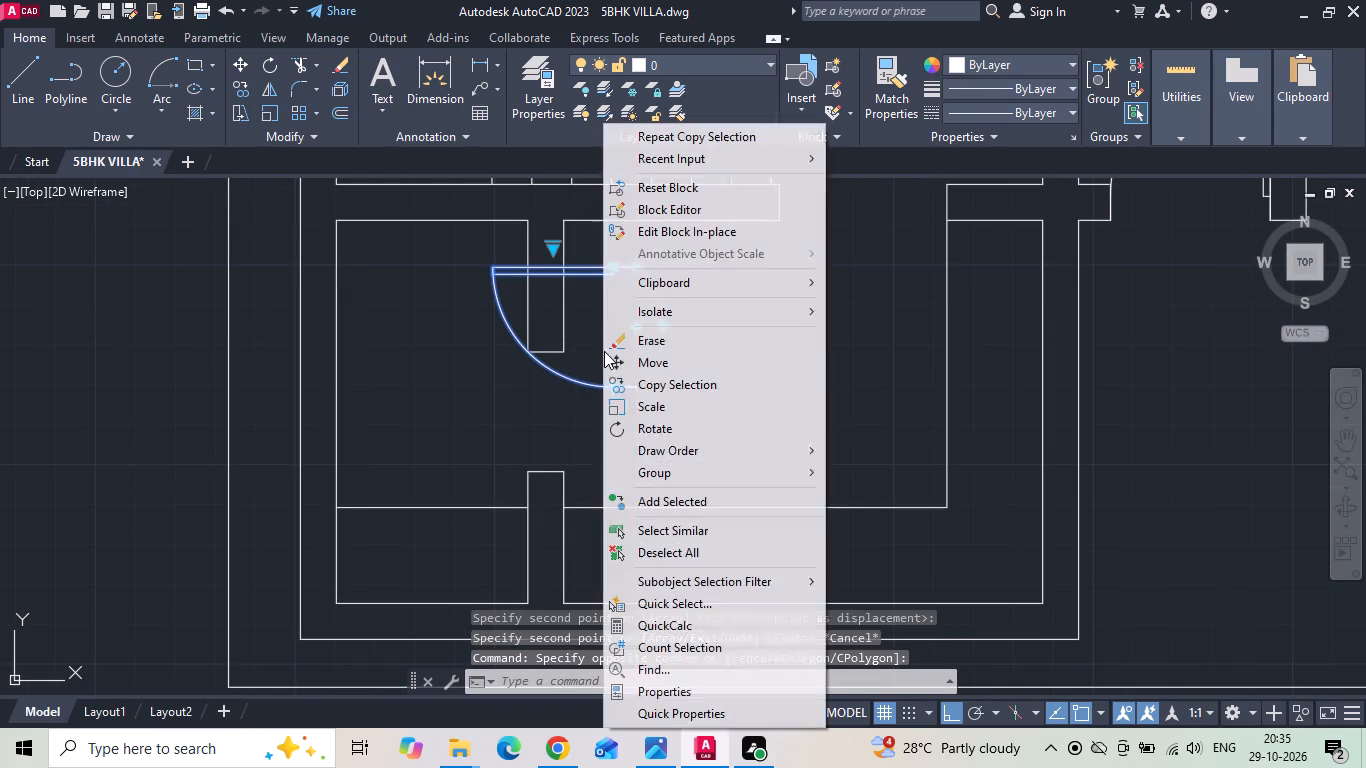
left_click(627, 361)
left_click(636, 390)
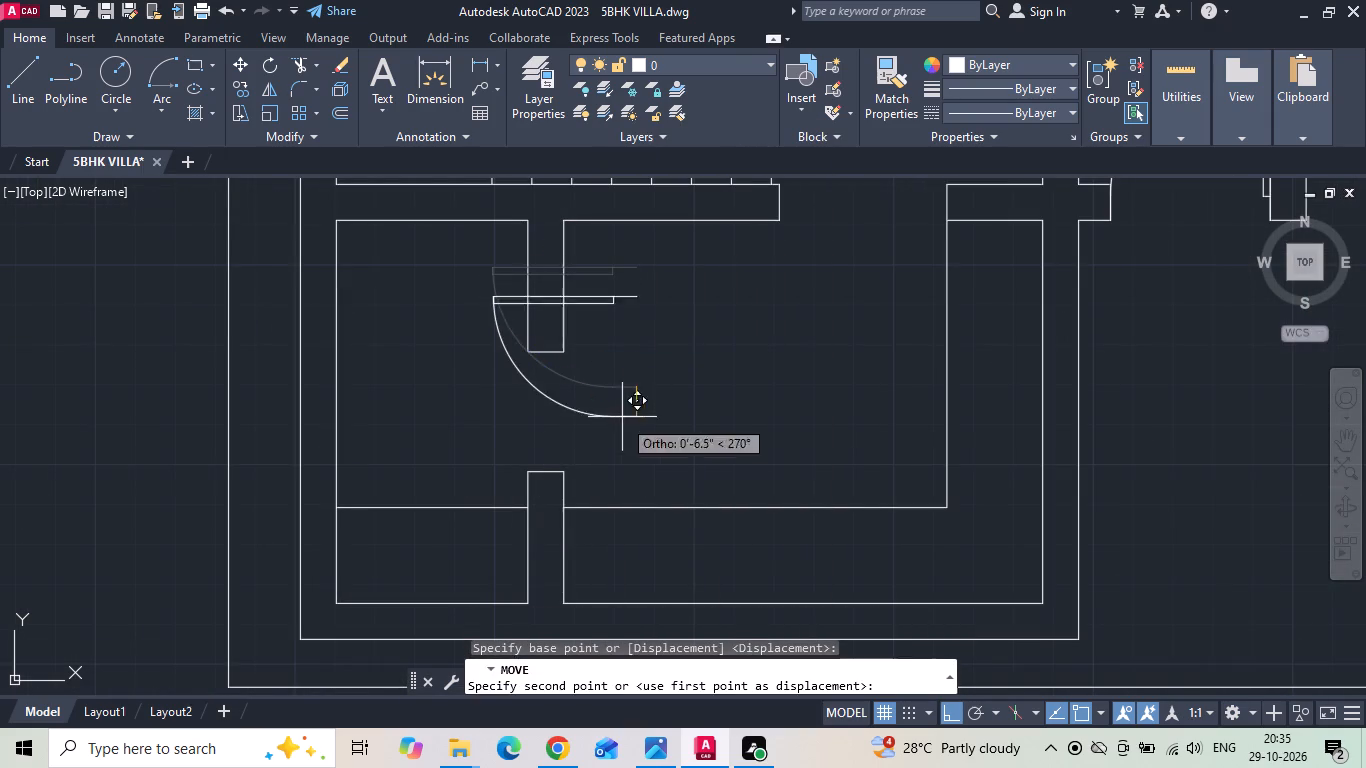
left_click(564, 471)
Flip the utility door so that its leaf and arc swing east into the kitchen.
left_click_drag(550, 410, 499, 437)
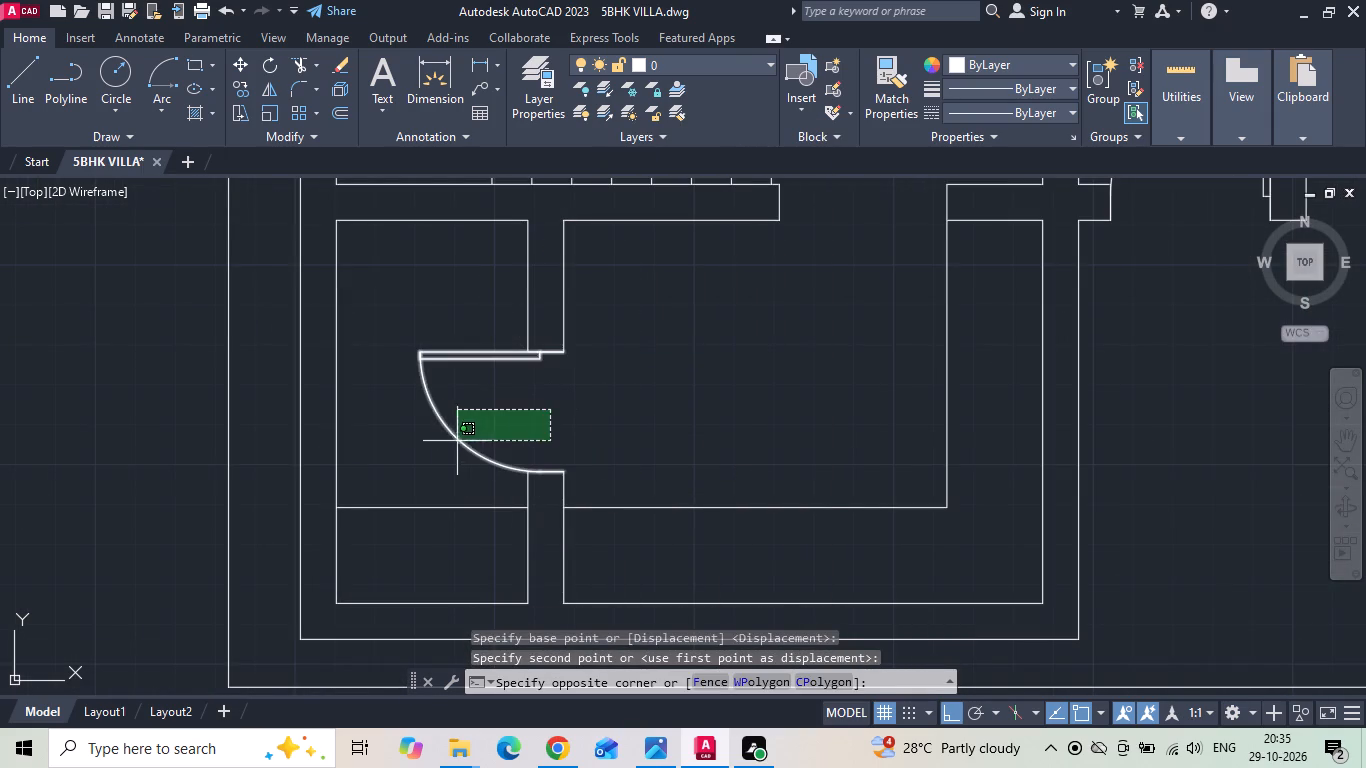
left_click(407, 439)
left_click(563, 414)
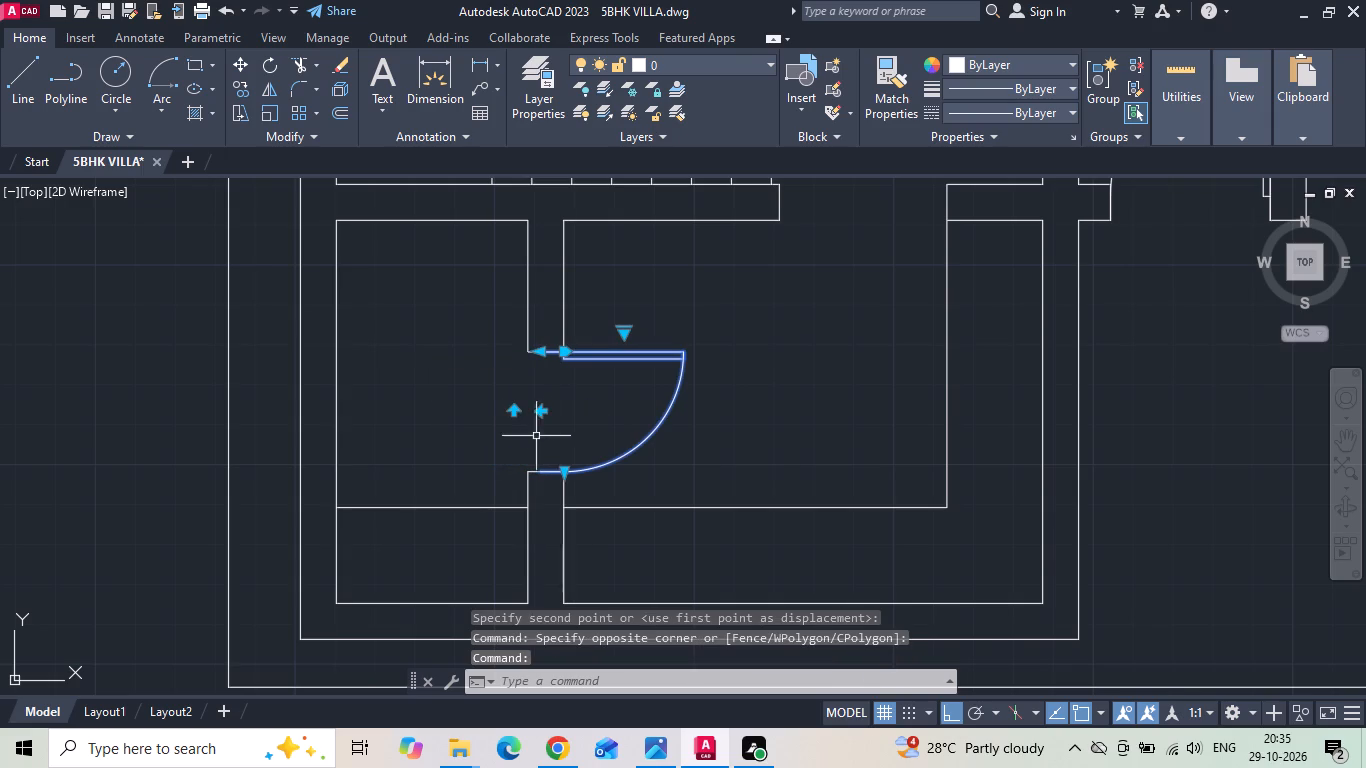
key("Escape")
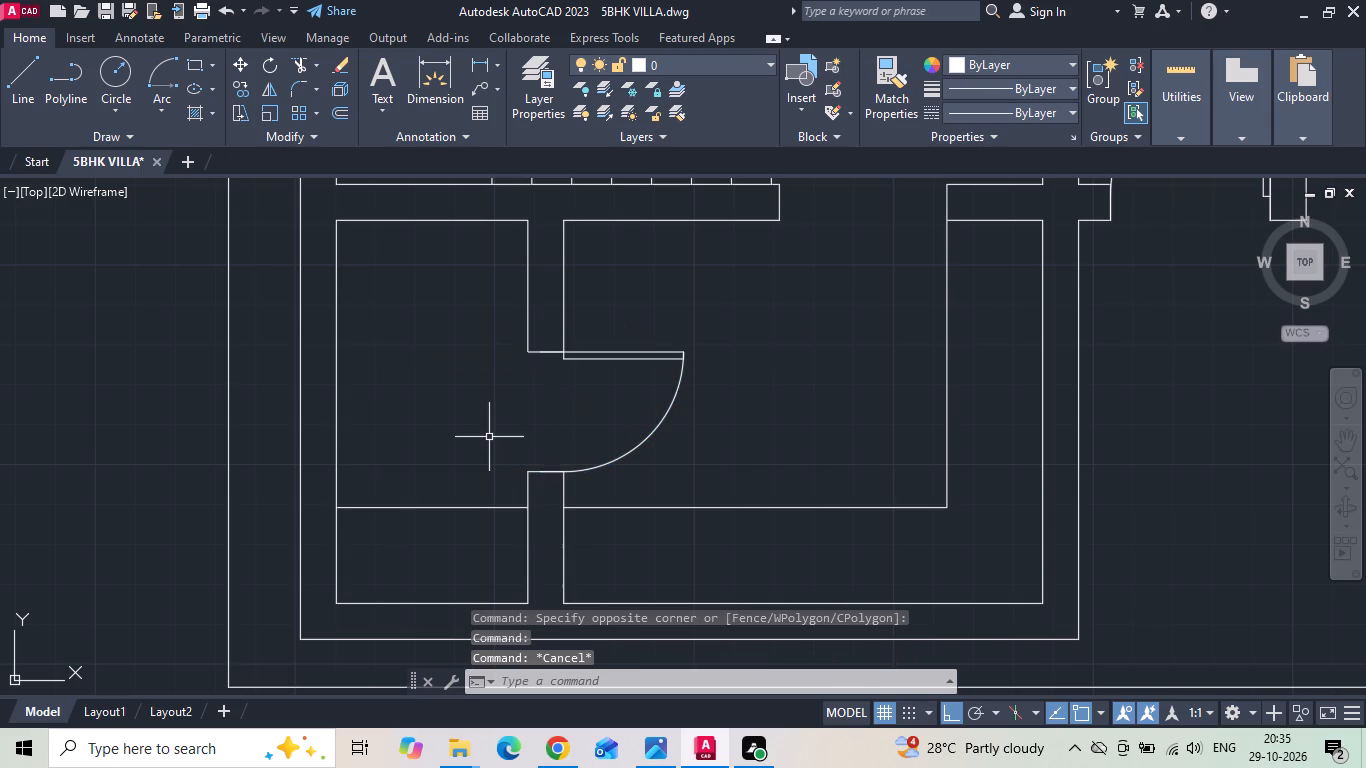
Move the flipped utility door by its lower west end to the south wall stub's upper west corner.
left_click(612, 428)
left_click(595, 468)
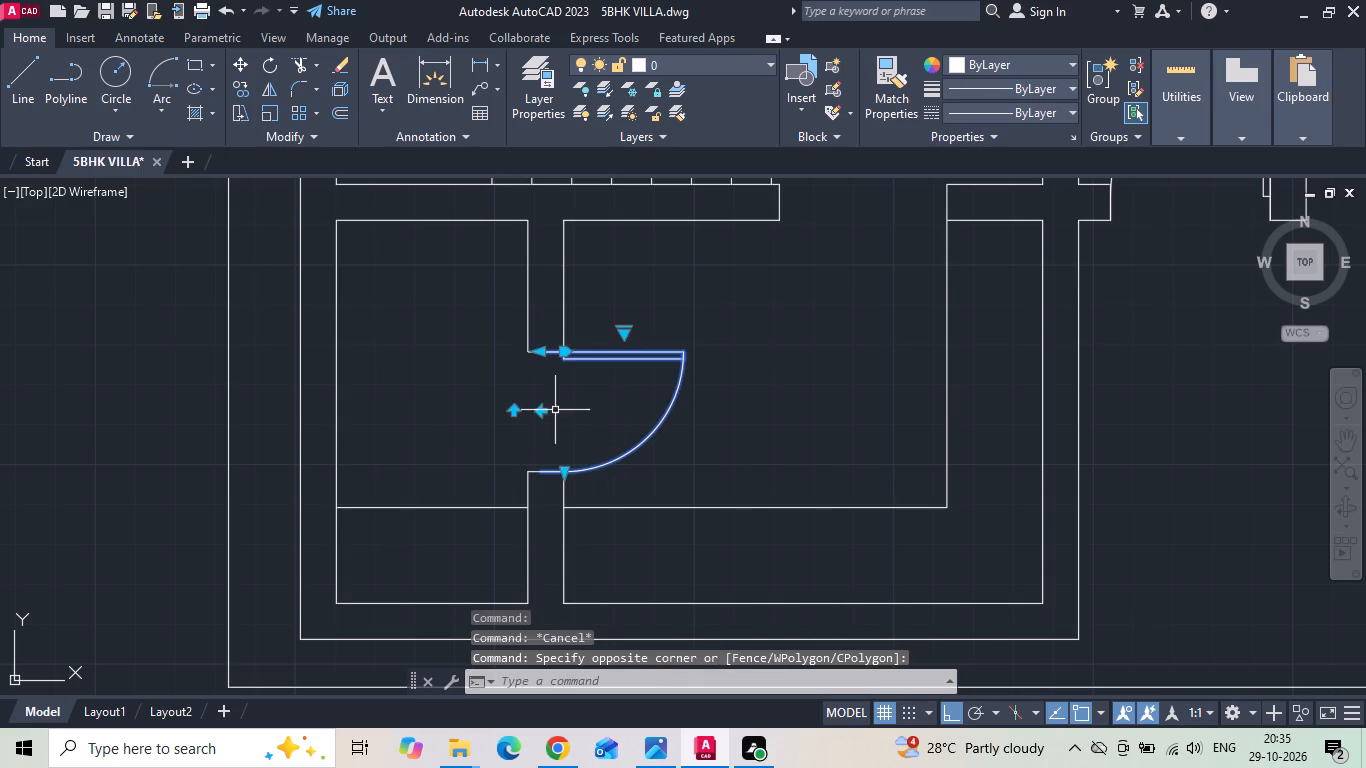
right_click(555, 410)
left_click(579, 373)
scroll(556, 456, "up", 2)
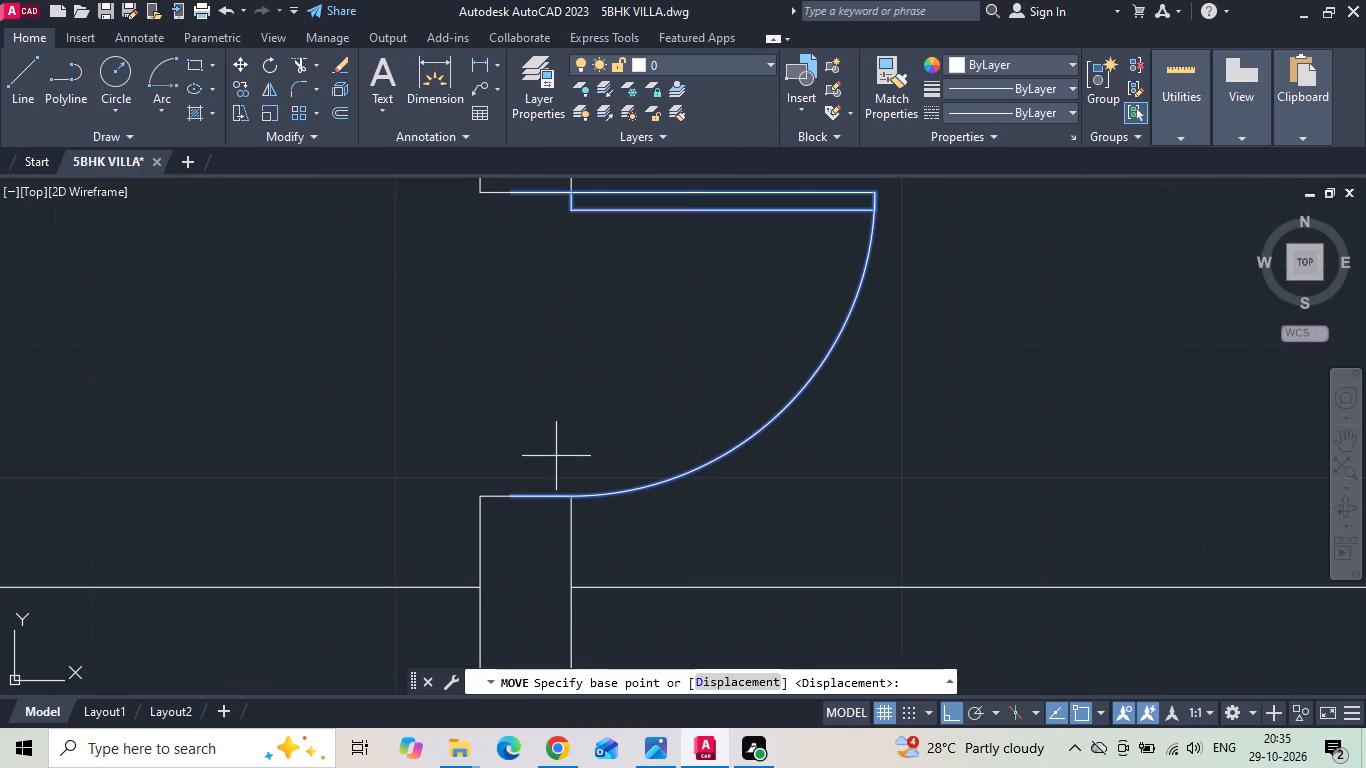
left_click(514, 493)
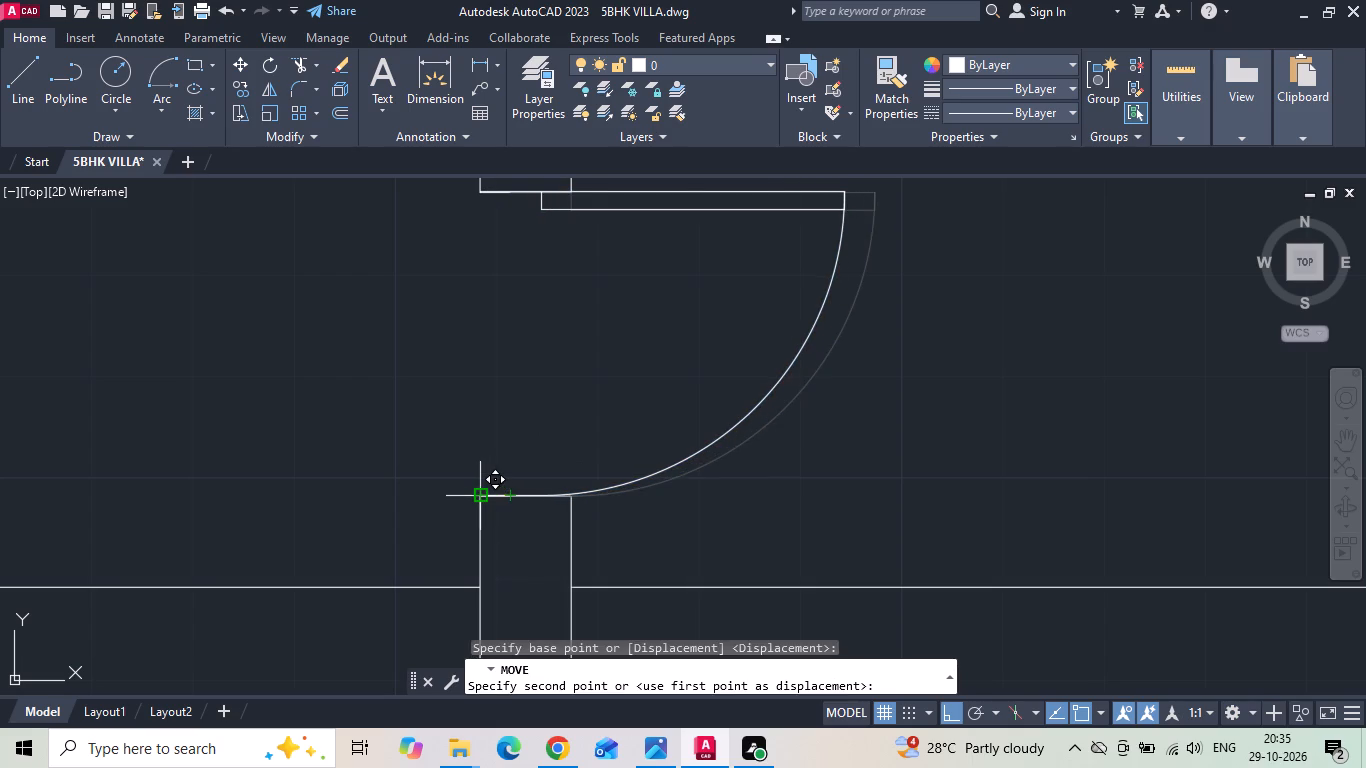
left_click(480, 496)
scroll(575, 409, "down", 7)
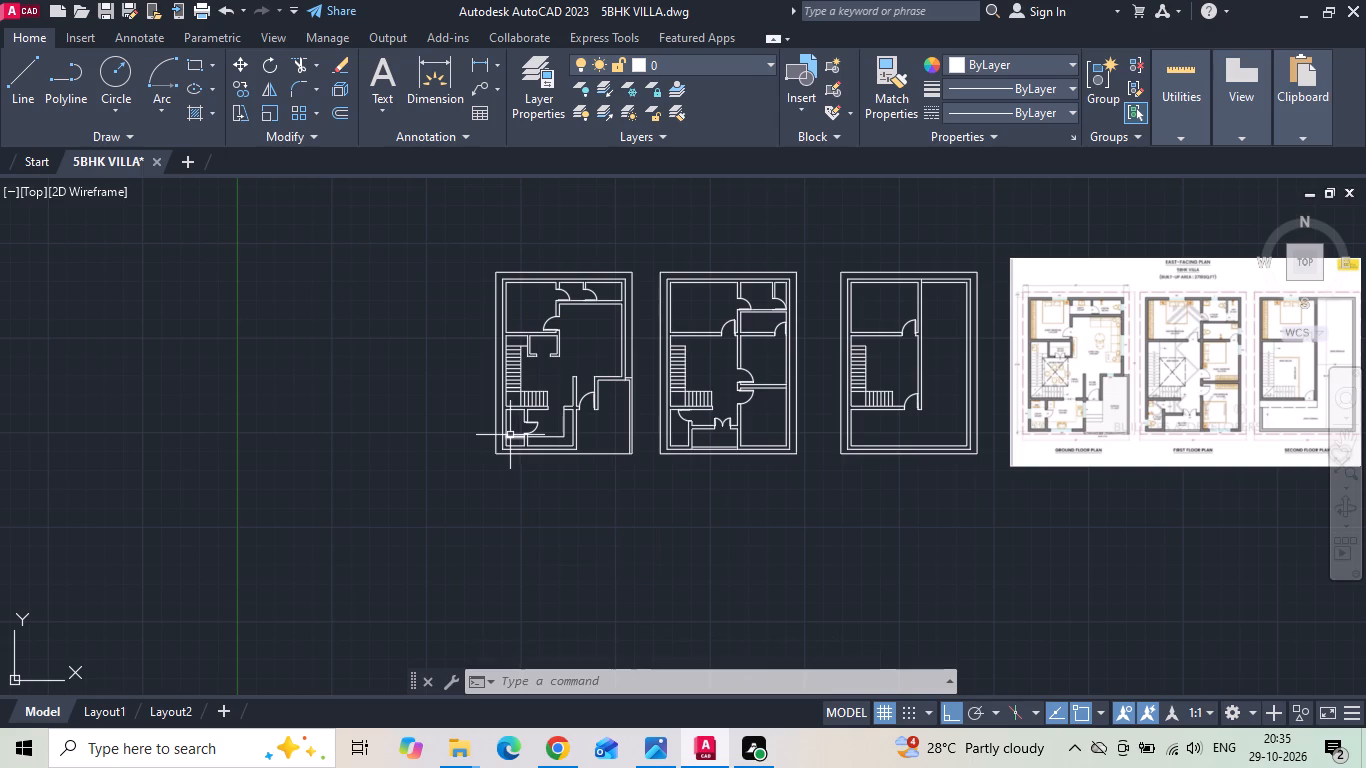
Draw a horizontal line across the ground floor toilet's east wall, from the inner face's midpoint to the outer face.
scroll(1145, 310, "up", 3)
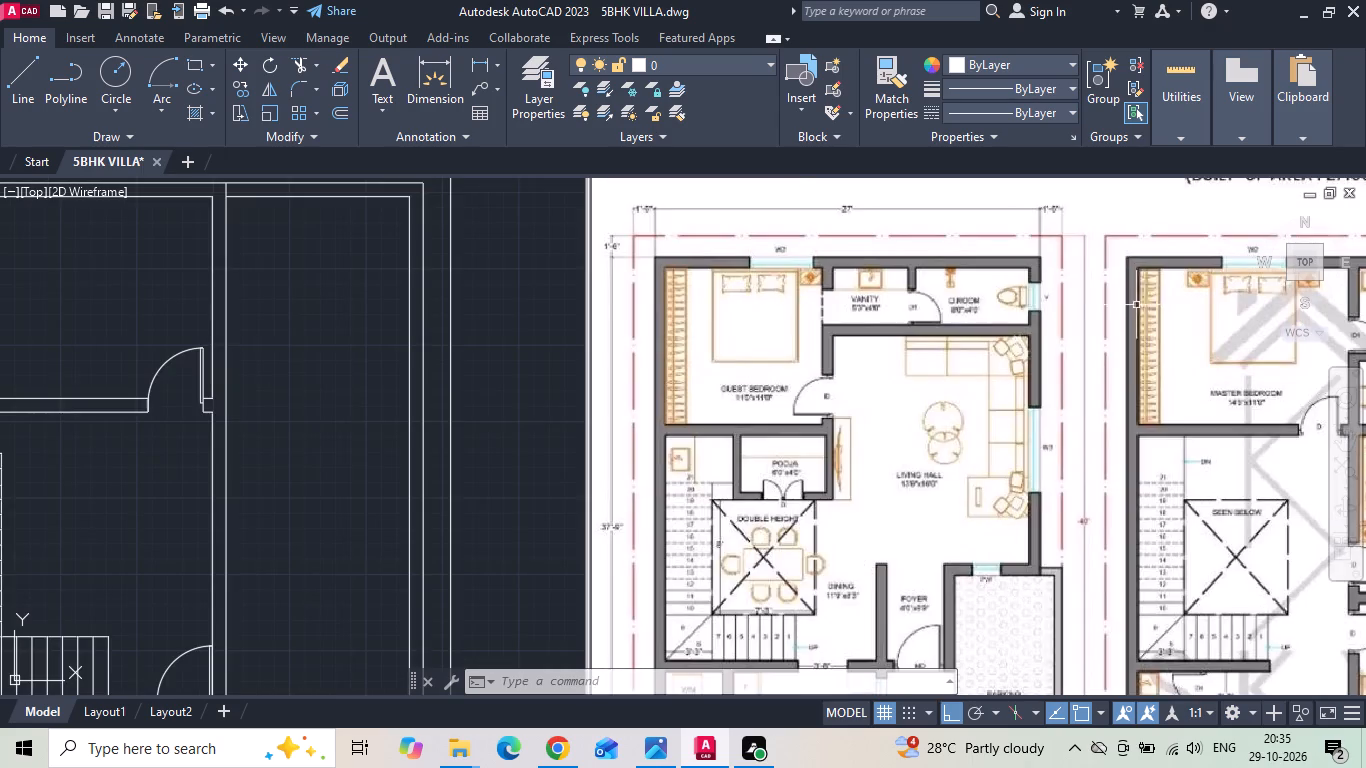
scroll(1123, 342, "down", 2)
scroll(334, 299, "up", 2)
middle_click_drag(226, 299, 530, 361)
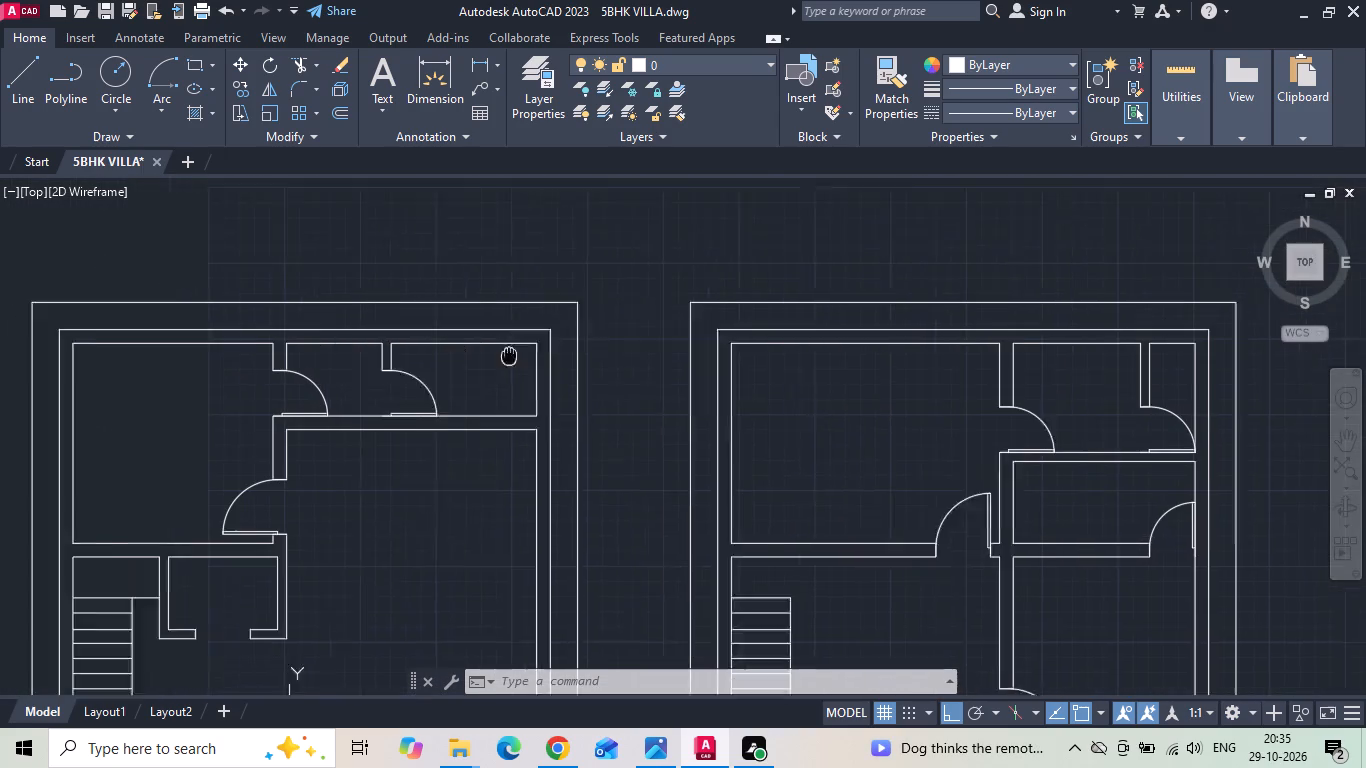
middle_click_drag(530, 361, 542, 363)
type("L")
key("space")
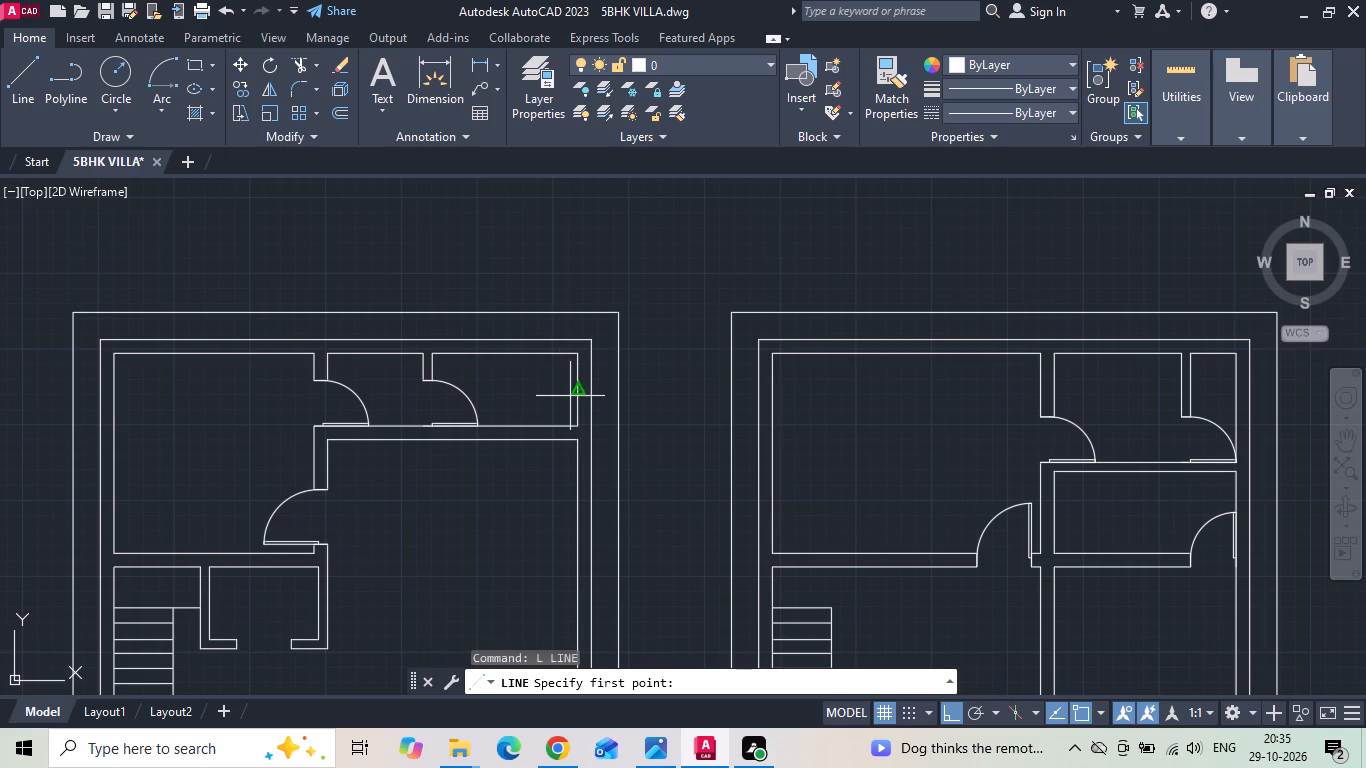
left_click(573, 391)
scroll(573, 391, "up", 2)
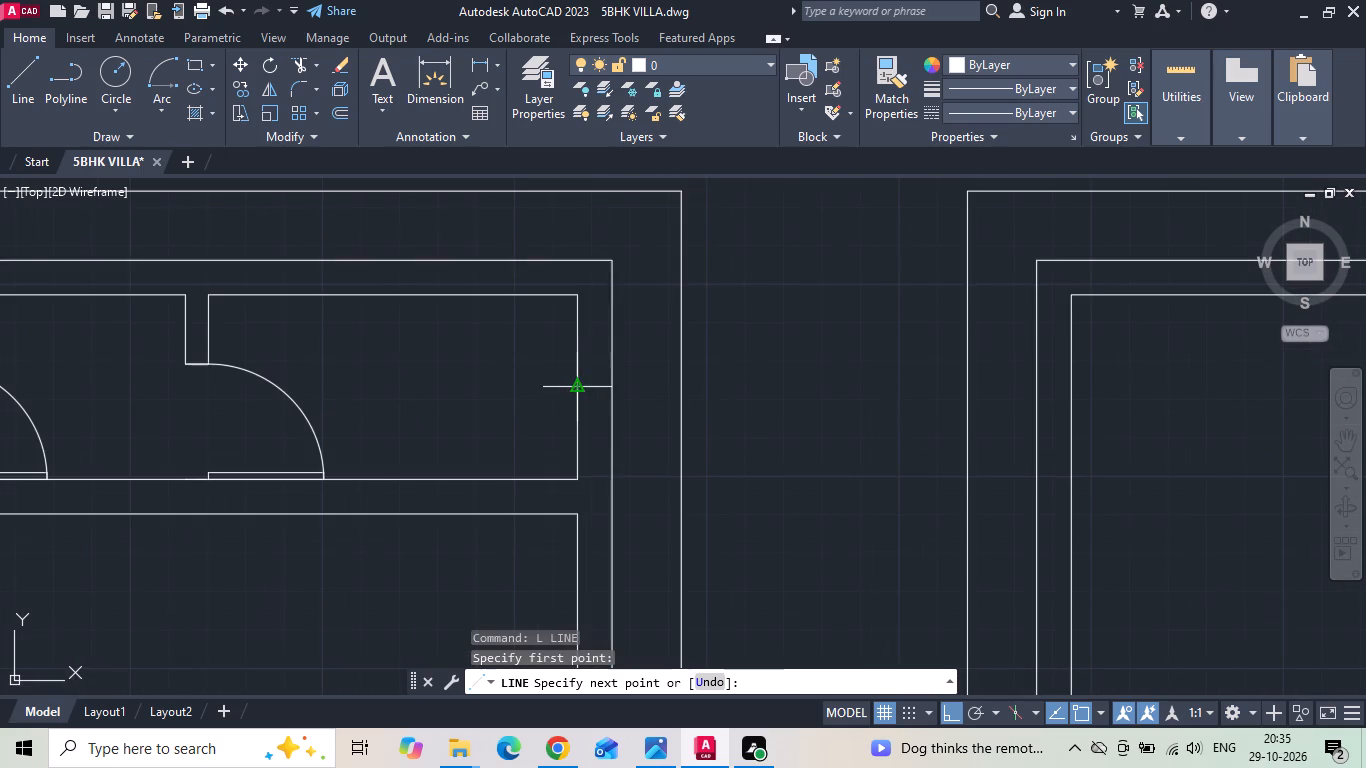
left_click(612, 385)
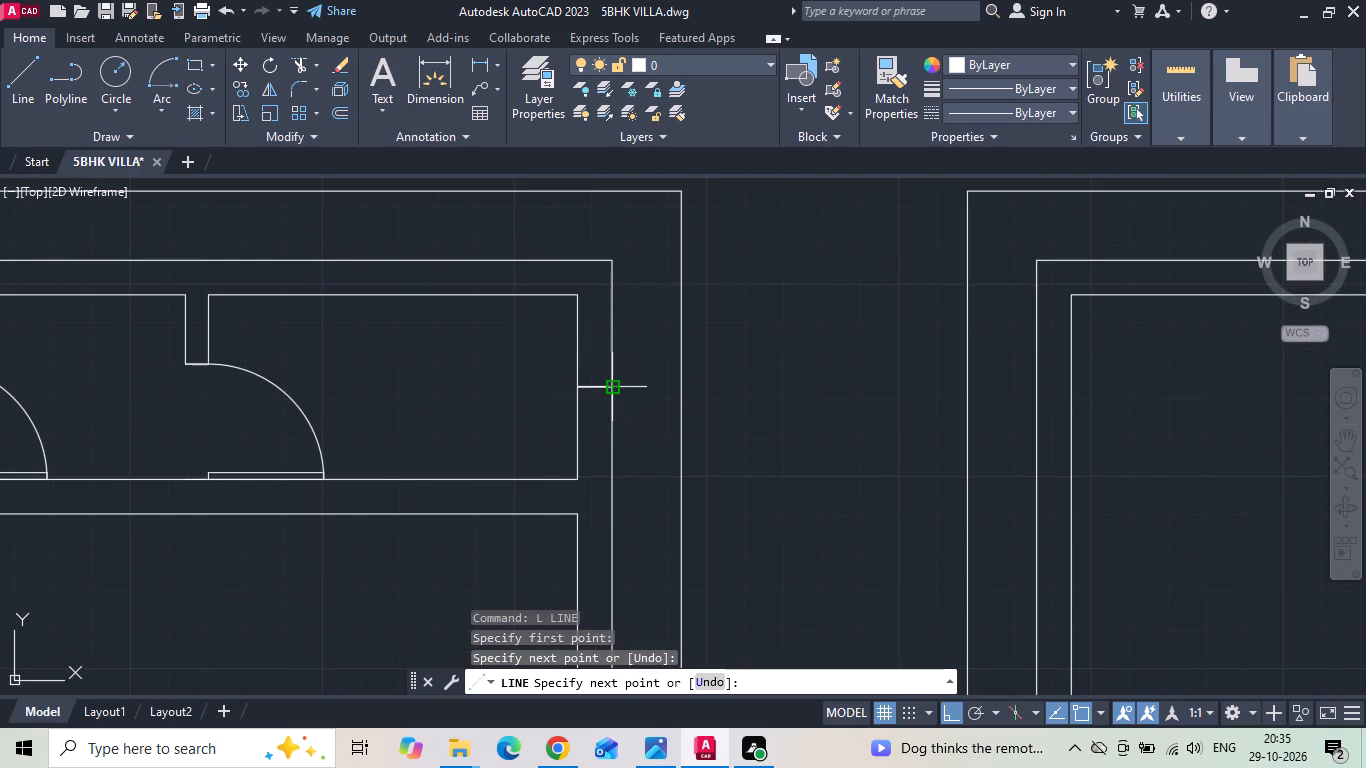
key("Escape")
Offset the line across the toilet's east wall by 1' to both its north and south sides.
key("o")
key("Return")
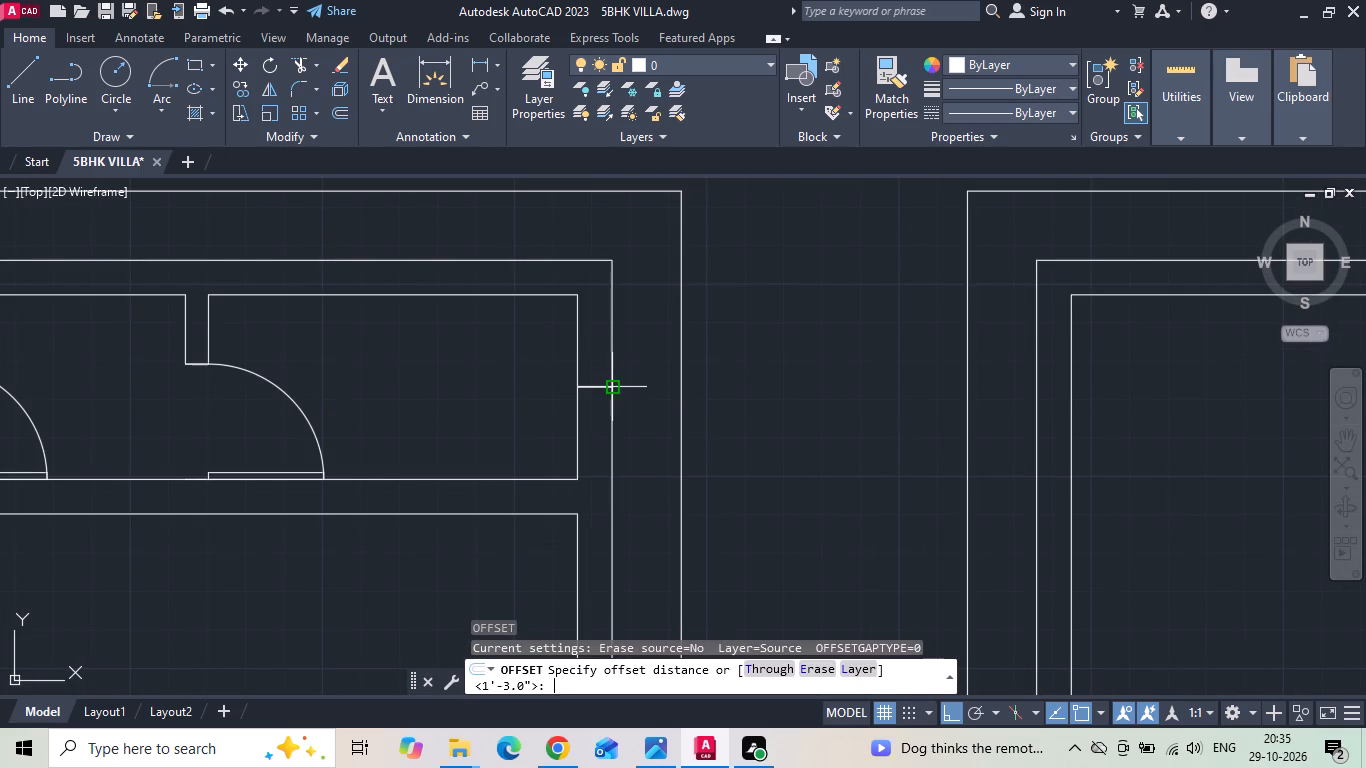
type("1'")
key("Return")
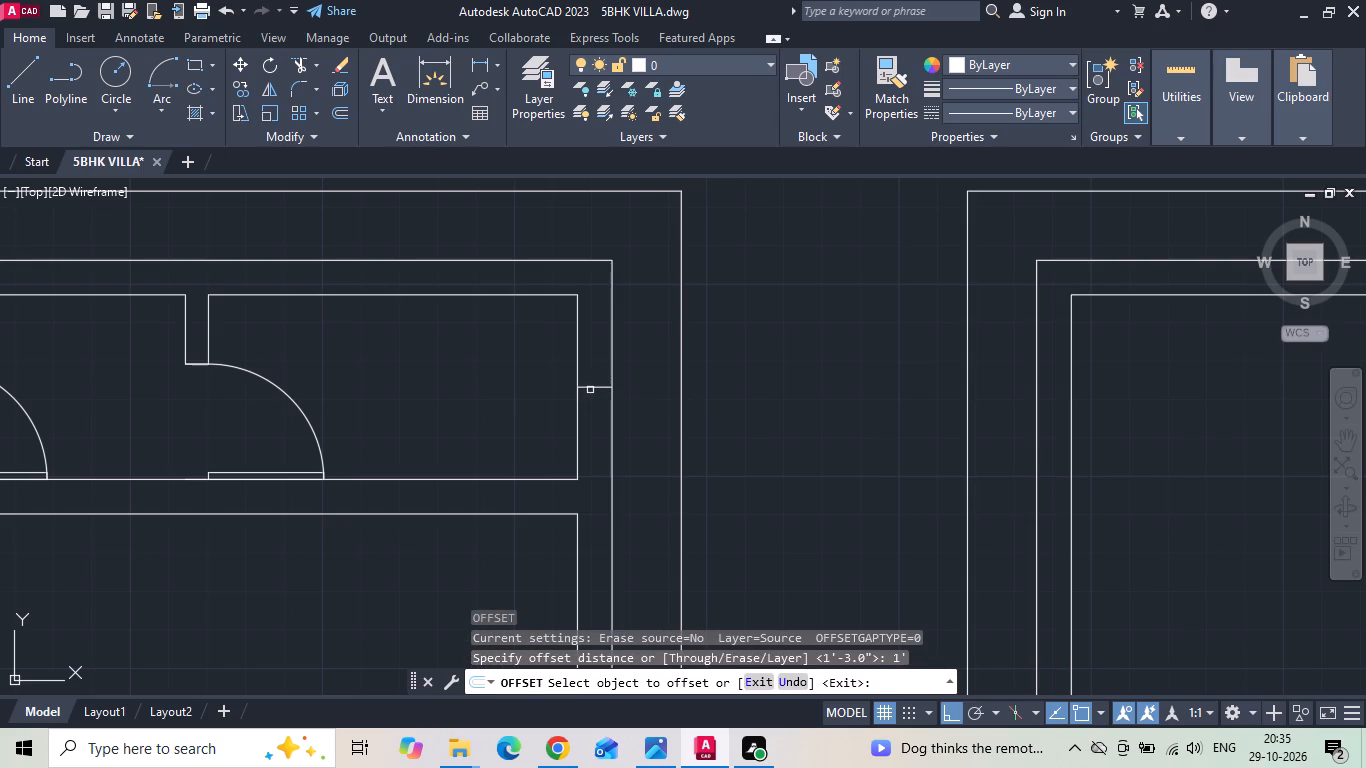
left_click(591, 389)
left_click(595, 365)
left_click_drag(595, 384, 595, 396)
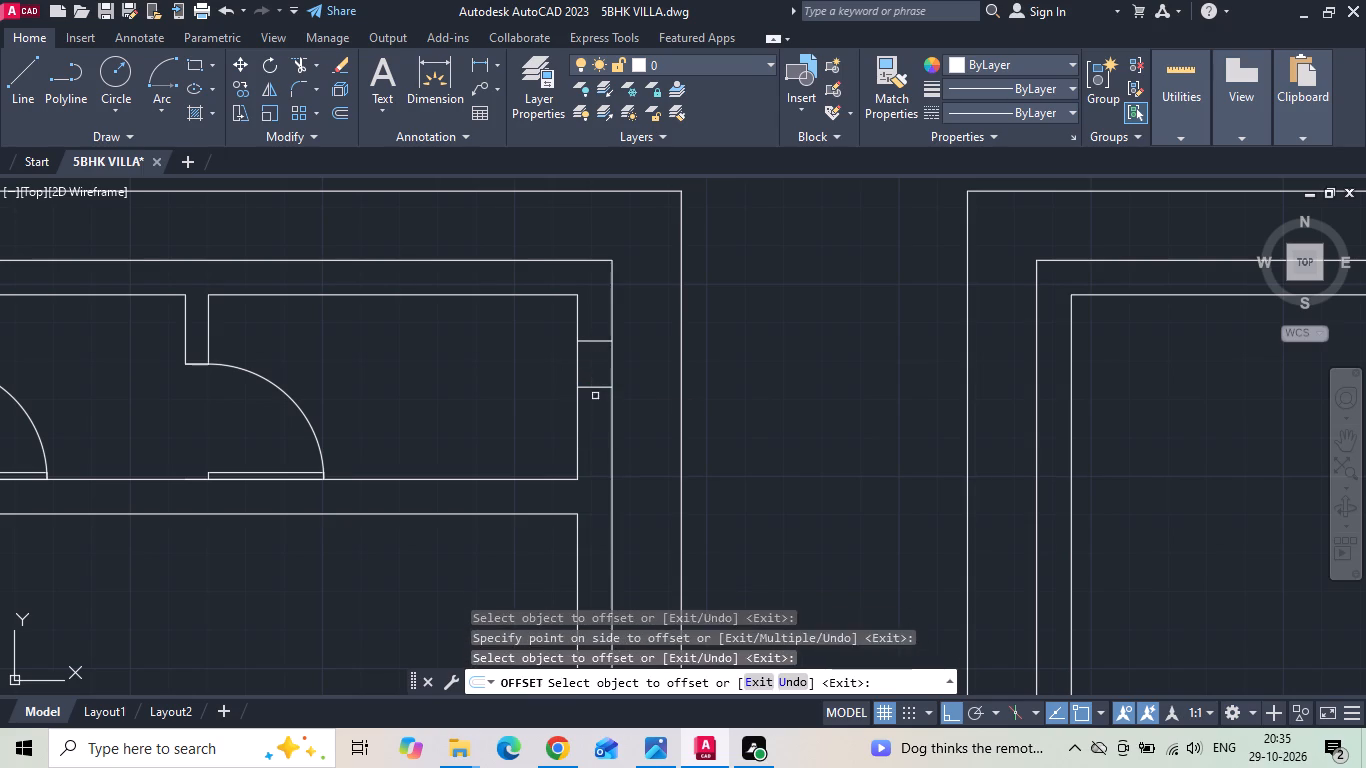
left_click_drag(595, 396, 595, 399)
left_click(594, 418)
left_click_drag(593, 387, 584, 410)
left_click(582, 415)
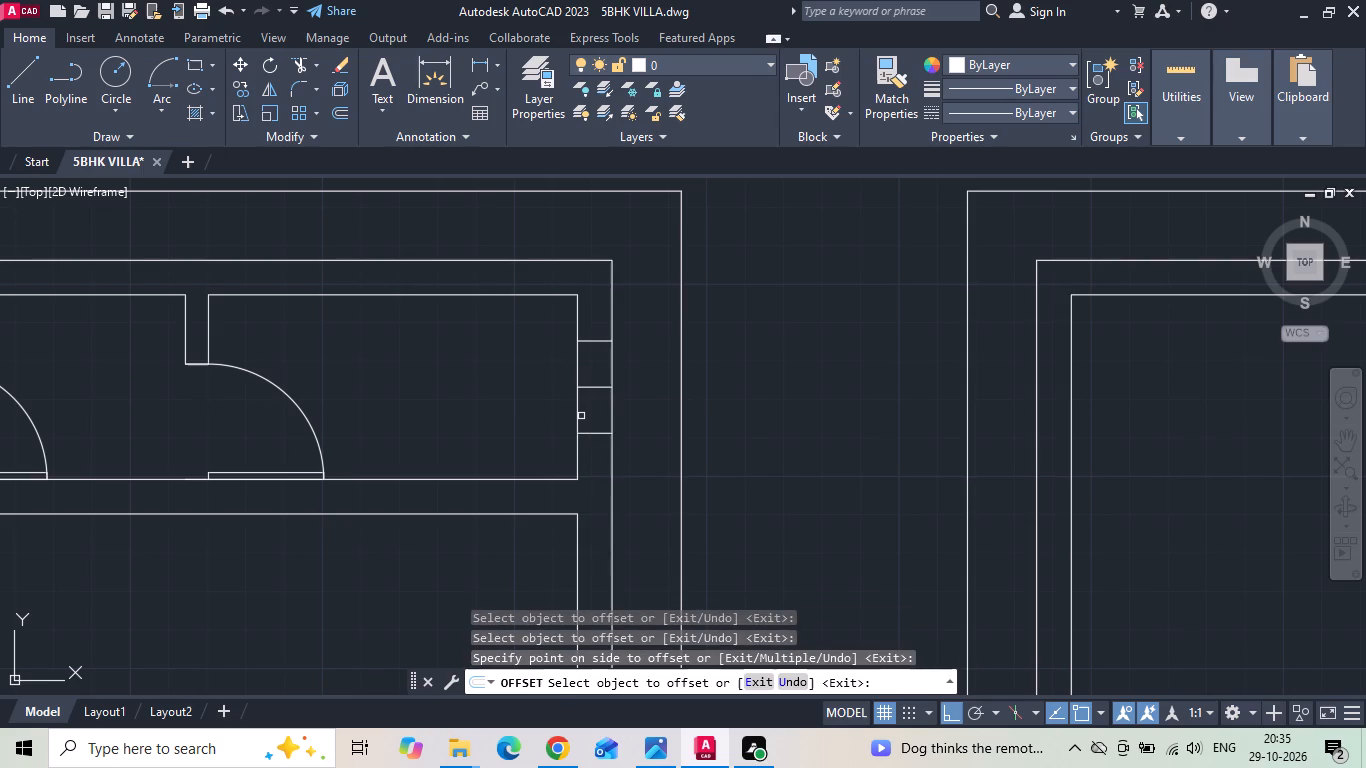
key("Escape")
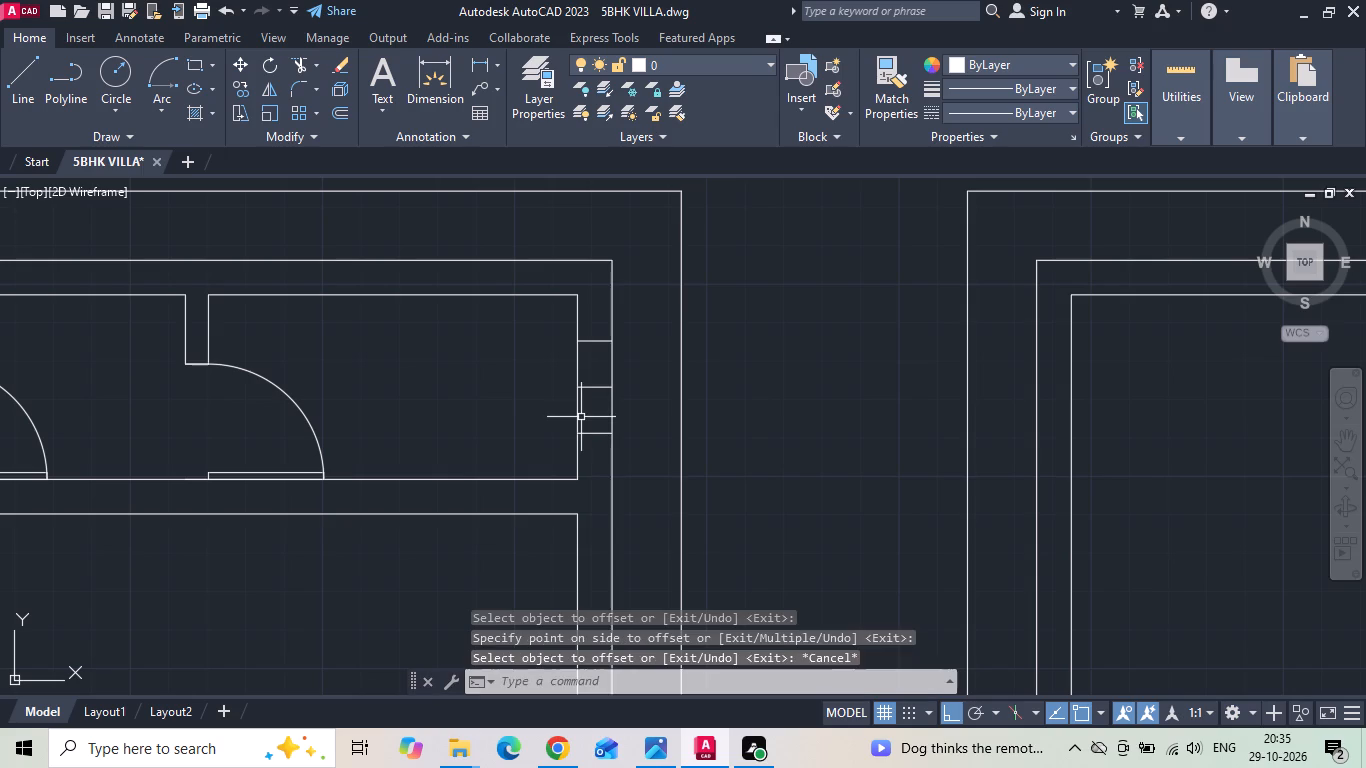
Erase the middle line between the two offset lines in the toilet's east wall.
left_click(591, 384)
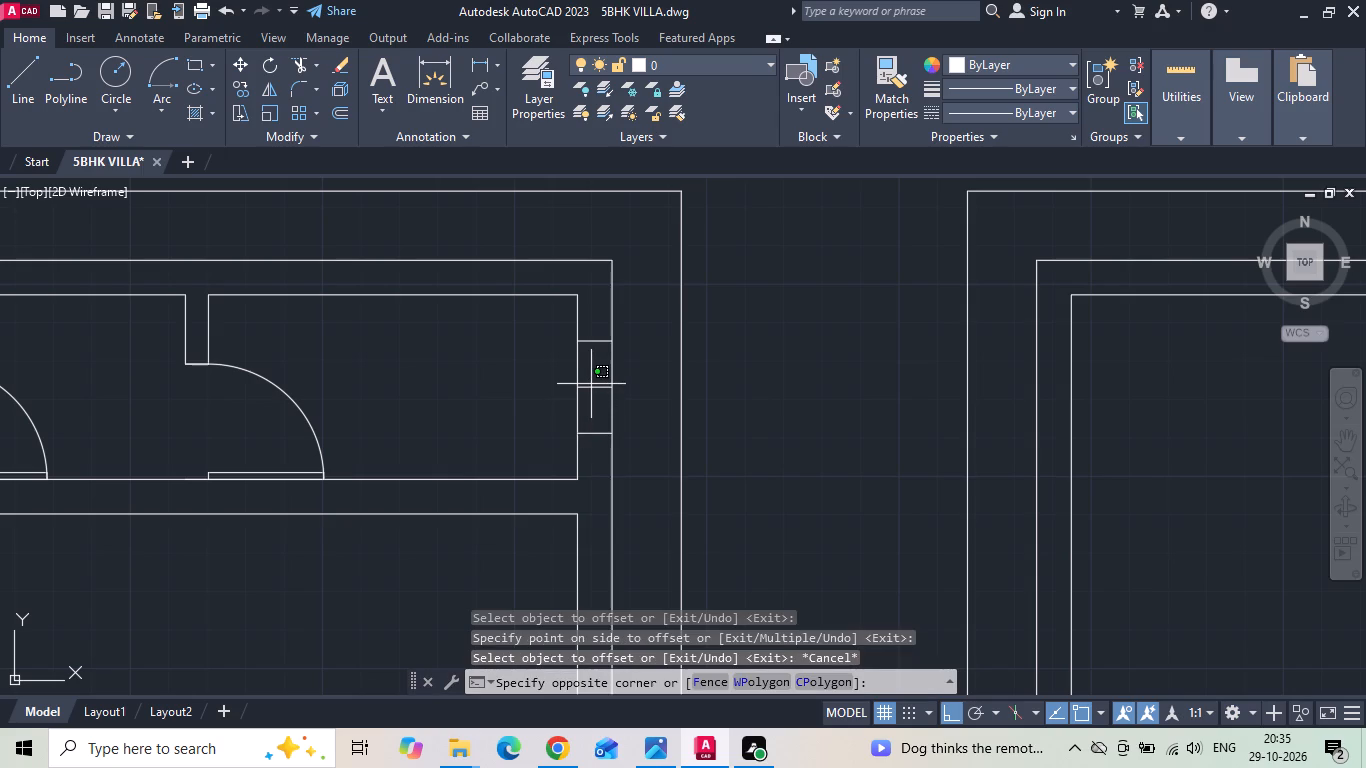
left_click(585, 419)
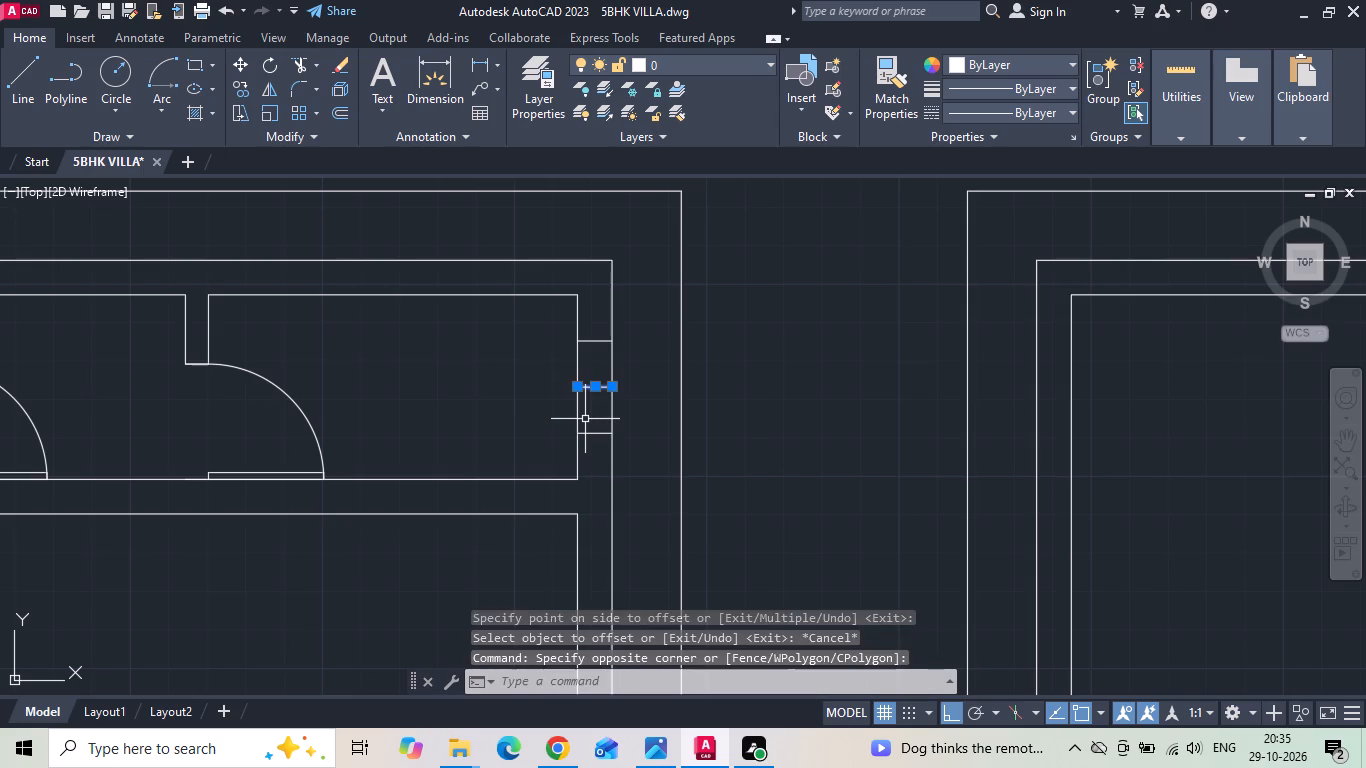
key("Delete")
Examine the guest bedroom's north window in the reference ground floor plan and compare it with the drafted plan.
scroll(585, 418, "down", 4)
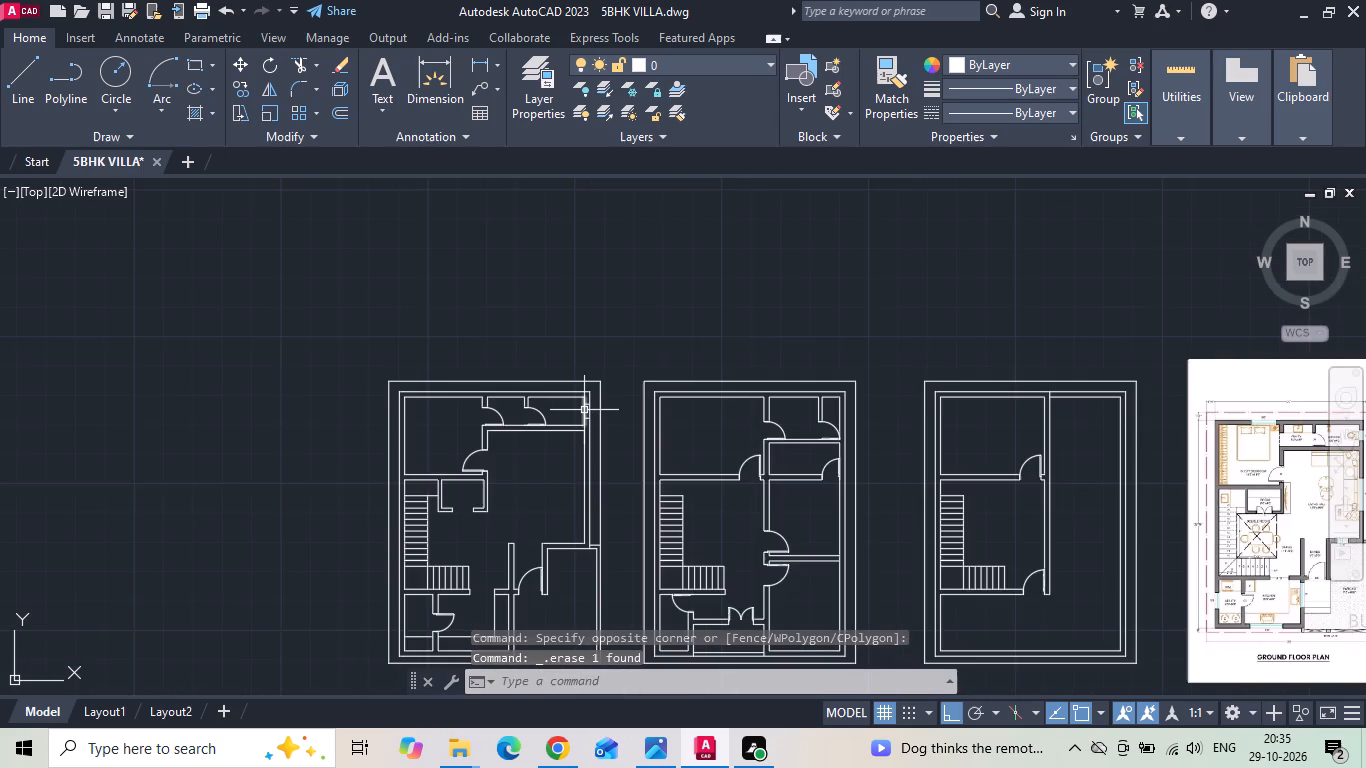
scroll(584, 409, "down", 1)
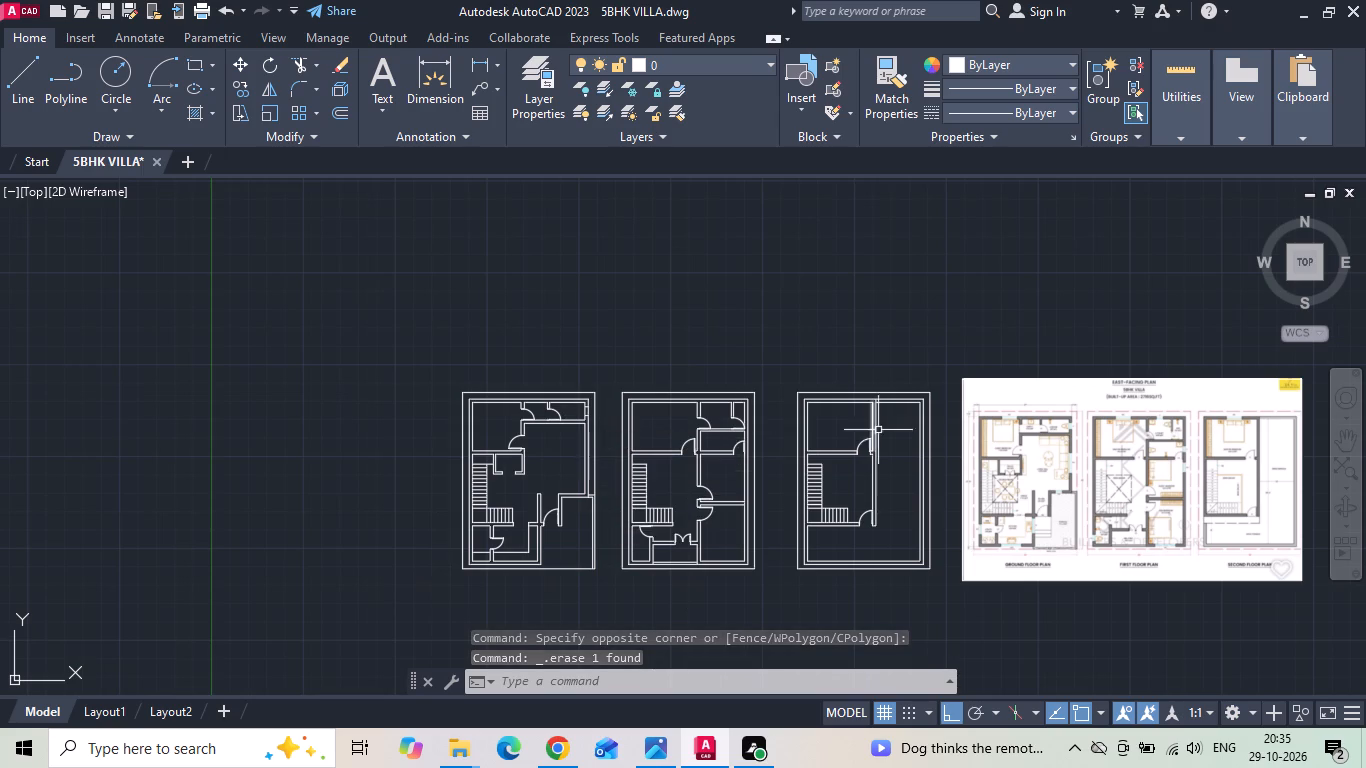
scroll(1164, 435, "up", 1)
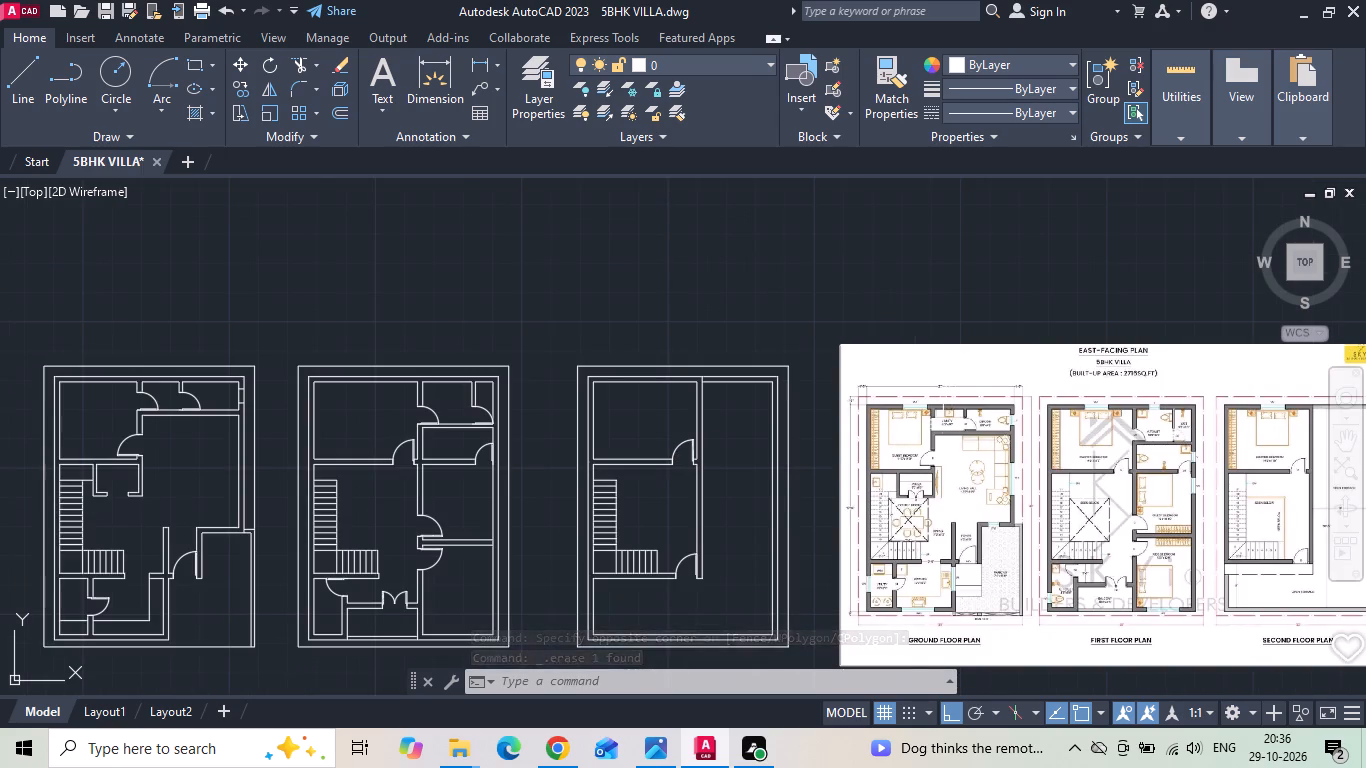
scroll(941, 401, "up", 3)
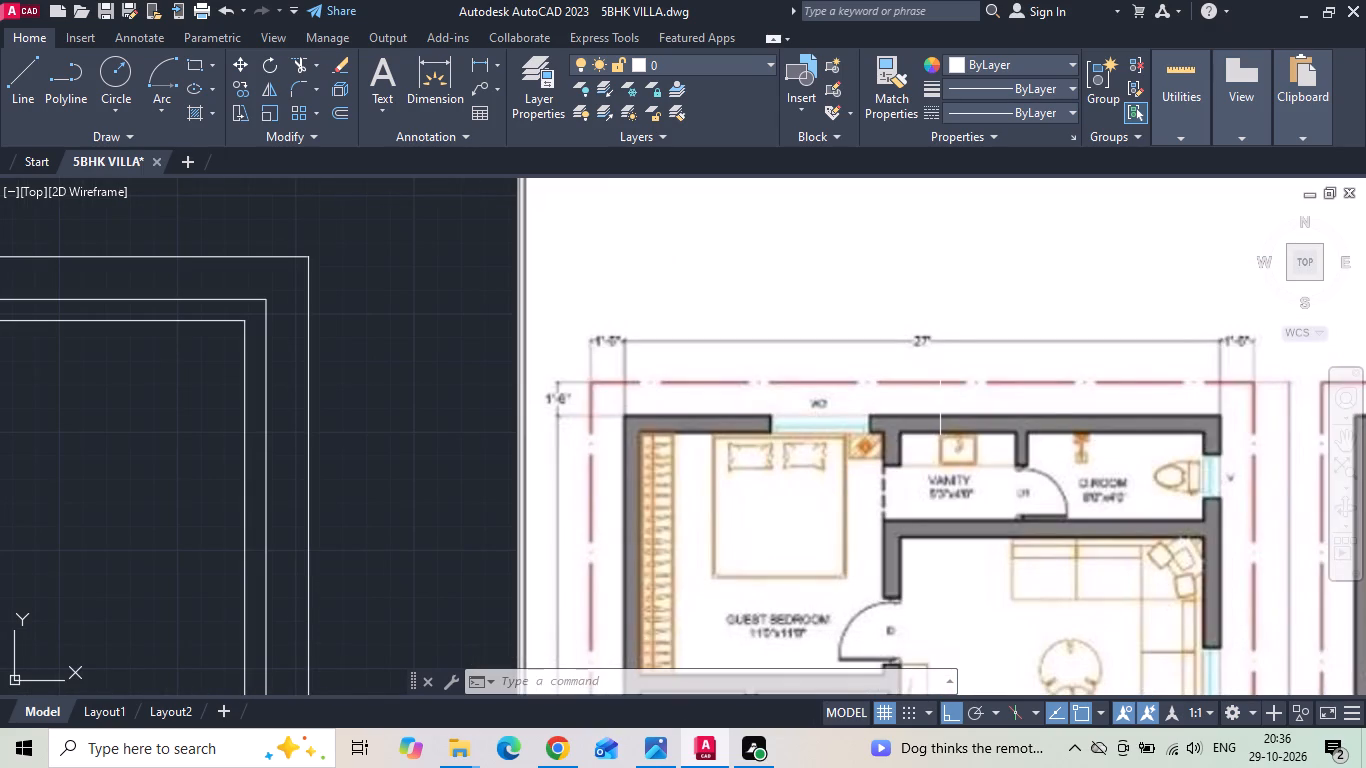
scroll(924, 348, "down", 1)
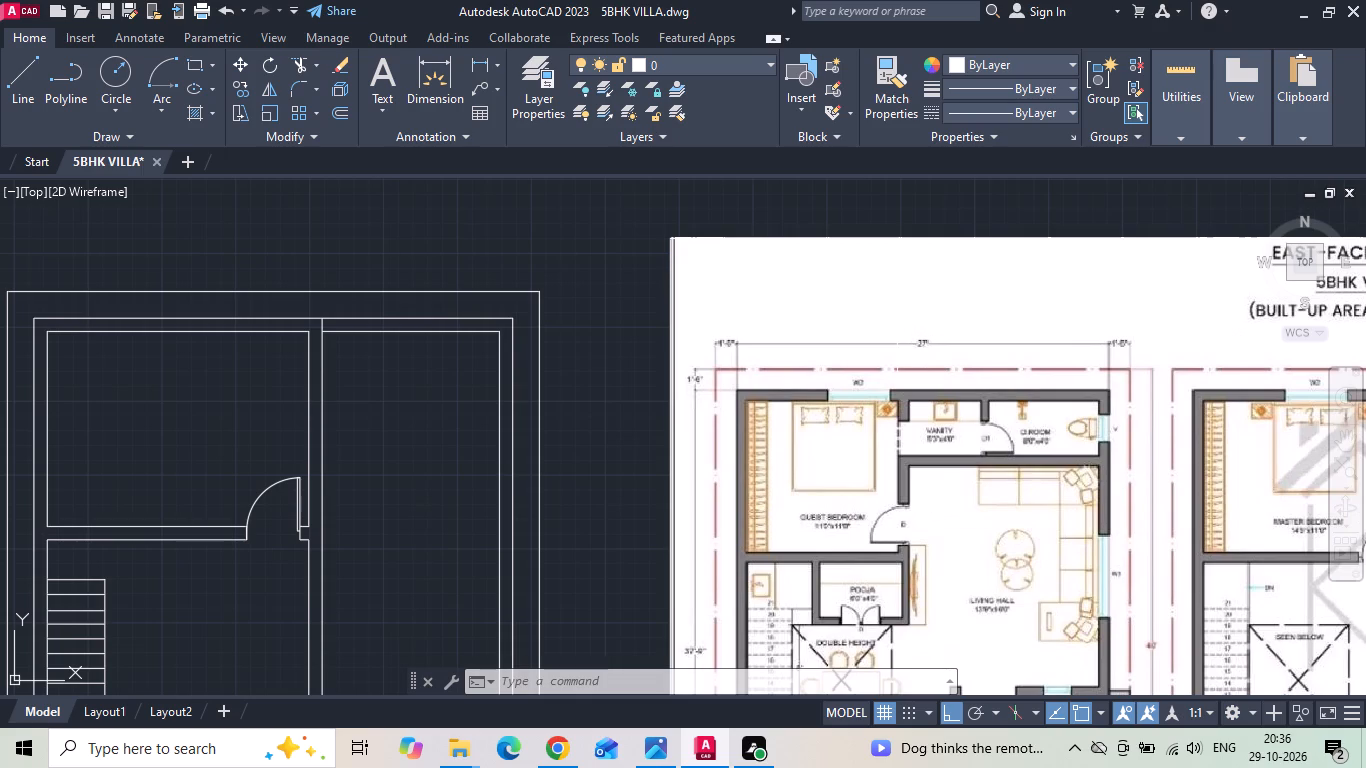
scroll(993, 371, "down", 2)
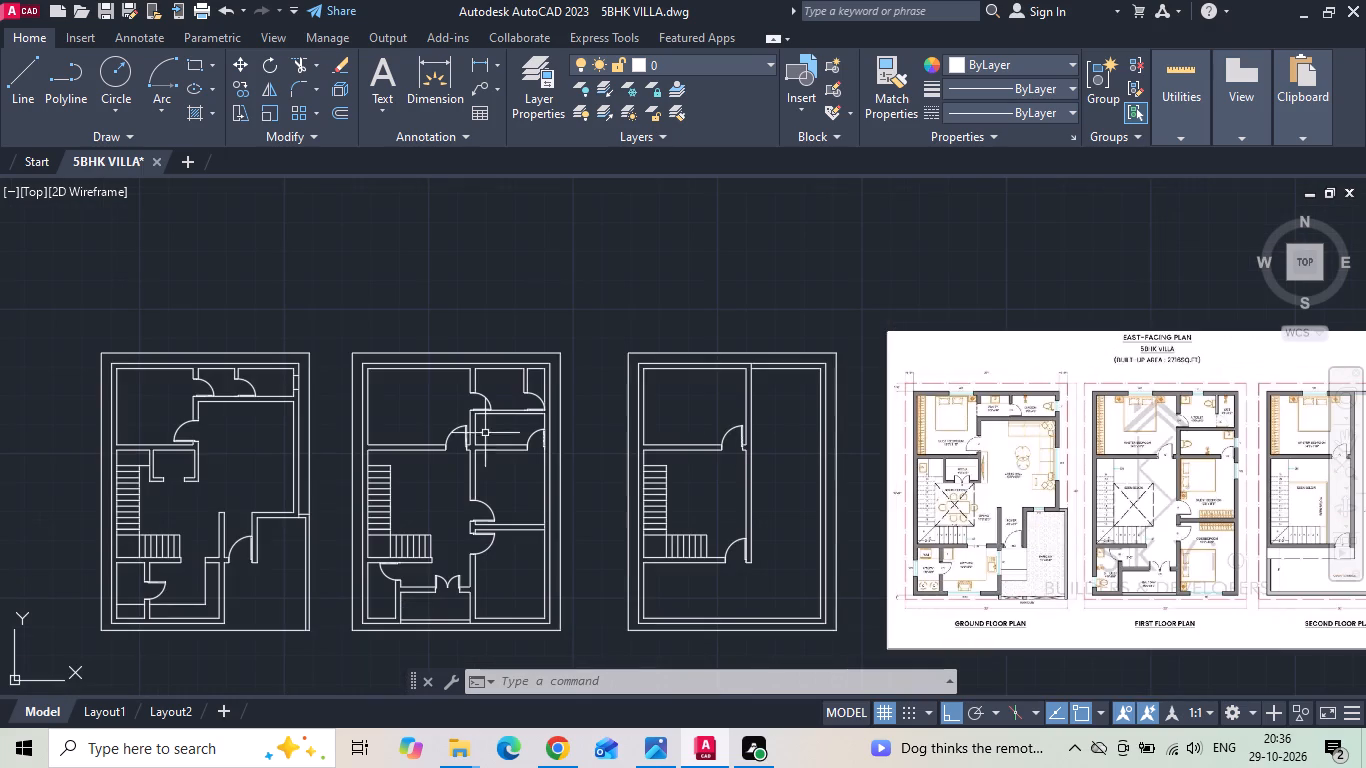
scroll(112, 380, "up", 2)
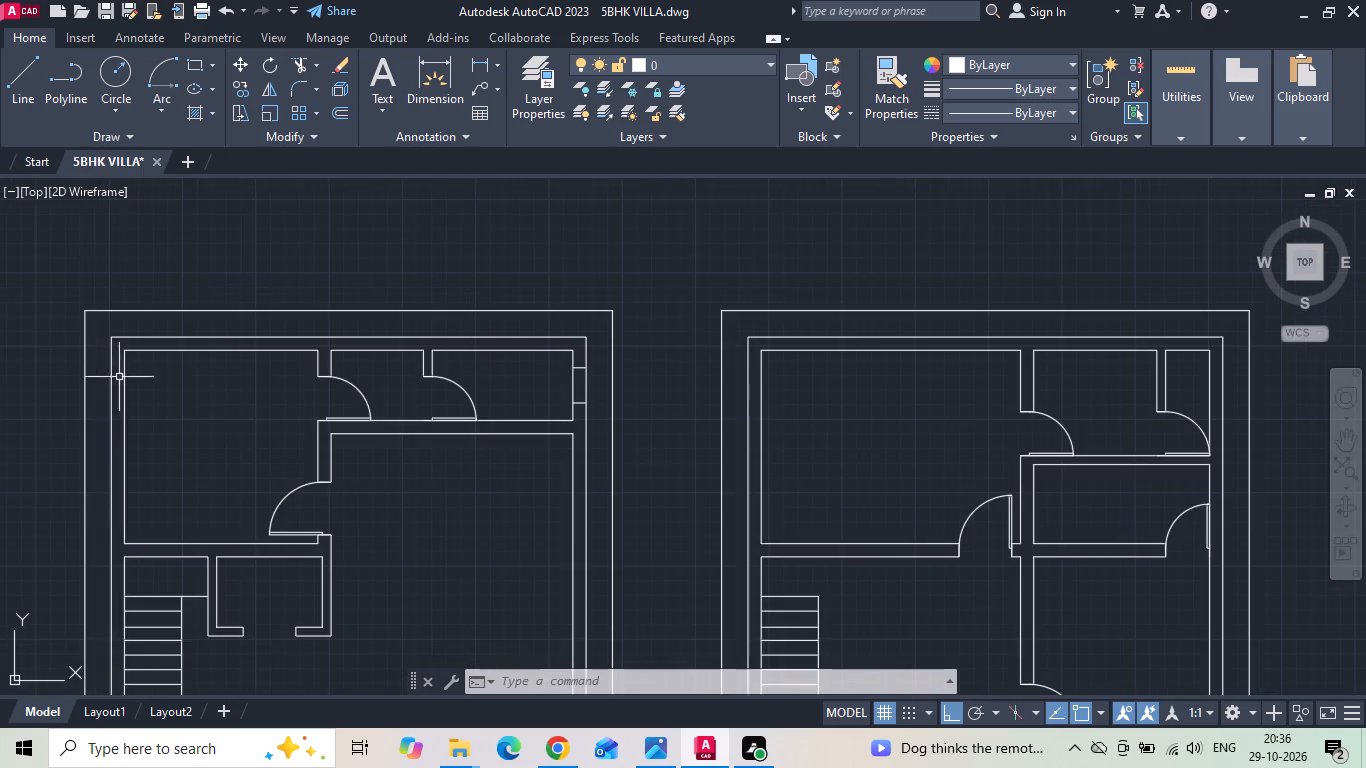
middle_click_drag(241, 387, 478, 491)
scroll(509, 484, "down", 2)
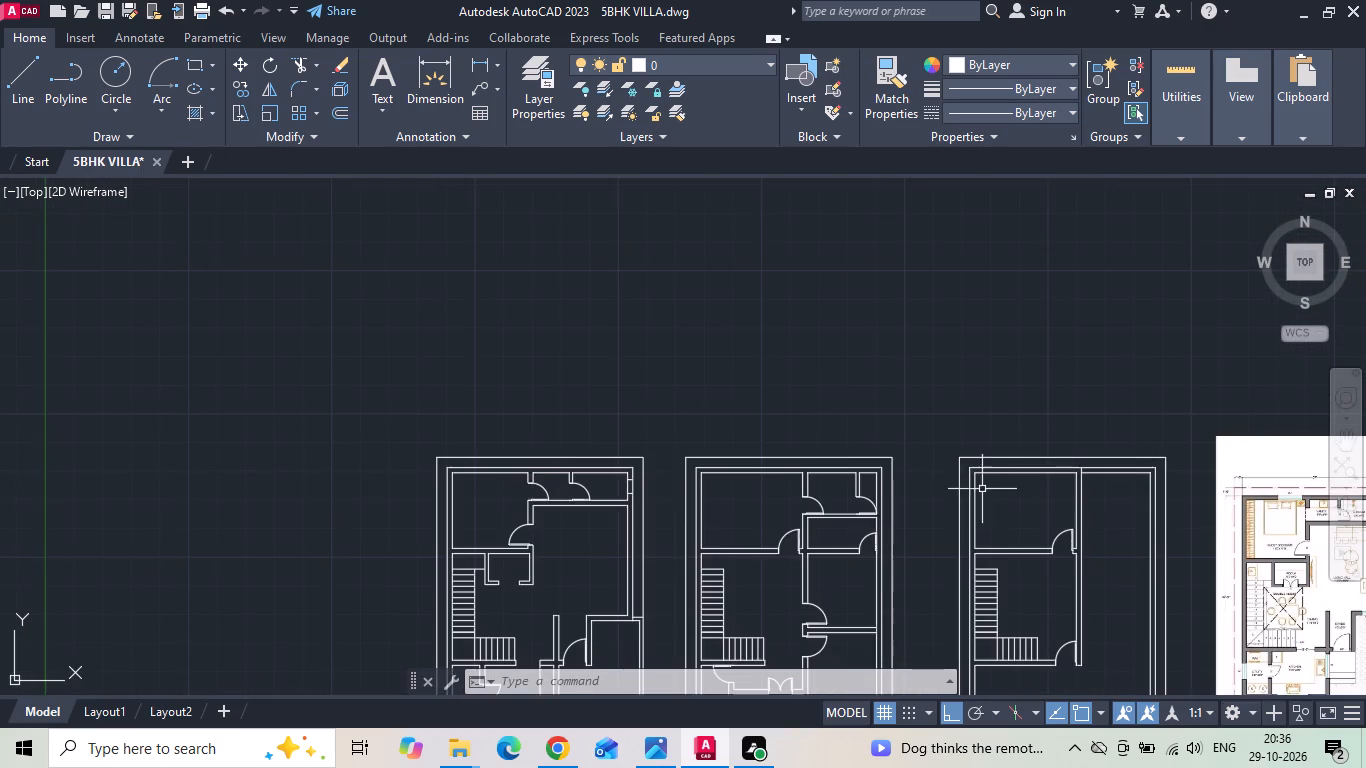
middle_click_drag(986, 493, 616, 408)
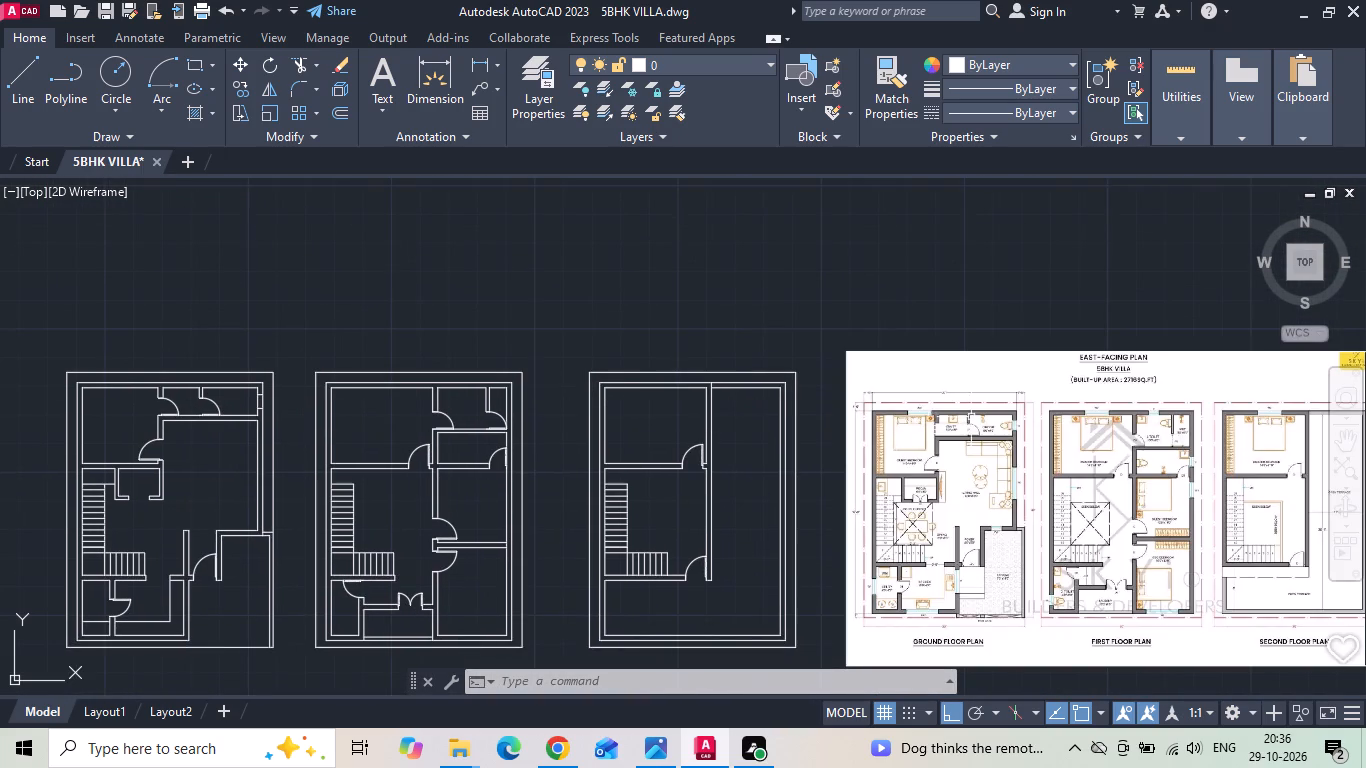
scroll(971, 417, "up", 3)
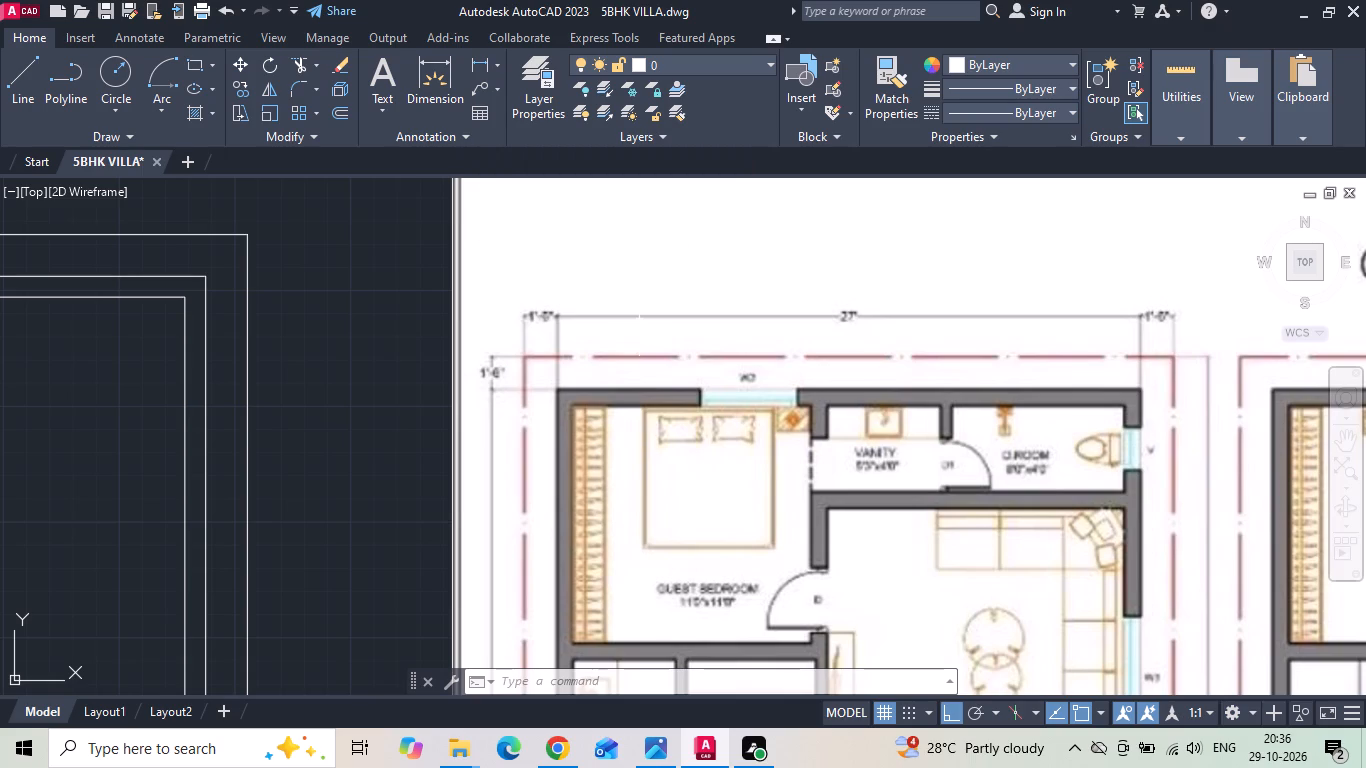
scroll(706, 333, "down", 4)
scroll(217, 339, "up", 3)
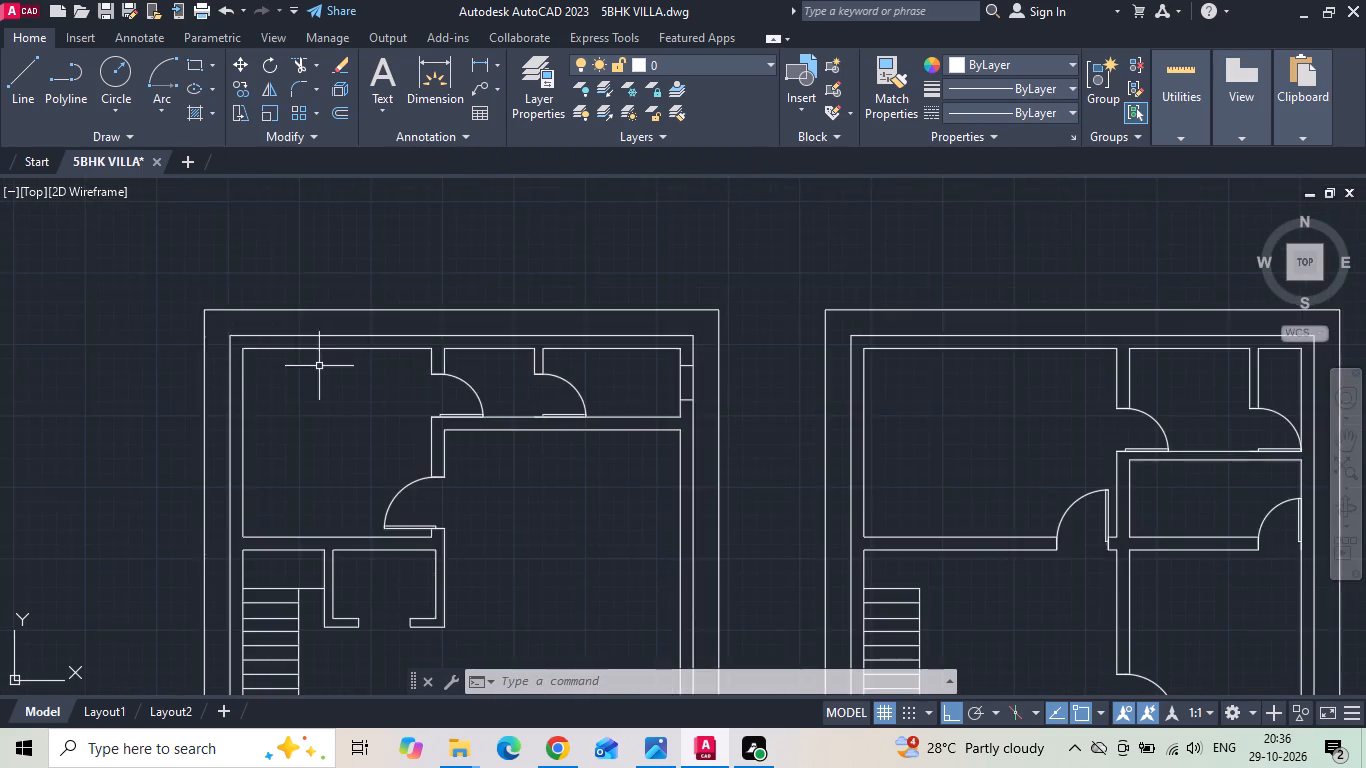
Copy the short vertical line at the guest bedroom's northeast corner 6" to the west in the ground floor plan.
scroll(319, 366, "up", 2)
middle_click_drag(334, 350, 437, 413)
left_click_drag(722, 419, 700, 415)
left_click(619, 401)
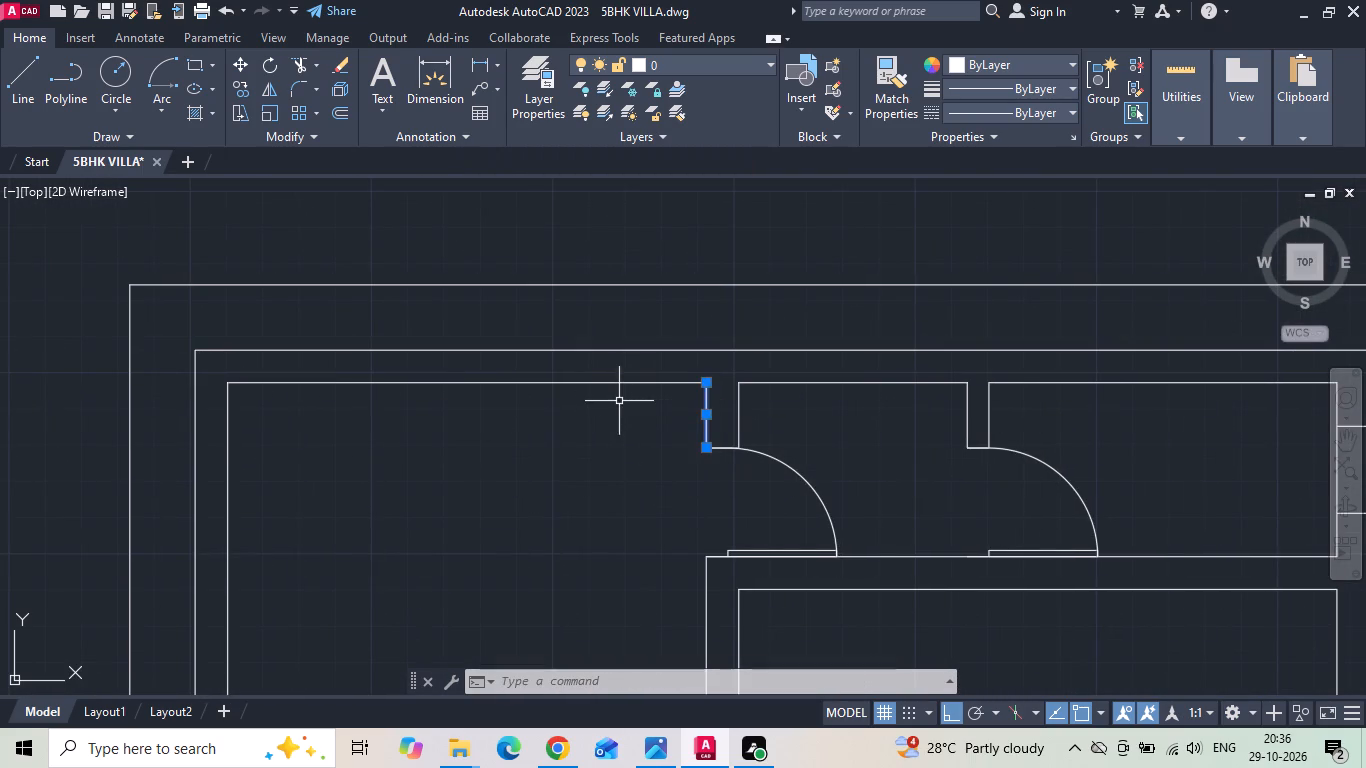
right_click(619, 401)
left_click(690, 388)
left_click_drag(600, 456, 547, 461)
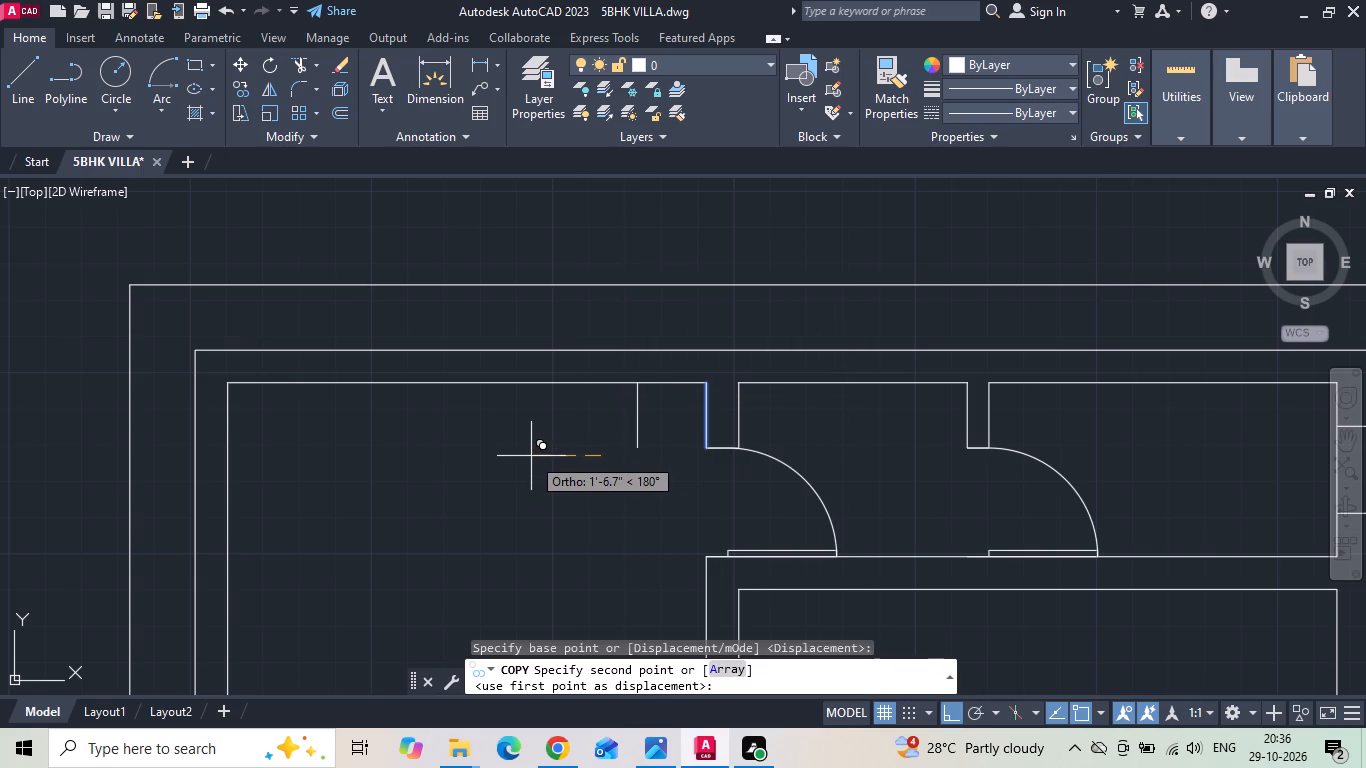
key("6")
key("Return")
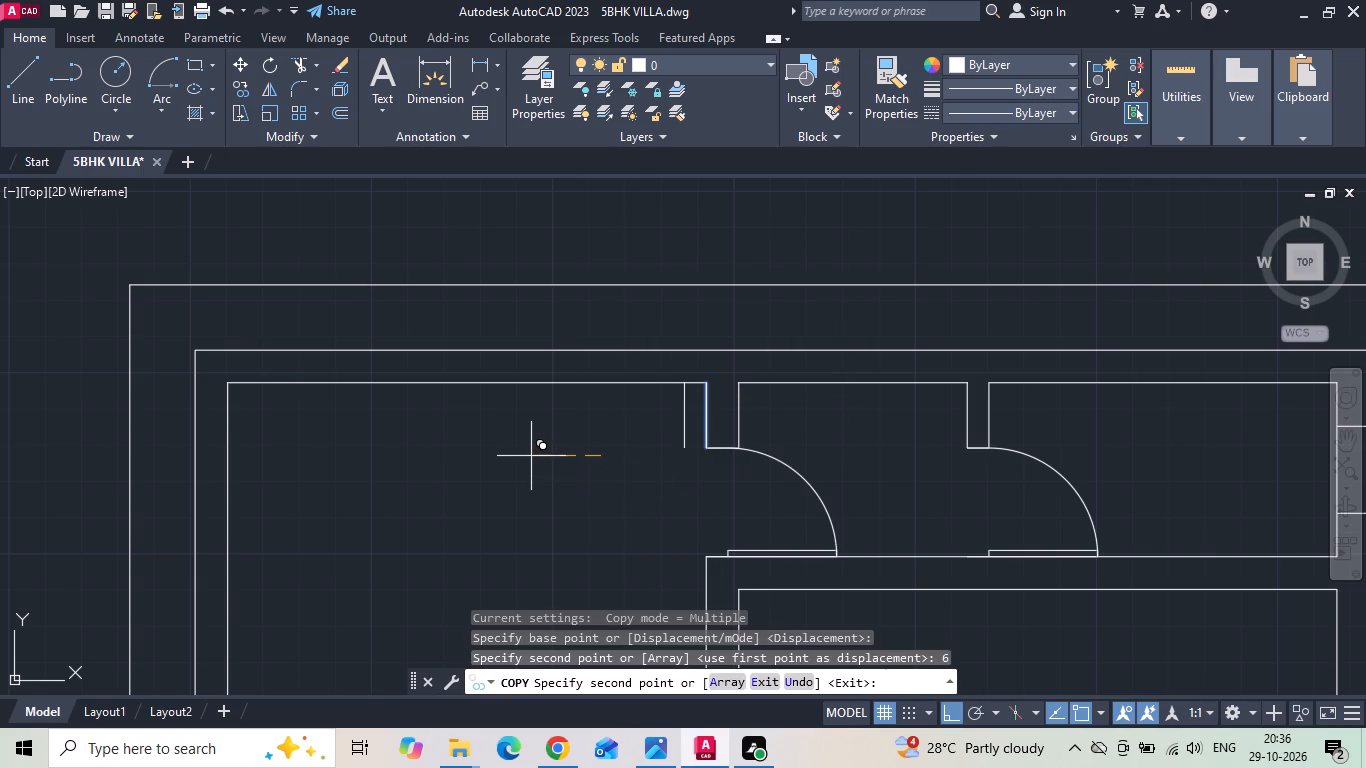
key("Escape")
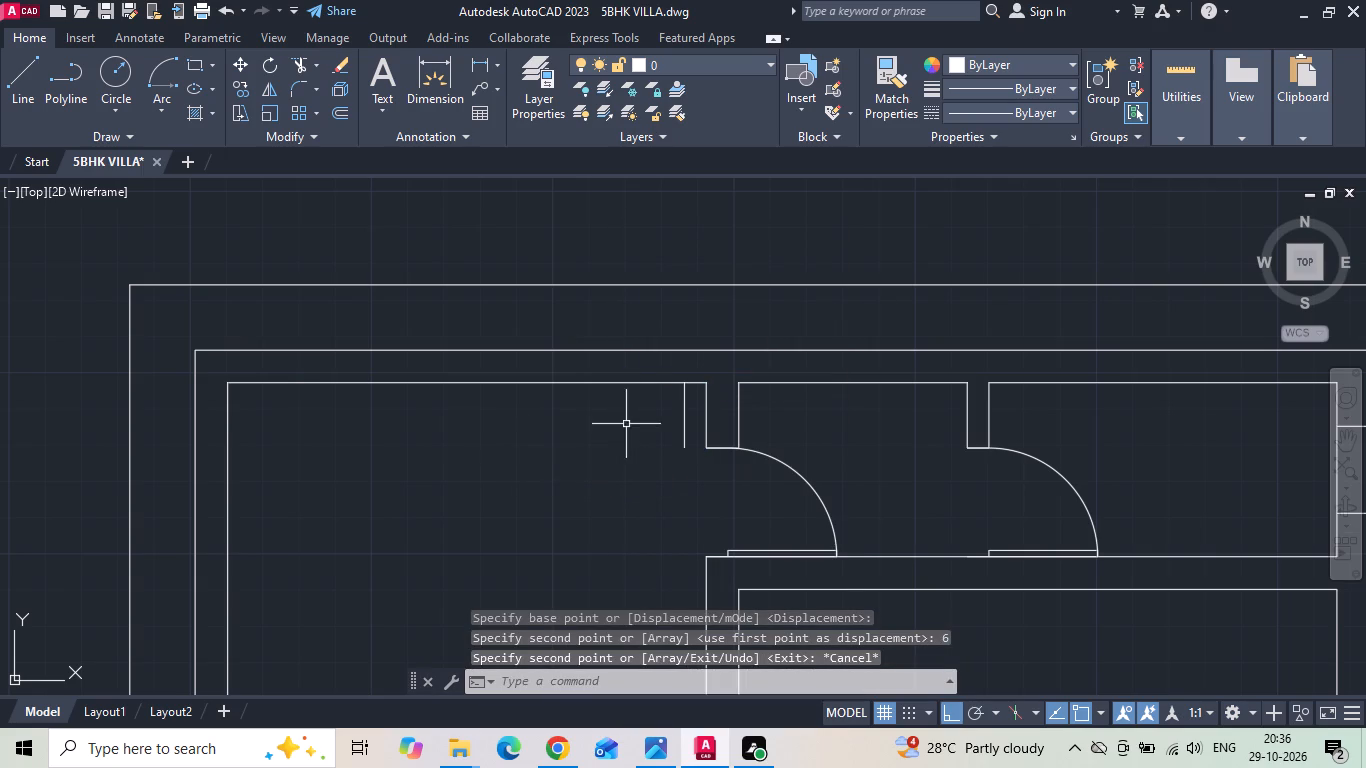
Move the copied vertical line a further 3" west along the guest bedroom's north wall.
left_click(684, 402)
right_click(684, 401)
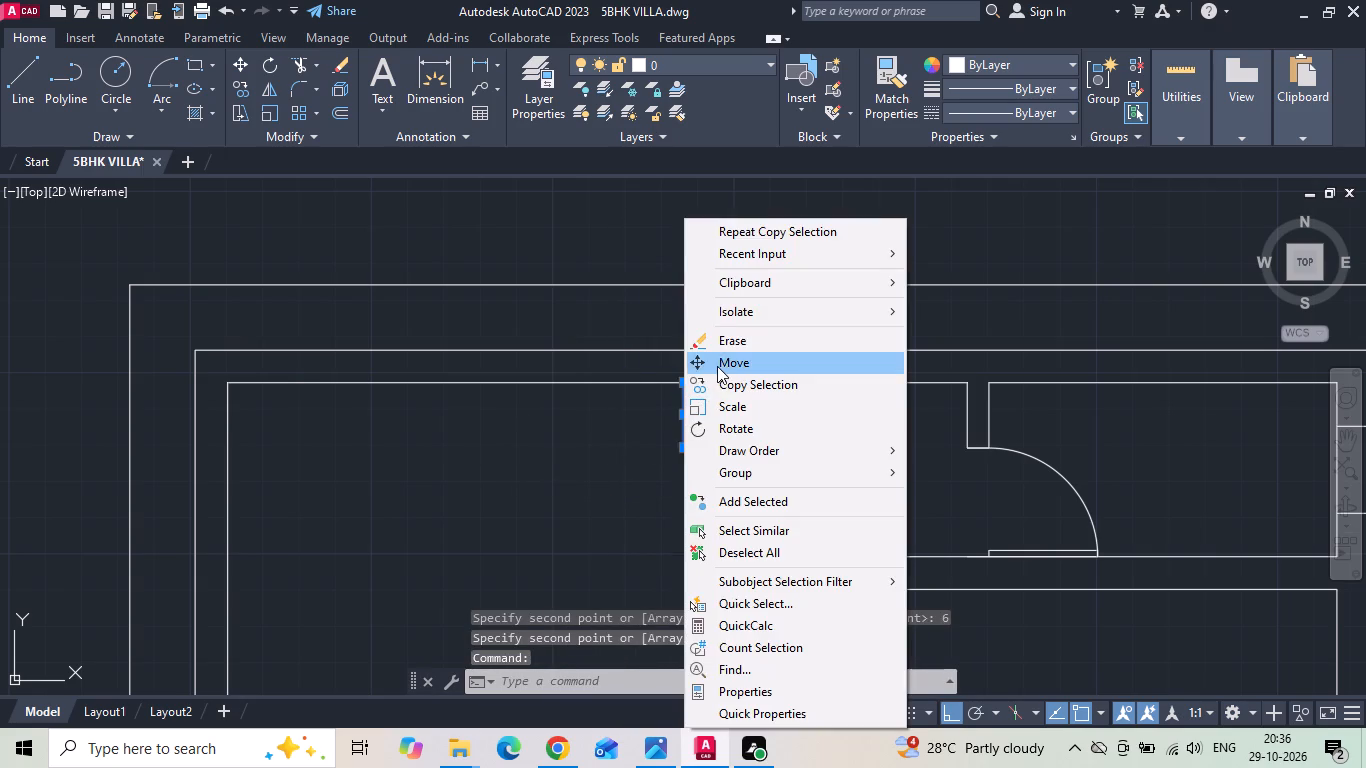
left_click(717, 366)
left_click_drag(629, 436, 566, 437)
key("3")
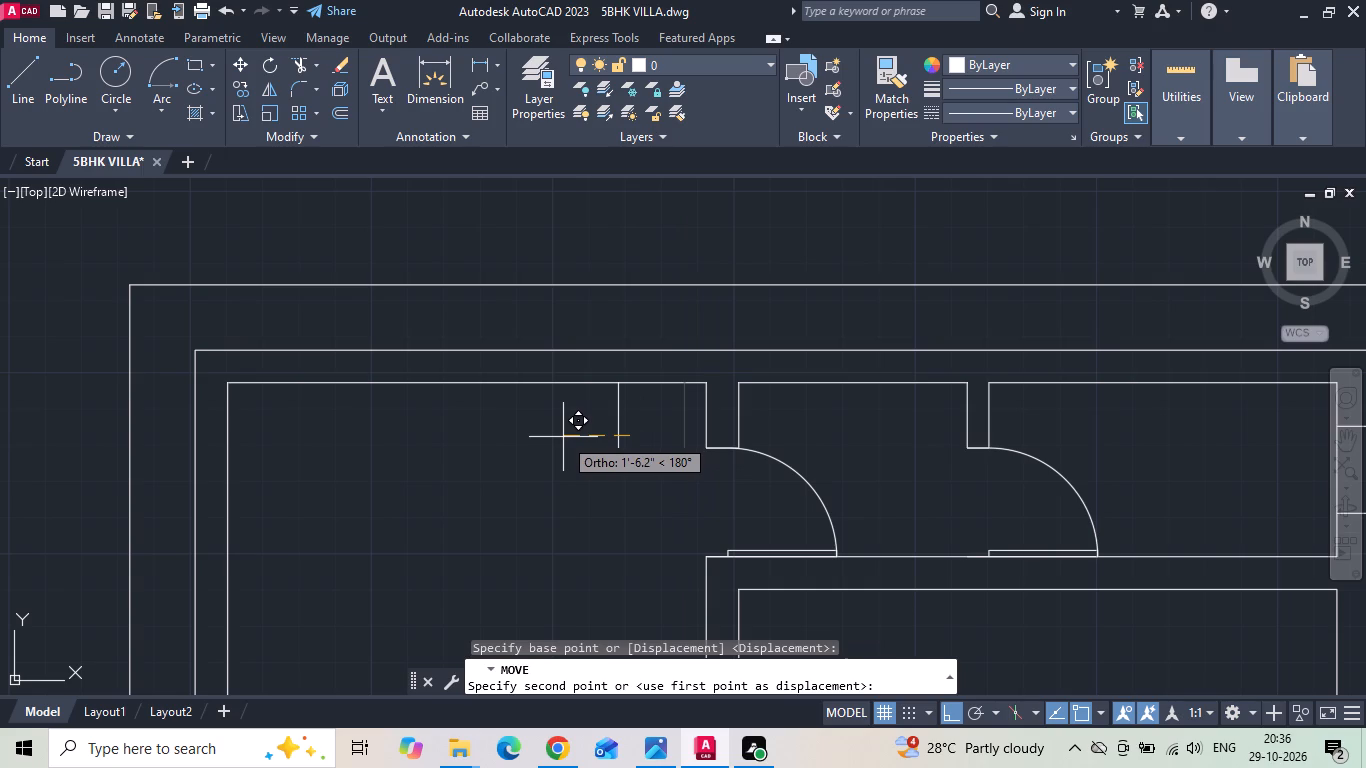
key("Return")
Offset the moved vertical line 5' to the west to mark the other side of the guest bedroom window.
scroll(563, 437, "down", 5)
scroll(563, 437, "up", 3)
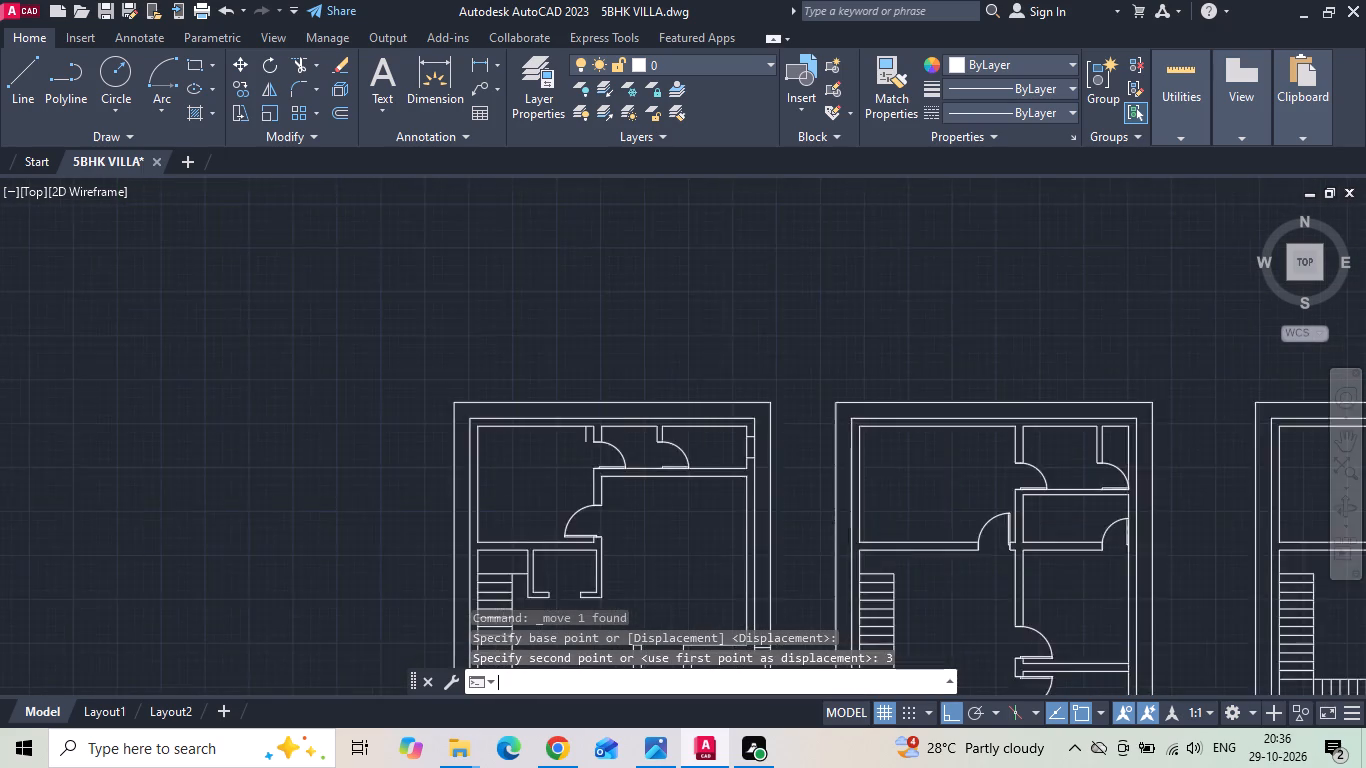
scroll(563, 437, "up", 1)
key("o")
key("Return")
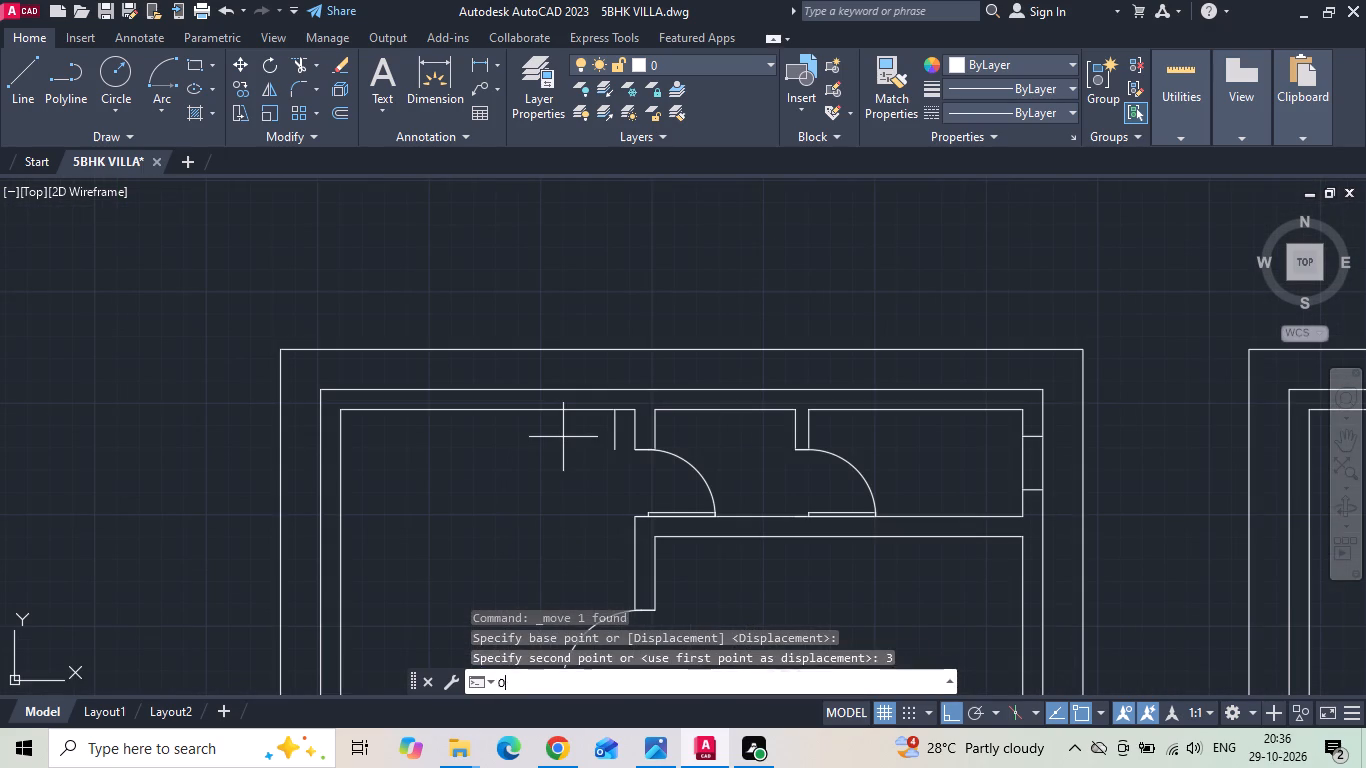
type("5'")
key("Return")
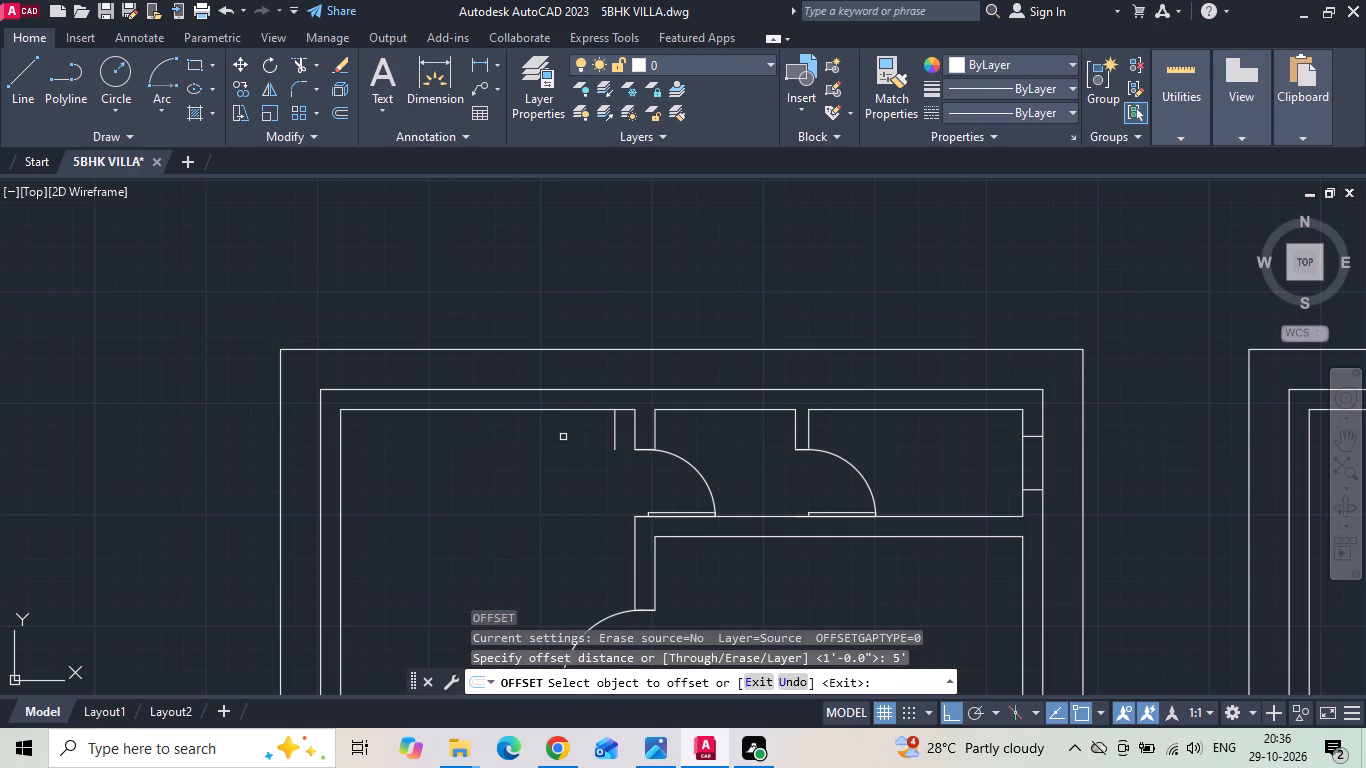
left_click(617, 437)
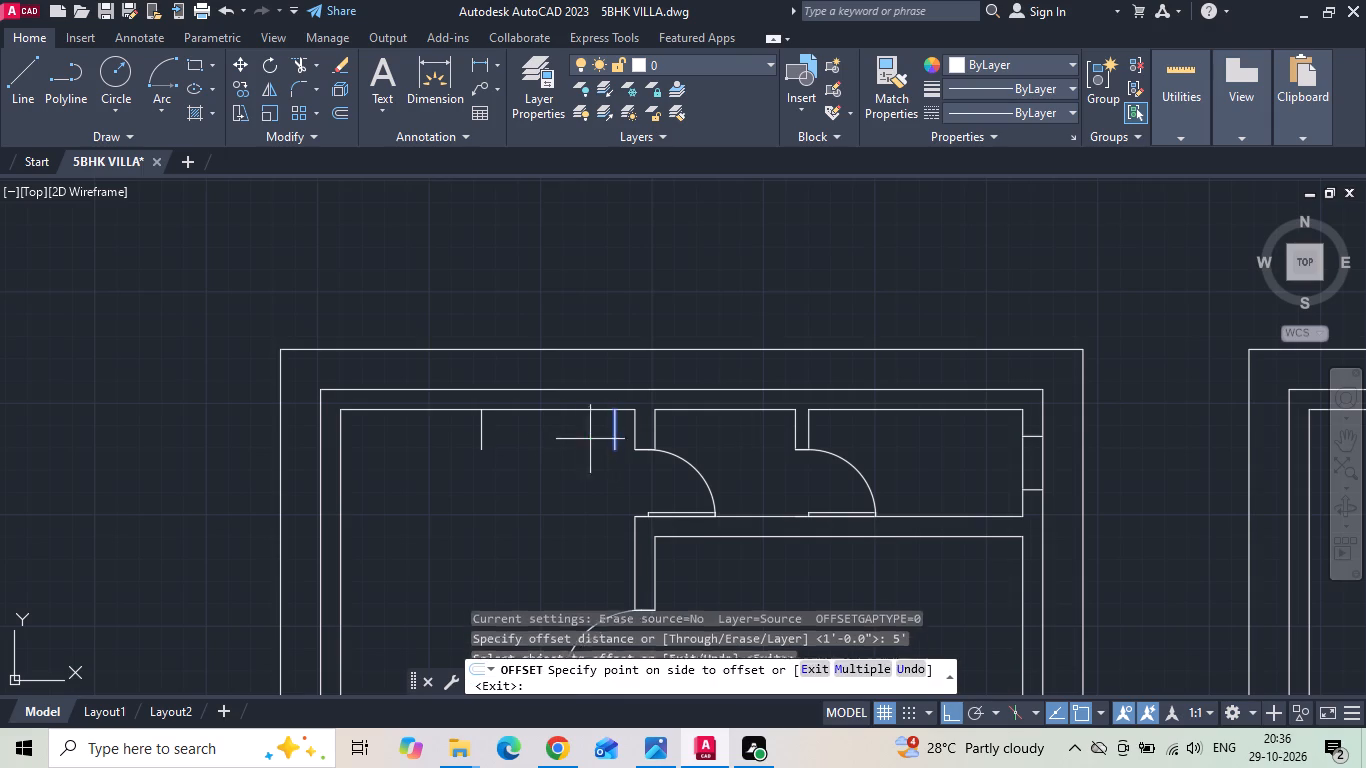
left_click(507, 445)
key("Escape")
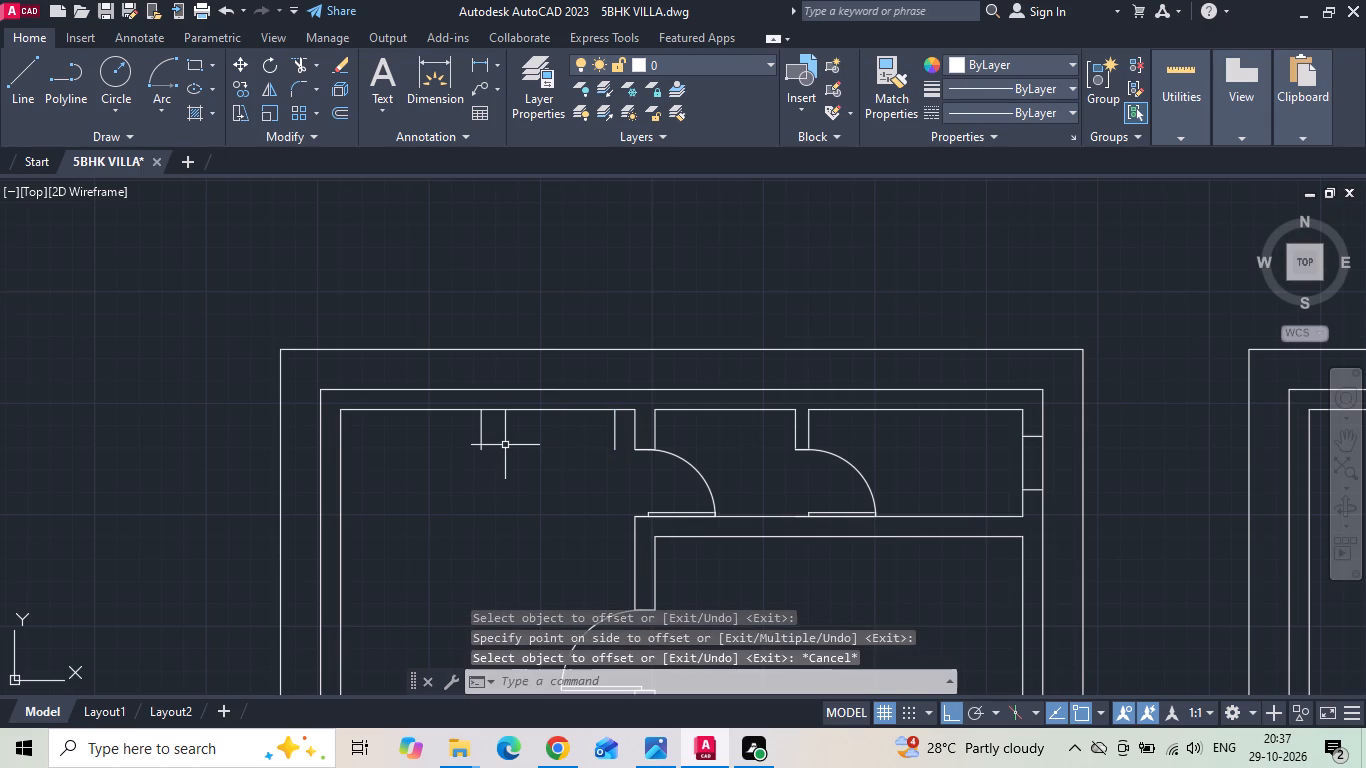
Check the window against the reference plan and measure from the guest bedroom's northwest inner corner to the western window line.
scroll(501, 444, "down", 4)
scroll(983, 453, "up", 3)
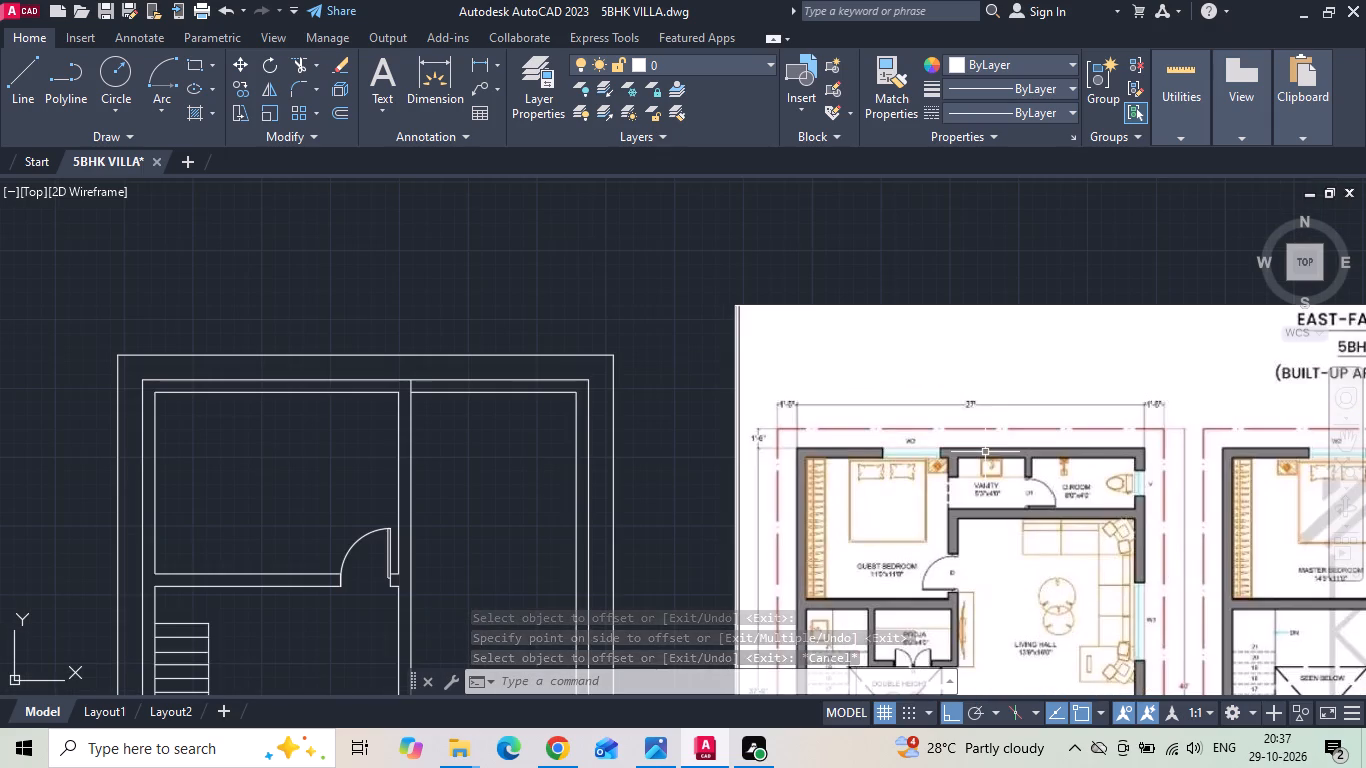
scroll(1101, 440, "down", 2)
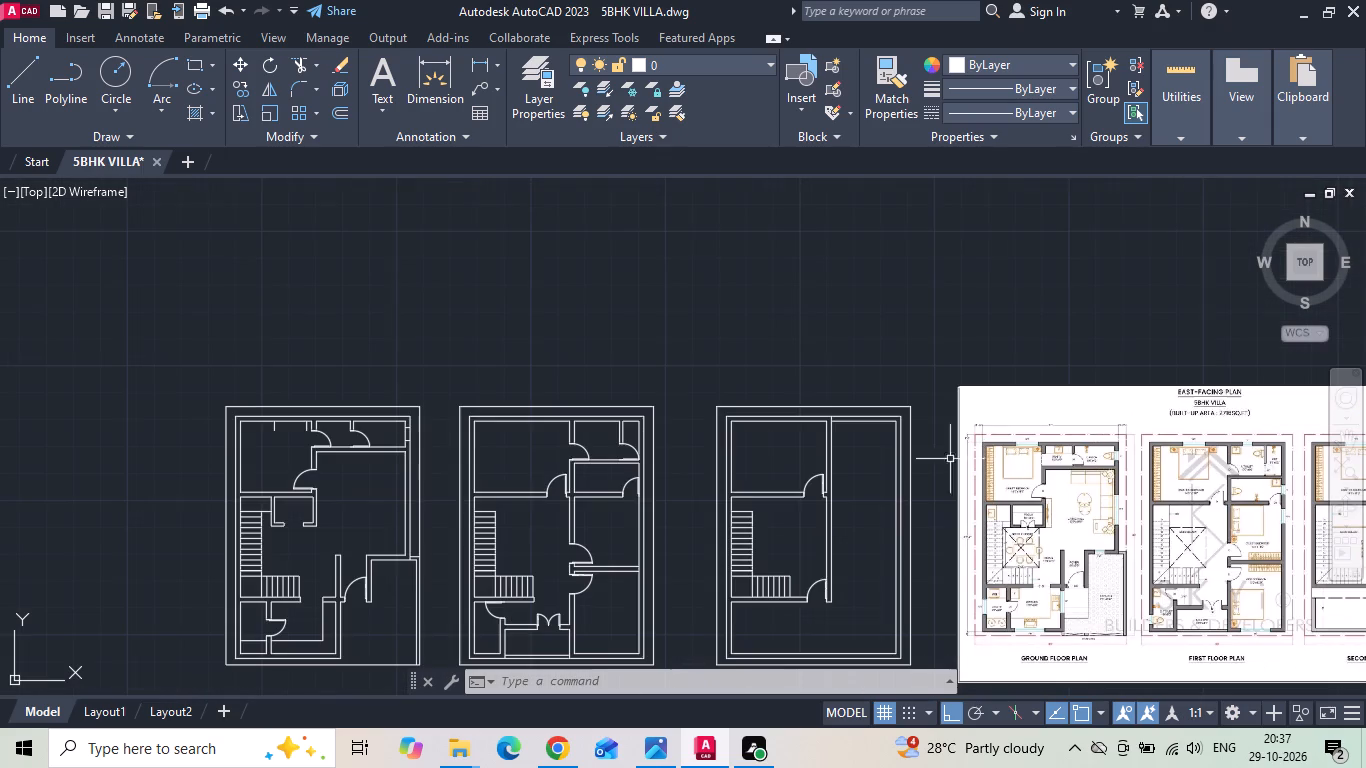
scroll(300, 429, "up", 5)
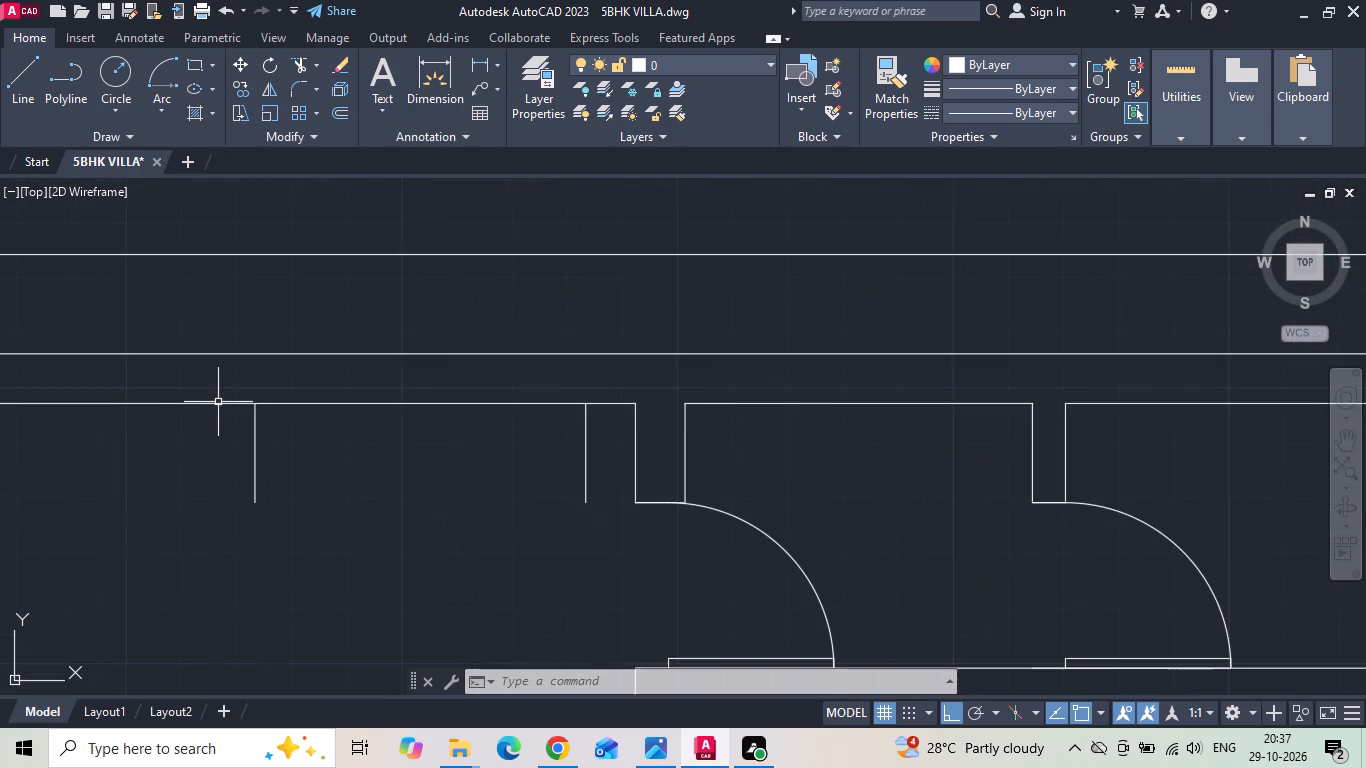
scroll(459, 403, "down", 1)
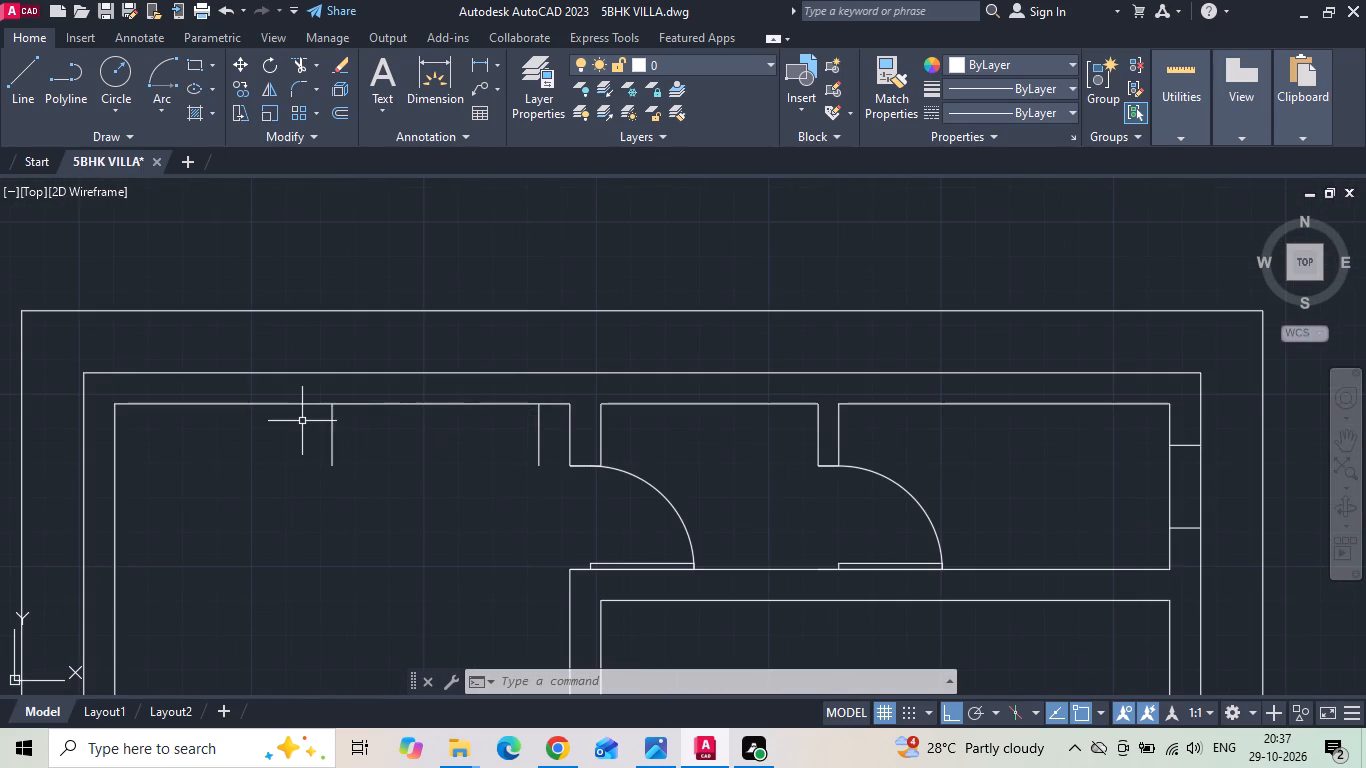
left_click(480, 62)
left_click(122, 403)
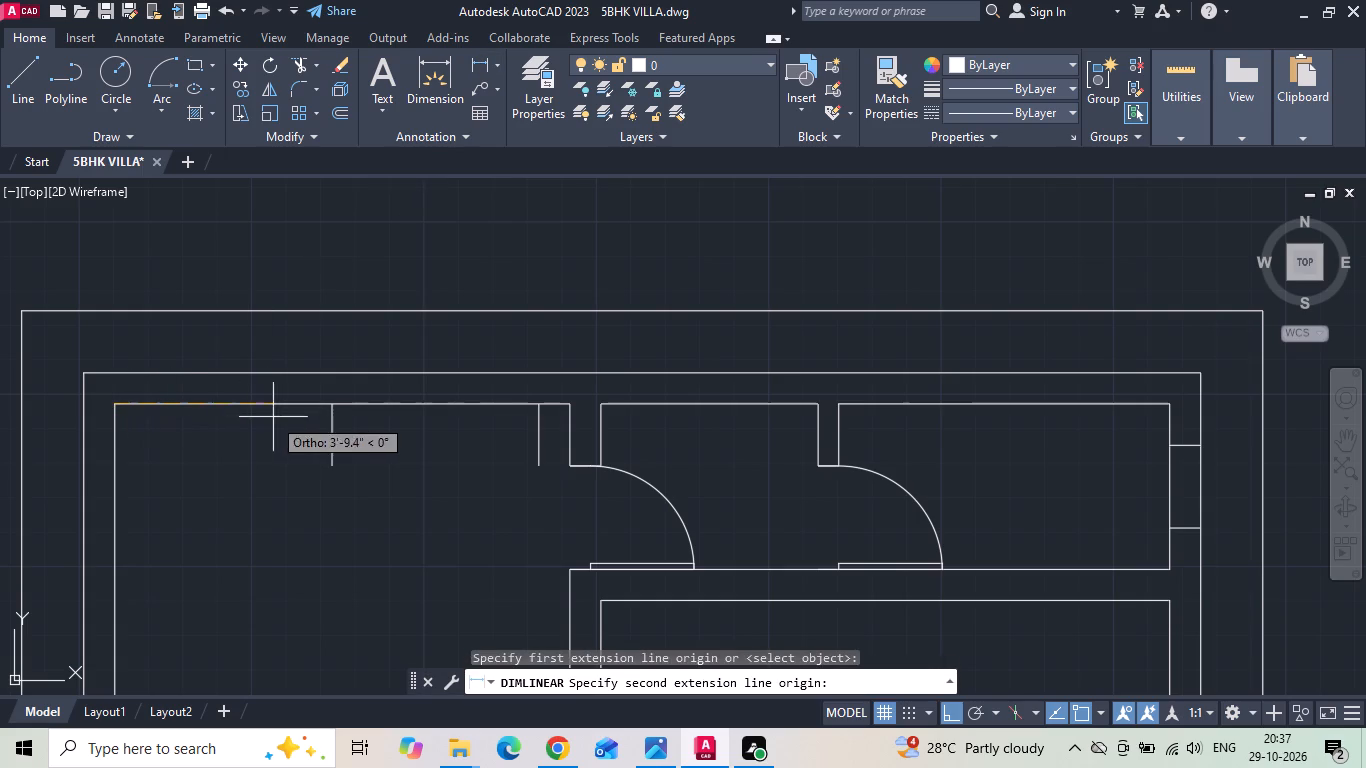
left_click(330, 403)
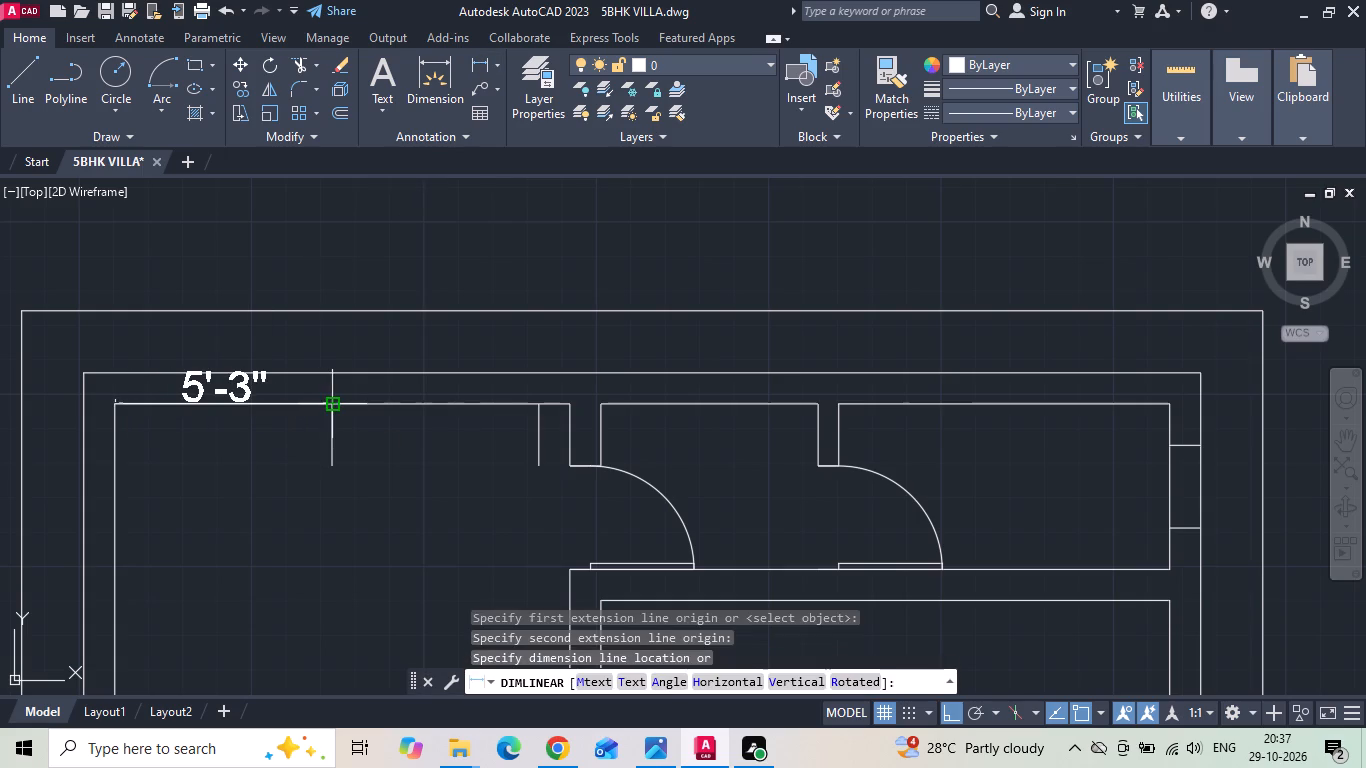
key("Escape")
Compare with the reference plan and move the western window line 6" to the east.
scroll(330, 403, "down", 5)
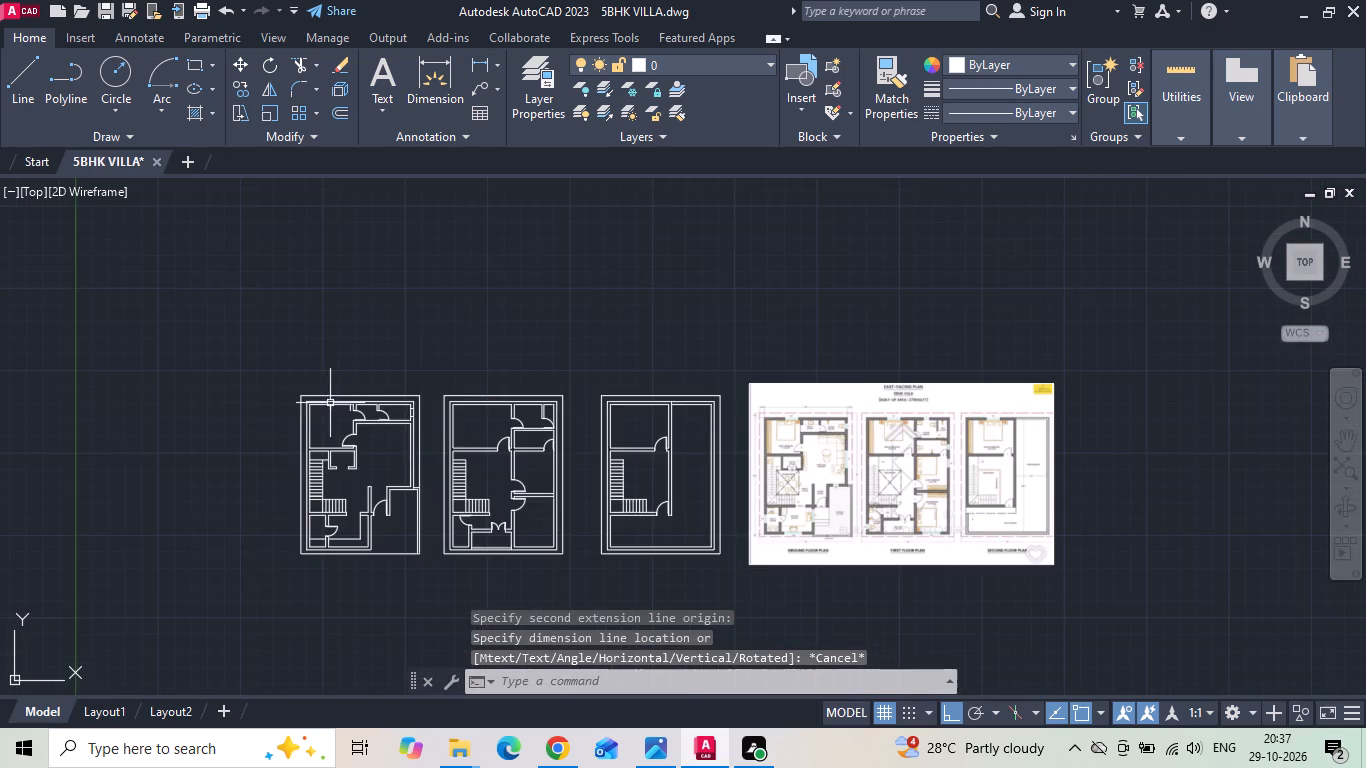
scroll(861, 433, "up", 3)
scroll(634, 411, "up", 1)
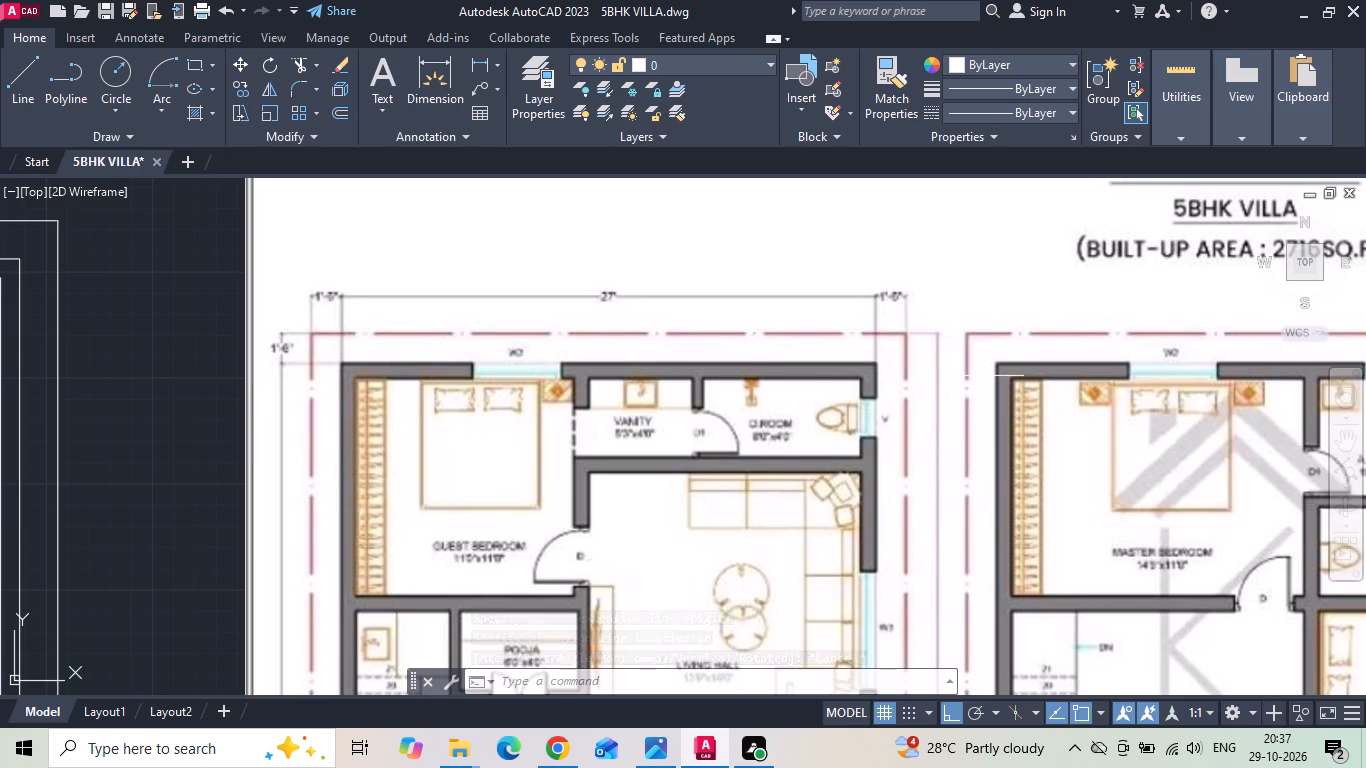
scroll(992, 378, "down", 3)
scroll(205, 388, "up", 1)
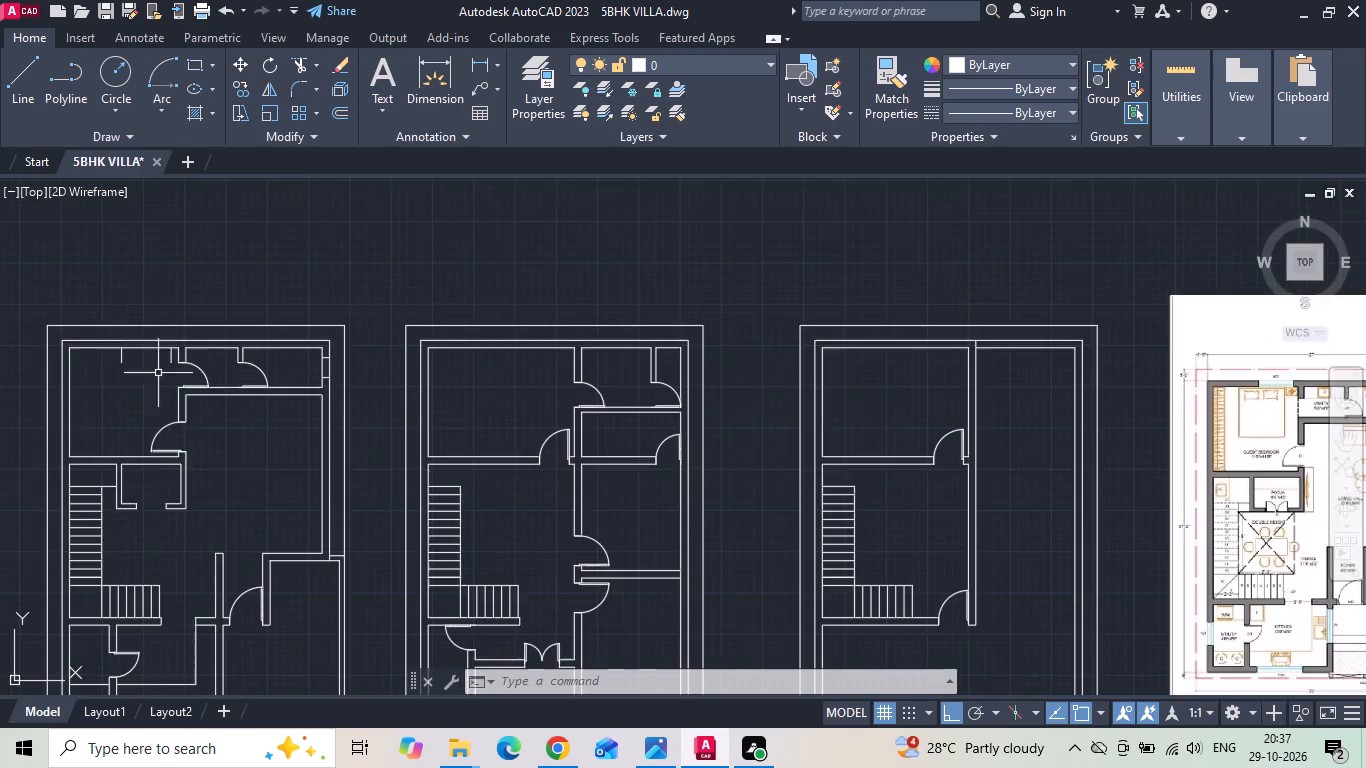
scroll(100, 338, "up", 3)
middle_click_drag(135, 384, 446, 408)
left_click_drag(508, 421, 496, 431)
left_click(452, 451)
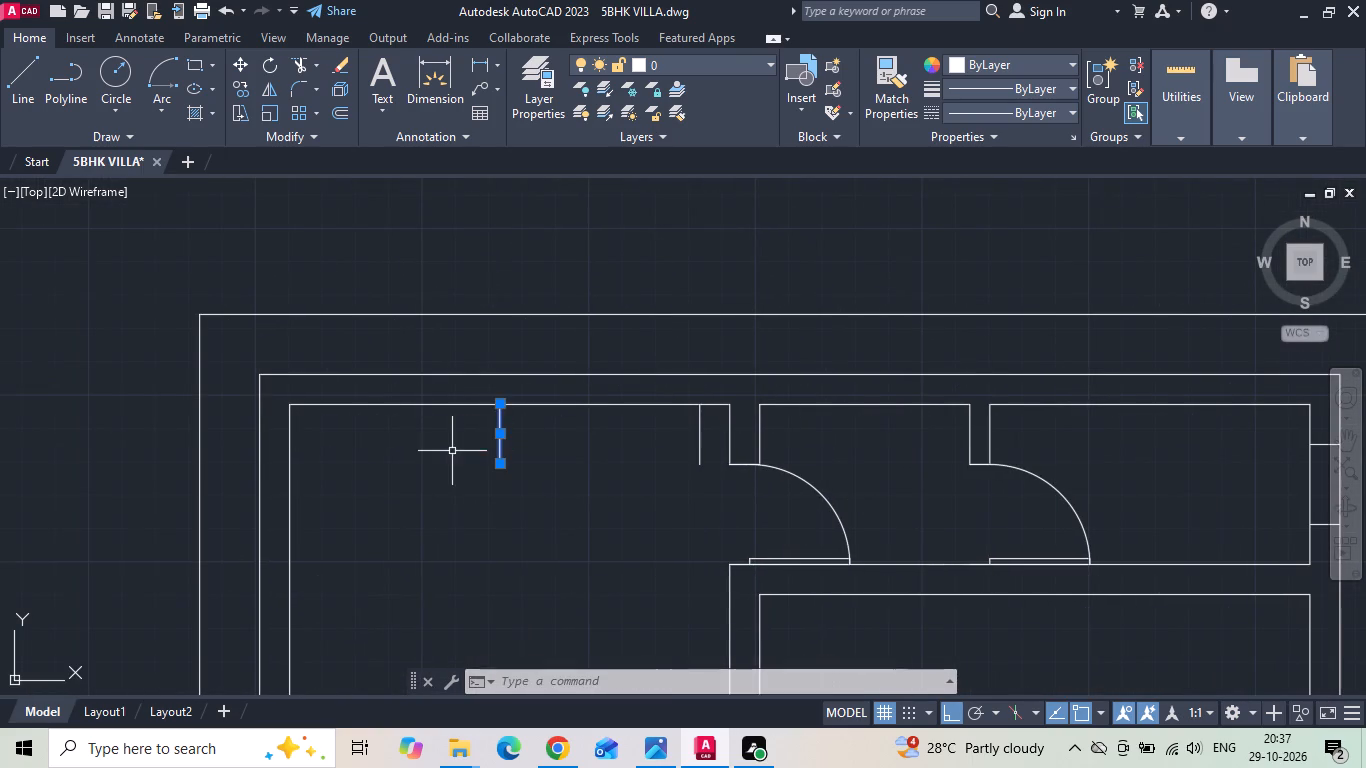
right_click(452, 451)
left_click(500, 366)
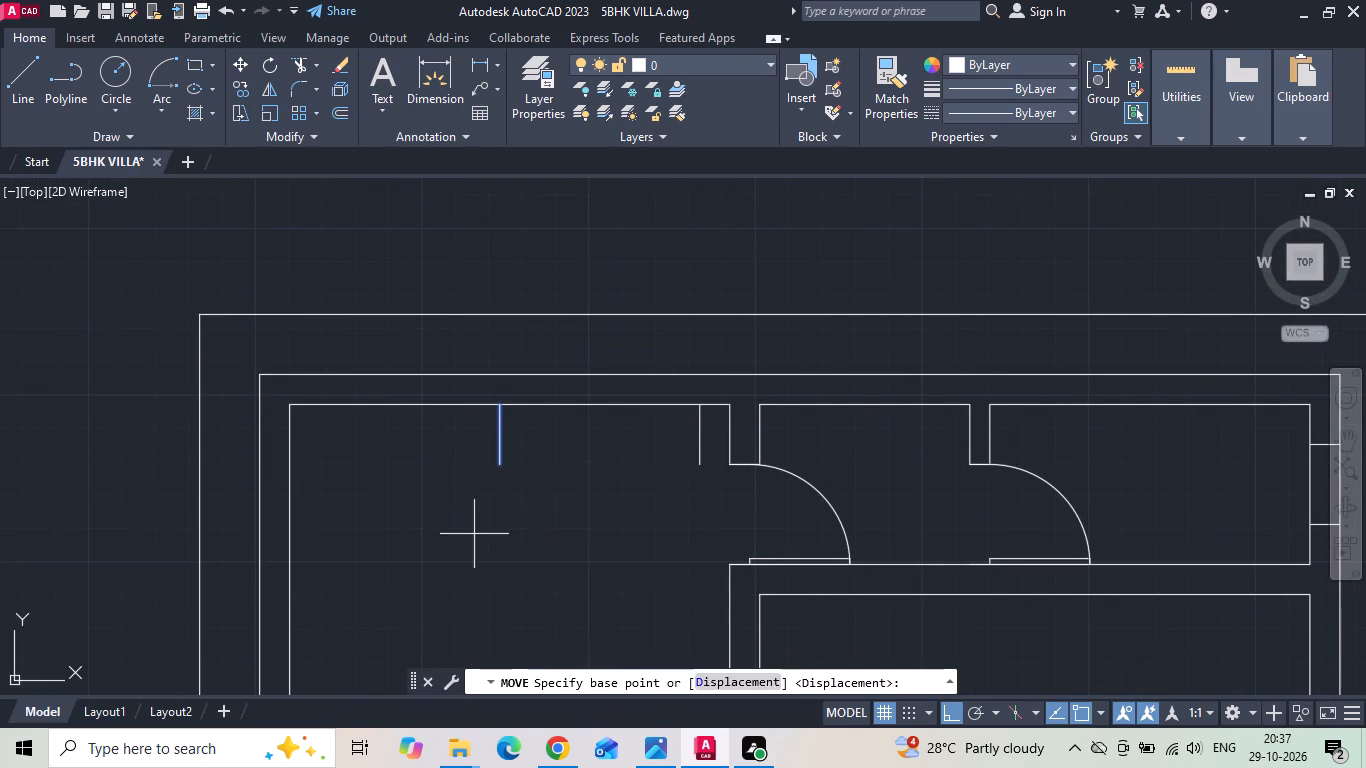
left_click(474, 534)
key("6")
key("Return")
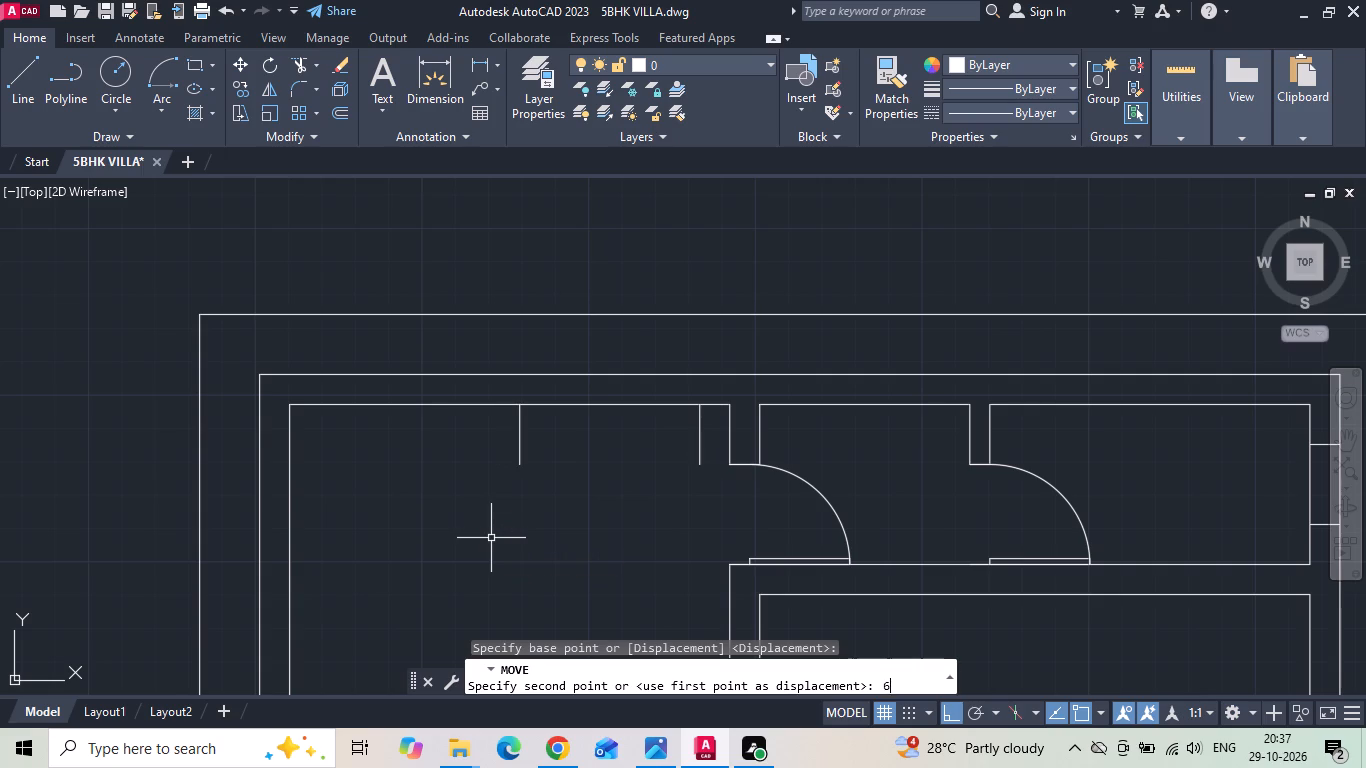
Extend both guest bedroom window lines north to the outer face of the north wall.
type("EX")
key("space")
key("space")
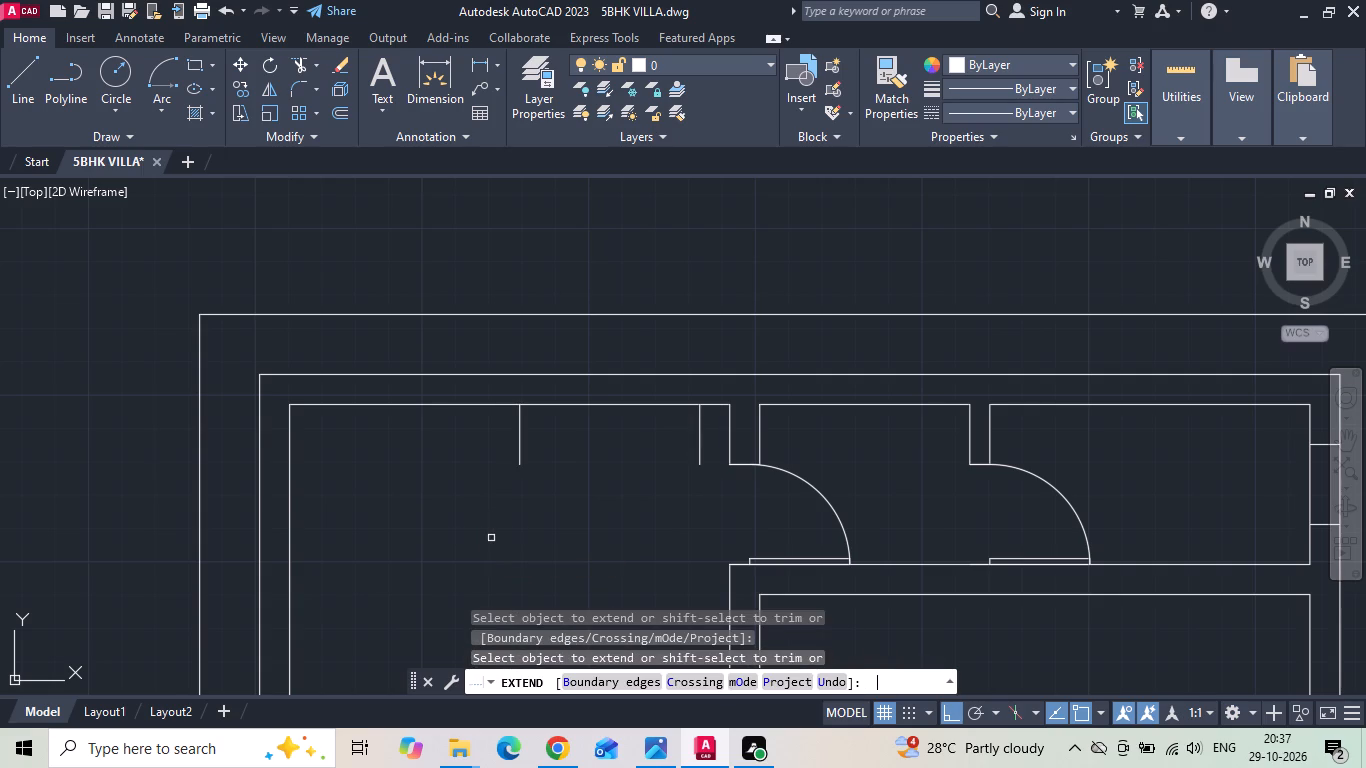
left_click_drag(504, 418, 521, 426)
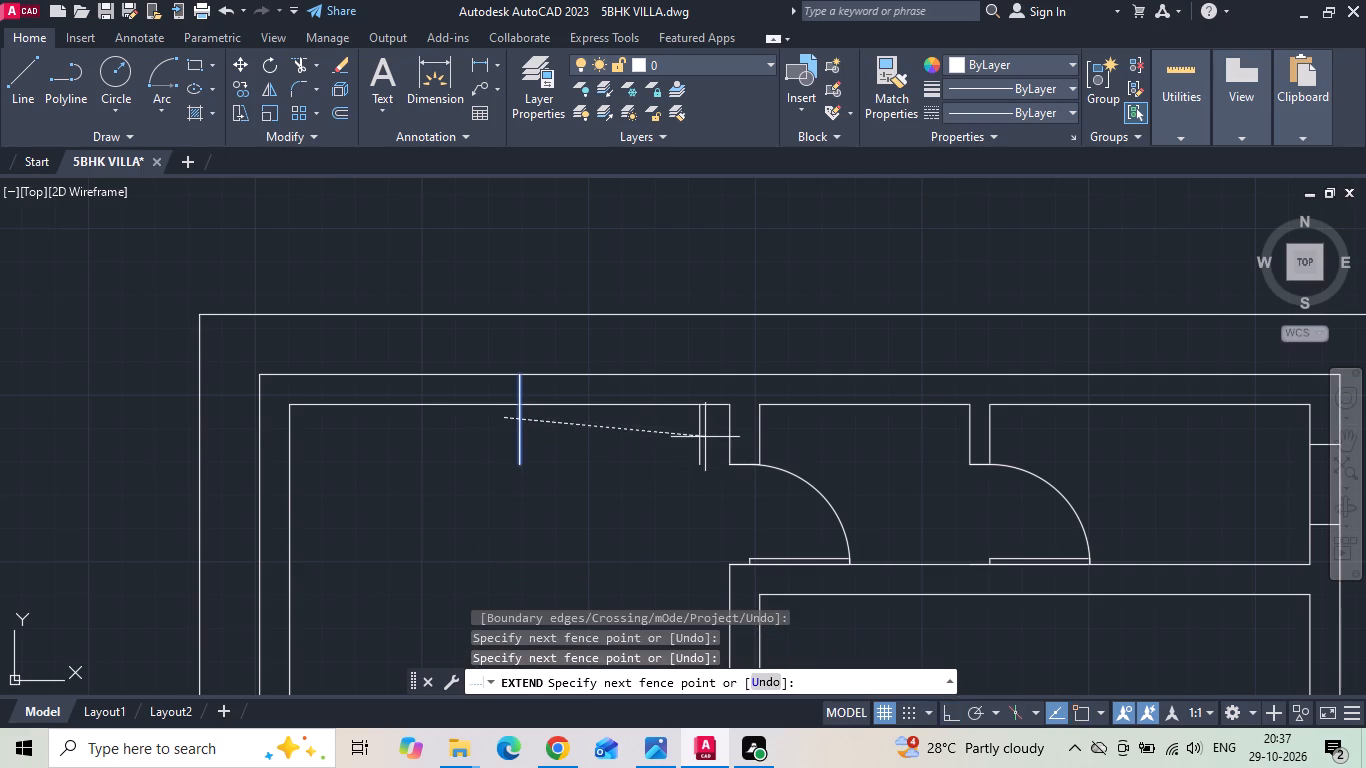
left_click(707, 435)
key("Escape")
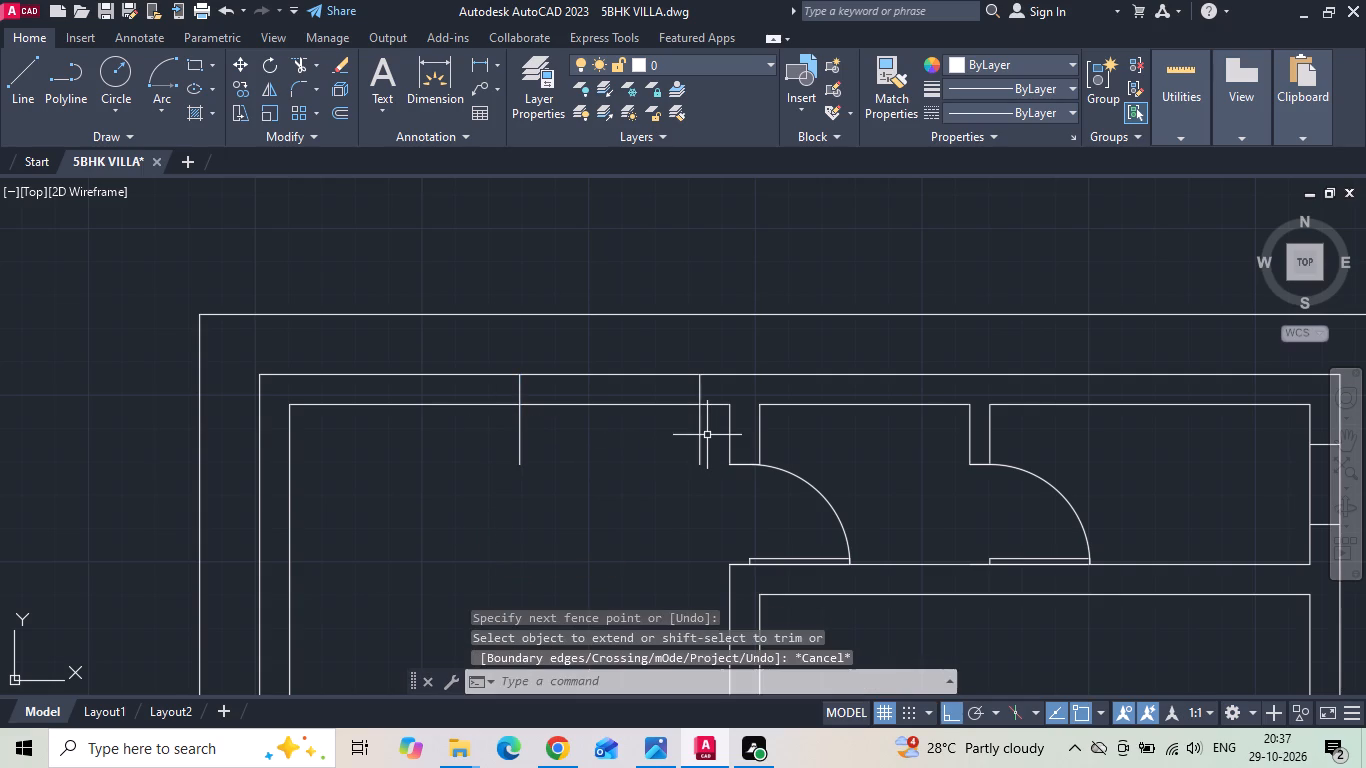
Trim the parts of both window lines that project into the guest bedroom below the wall's inner face.
type("TR")
key("space")
key("space")
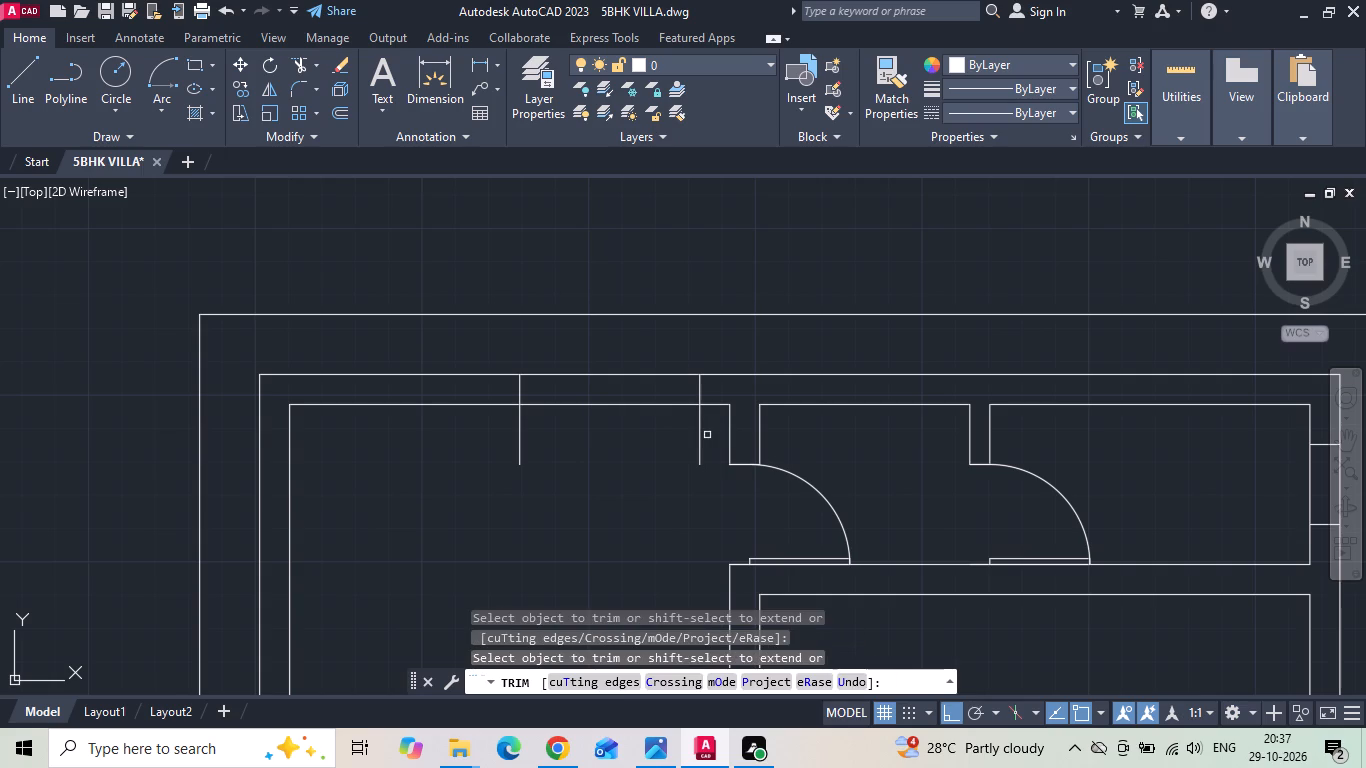
left_click(707, 435)
left_click_drag(502, 428, 511, 428)
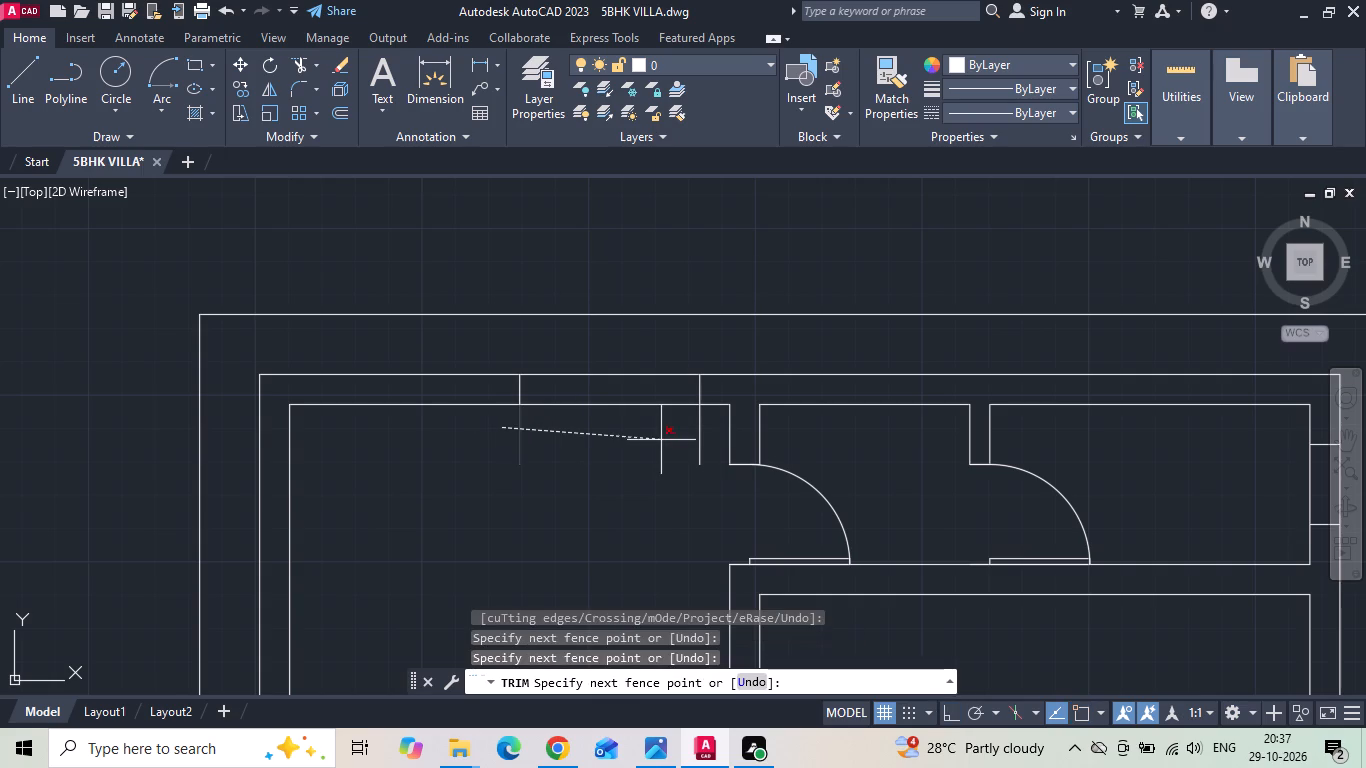
left_click(707, 438)
key("Escape")
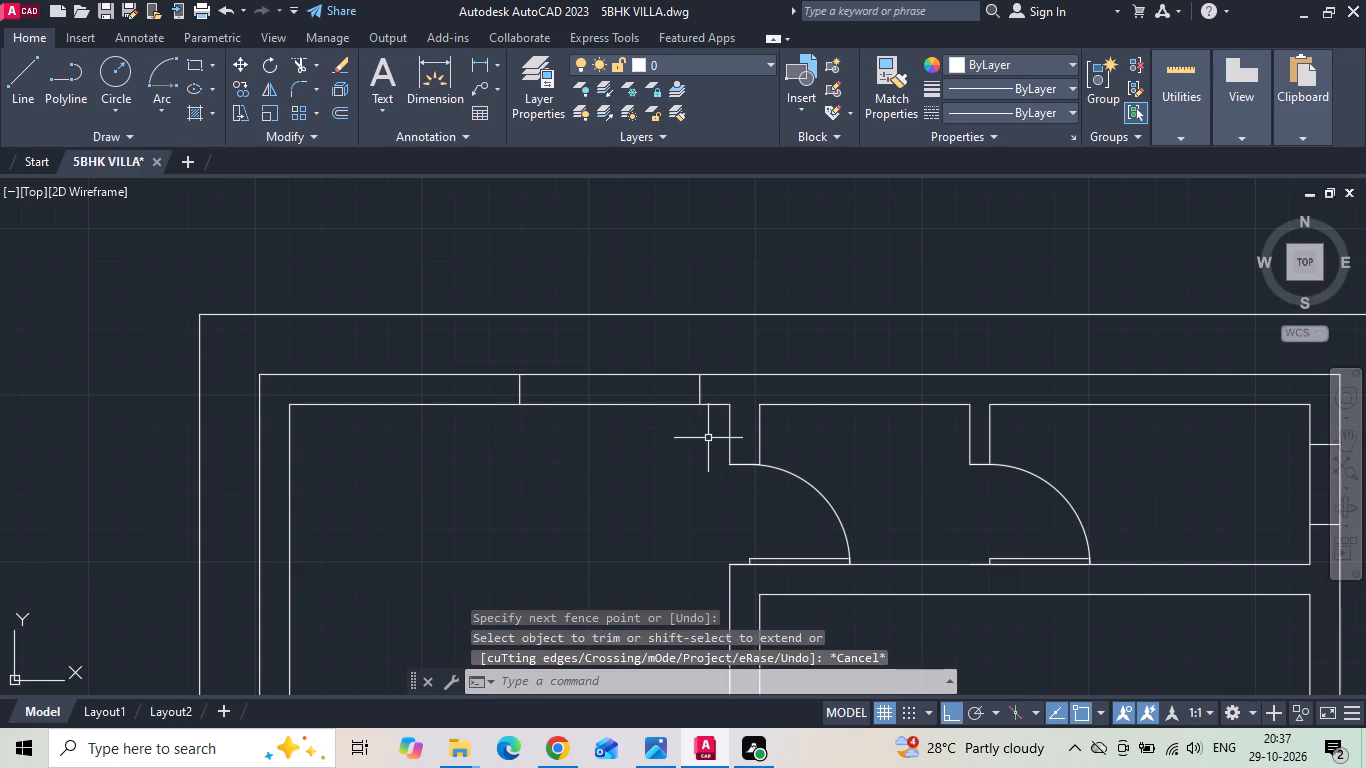
Compare with the reference plan and draw a line across the living hall's east wall from the inner face's midpoint to the outer face.
scroll(708, 438, "up", 1)
scroll(638, 429, "down", 6)
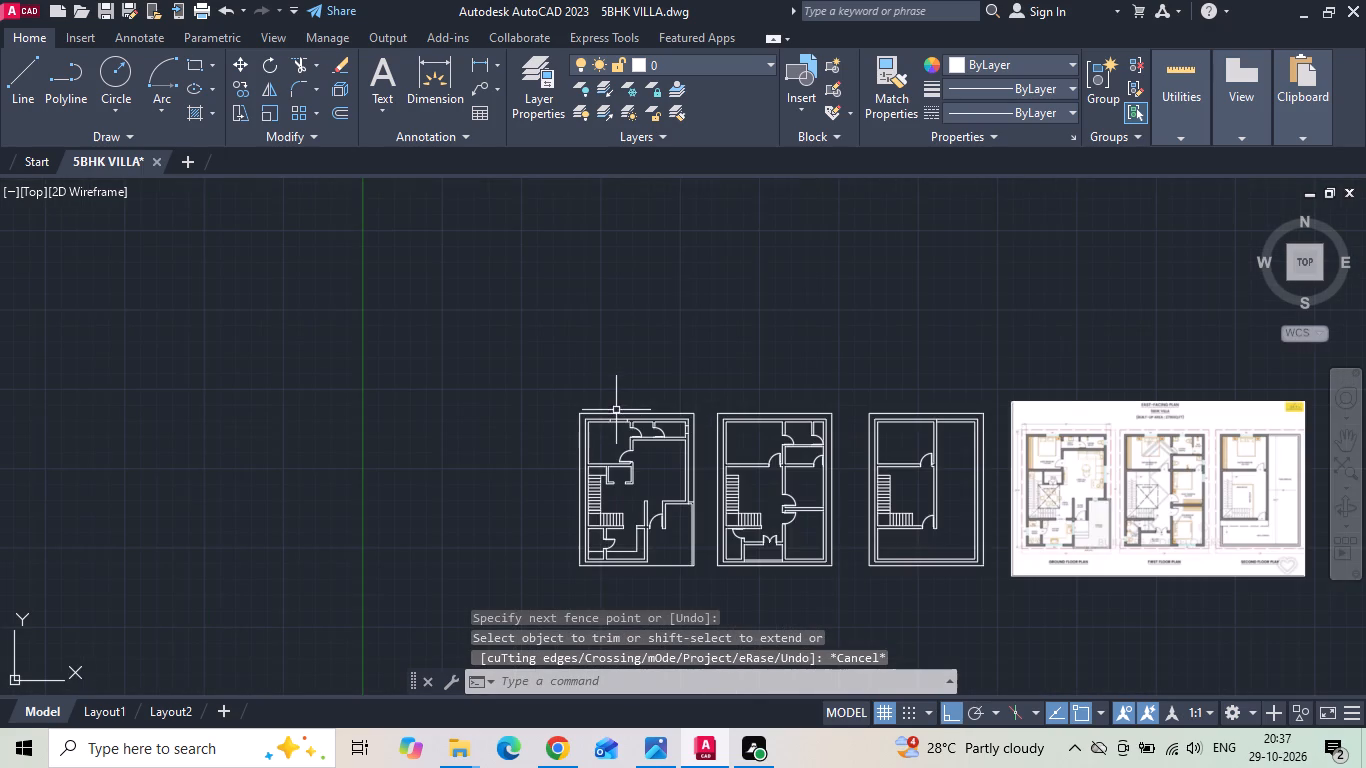
scroll(1126, 431, "up", 2)
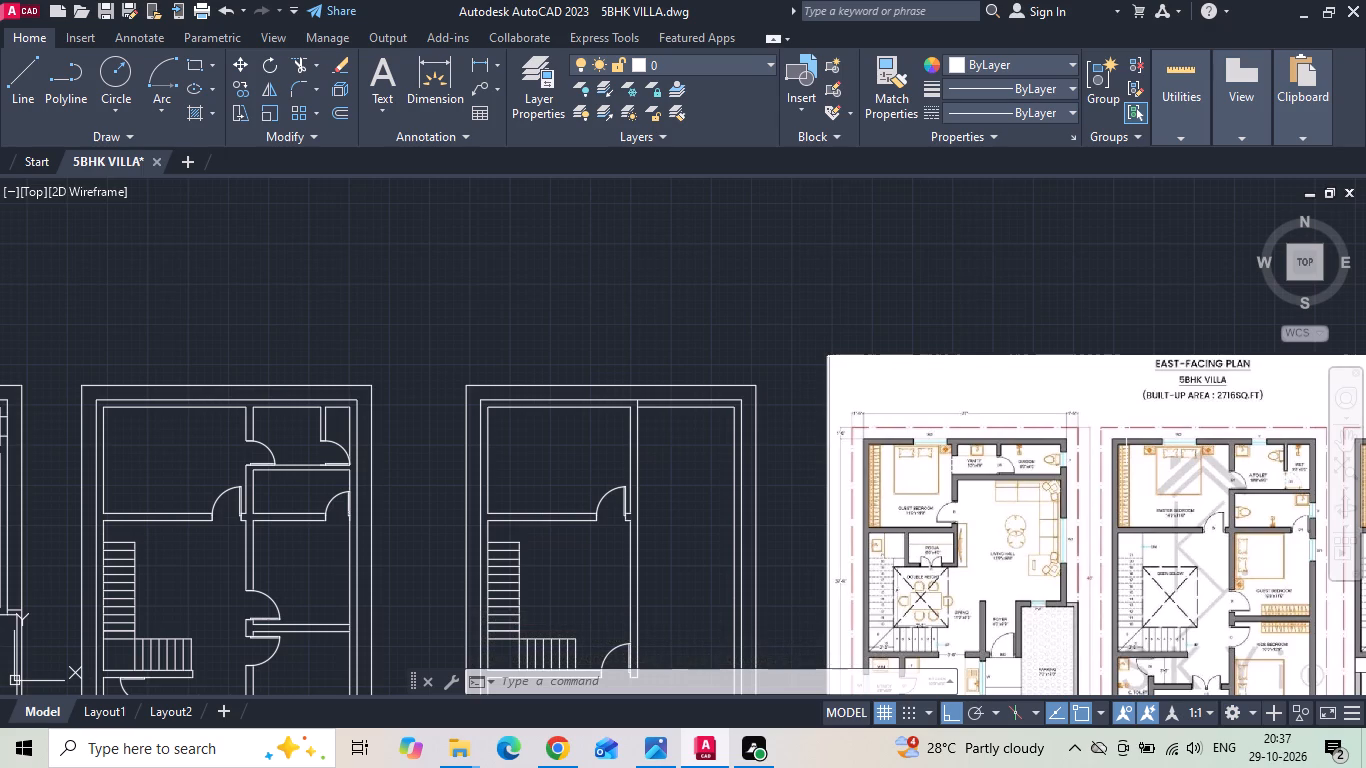
scroll(1126, 430, "down", 1)
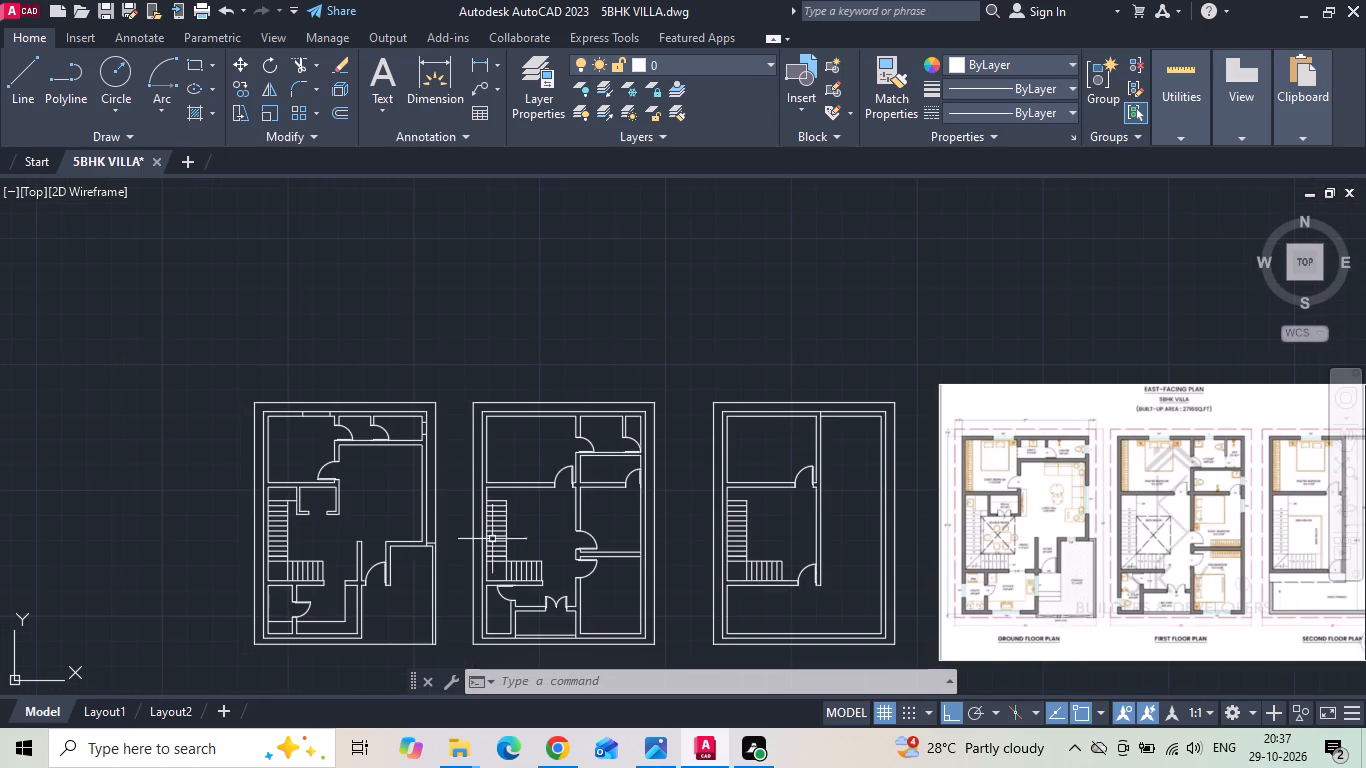
scroll(374, 511, "up", 1)
type("L")
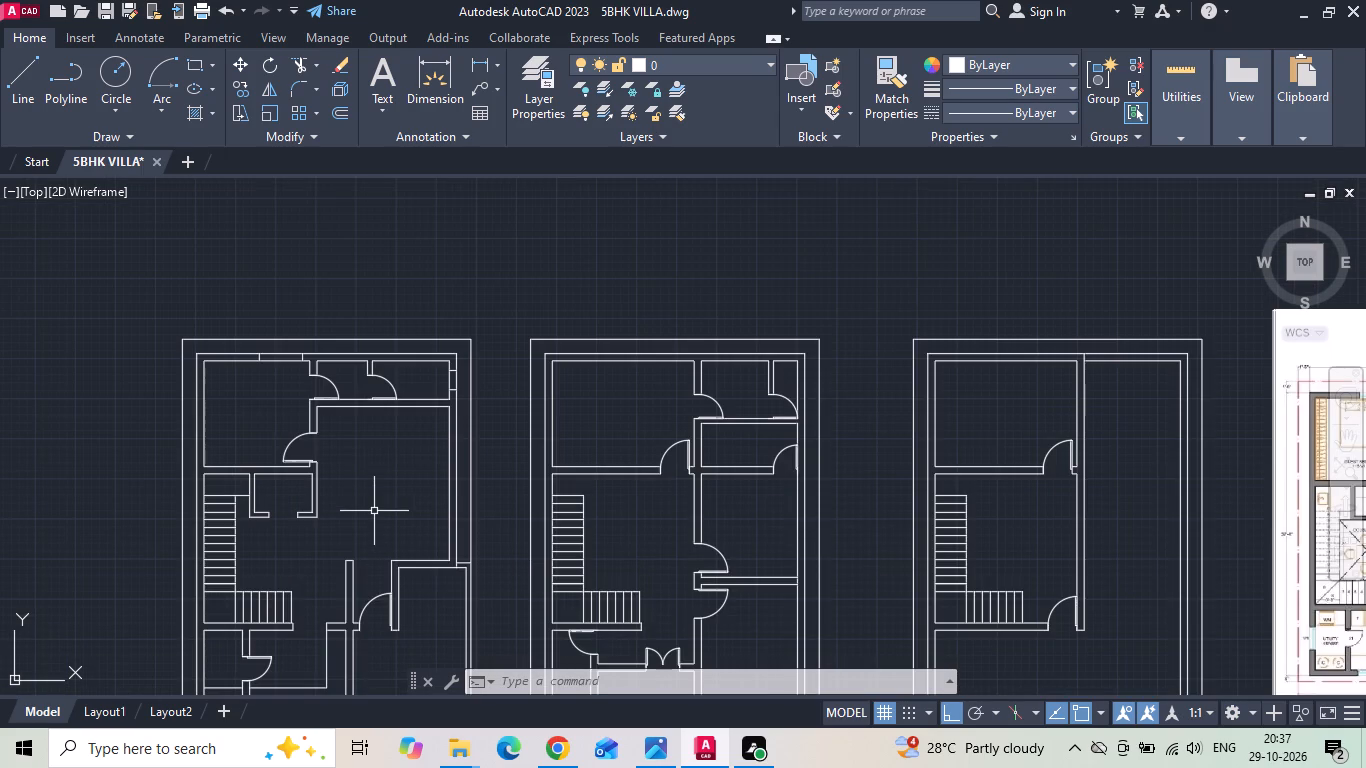
key("space")
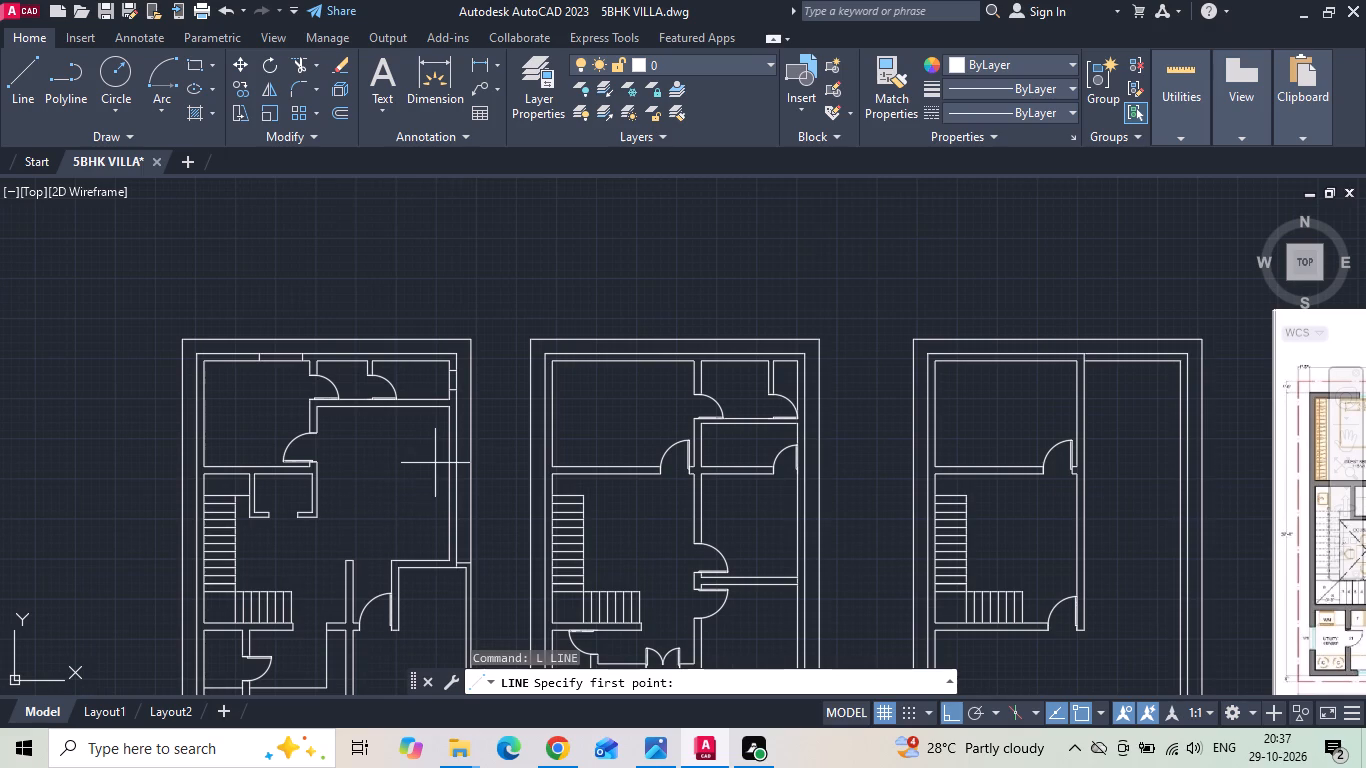
left_click(444, 476)
scroll(444, 476, "up", 4)
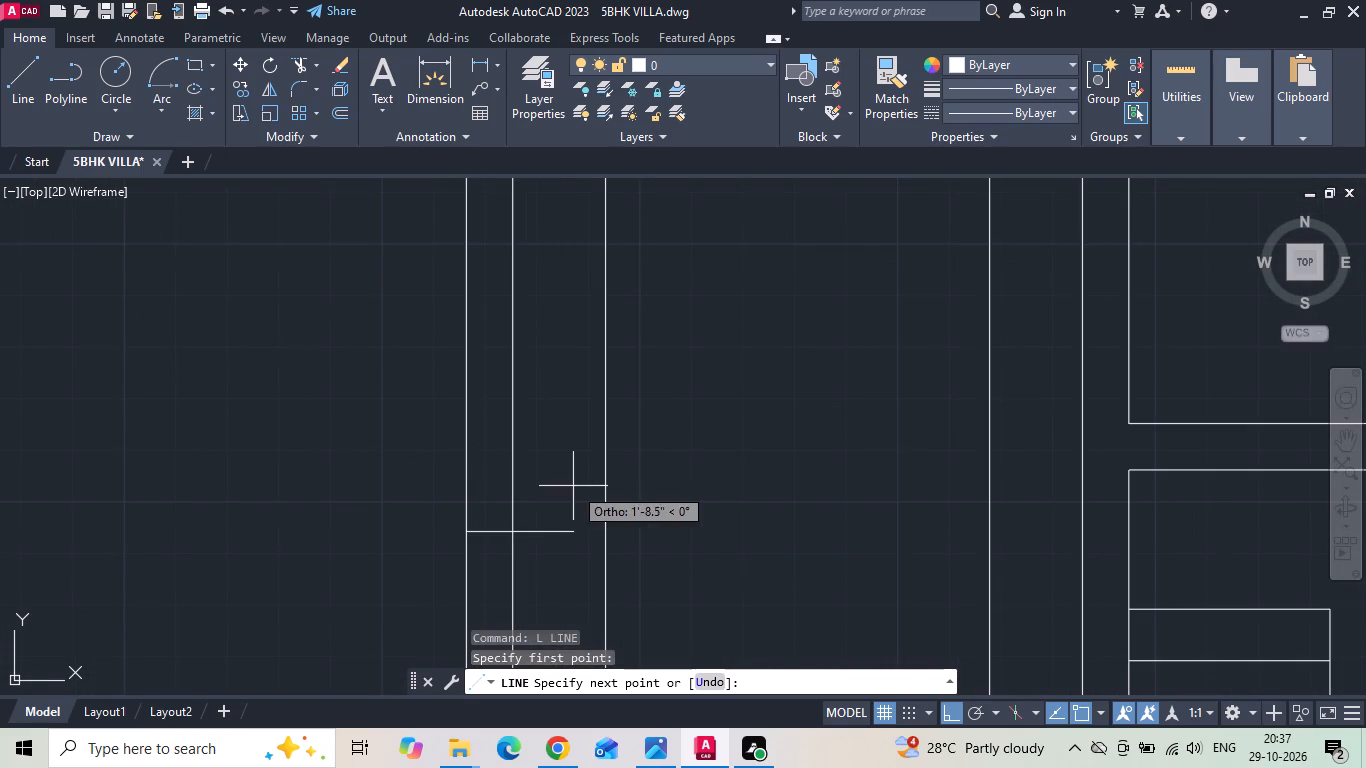
left_click(514, 536)
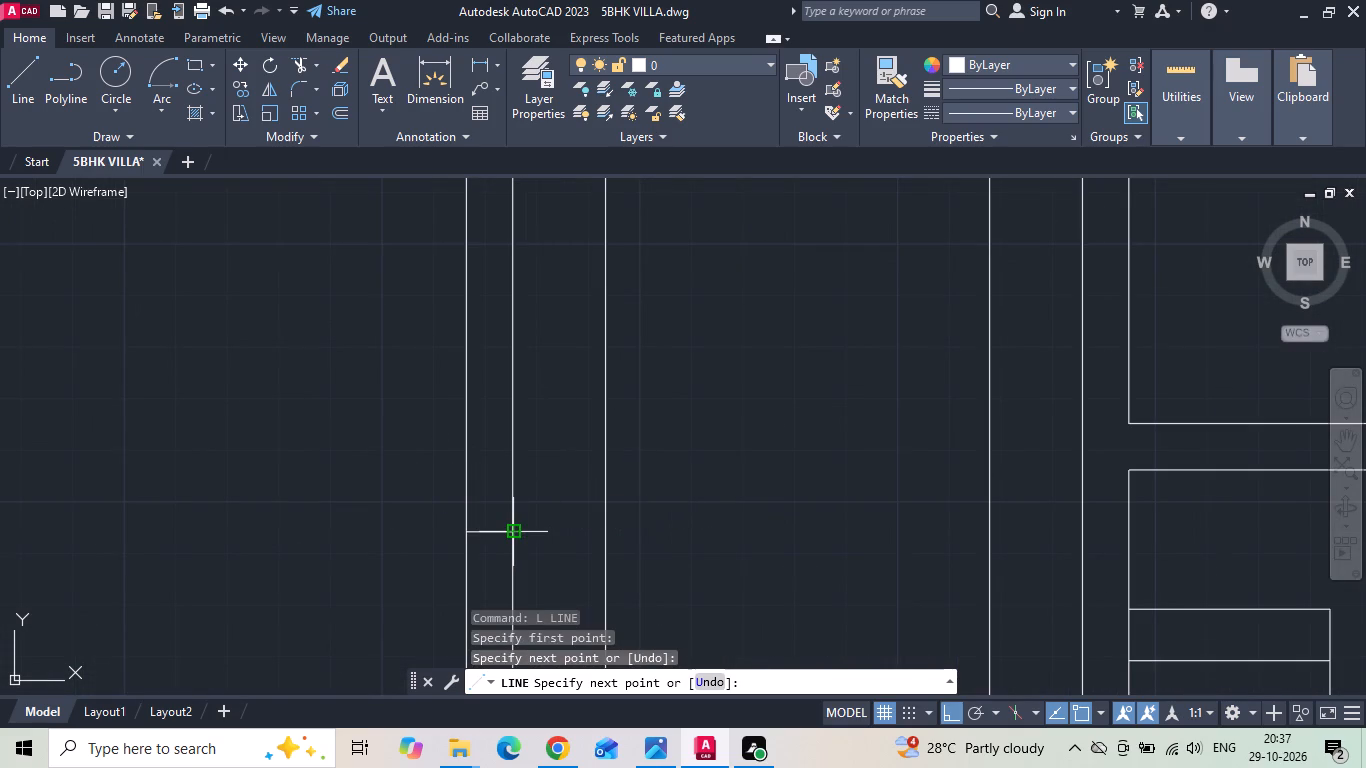
key("Escape")
Offset the line across the living hall's east wall 3' to the north and 3' to the south.
key("o")
key("Return")
type("3'")
key("Return")
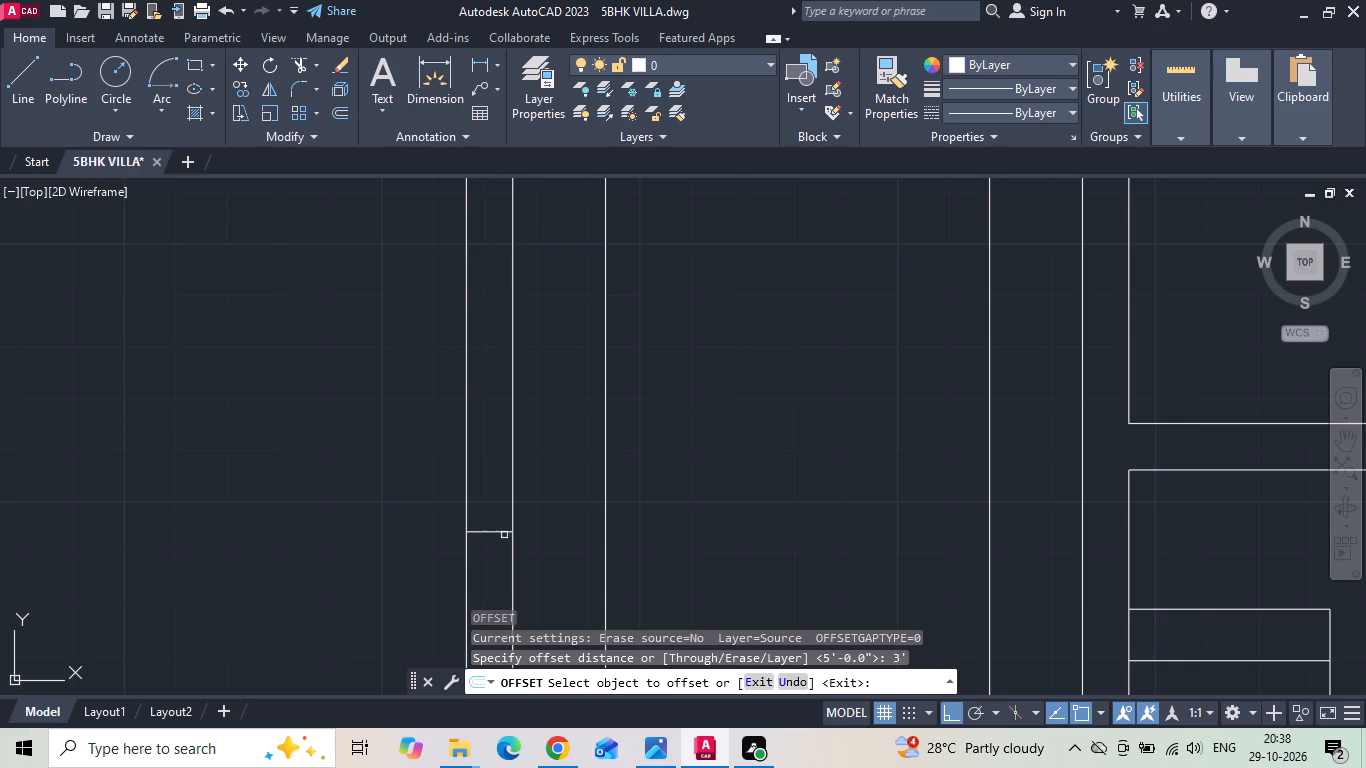
left_click(504, 532)
scroll(503, 521, "down", 2)
left_click(451, 429)
scroll(454, 425, "down", 2)
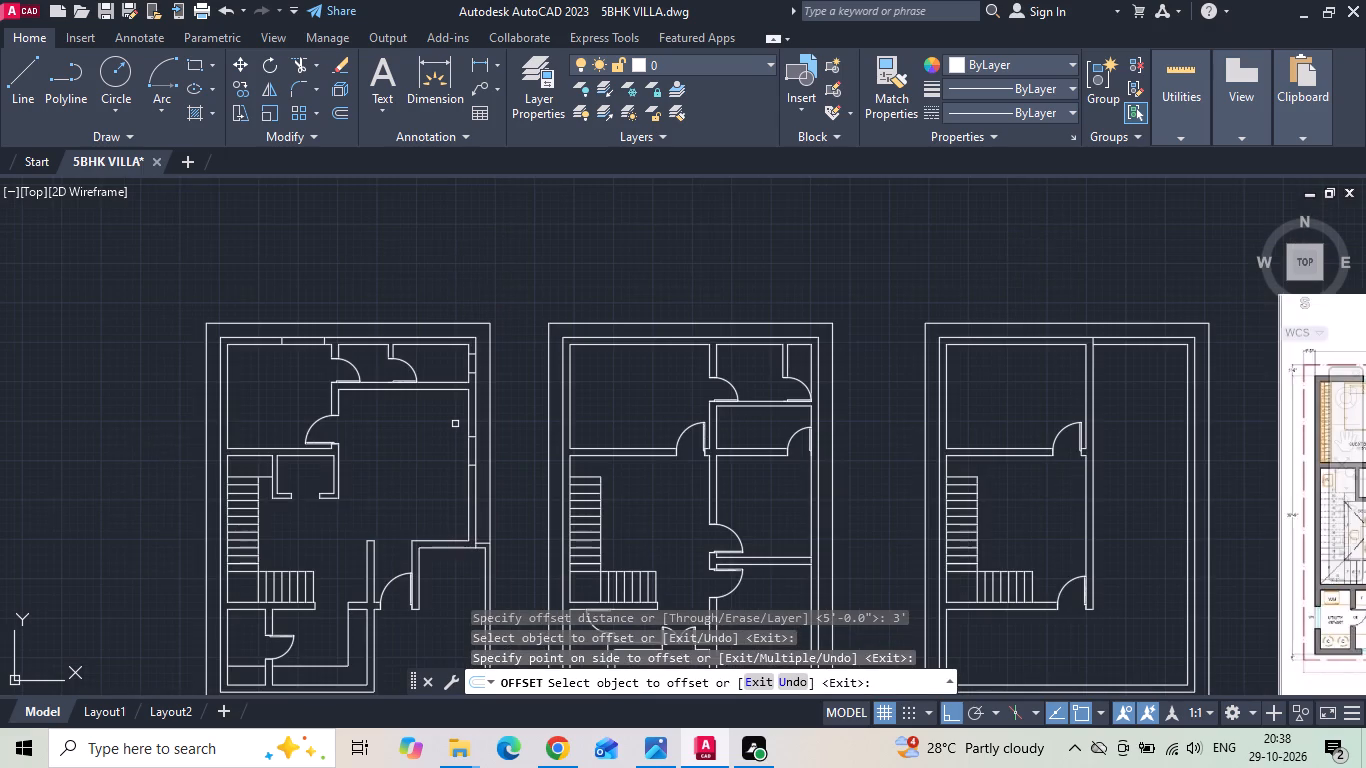
scroll(455, 424, "down", 1)
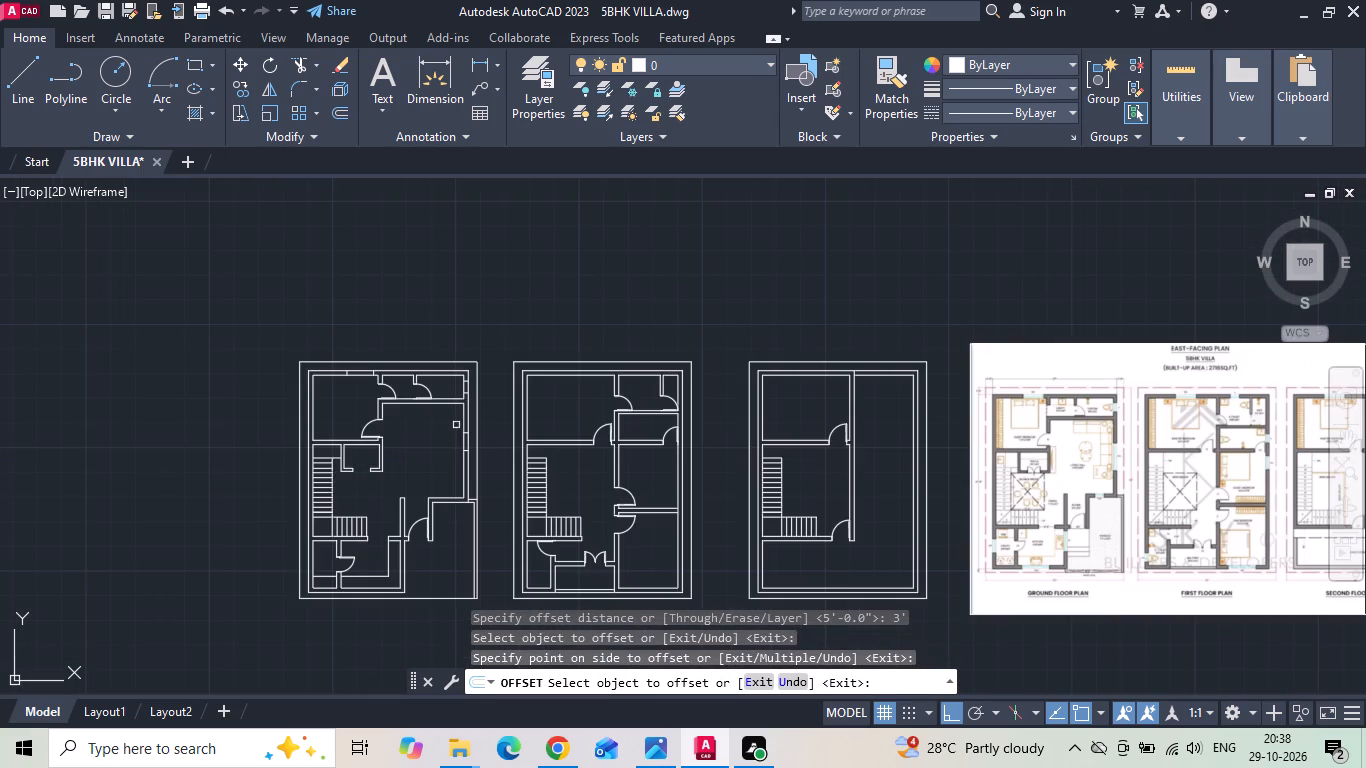
scroll(459, 455, "up", 3)
left_click(473, 445)
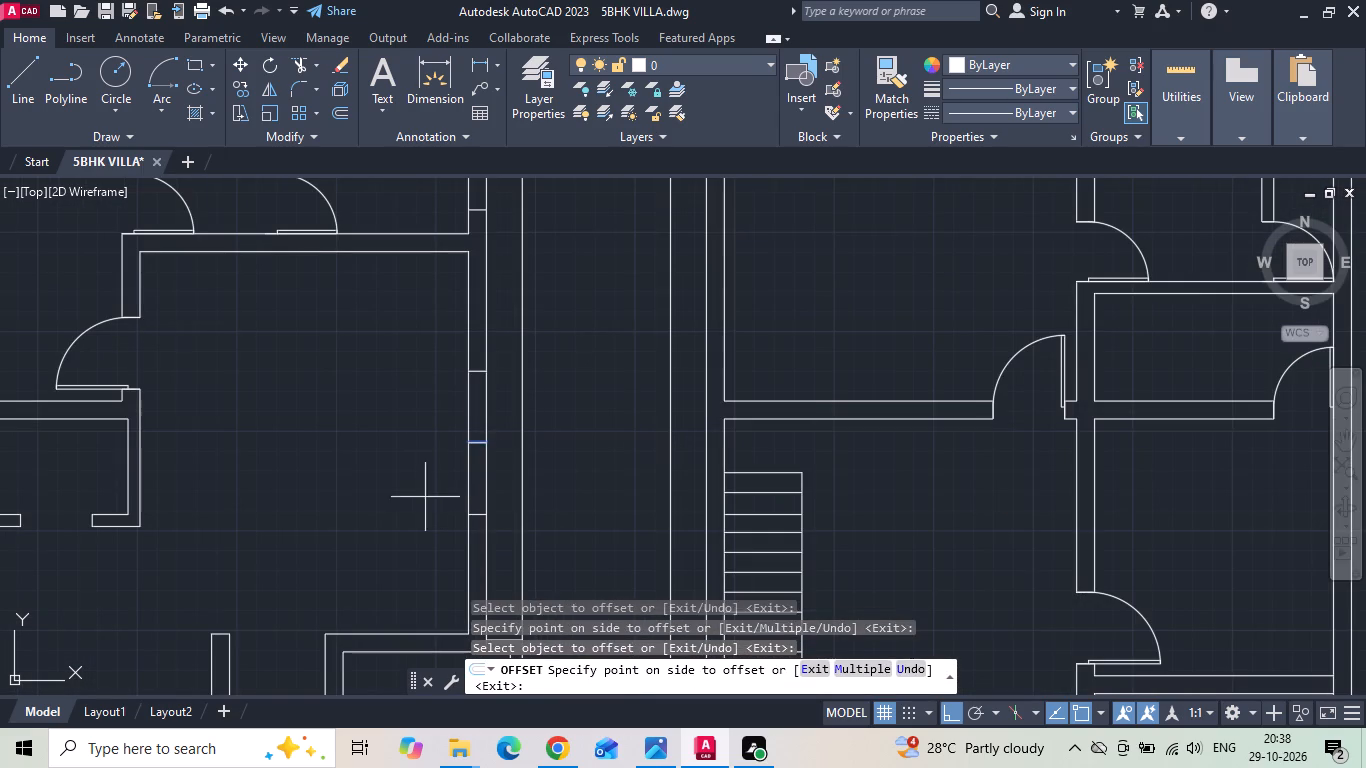
left_click(422, 498)
key("Escape")
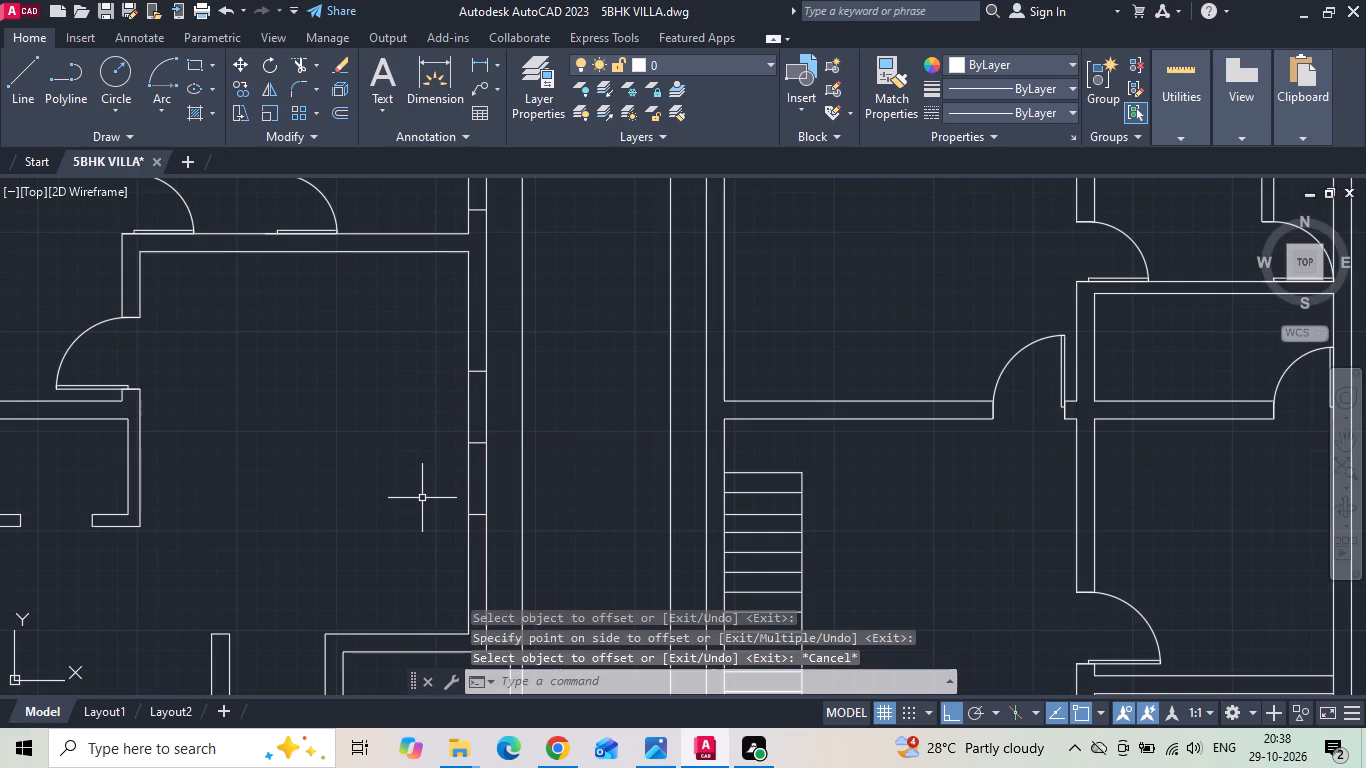
Delete the centre line between the two living hall window lines.
left_click(479, 443)
key("Delete")
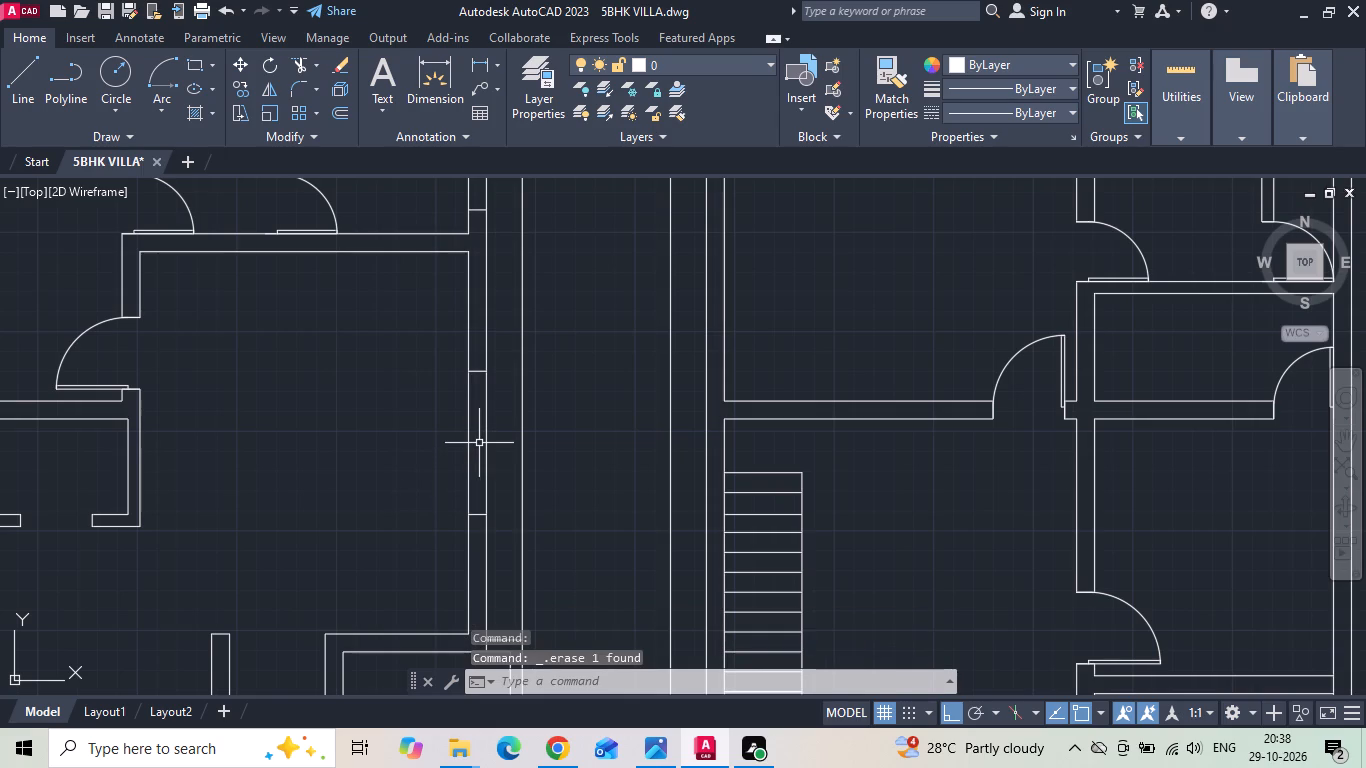
Examine the kitchen, utility and parking side windows in the reference ground floor plan.
scroll(480, 435, "down", 2)
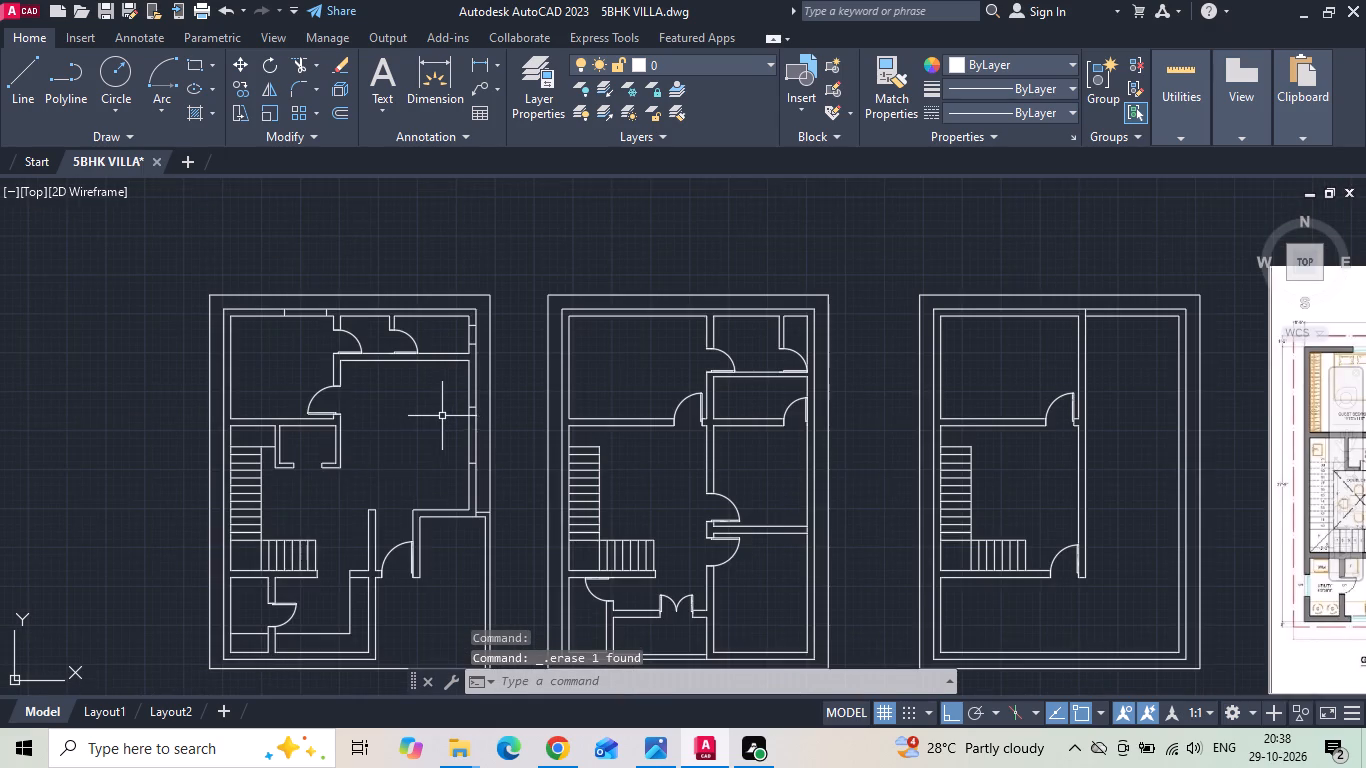
scroll(434, 412, "down", 1)
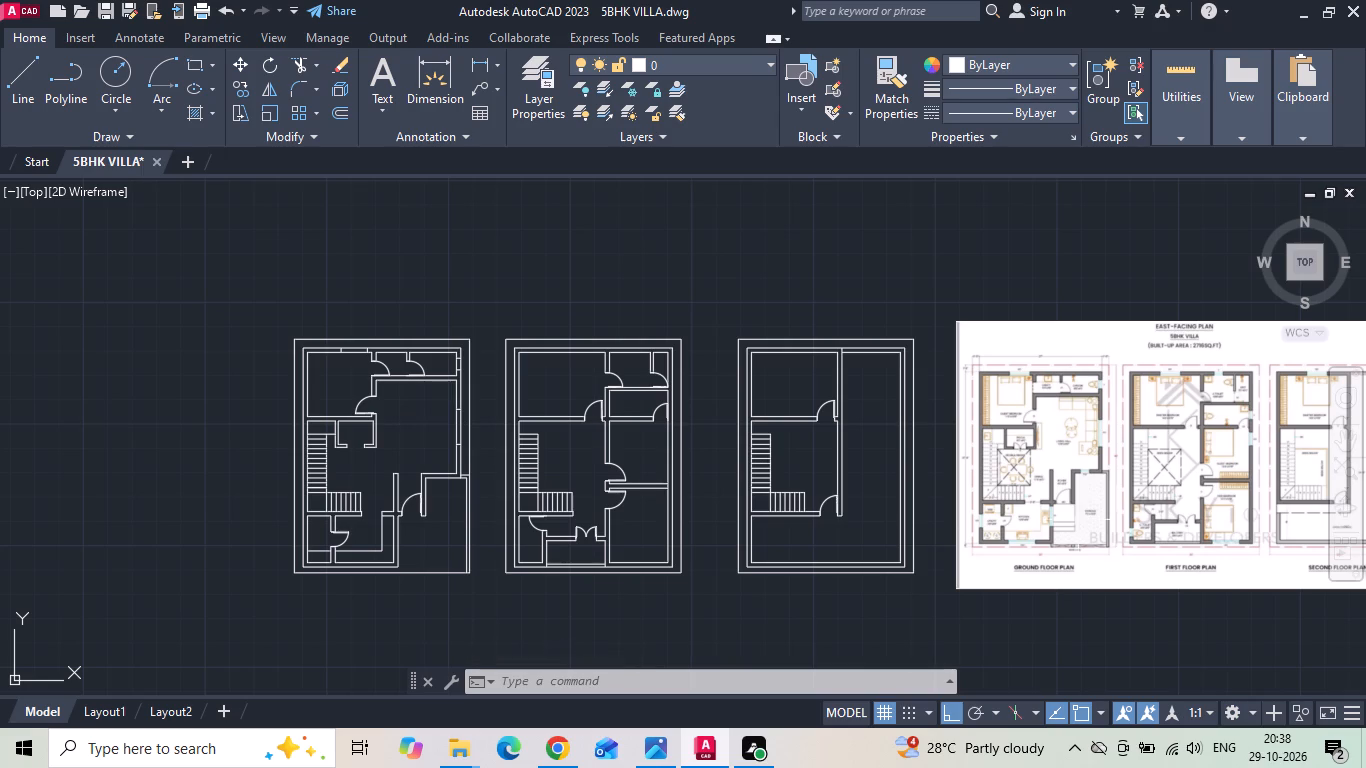
scroll(1118, 520, "up", 2)
scroll(905, 511, "up", 1)
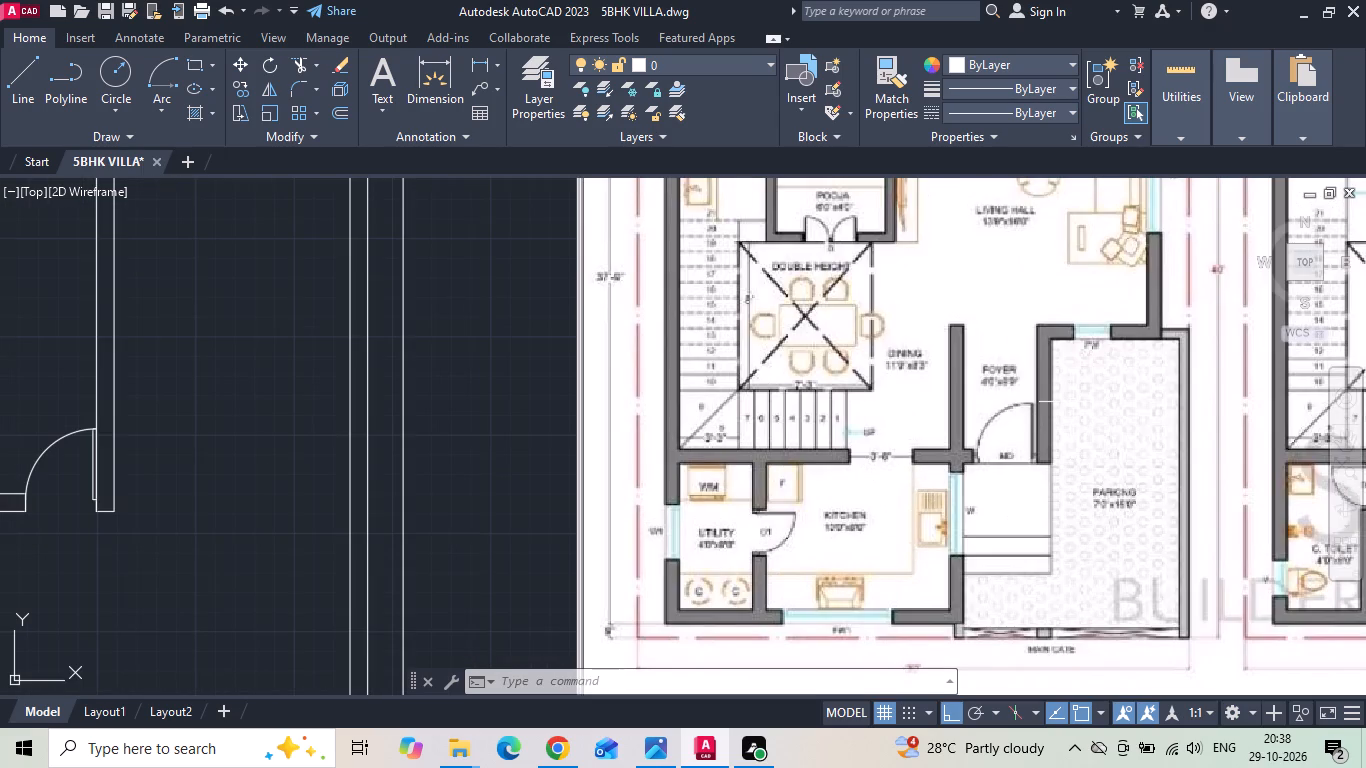
scroll(1066, 414, "down", 4)
scroll(636, 471, "up", 2)
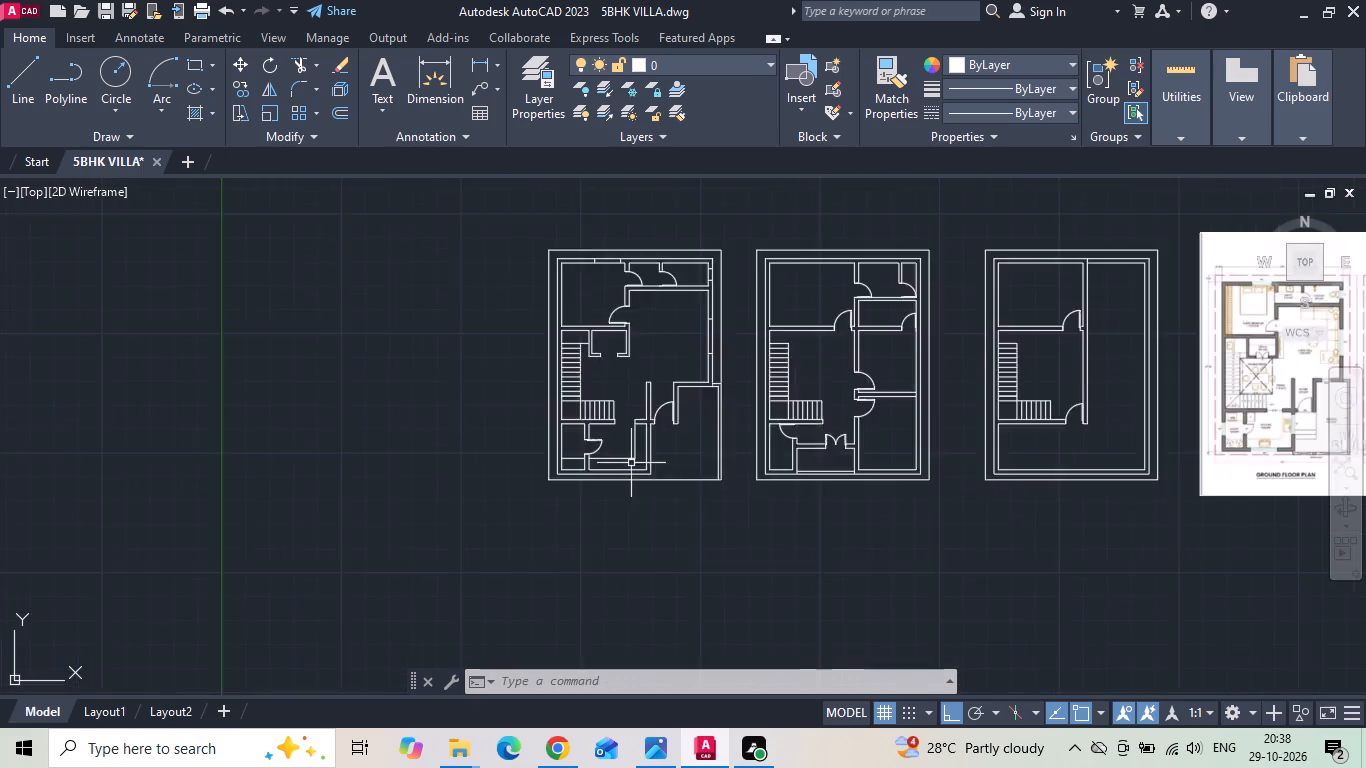
scroll(631, 463, "up", 2)
scroll(719, 374, "up", 1)
scroll(719, 372, "down", 3)
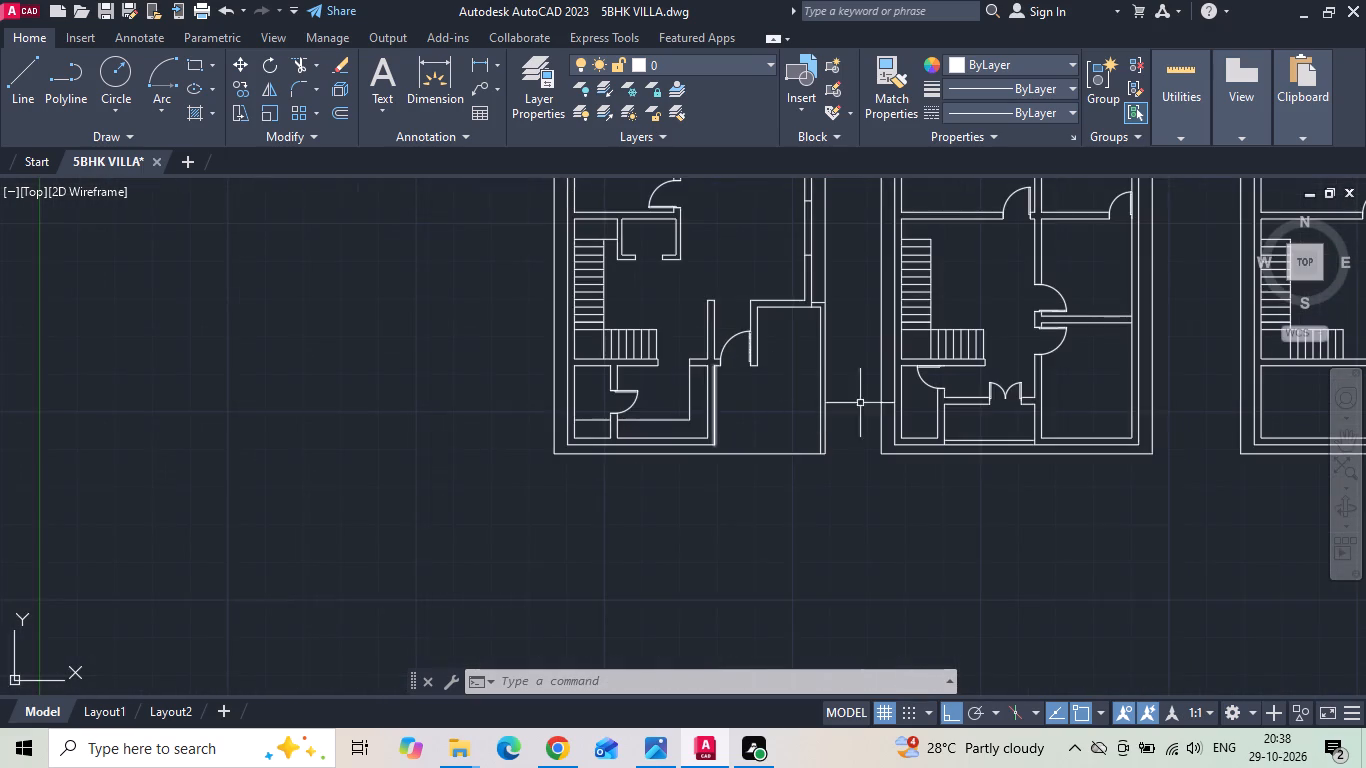
middle_click_drag(863, 395, 281, 398)
middle_click_drag(577, 379, 253, 354)
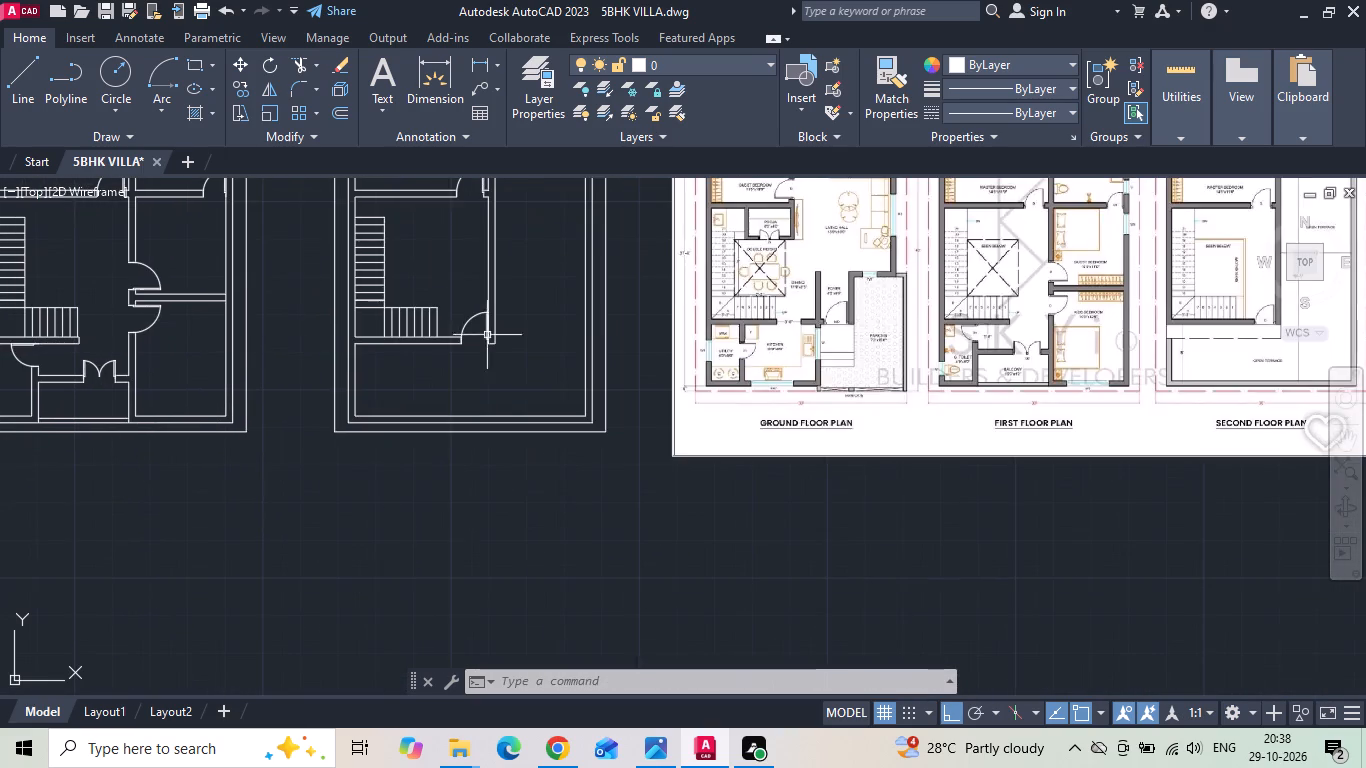
scroll(935, 328, "up", 1)
scroll(721, 330, "up", 2)
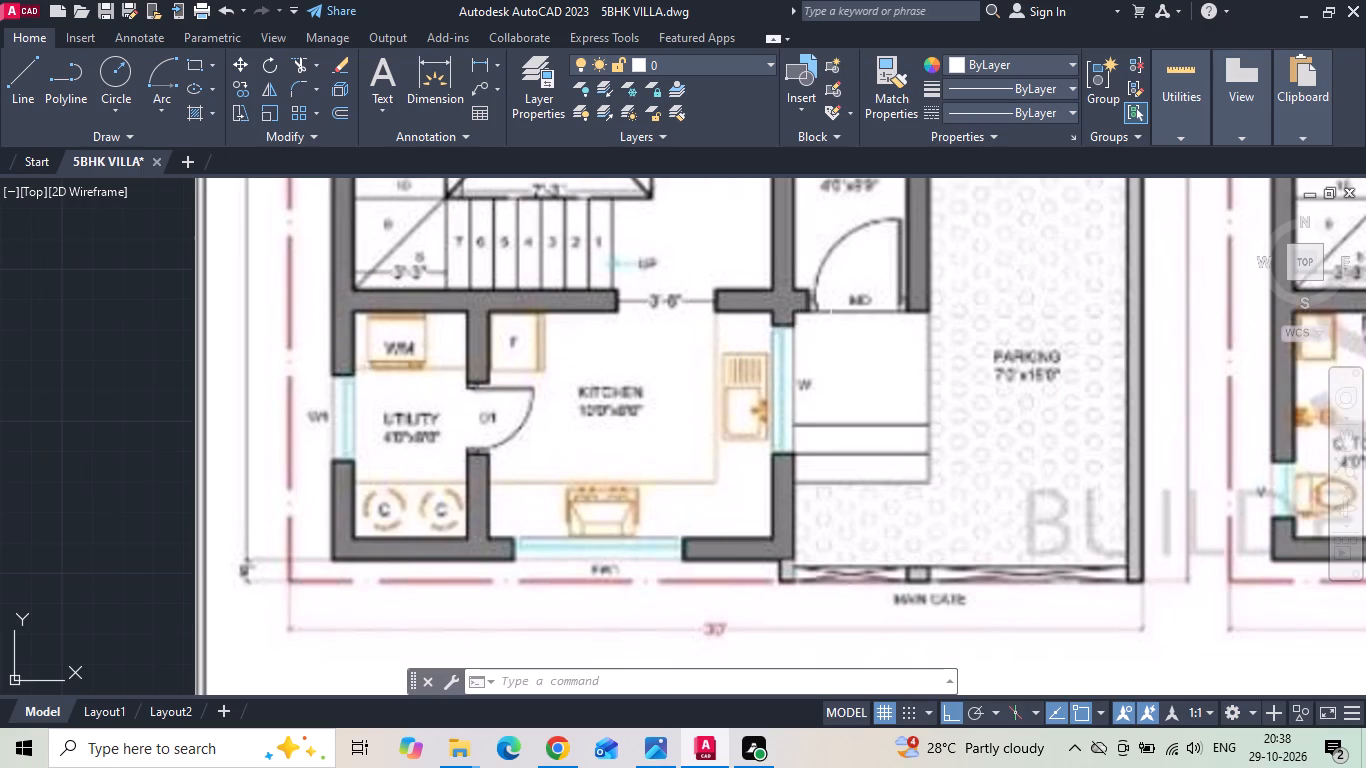
Copy the short wall edge between the kitchen's east wall and the main door 9" to the south.
scroll(892, 341, "down", 5)
scroll(441, 360, "up", 1)
scroll(585, 366, "up", 4)
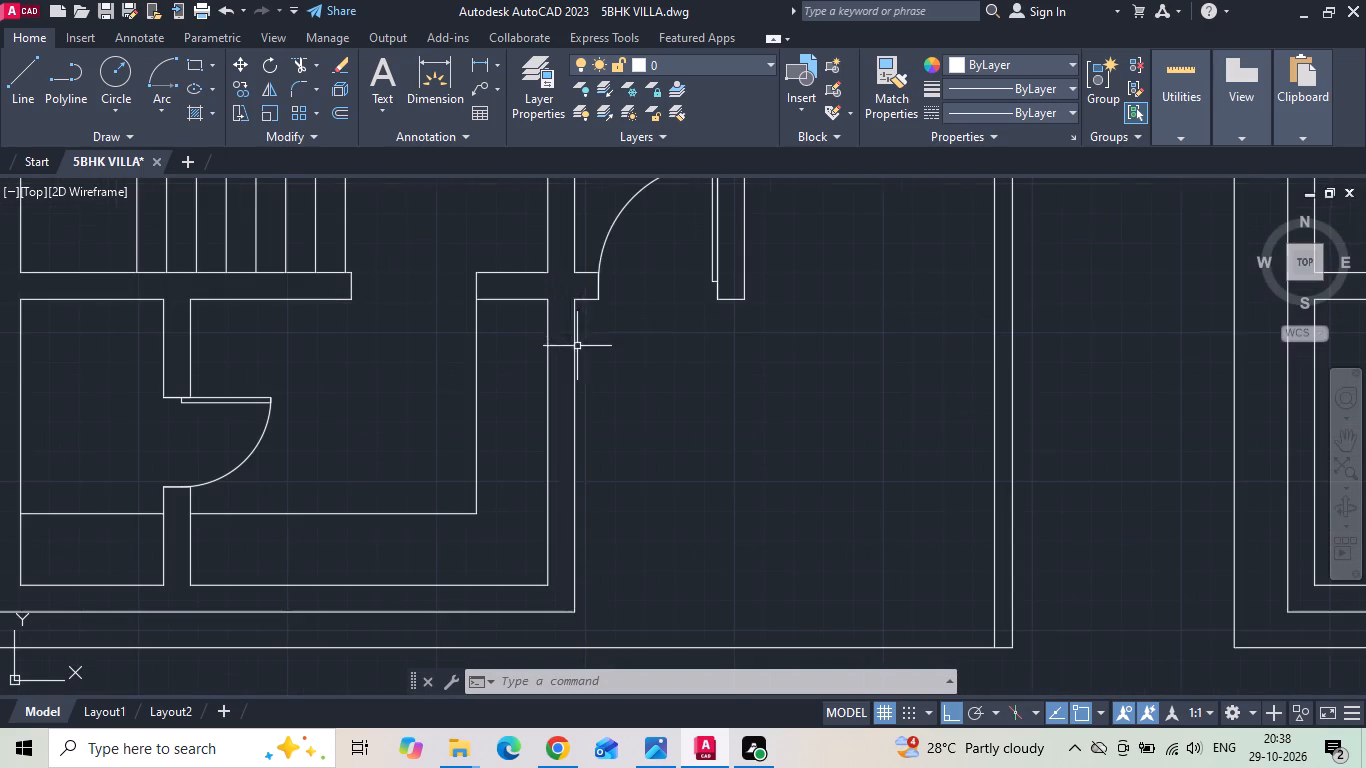
left_click(587, 299)
right_click(587, 299)
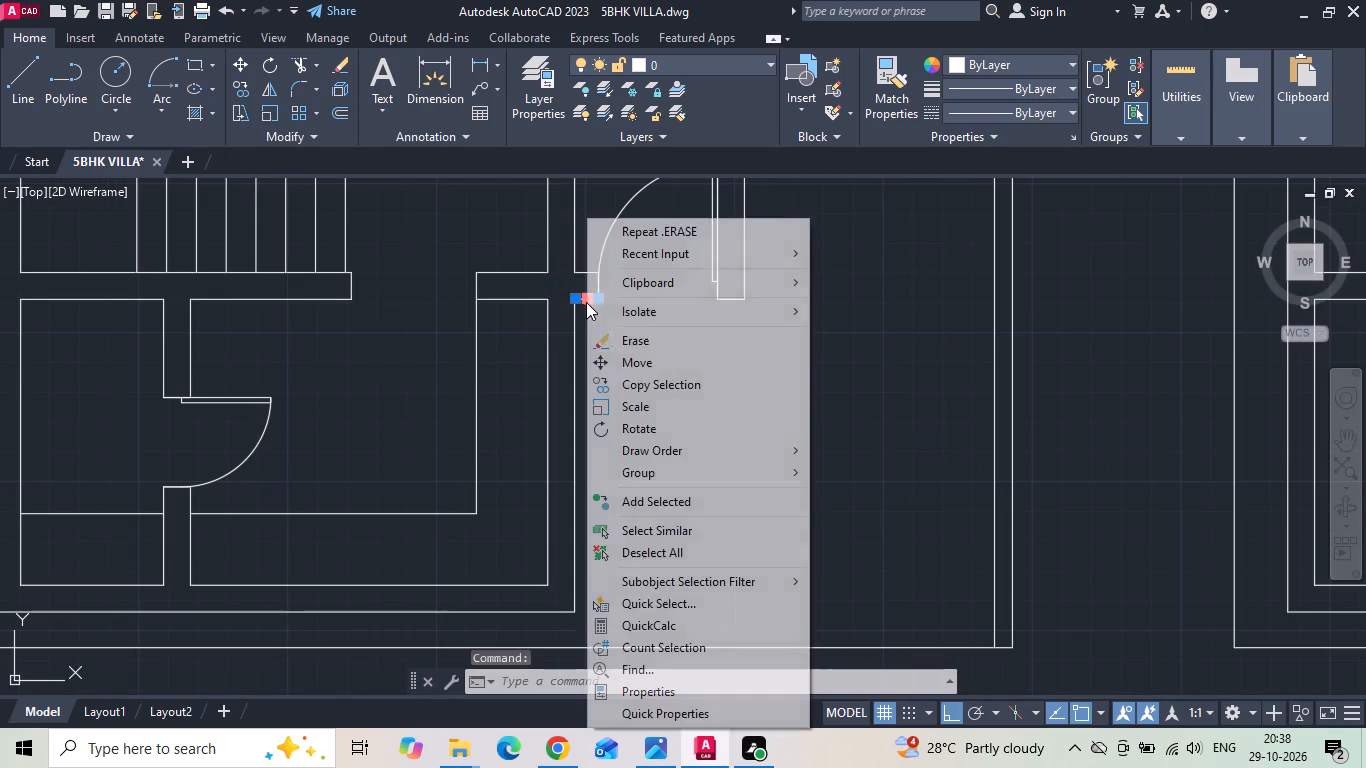
left_click(634, 378)
left_click_drag(711, 384, 698, 429)
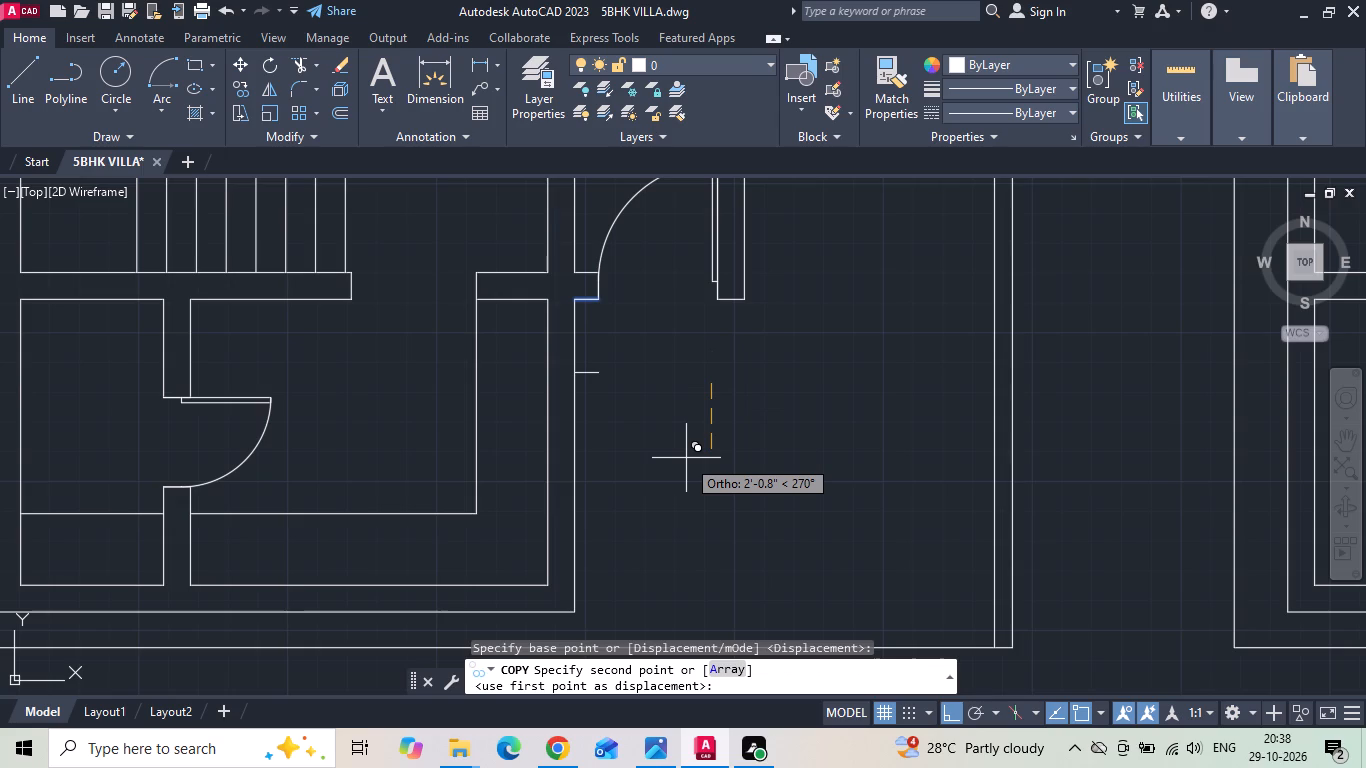
key("9")
key("Return")
key("Escape")
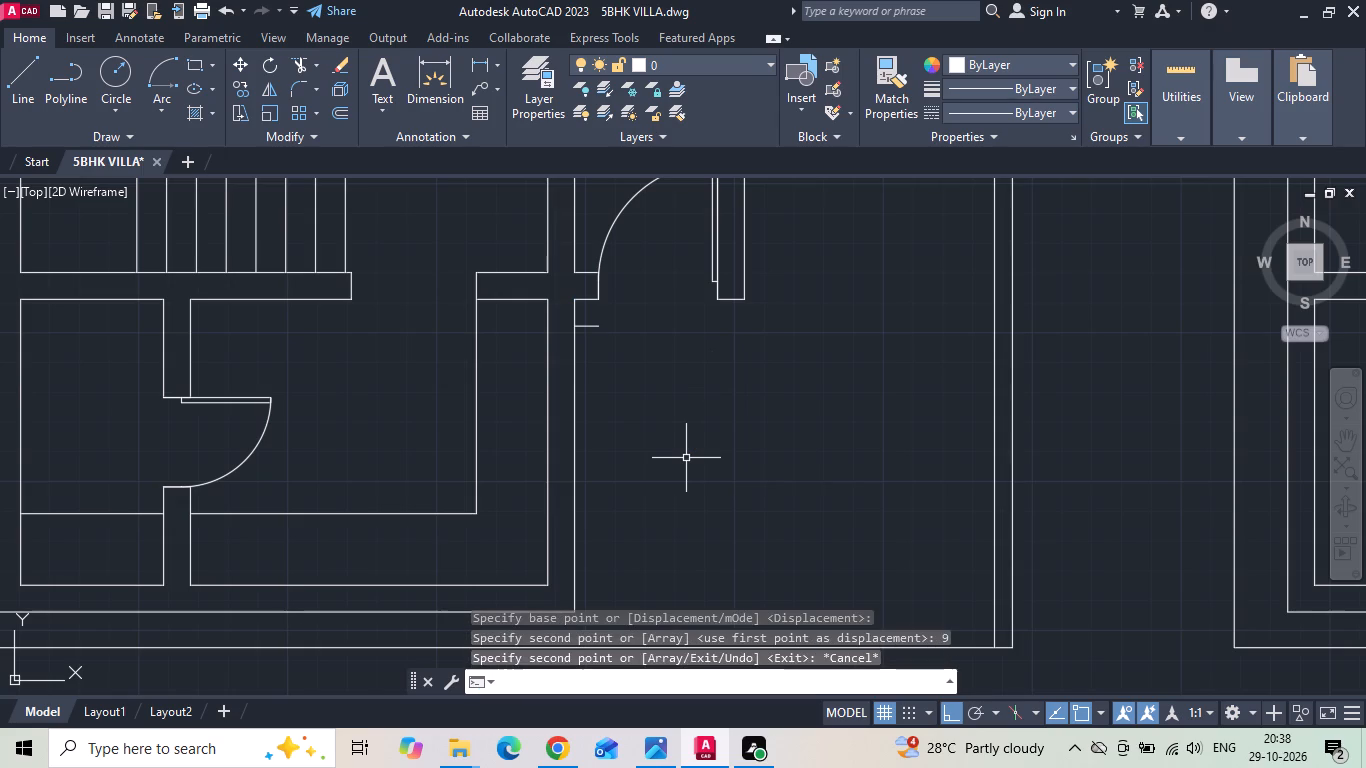
Offset the copied line 4' to the south along the kitchen's east wall.
key("o")
key("Return")
type("4'")
key("Return")
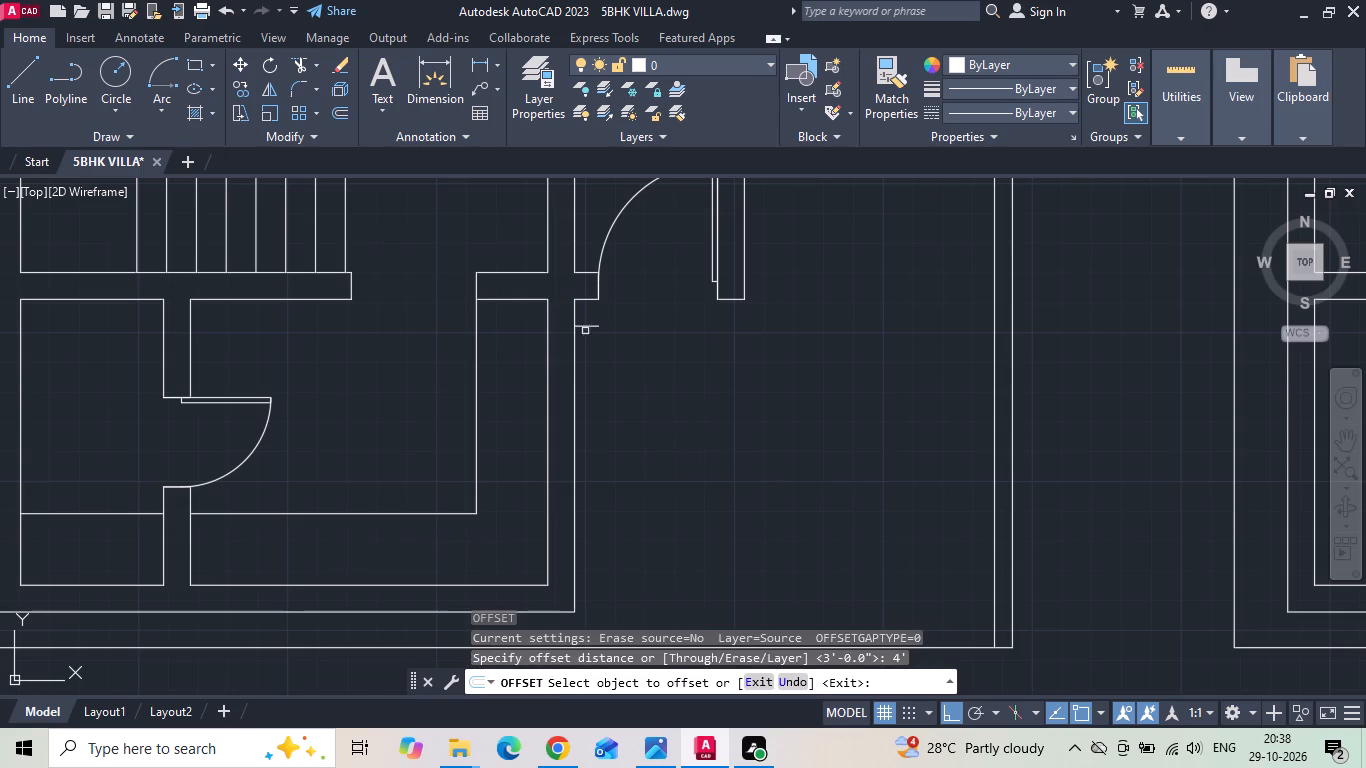
left_click(586, 327)
left_click(605, 394)
scroll(605, 420, "down", 4)
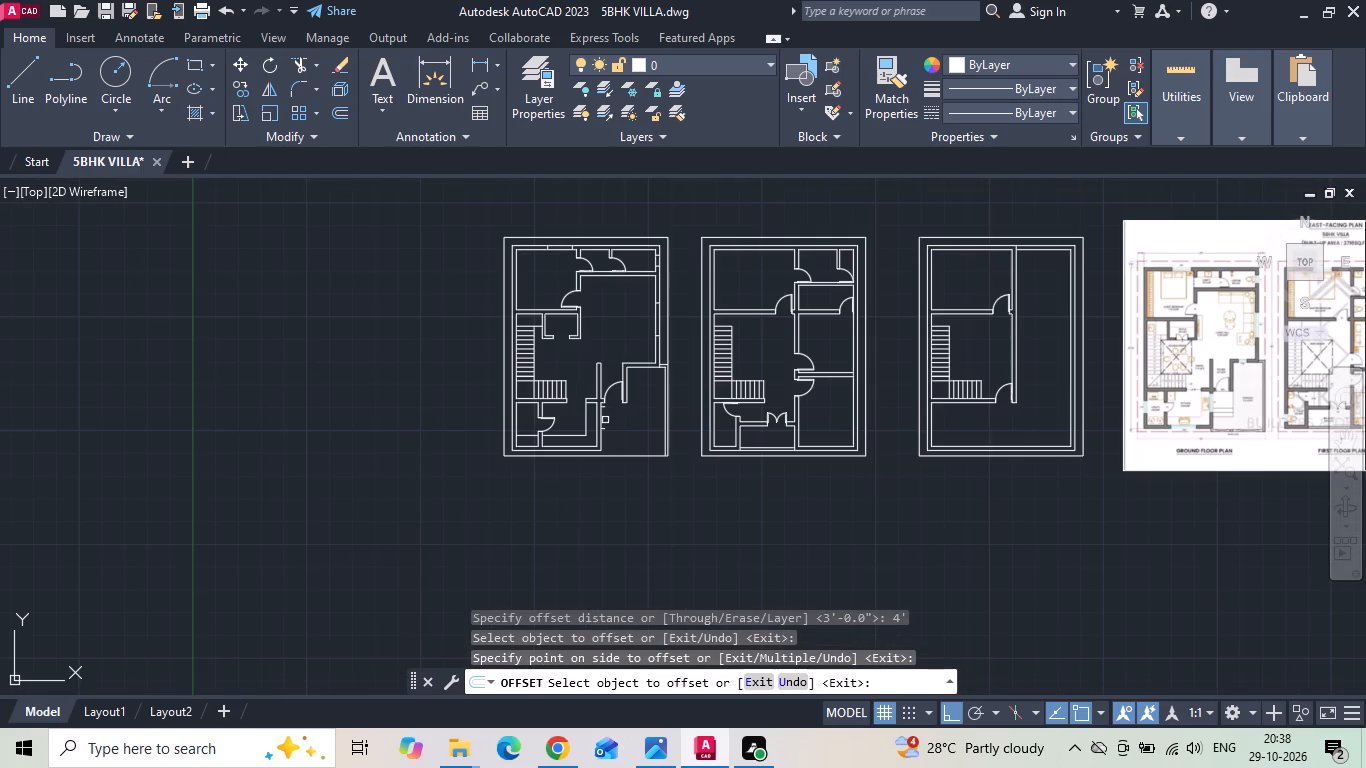
key("Escape")
Extend both kitchen window lines west to the inner face of the kitchen's east wall.
type("EX")
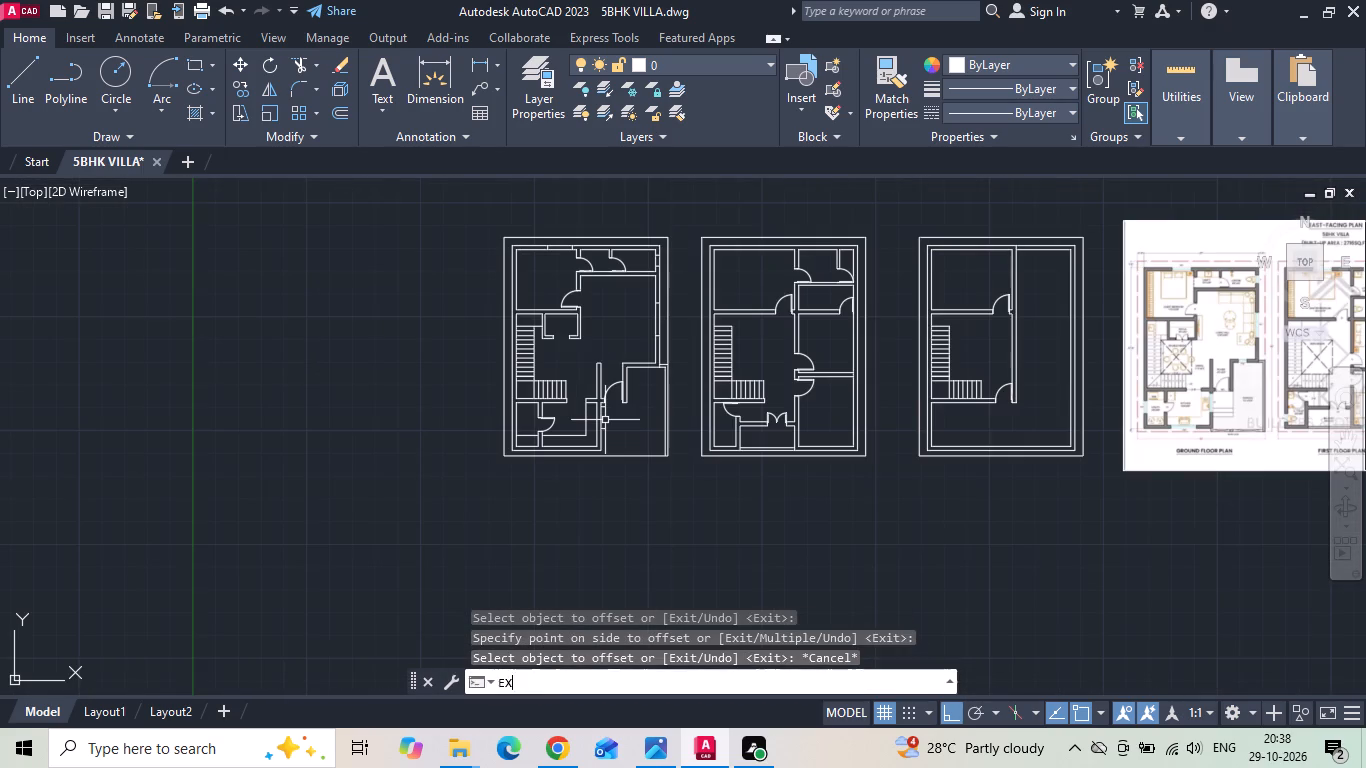
key("space")
key("space")
scroll(605, 420, "up", 3)
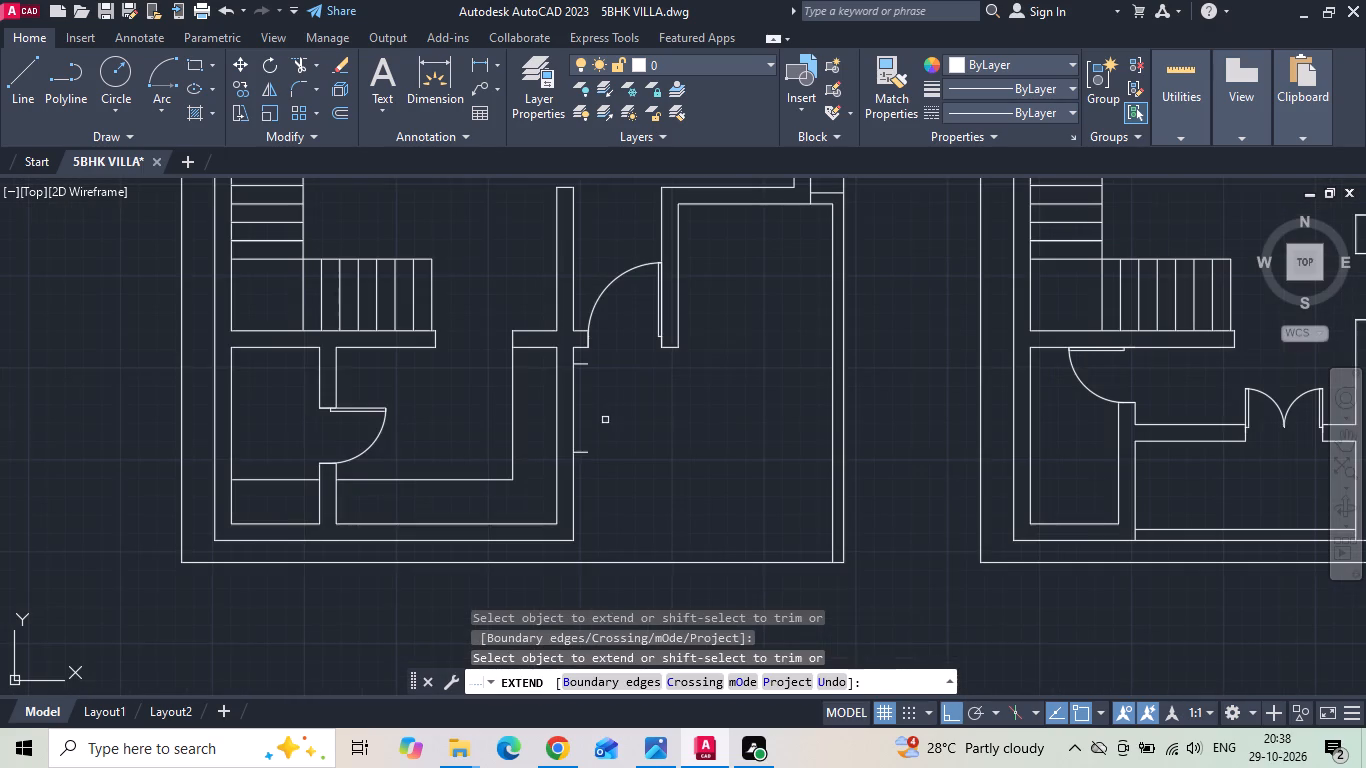
left_click(578, 362)
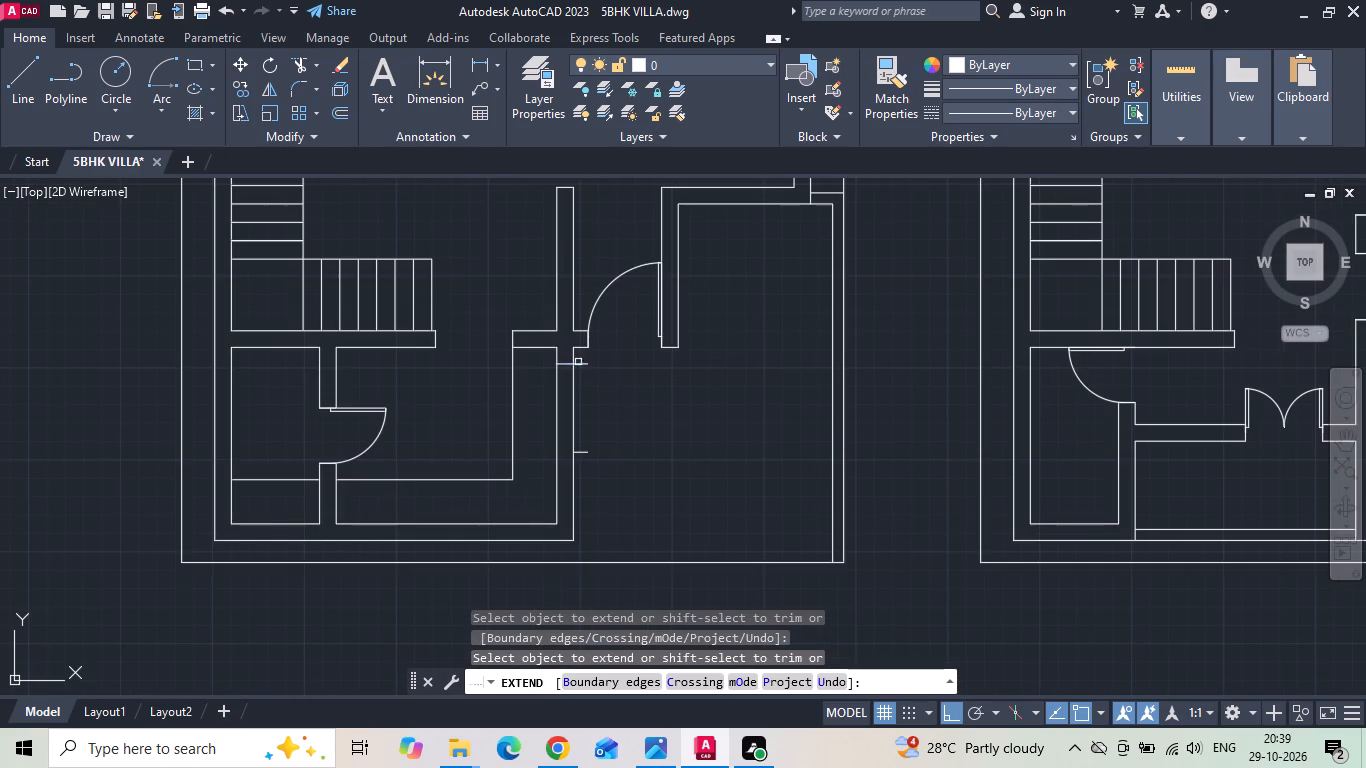
left_click(583, 455)
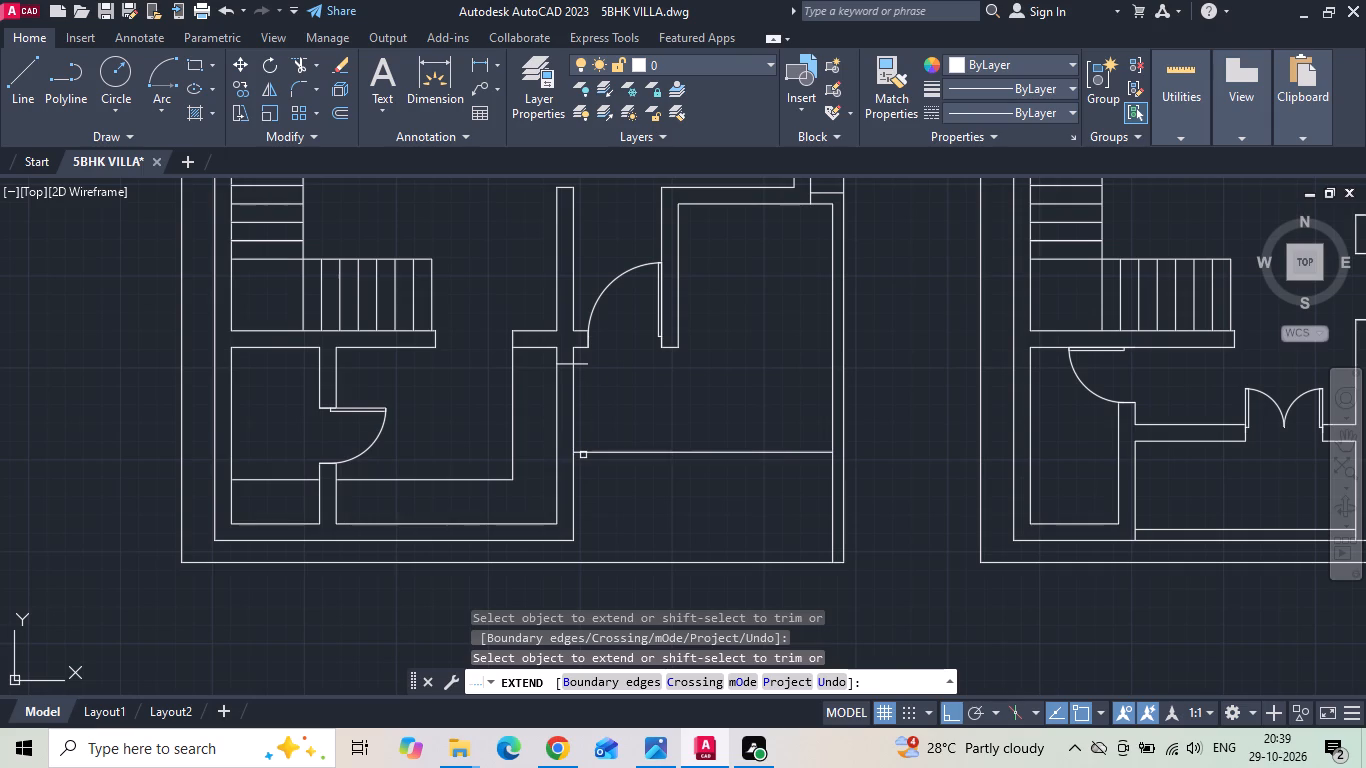
left_click(583, 451)
key("Escape")
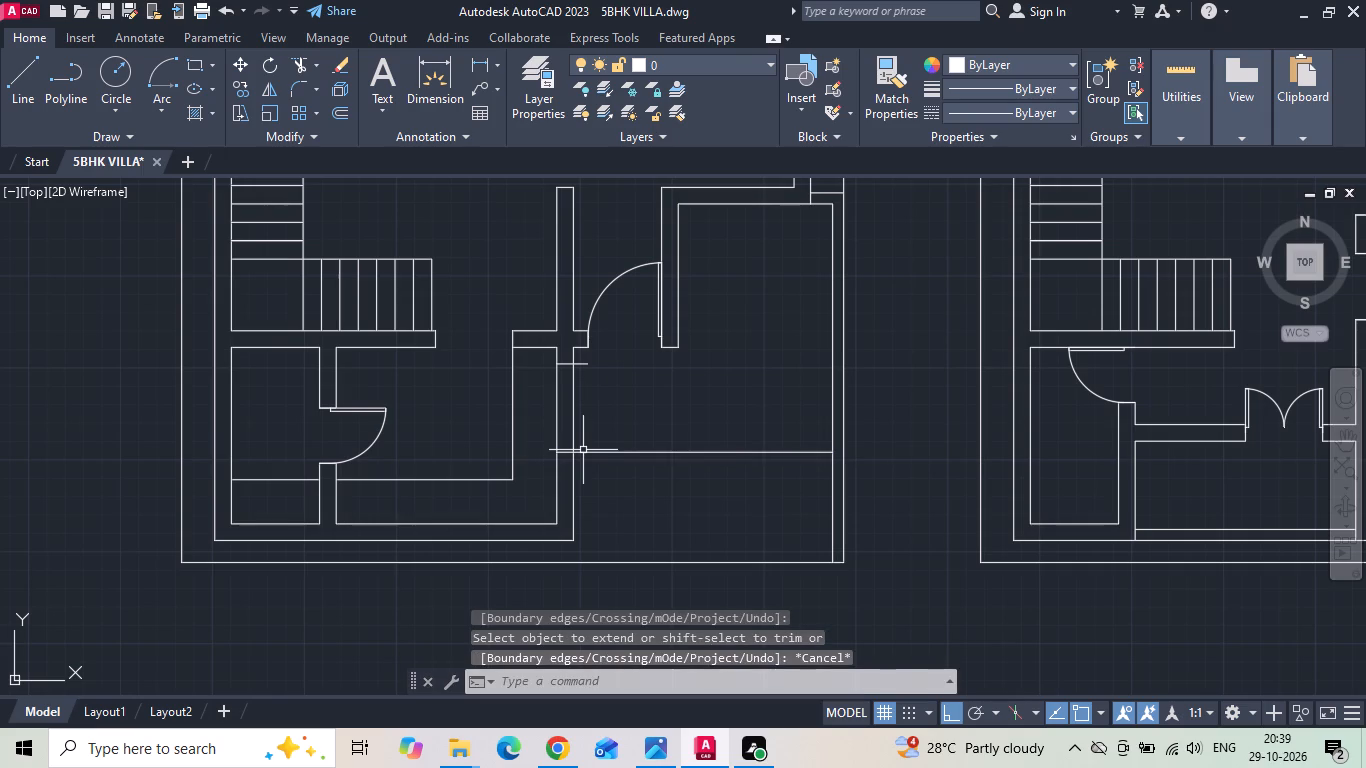
Trim the parts of both kitchen window lines that project east beyond the wall's outer face.
type("TR")
key("space")
key("space")
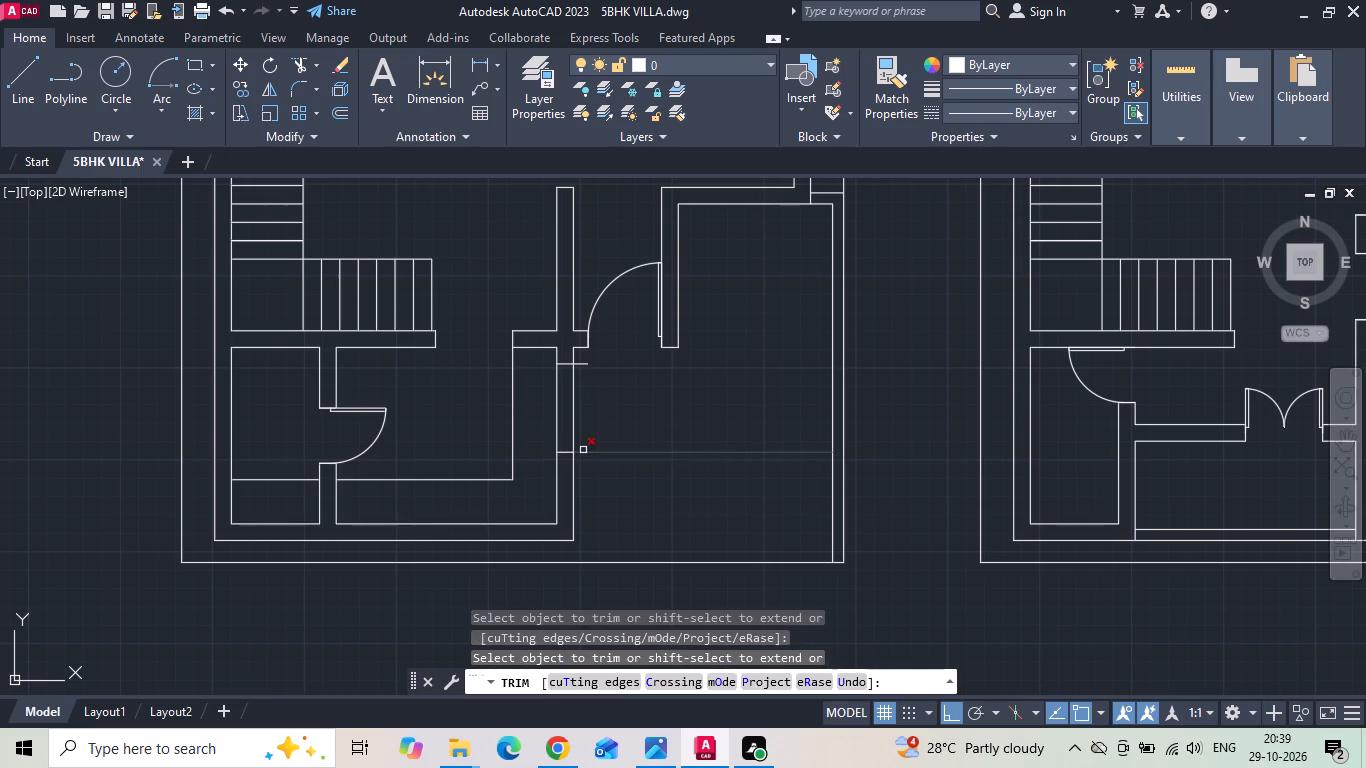
left_click(586, 359)
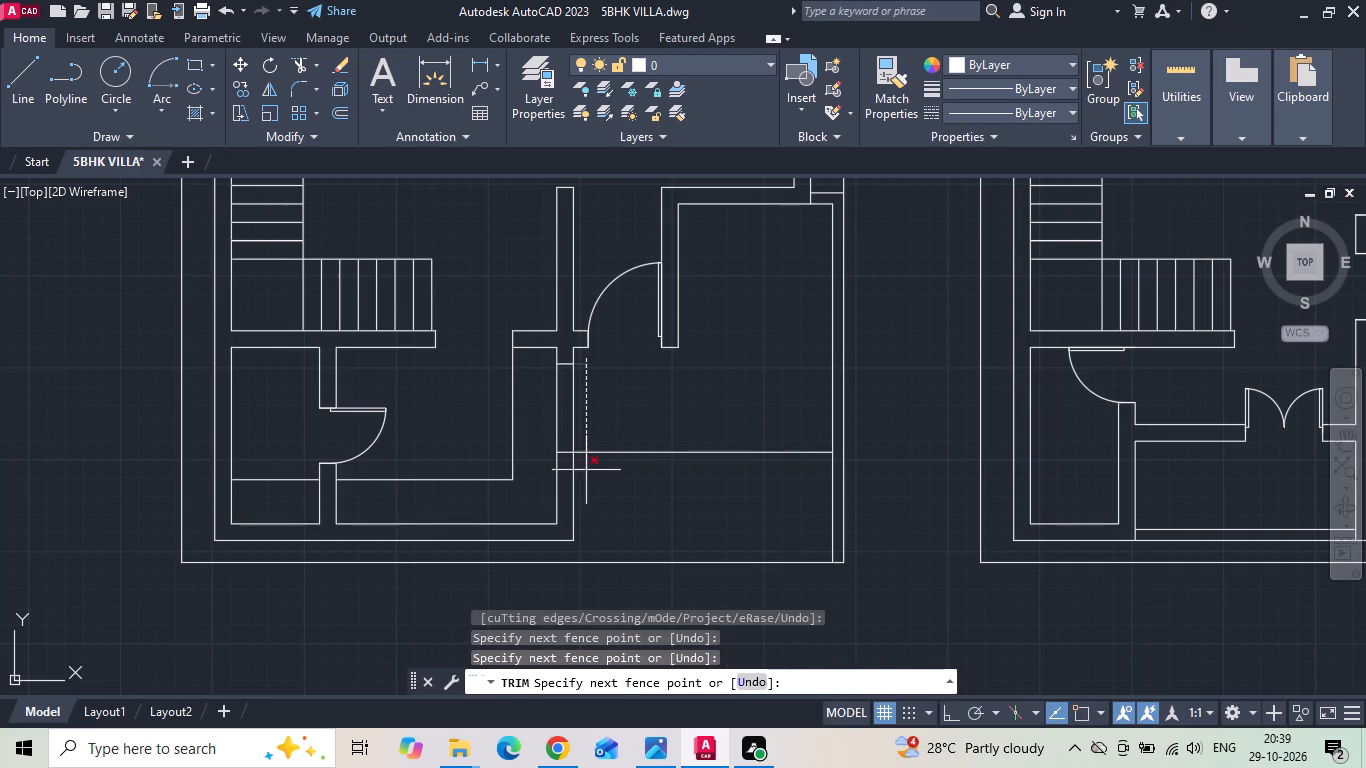
left_click(586, 472)
key("Escape")
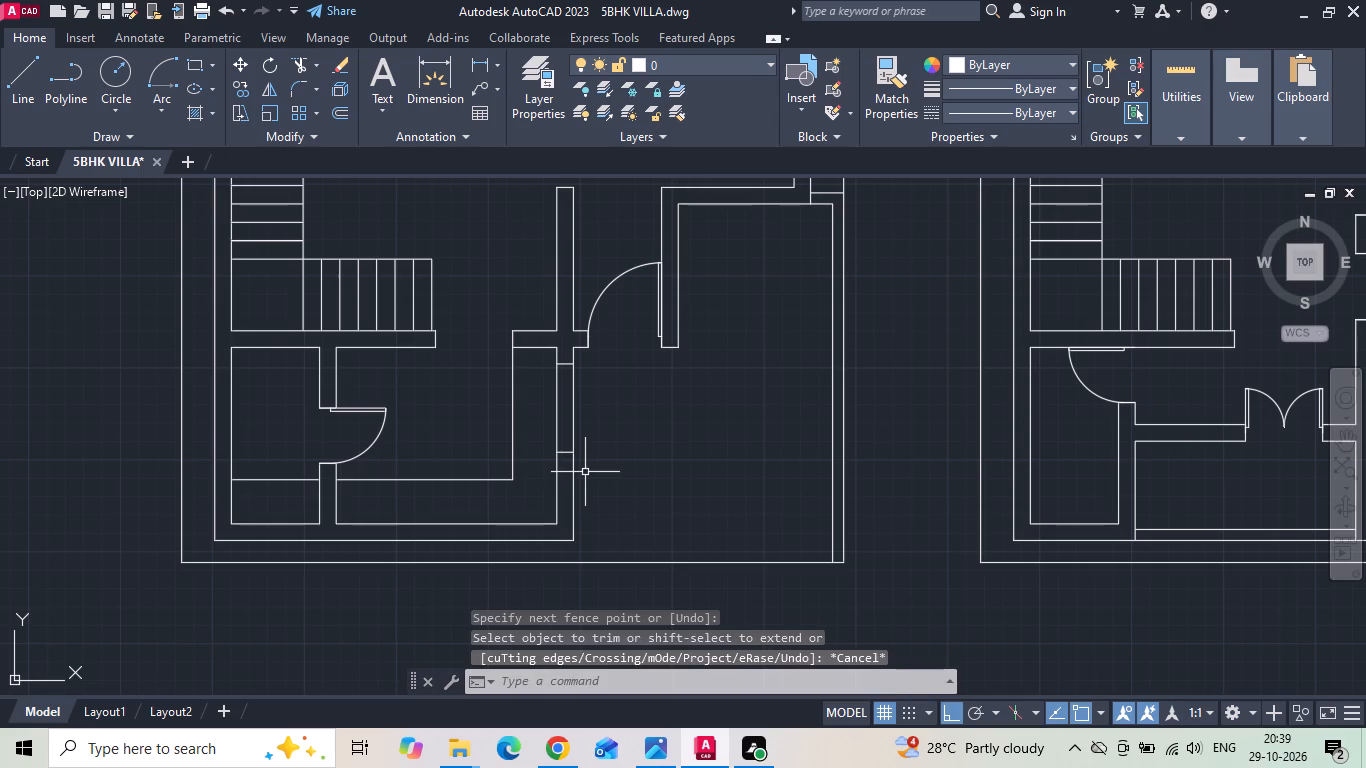
Offset the east face of the utility-kitchen partition south of the door 1' east into the kitchen.
scroll(573, 457, "down", 4)
scroll(955, 446, "up", 4)
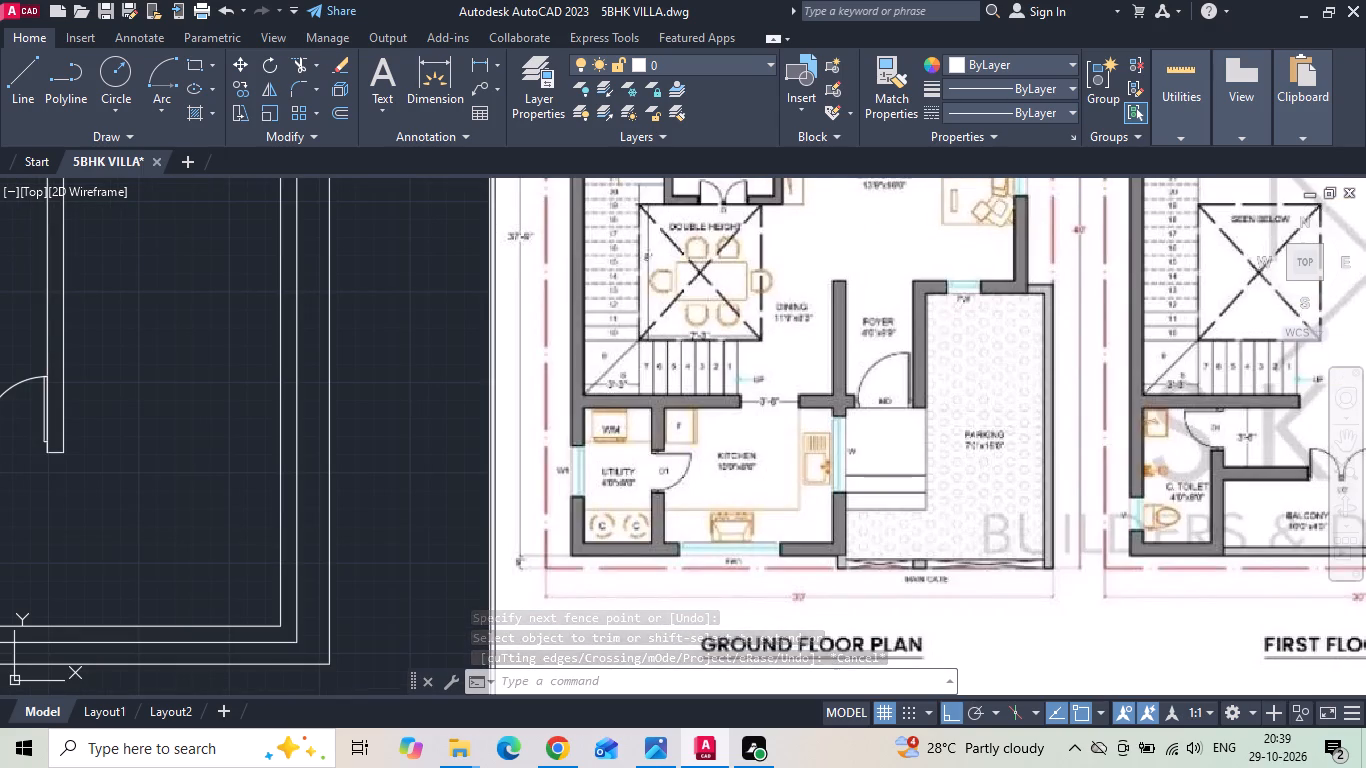
scroll(975, 428, "down", 3)
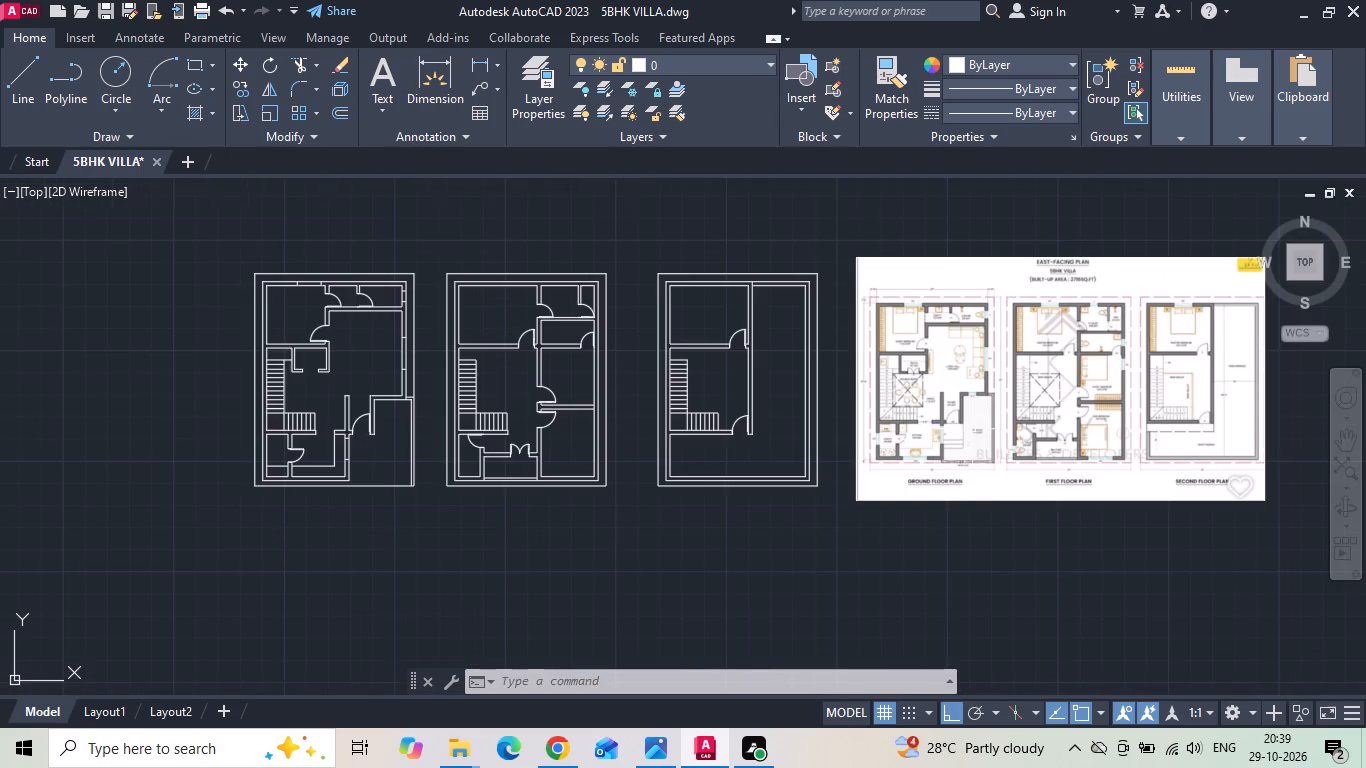
scroll(302, 461, "up", 4)
middle_click_drag(253, 503, 578, 439)
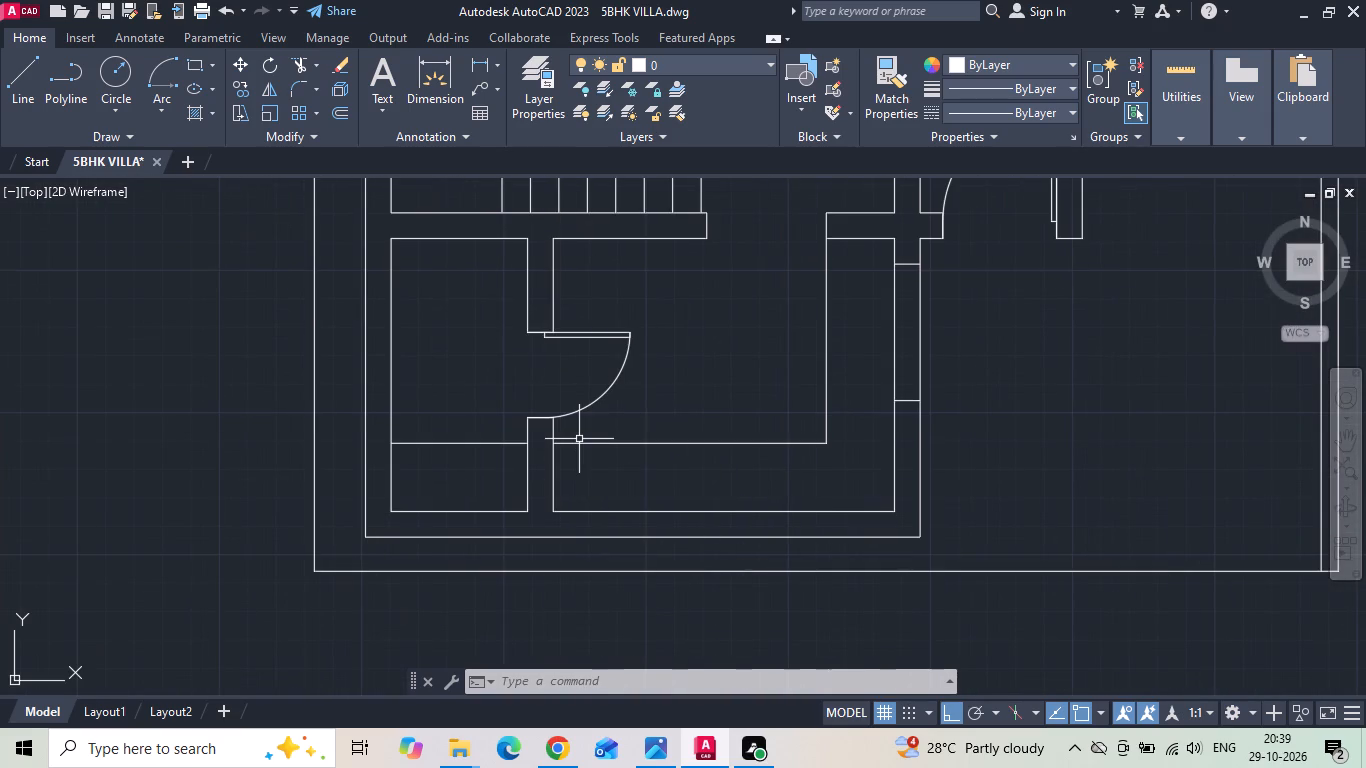
key("o")
key("Return")
type("1'")
key("Return")
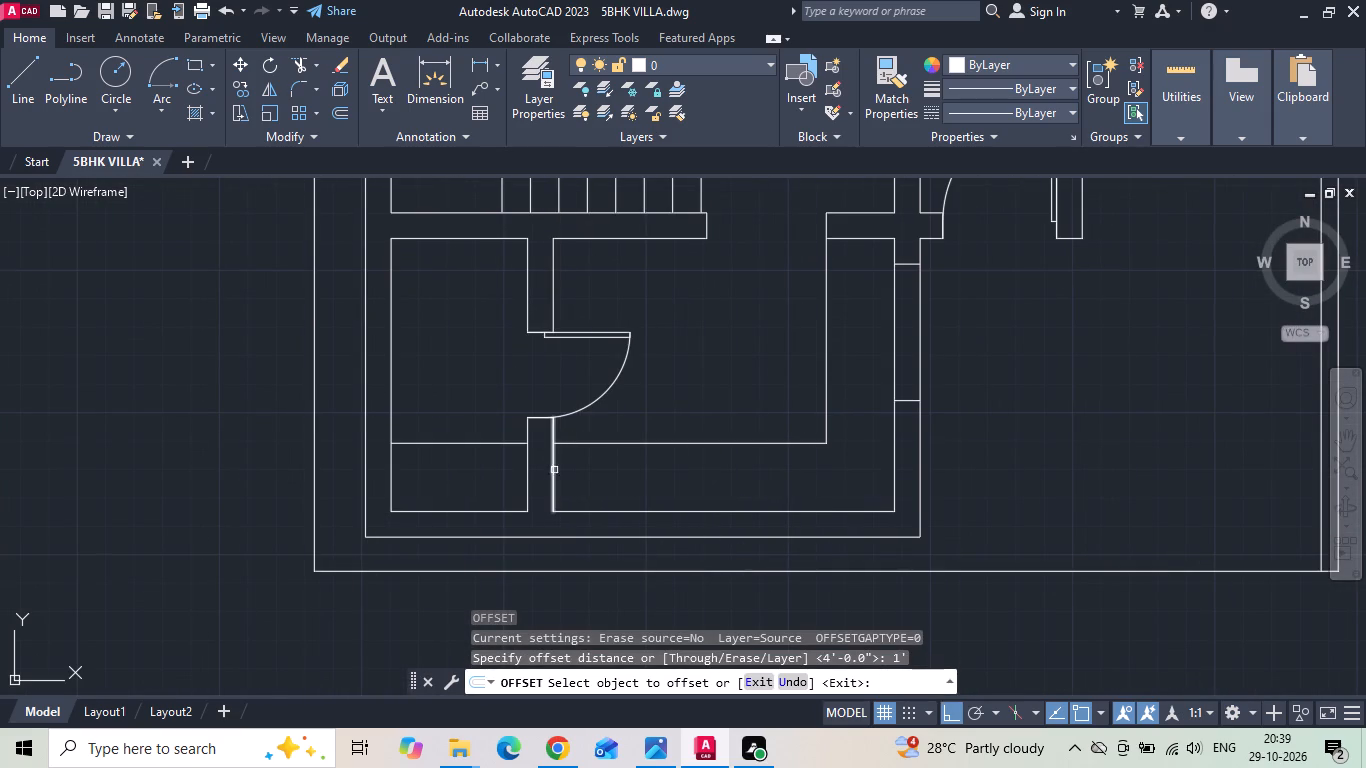
left_click_drag(553, 471, 562, 472)
left_click(599, 475)
key("Escape")
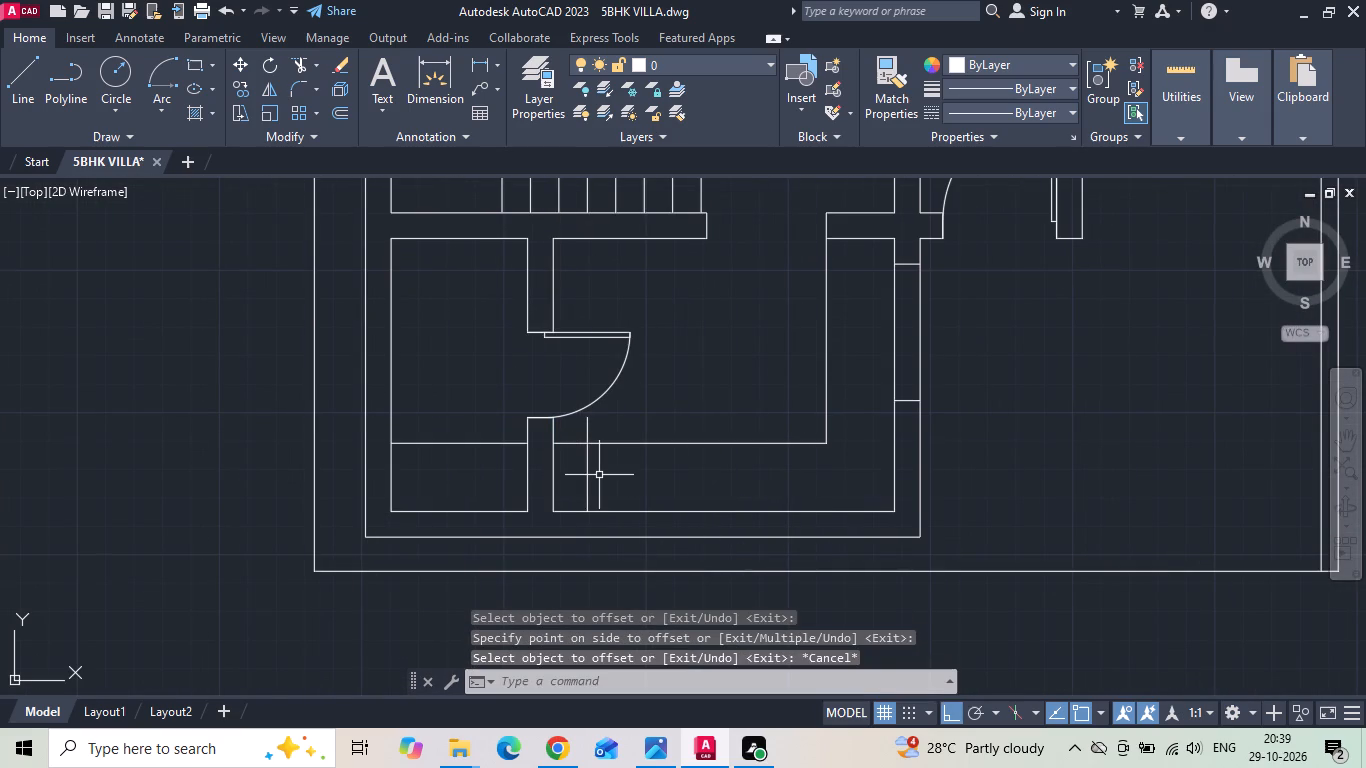
Offset the new line 5' to the east to mark the width of the kitchen's south window.
type("O")
key("space")
type("5'")
key("Return")
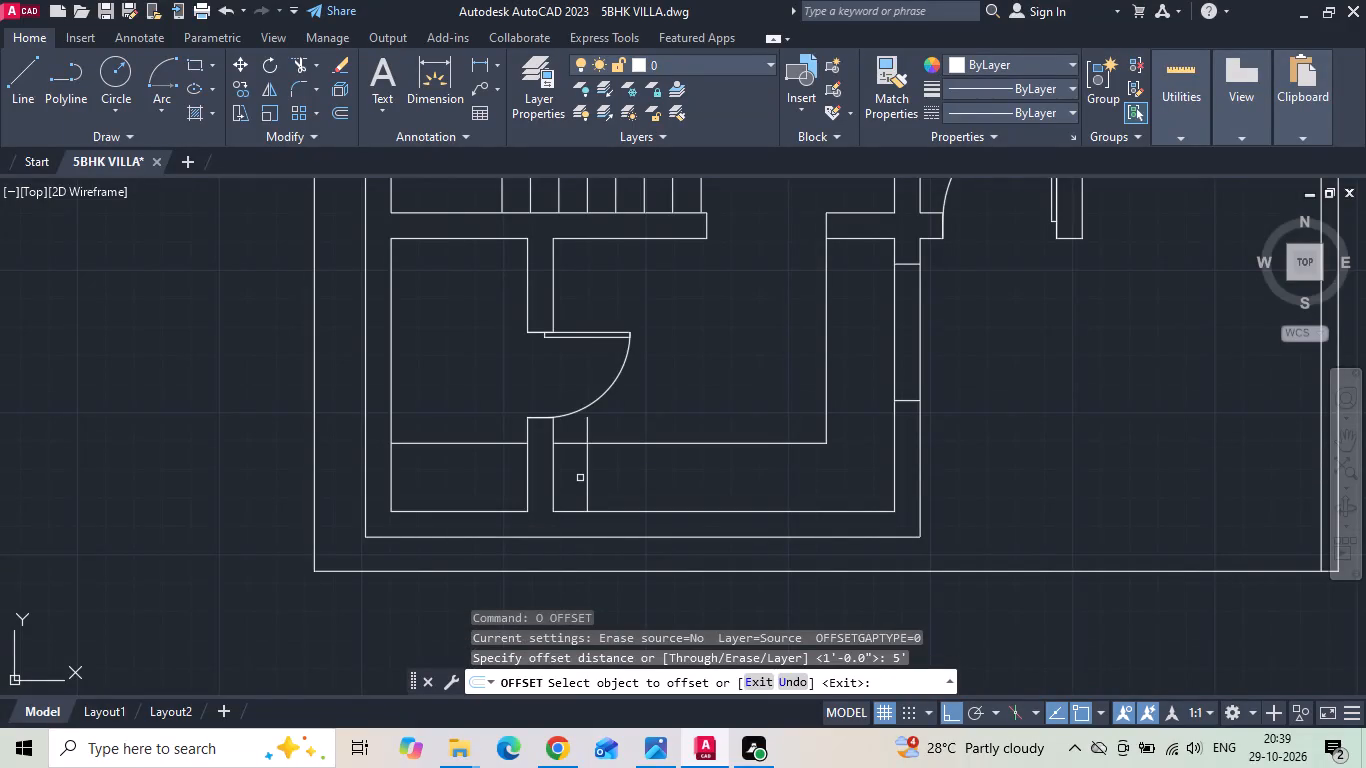
left_click_drag(588, 496, 602, 498)
left_click(695, 485)
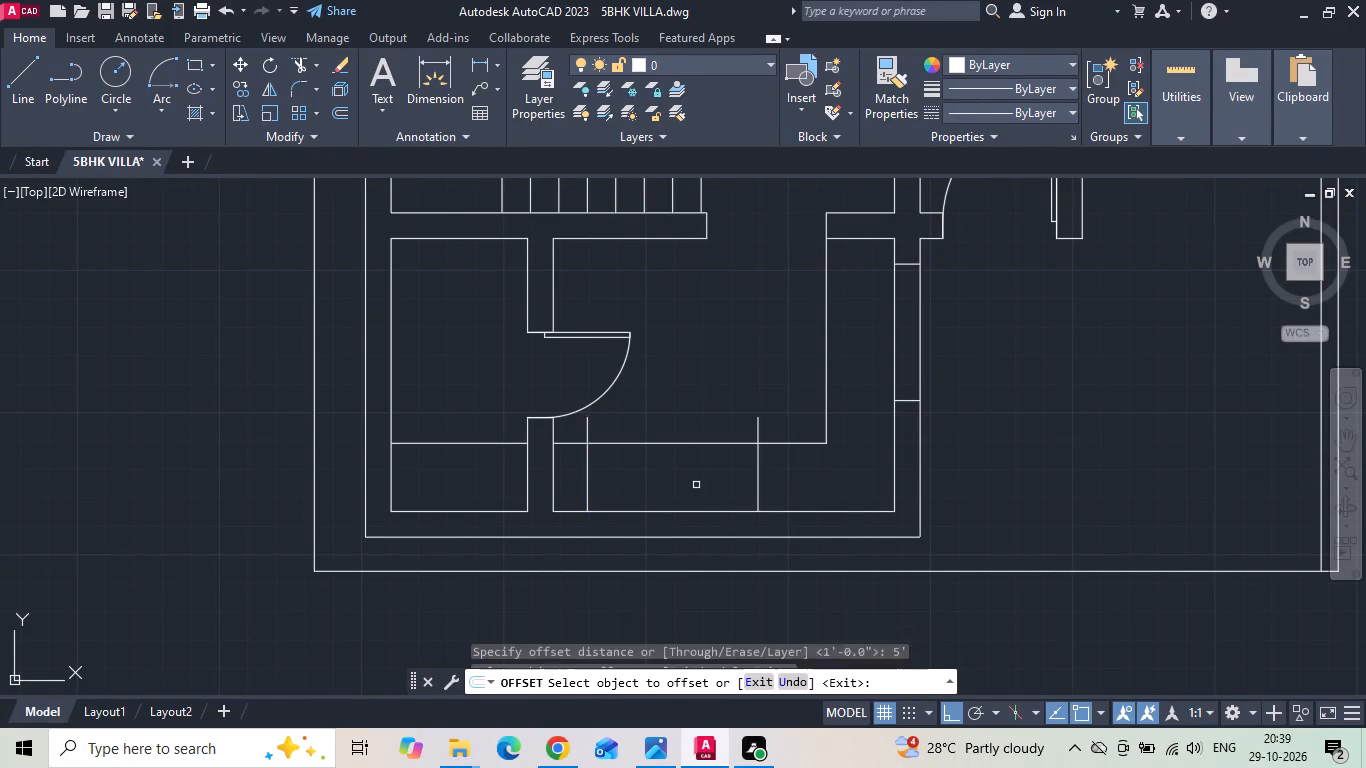
key("Escape")
Extend both south window lines down to the outer face of the kitchen's south wall.
type("EX")
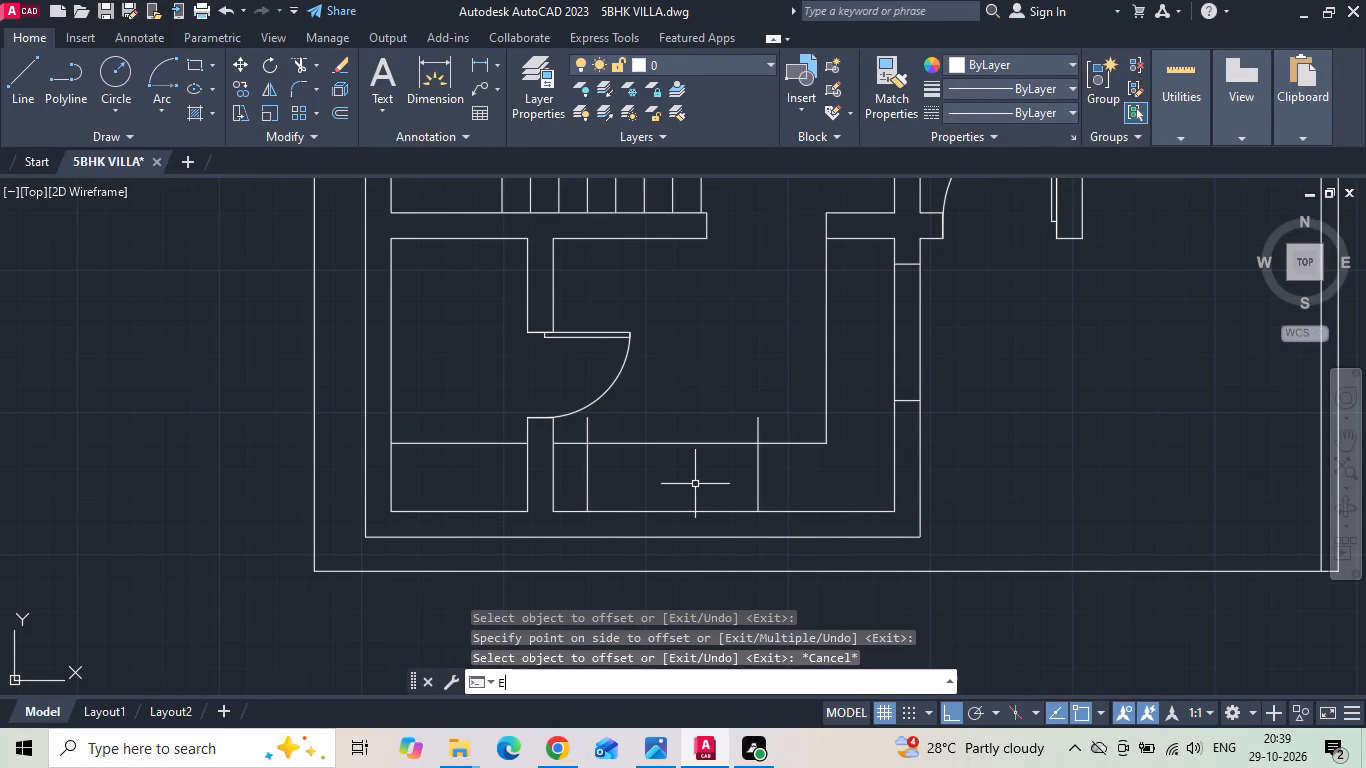
key("space")
key("space")
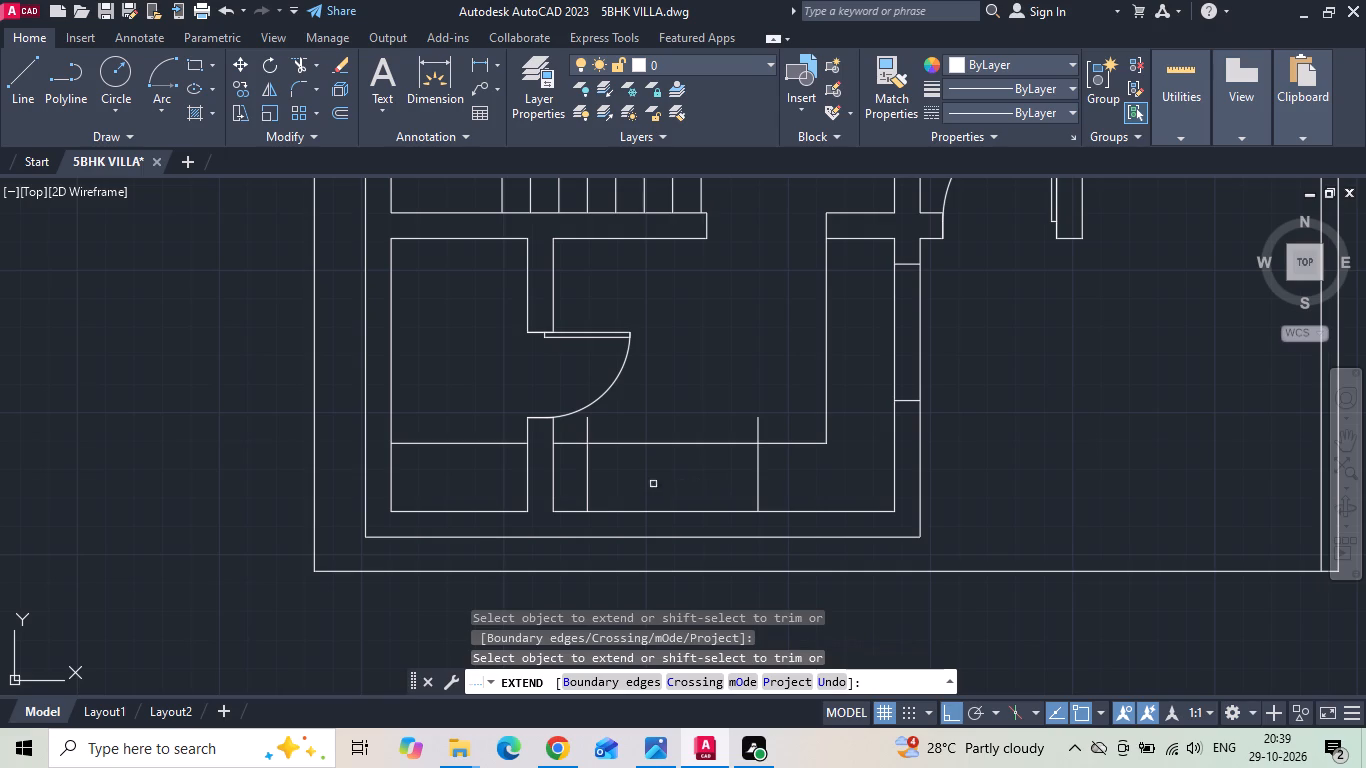
left_click(570, 483)
left_click(773, 501)
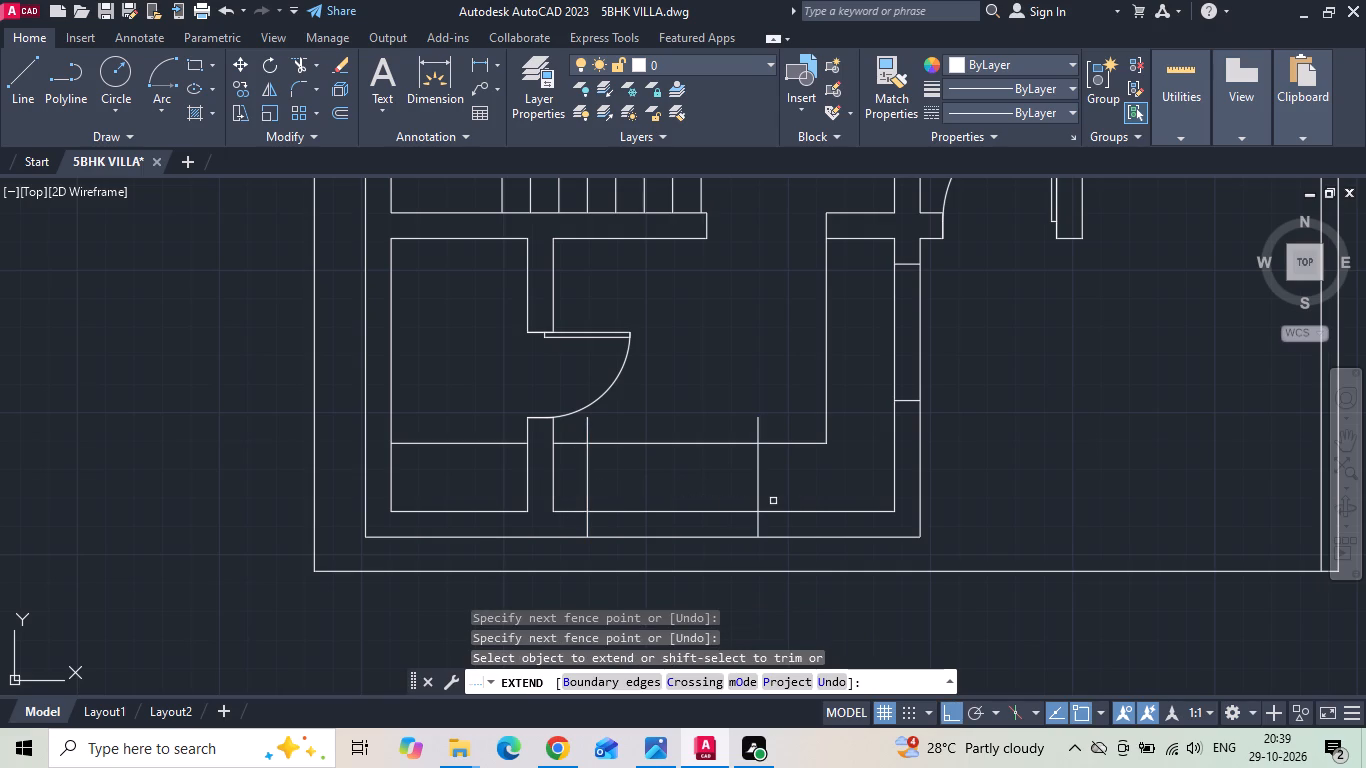
key("Escape")
Trim the parts of both window lines that project north of the south wall's inner face.
type("TR")
key("space")
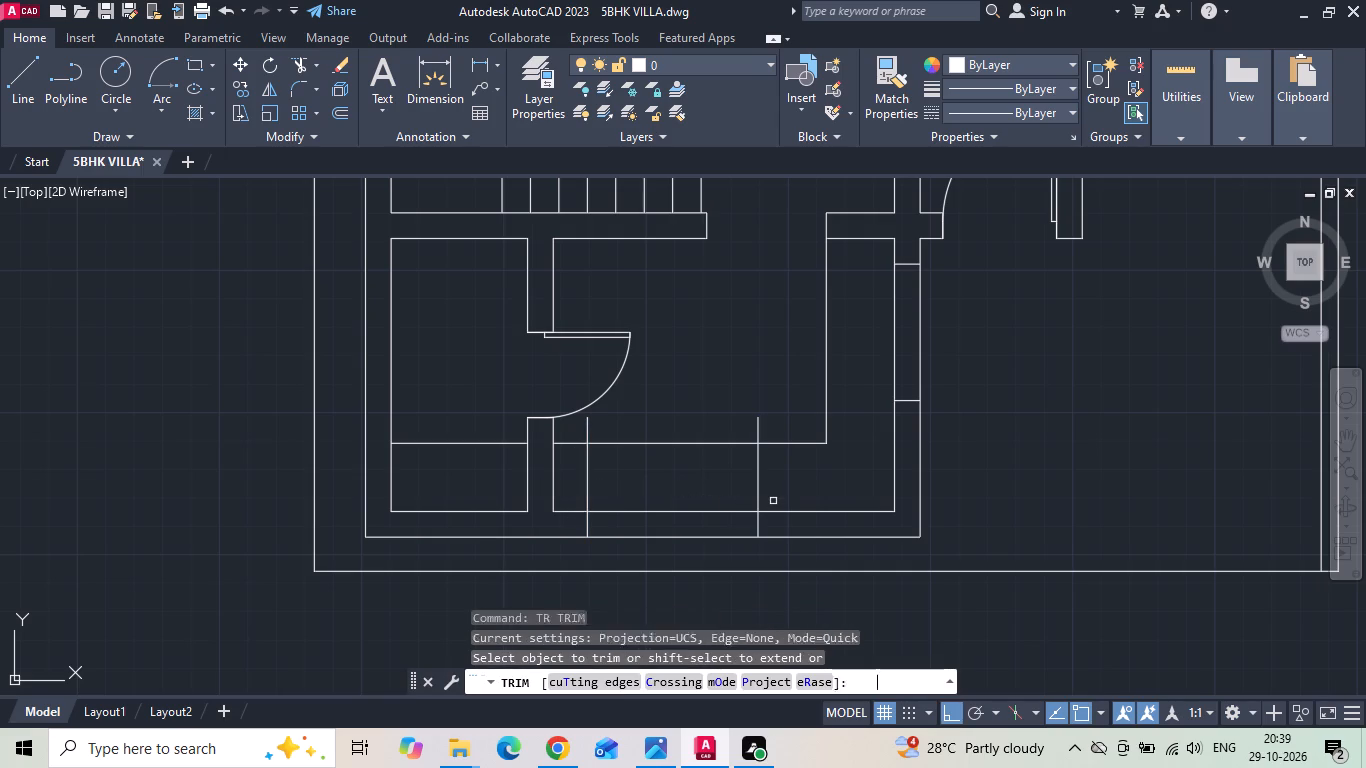
key("space")
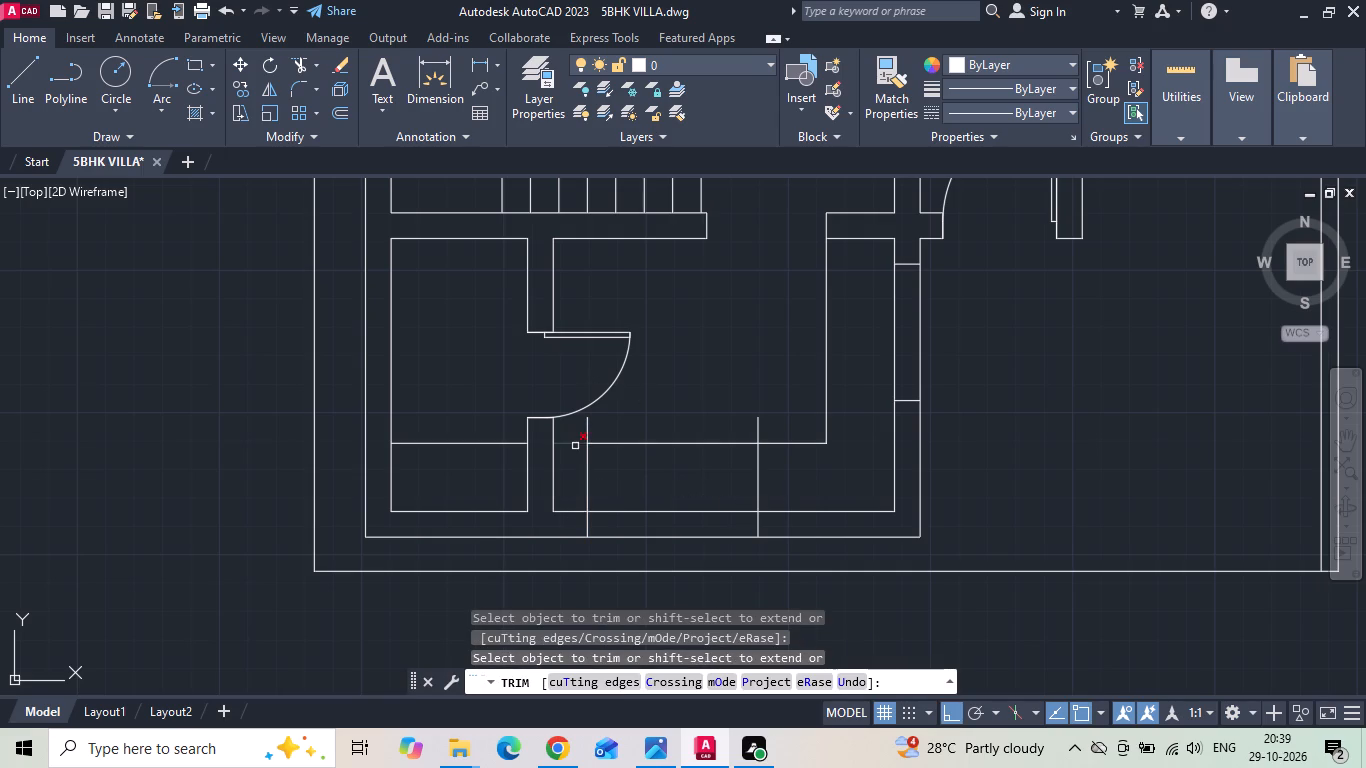
left_click(571, 431)
left_click(766, 431)
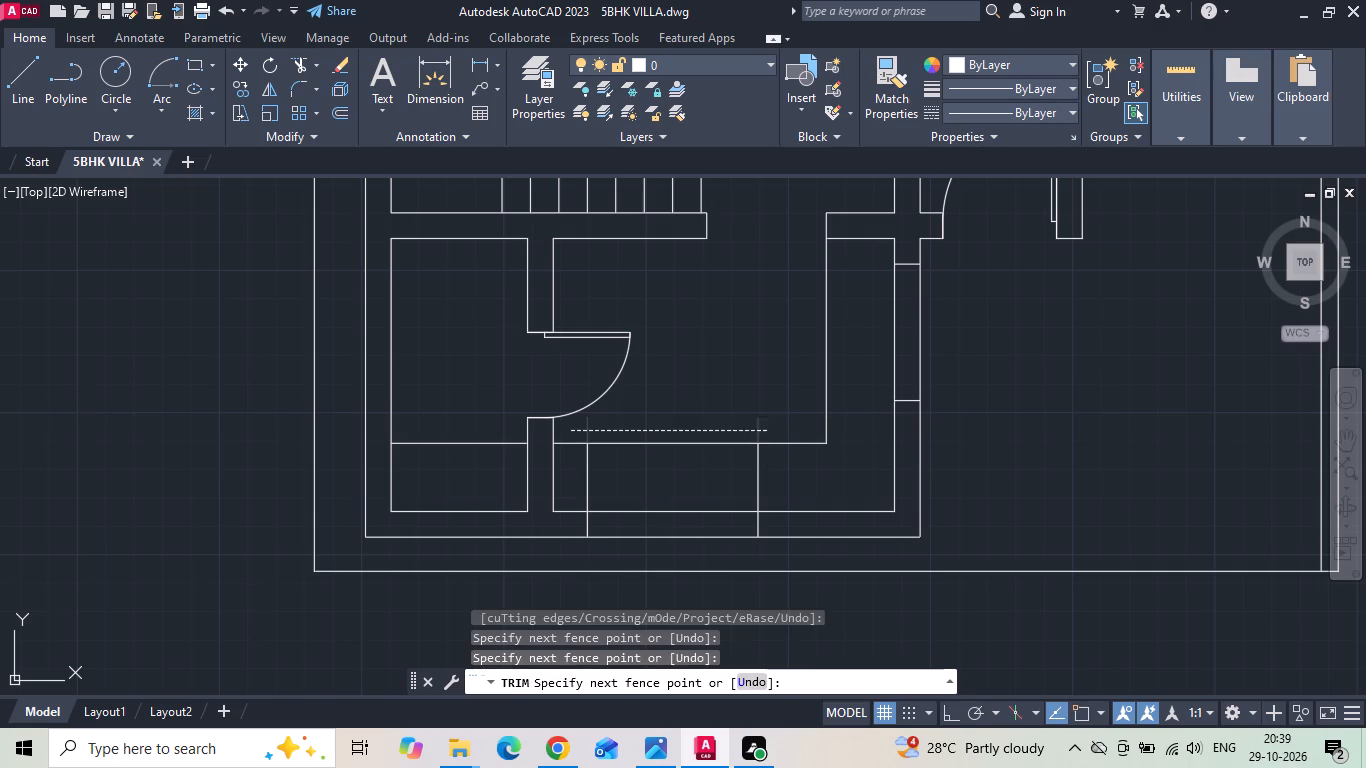
left_click_drag(774, 469, 761, 481)
left_click(588, 475)
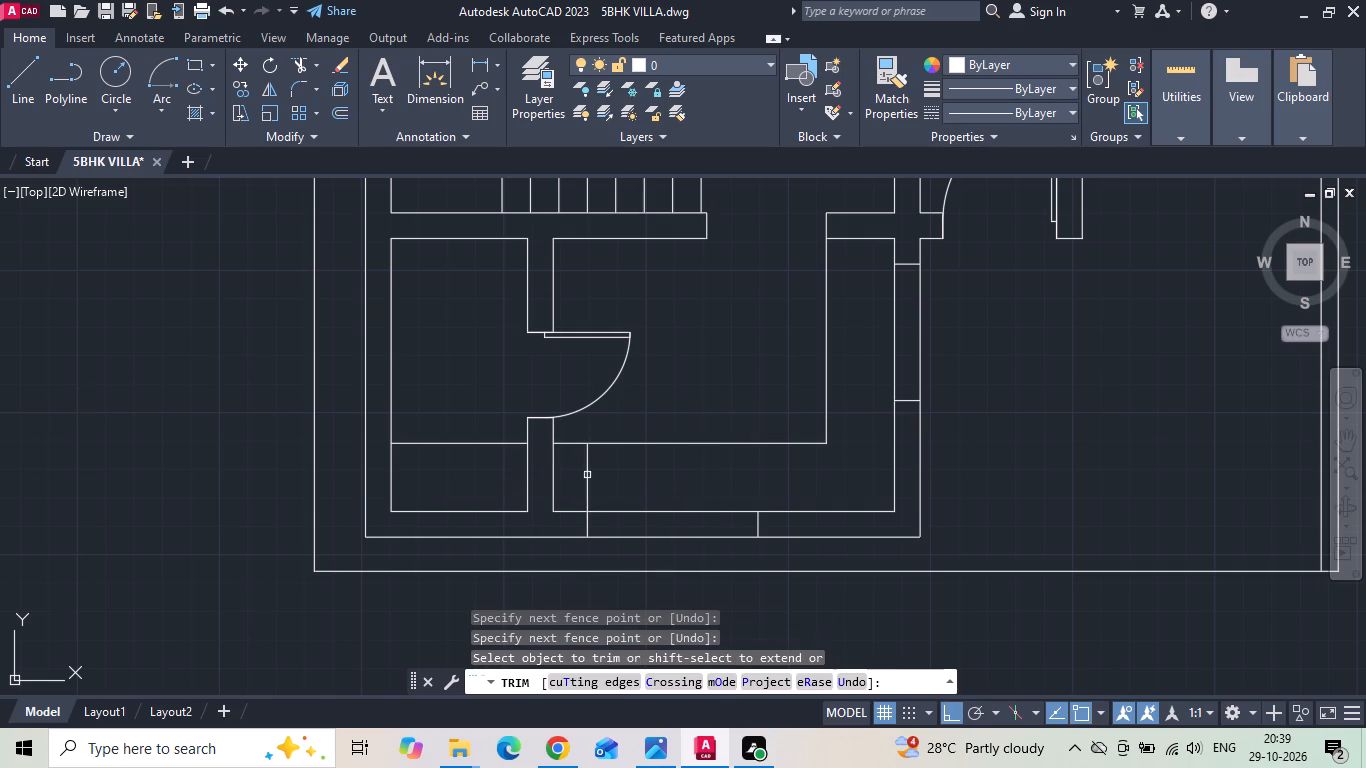
left_click(587, 475)
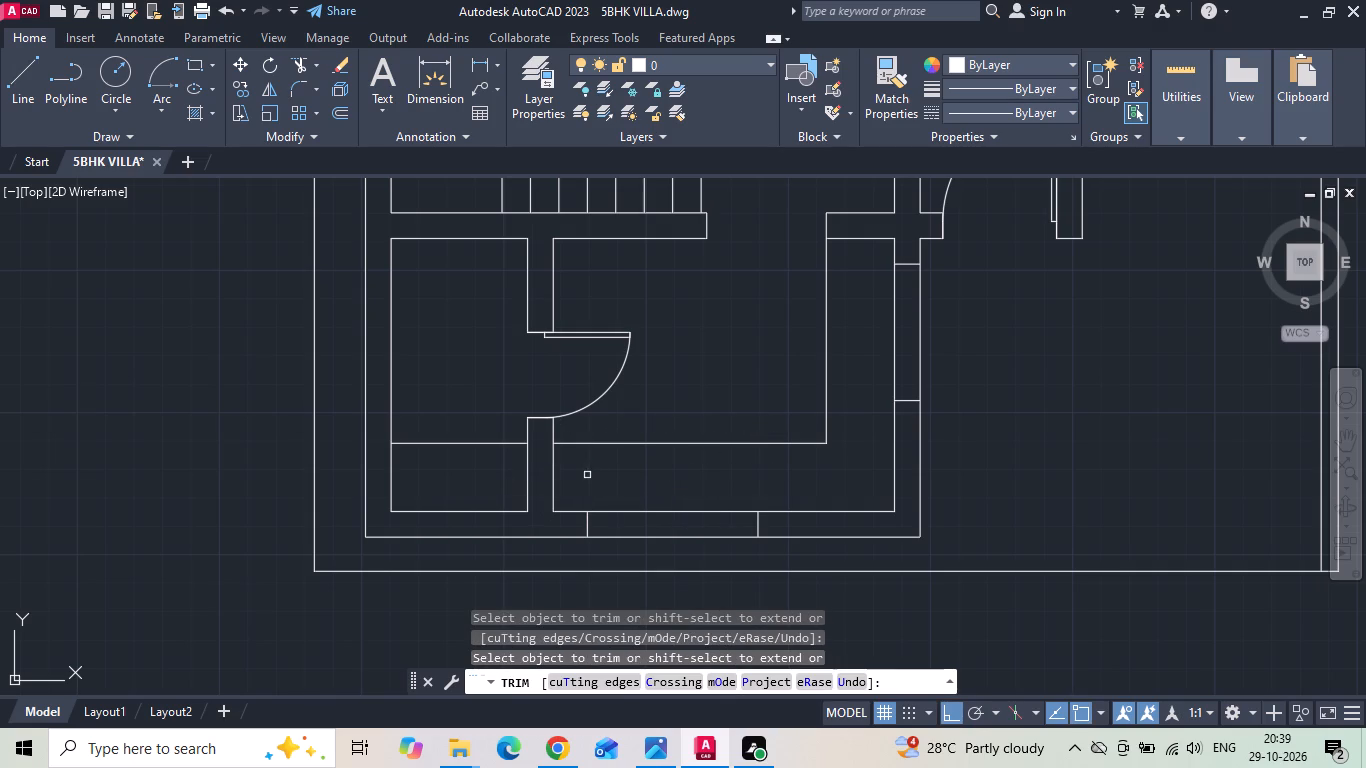
key("Escape")
Draw a horizontal line from the utility door's north jamb corner west across the ground floor's west wall.
scroll(379, 419, "down", 3)
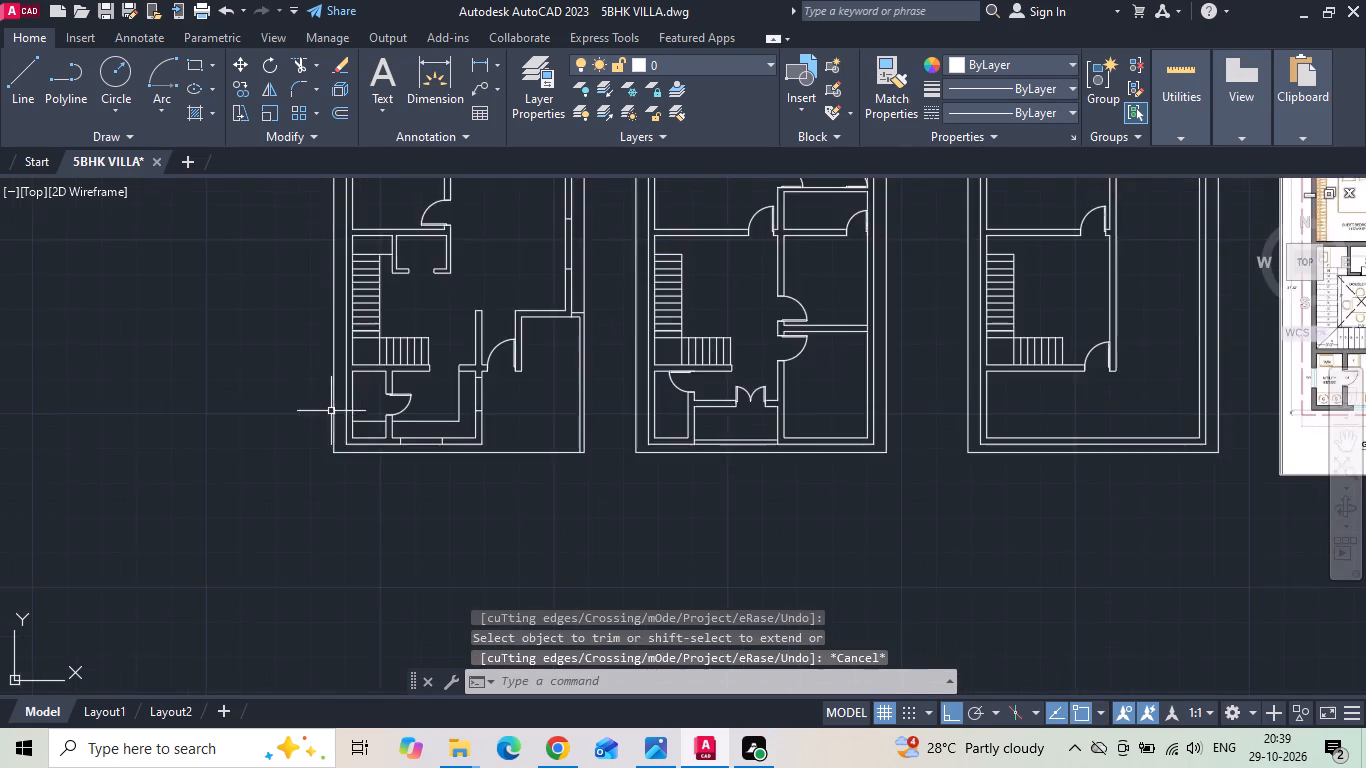
scroll(559, 420, "down", 2)
scroll(807, 423, "up", 1)
scroll(974, 379, "up", 2)
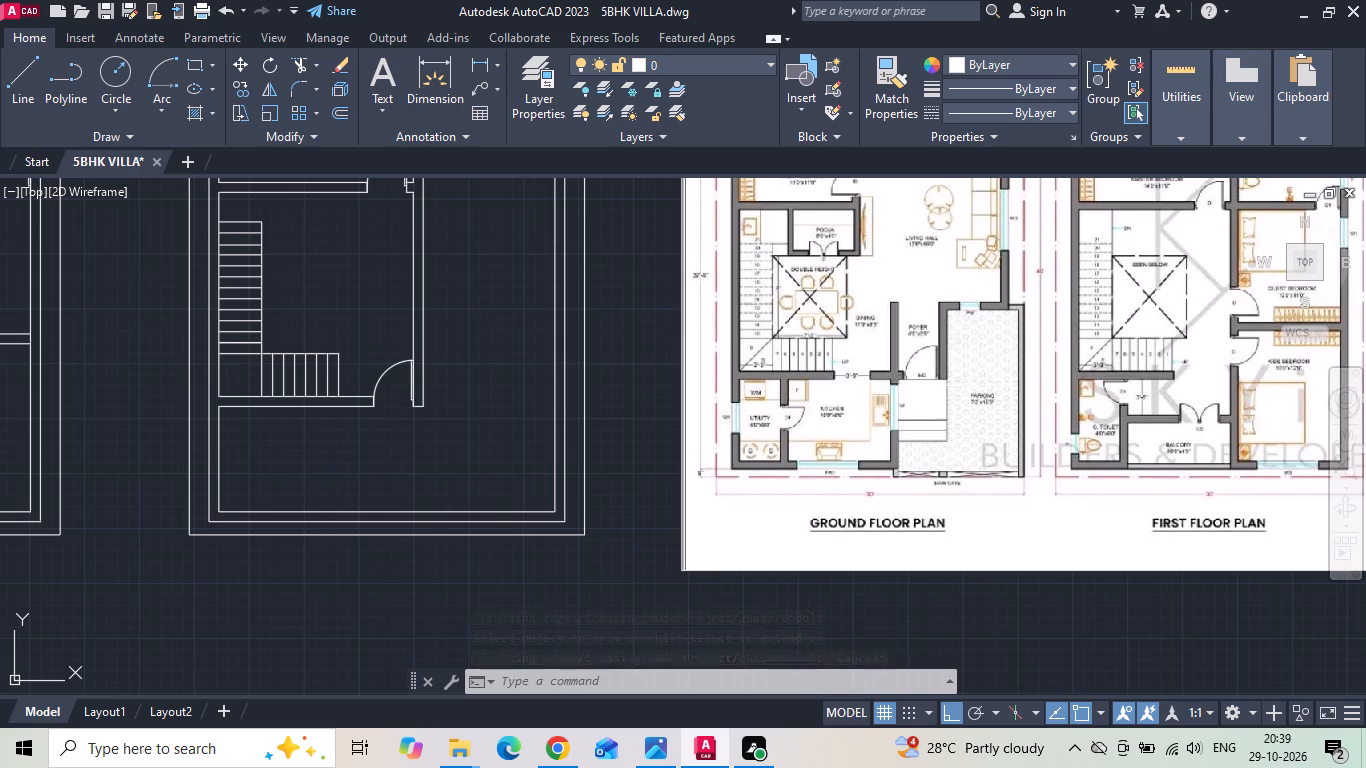
scroll(1113, 391, "down", 2)
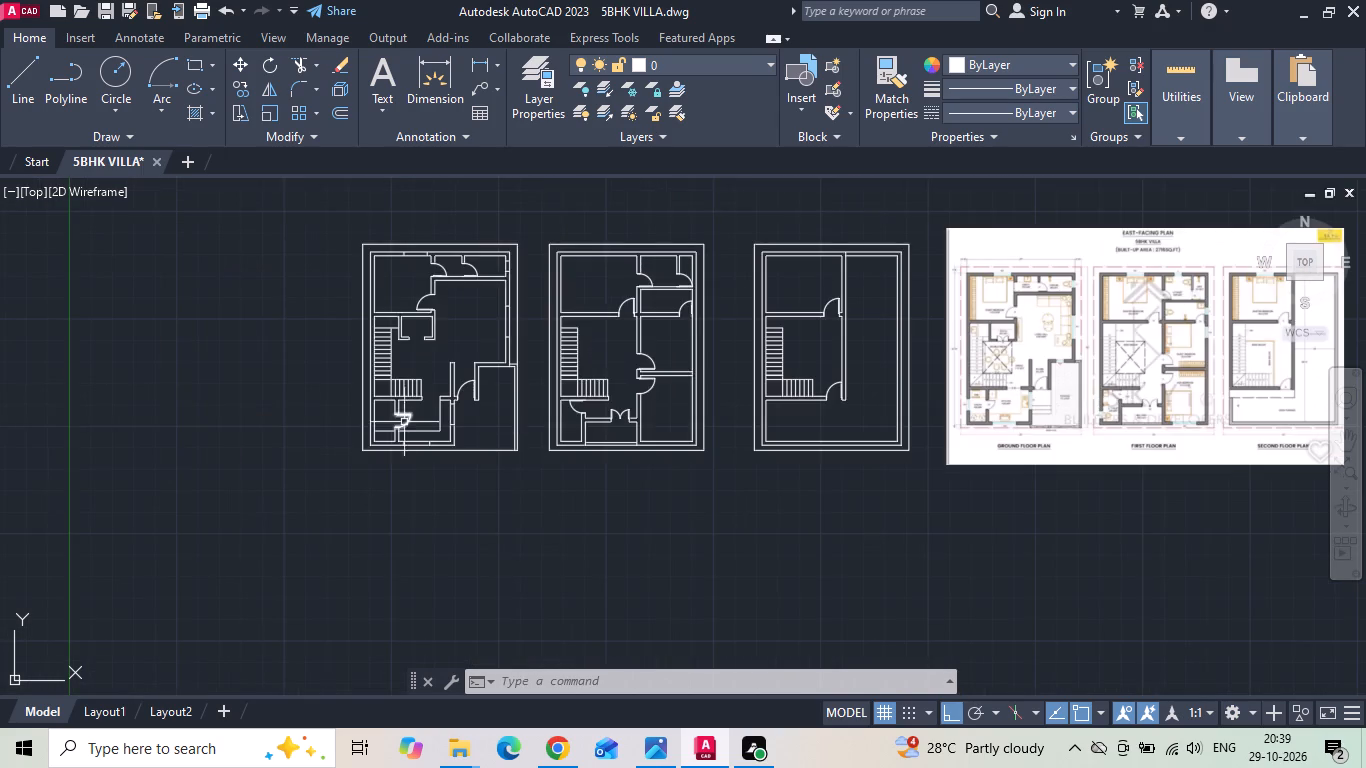
scroll(363, 417, "up", 3)
scroll(394, 416, "down", 2)
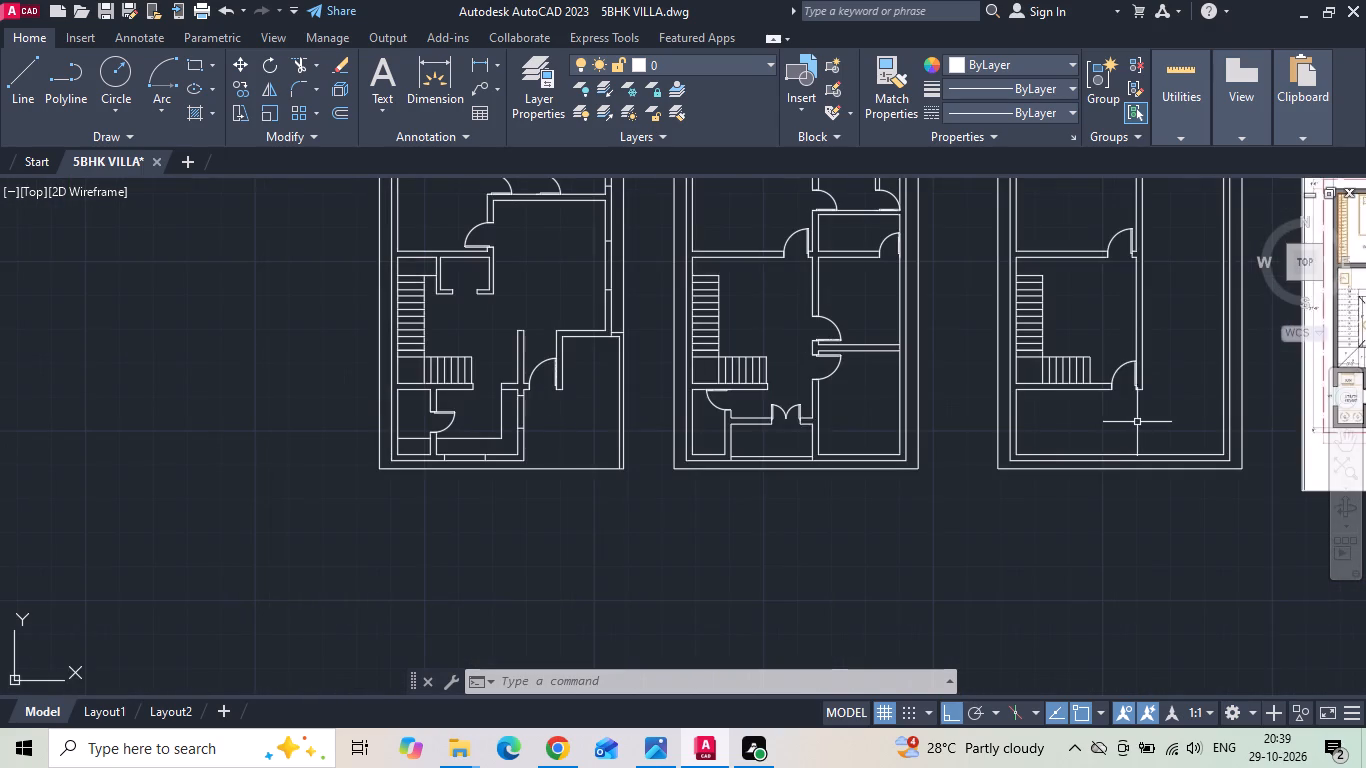
middle_click_drag(849, 440, 618, 447)
scroll(1184, 404, "up", 3)
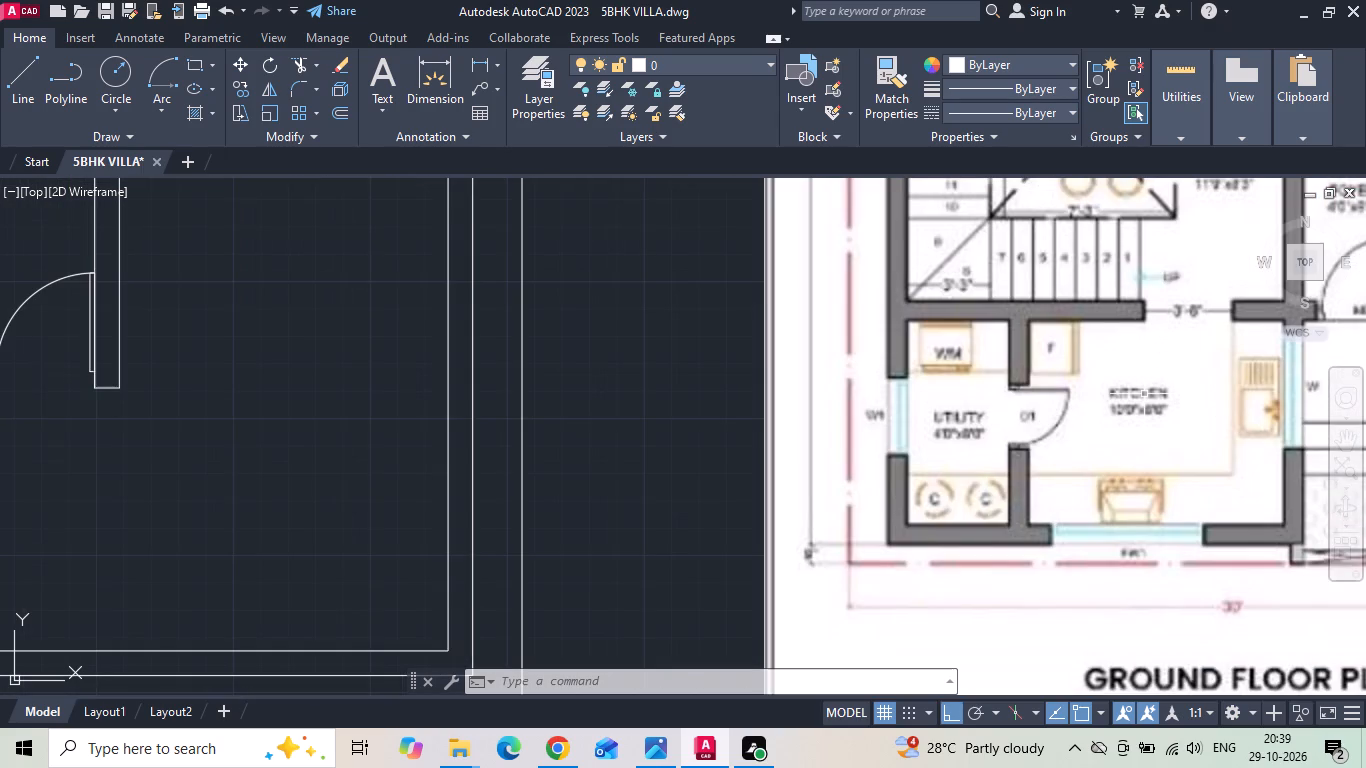
scroll(1143, 393, "down", 4)
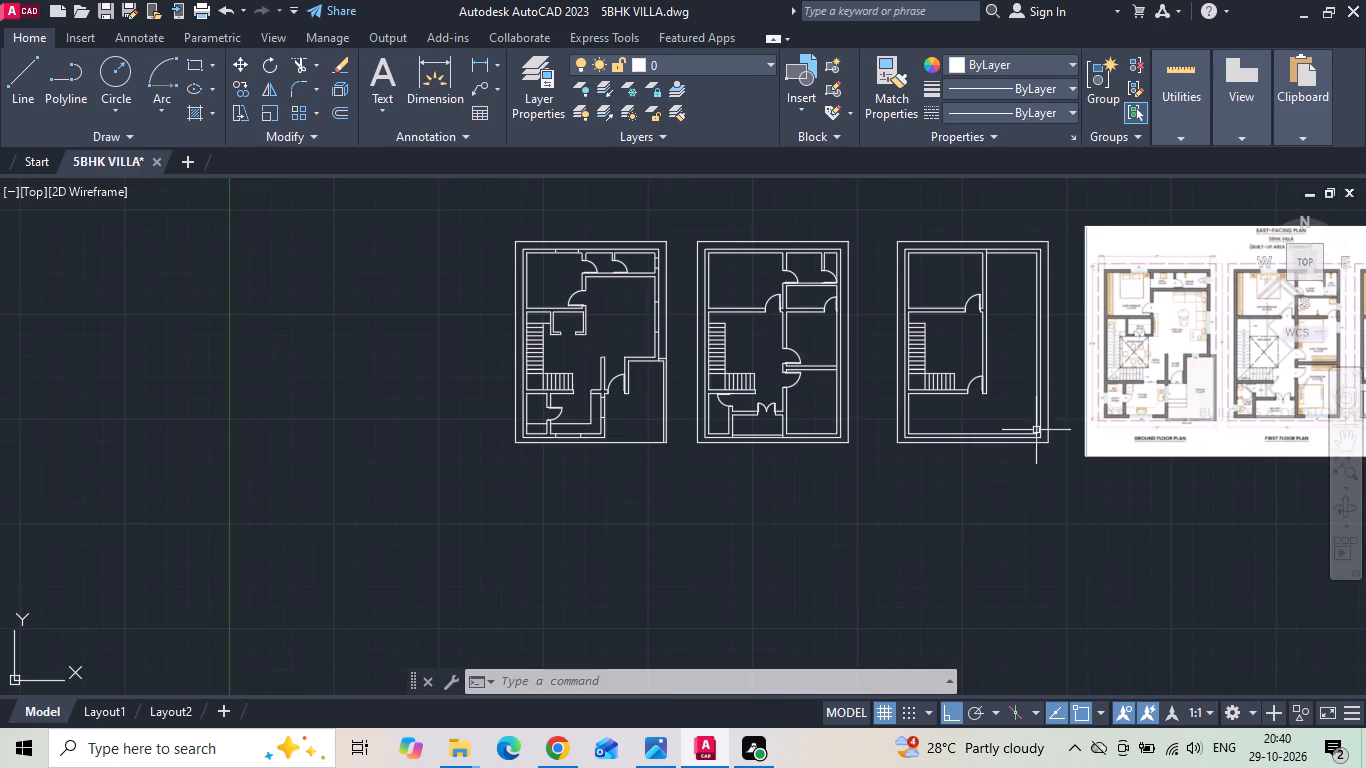
scroll(522, 409, "up", 5)
type("L")
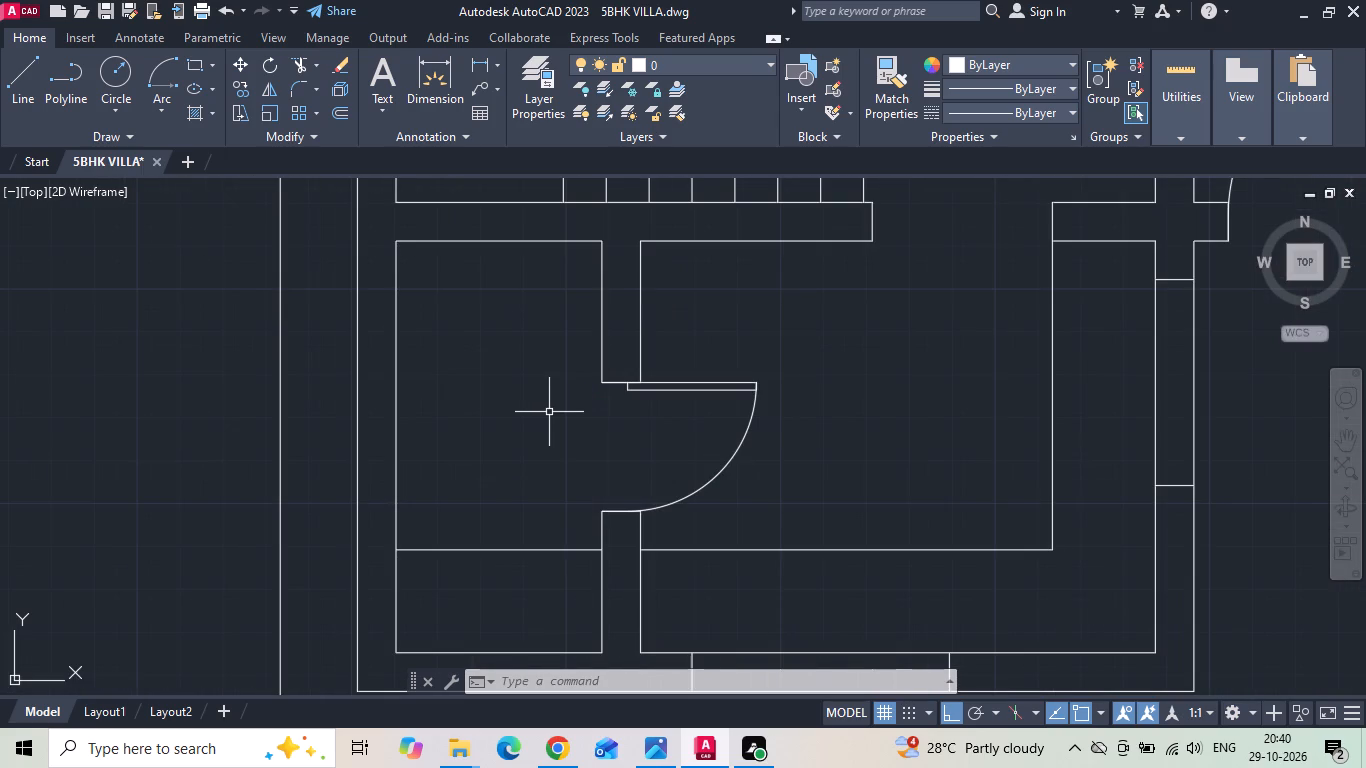
key("space")
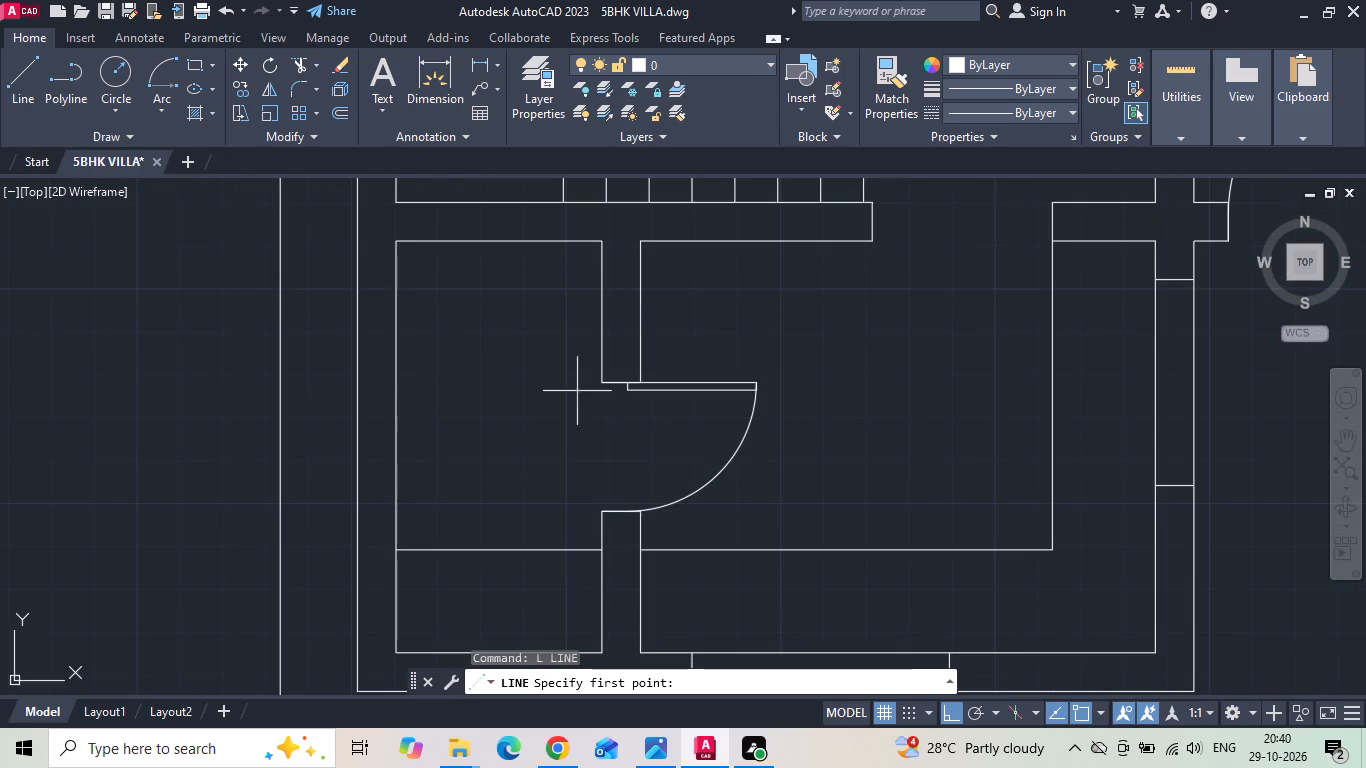
left_click(600, 383)
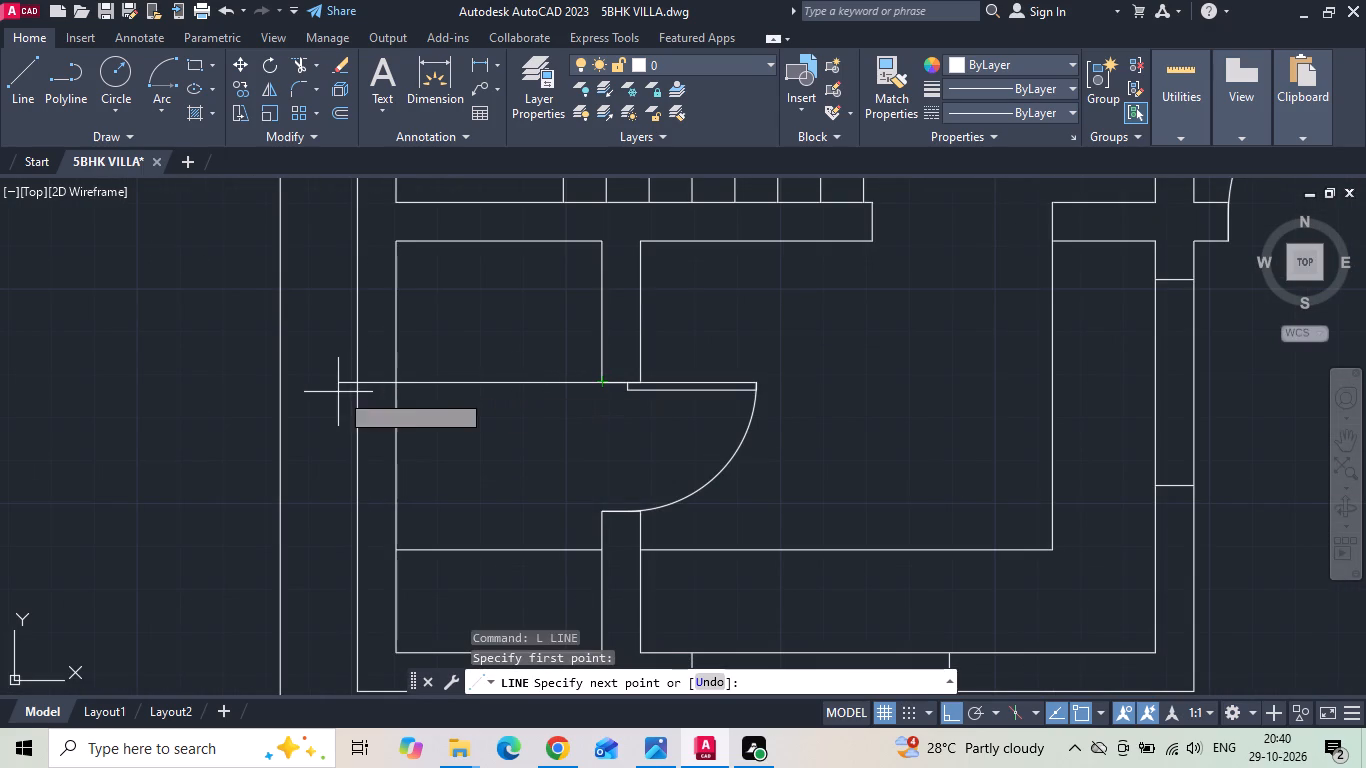
left_click(328, 394)
key("Escape")
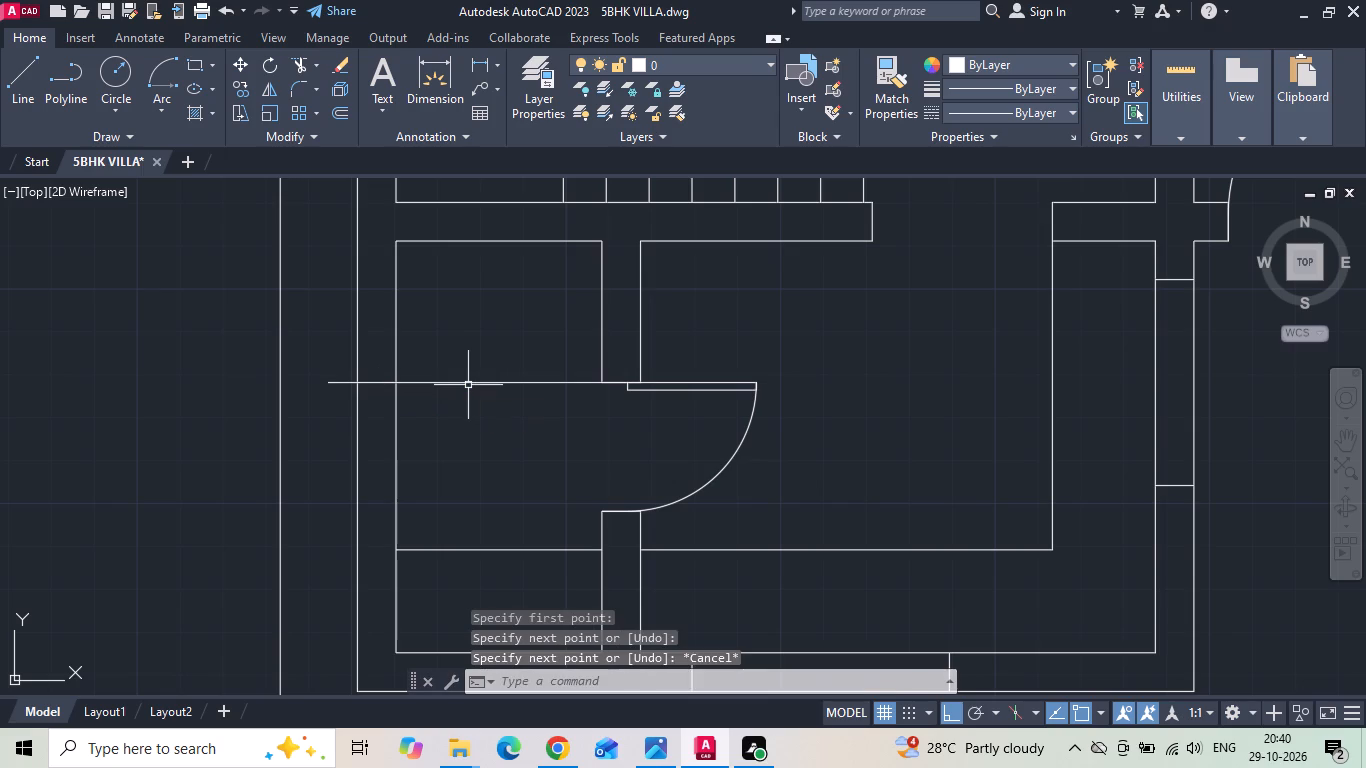
Draw a horizontal line from the utility door's south jamb corner west across the west wall.
type("L")
key("space")
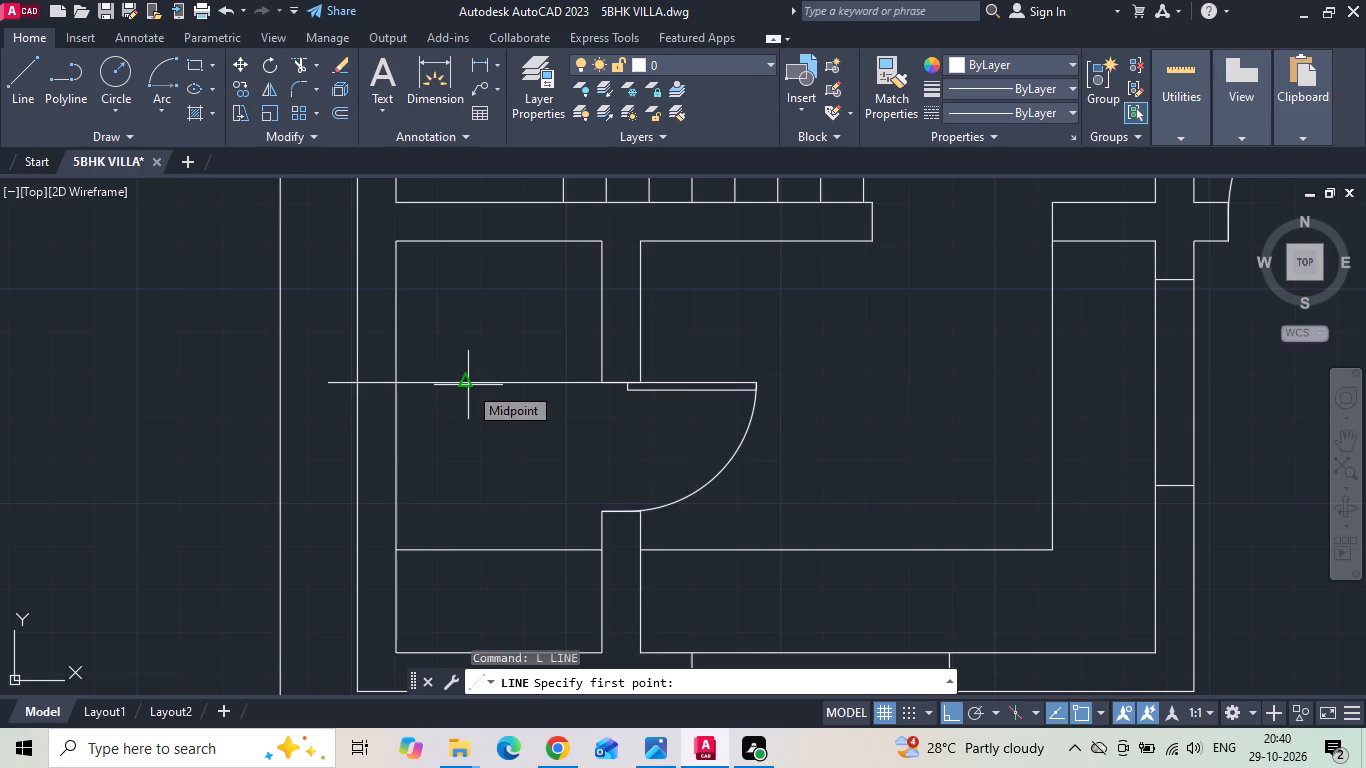
left_click(603, 516)
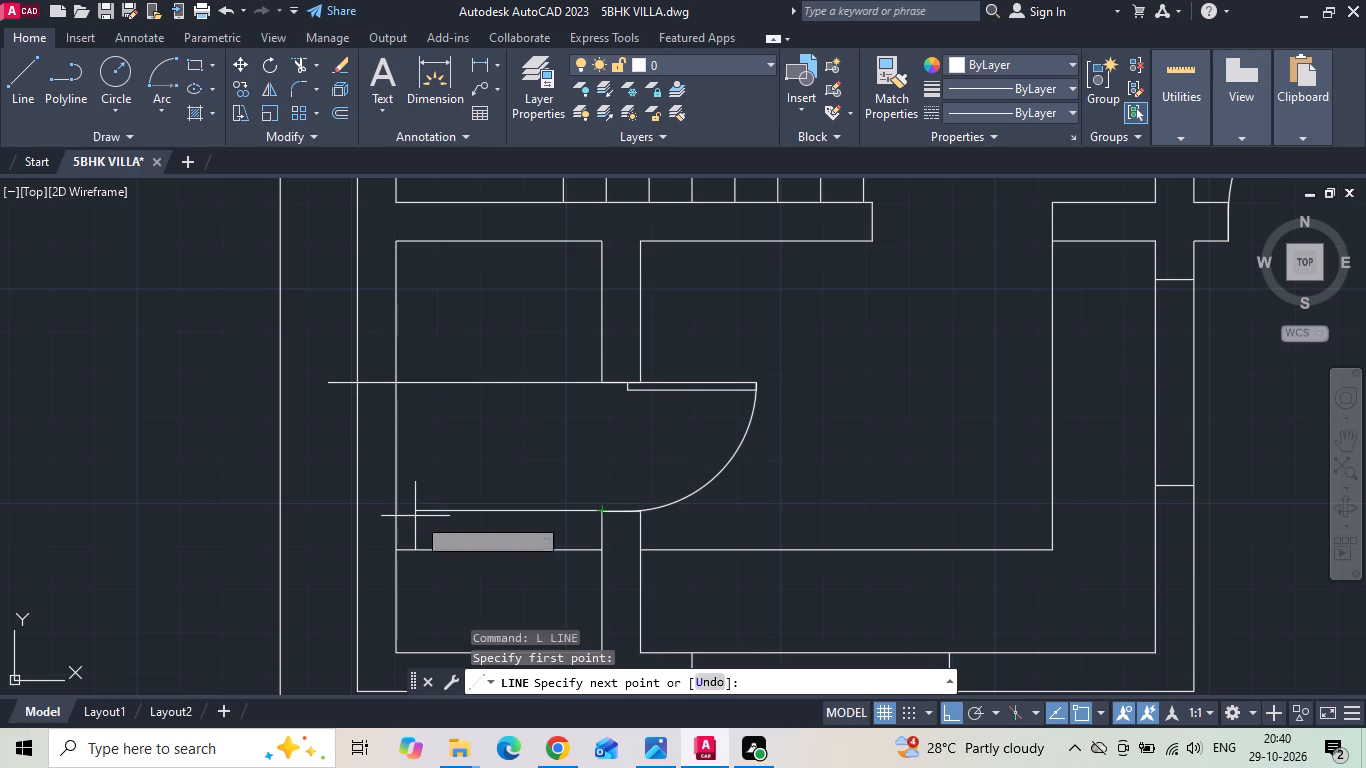
left_click(331, 530)
key("Escape")
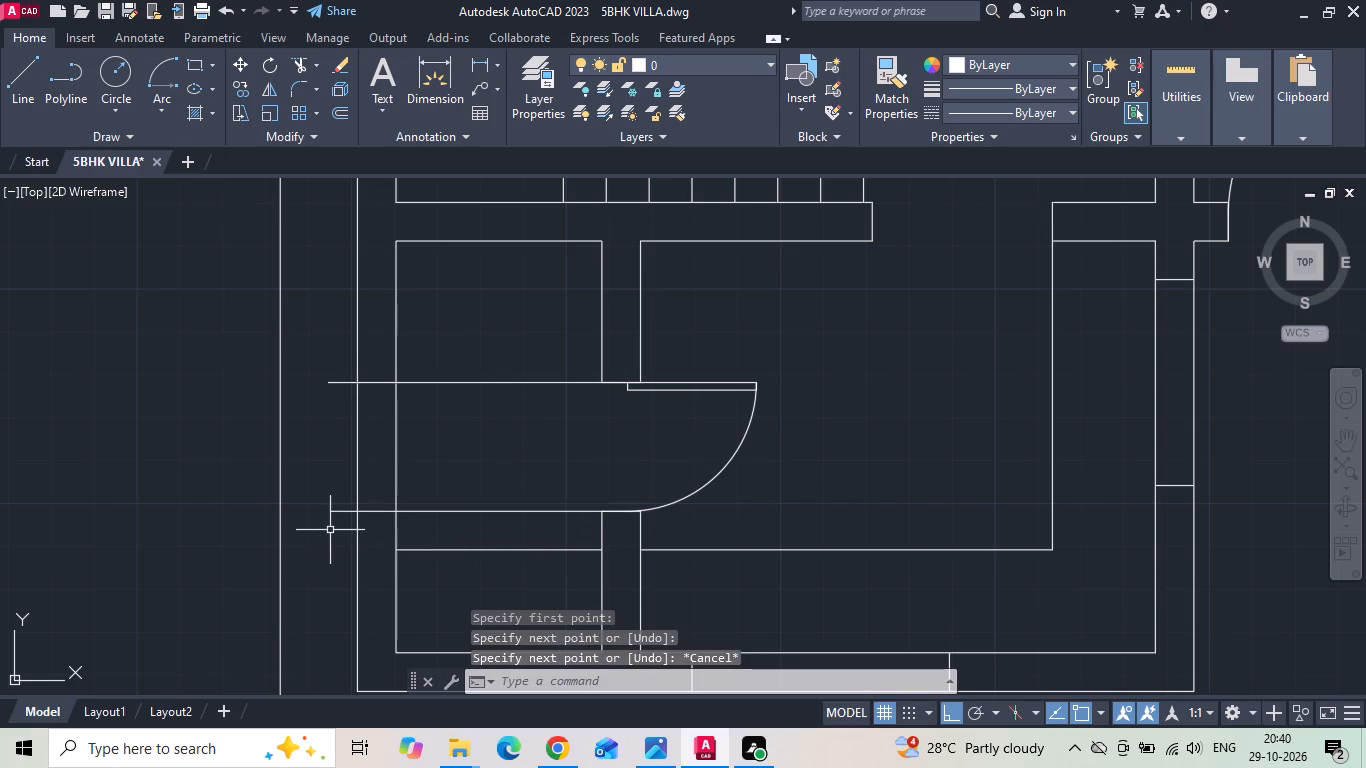
Move the northern utility window line 3" to the north.
left_click(508, 357)
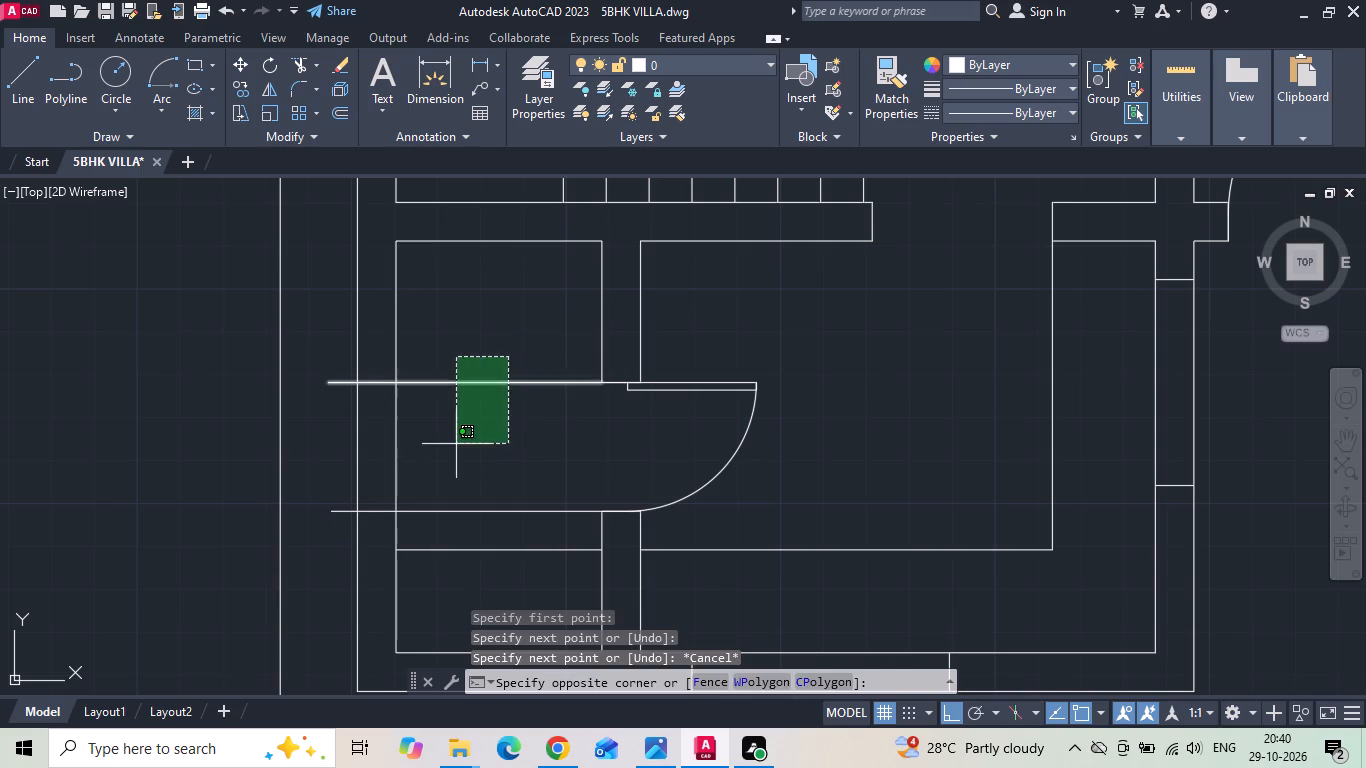
left_click(455, 446)
right_click(454, 446)
left_click(512, 365)
left_click(470, 428)
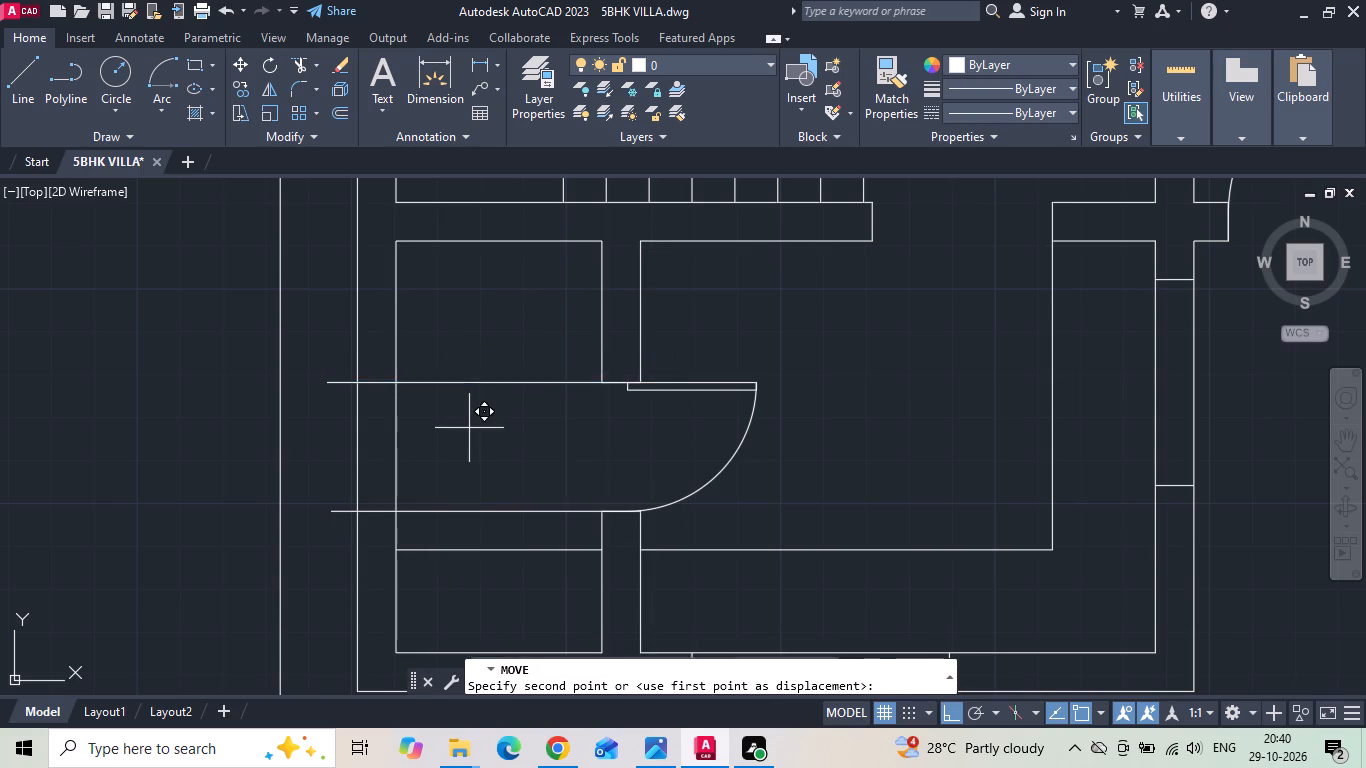
key("3")
key("Return")
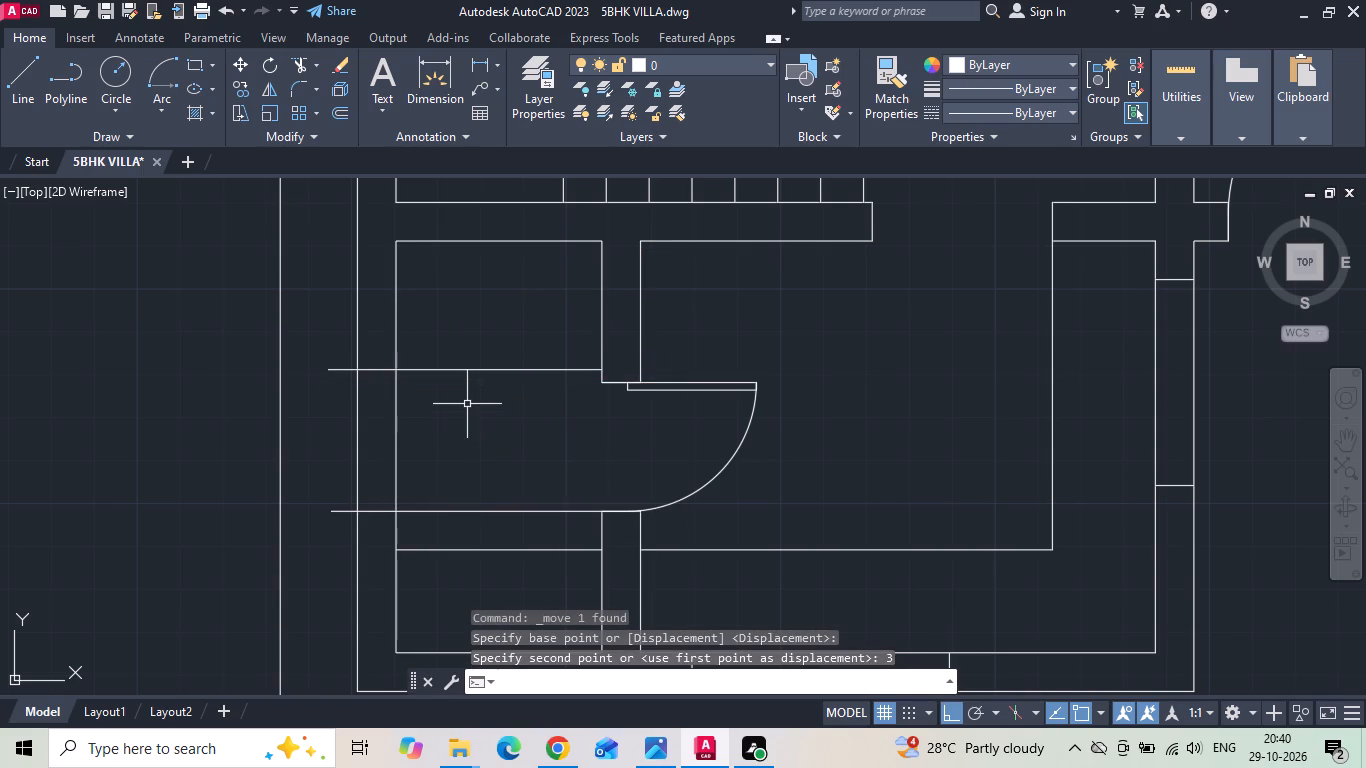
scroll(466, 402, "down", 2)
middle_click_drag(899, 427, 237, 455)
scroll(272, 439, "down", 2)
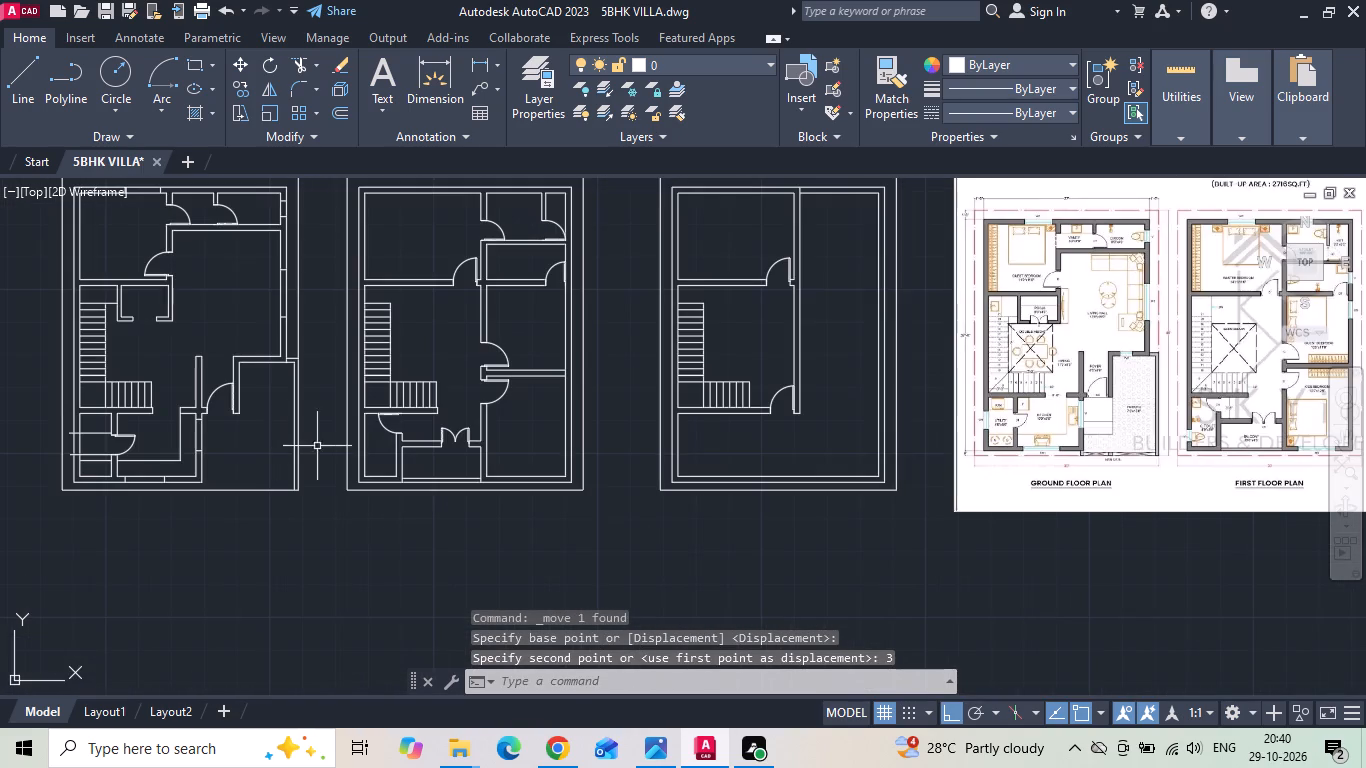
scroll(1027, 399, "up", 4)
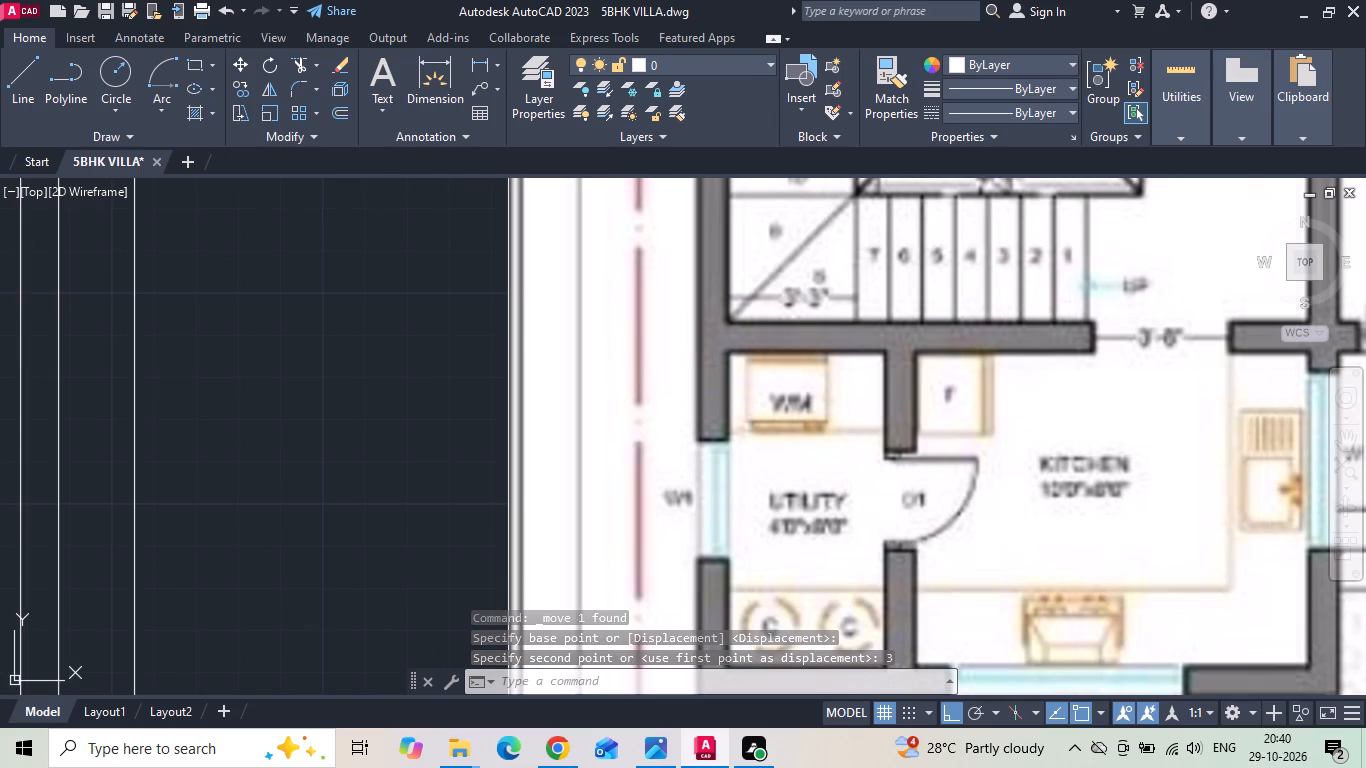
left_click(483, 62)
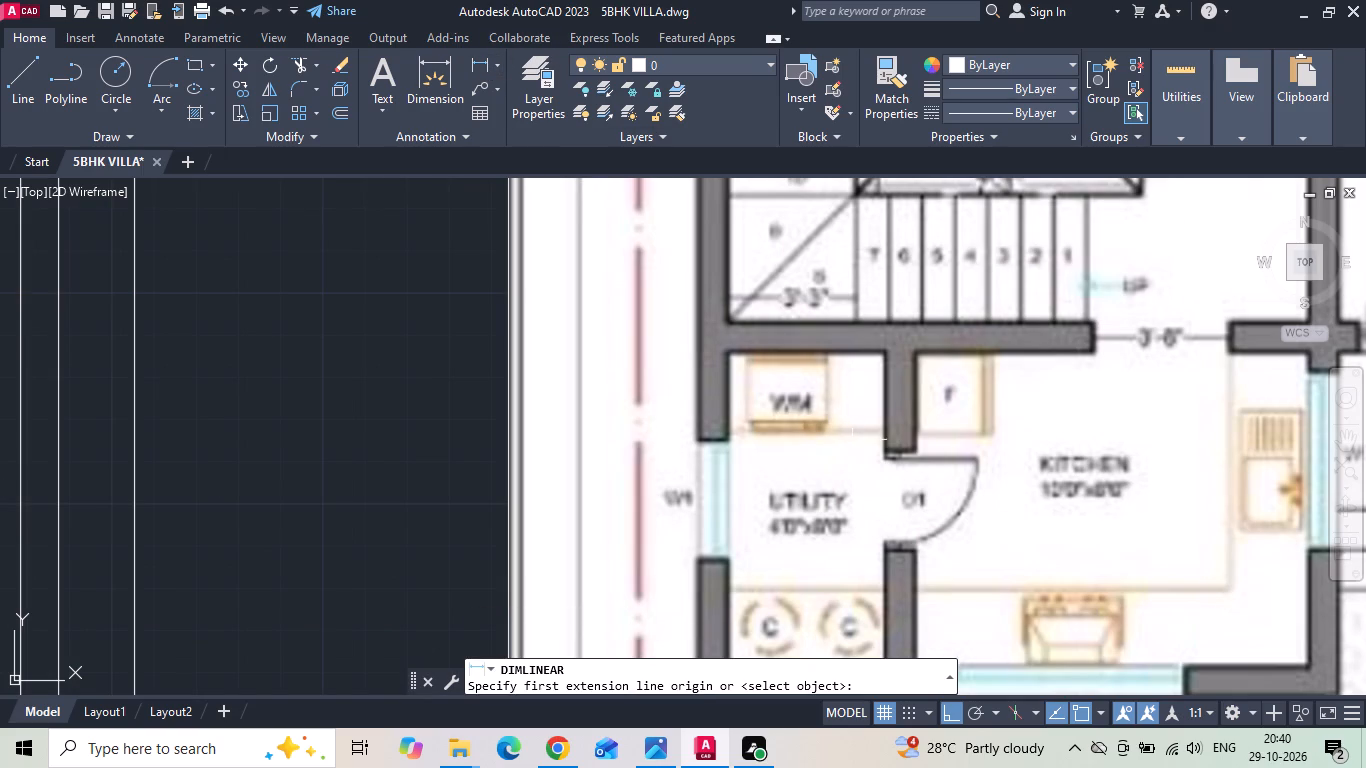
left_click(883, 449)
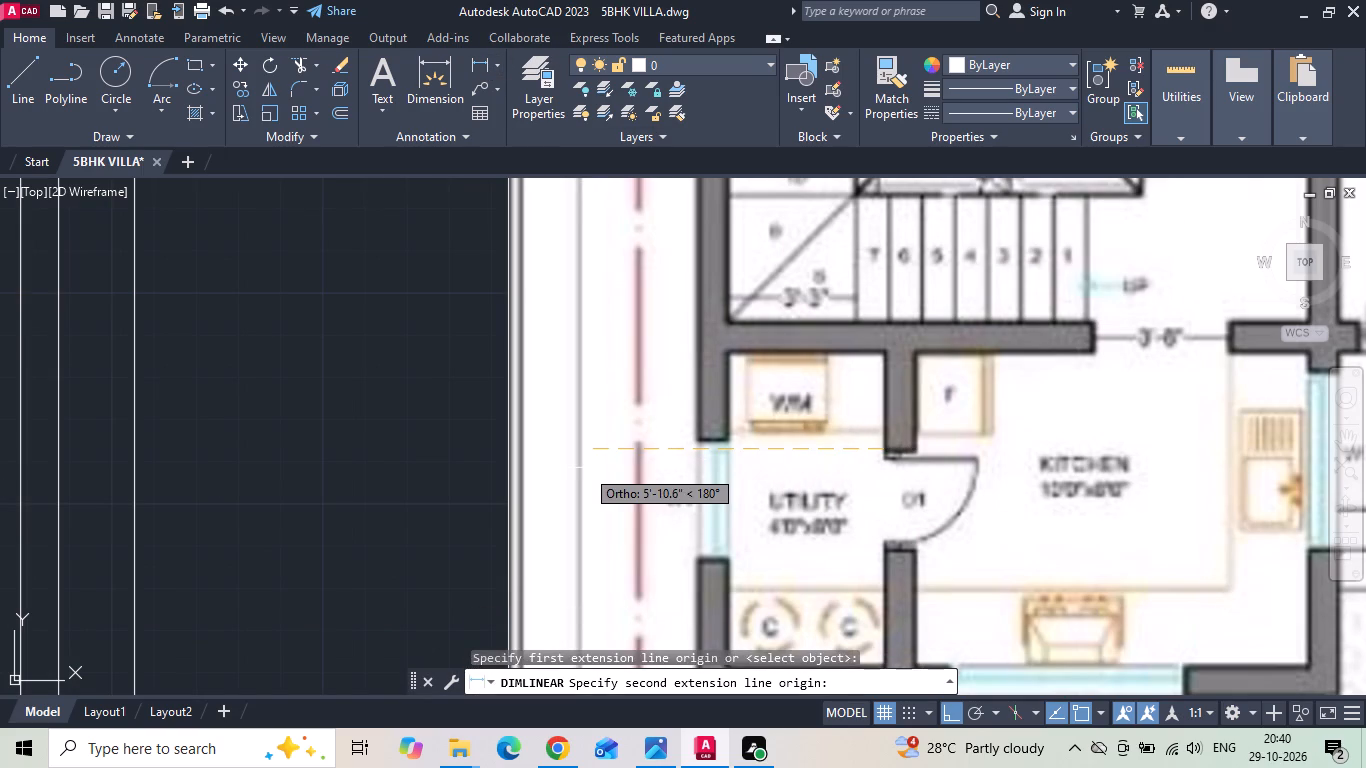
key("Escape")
Move the southern utility window line 3" to the south.
scroll(716, 421, "down", 5)
scroll(238, 432, "up", 4)
scroll(265, 518, "up", 1)
middle_click_drag(278, 512, 340, 480)
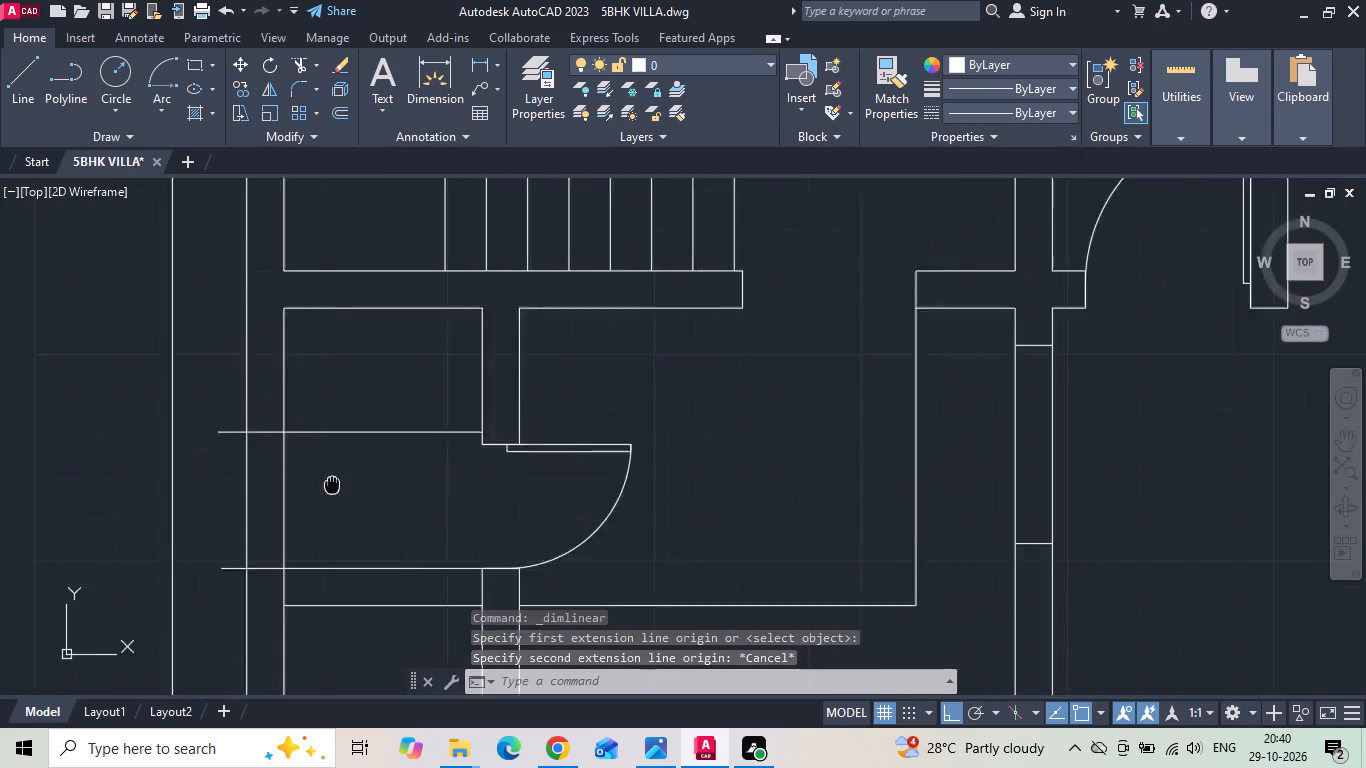
middle_click_drag(340, 480, 476, 405)
left_click_drag(489, 454, 488, 464)
left_click(476, 495)
right_click(483, 452)
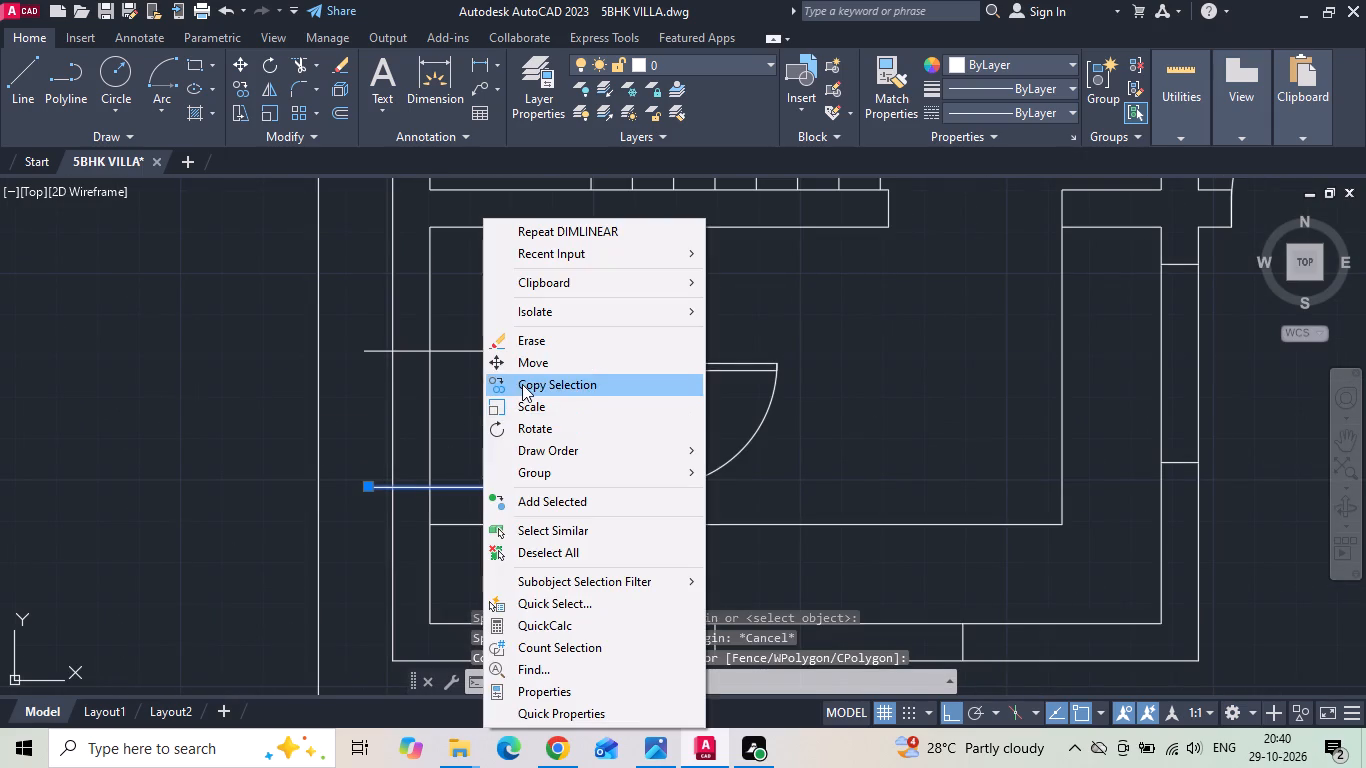
left_click(530, 370)
left_click_drag(521, 421, 521, 435)
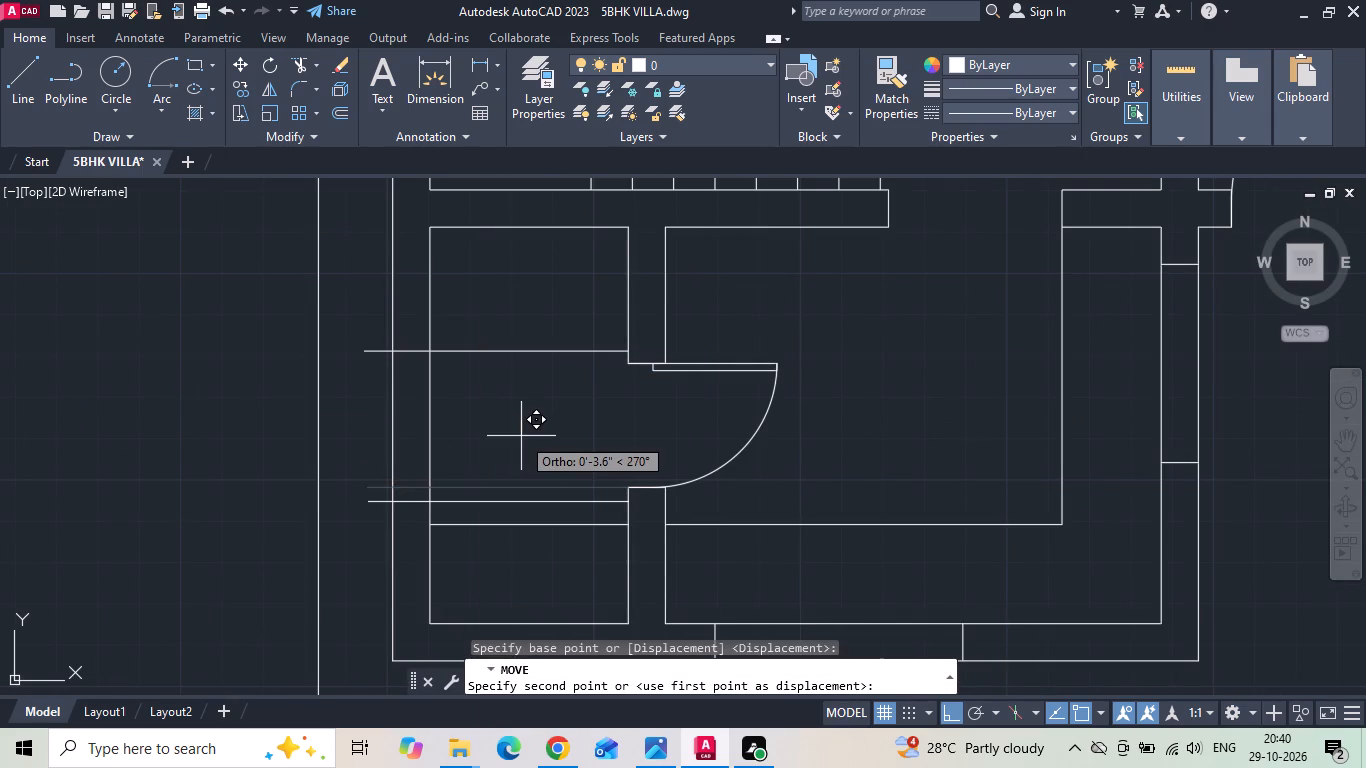
key("3")
key("Return")
Trim both utility window lines to the west wall's thickness, removing the parts outside the wall and inside the room.
type("TR")
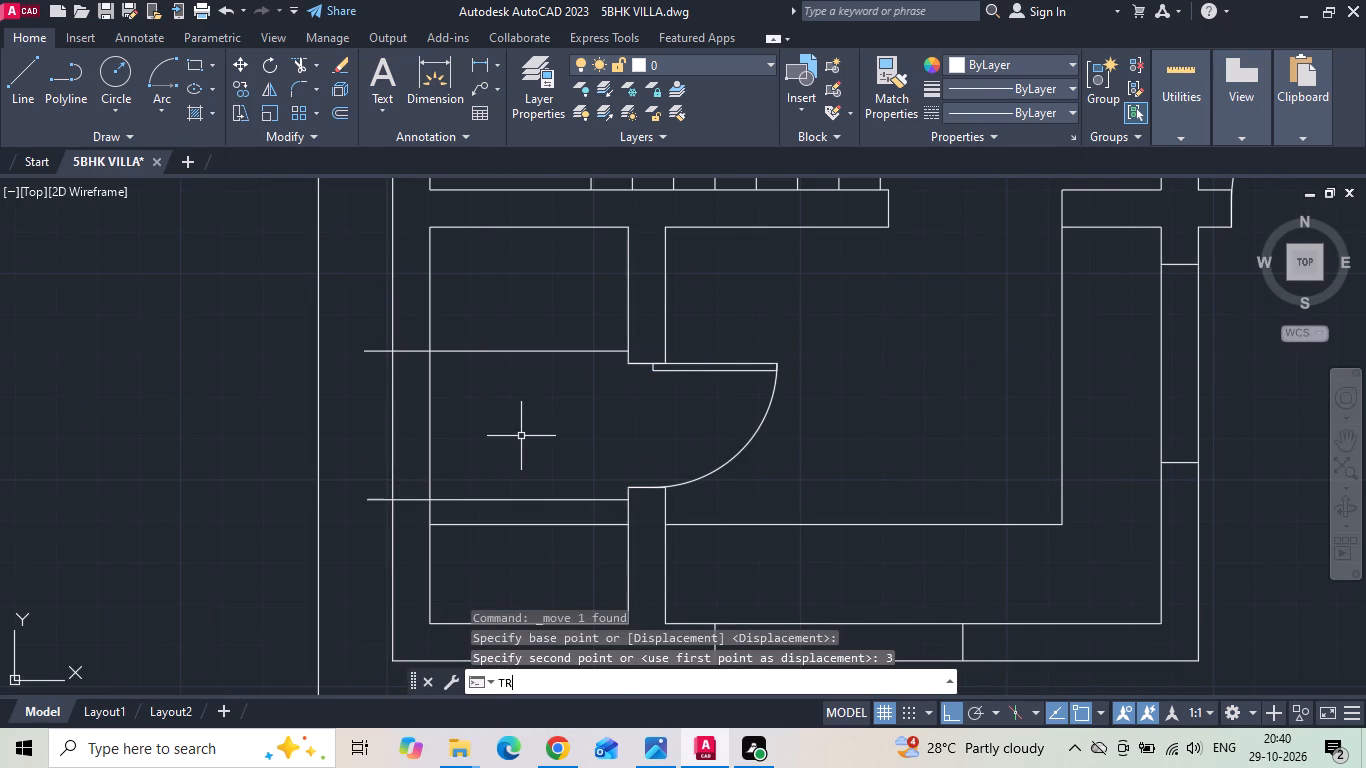
key("space")
key("space")
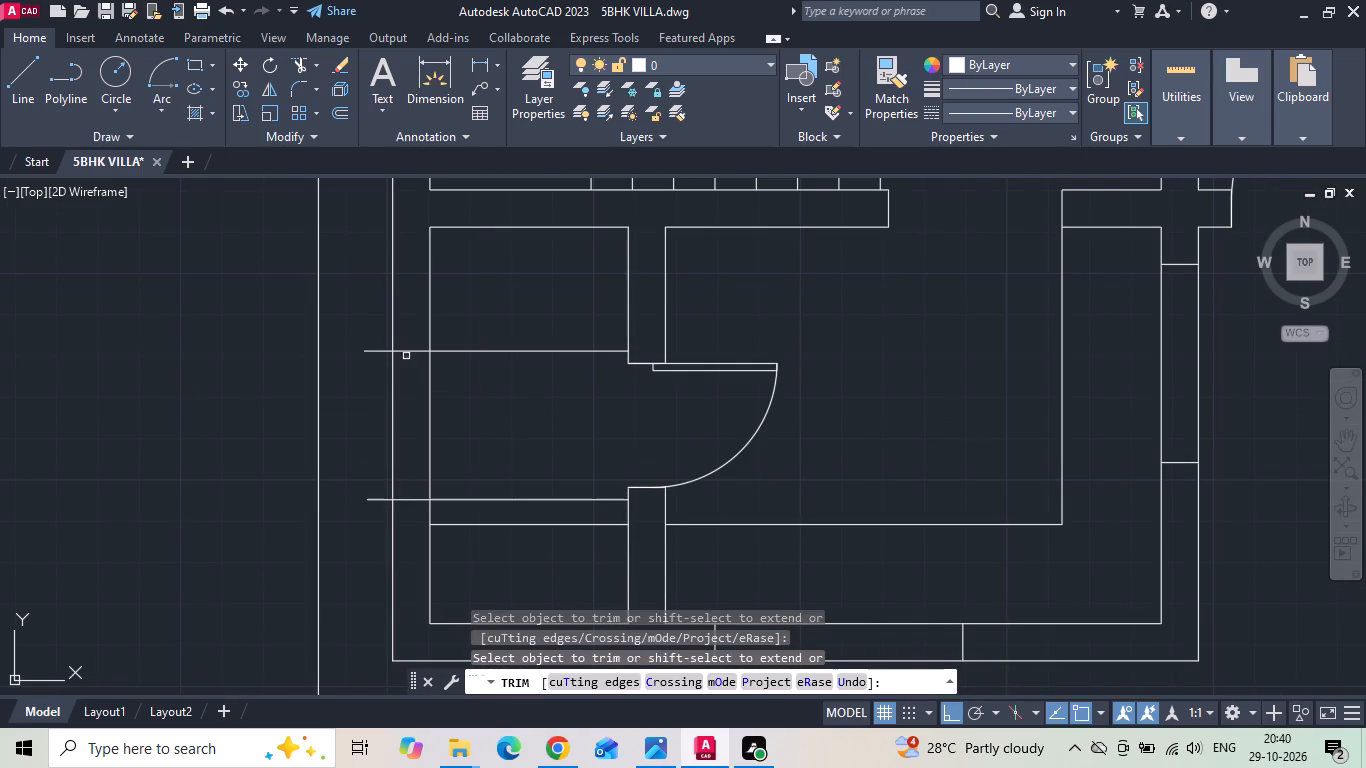
left_click(374, 340)
left_click(374, 518)
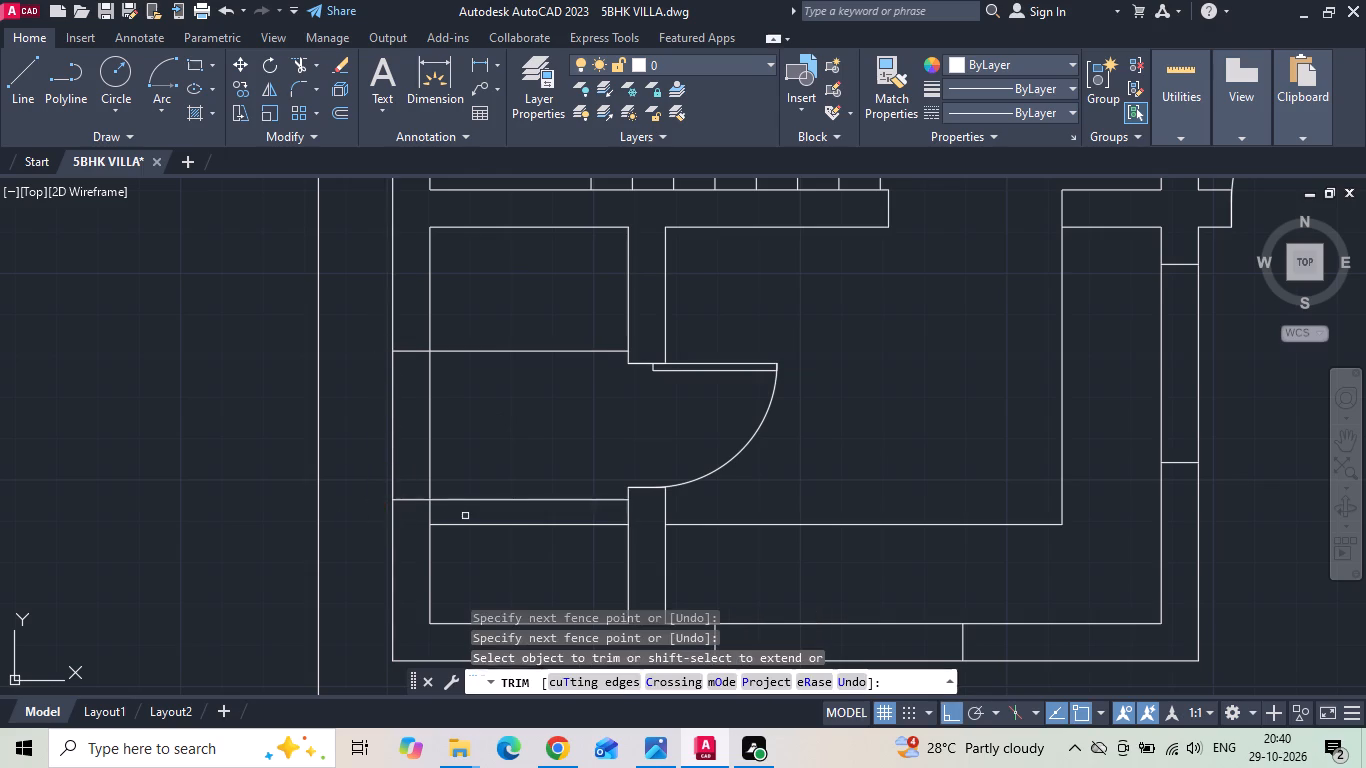
left_click(472, 518)
left_click(490, 311)
scroll(491, 310, "down", 1)
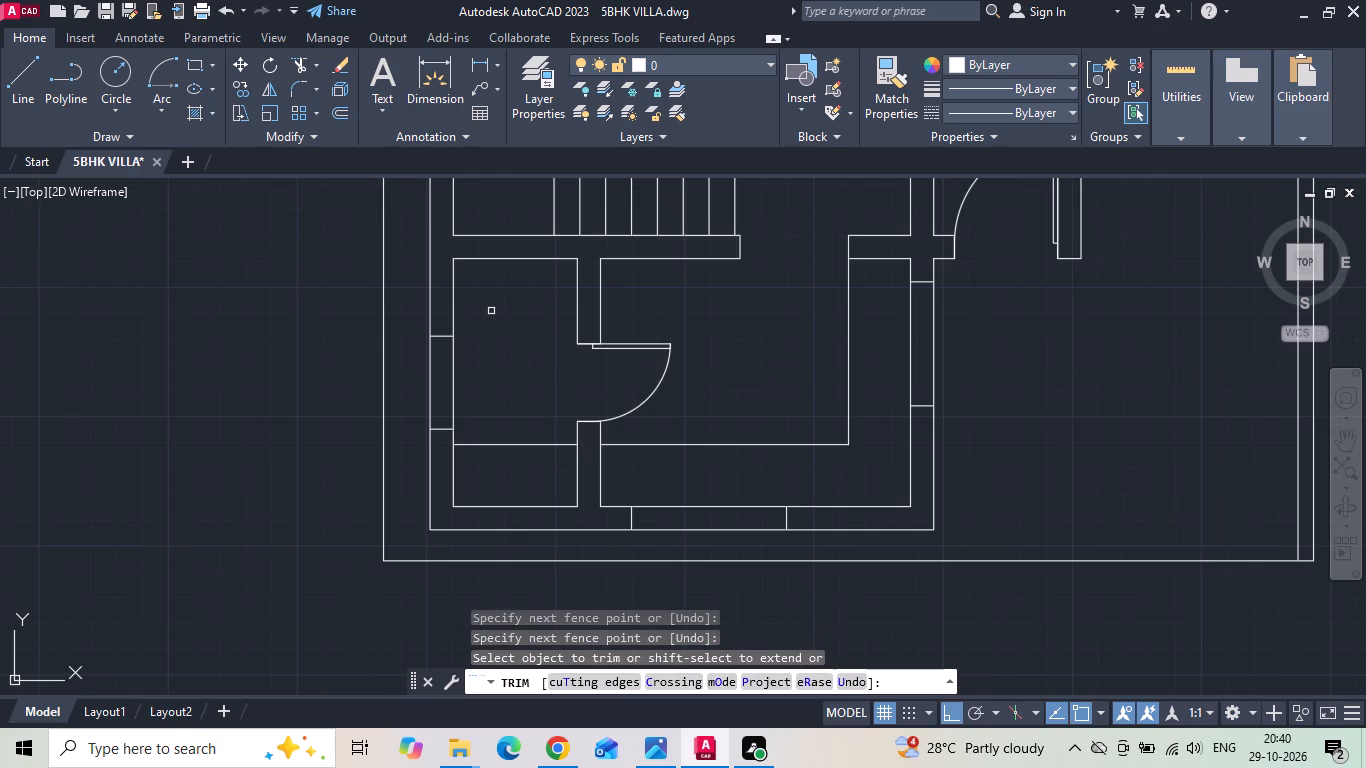
key("Escape")
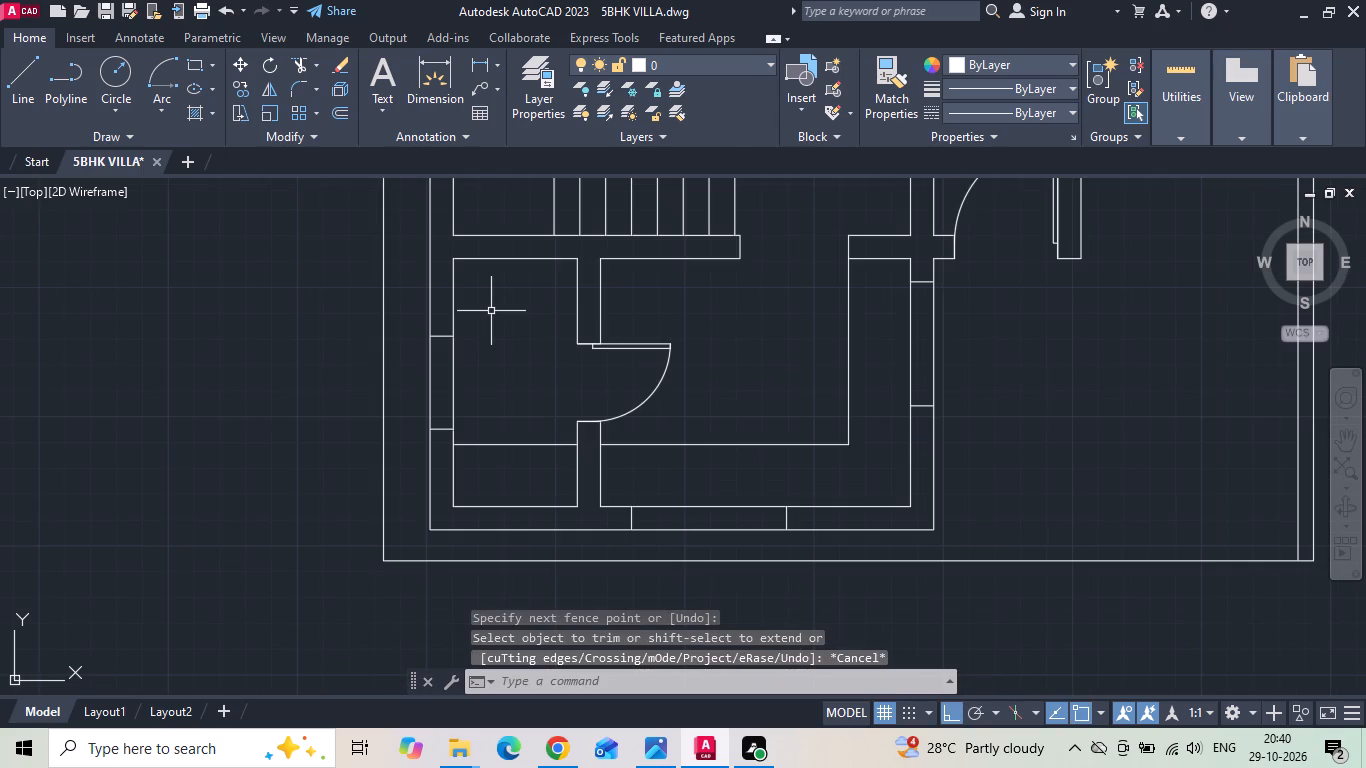
Save the drawing.
key("ctrl+s")
key("ctrl+s")
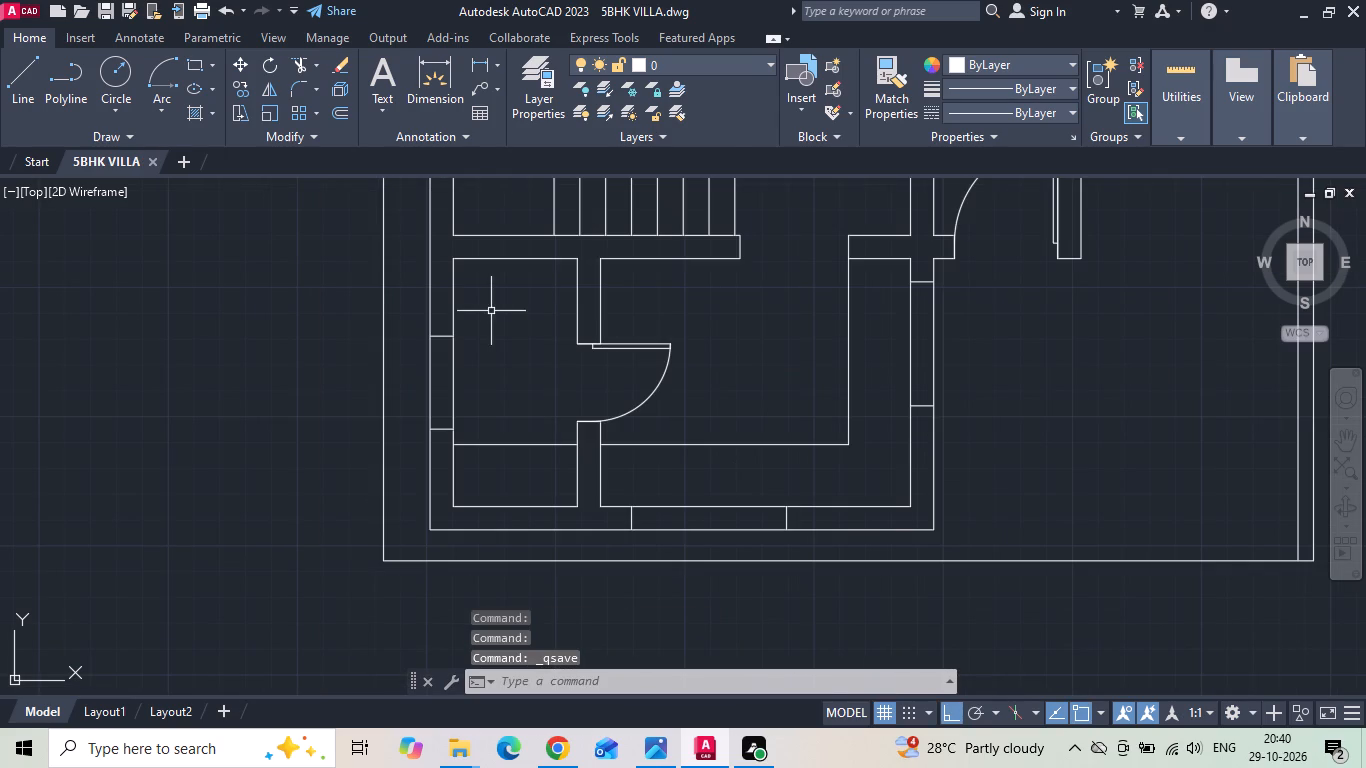
Examine the first-floor common toilet's window in the reference image and find the same room in the drafted first-floor plan.
scroll(501, 413, "down", 2)
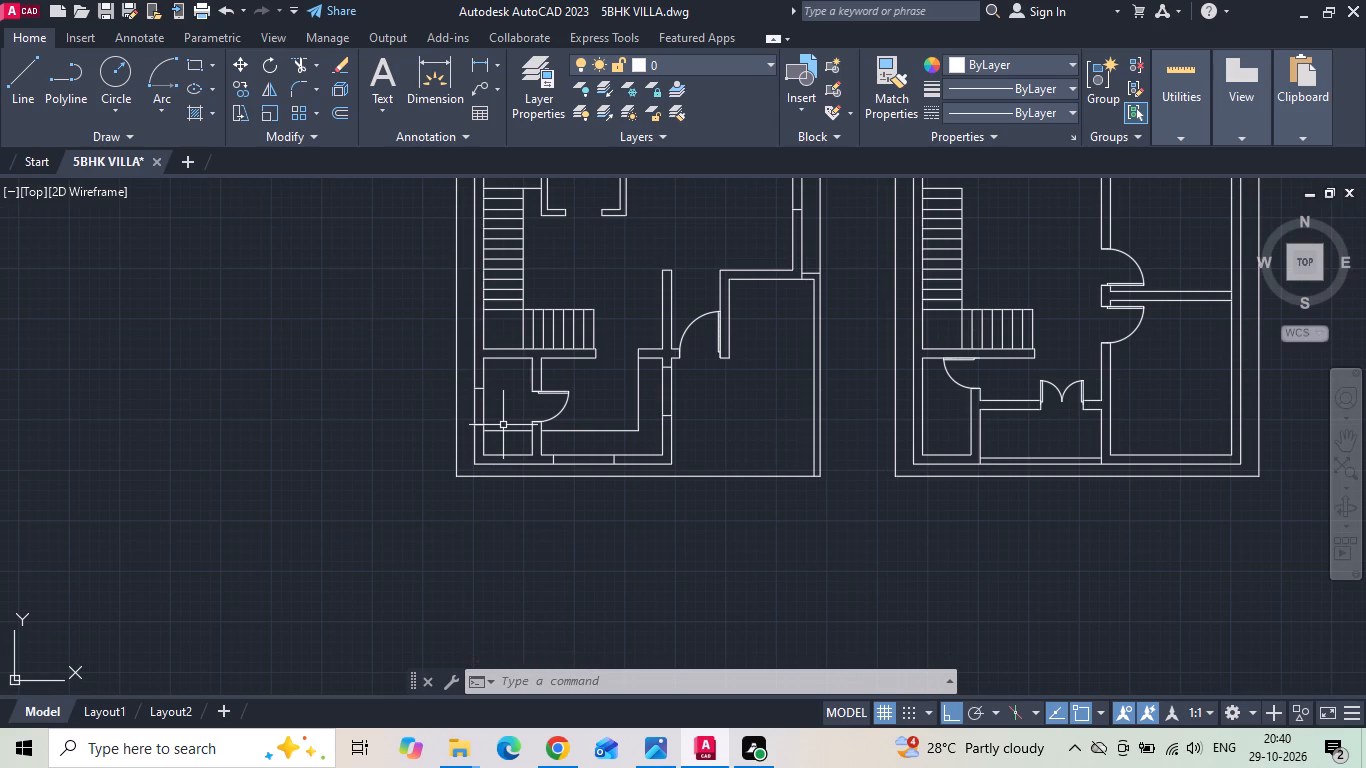
scroll(509, 382, "up", 2)
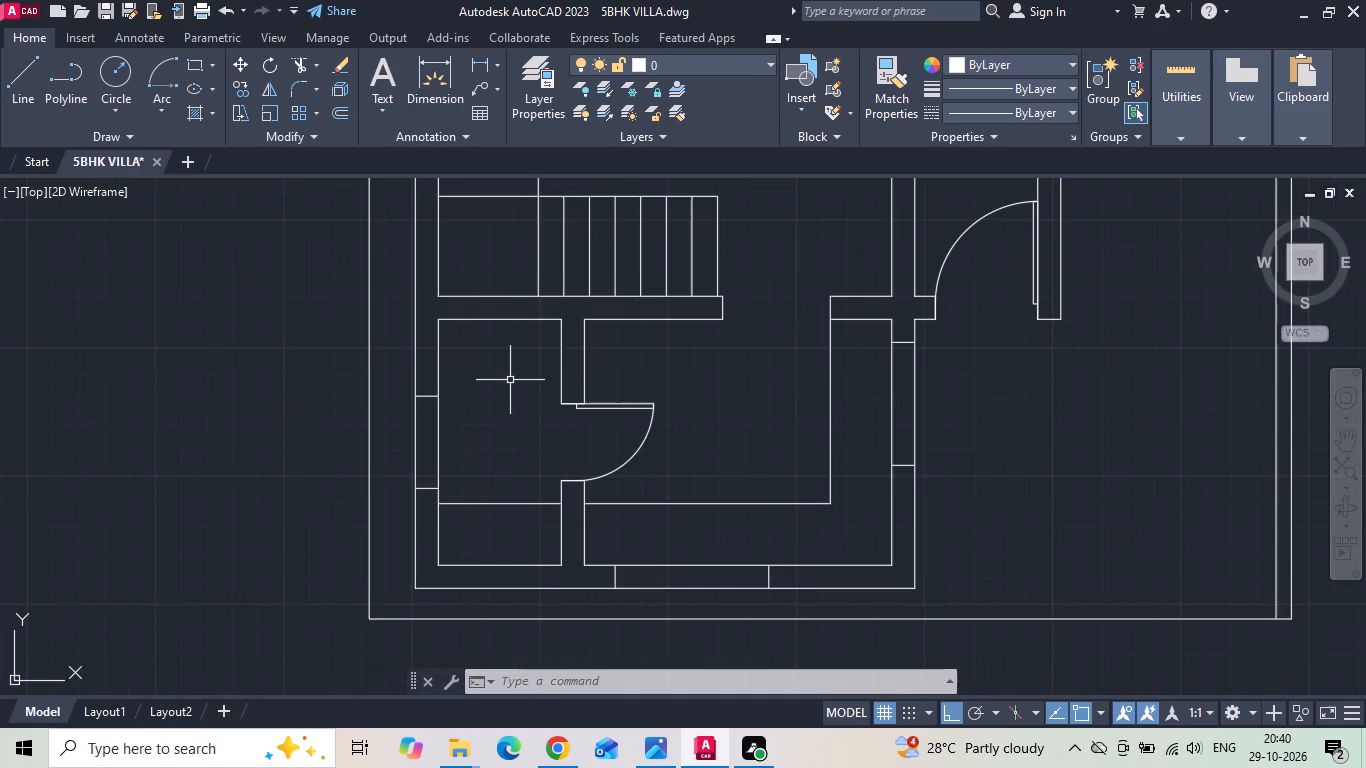
scroll(388, 454, "down", 3)
middle_click_drag(733, 503, 598, 513)
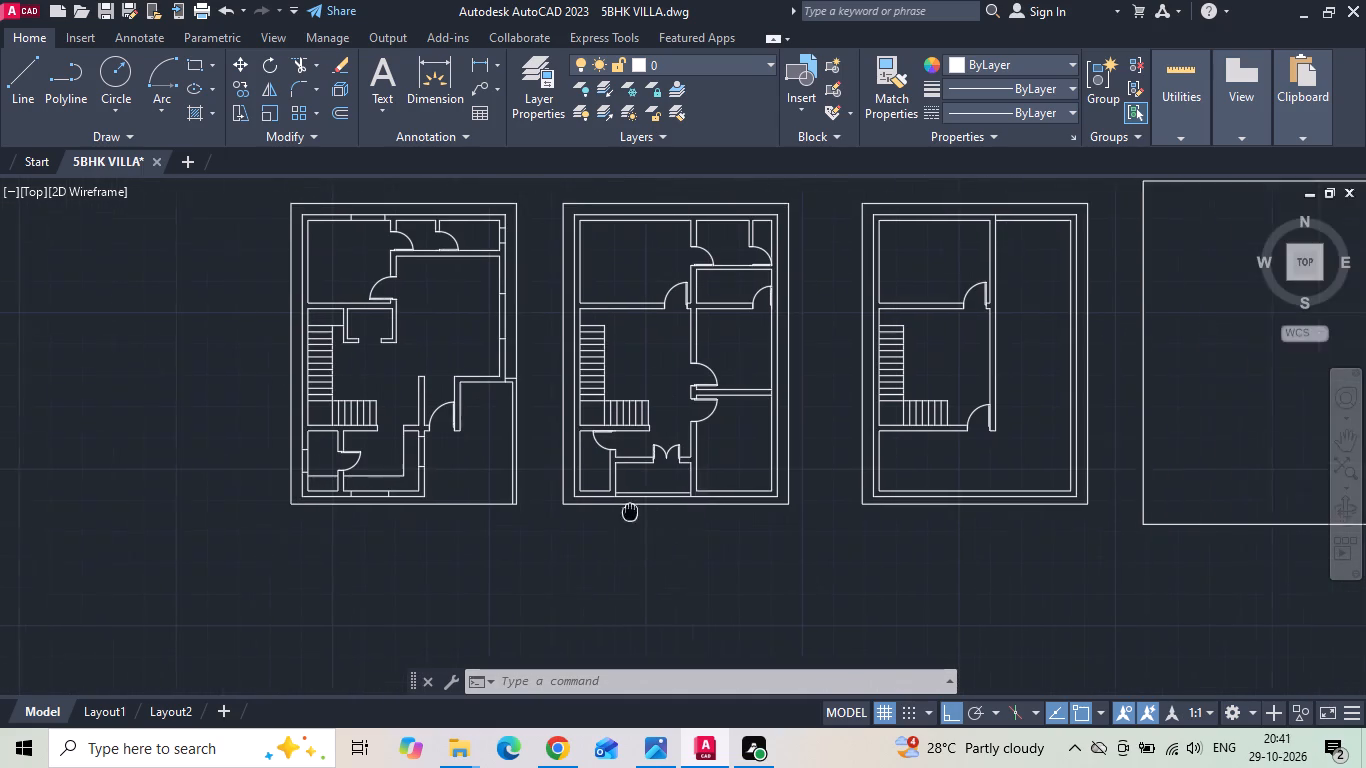
middle_click_drag(598, 513, 366, 521)
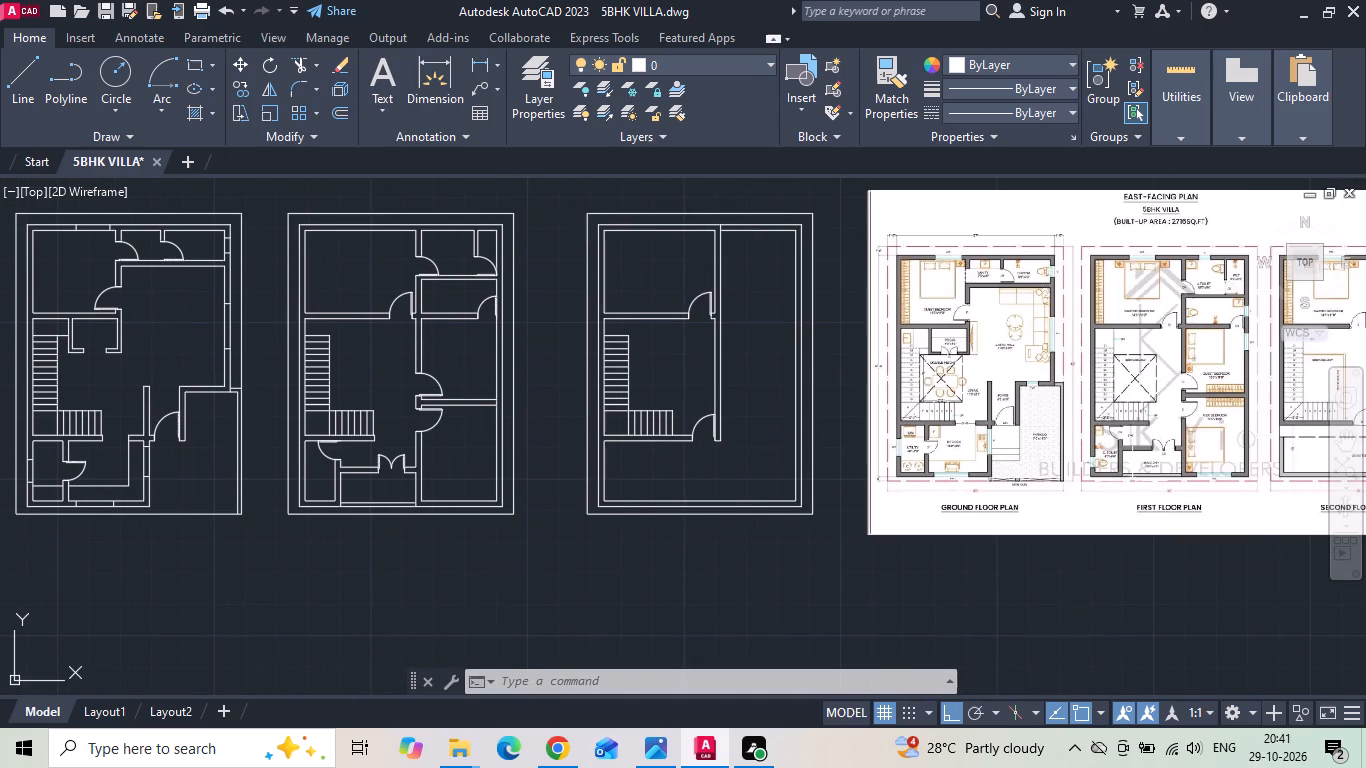
scroll(1126, 478, "up", 3)
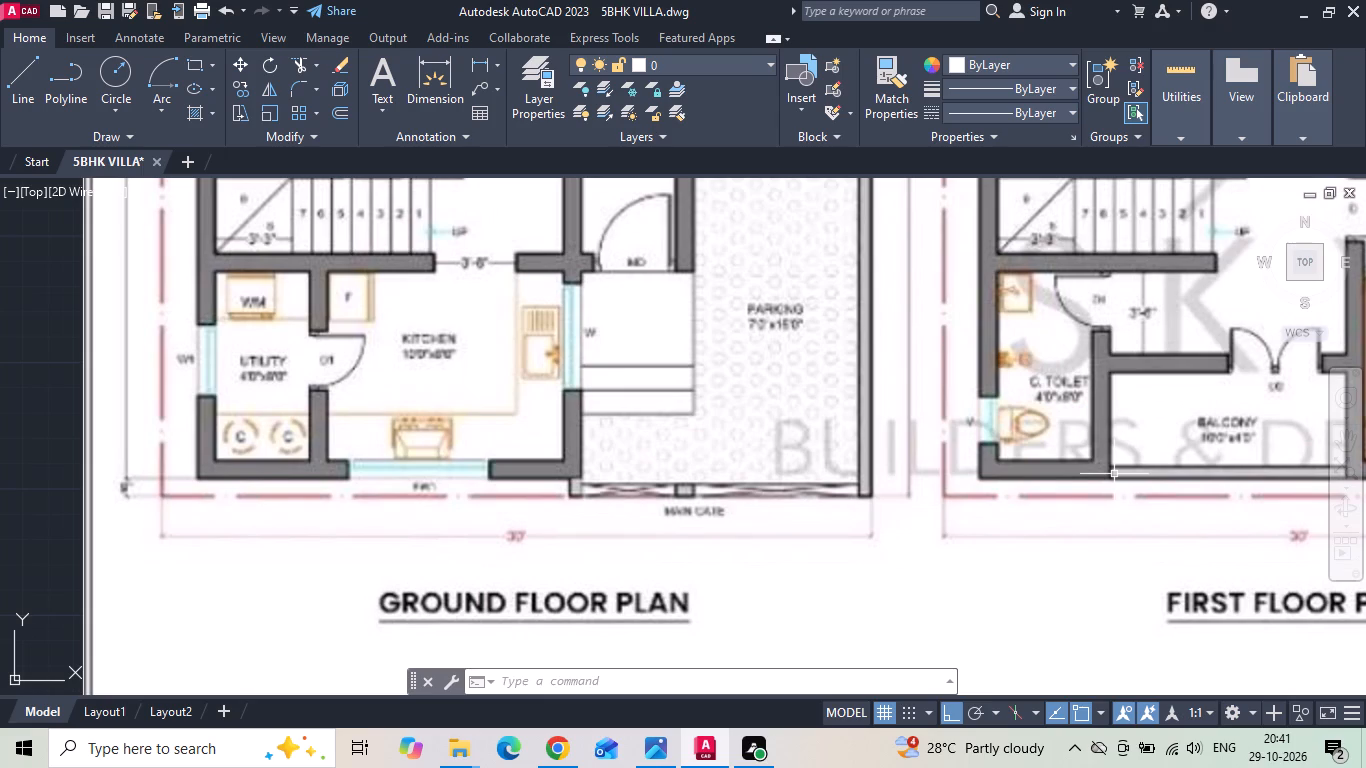
scroll(1112, 473, "down", 3)
scroll(267, 495, "up", 1)
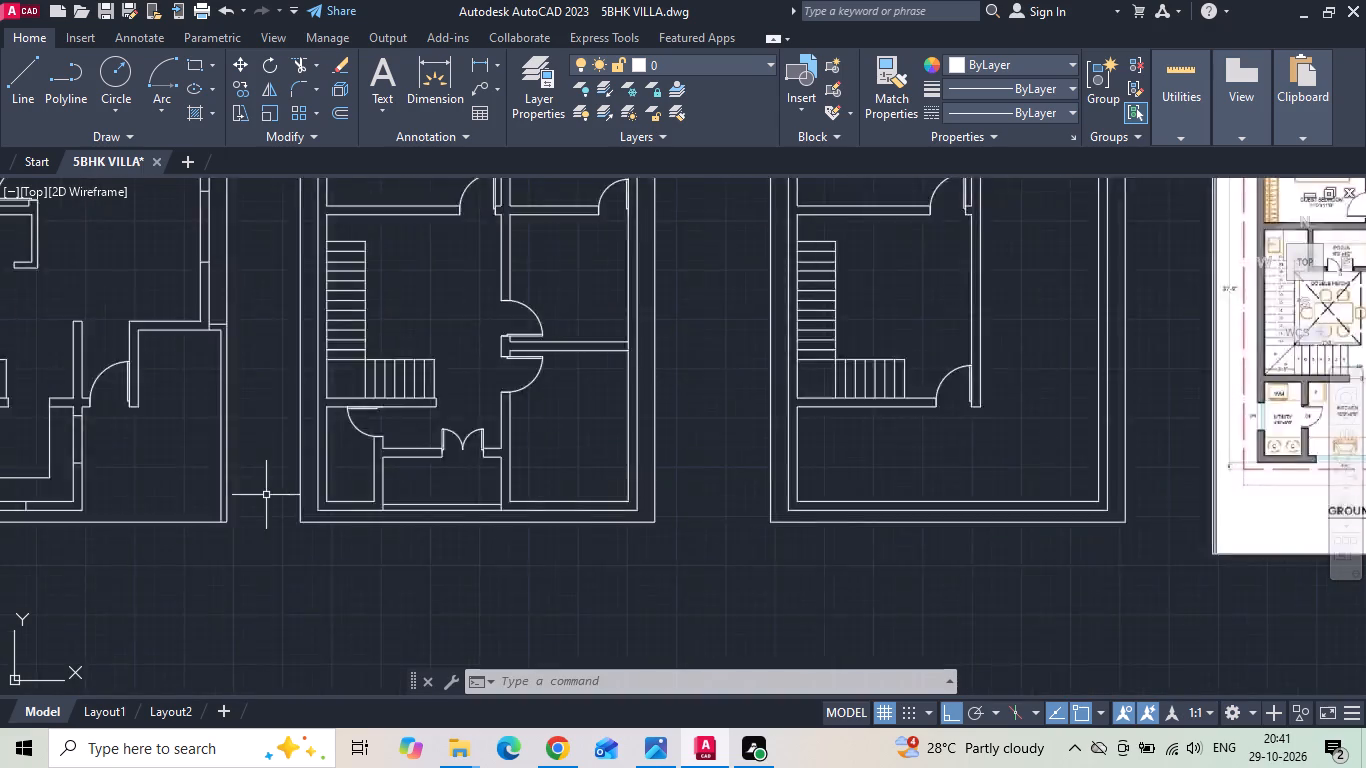
scroll(266, 495, "up", 2)
scroll(445, 488, "up", 1)
middle_click_drag(451, 486, 493, 491)
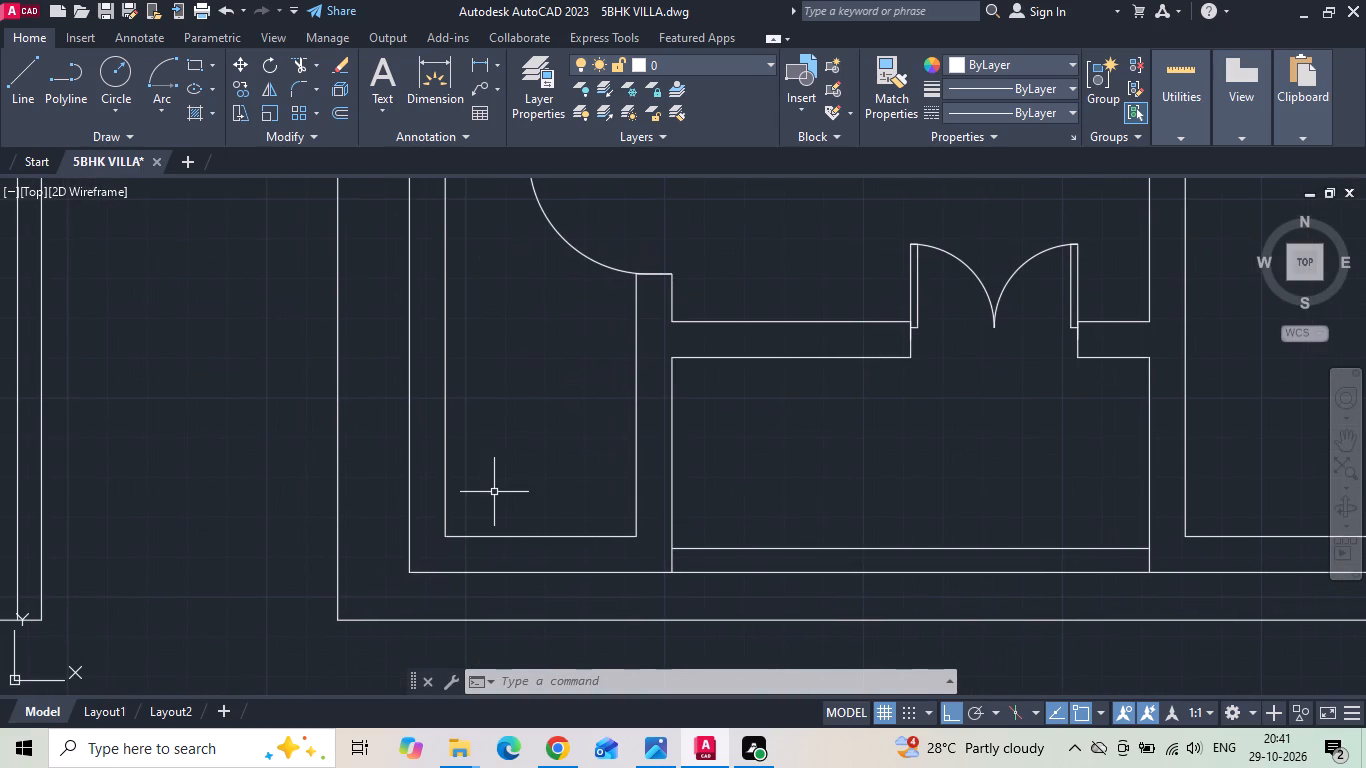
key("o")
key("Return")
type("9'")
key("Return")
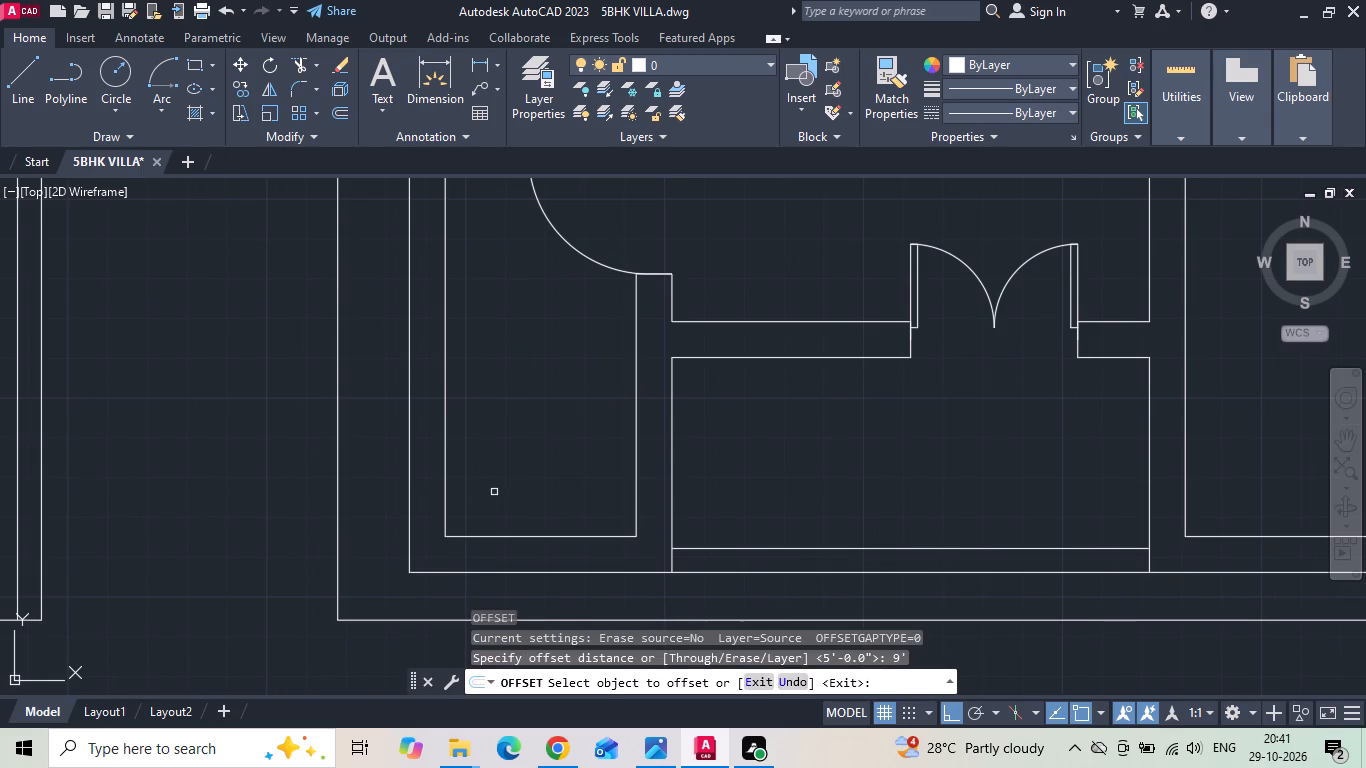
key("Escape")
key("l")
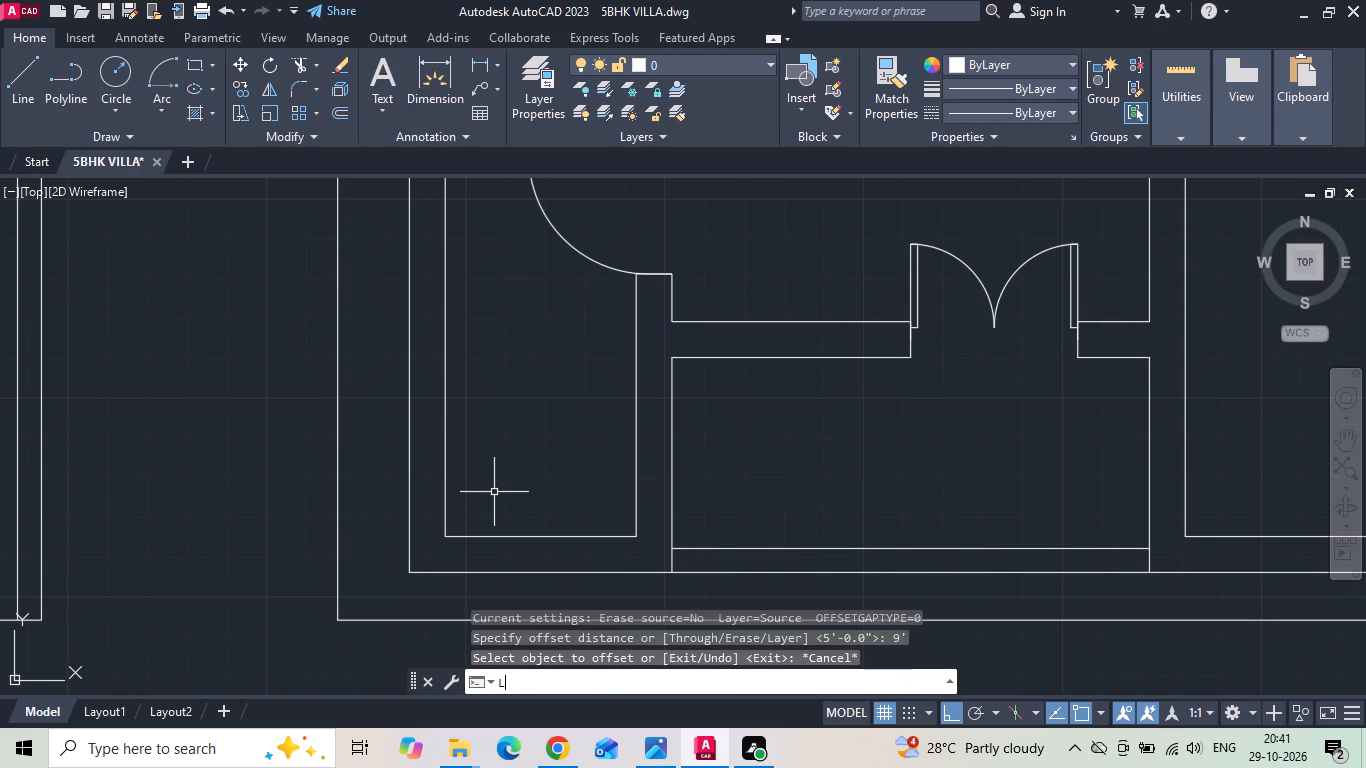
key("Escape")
Offset the inner face of the first-floor common toilet's south wall 9" to the north.
type("O 9")
key("space")
left_click(449, 534)
left_click(494, 430)
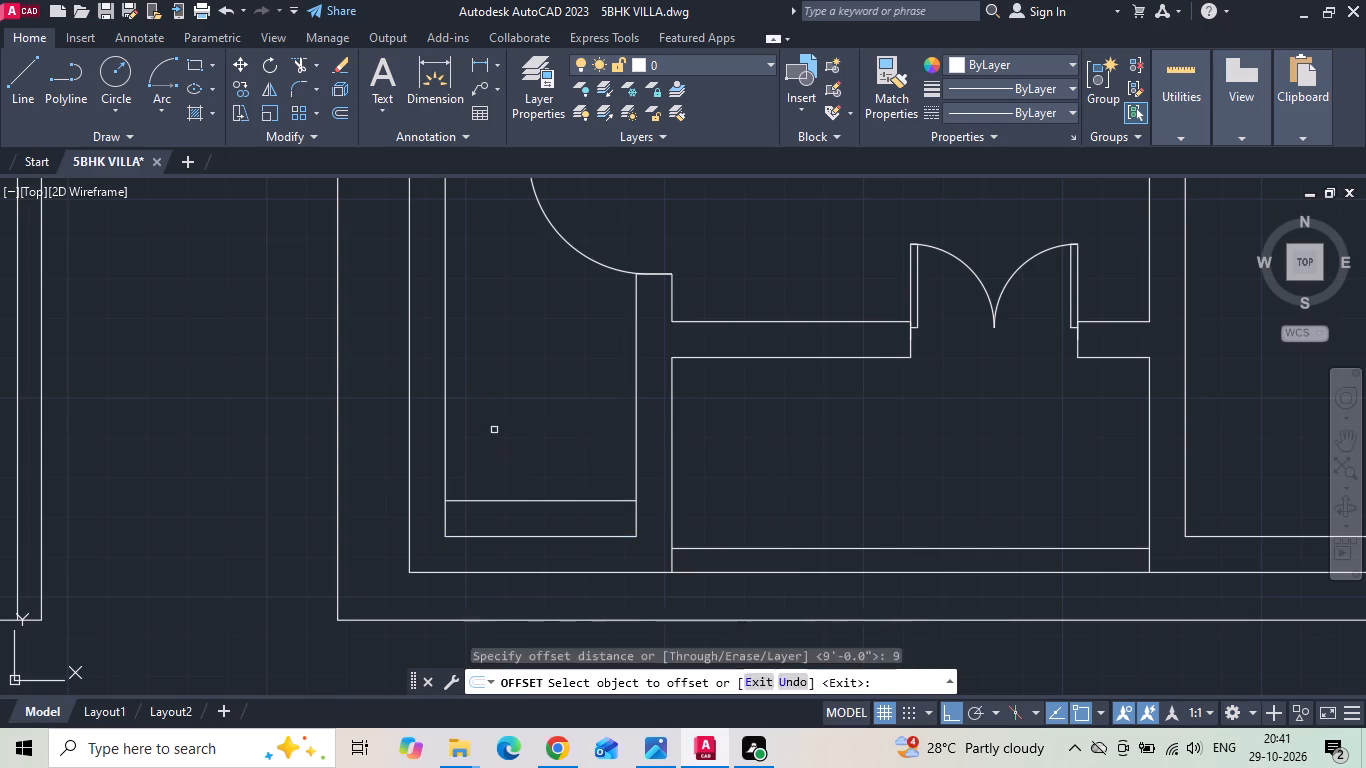
key("Escape")
Offset the new line in the common toilet 2' to the north.
type("O 2'")
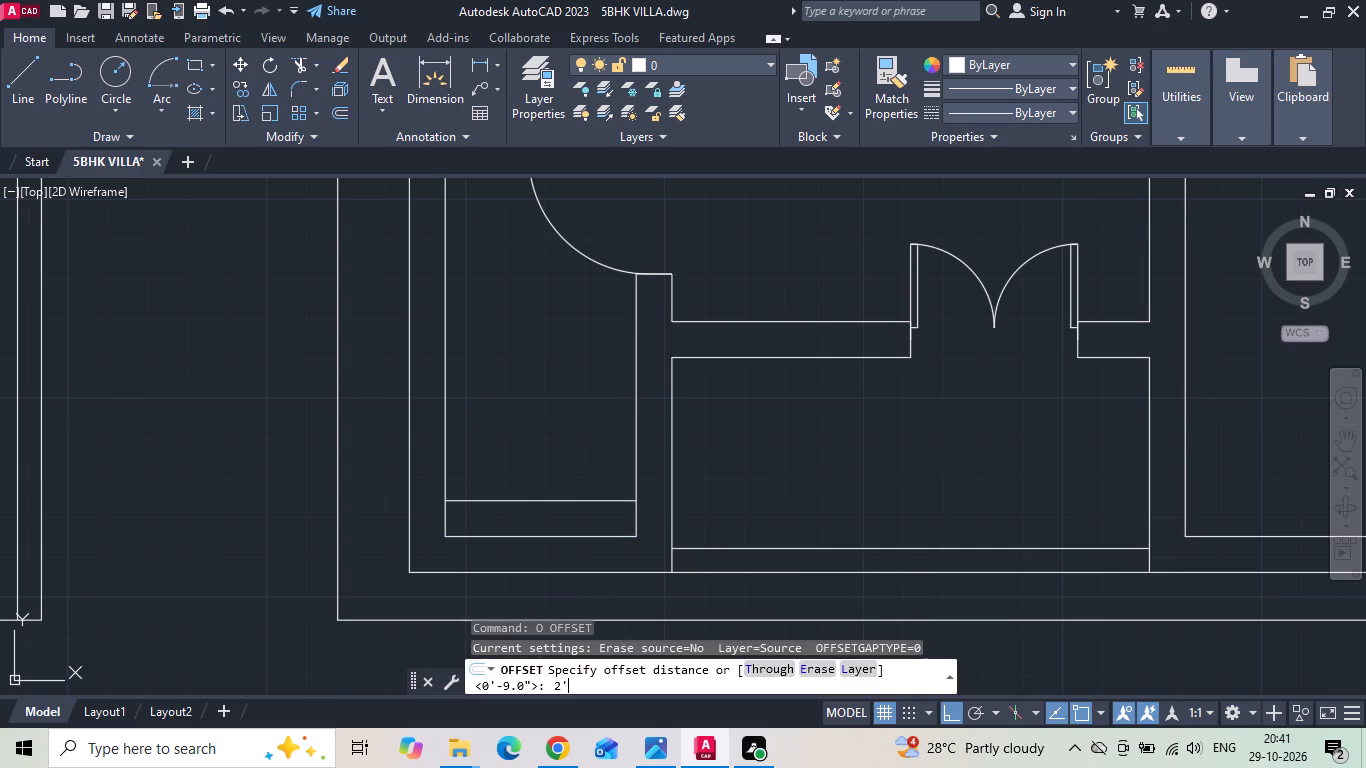
key("Return")
left_click(468, 503)
left_click(485, 437)
key("Escape")
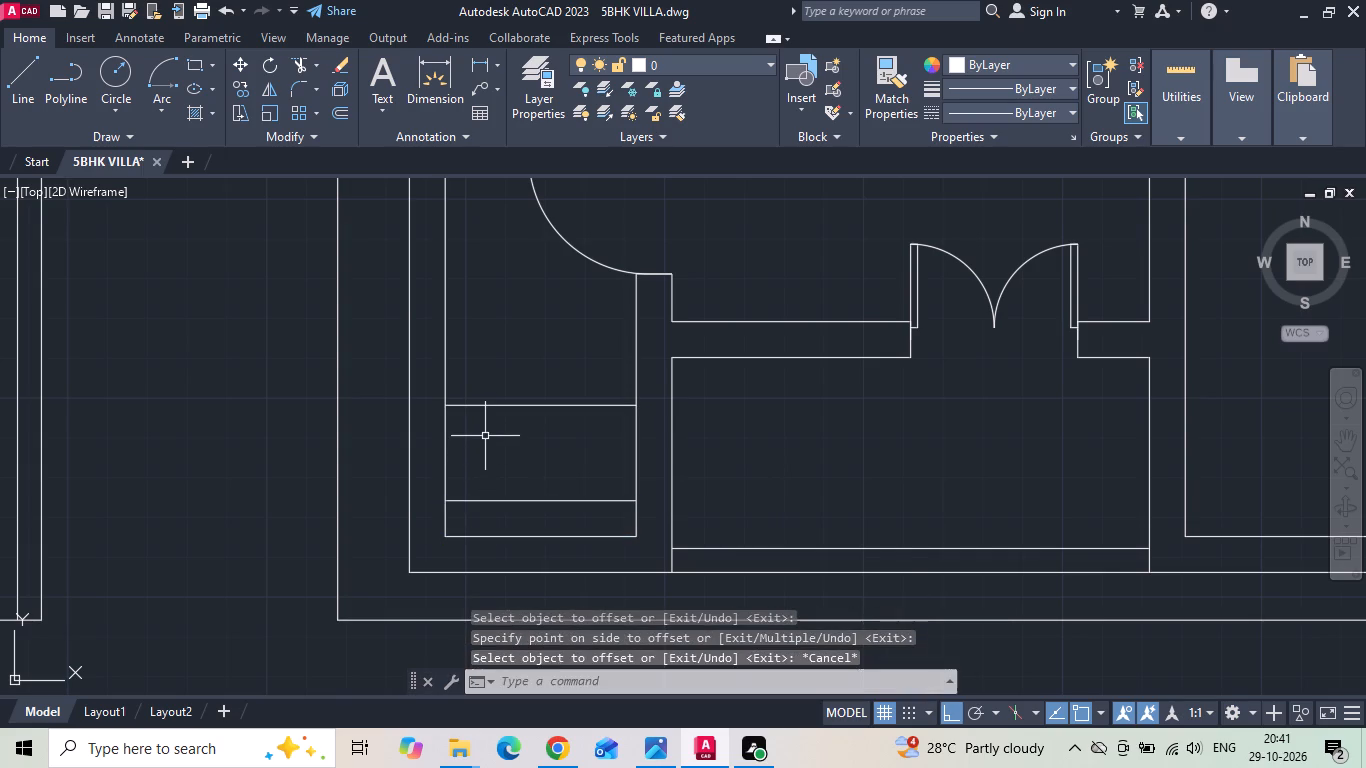
Extend both toilet window lines west to the outer face of the first floor's west wall.
type("EX")
key("space")
left_click_drag(460, 401, 460, 413)
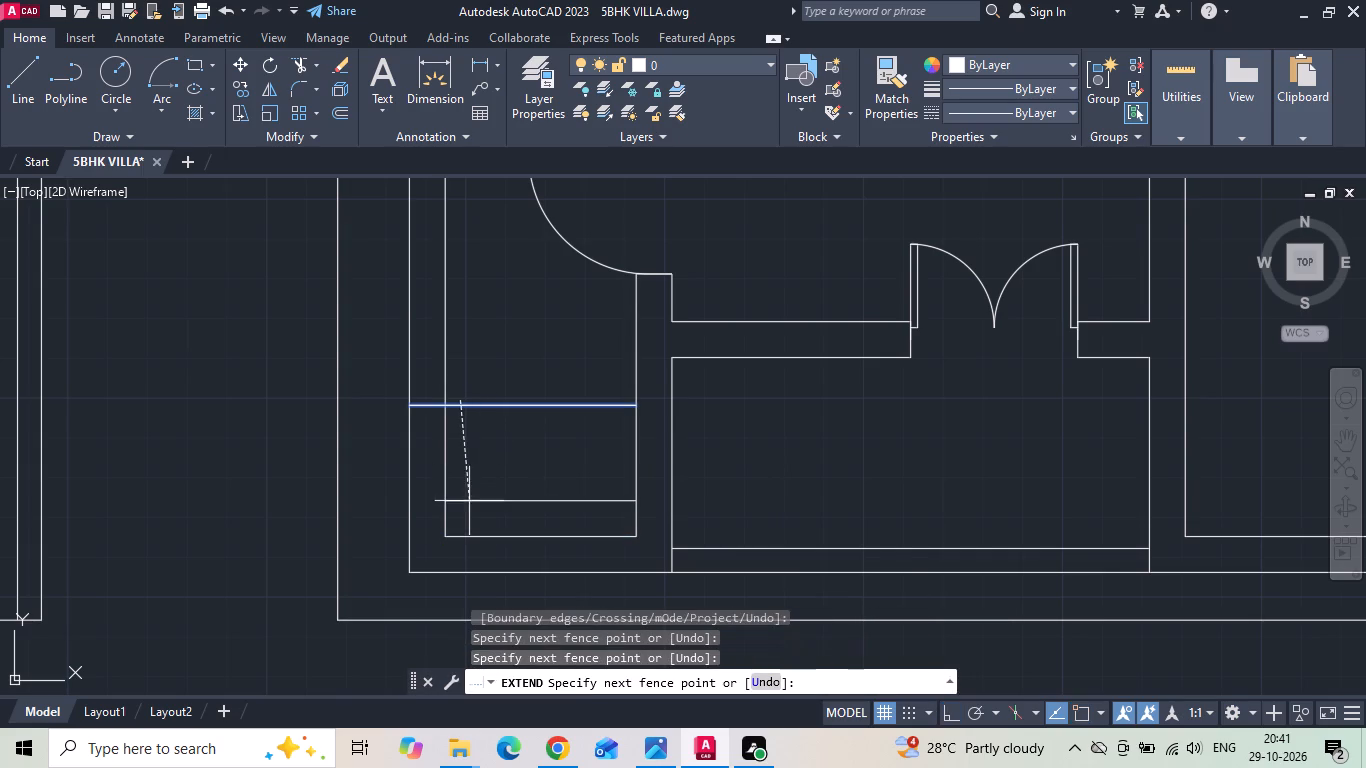
left_click(465, 512)
key("Escape")
Trim the parts of both window lines that lie inside the common toilet.
type("TR")
key("space")
key("space")
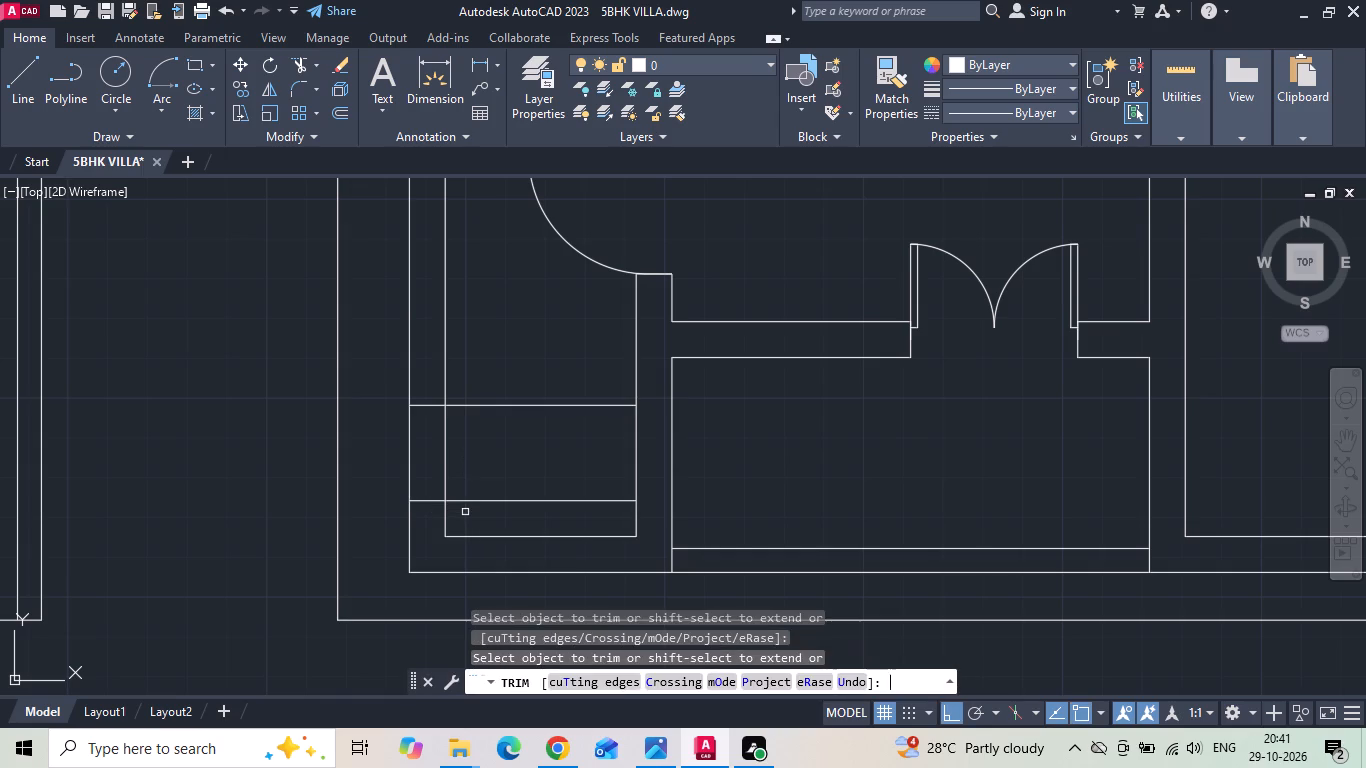
left_click_drag(470, 513, 480, 352)
scroll(483, 360, "down", 3)
key("Escape")
Draw a vertical line across the south wall of the first floor's southeast bedroom, from the inner face's midpoint to the outer face.
scroll(486, 364, "down", 2)
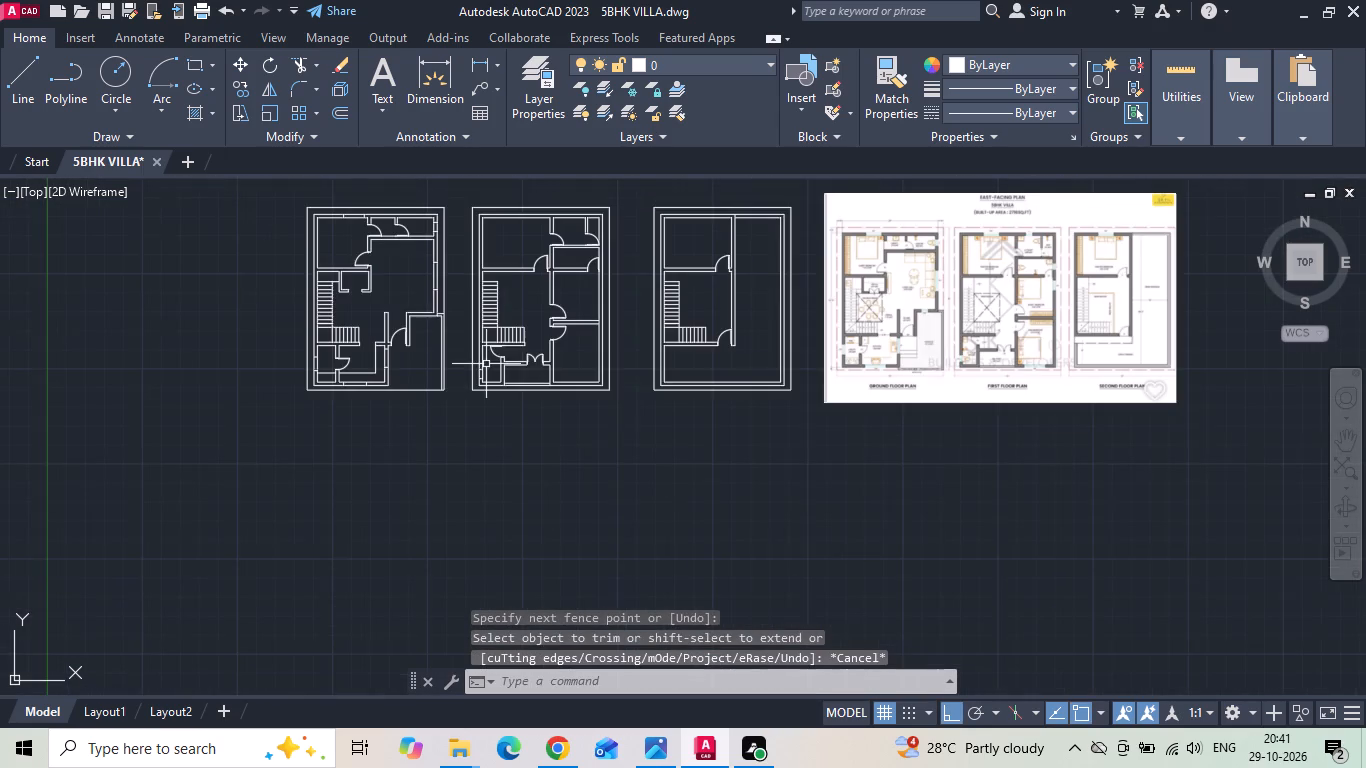
scroll(933, 364, "up", 2)
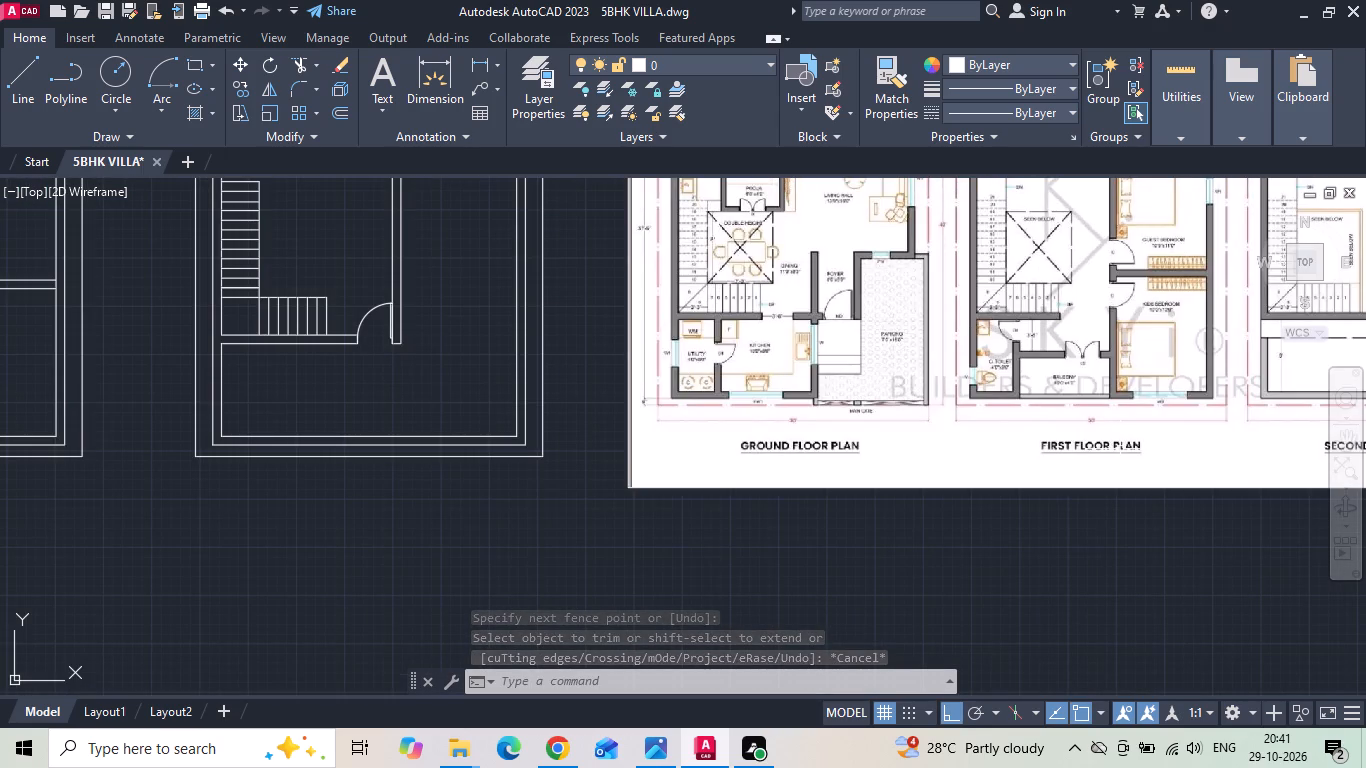
scroll(1121, 456, "down", 1)
scroll(1172, 422, "up", 3)
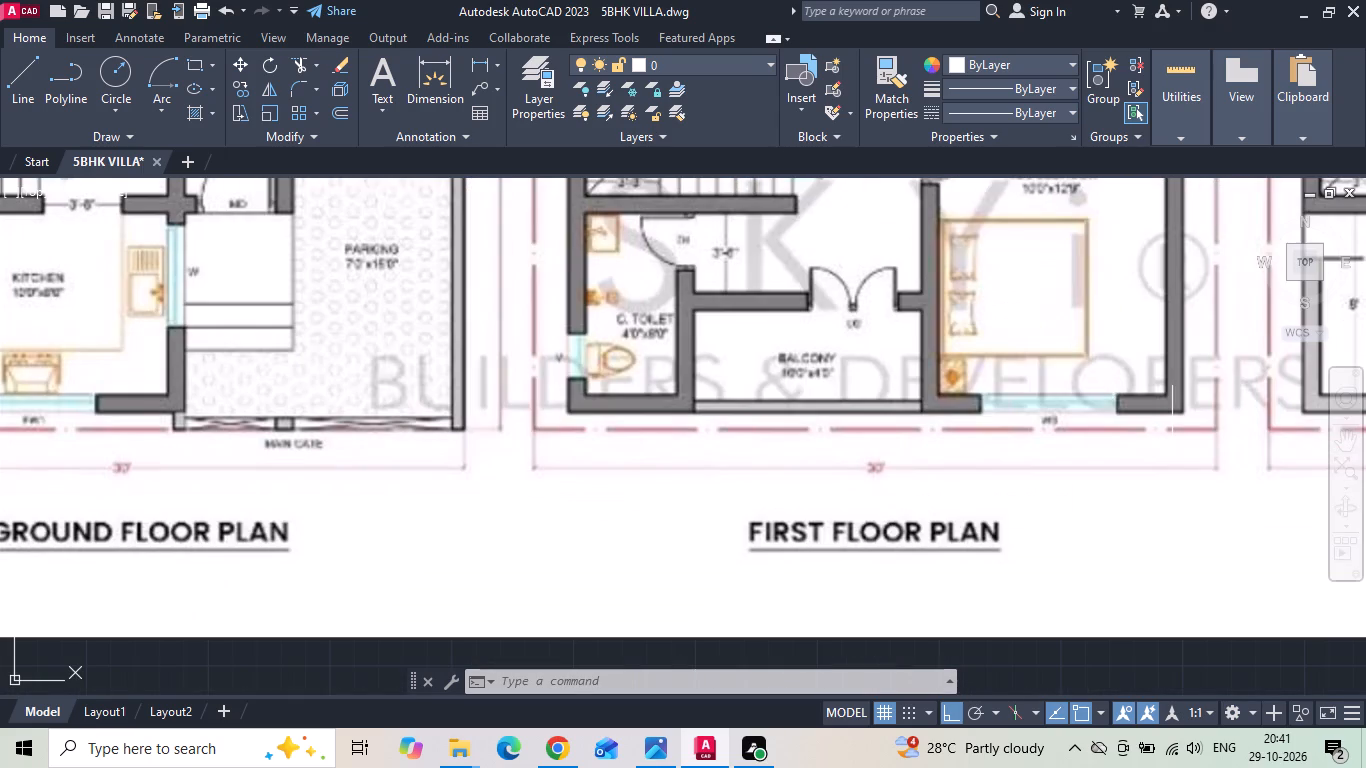
scroll(1172, 420, "down", 3)
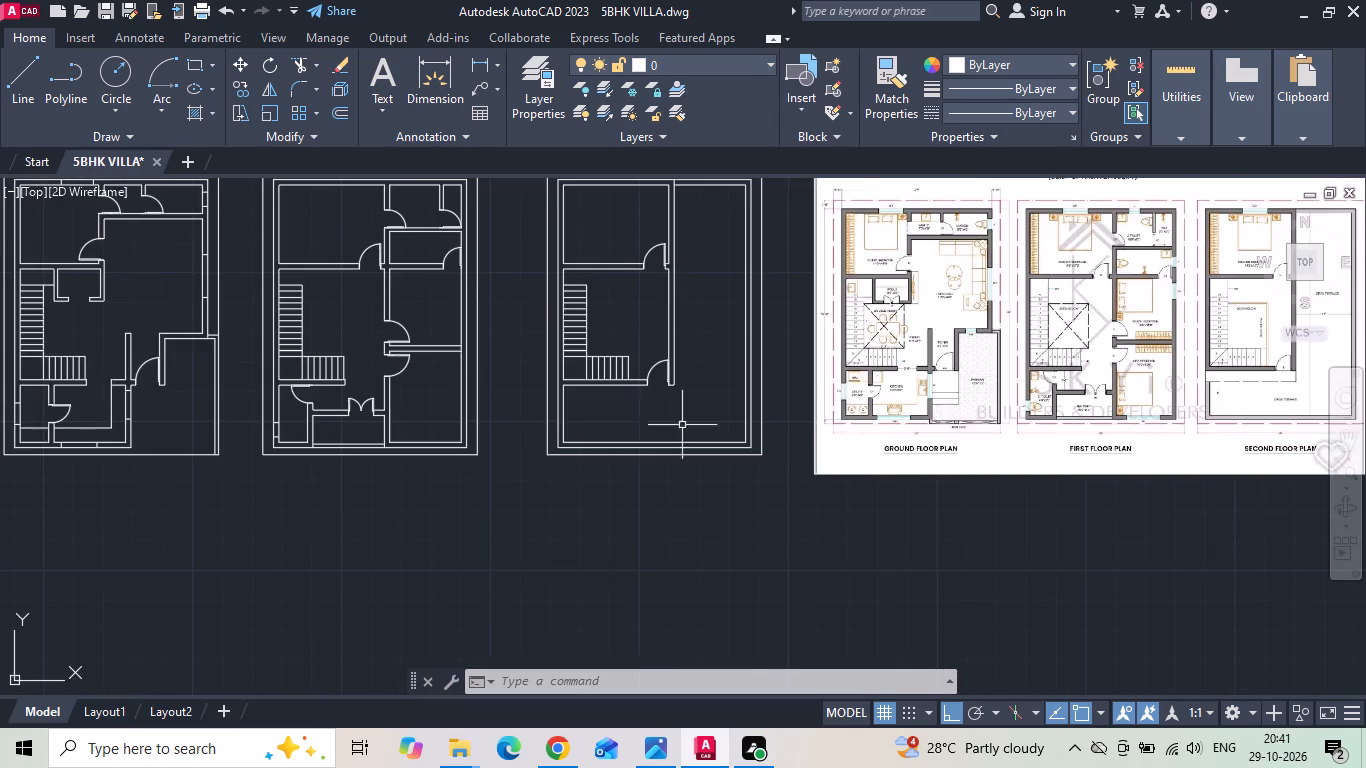
scroll(526, 432, "up", 3)
middle_click_drag(319, 424, 505, 424)
type("L")
key("space")
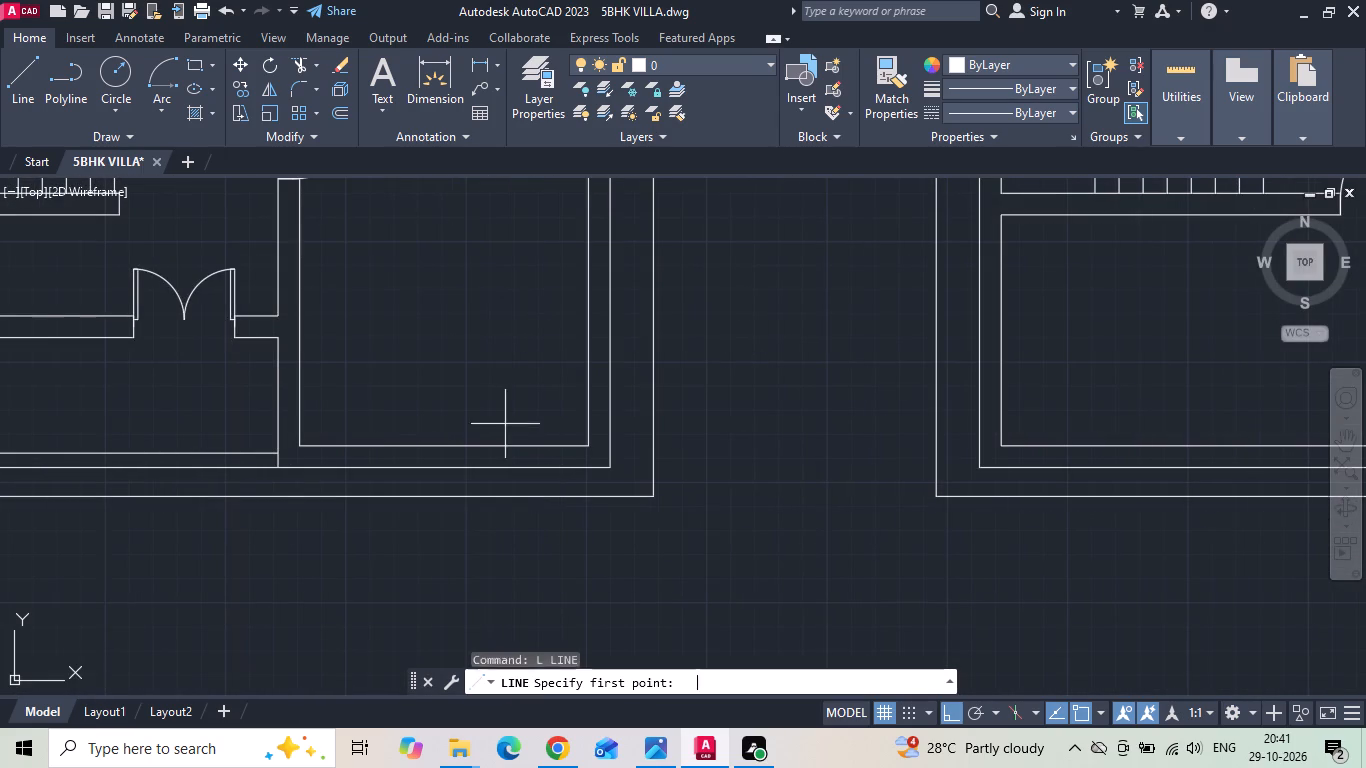
left_click(443, 447)
scroll(434, 466, "up", 1)
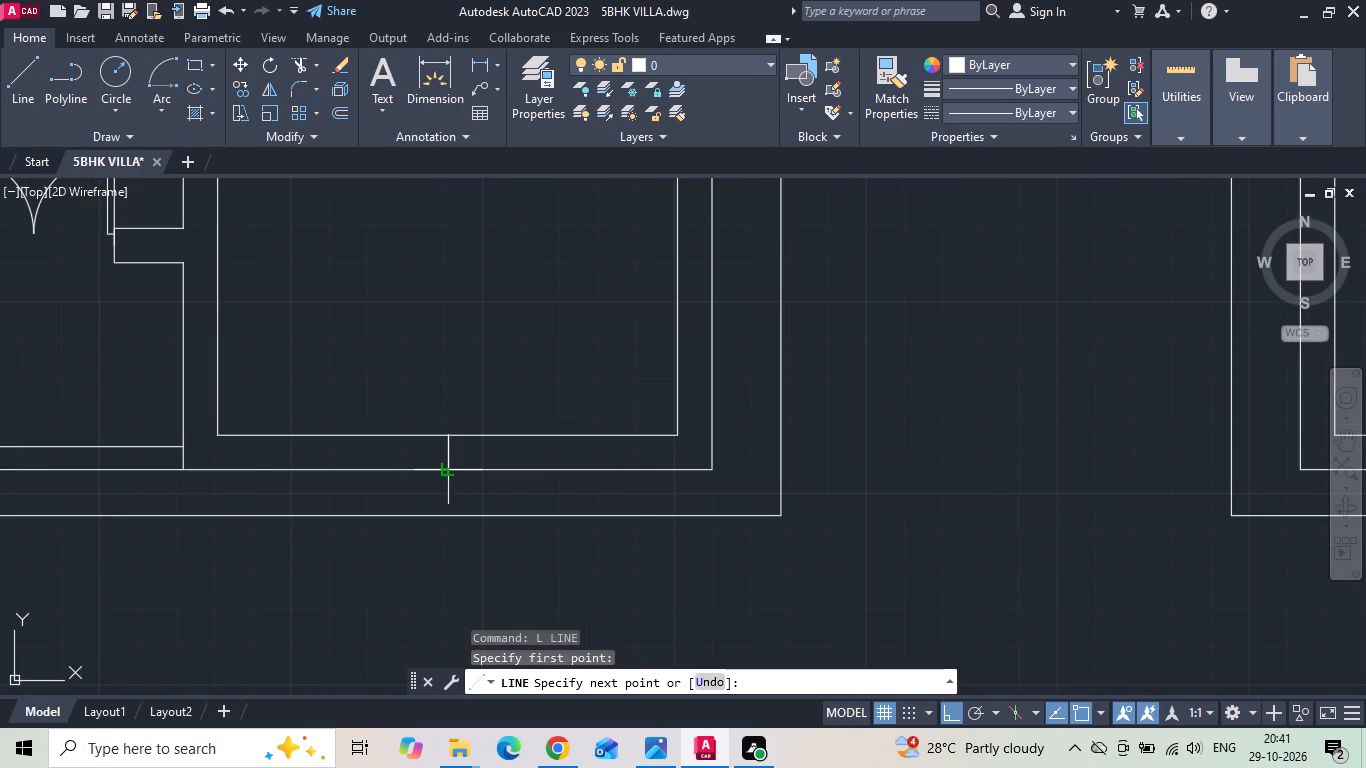
left_click(451, 468)
key("Escape")
Offset the midpoint line in the southeast bedroom's south wall 3' to the west and 3' to the east.
type("O 3'")
key("Return")
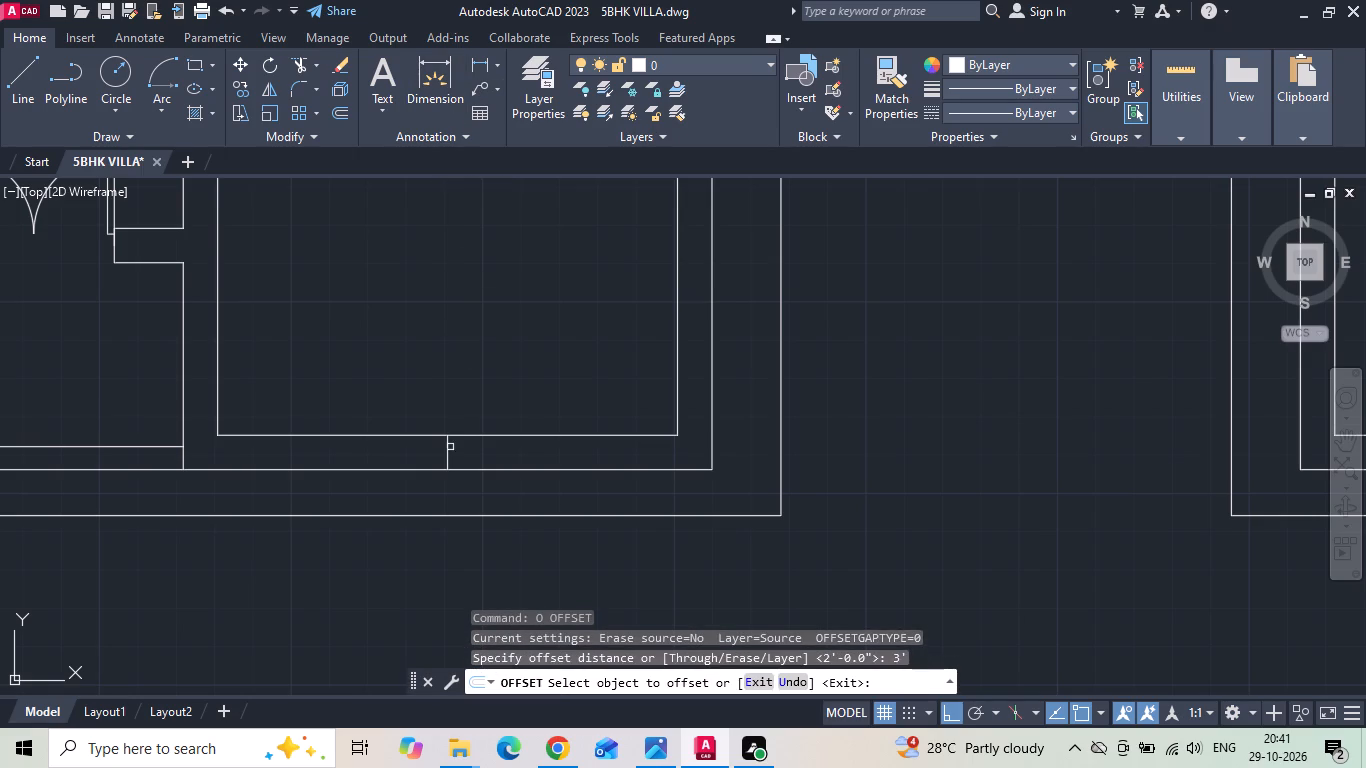
left_click(447, 457)
left_click(391, 450)
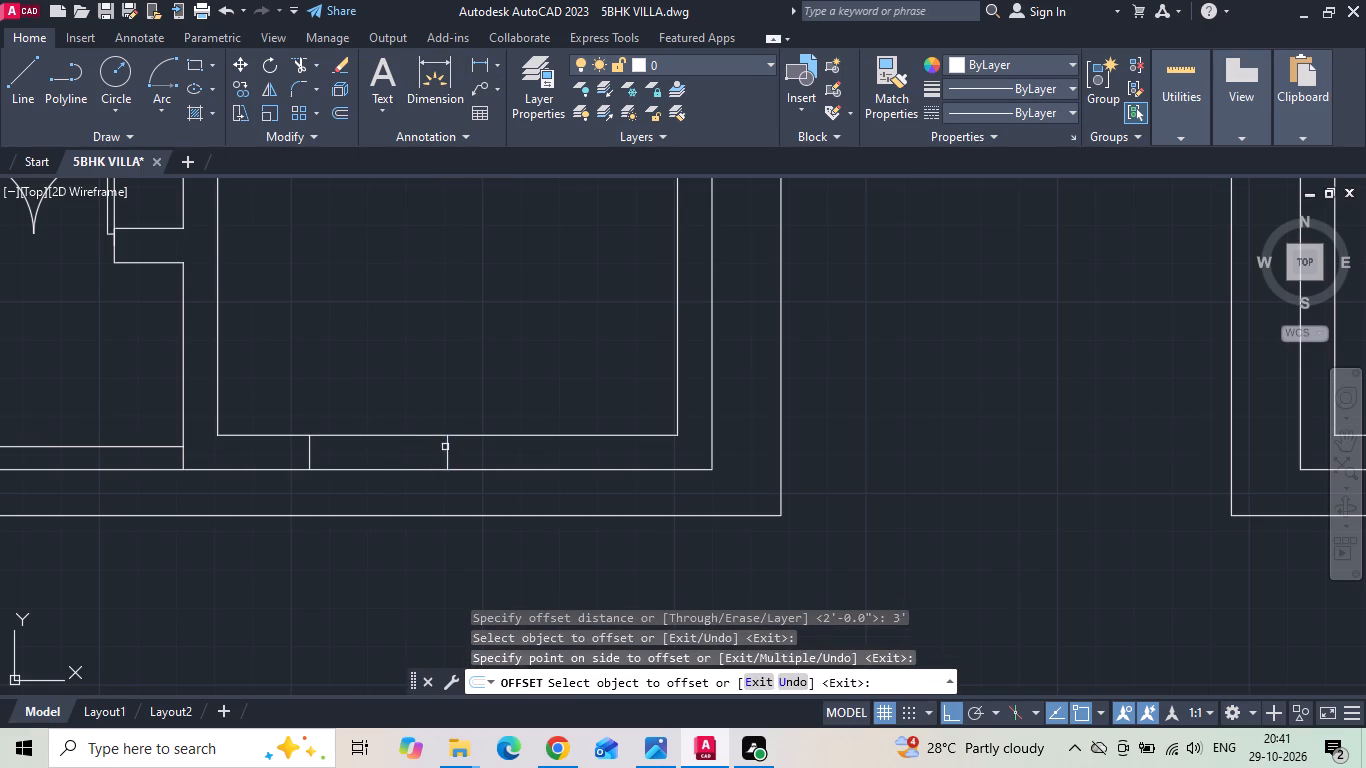
left_click(450, 449)
left_click(528, 448)
key("Escape")
Delete the original midpoint line between the two offset window lines in the bedroom's south wall.
left_click_drag(493, 456, 464, 460)
left_click(414, 455)
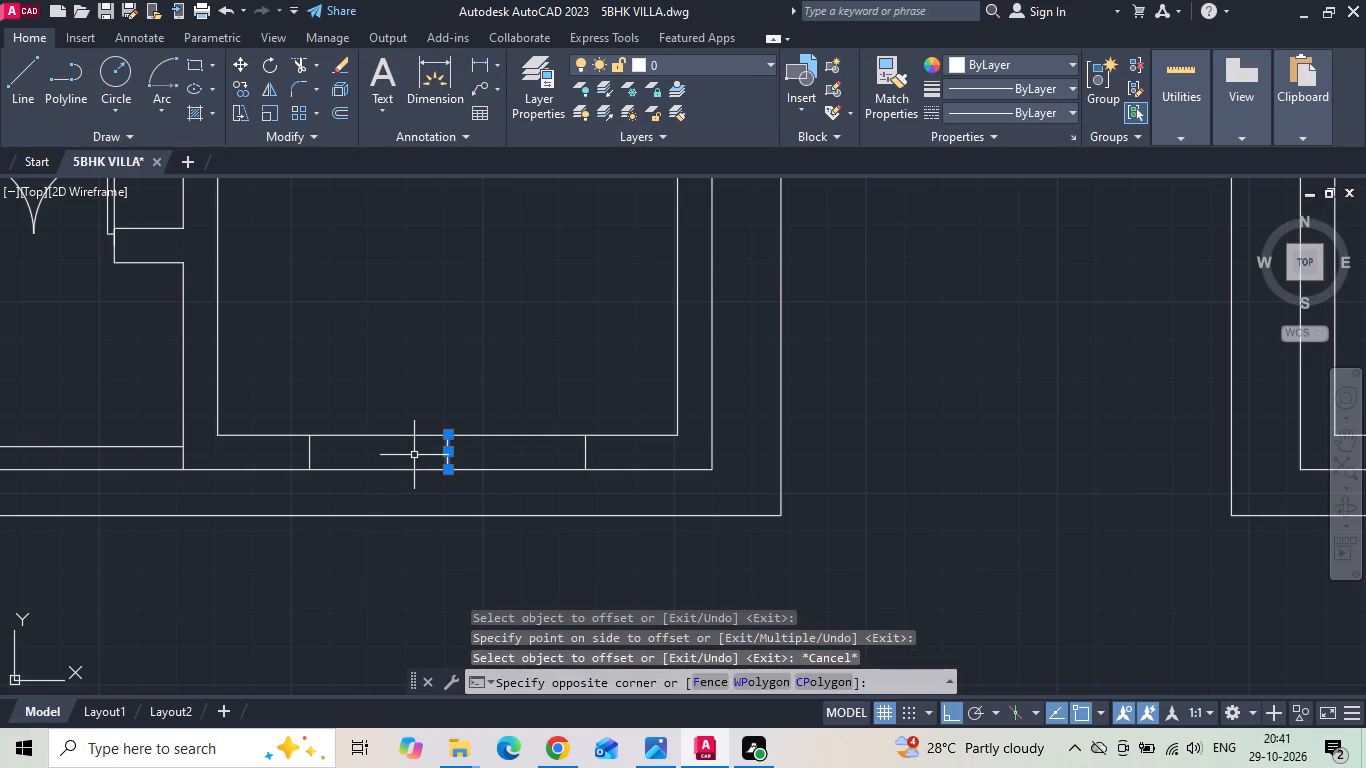
key("Delete")
Save the 5BHK VILLA drawing.
key("ctrl+s")
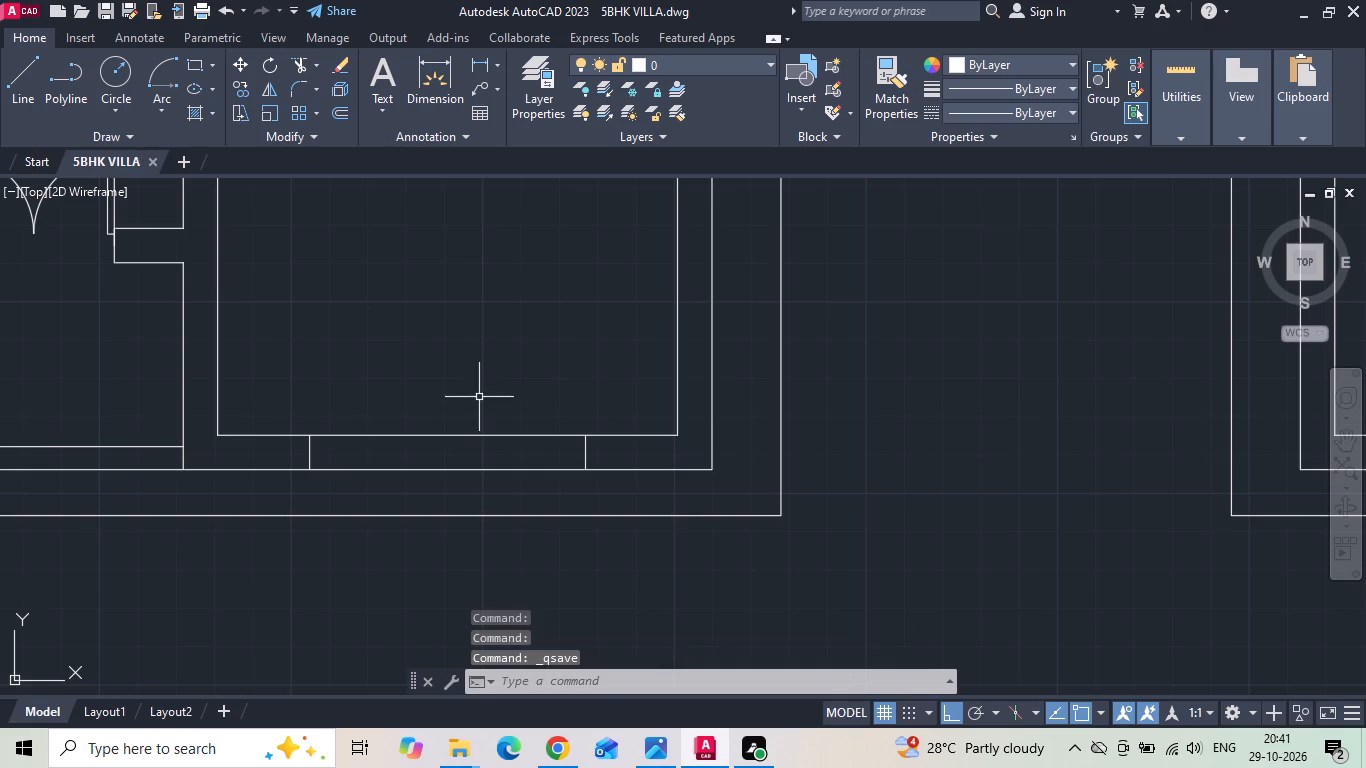
scroll(493, 443, "down", 3)
scroll(537, 542, "down", 1)
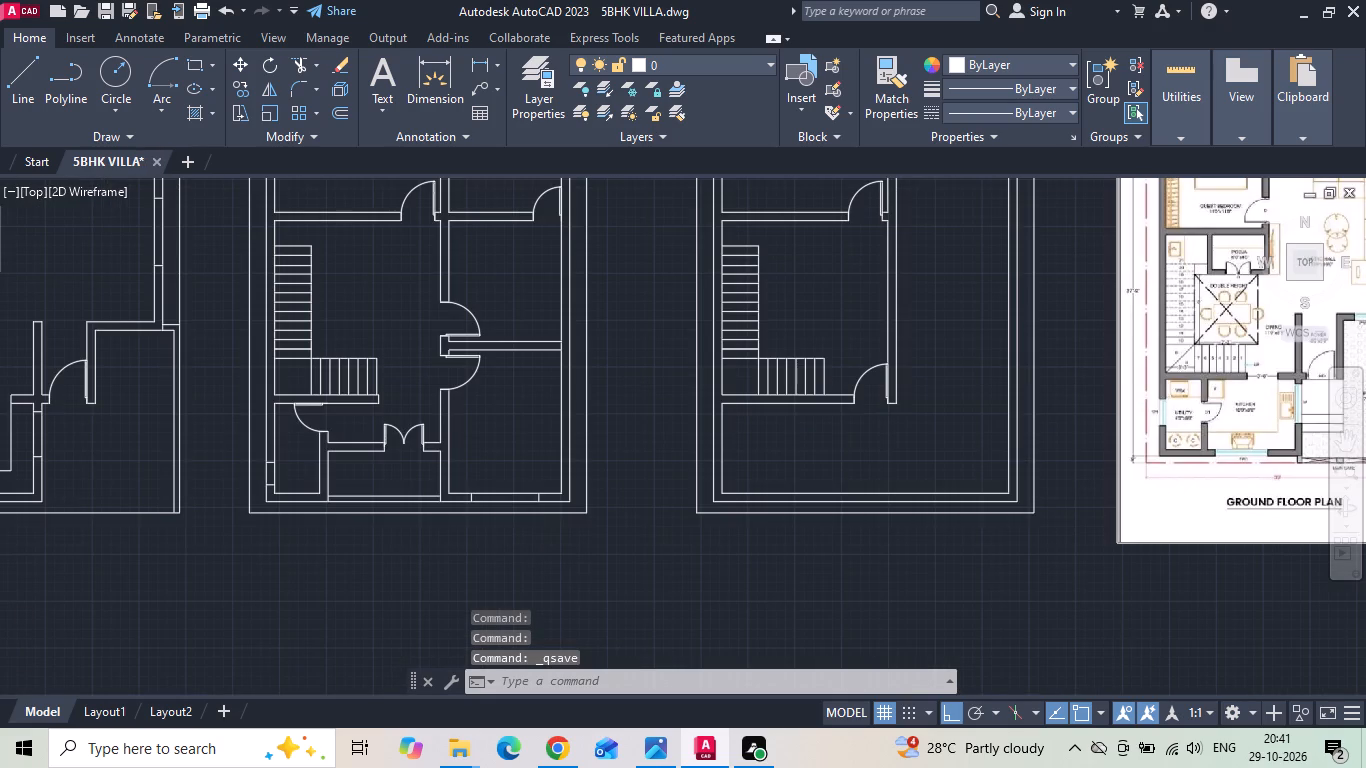
key("Escape")
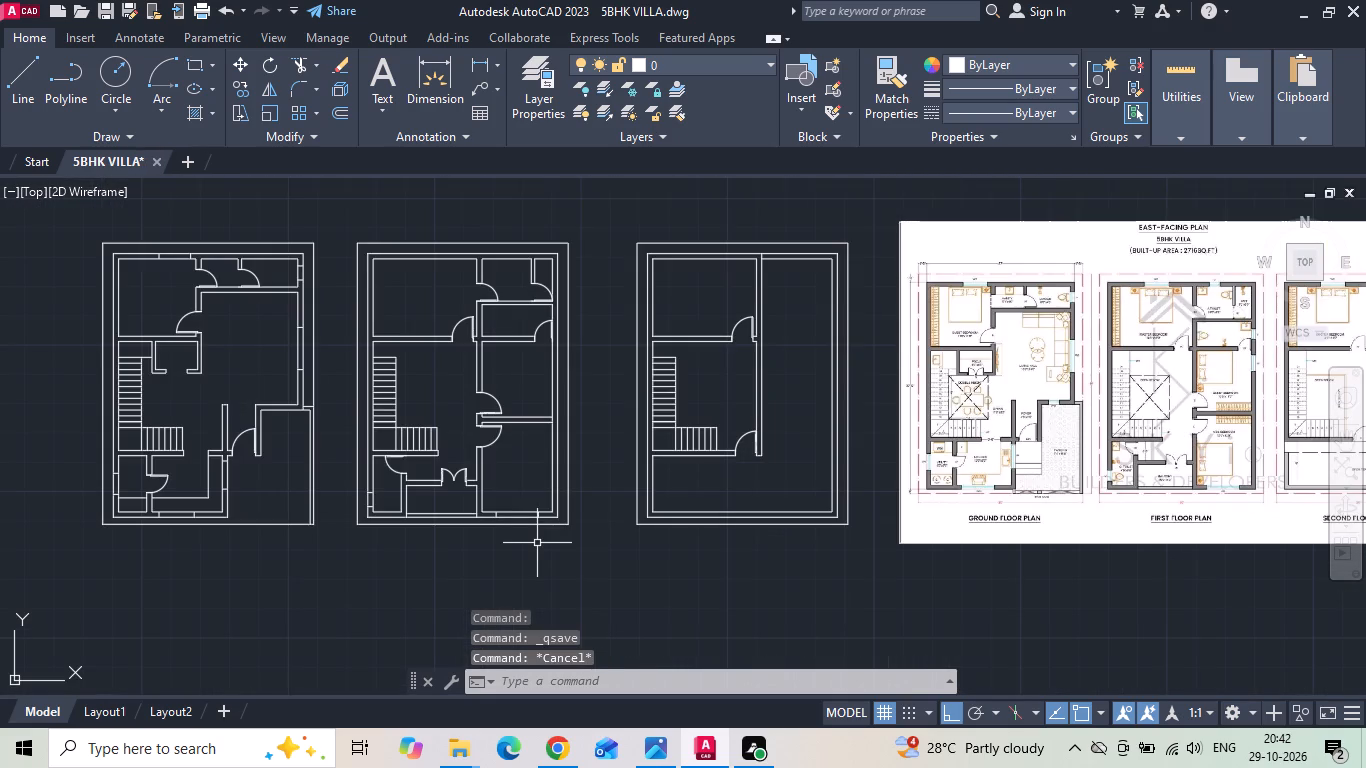
key("ctrl+s")
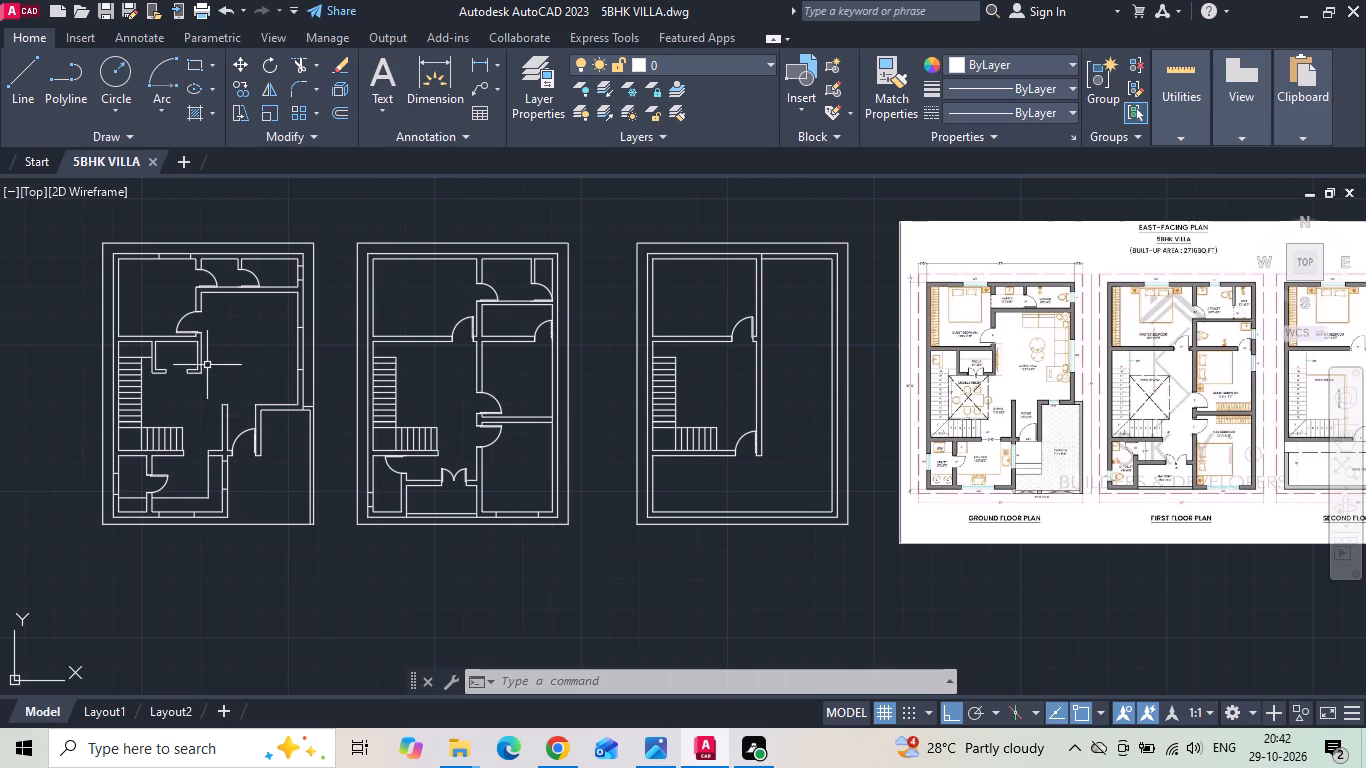
scroll(149, 241, "up", 1)
key("ctrl+s")
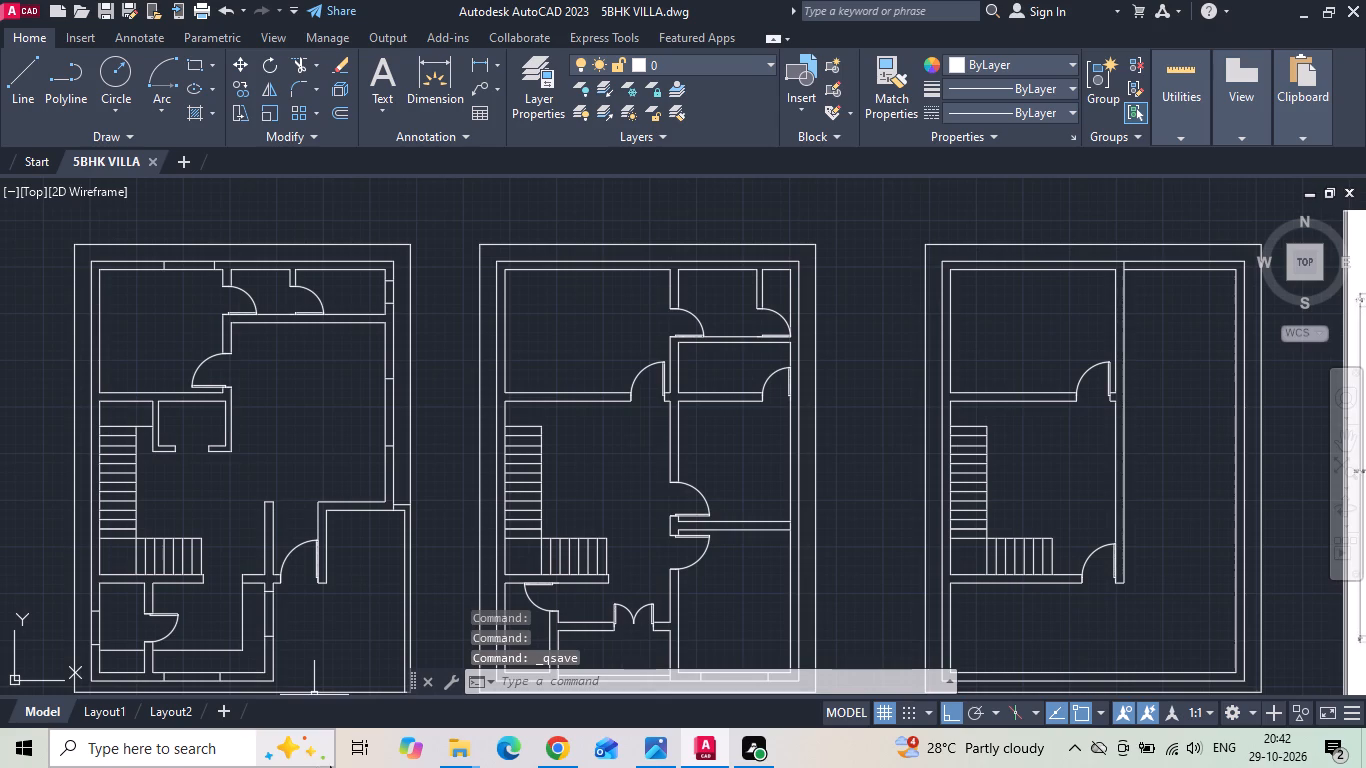
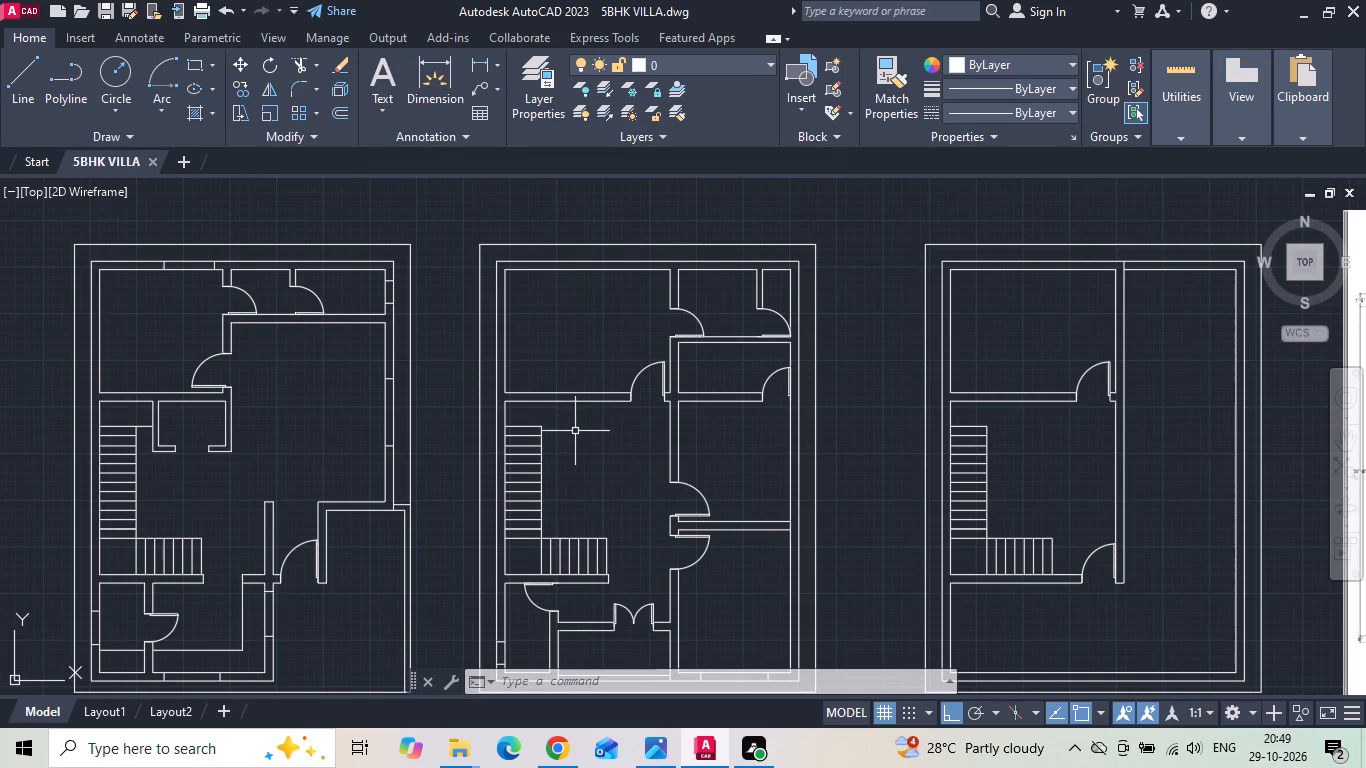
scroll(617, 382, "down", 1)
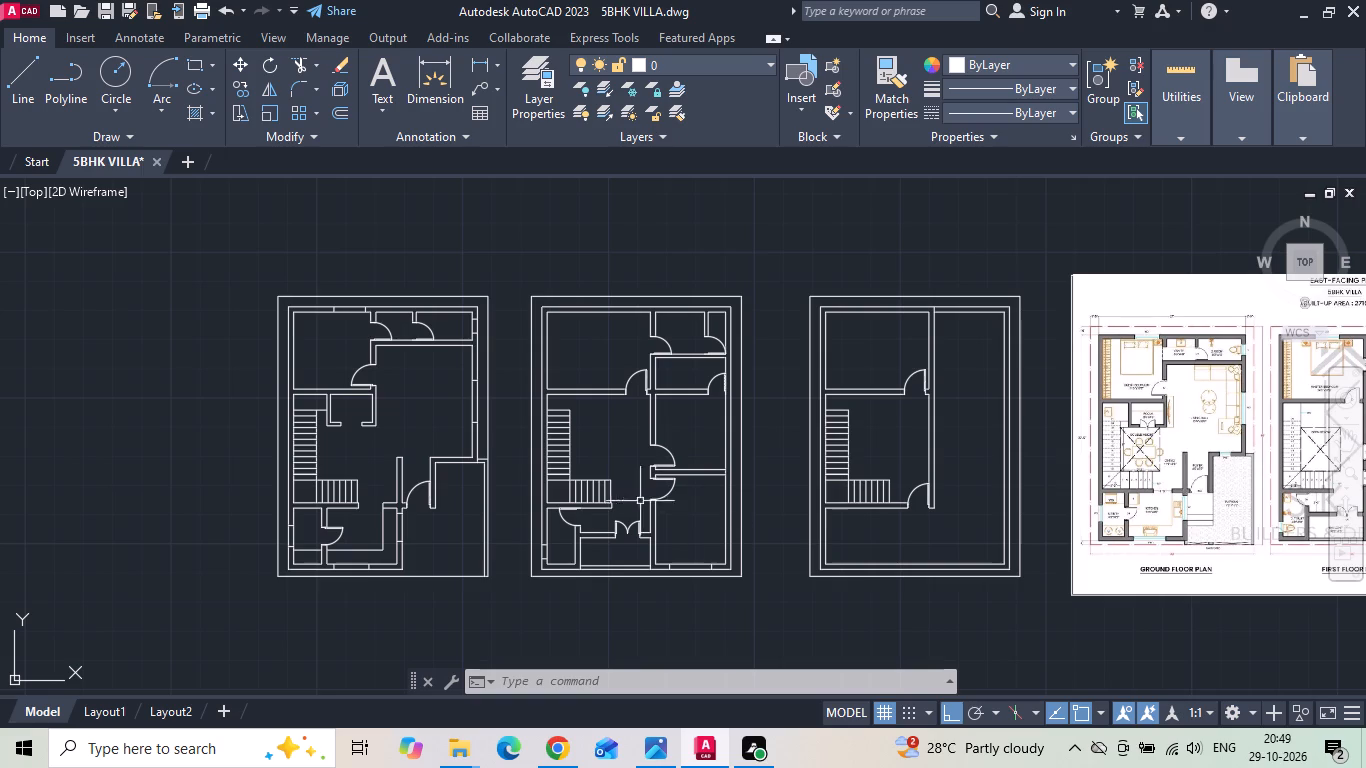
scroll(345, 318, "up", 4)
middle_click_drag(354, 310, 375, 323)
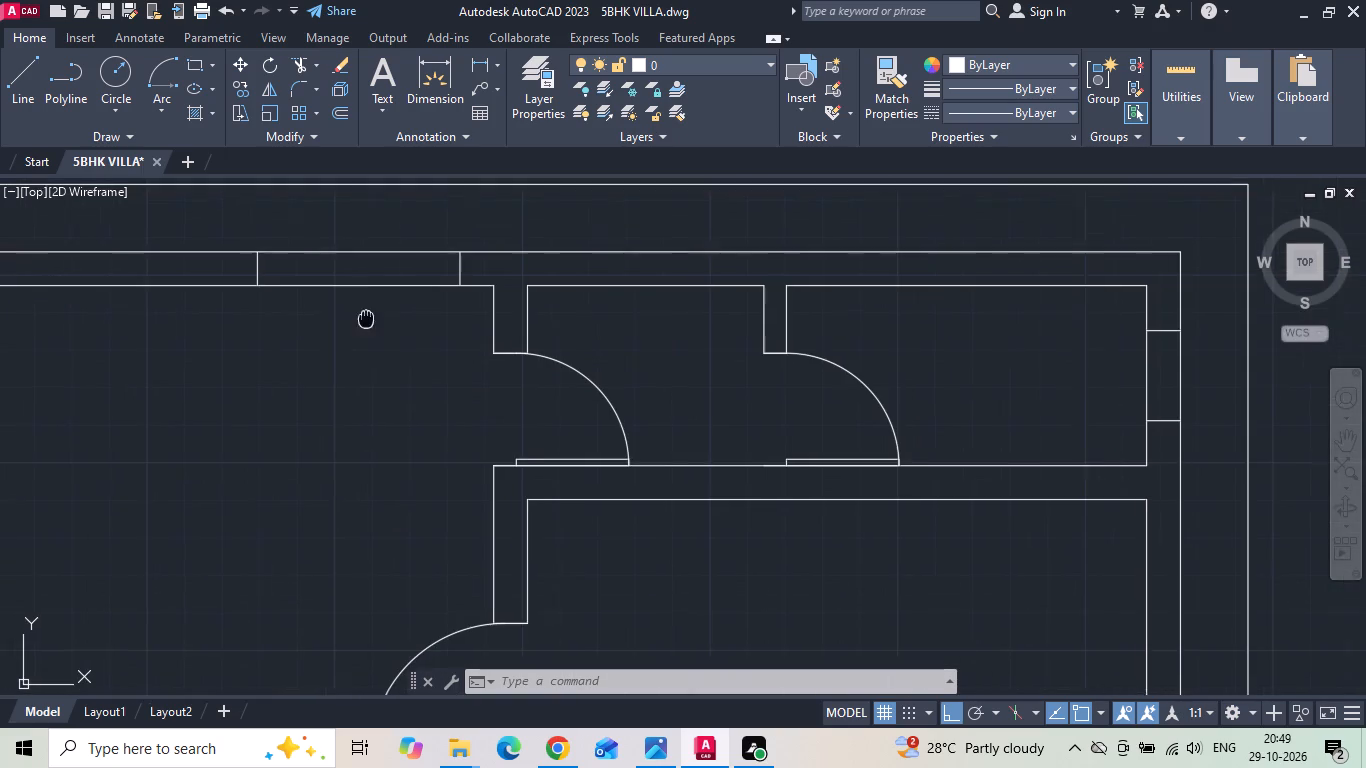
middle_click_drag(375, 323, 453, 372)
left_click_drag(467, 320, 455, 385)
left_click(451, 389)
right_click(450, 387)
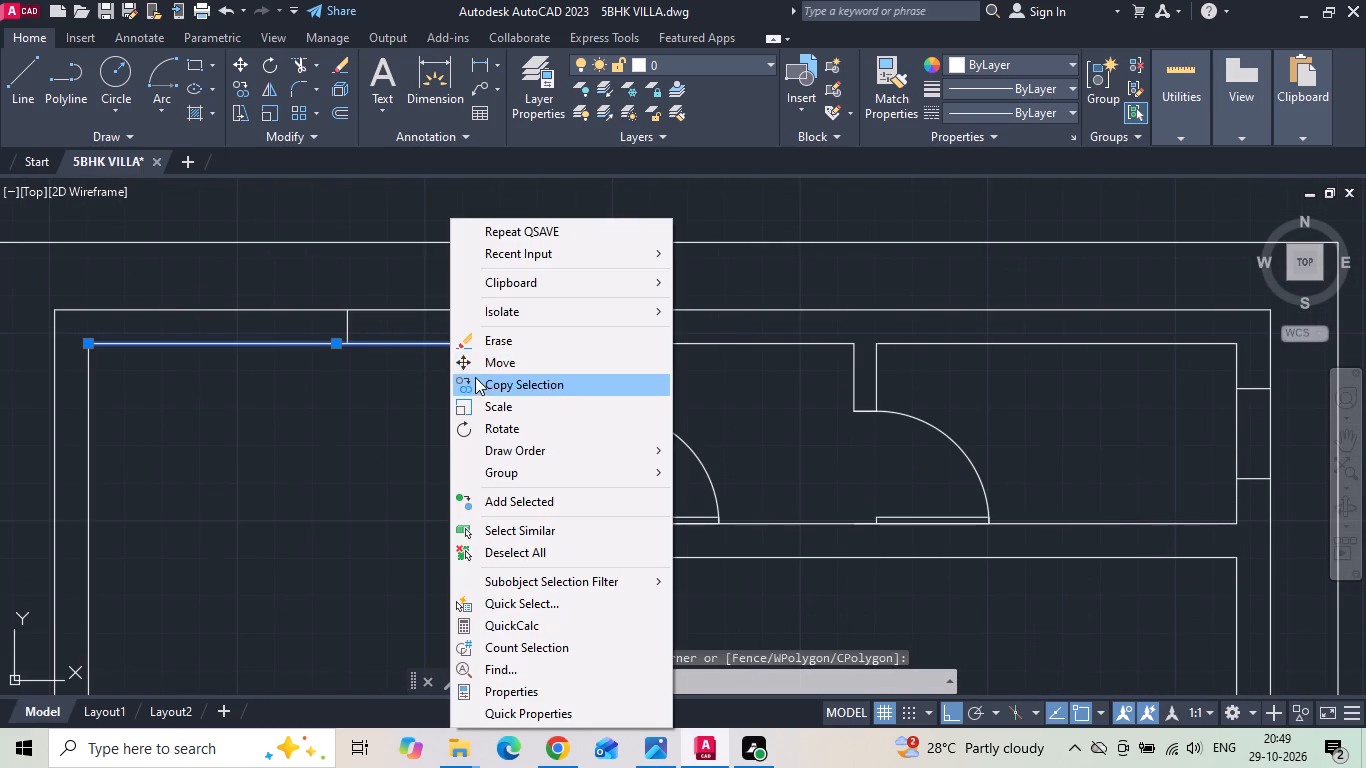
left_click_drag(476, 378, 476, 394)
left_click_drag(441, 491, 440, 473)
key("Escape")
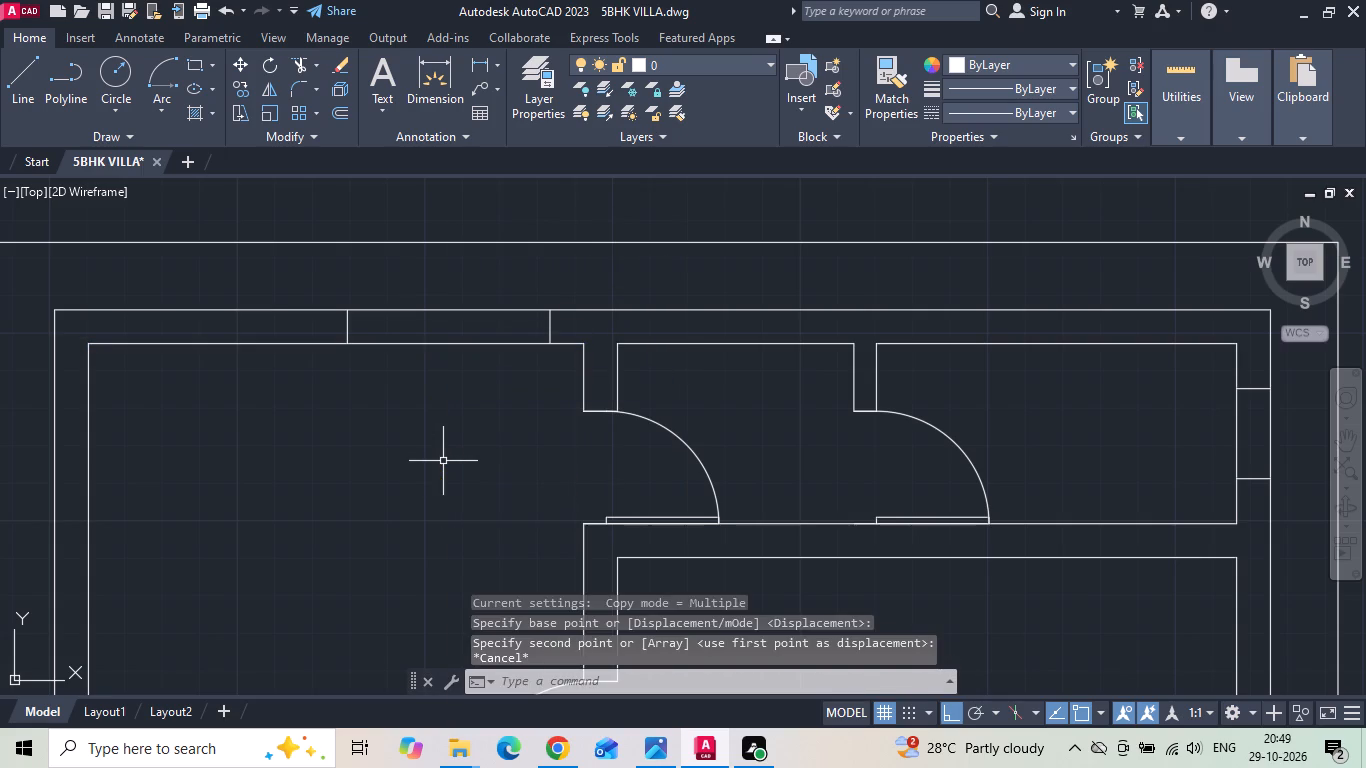
Draw a horizontal line through the middle of the upper wall's window opening in the leftmost floor plan, from jamb to jamb.
type("L")
key("space")
scroll(378, 314, "up", 2)
left_click_drag(298, 344, 308, 344)
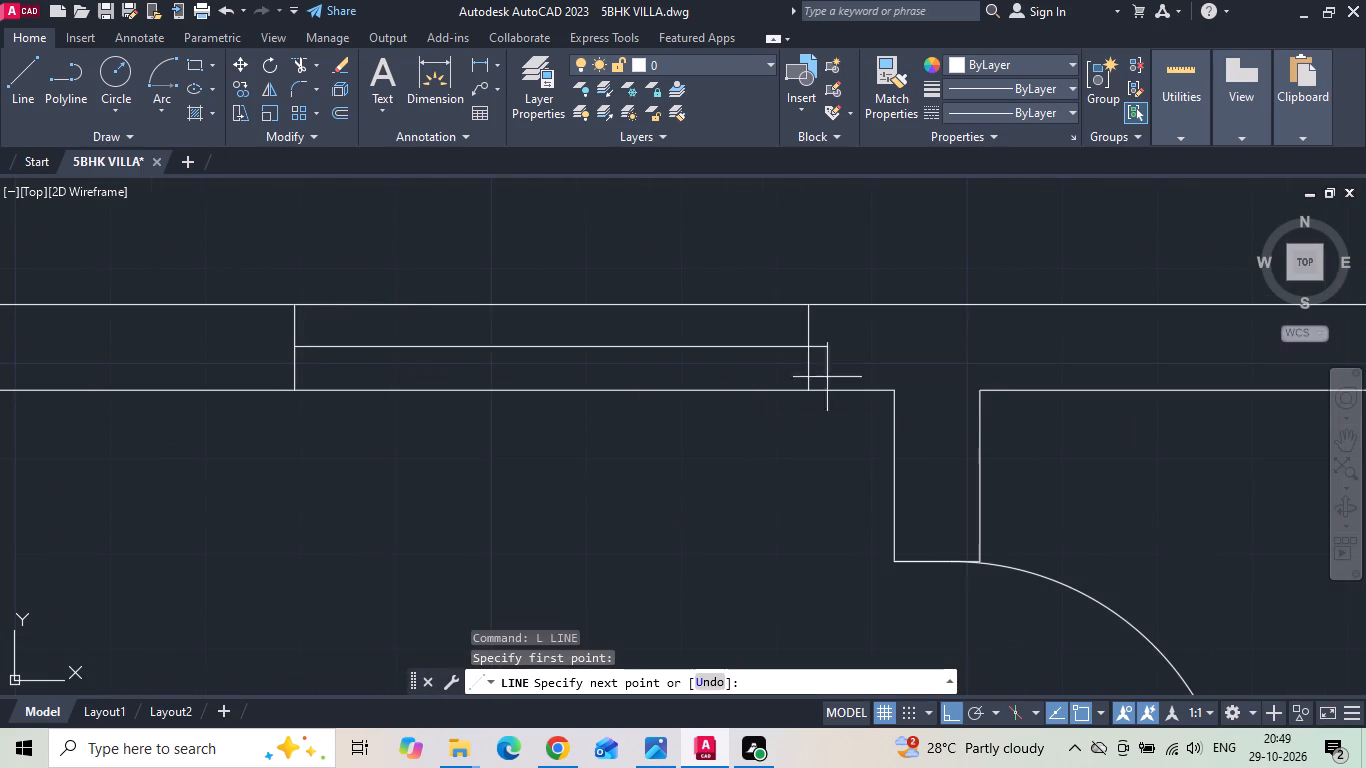
left_click(812, 346)
key("Escape")
Copy the window's centre line 0.5" above and 0.5" below itself.
left_click(666, 353)
left_click(659, 339)
right_click(659, 339)
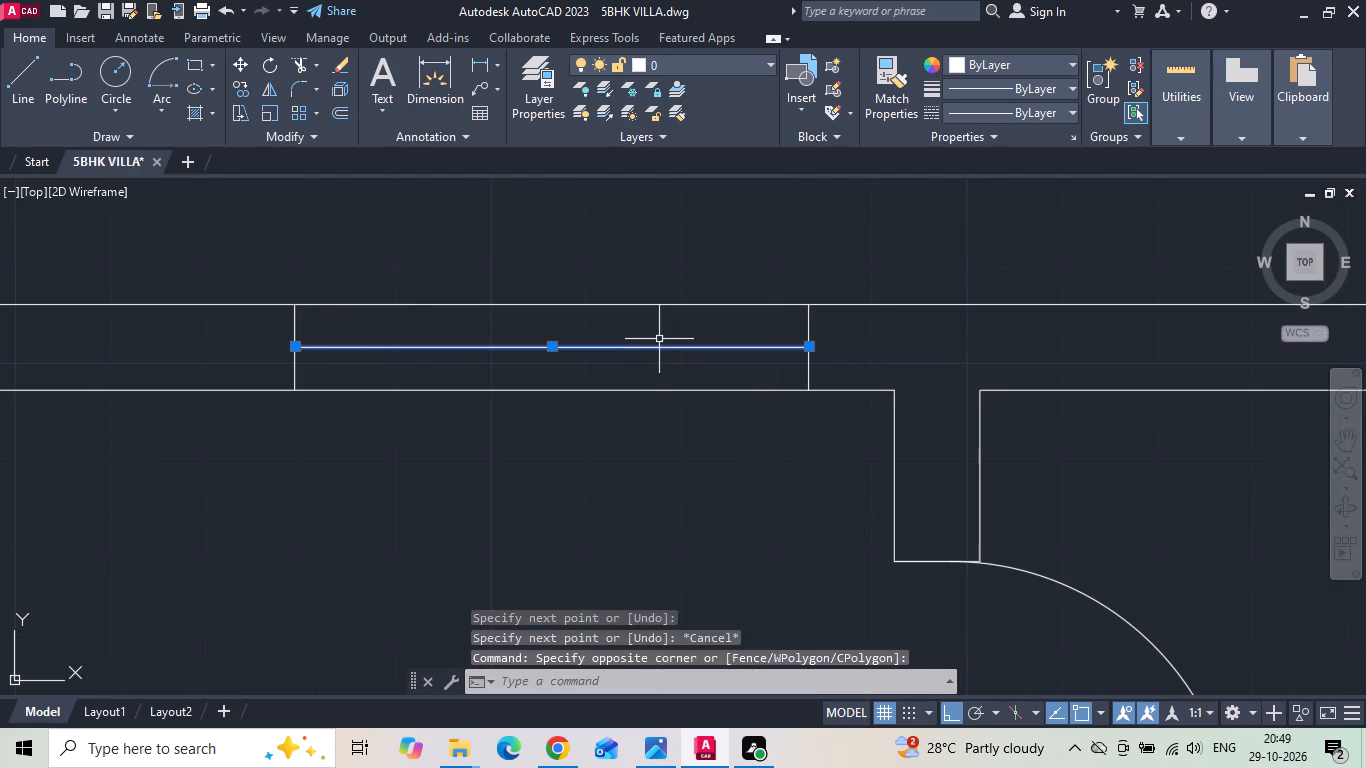
left_click(682, 383)
left_click(582, 478)
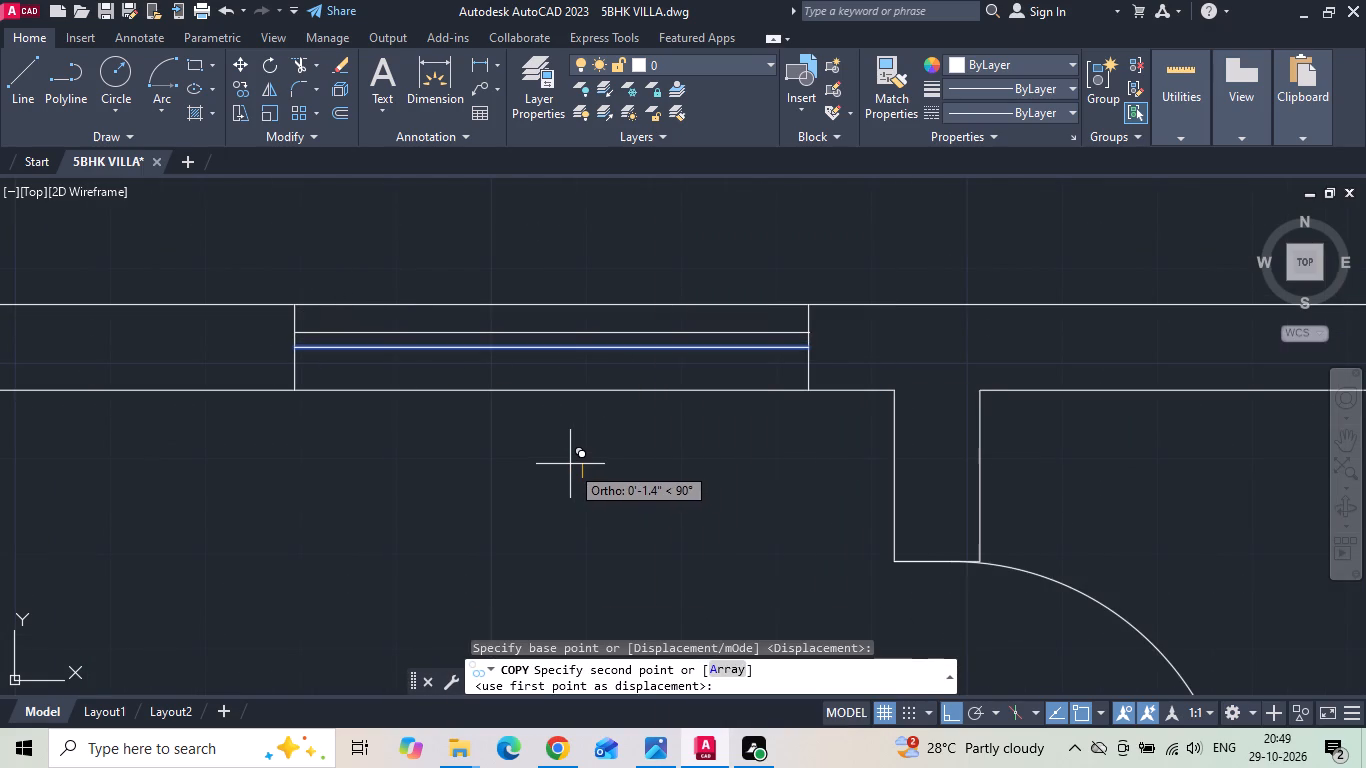
type(".5")
key("Return")
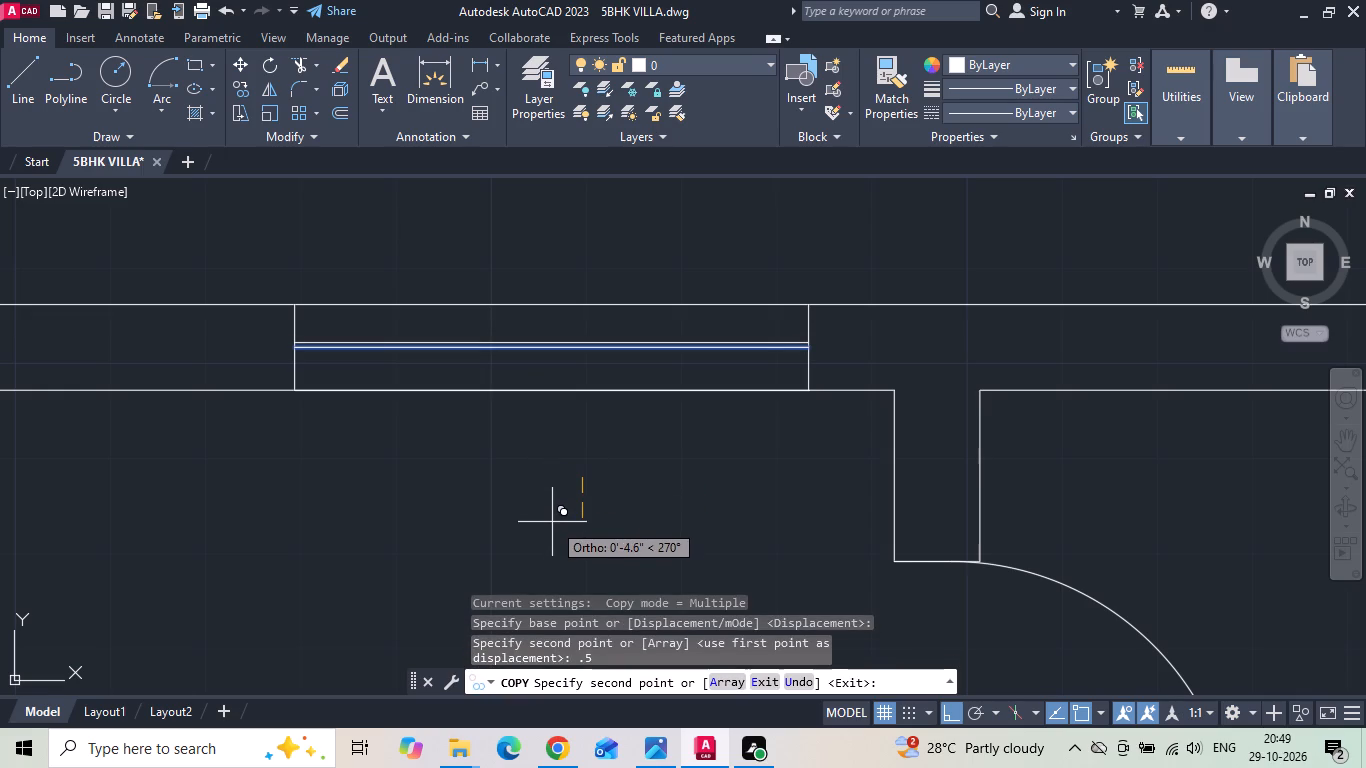
type(".5")
key("Return")
key("Escape")
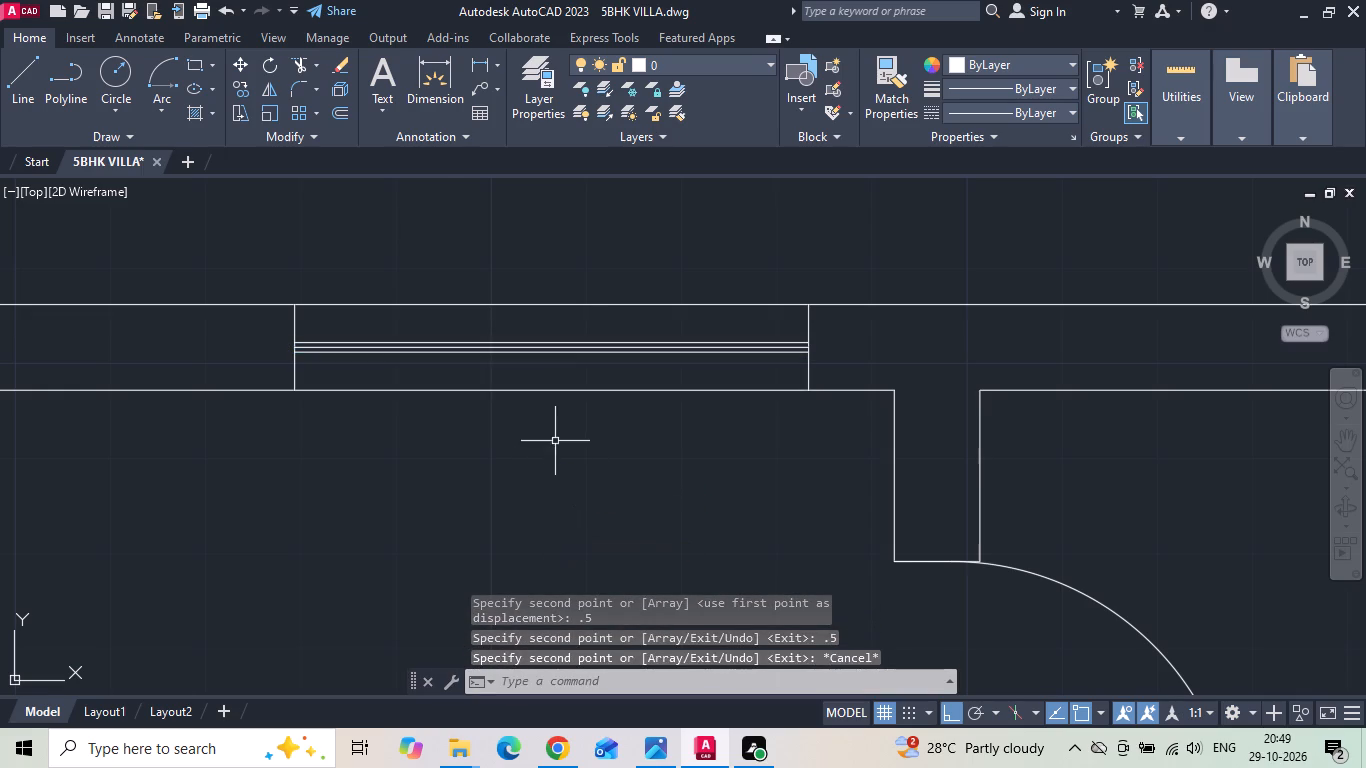
Delete the original centre line between the two copied window lines.
scroll(560, 313, "up", 2)
left_click(490, 395)
left_click(448, 406)
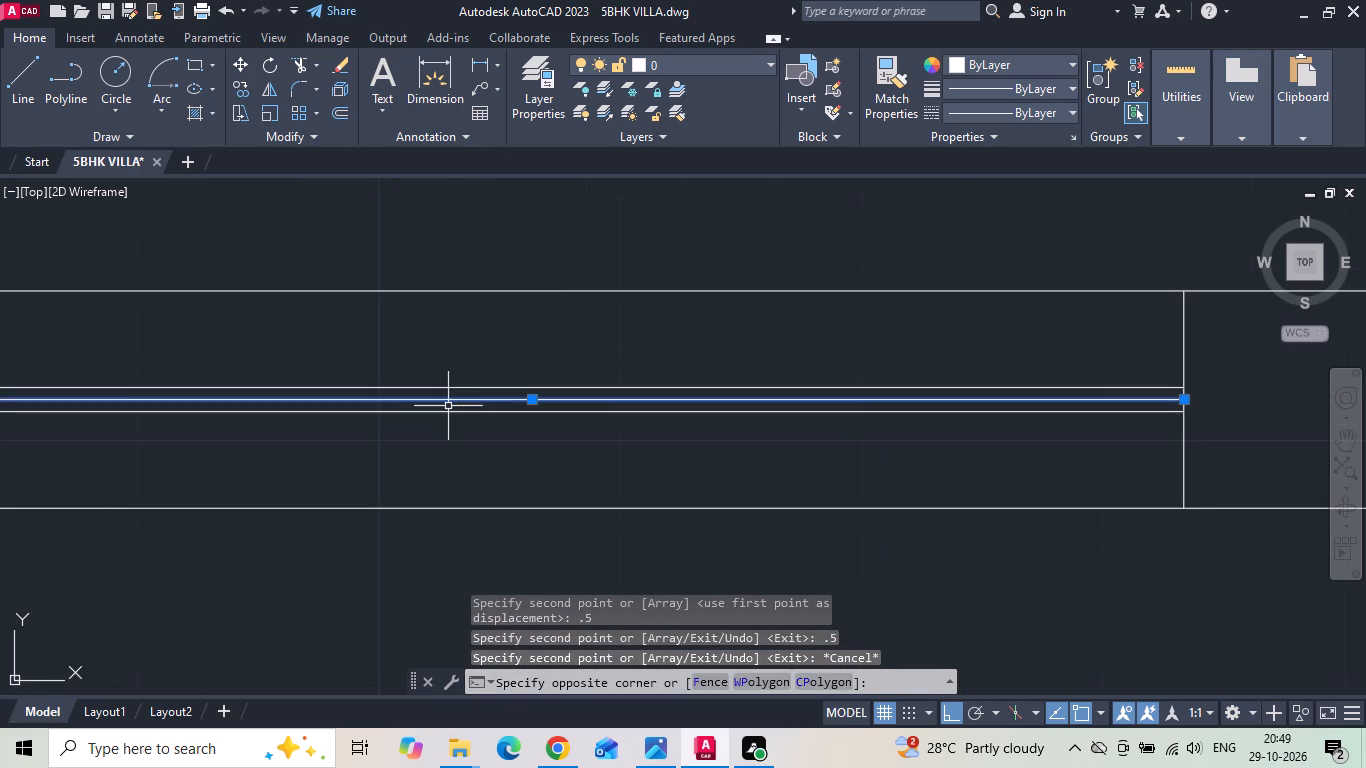
key("Delete")
Copy the upper window's two glass lines into the bottom wall's window opening, aligning them with its right inner jamb corner.
scroll(445, 406, "down", 4)
middle_click_drag(784, 428, 510, 357)
scroll(511, 343, "down", 2)
scroll(401, 332, "up", 4)
left_click_drag(377, 358, 365, 368)
left_click(354, 376)
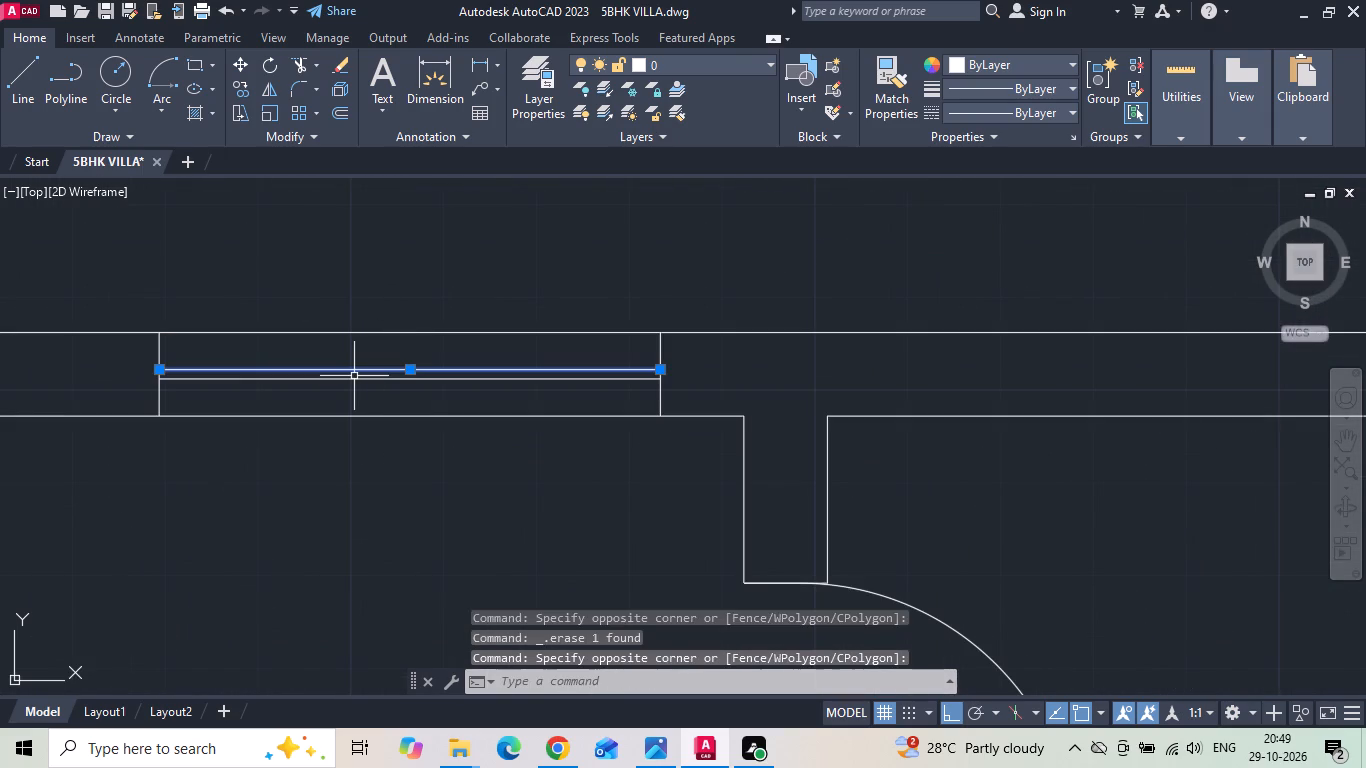
left_click(353, 378)
right_click(343, 350)
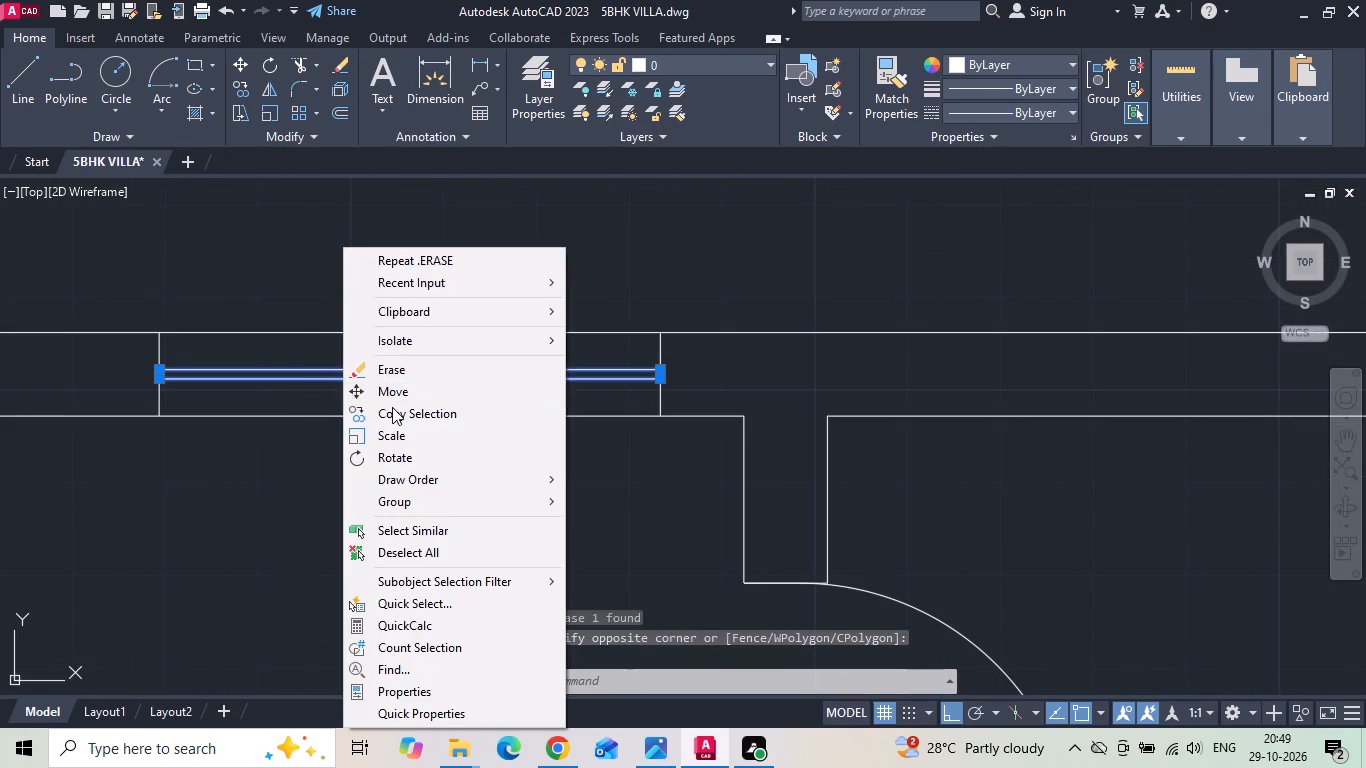
left_click(391, 410)
left_click(658, 330)
scroll(674, 282, "down", 6)
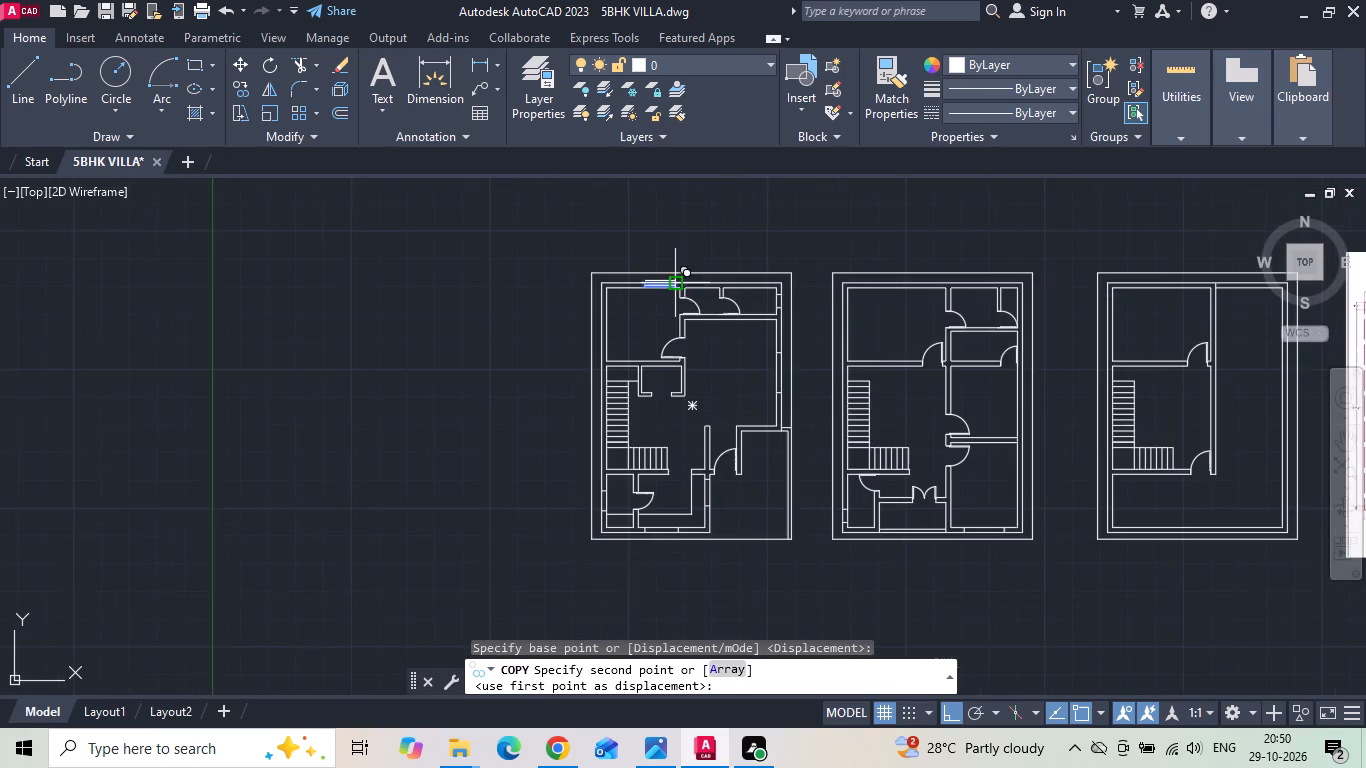
scroll(645, 456, "up", 3)
middle_click_drag(635, 515, 628, 324)
scroll(702, 469, "up", 2)
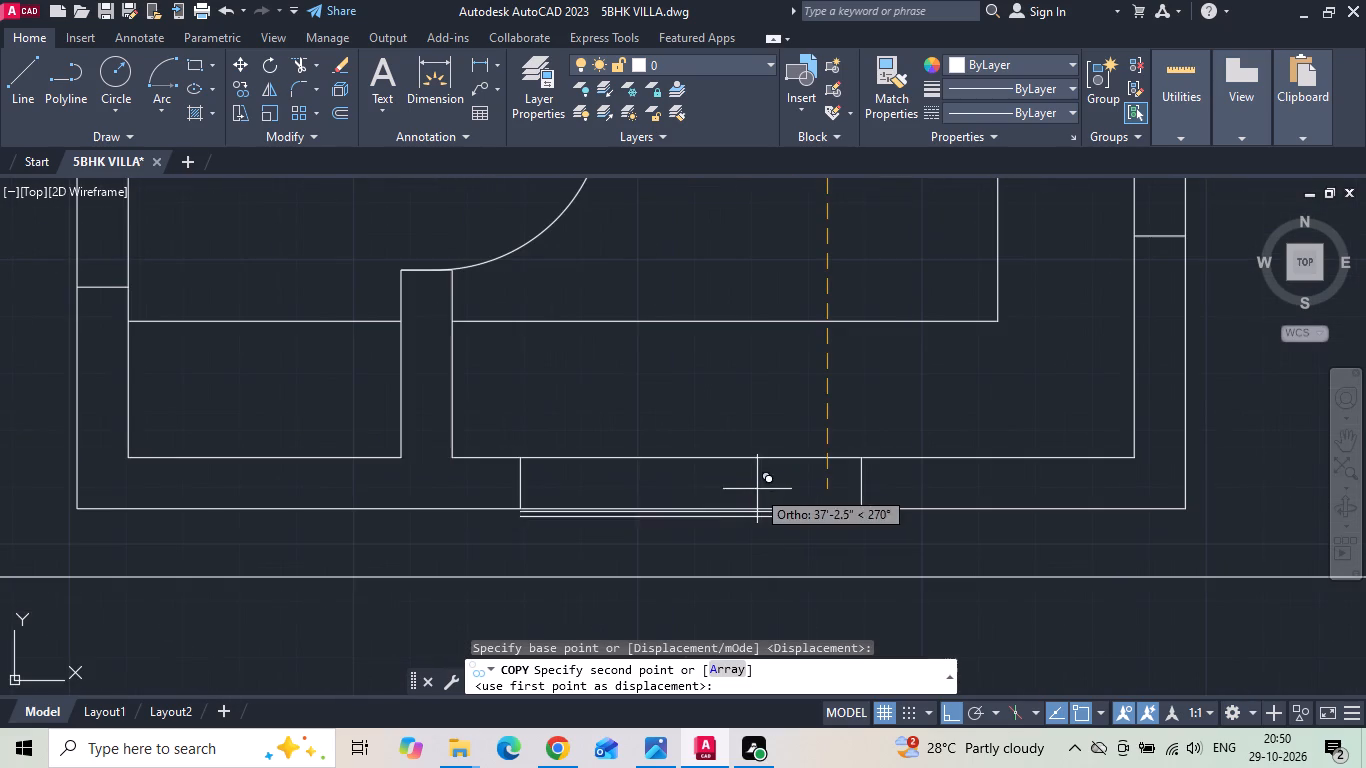
left_click(860, 453)
key("Escape")
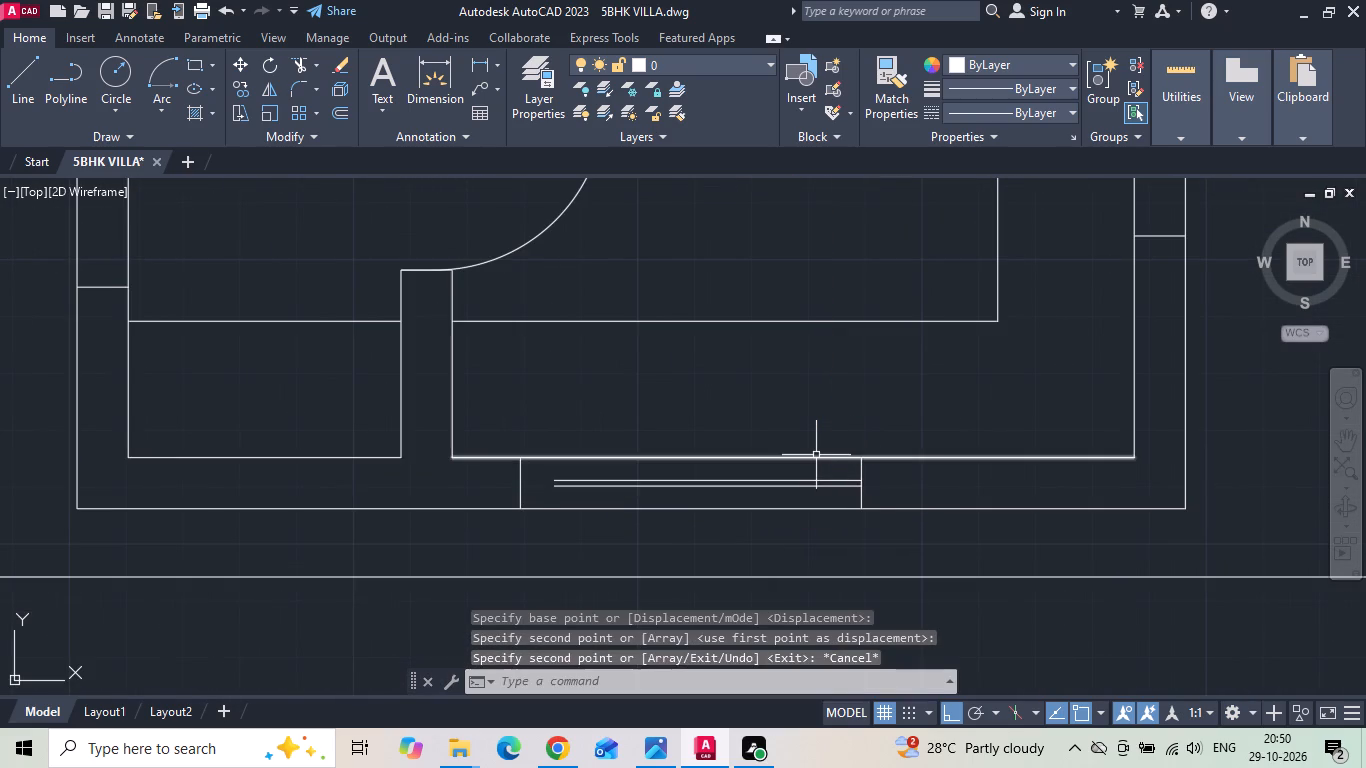
Extend both copied glass lines to the left jamb of the bottom wall's window opening.
key("e")
key("x")
key("space")
left_click_drag(637, 475, 612, 486)
left_click(579, 488)
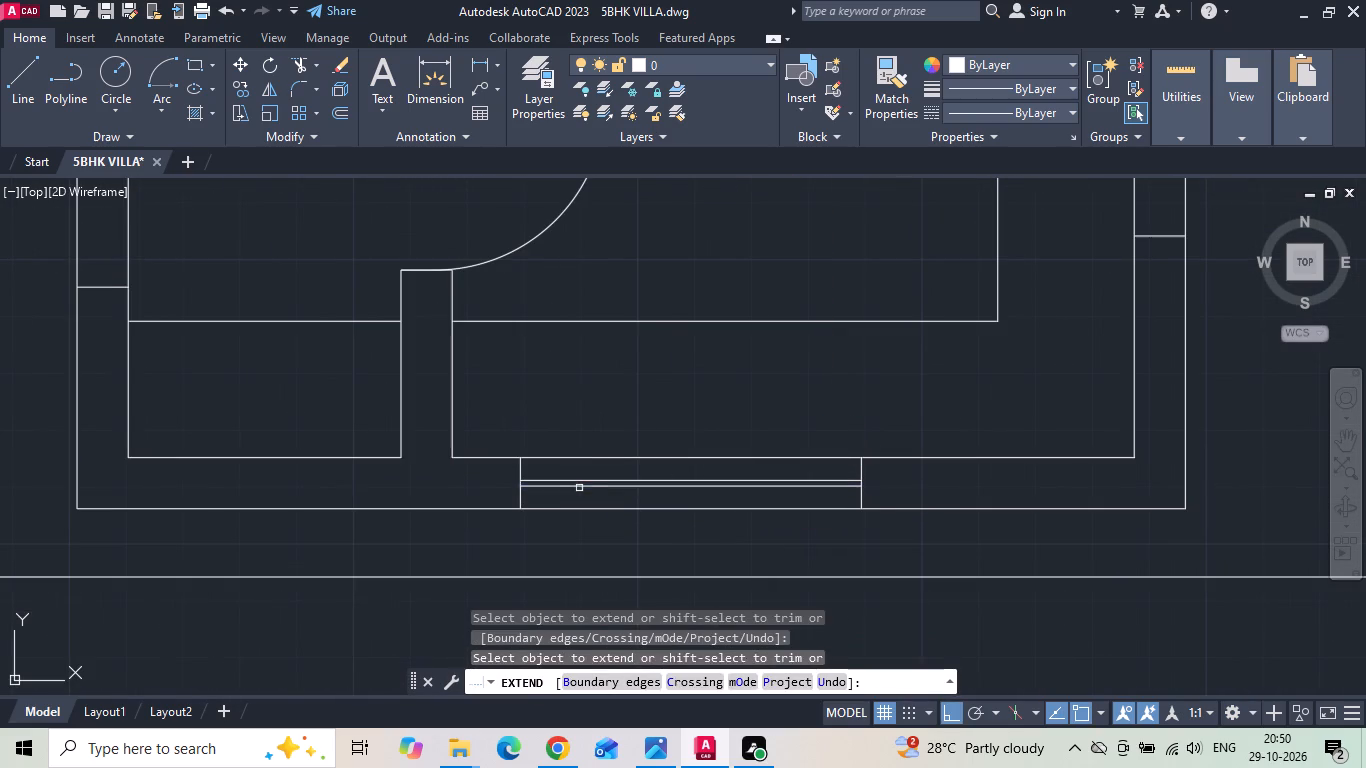
scroll(505, 499, "down", 2)
key("Escape")
scroll(491, 487, "down", 3)
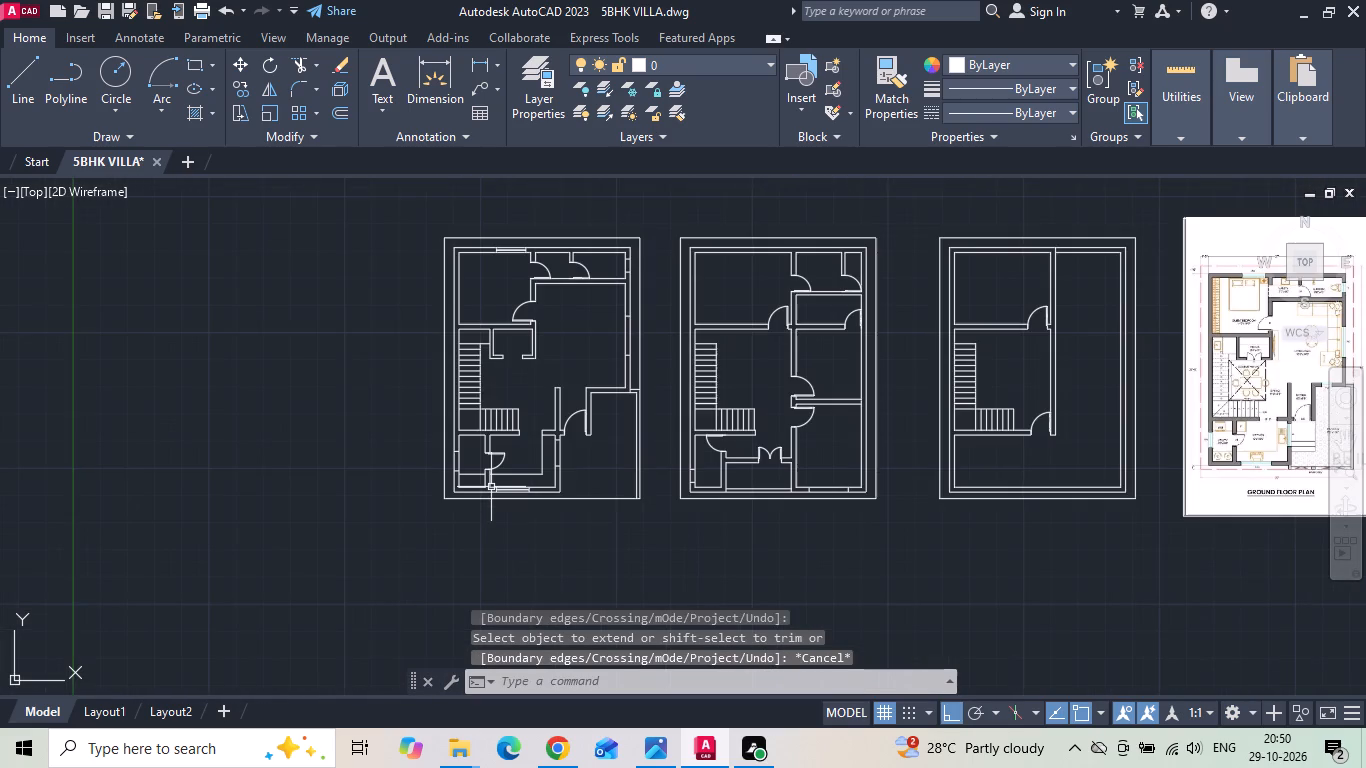
Draw a vertical line through the middle of the window opening in the left wall of the small lower-left room.
scroll(393, 451, "up", 2)
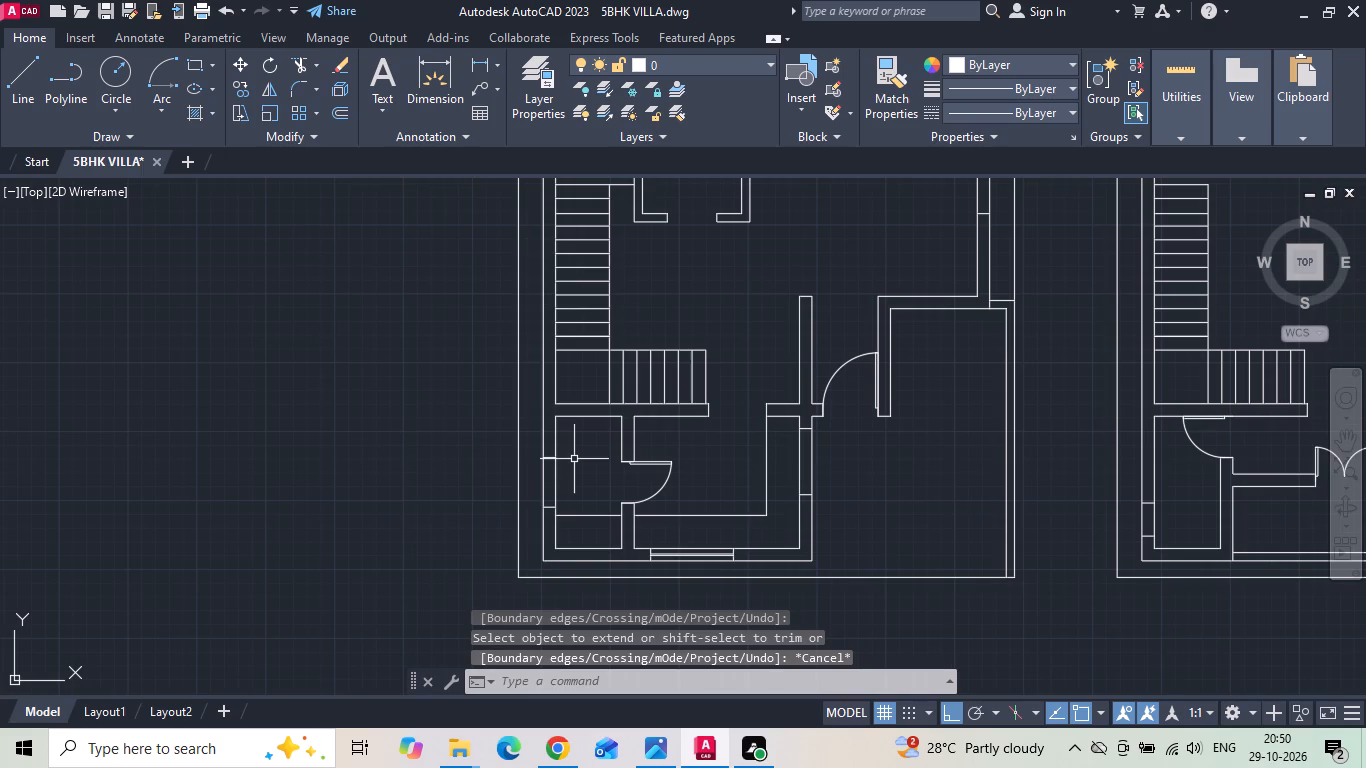
type("L")
key("space")
scroll(580, 494, "up", 2)
left_click_drag(495, 404, 496, 410)
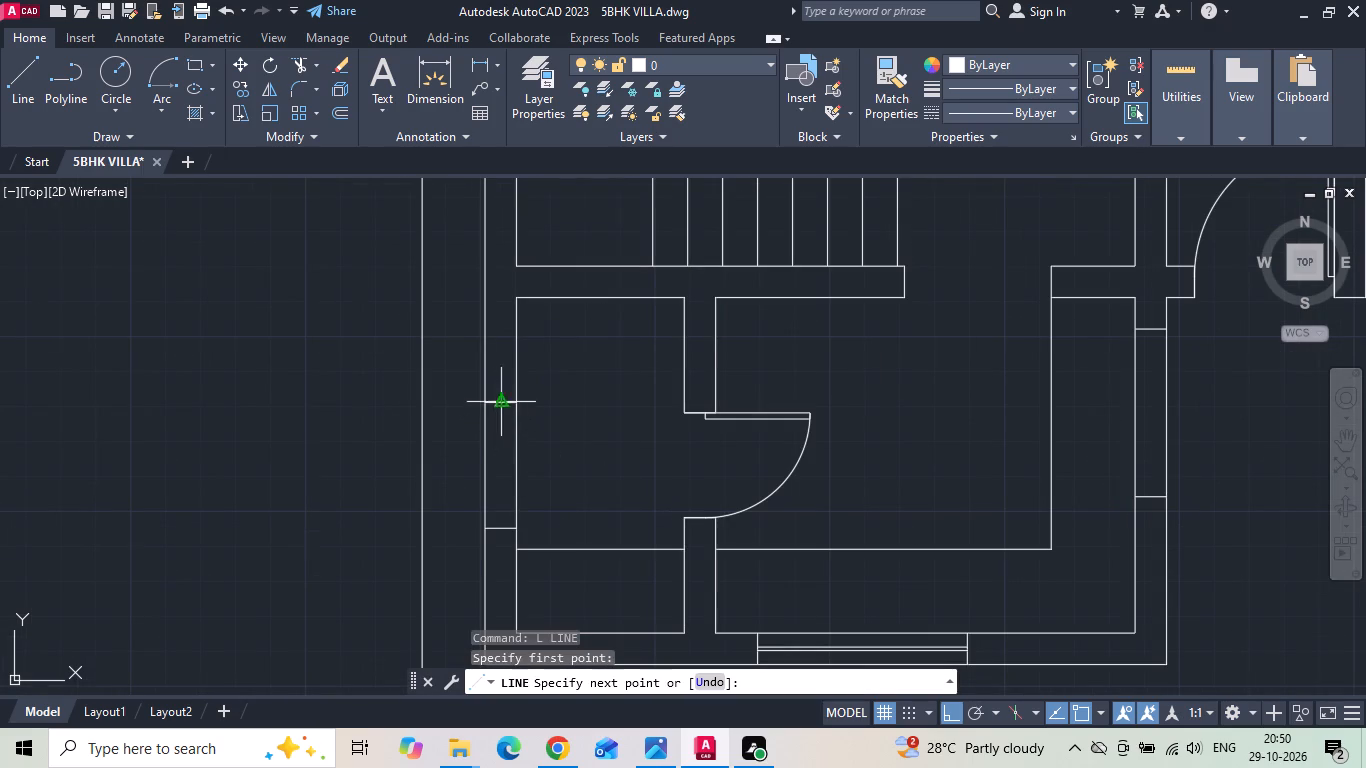
left_click_drag(496, 410, 496, 413)
left_click(498, 530)
key("Escape")
Move the left window's vertical centre line 0.5" to the left.
scroll(500, 520, "up", 2)
left_click(498, 497)
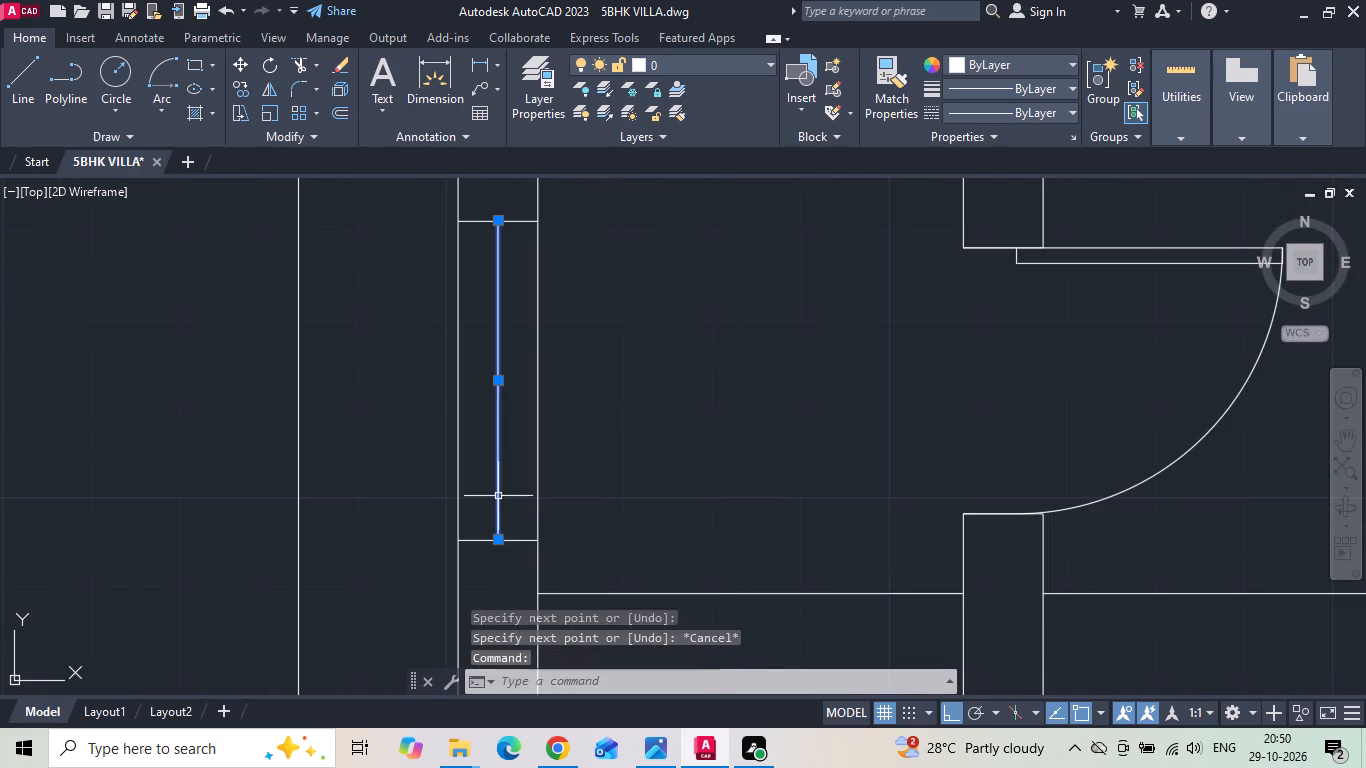
right_click(498, 496)
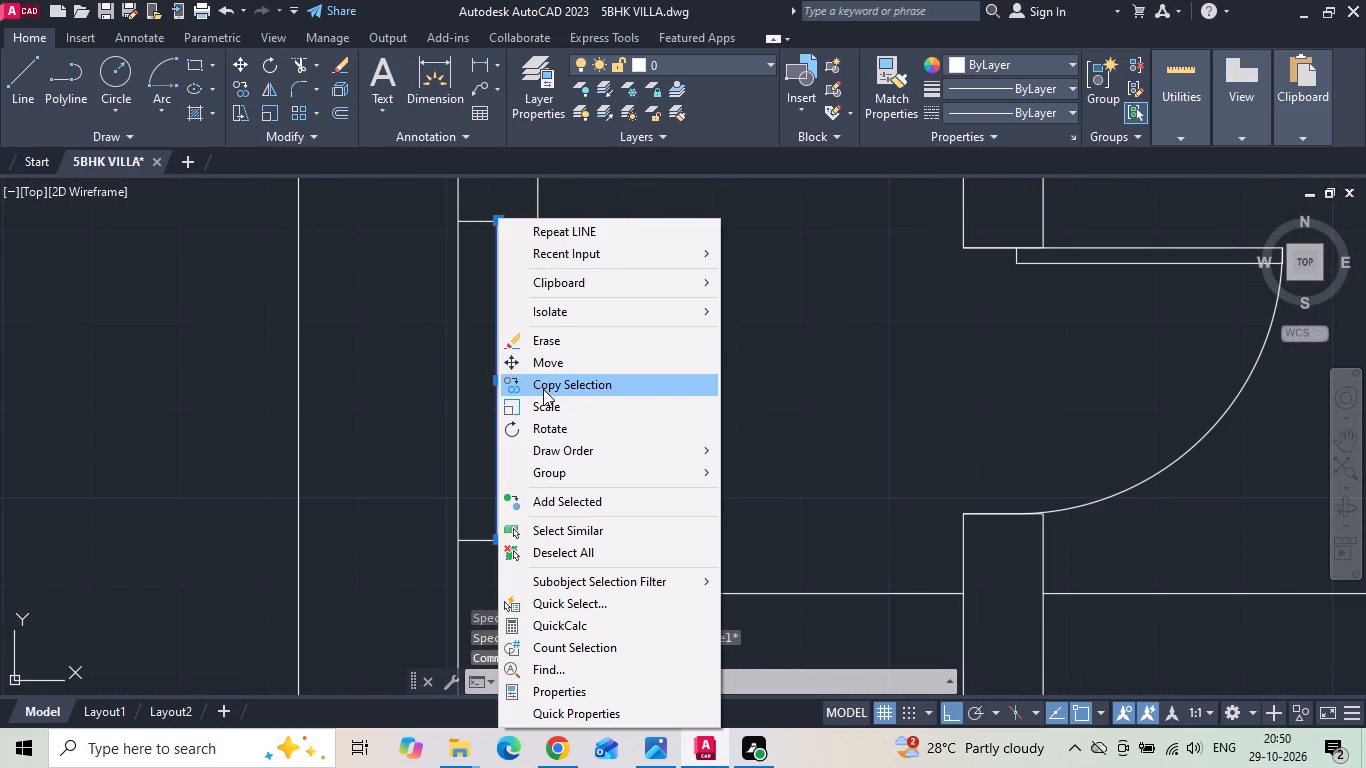
left_click_drag(550, 364, 560, 363)
left_click_drag(715, 354, 668, 361)
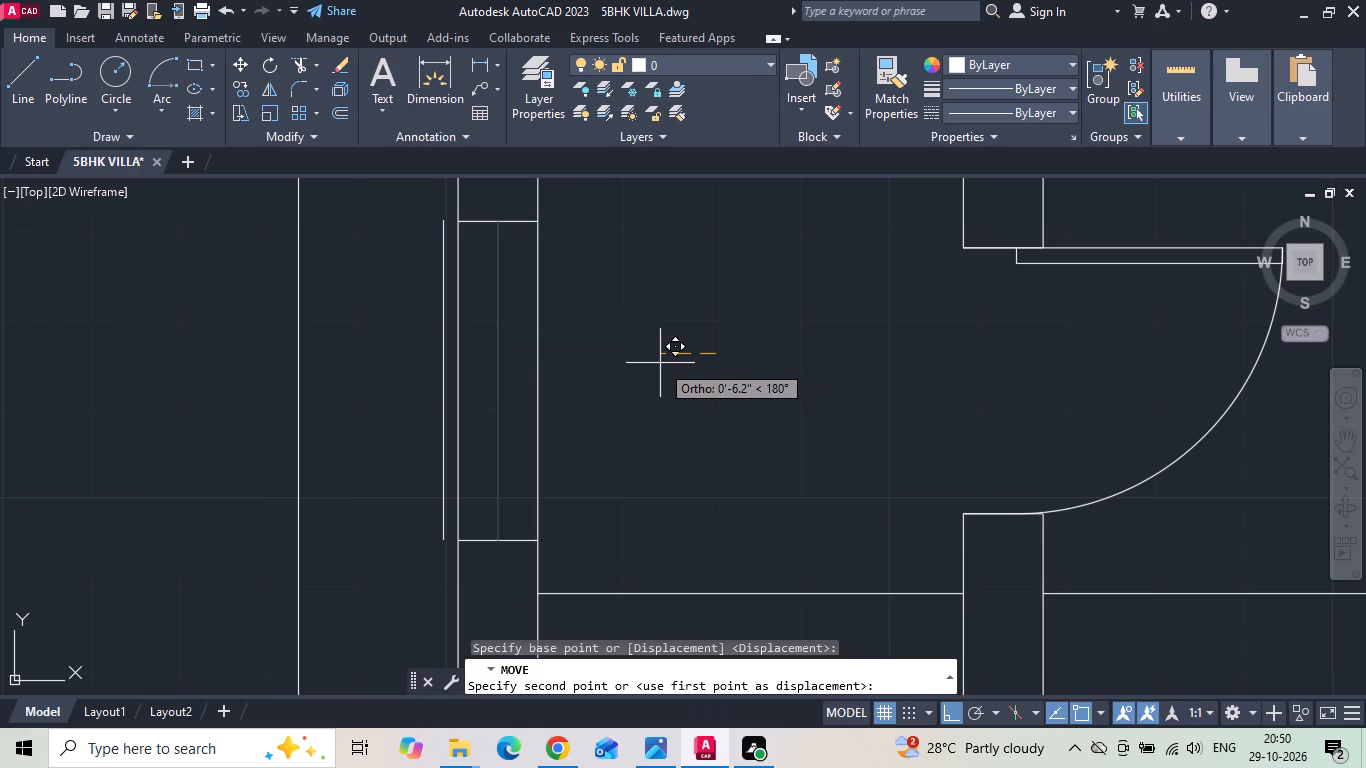
type(".5")
key("Return")
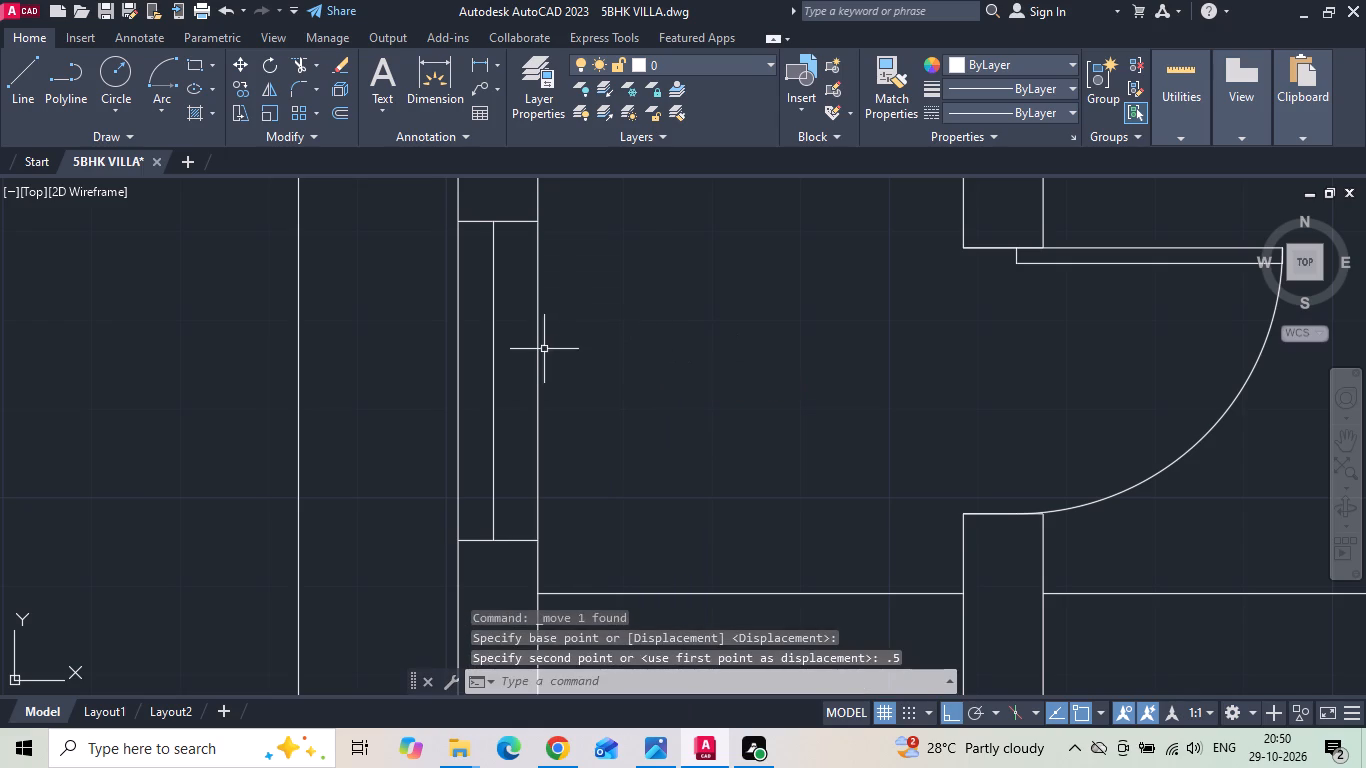
Copy the moved vertical line 1" to the right to form the left window's pair of glass lines.
left_click_drag(509, 367, 498, 373)
left_click(482, 388)
right_click(481, 387)
left_click(507, 385)
left_click(615, 409)
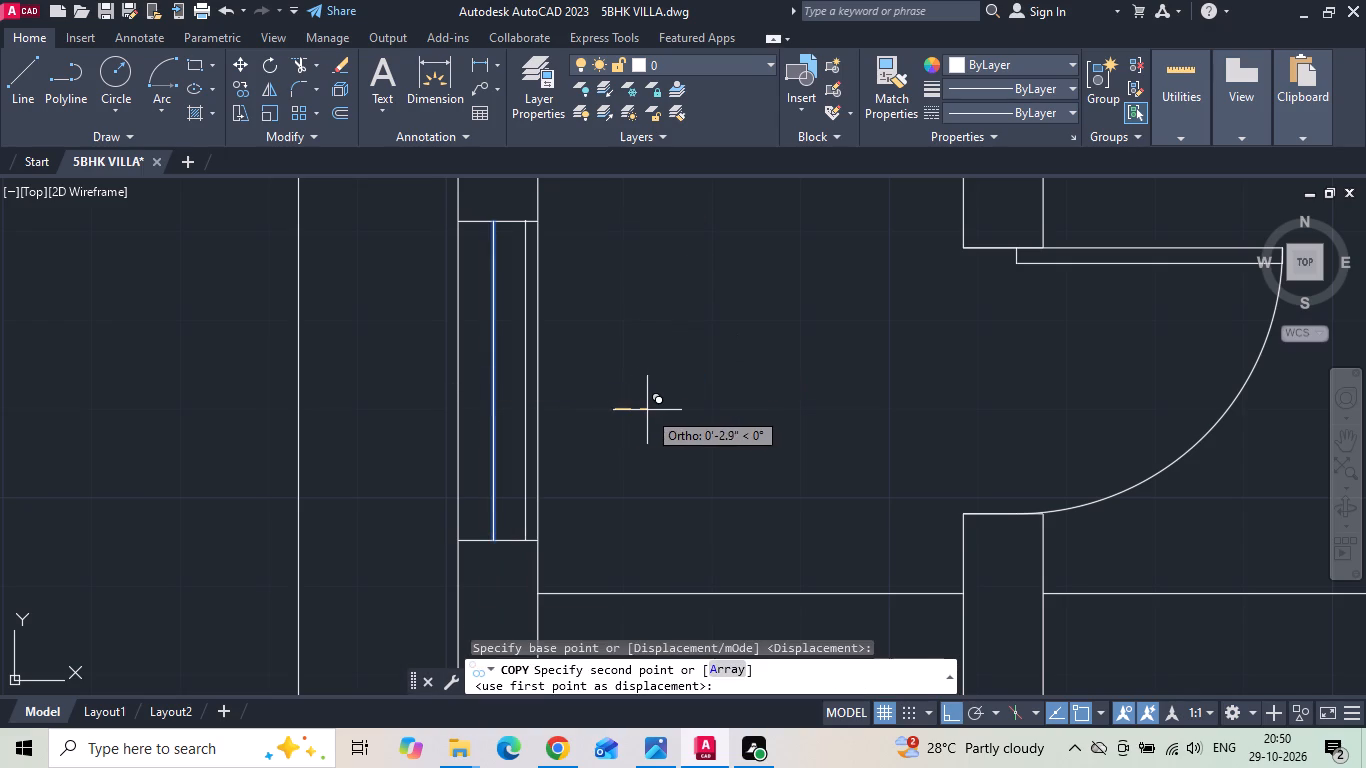
key("1")
key("space")
key("Escape")
Copy the left window's two glass lines into the kitchen's right-wall opening and the lower right-wall opening of the large room above.
left_click_drag(532, 276, 518, 281)
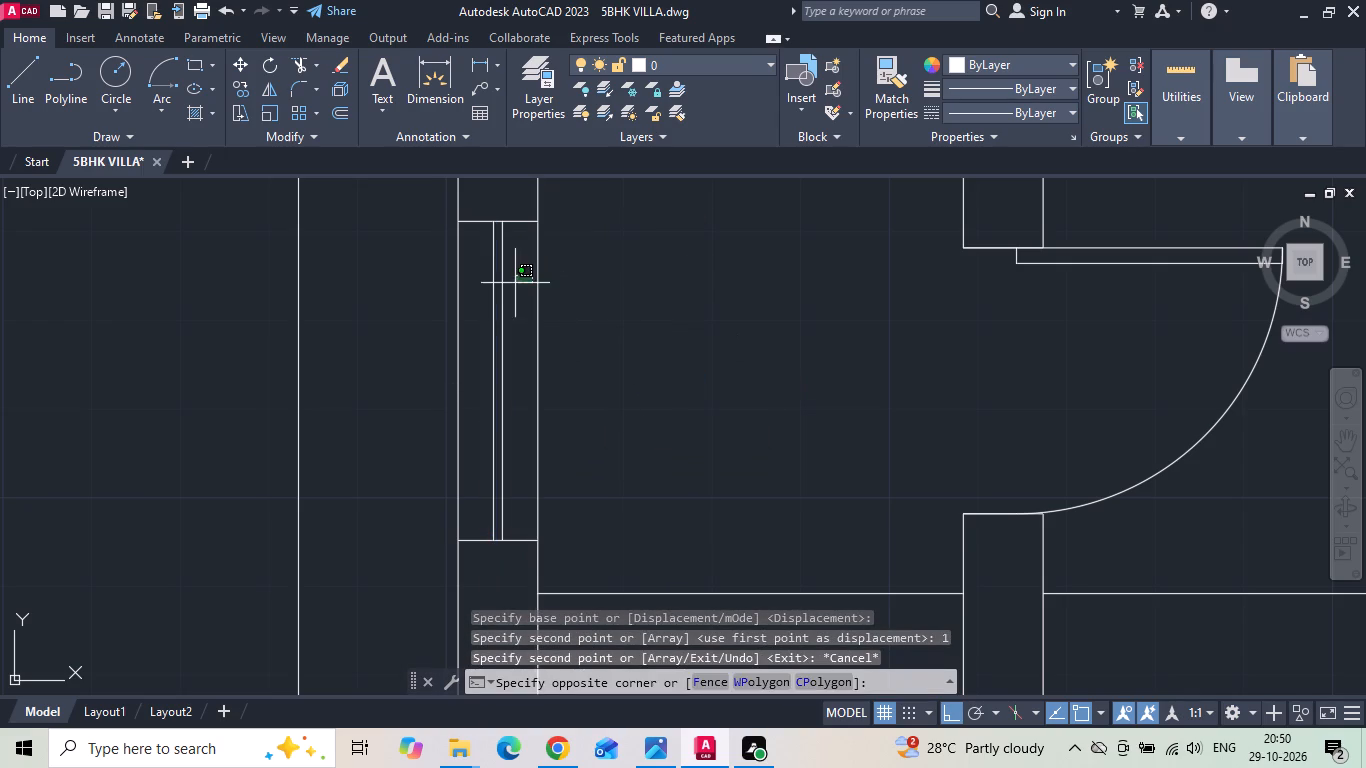
left_click(478, 310)
right_click(477, 311)
left_click(521, 416)
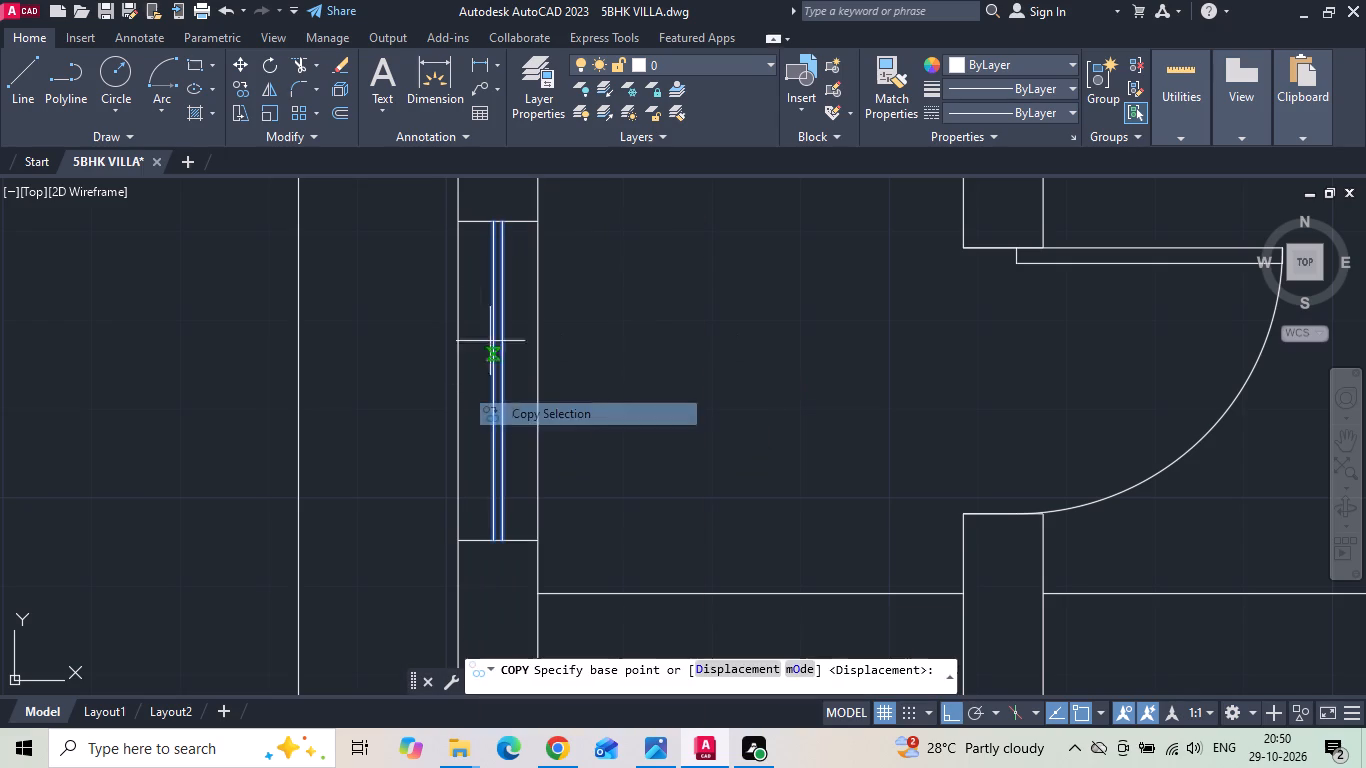
left_click(459, 219)
scroll(435, 349, "down", 3)
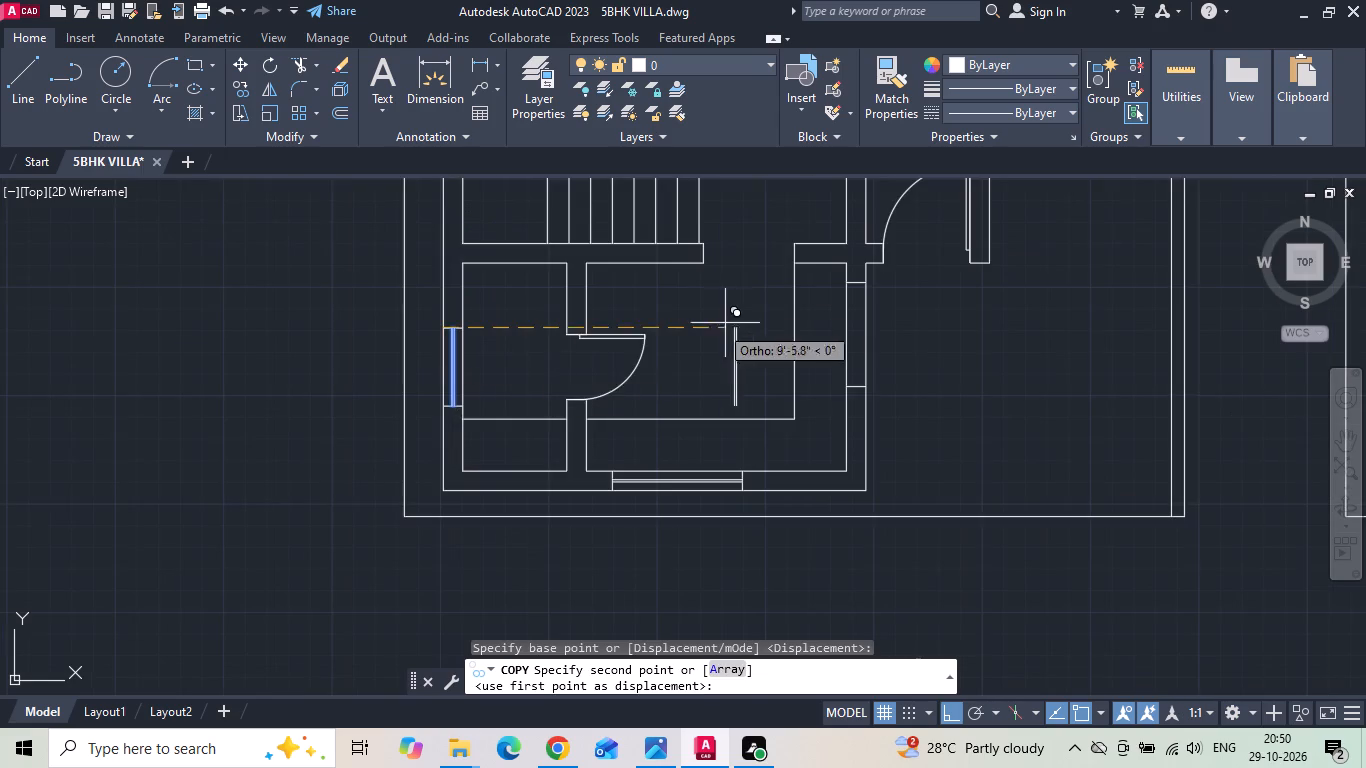
middle_click_drag(732, 318, 689, 397)
scroll(841, 390, "up", 2)
left_click(743, 315)
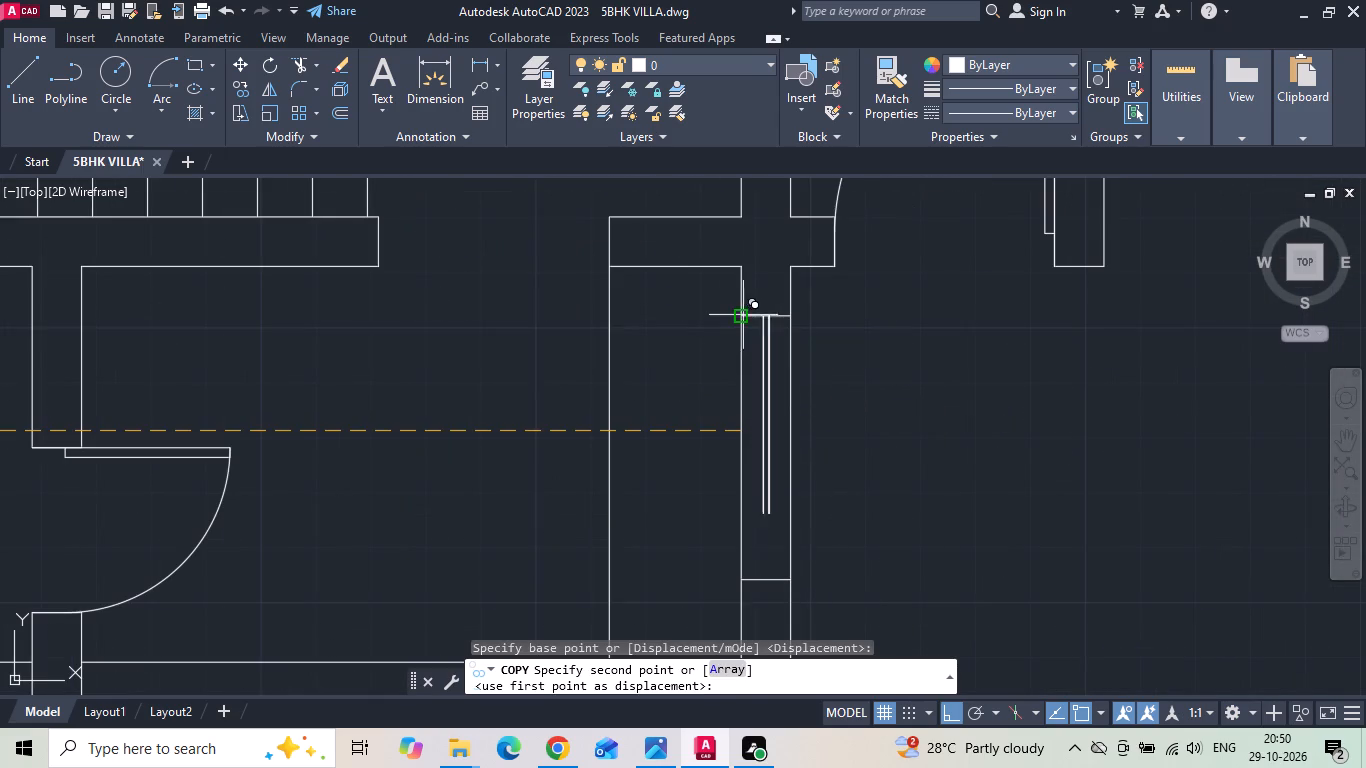
scroll(720, 434, "down", 2)
middle_click_drag(813, 274, 759, 510)
middle_click_drag(942, 315, 925, 433)
left_click(932, 256)
key("Escape")
Extend the copied glass lines to the lower jamb of the large room's right-wall window opening.
type("EX")
key("space")
left_click(940, 328)
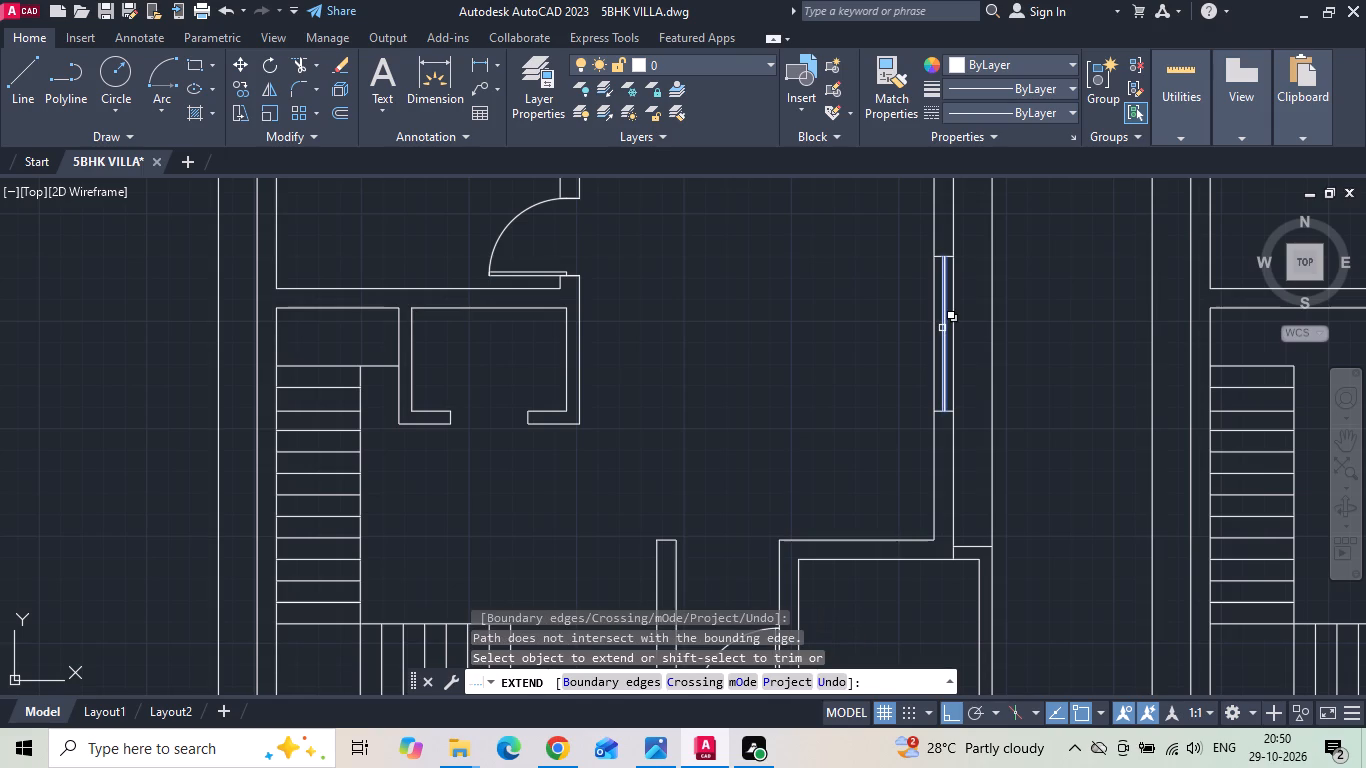
left_click(942, 328)
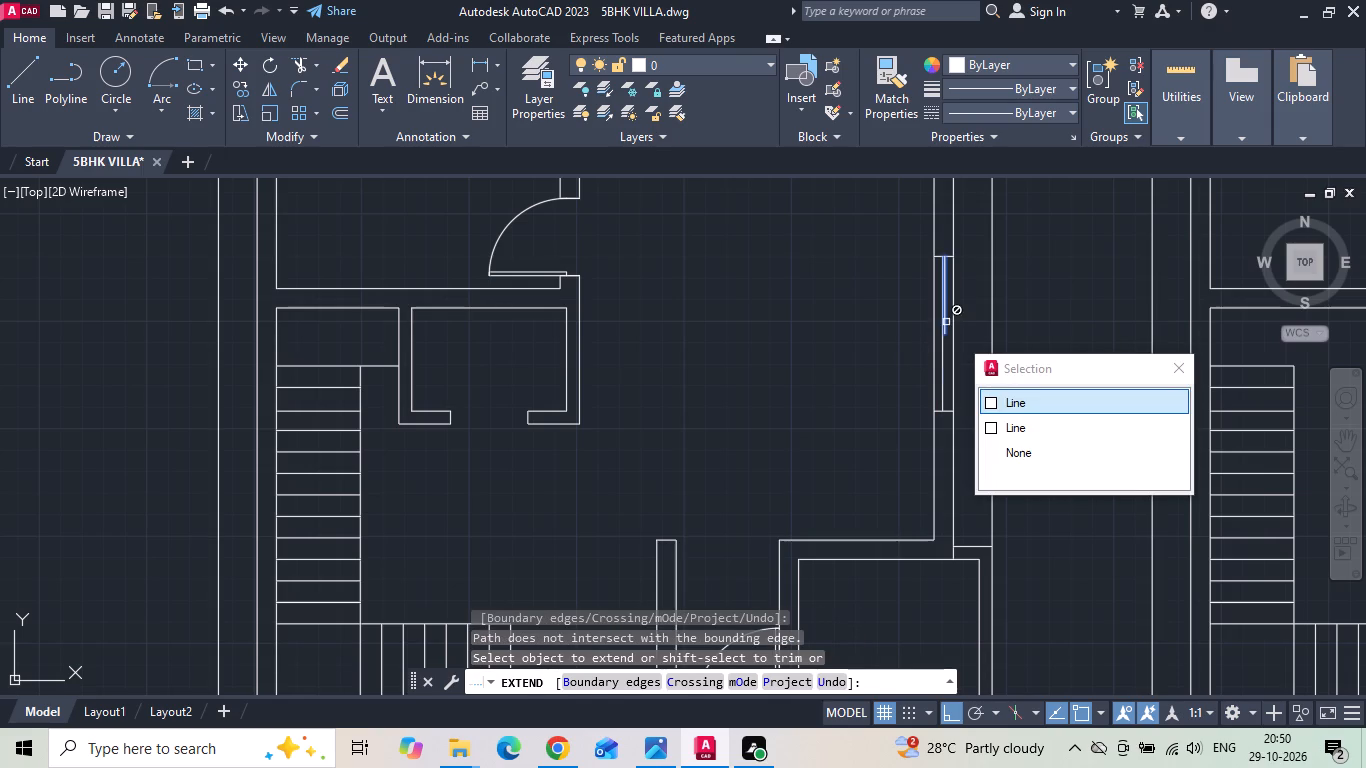
left_click(948, 319)
left_click(920, 312)
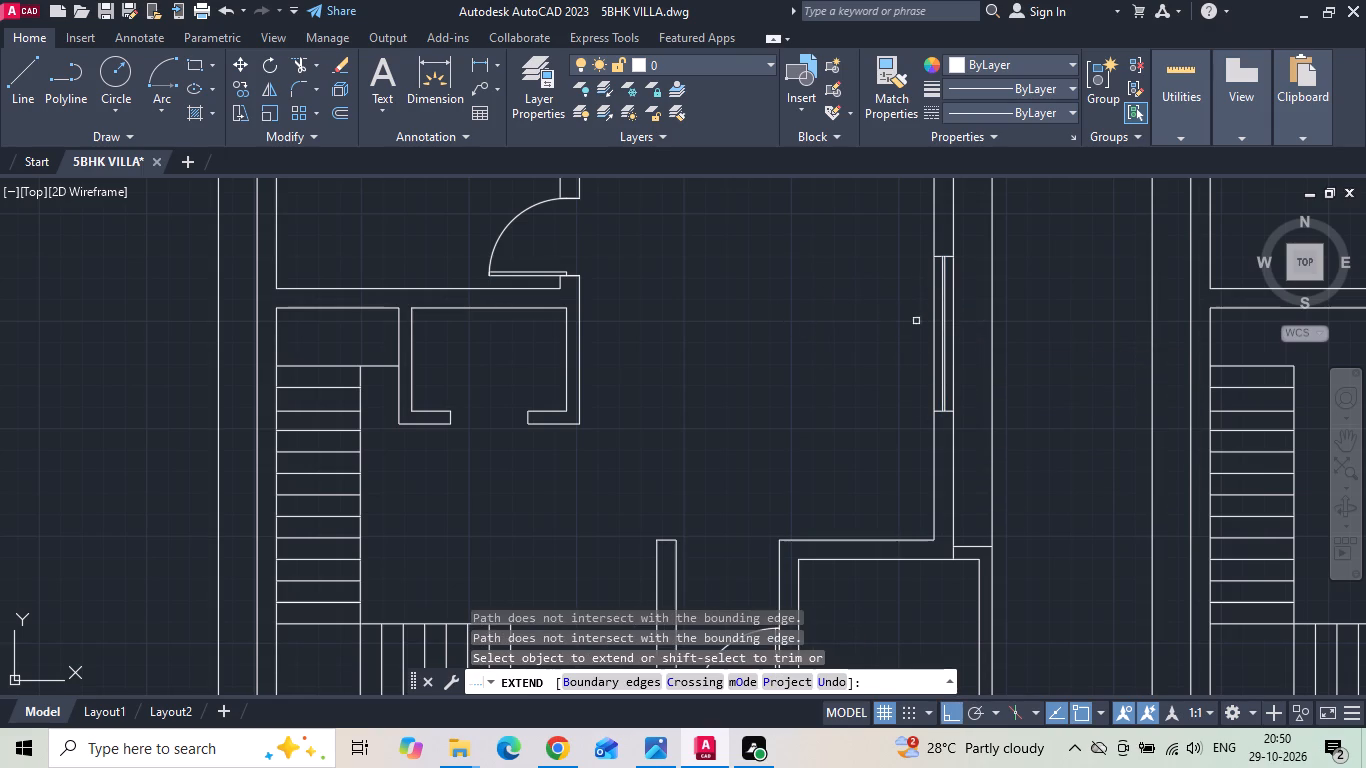
Extend the two glass lines to the lower jamb of the kitchen's right-wall window opening.
scroll(795, 298, "down", 1)
middle_click_drag(729, 533, 748, 308)
scroll(742, 417, "up", 2)
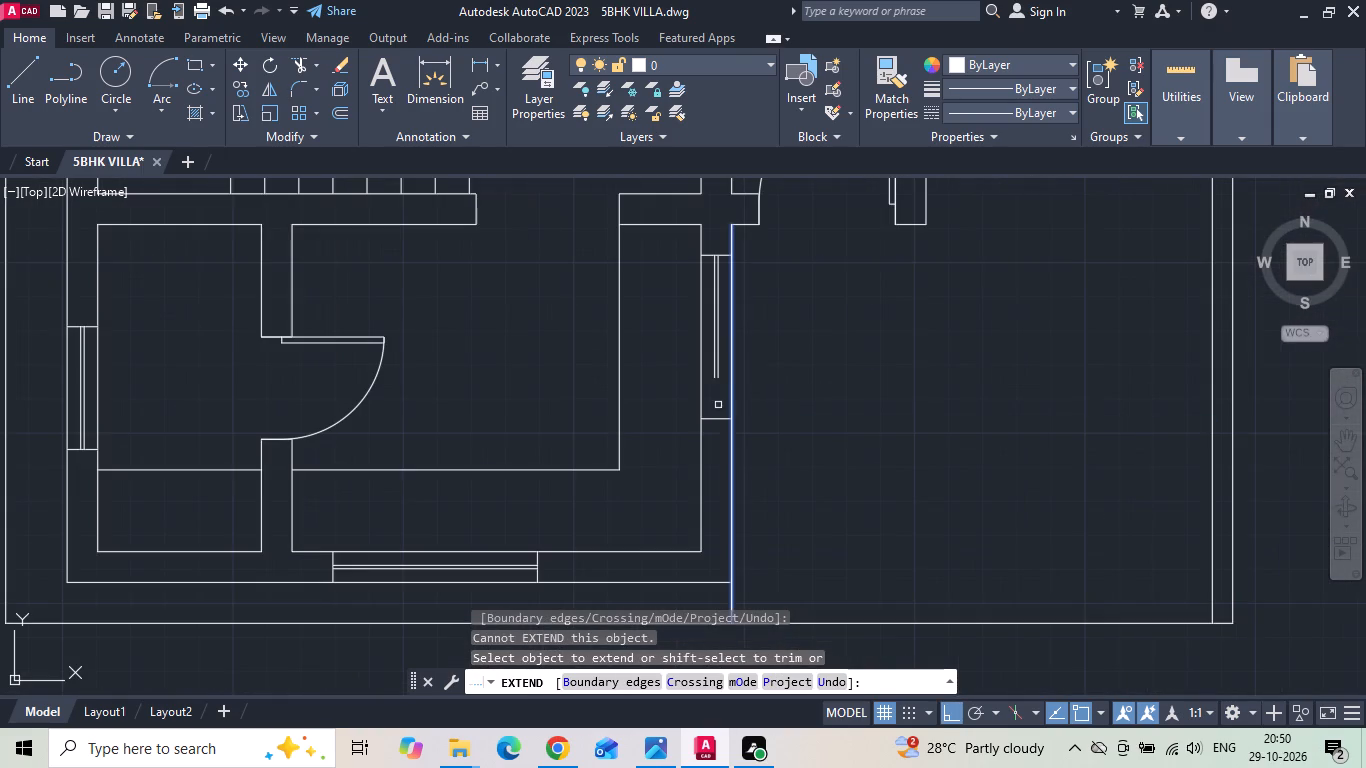
left_click(711, 368)
left_click(728, 342)
scroll(740, 450, "down", 2)
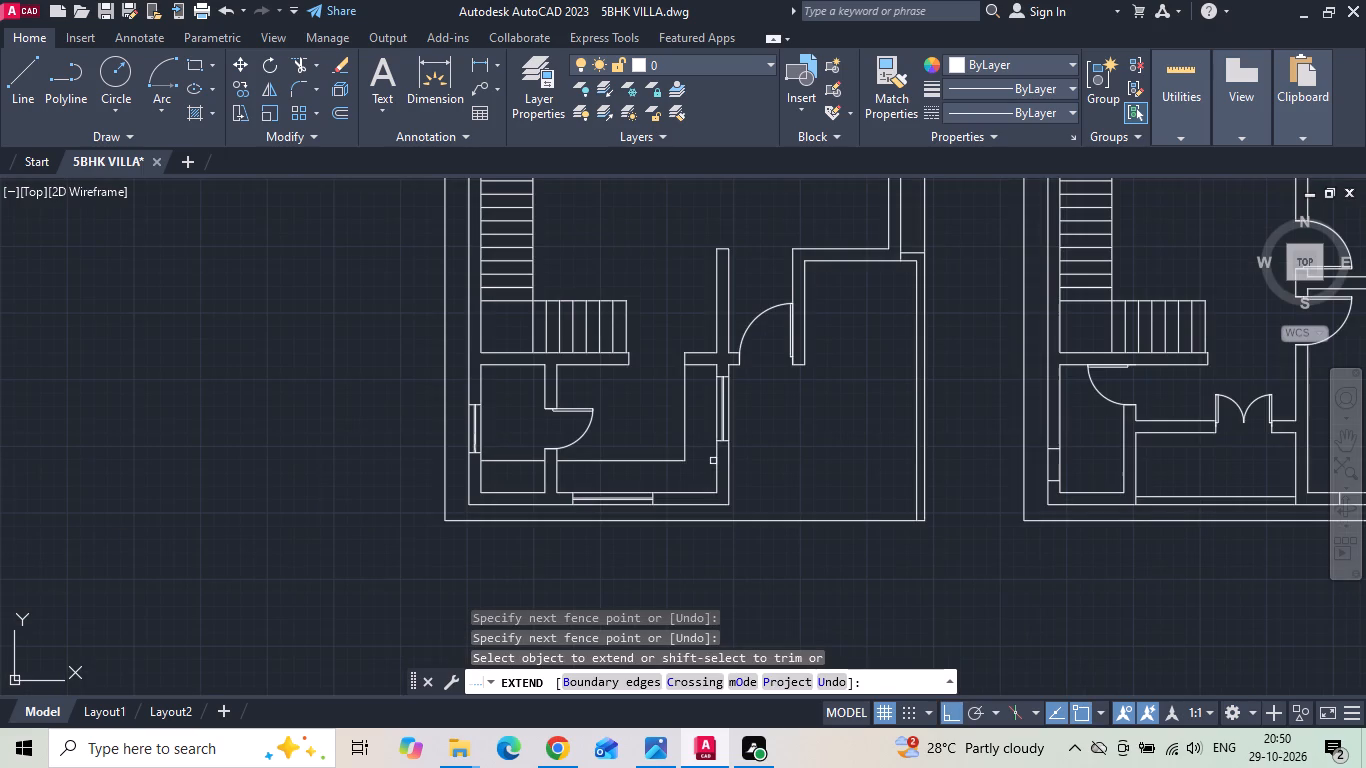
key("Escape")
Change the colour of all the ground floor windows' glass lines to blue.
scroll(642, 459, "down", 2)
scroll(710, 462, "up", 2)
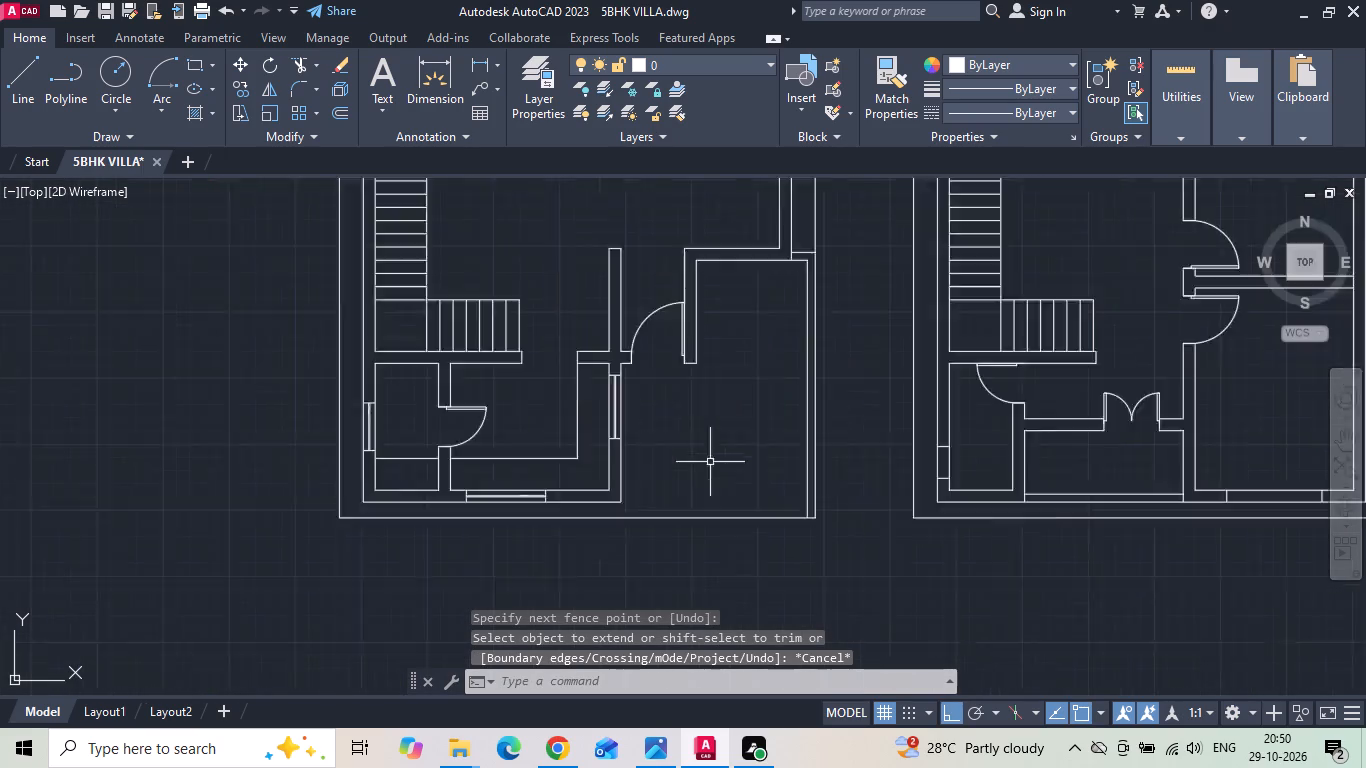
scroll(708, 461, "up", 1)
scroll(451, 550, "up", 2)
left_click(415, 488)
left_click(394, 463)
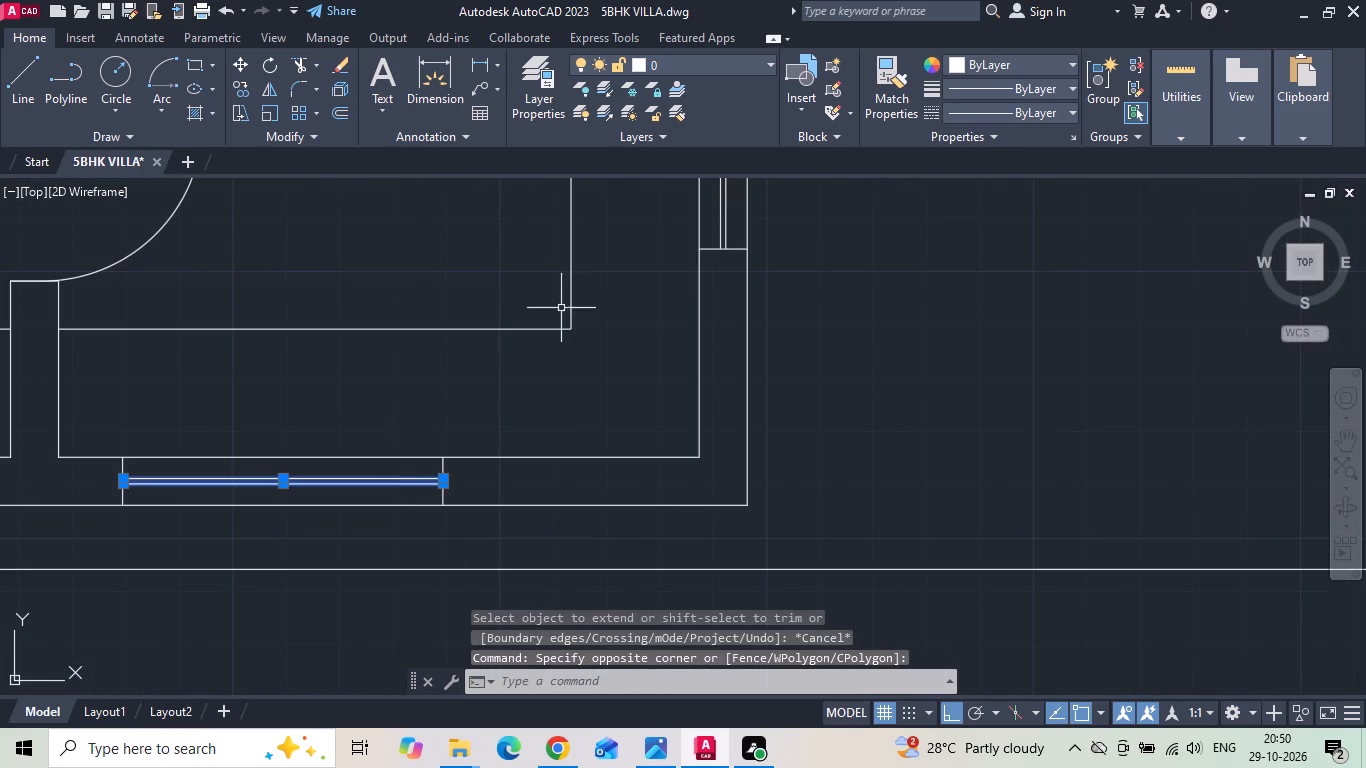
middle_click_drag(583, 316, 571, 447)
left_click_drag(720, 297, 714, 308)
left_click(703, 323)
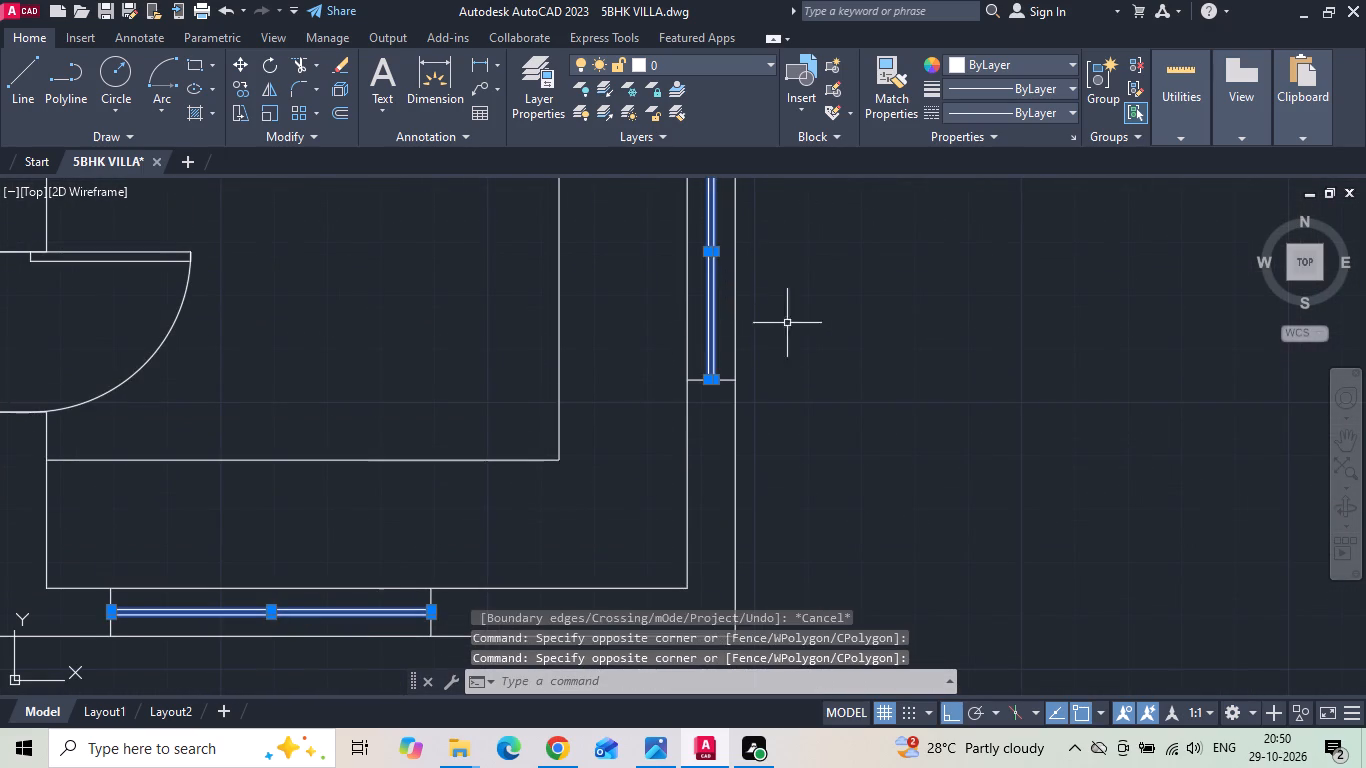
middle_click_drag(801, 363, 778, 499)
scroll(776, 508, "down", 2)
middle_click_drag(822, 288, 764, 518)
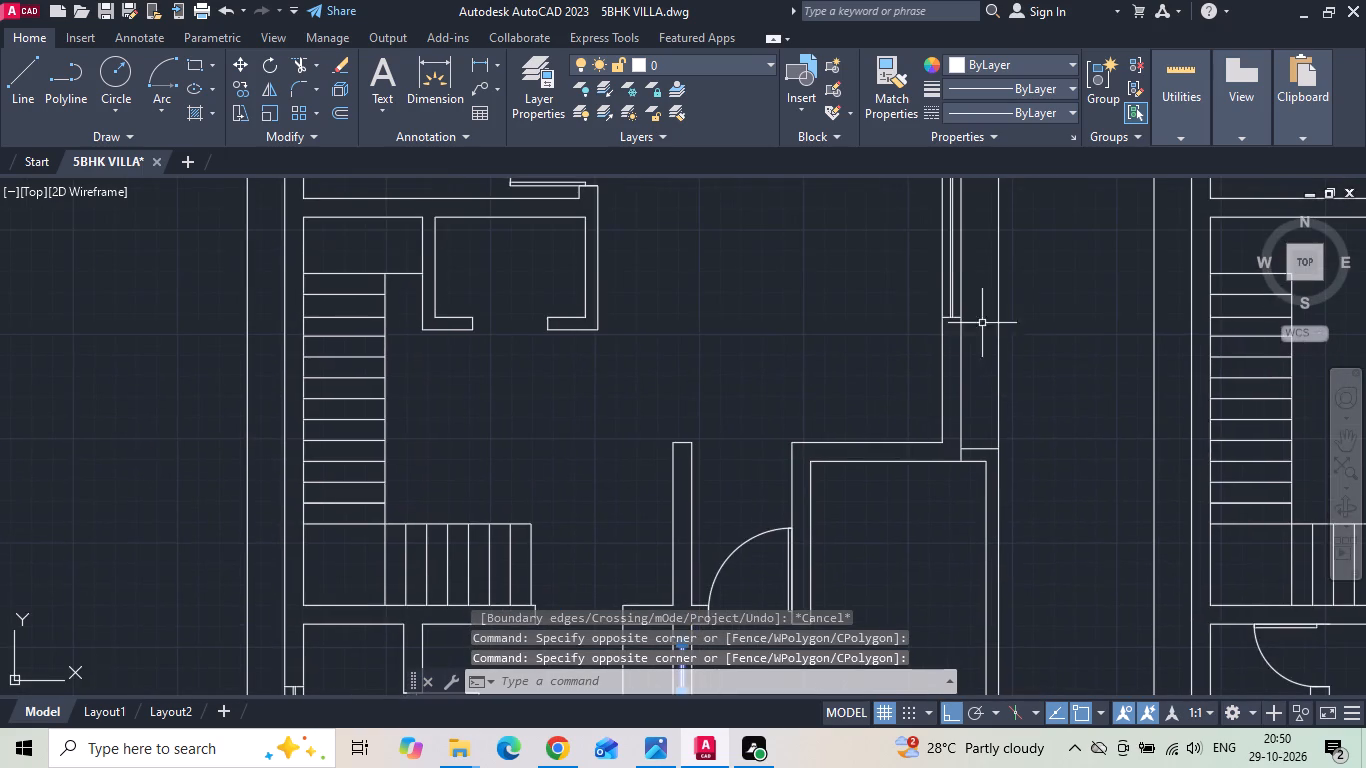
scroll(950, 290, "up", 3)
left_click_drag(974, 280, 951, 295)
left_click(940, 302)
scroll(988, 286, "down", 4)
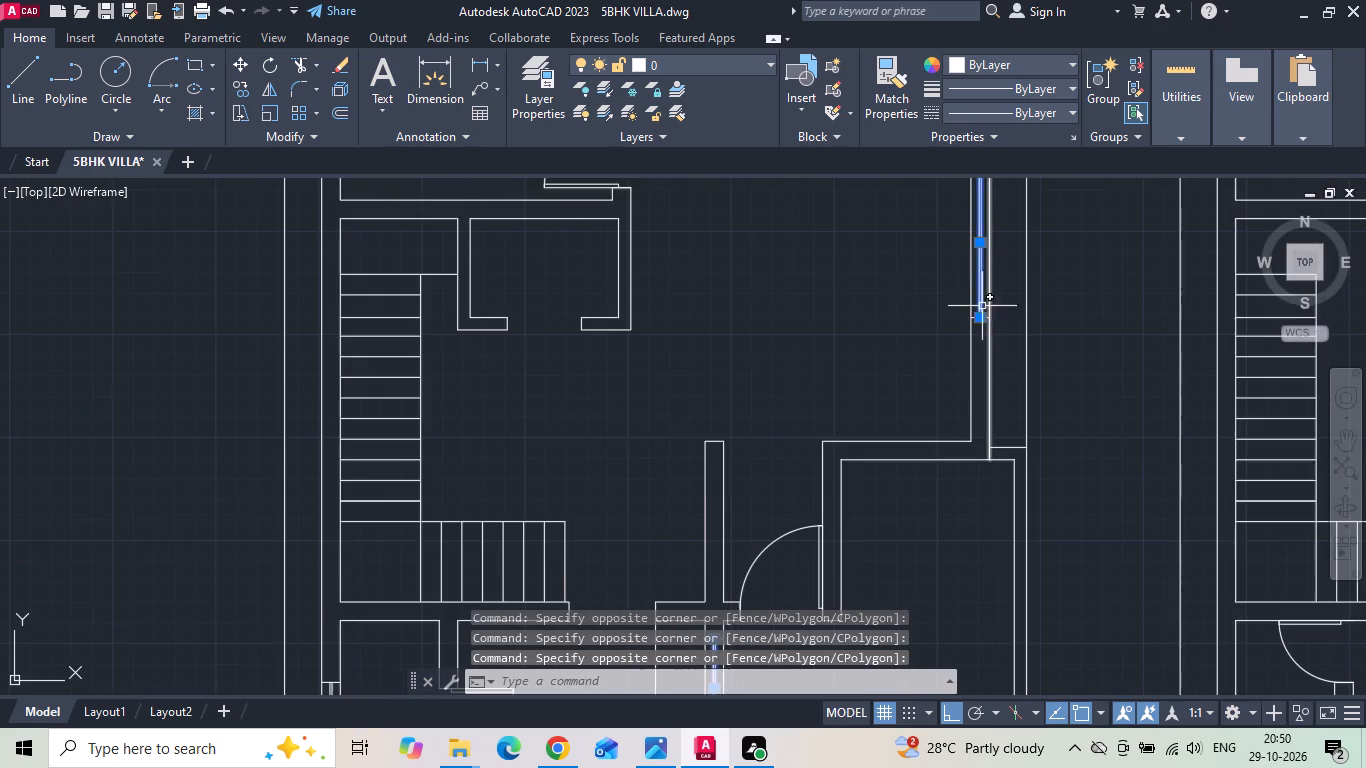
scroll(733, 284, "down", 1)
scroll(509, 537, "up", 3)
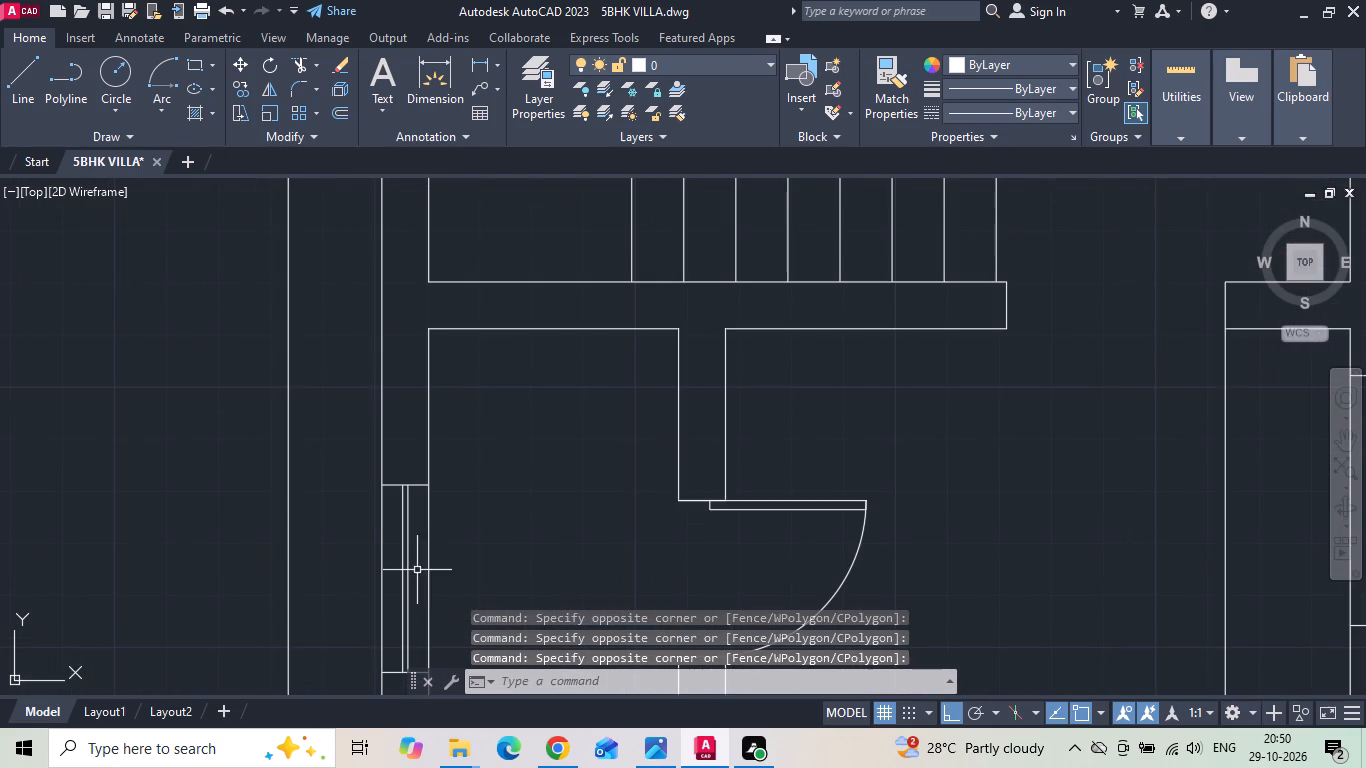
left_click(416, 569)
left_click(396, 537)
scroll(421, 537, "down", 3)
middle_click_drag(519, 322, 520, 573)
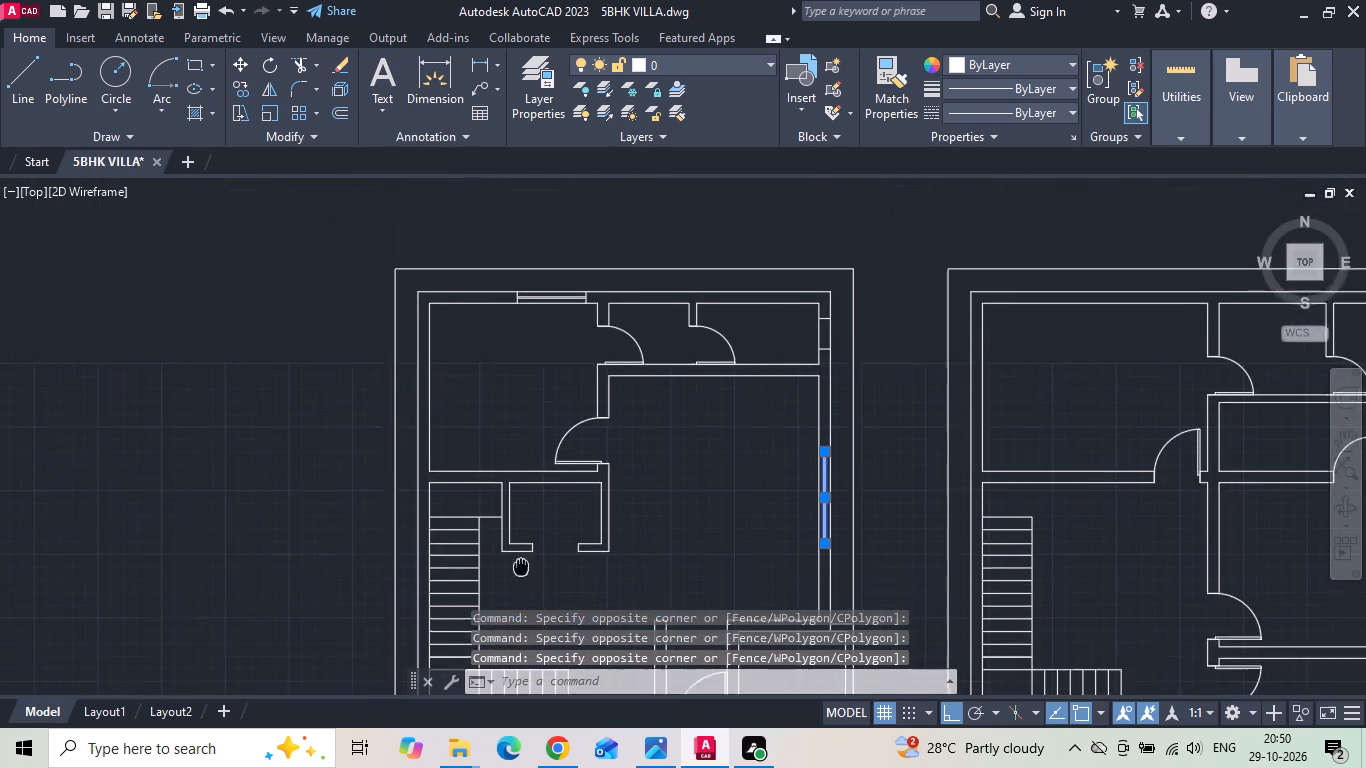
middle_click_drag(520, 573, 519, 574)
scroll(543, 299, "up", 3)
left_click_drag(557, 324, 553, 335)
left_click(545, 340)
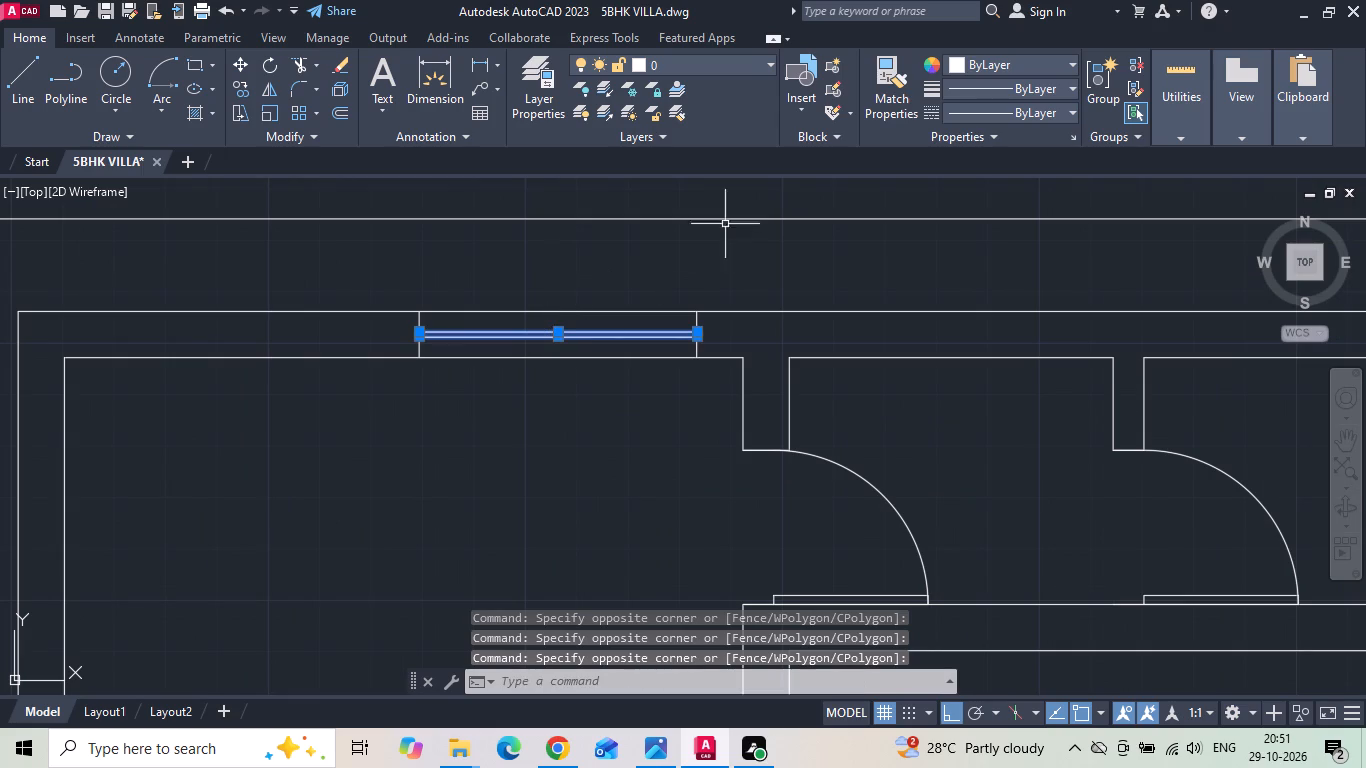
left_click(957, 64)
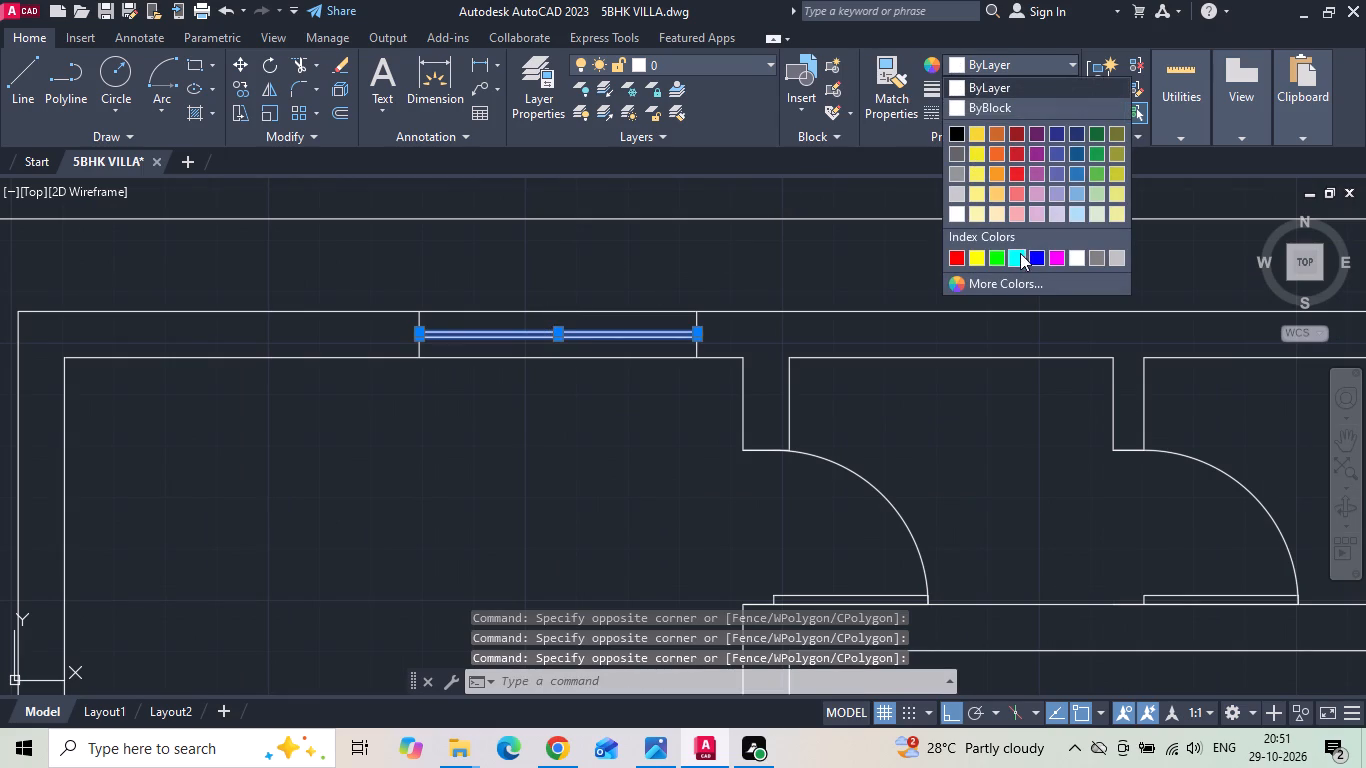
left_click(1034, 258)
key("Escape")
Copy the large room's two blue glass lines up into the toilet's right-wall window opening on the ground floor, aligned to the upper jamb.
scroll(558, 249, "down", 3)
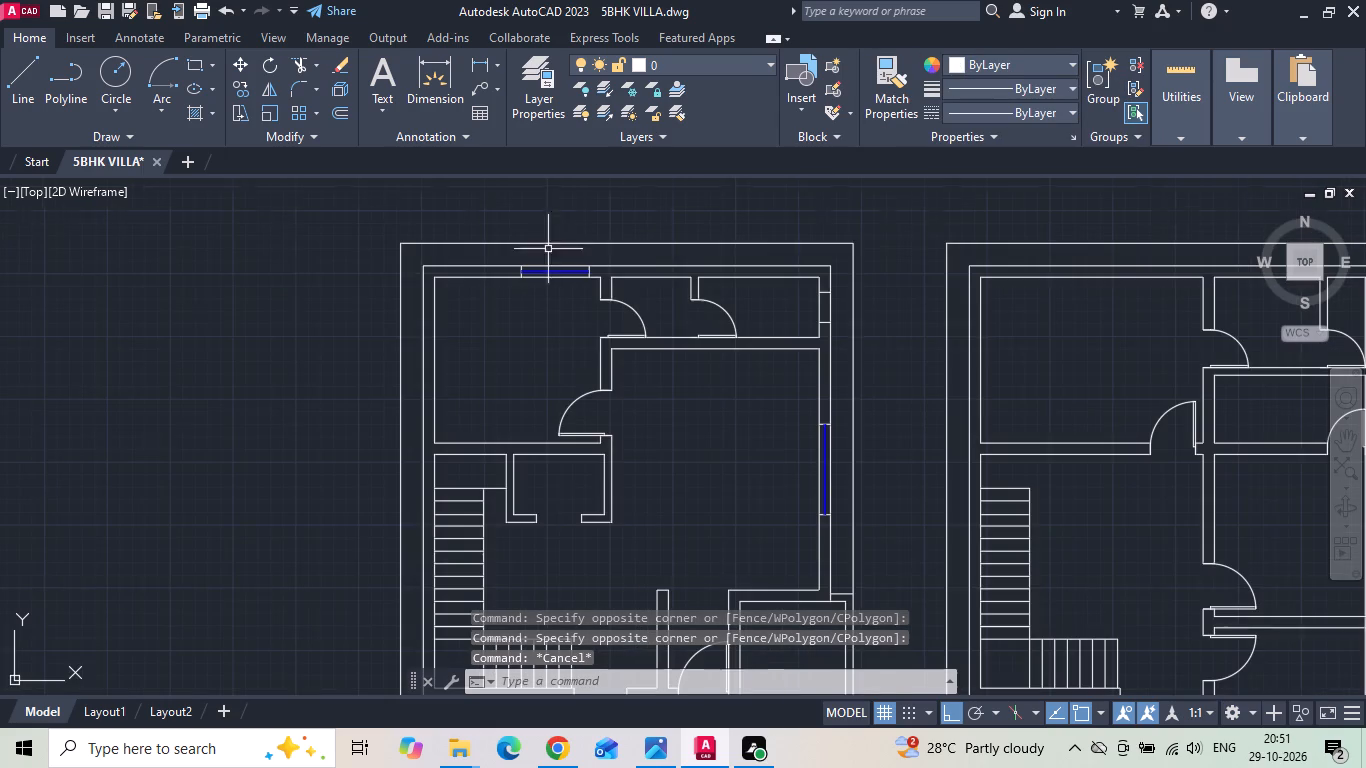
scroll(818, 291, "up", 1)
scroll(817, 543, "up", 3)
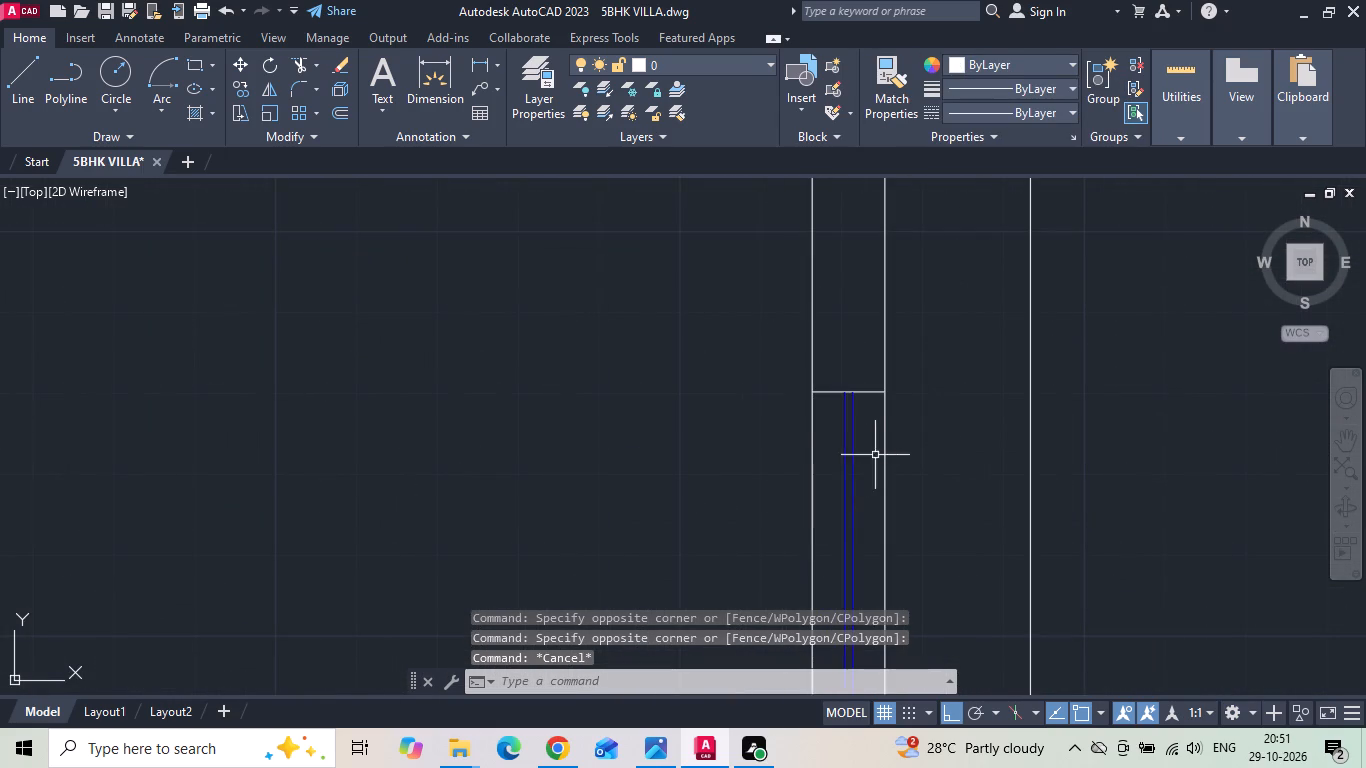
left_click(875, 454)
left_click(835, 448)
right_click(835, 448)
left_click(871, 404)
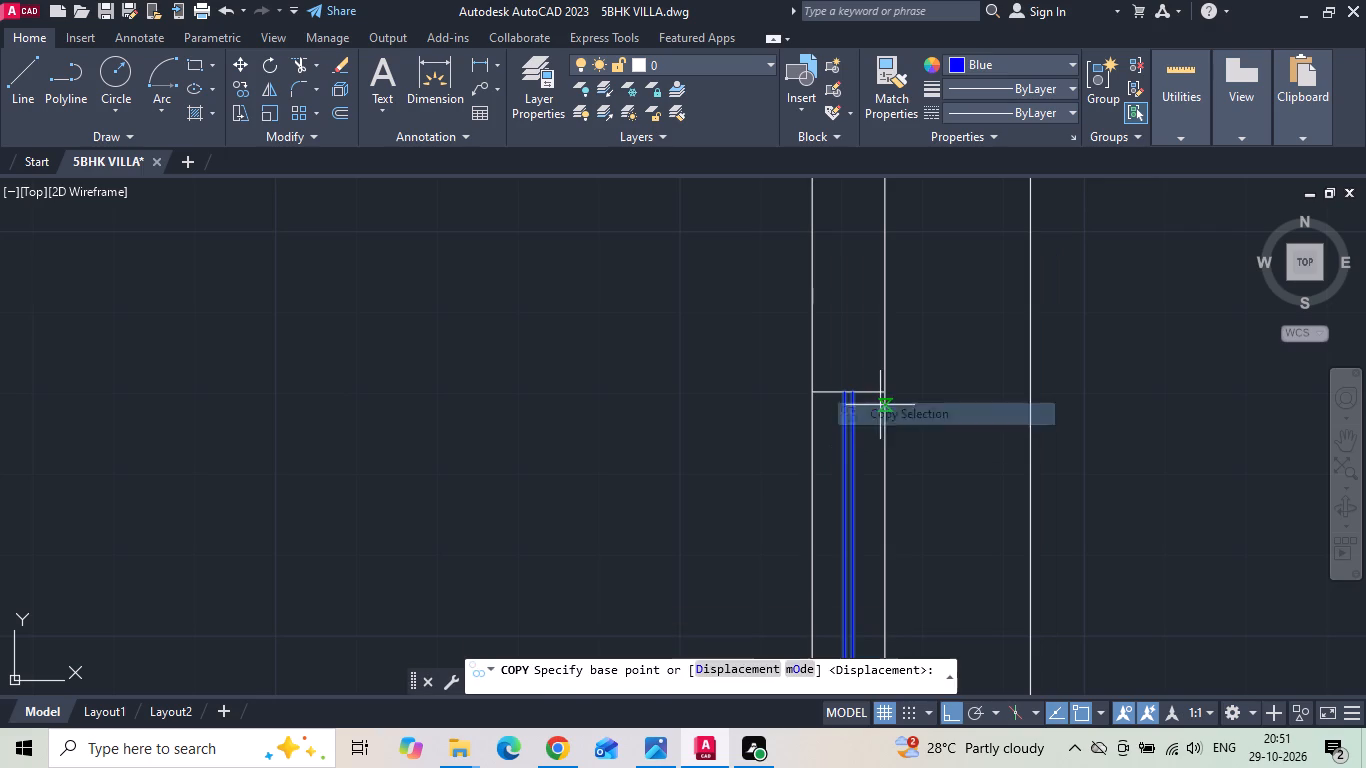
left_click(884, 390)
scroll(801, 510, "down", 2)
middle_click_drag(834, 295, 803, 552)
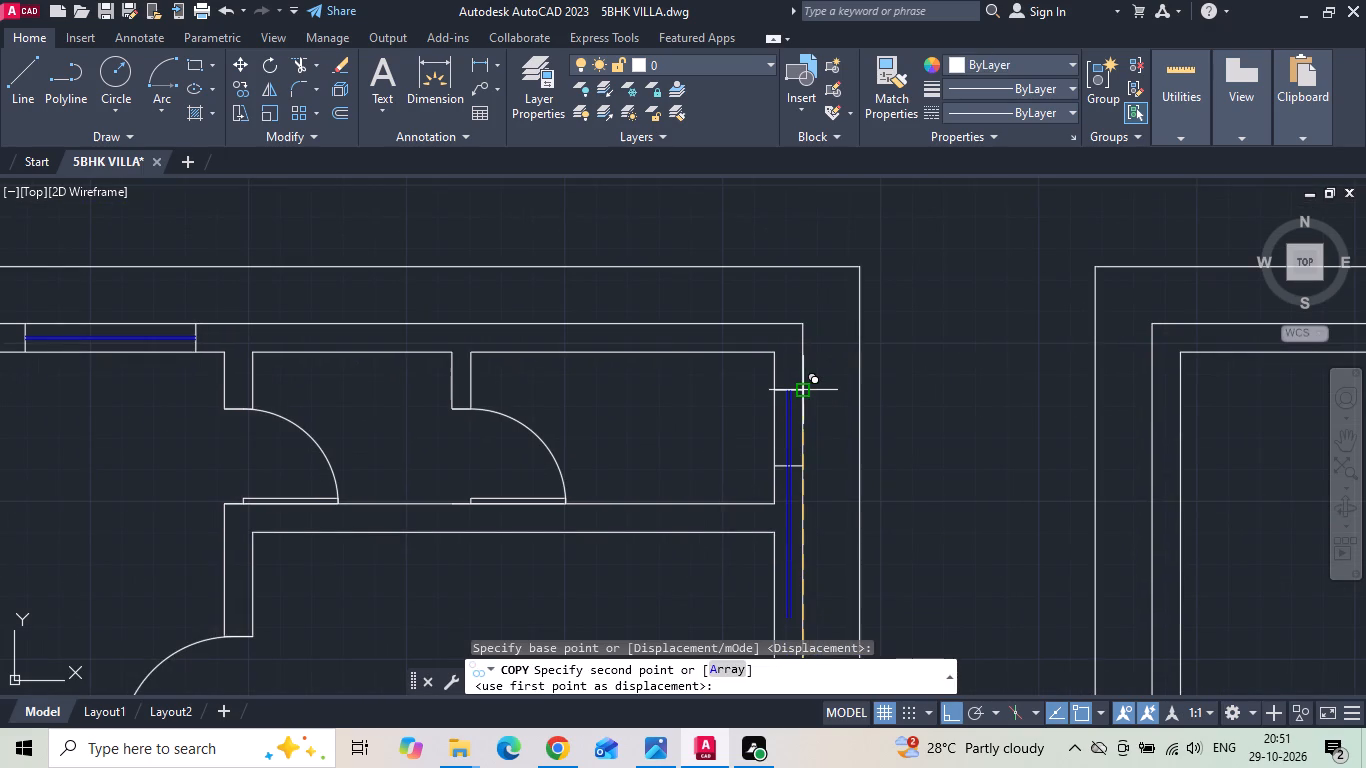
left_click(798, 385)
key("Escape")
Trim the parts of the copied glass lines that run past the toilet opening's lower jamb.
key("t")
key("r")
key("space")
left_click(782, 492)
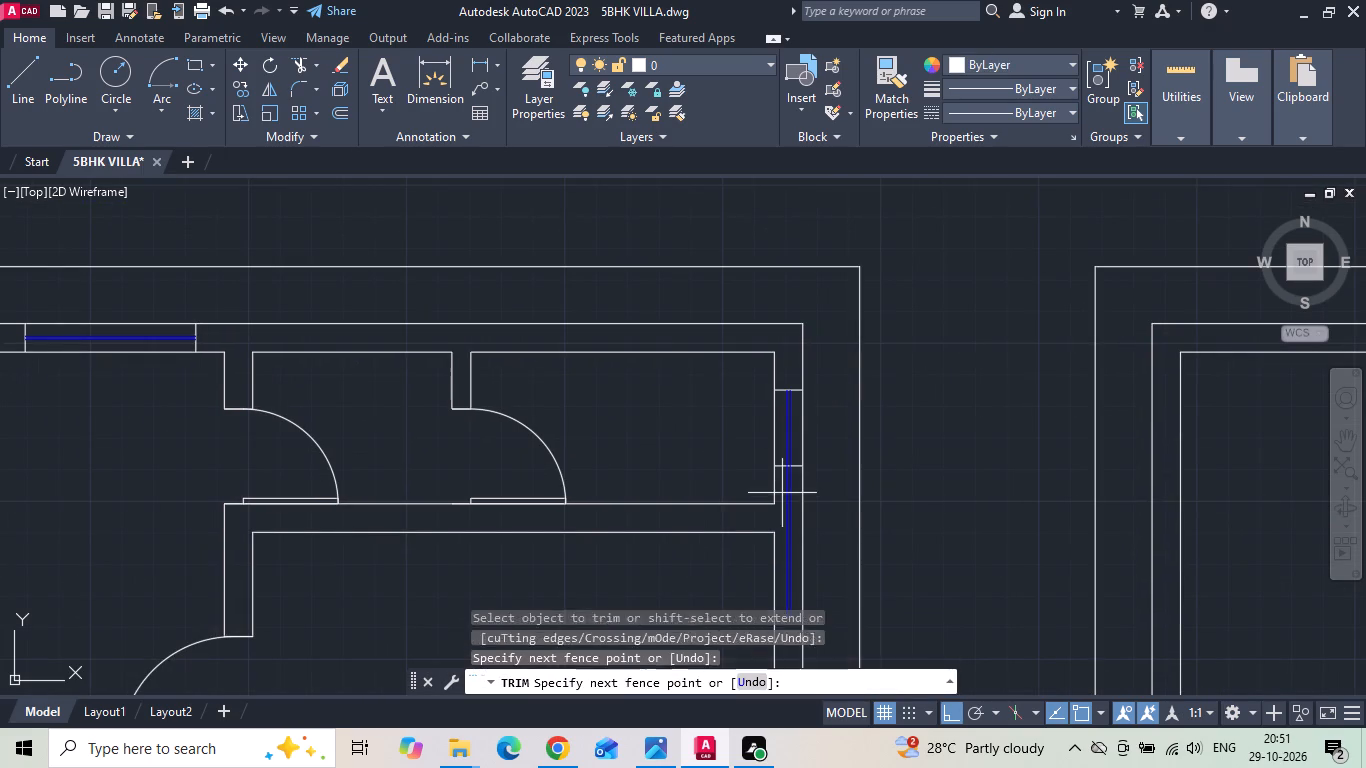
left_click(795, 523)
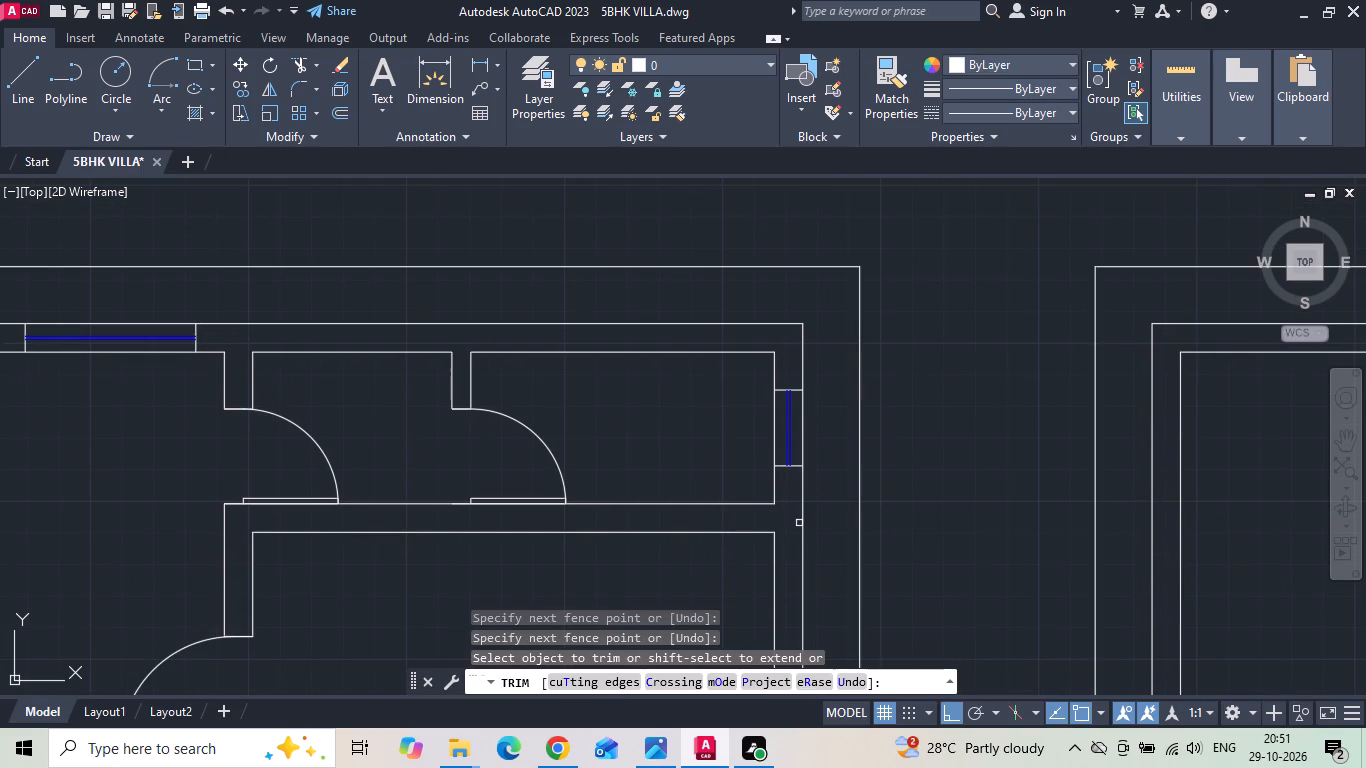
key("Escape")
Copy the ground floor bedroom's top-wall window, jambs and glass lines, to the same place on the first and second floor plans.
scroll(634, 299, "down", 5)
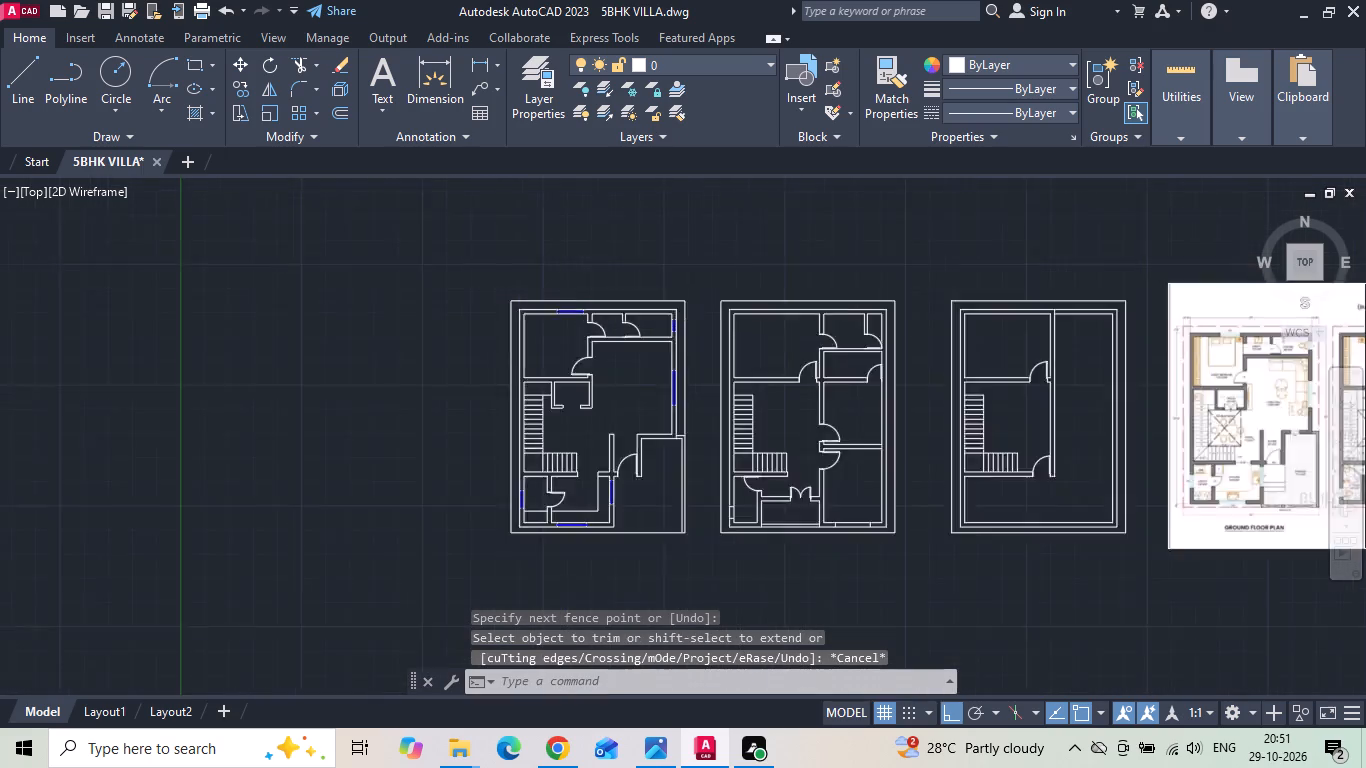
scroll(1070, 368, "up", 2)
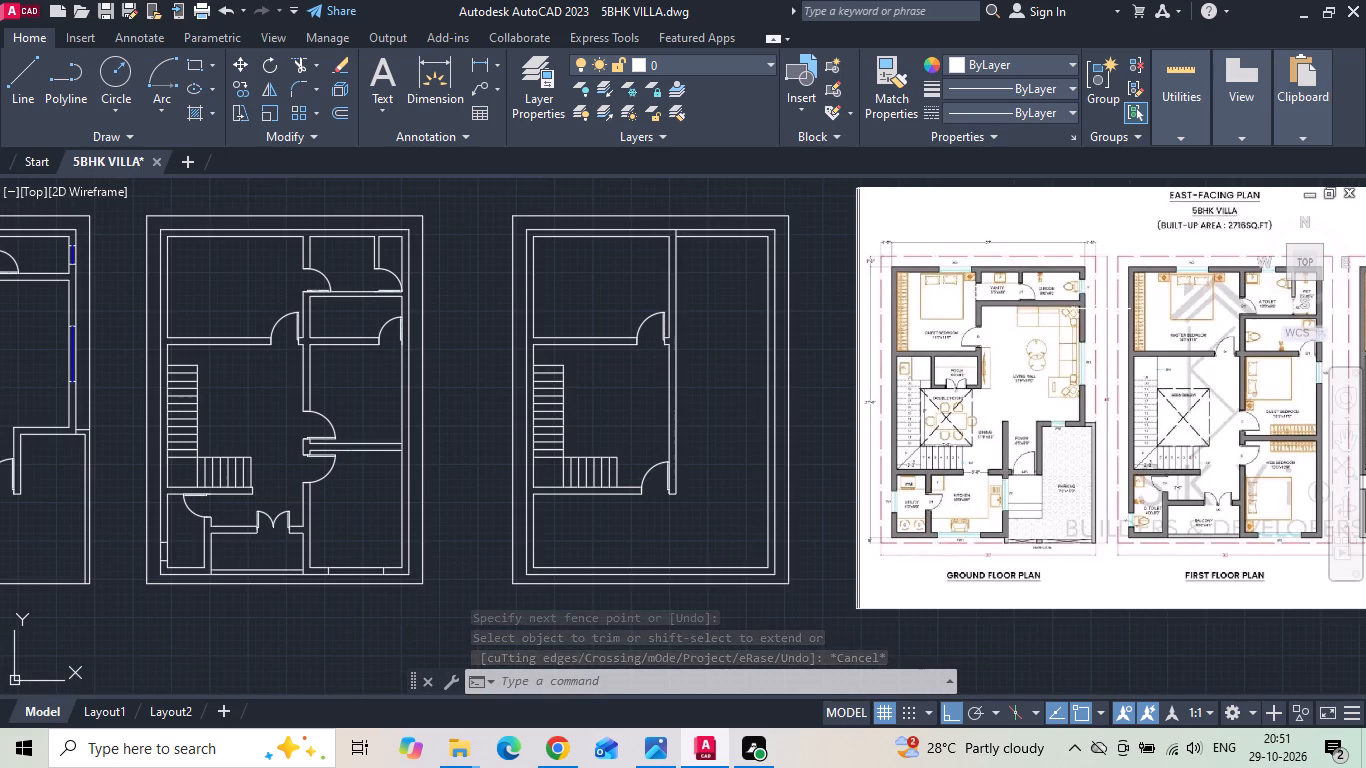
middle_click_drag(749, 278, 910, 358)
middle_click_drag(180, 259, 389, 251)
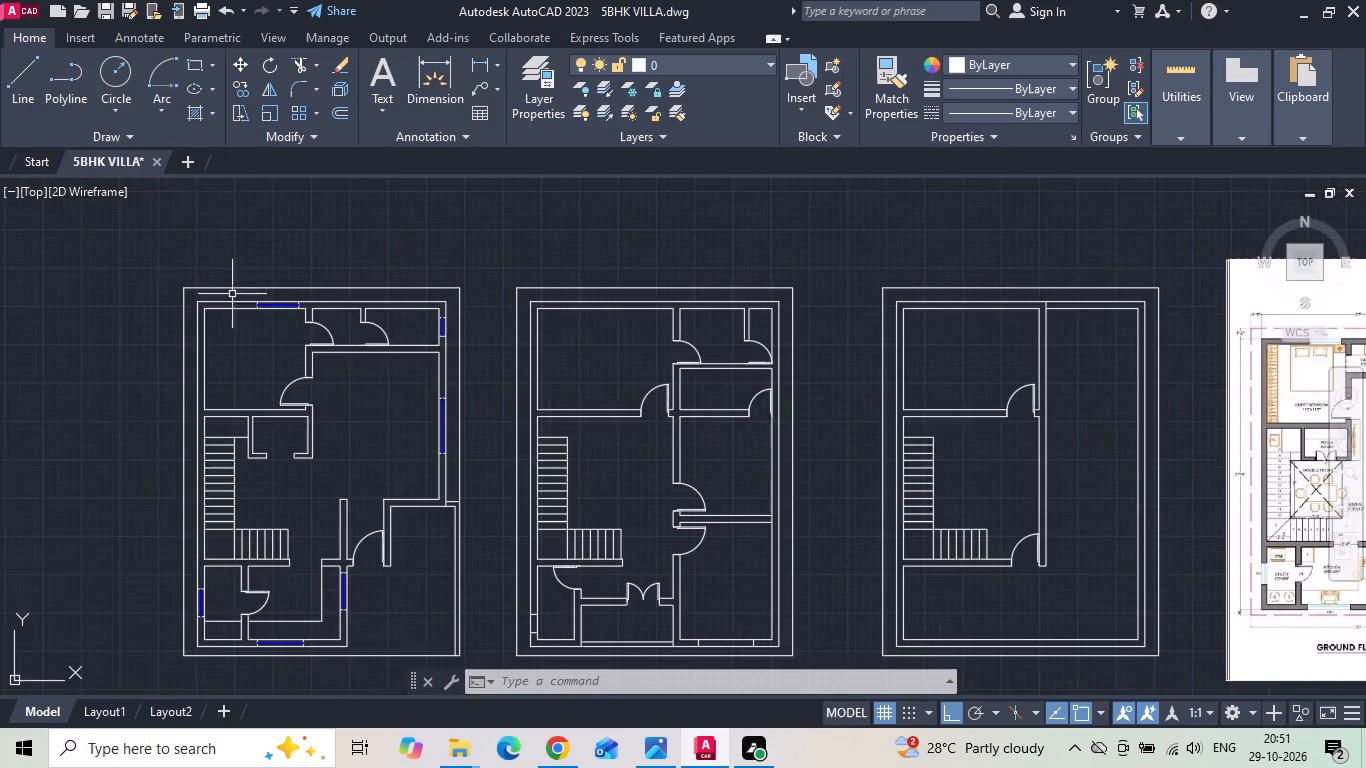
scroll(222, 297, "up", 3)
left_click_drag(290, 304, 373, 347)
left_click(536, 366)
right_click(421, 381)
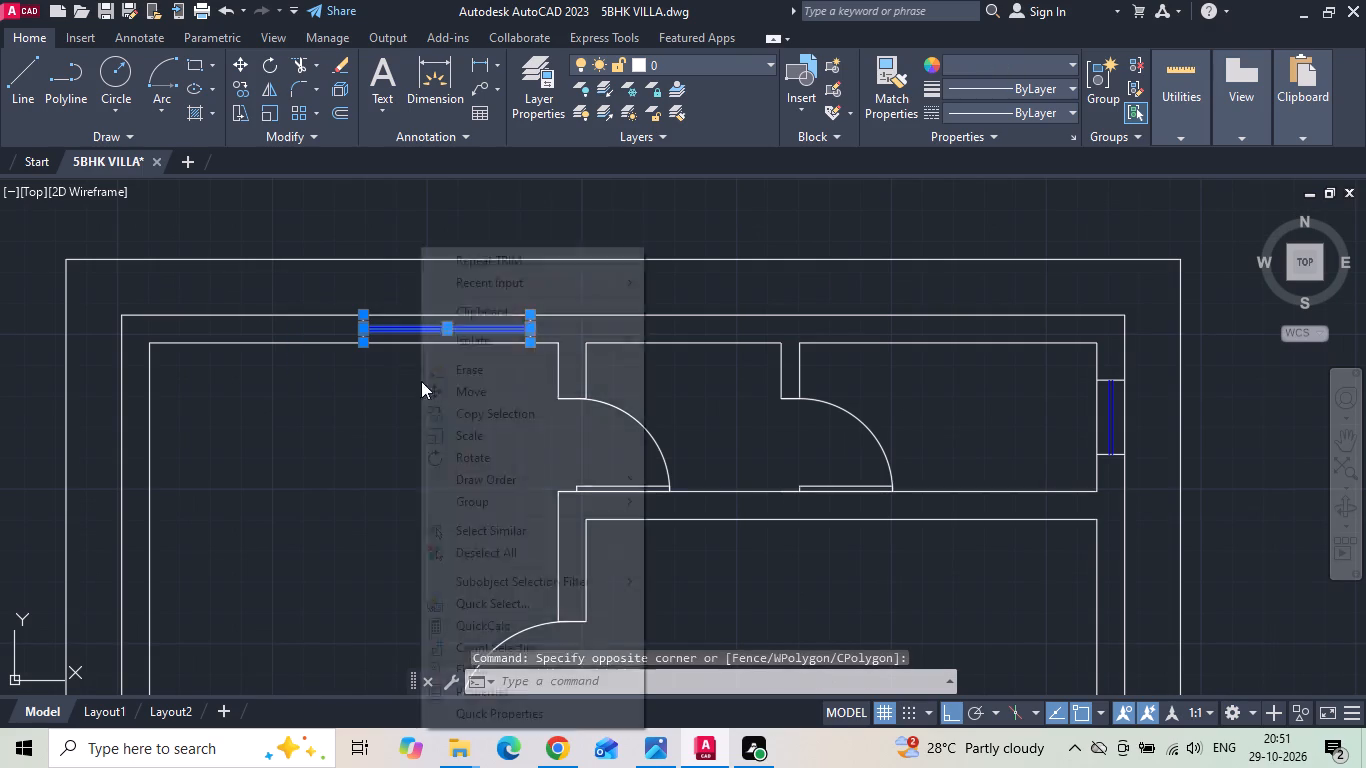
left_click(466, 411)
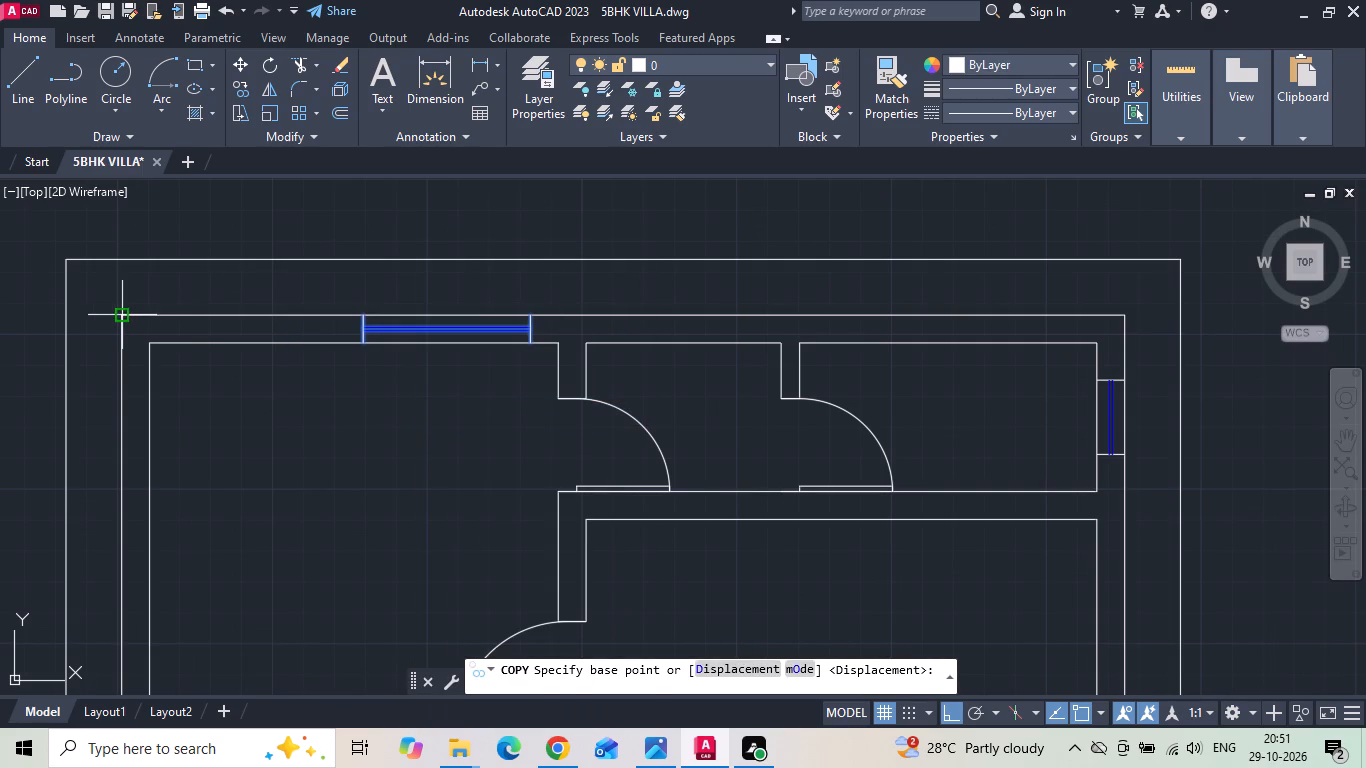
left_click(125, 315)
scroll(115, 324, "down", 3)
scroll(508, 324, "up", 3)
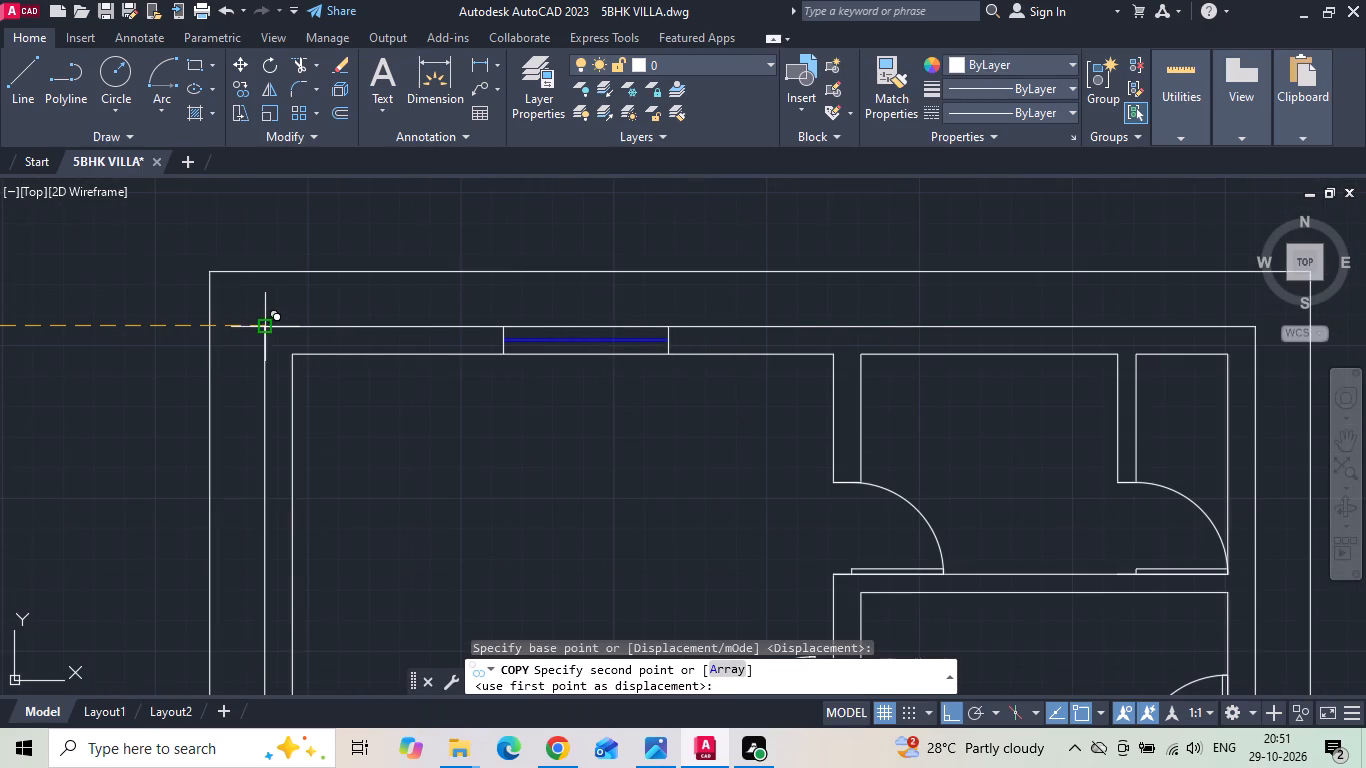
left_click(263, 326)
middle_click_drag(825, 344, 288, 362)
scroll(707, 349, "down", 1)
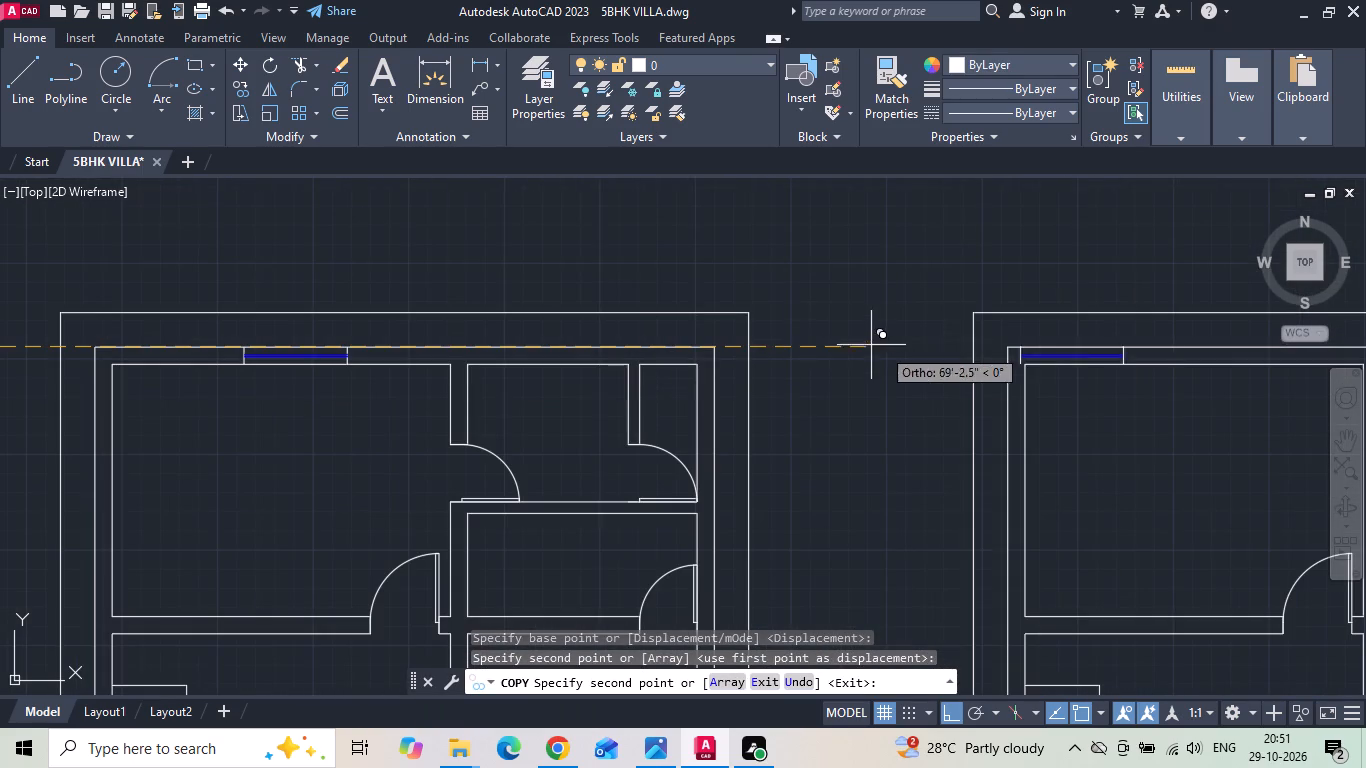
left_click(1013, 345)
scroll(610, 365, "down", 4)
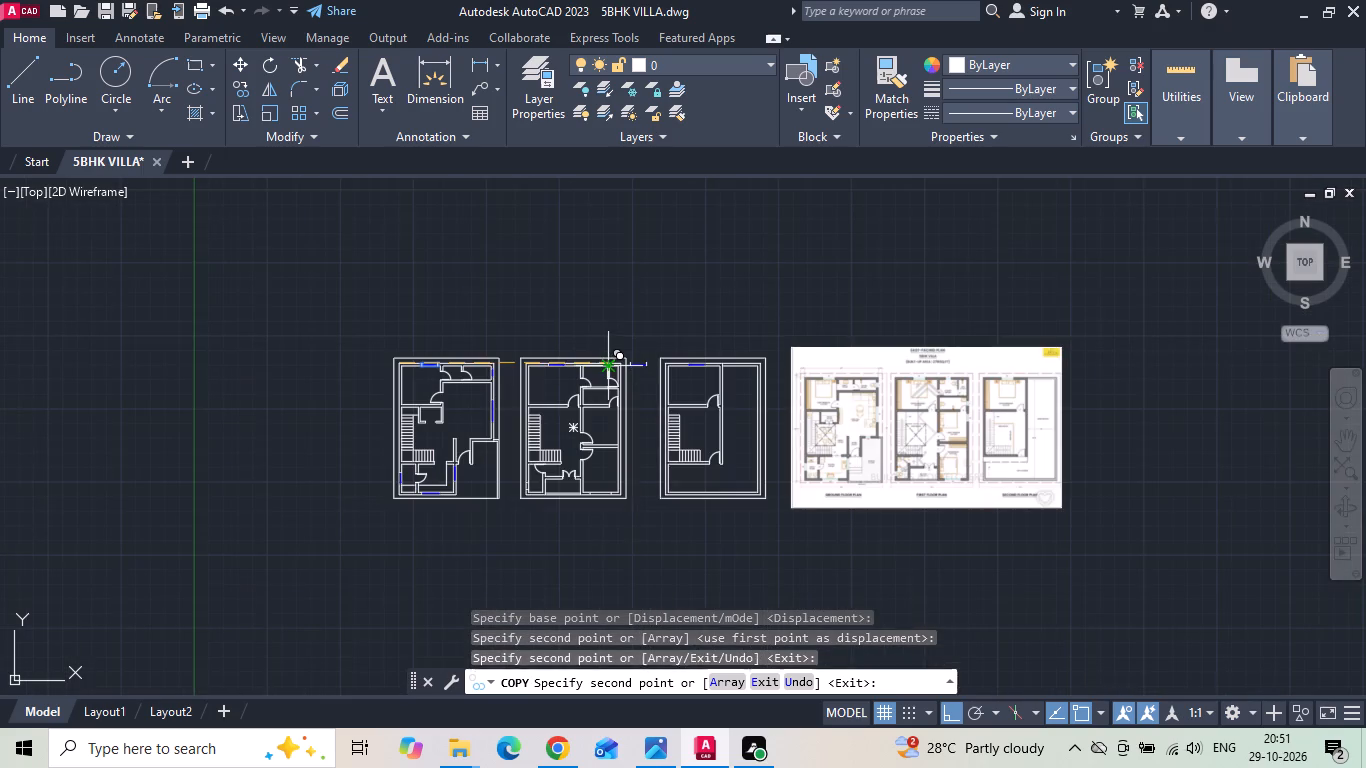
key("Escape")
Copy the ground floor toilet's right-wall window with its jambs into the right wall of the first floor's lower toilet.
scroll(892, 415, "up", 2)
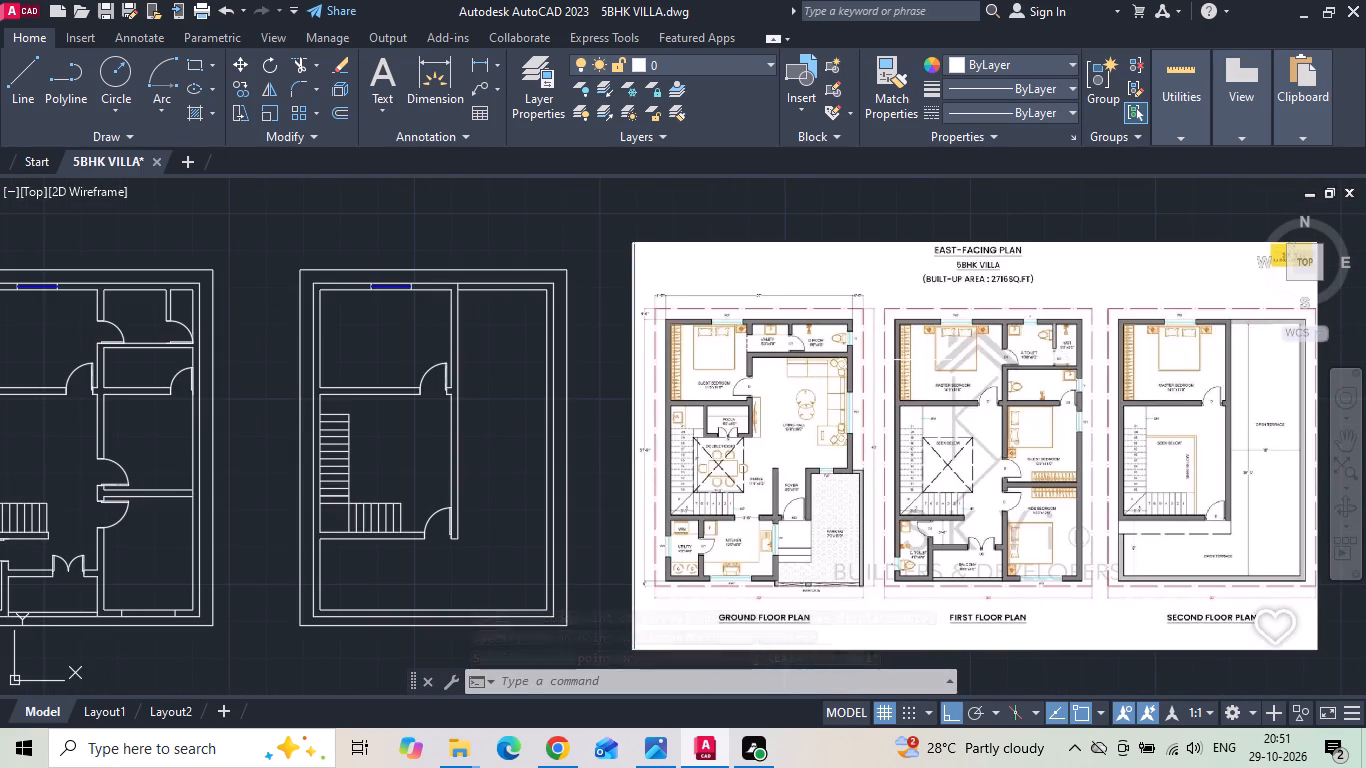
scroll(917, 360, "down", 3)
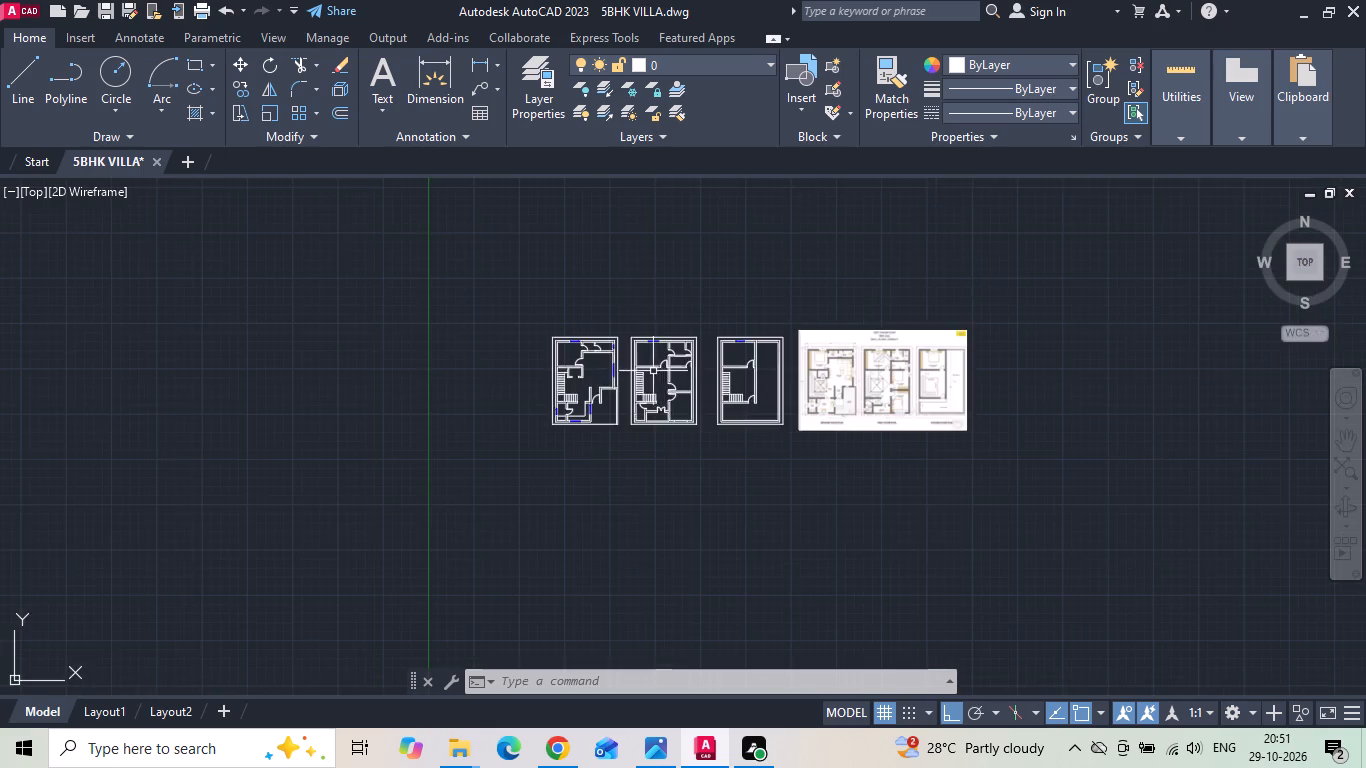
scroll(630, 369, "up", 4)
scroll(499, 212, "up", 3)
left_click_drag(449, 211, 480, 283)
left_click(543, 359)
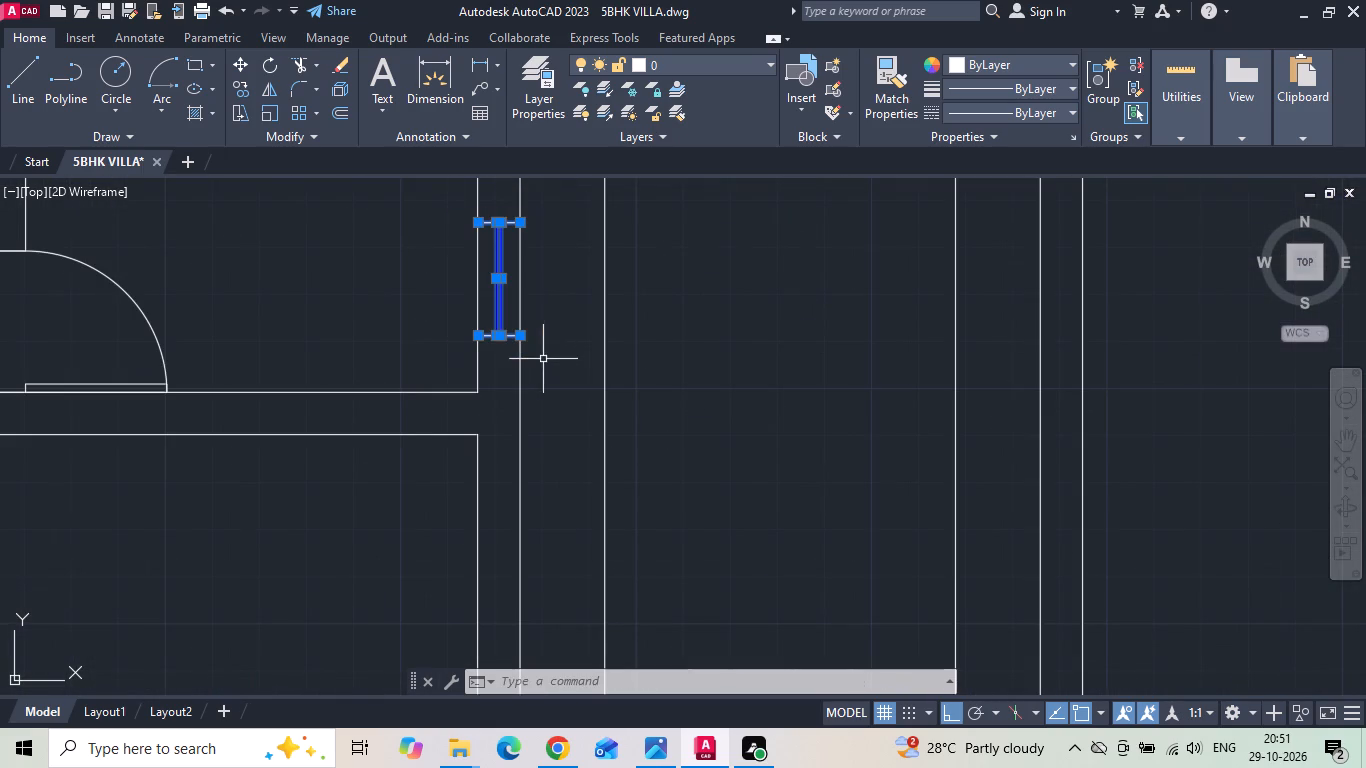
right_click(543, 359)
left_click(586, 406)
scroll(583, 406, "down", 1)
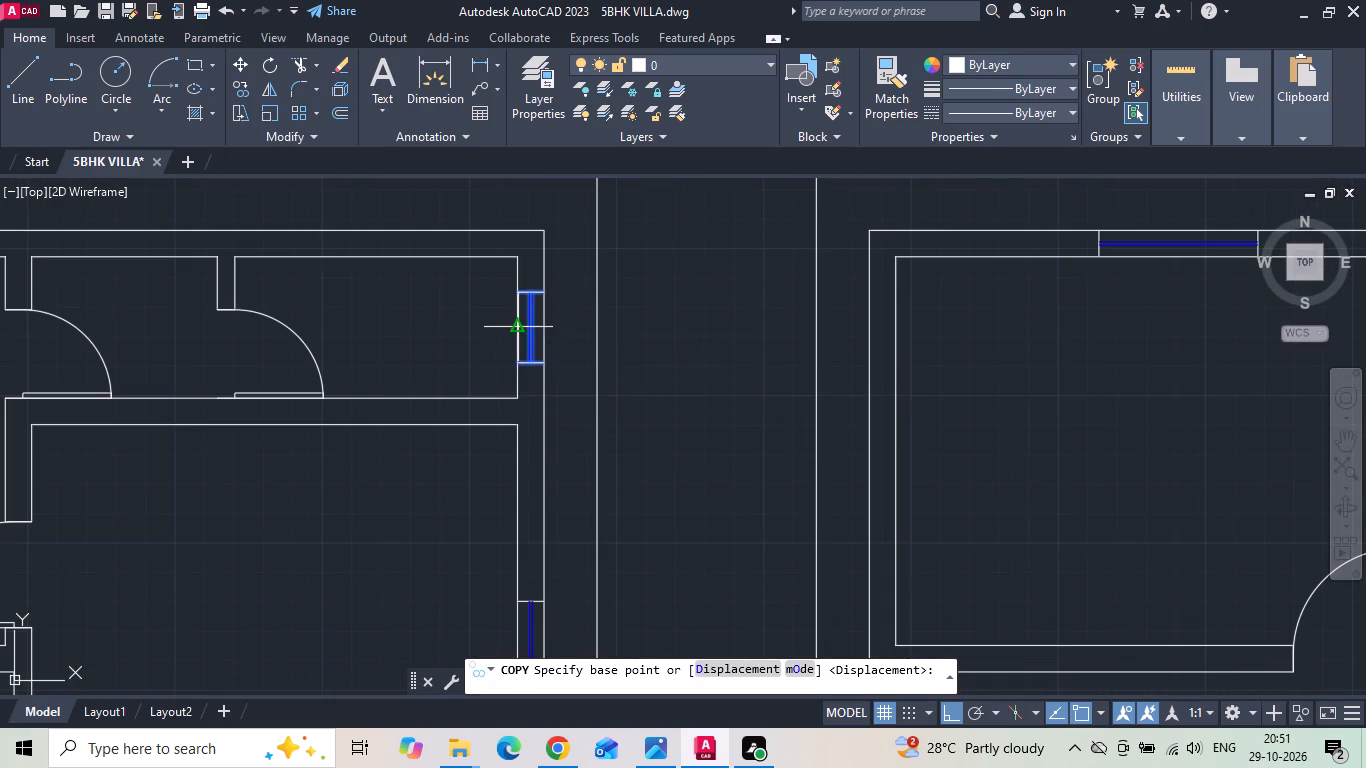
left_click(523, 329)
scroll(372, 323, "down", 3)
scroll(810, 402, "up", 2)
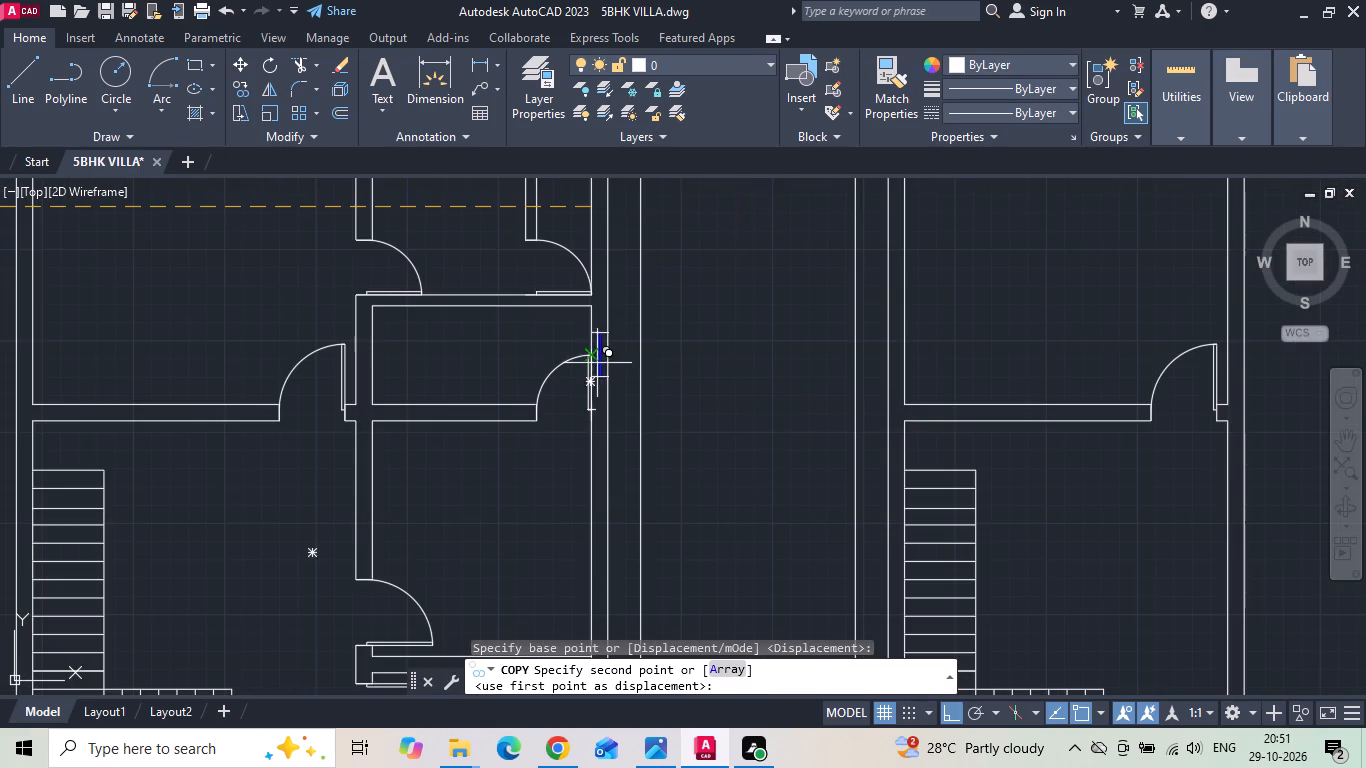
scroll(613, 354, "up", 1)
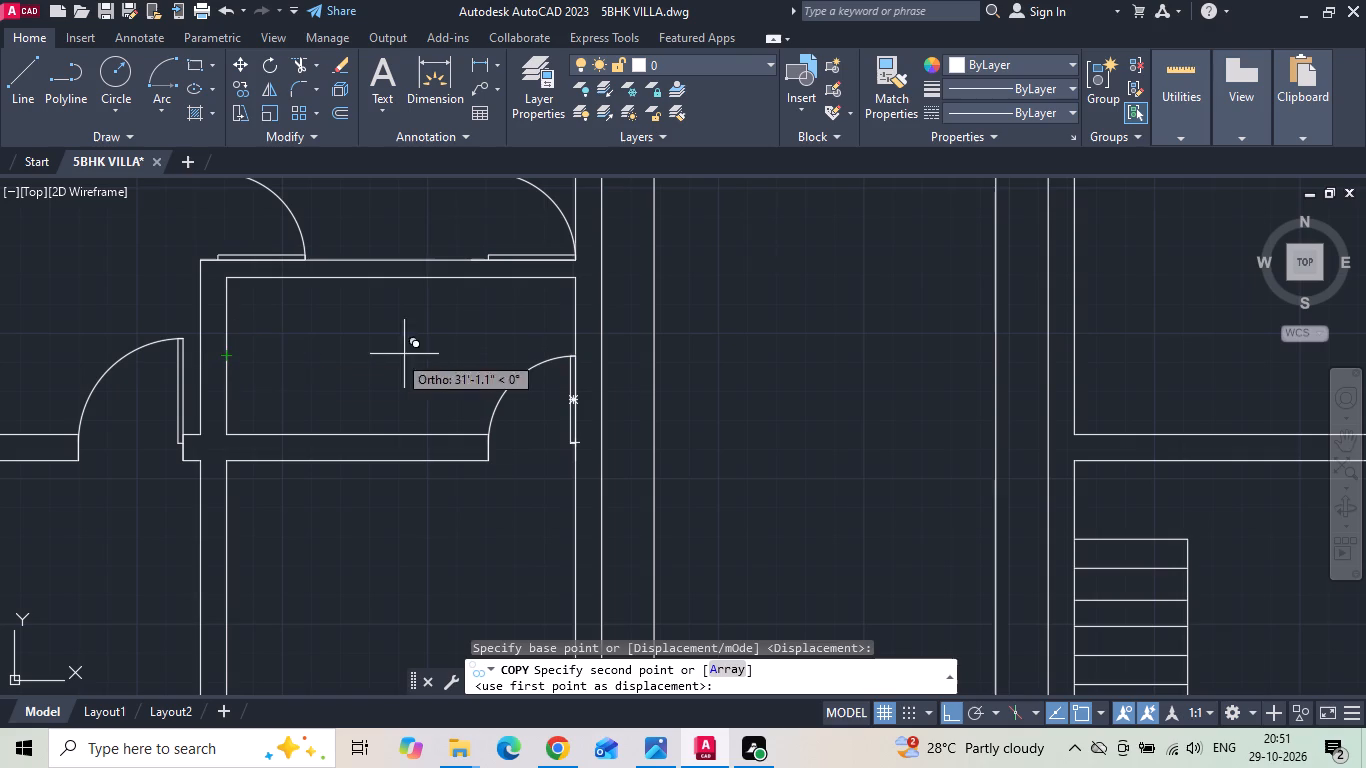
left_click(575, 366)
scroll(414, 394, "down", 2)
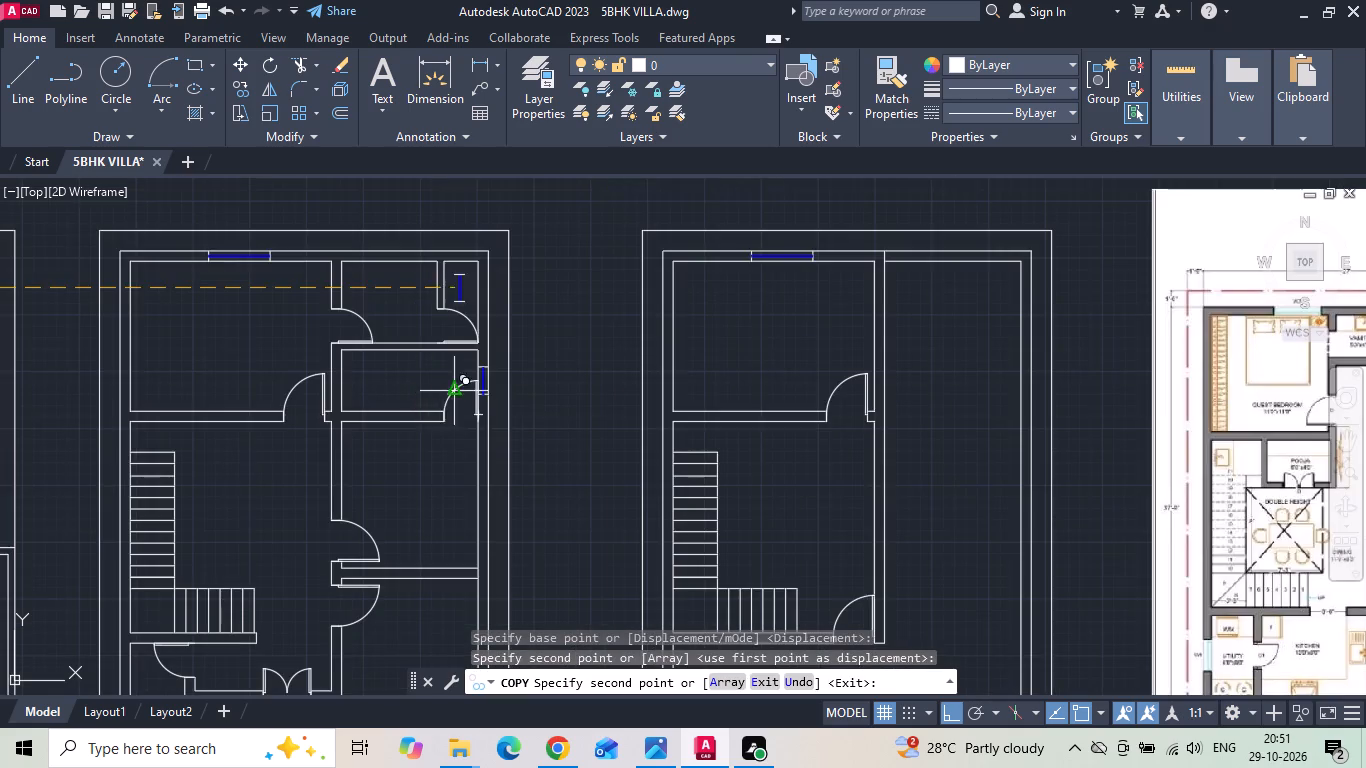
scroll(475, 381, "down", 1)
key("Escape")
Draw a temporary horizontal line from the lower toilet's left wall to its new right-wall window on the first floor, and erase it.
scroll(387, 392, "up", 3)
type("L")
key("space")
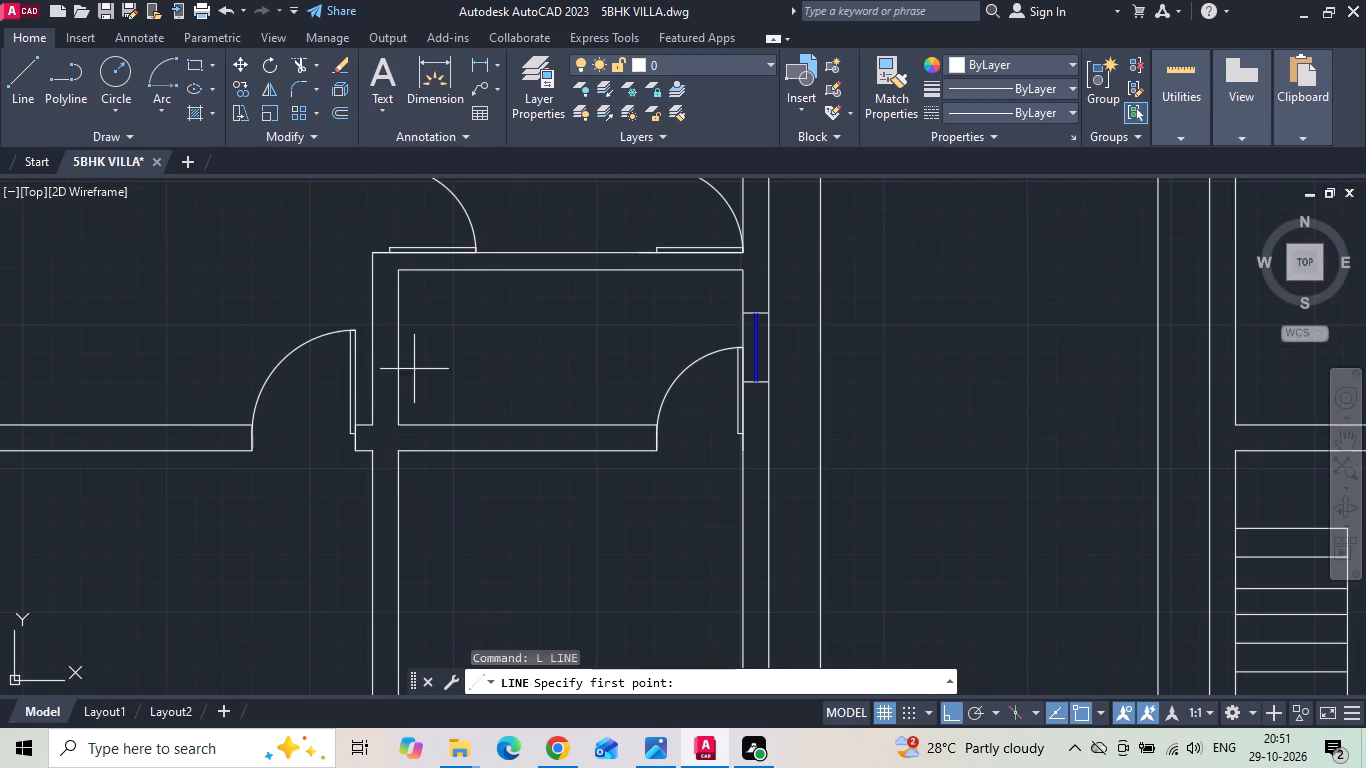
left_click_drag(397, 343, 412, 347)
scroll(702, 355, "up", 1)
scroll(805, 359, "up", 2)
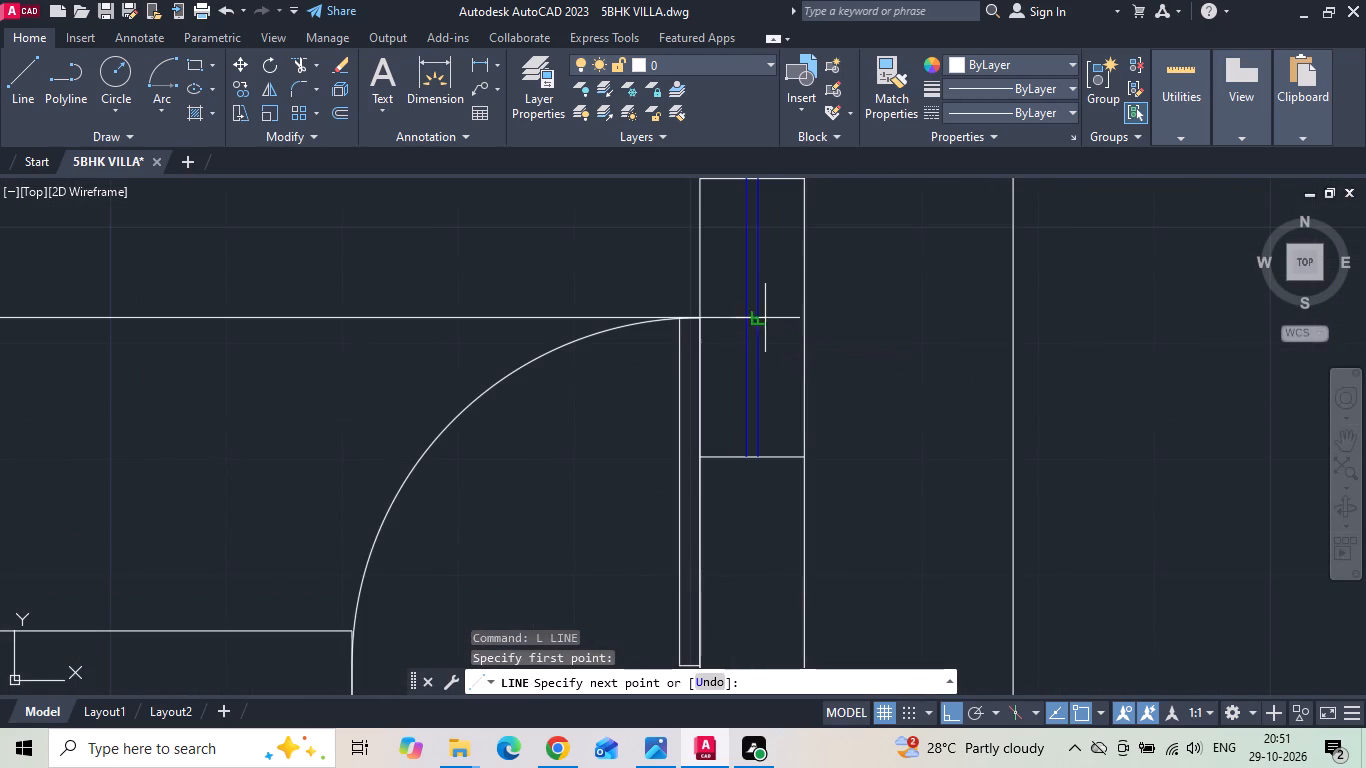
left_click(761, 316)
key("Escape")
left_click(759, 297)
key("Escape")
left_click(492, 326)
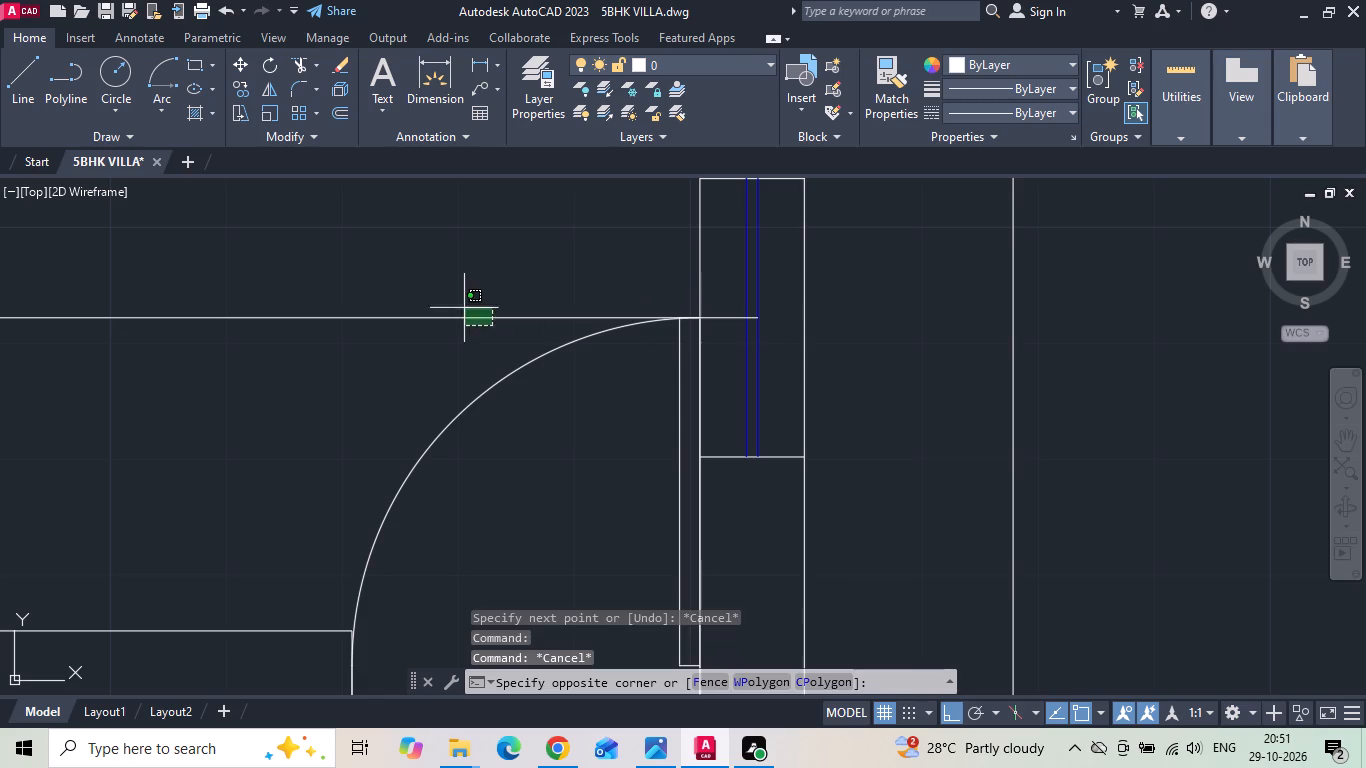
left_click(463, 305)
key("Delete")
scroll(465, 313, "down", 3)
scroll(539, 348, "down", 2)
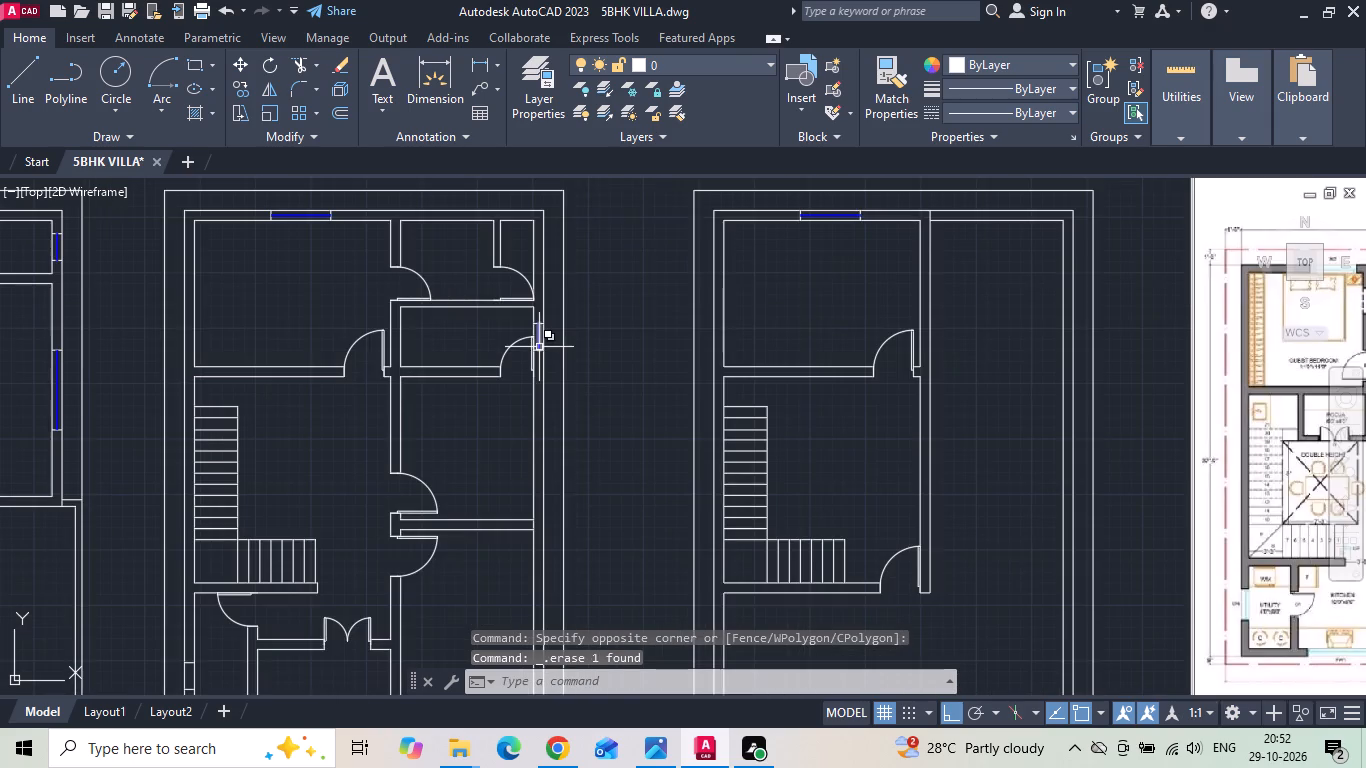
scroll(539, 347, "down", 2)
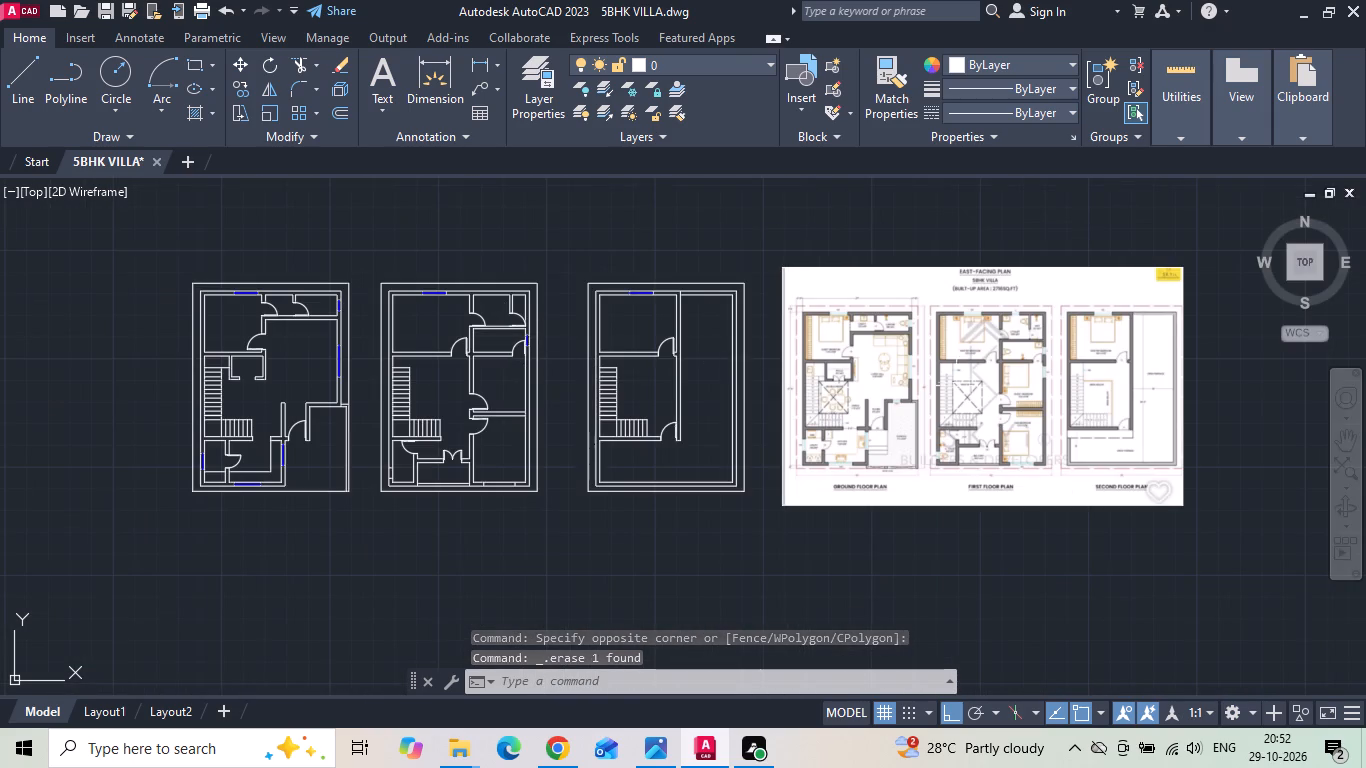
Draw a vertical line across the first floor's top wall at the midpoint of the upper toilet's wall.
scroll(992, 369, "up", 2)
scroll(989, 363, "down", 2)
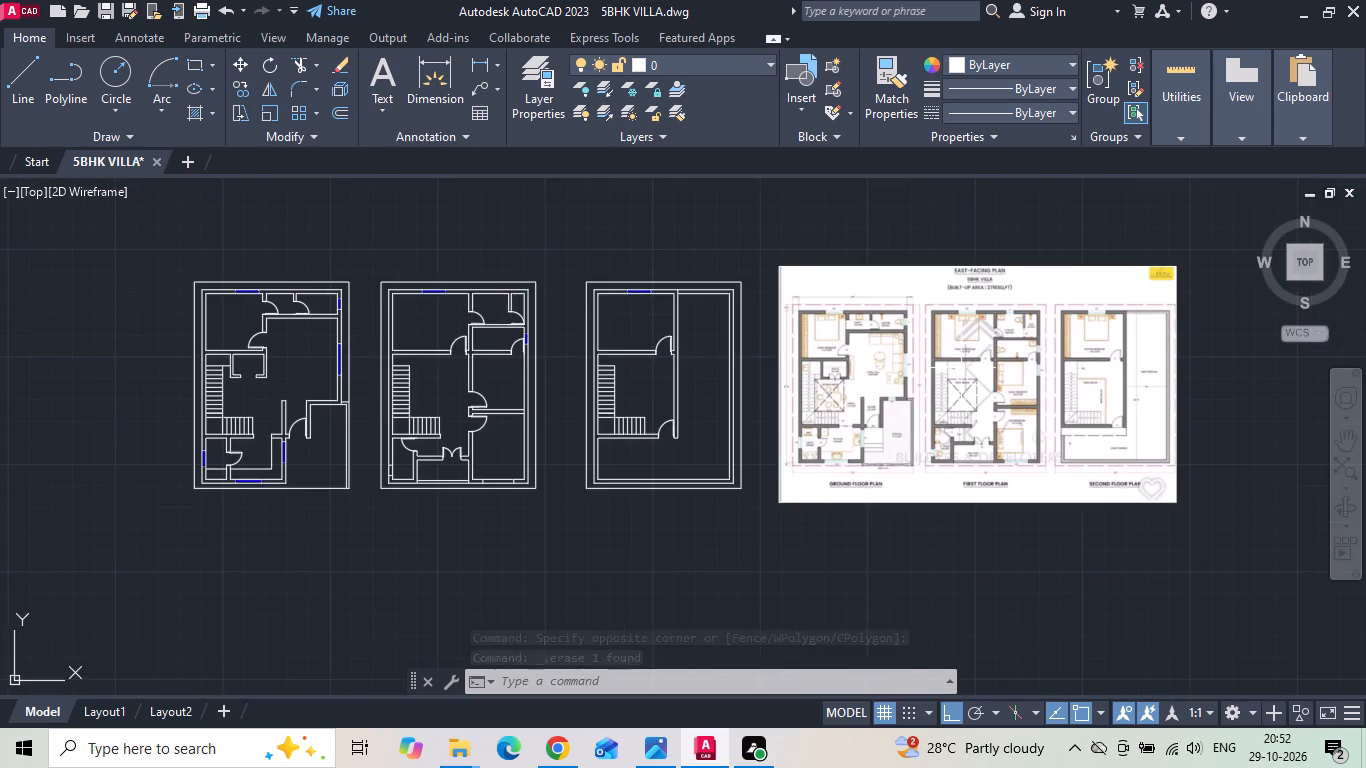
scroll(417, 277, "up", 2)
key("l")
key("space")
scroll(617, 321, "up", 2)
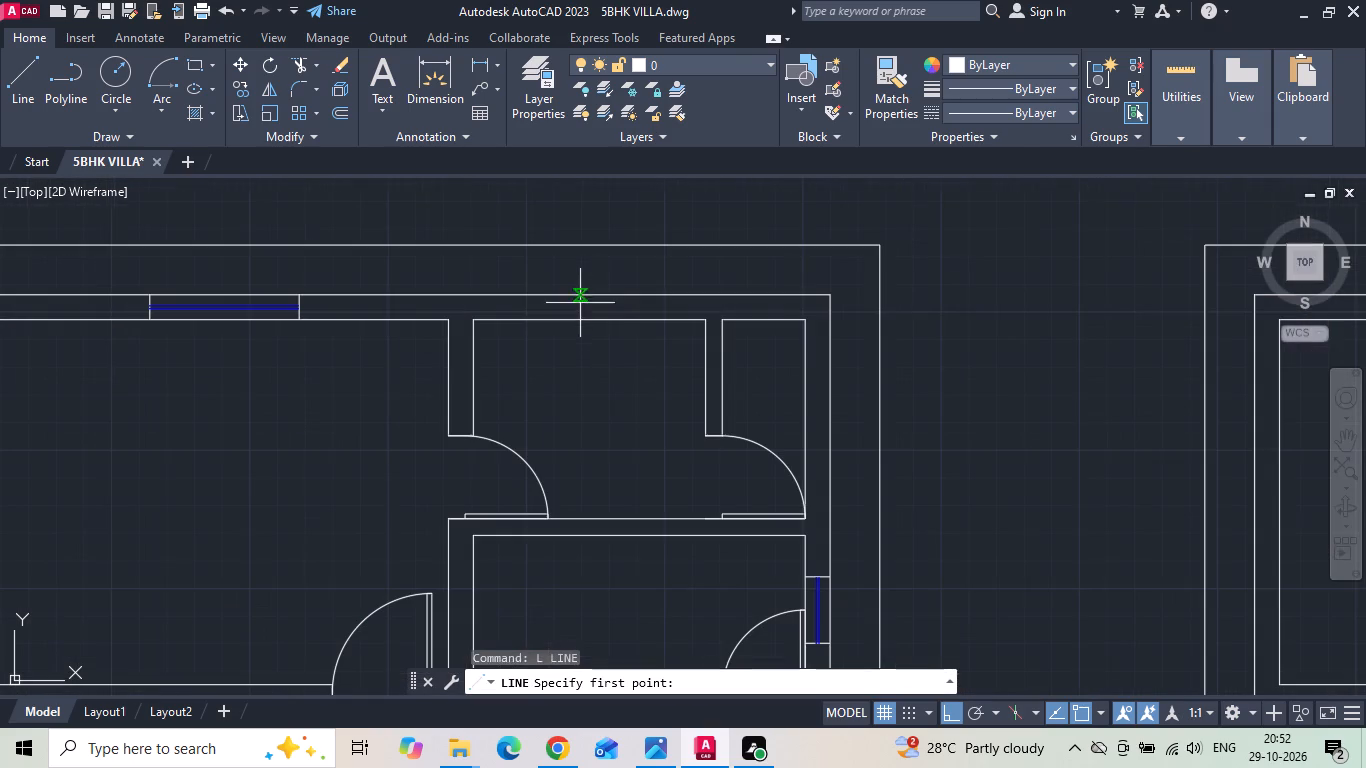
left_click(589, 319)
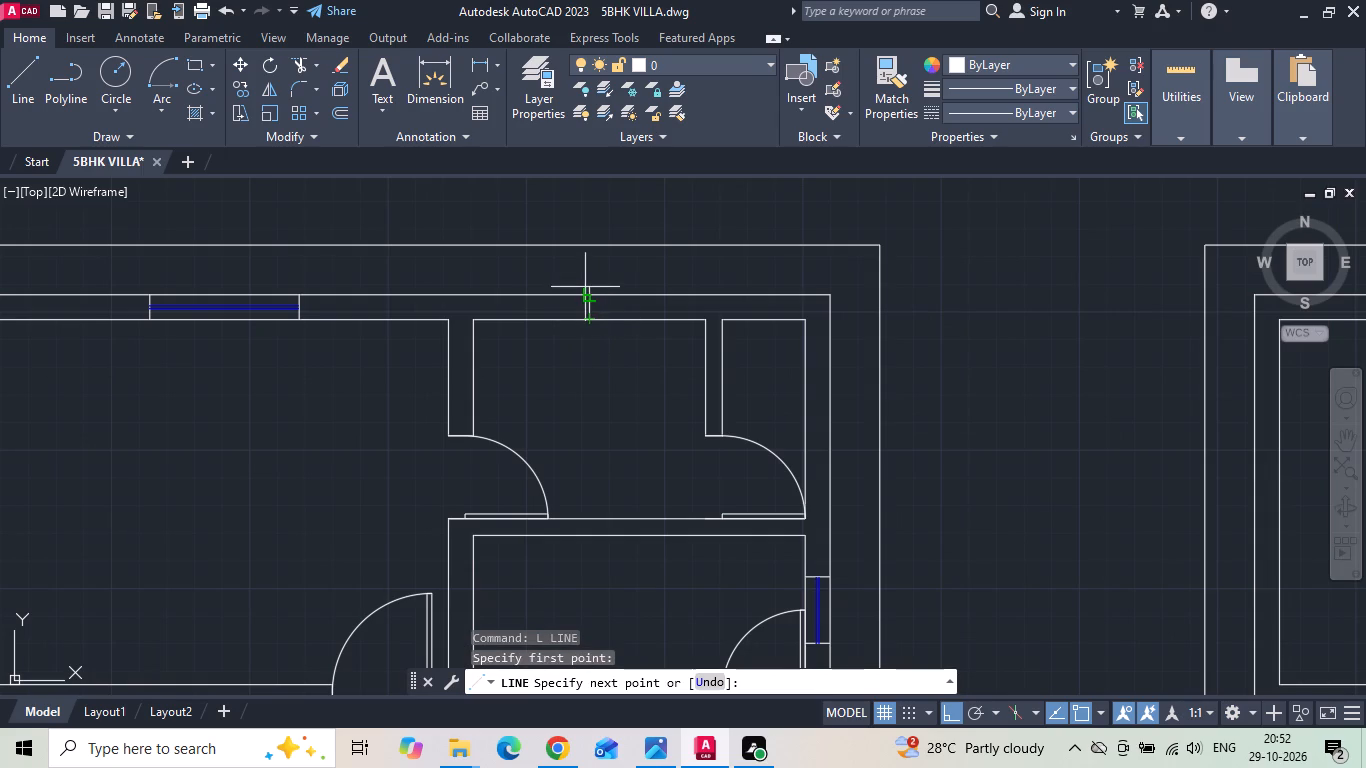
left_click(585, 287)
key("Escape")
Copy the first floor bedroom's top-wall window, jambs and glass lines, with its left jamb on the upper toilet's midpoint line.
left_click_drag(125, 279, 125, 281)
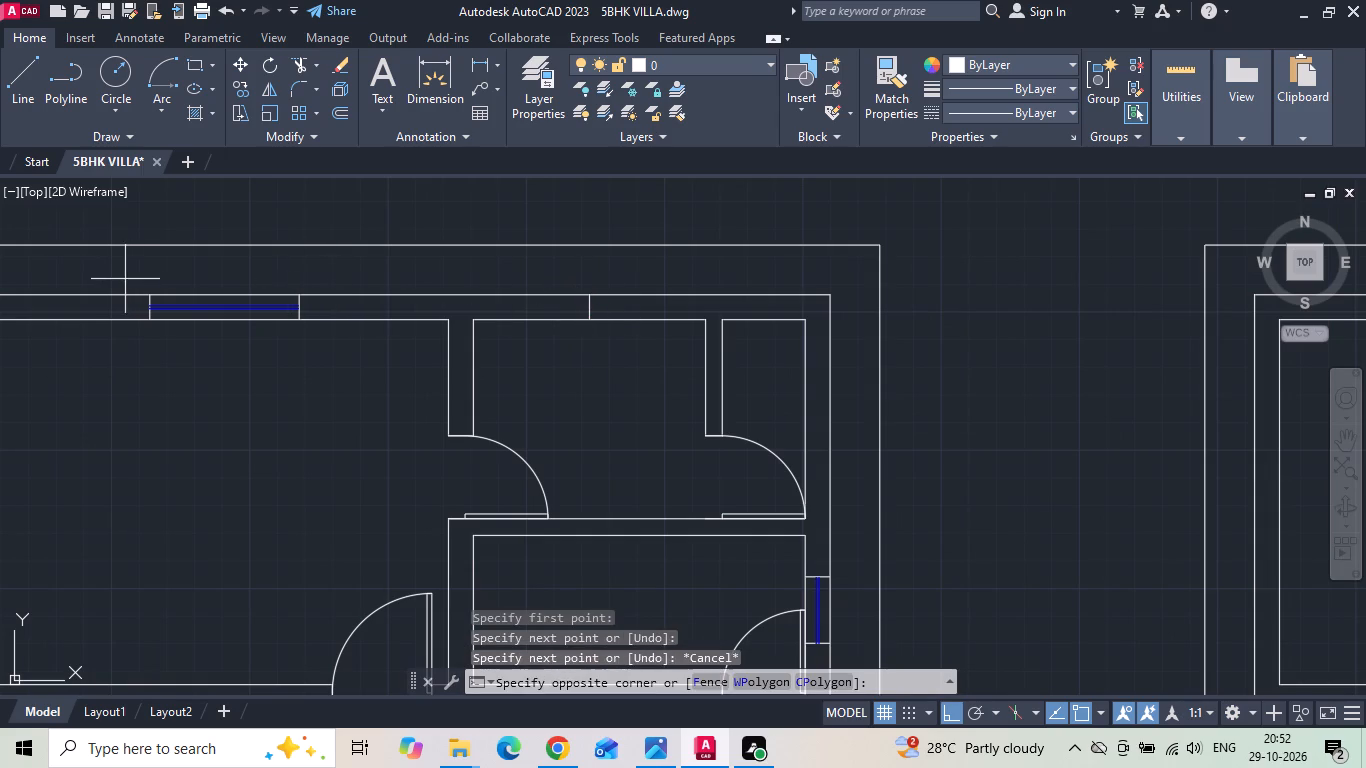
left_click_drag(125, 281, 143, 299)
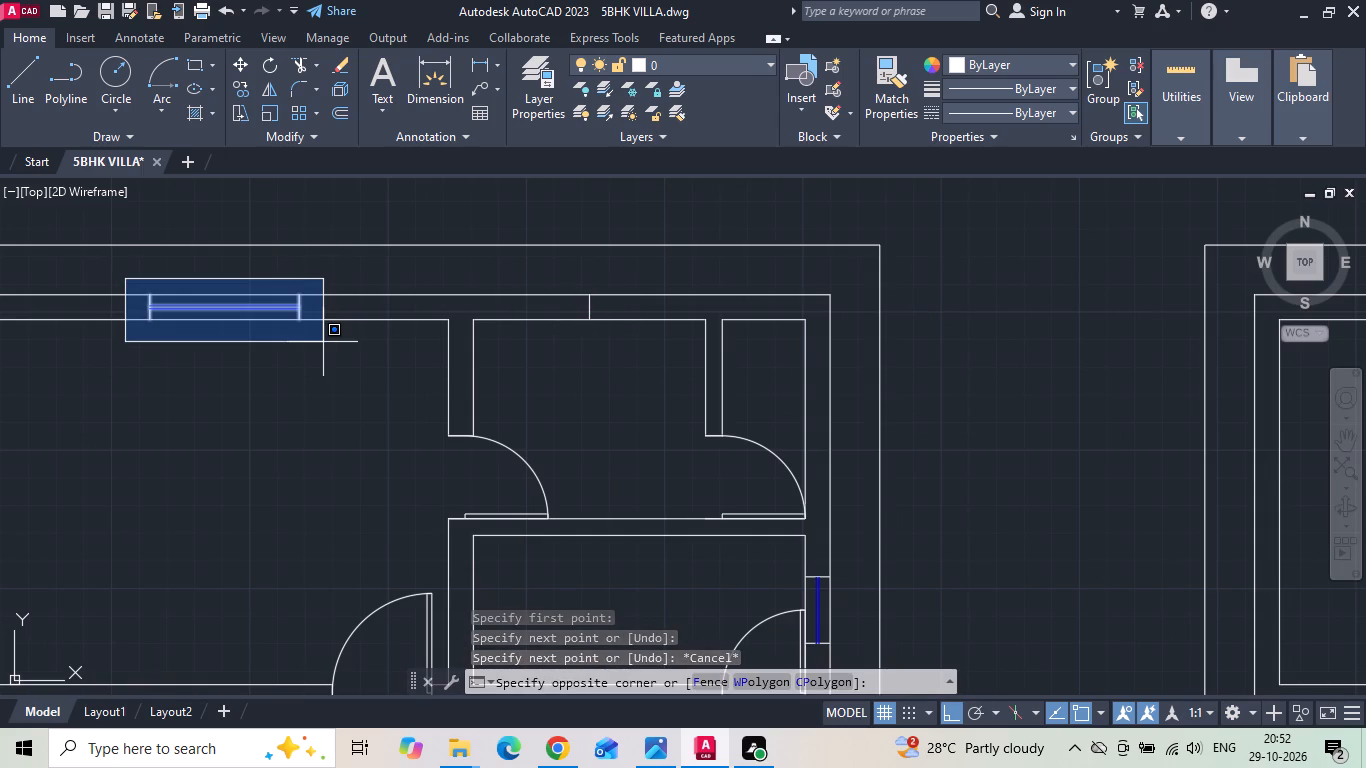
left_click(327, 353)
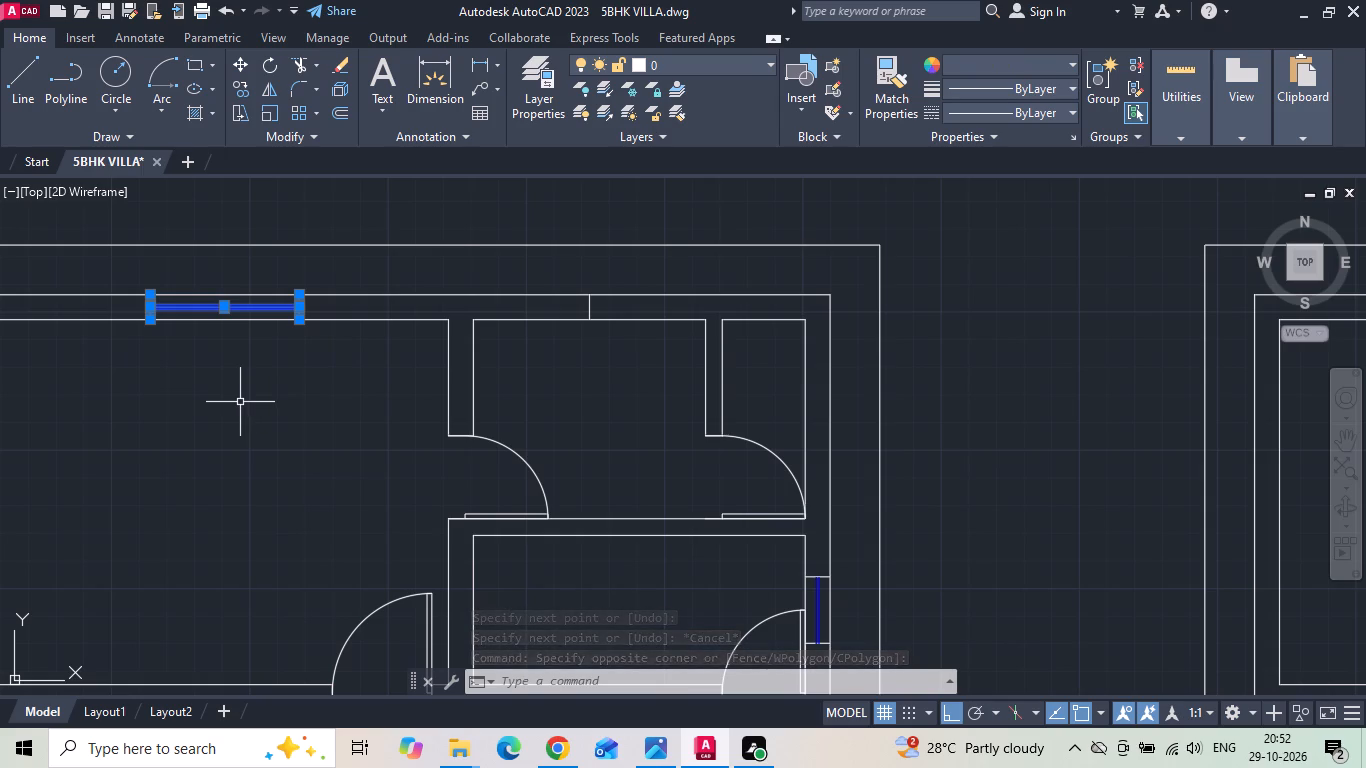
right_click(240, 402)
left_click(294, 416)
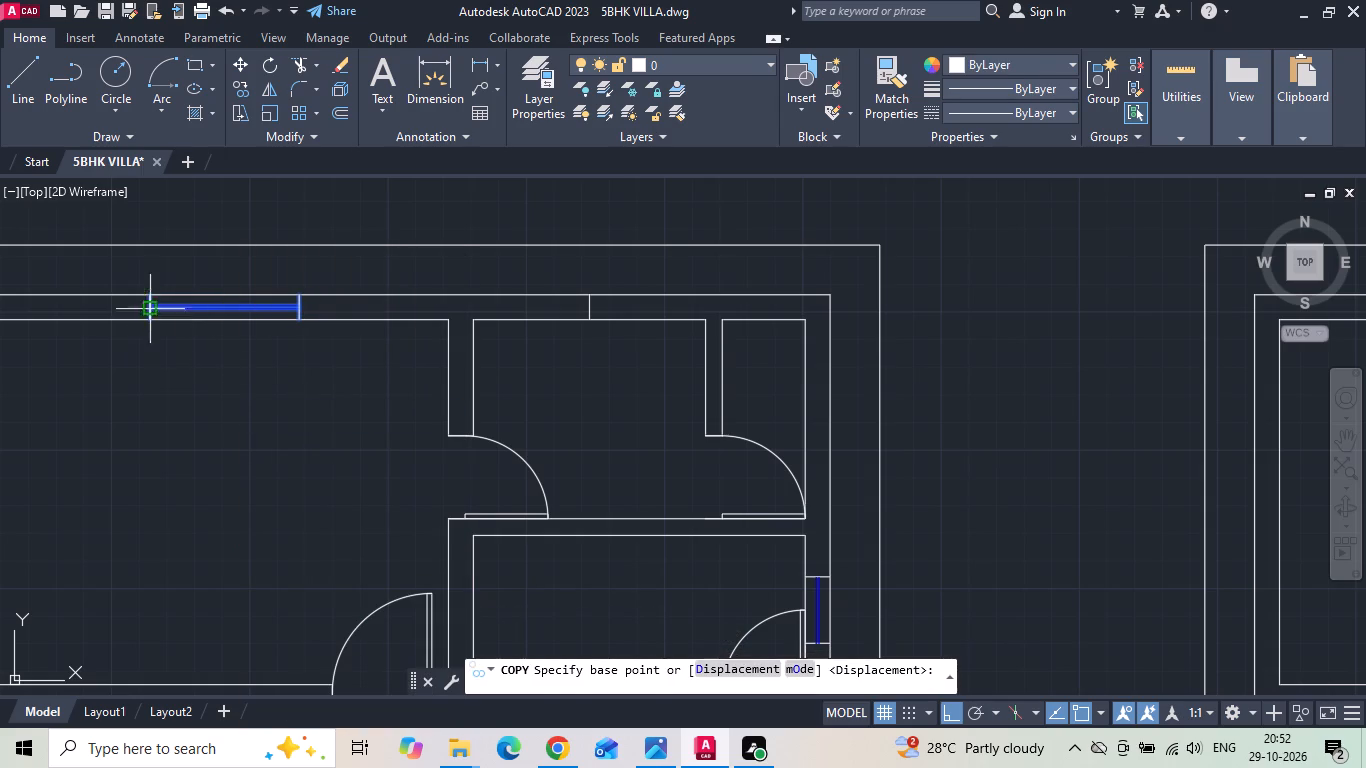
left_click(148, 292)
scroll(577, 278, "up", 2)
left_click(600, 326)
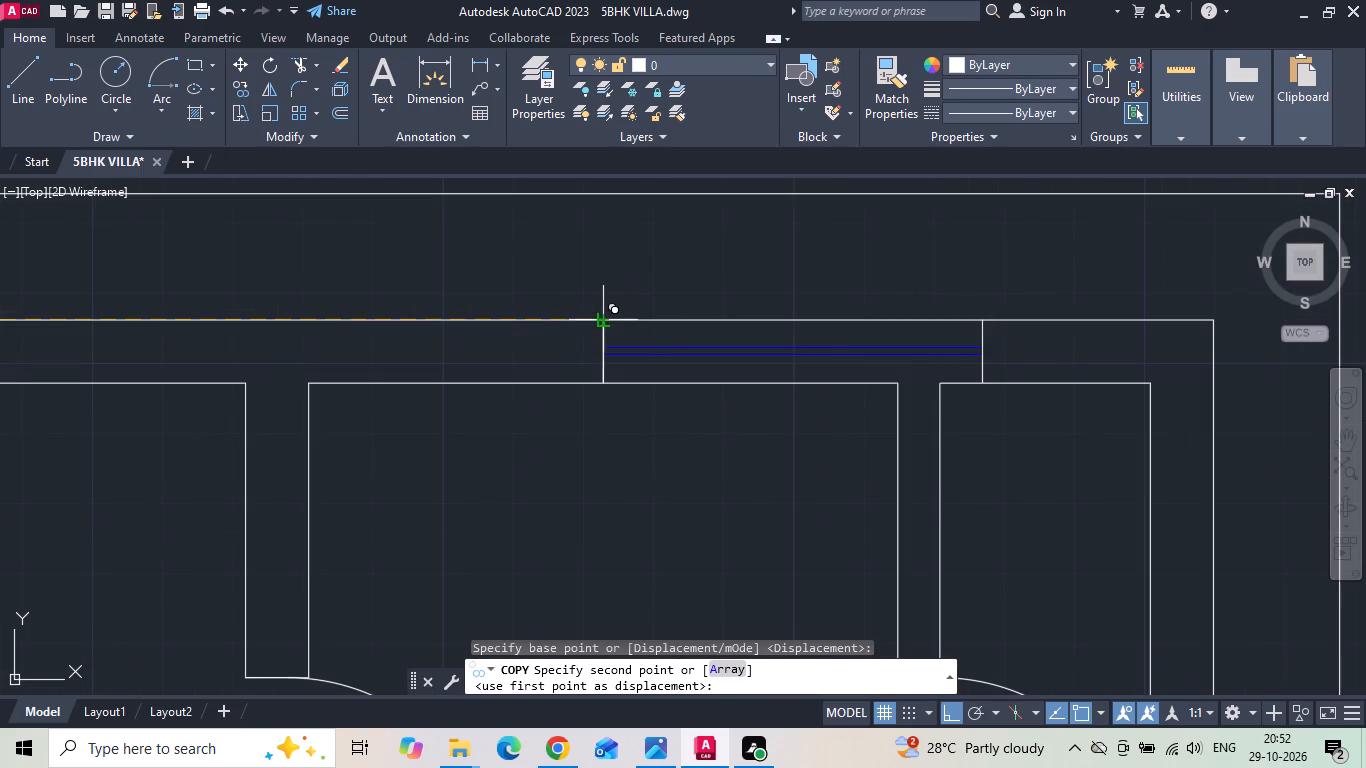
key("Escape")
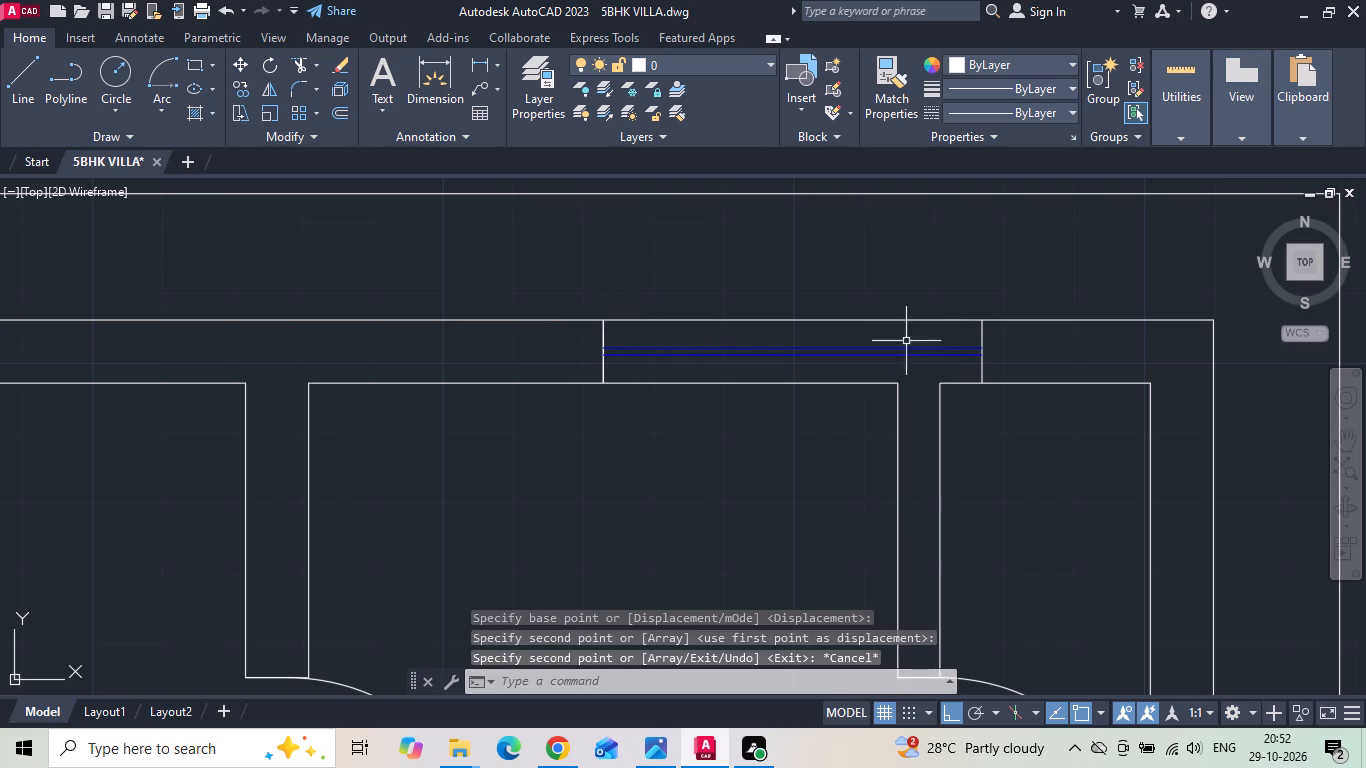
Copy the line at the midpoint of the upper toilet's top wall 12 units to the left.
left_click(601, 323)
right_click(601, 324)
left_click_drag(632, 365, 633, 374)
left_click_drag(617, 433, 512, 440)
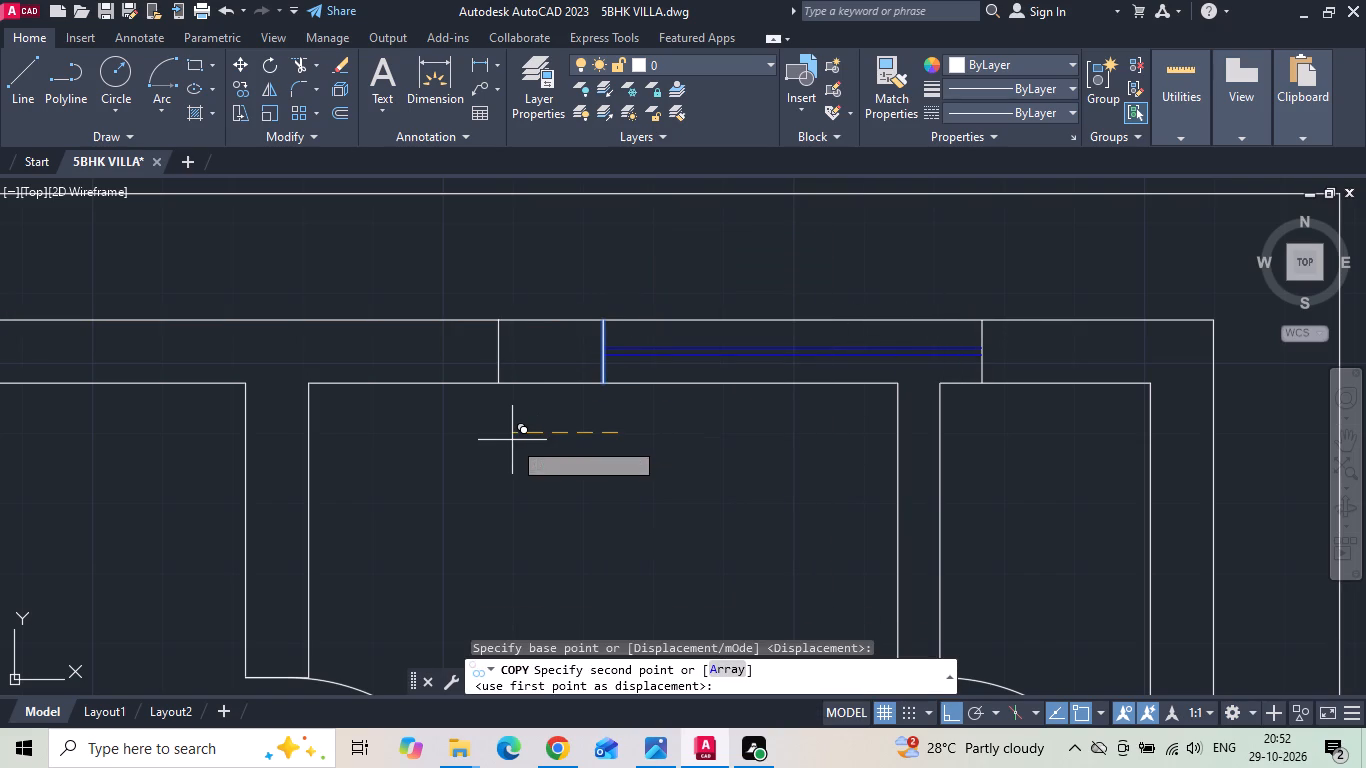
key("1")
type("2")
key("space")
key("Escape")
Erase one of the two overlapping lines at the midpoint of the upper toilet's top wall.
left_click(606, 327)
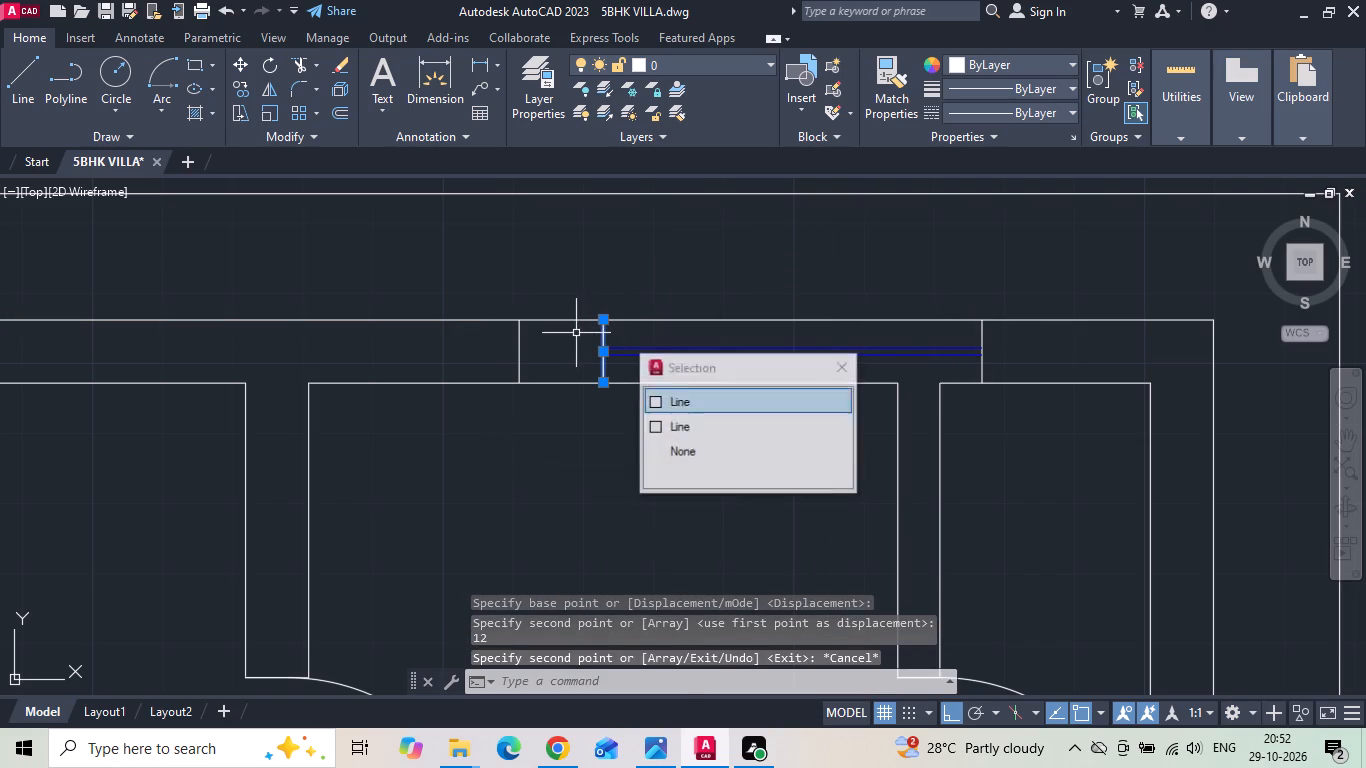
left_click(576, 333)
left_click(561, 358)
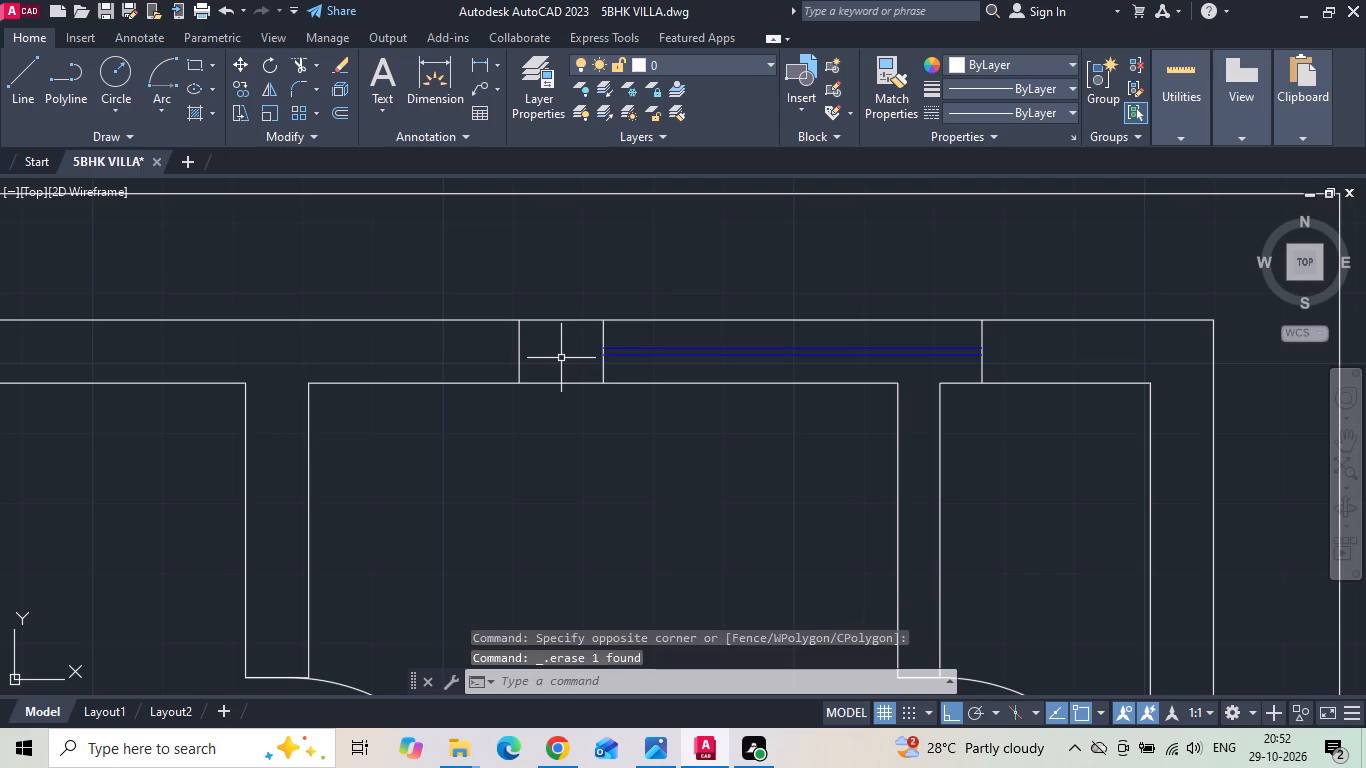
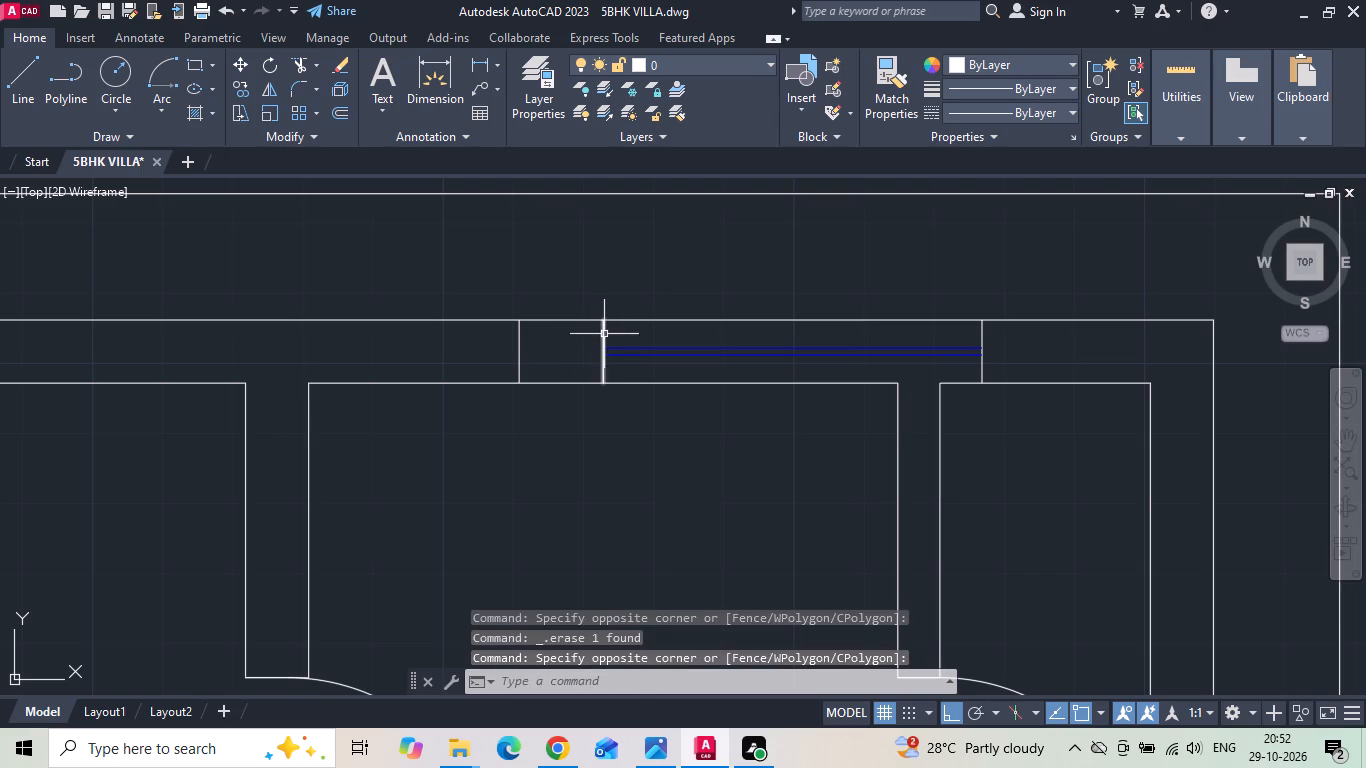
Erase the remaining vertical line at the midpoint of the upper toilet's top wall on the first floor.
key("Delete")
left_click(603, 336)
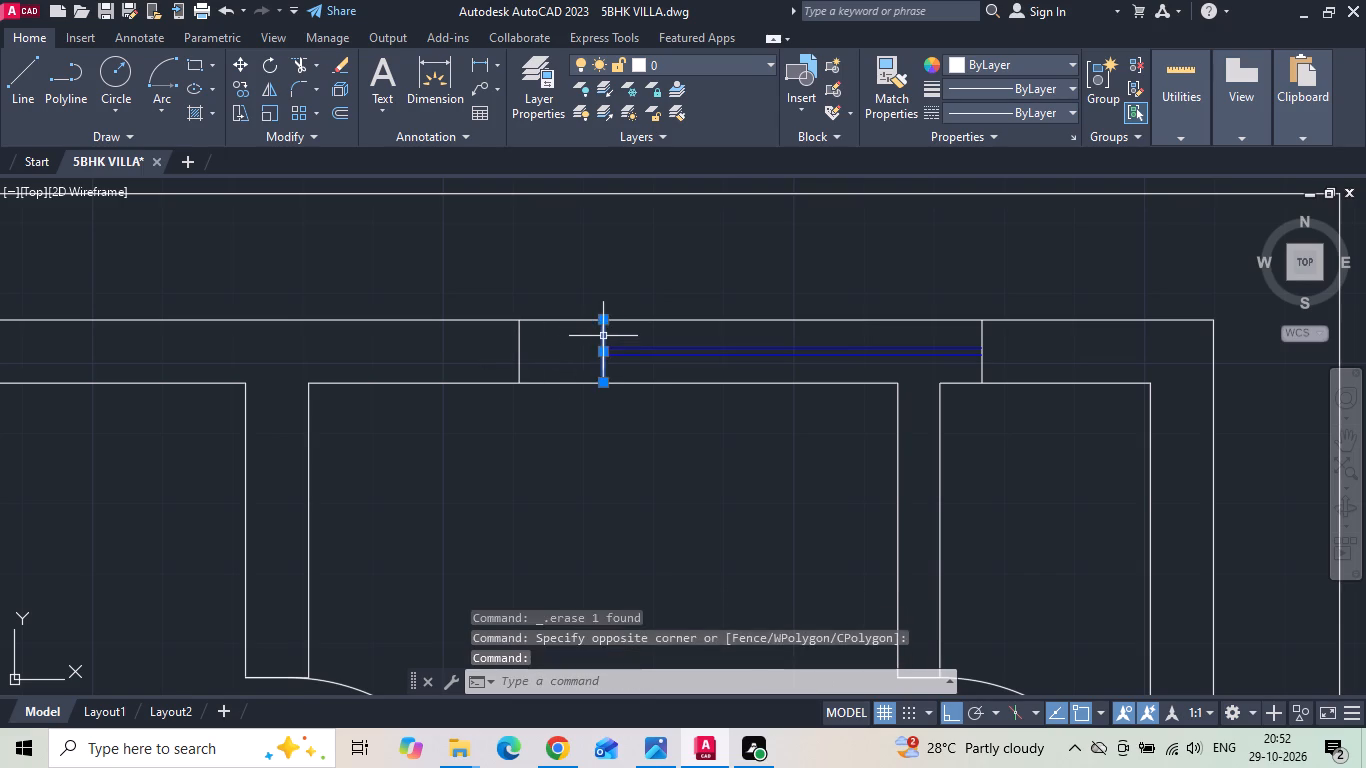
key("Delete")
Extend the upper toilet window's two blue glass lines to the left jamb.
key("e")
key("x")
key("space")
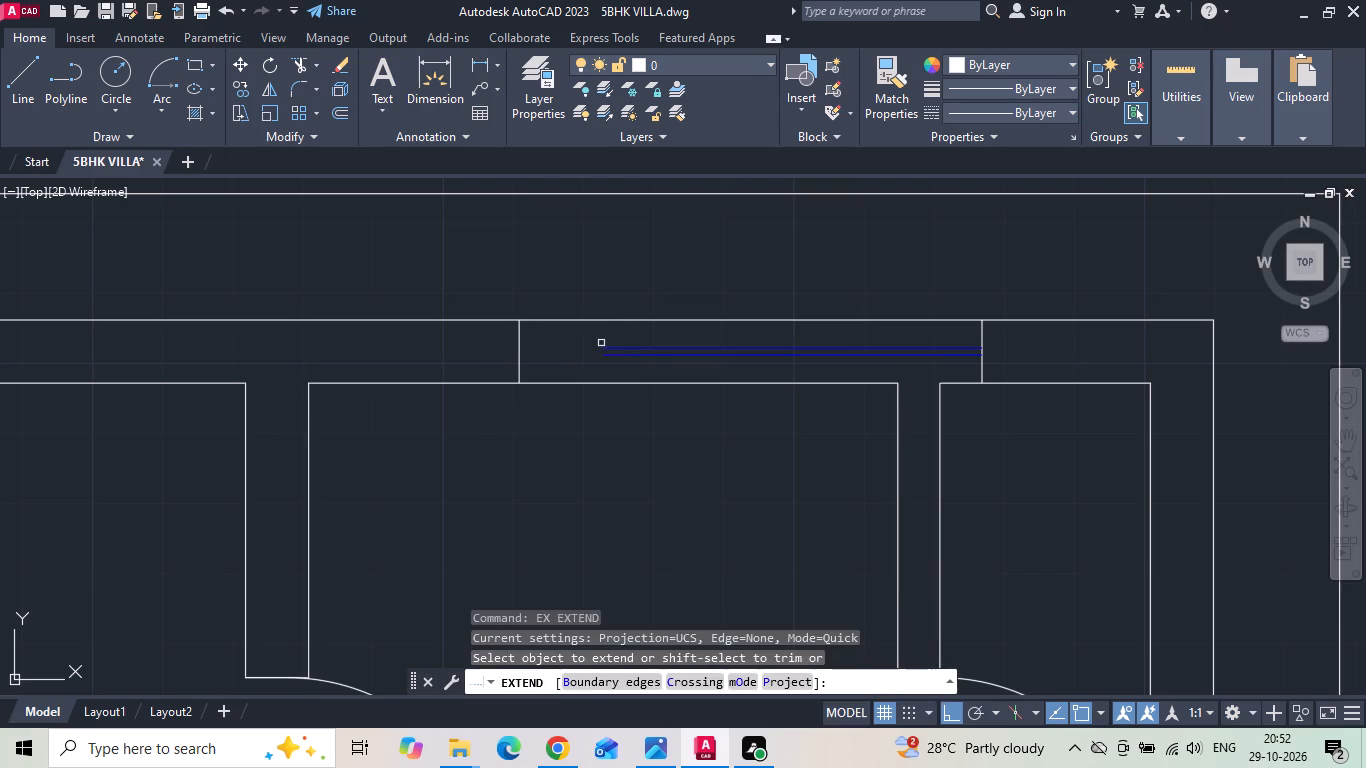
left_click_drag(613, 338, 625, 363)
key("Escape")
Copy the upper toilet window's left jamb 24 units to the right.
left_click_drag(525, 330, 511, 334)
left_click(493, 334)
right_click(493, 334)
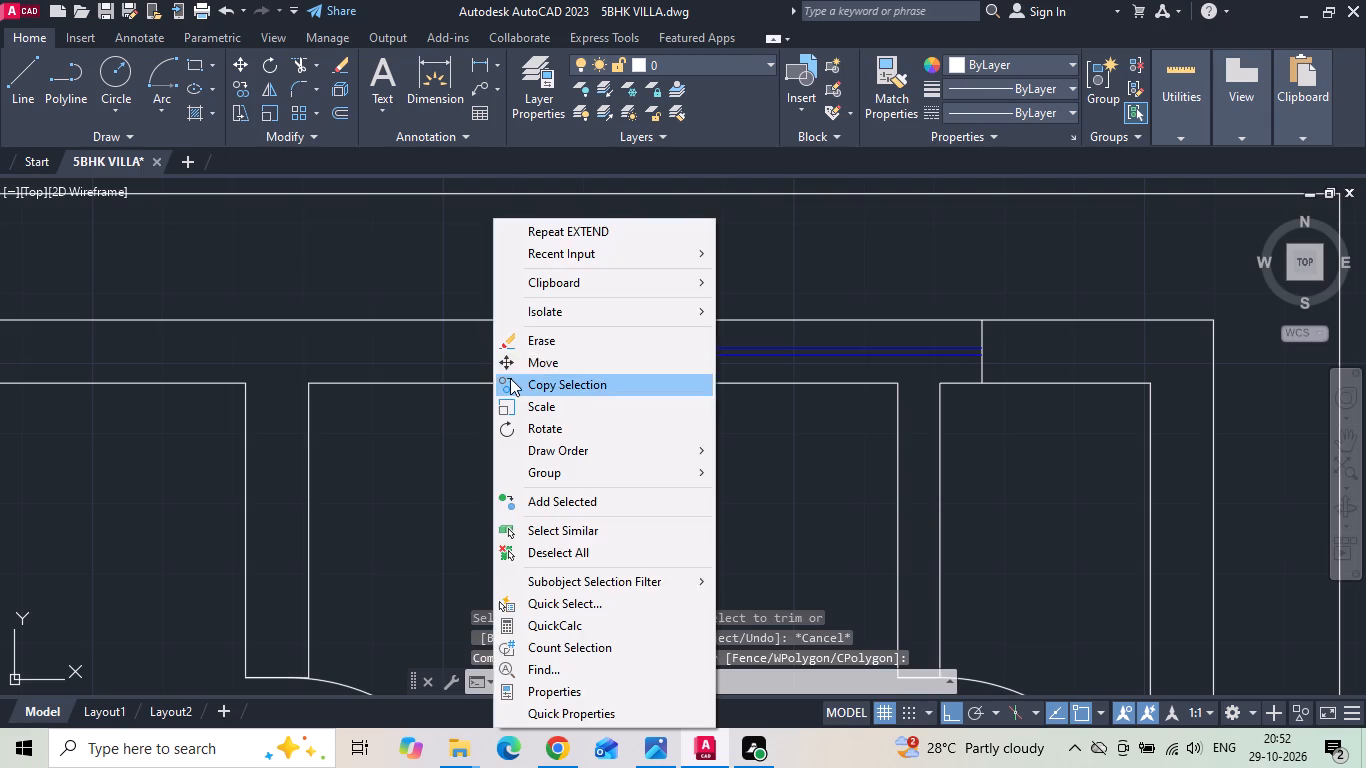
left_click(511, 378)
left_click_drag(467, 490, 482, 500)
key("2")
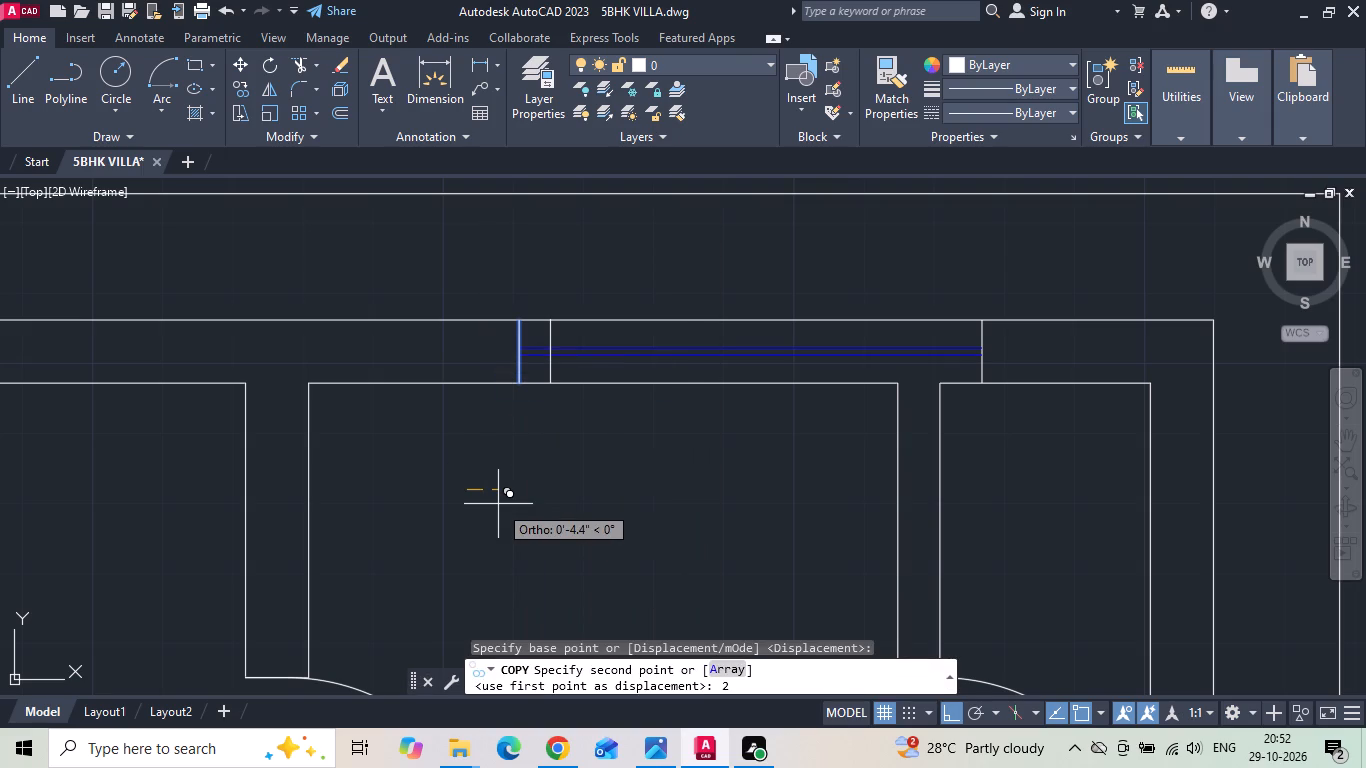
type("4")
key("space")
key("Escape")
Trim away the upper toilet window's glass lines beyond the new right jamb, along with the old right jamb.
key("t")
key("r")
key("space")
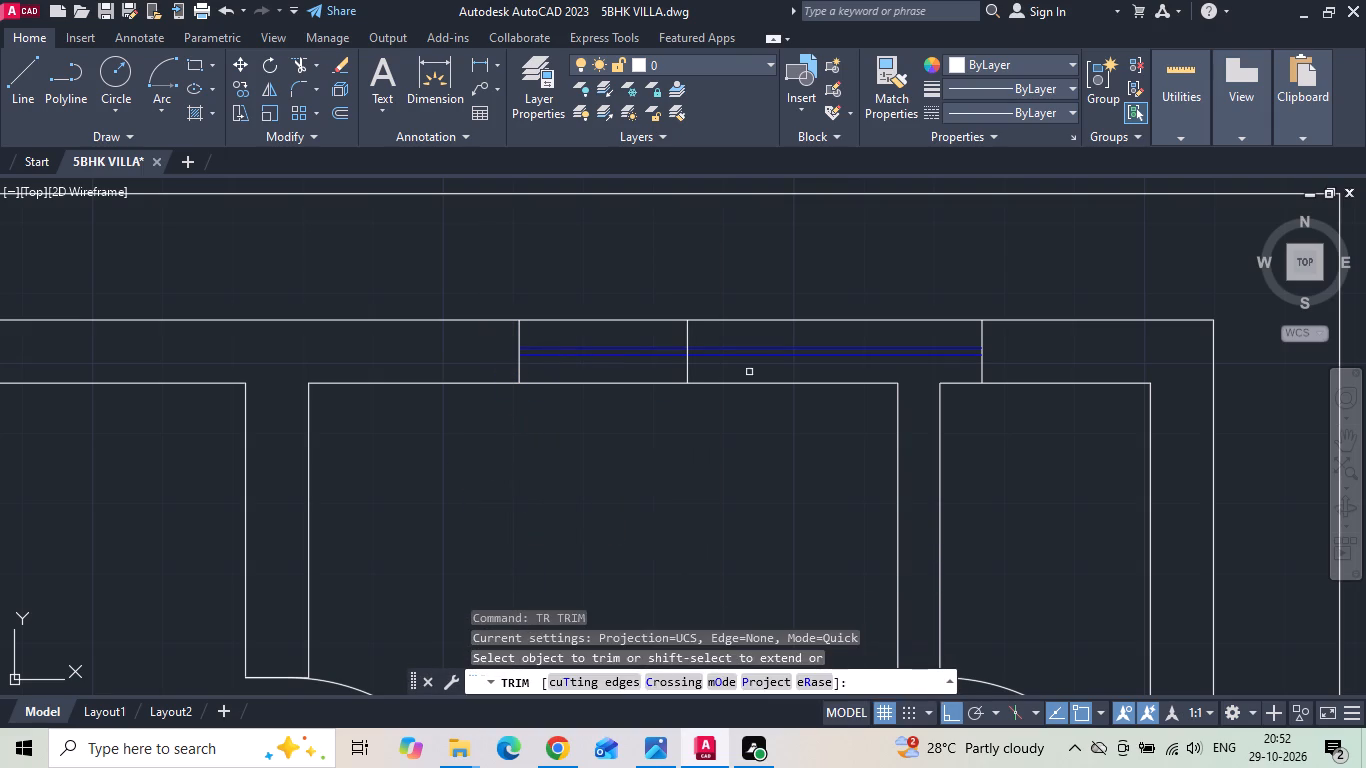
left_click(755, 361)
left_click(779, 343)
left_click_drag(922, 353, 1046, 361)
scroll(698, 363, "down", 3)
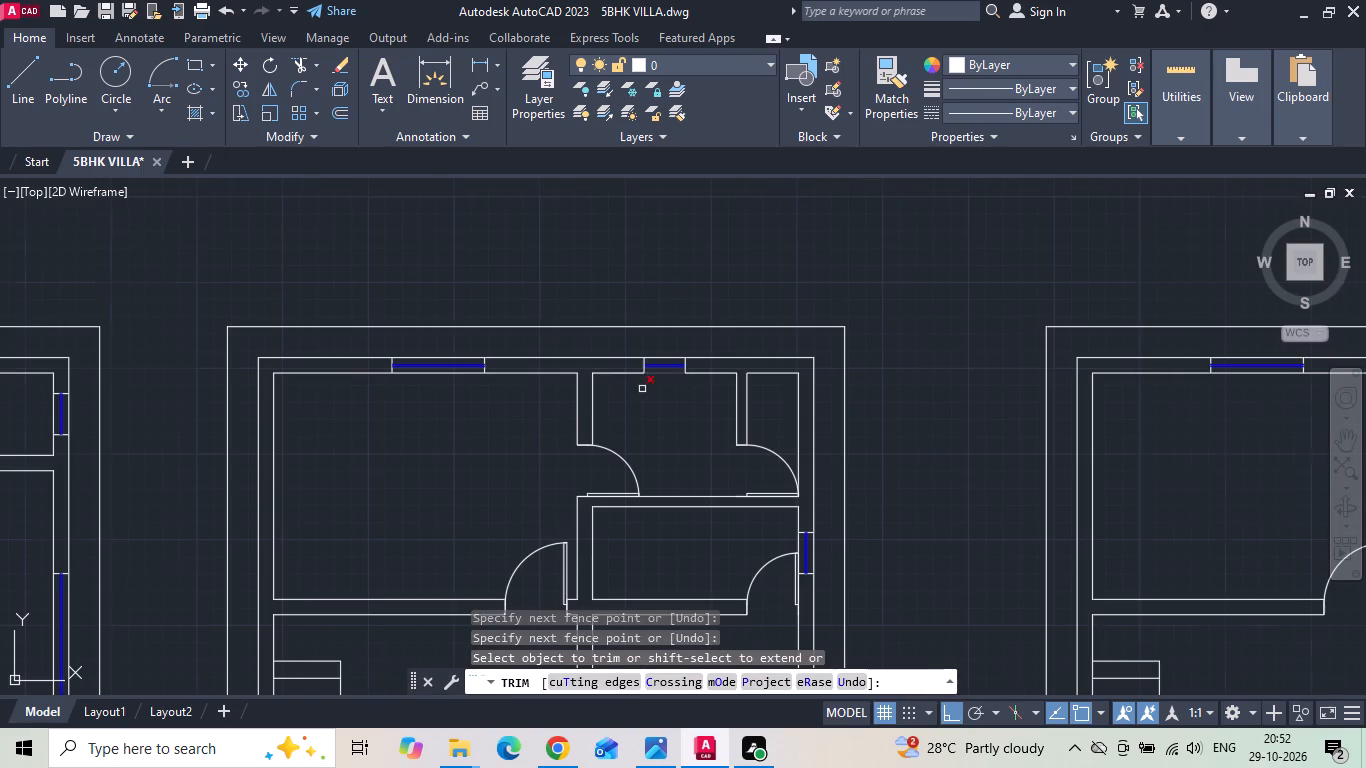
key("Escape")
Copy the ground floor utility window's two glass lines into the left-wall window opening of the first floor common toilet, aligned with its upper jamb.
scroll(594, 419, "down", 3)
middle_click_drag(573, 434, 538, 329)
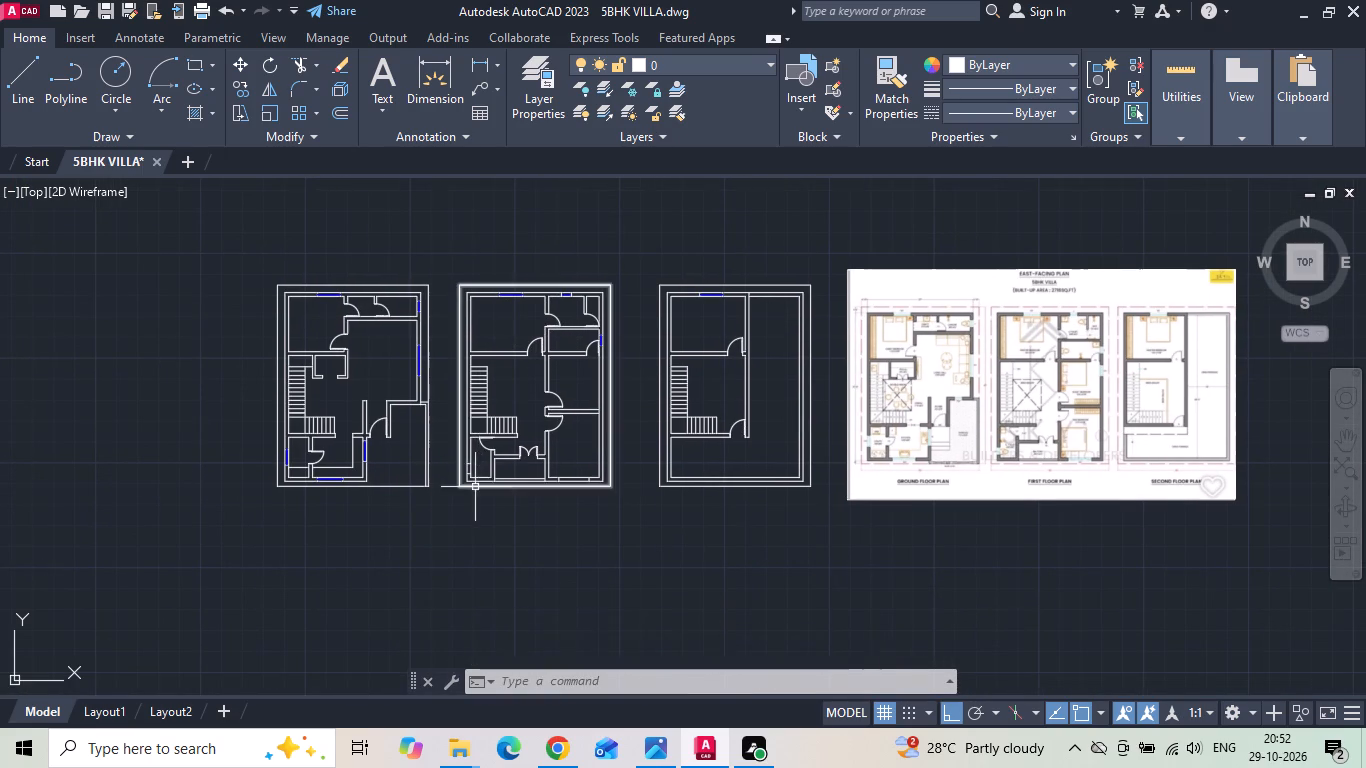
scroll(474, 487, "up", 3)
scroll(470, 477, "down", 3)
scroll(279, 452, "up", 4)
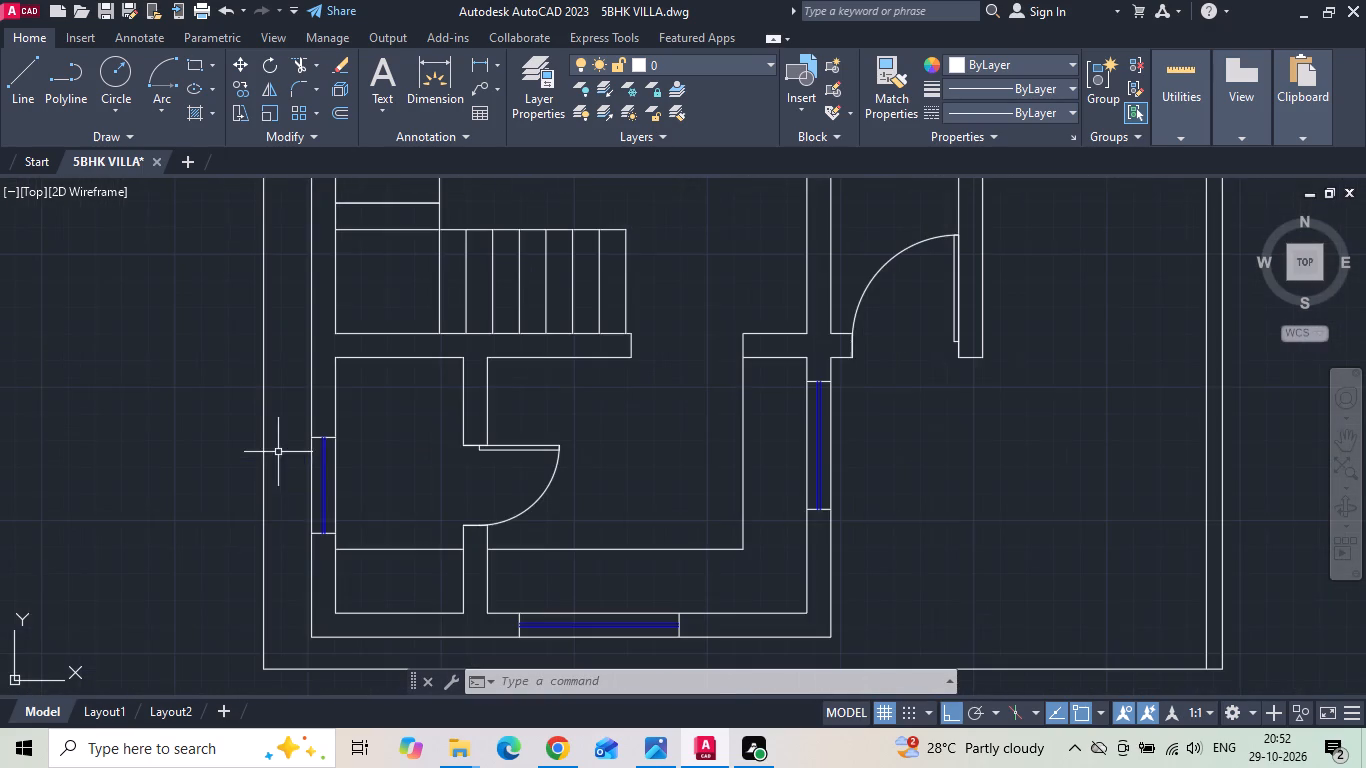
scroll(324, 463, "up", 2)
left_click(323, 448)
left_click(312, 428)
left_click(311, 421)
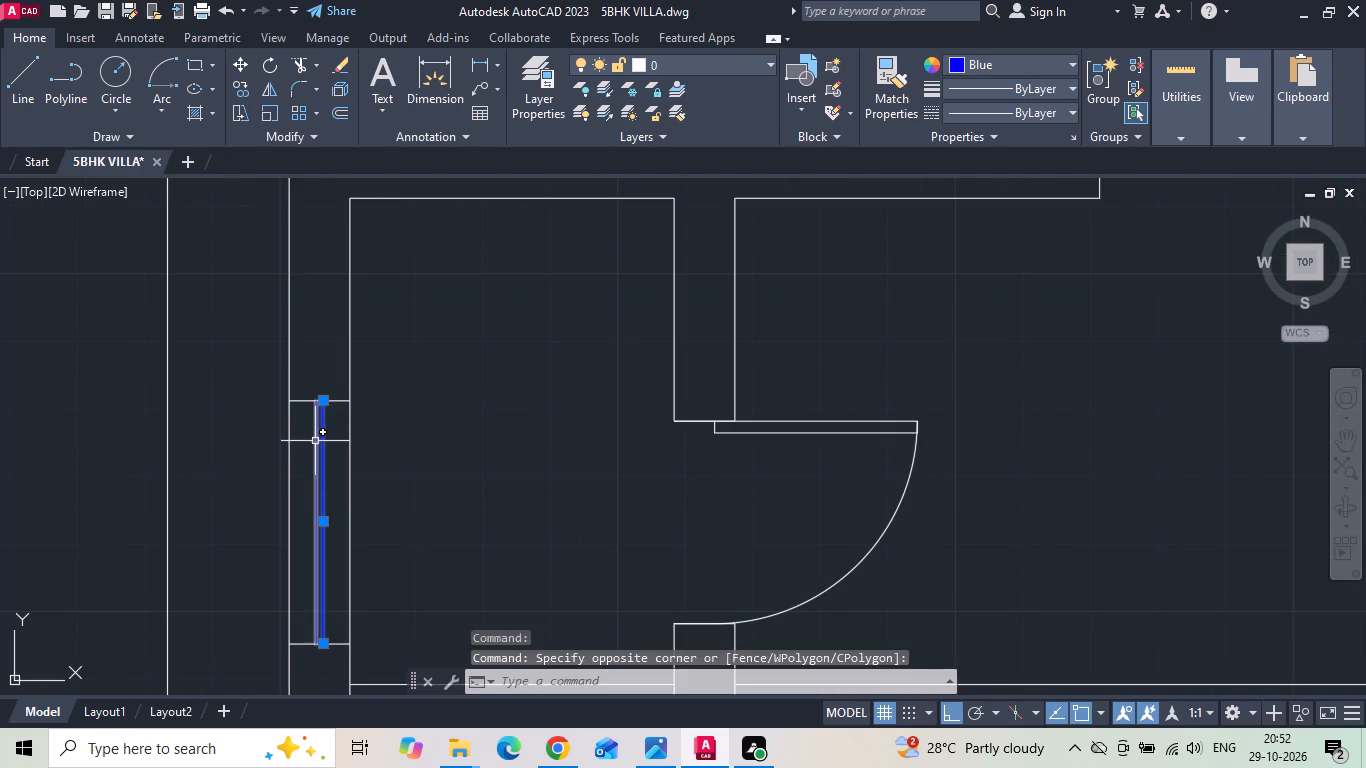
left_click(315, 441)
right_click(315, 441)
left_click(343, 410)
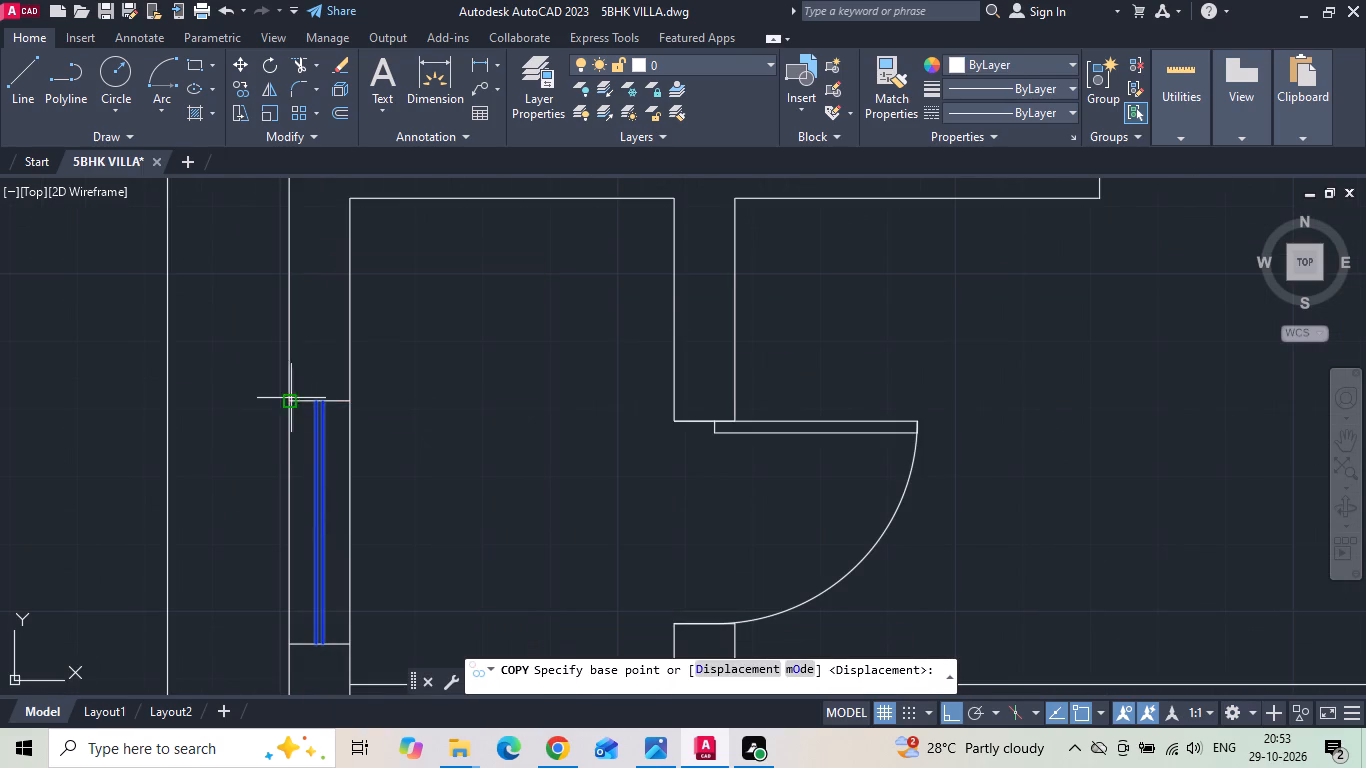
left_click(292, 398)
scroll(351, 359, "down", 4)
scroll(792, 414, "up", 2)
left_click(794, 370)
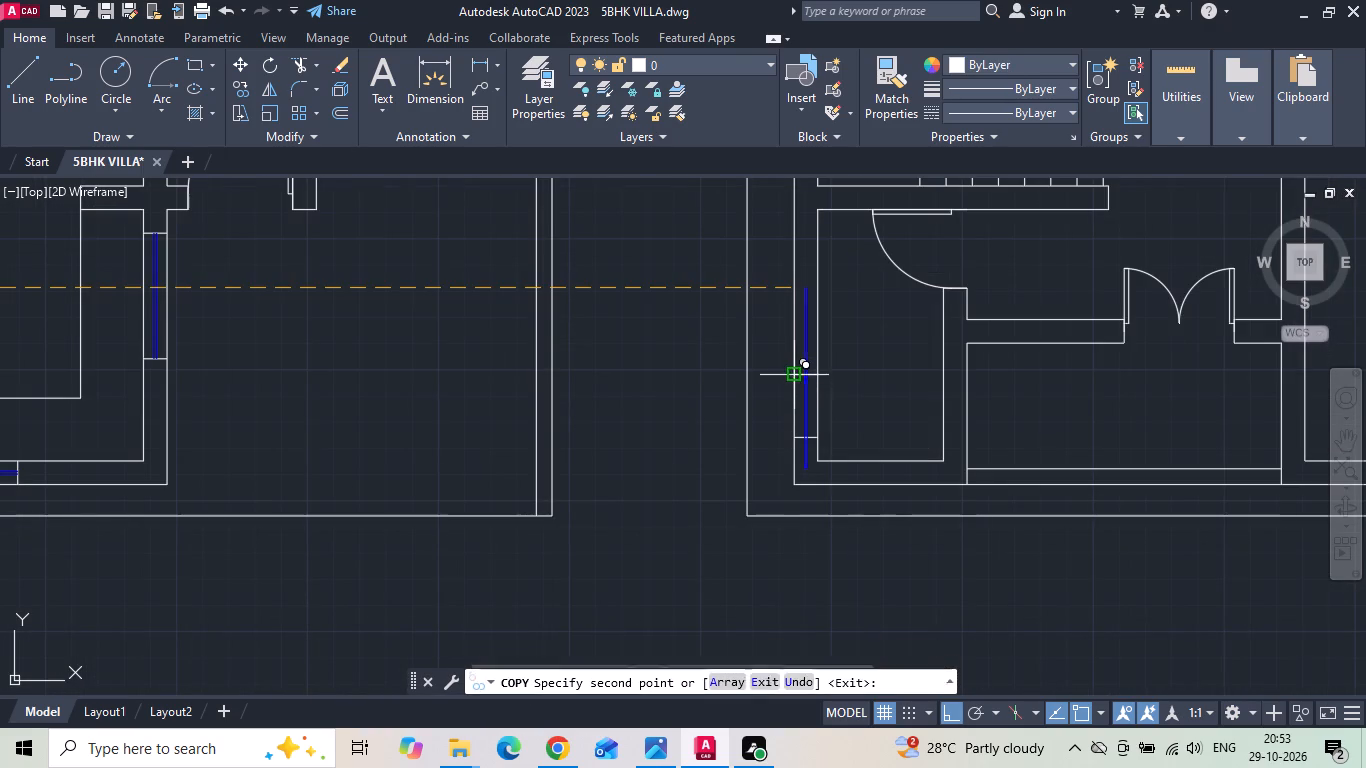
key("Escape")
Trim the common toilet window's glass lines where they run past the lower jamb.
type("TR")
key("space")
left_click(804, 461)
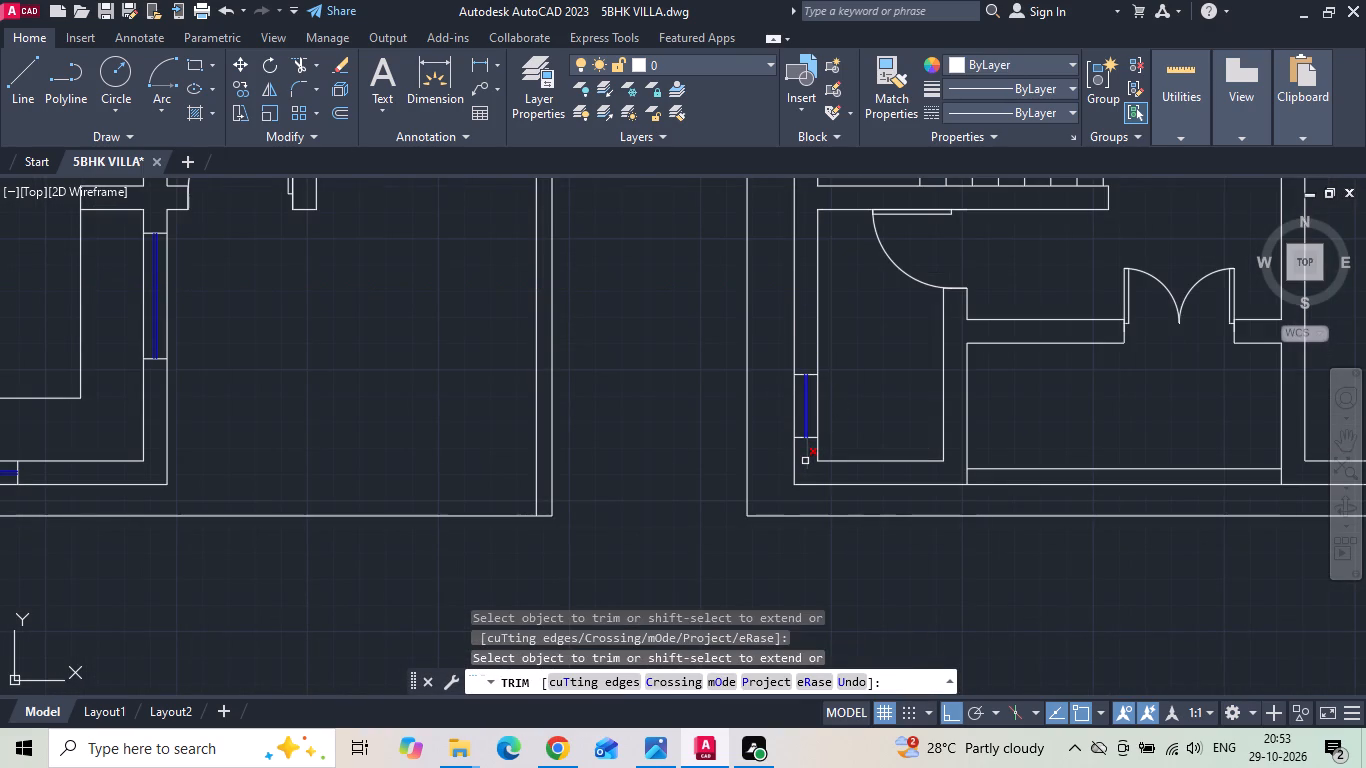
left_click(806, 462)
scroll(476, 454, "down", 2)
key("Escape")
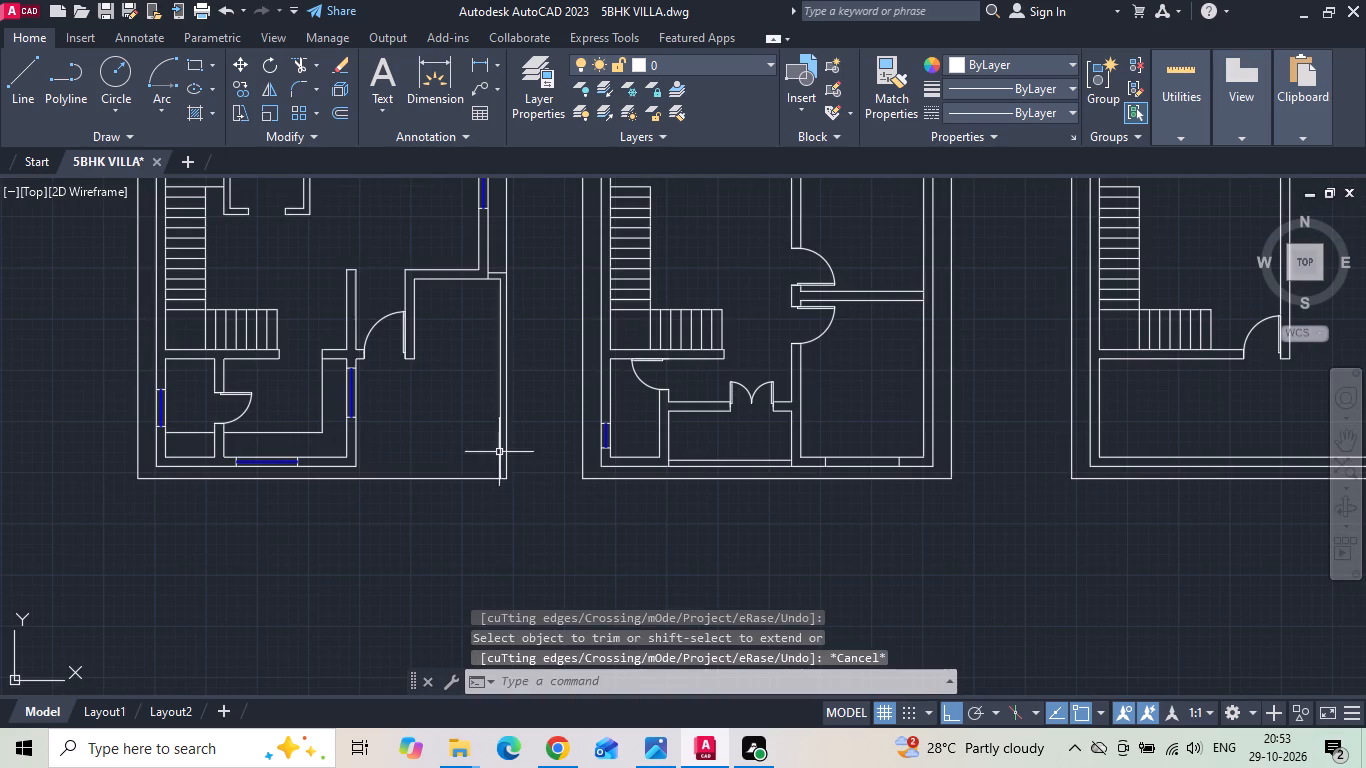
Copy the ground floor kitchen's bottom-wall glass lines to the left jamb of the first floor kids bedroom's bottom-wall window.
scroll(255, 467, "up", 3)
left_click(240, 451)
left_click(238, 444)
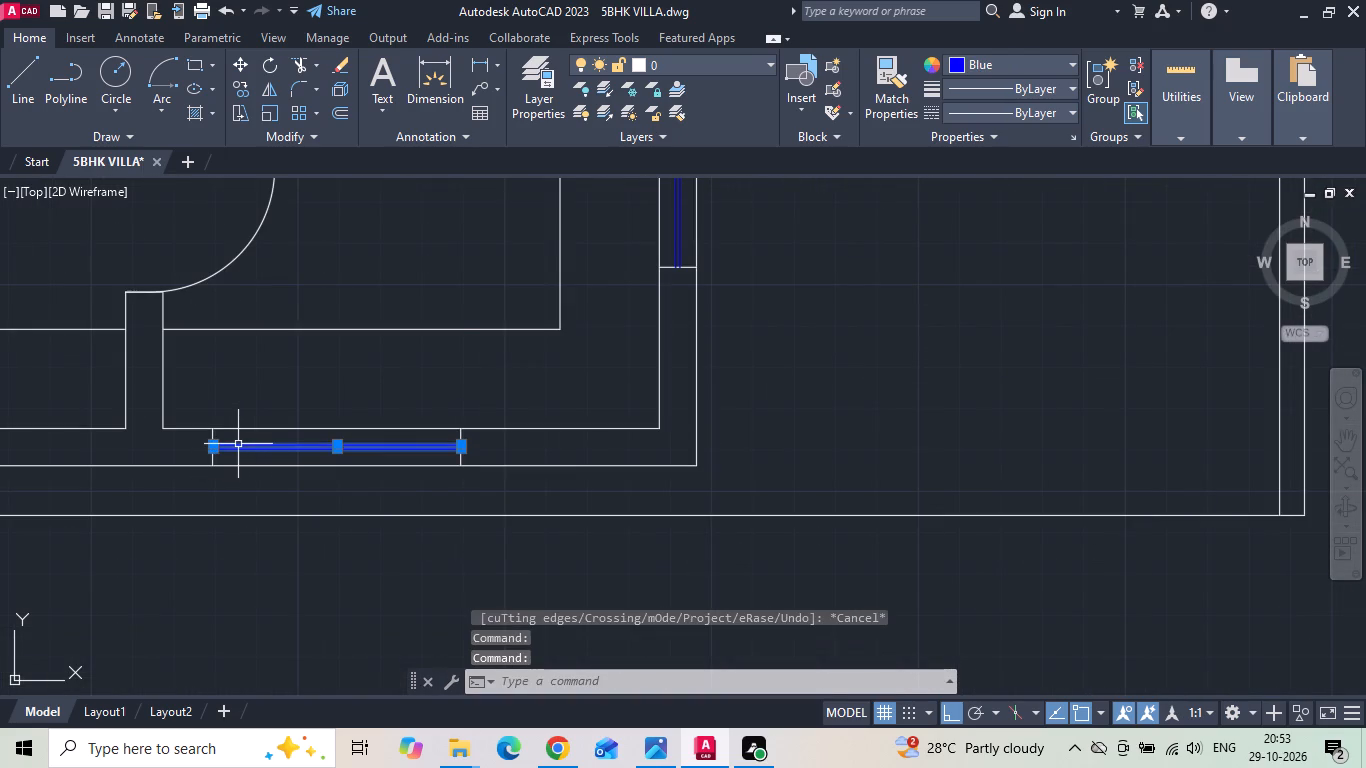
right_click(238, 443)
left_click(262, 406)
left_click(210, 428)
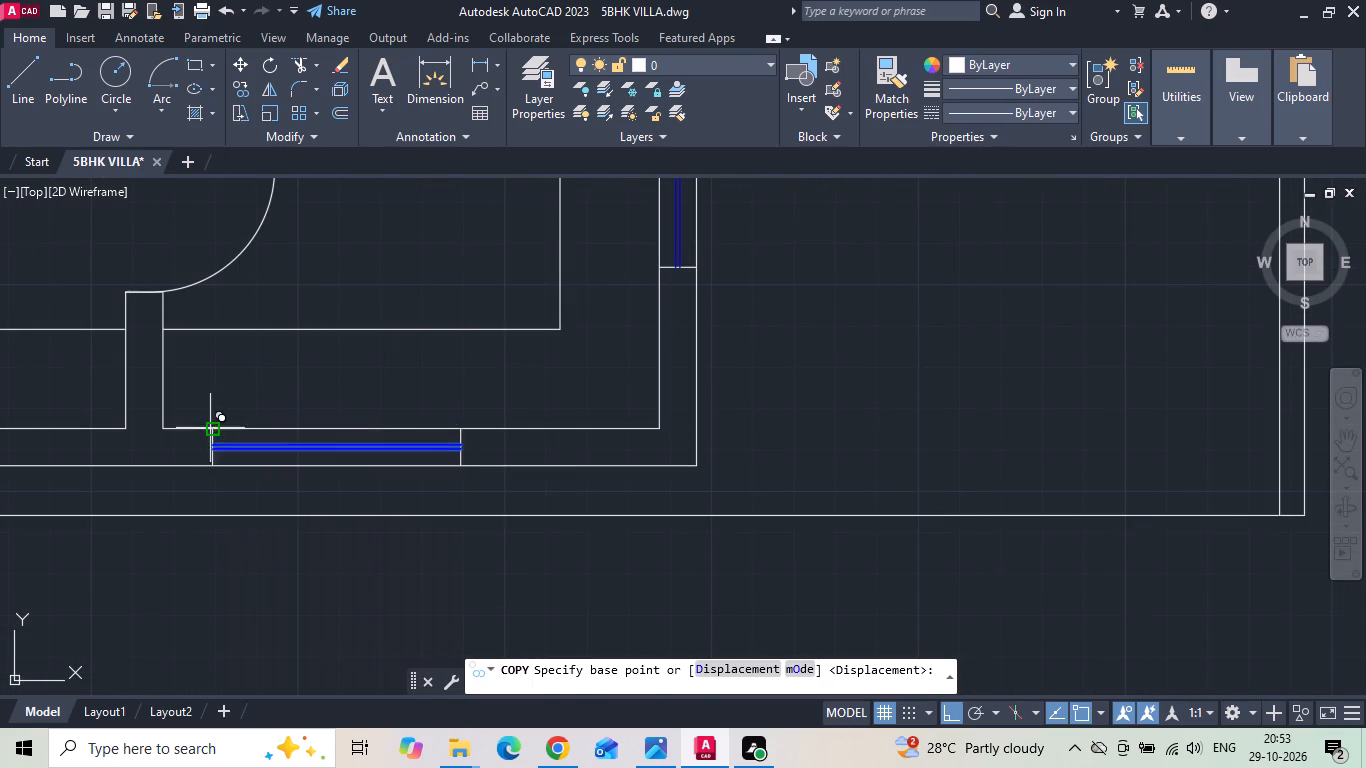
scroll(184, 434, "down", 3)
scroll(795, 470, "up", 3)
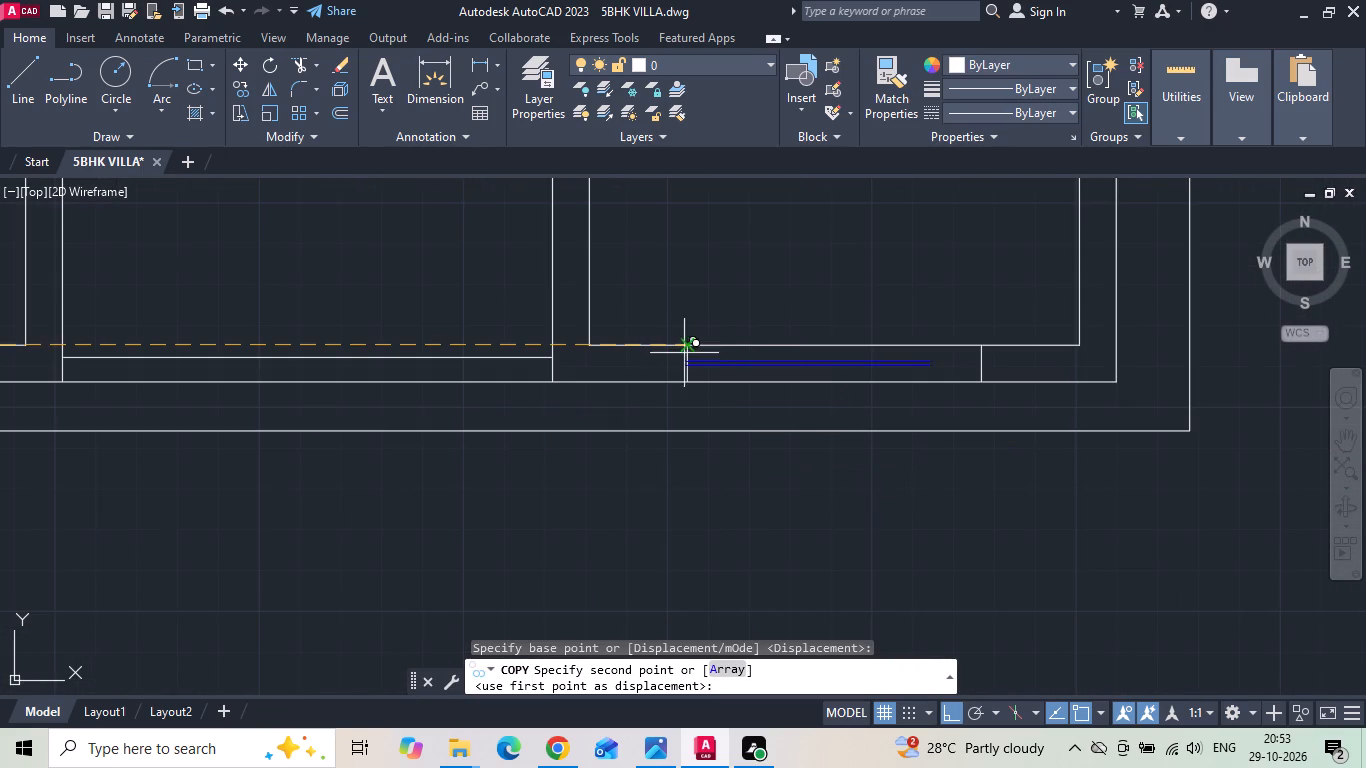
left_click(686, 346)
key("Escape")
Extend the kids bedroom window's two glass lines to the right jamb.
type("EX")
key("space")
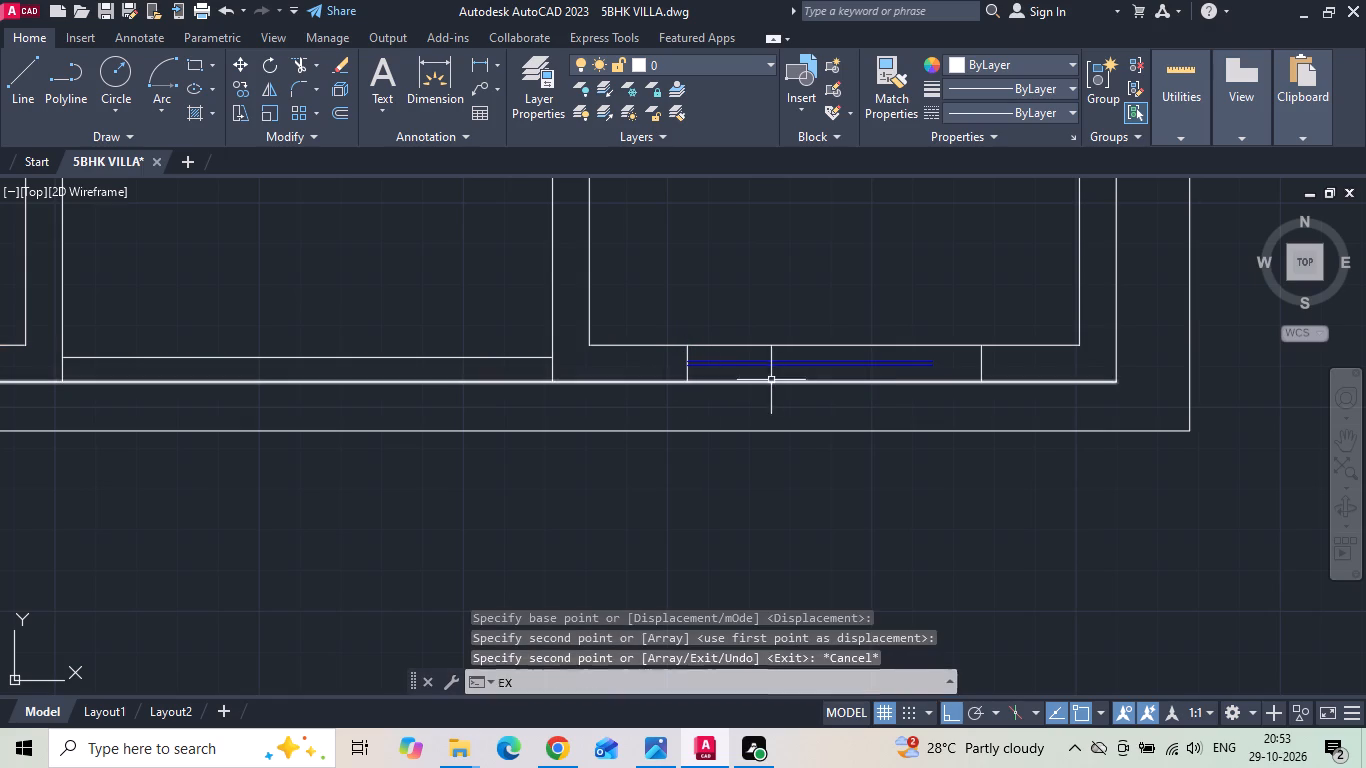
left_click(854, 363)
left_click(855, 362)
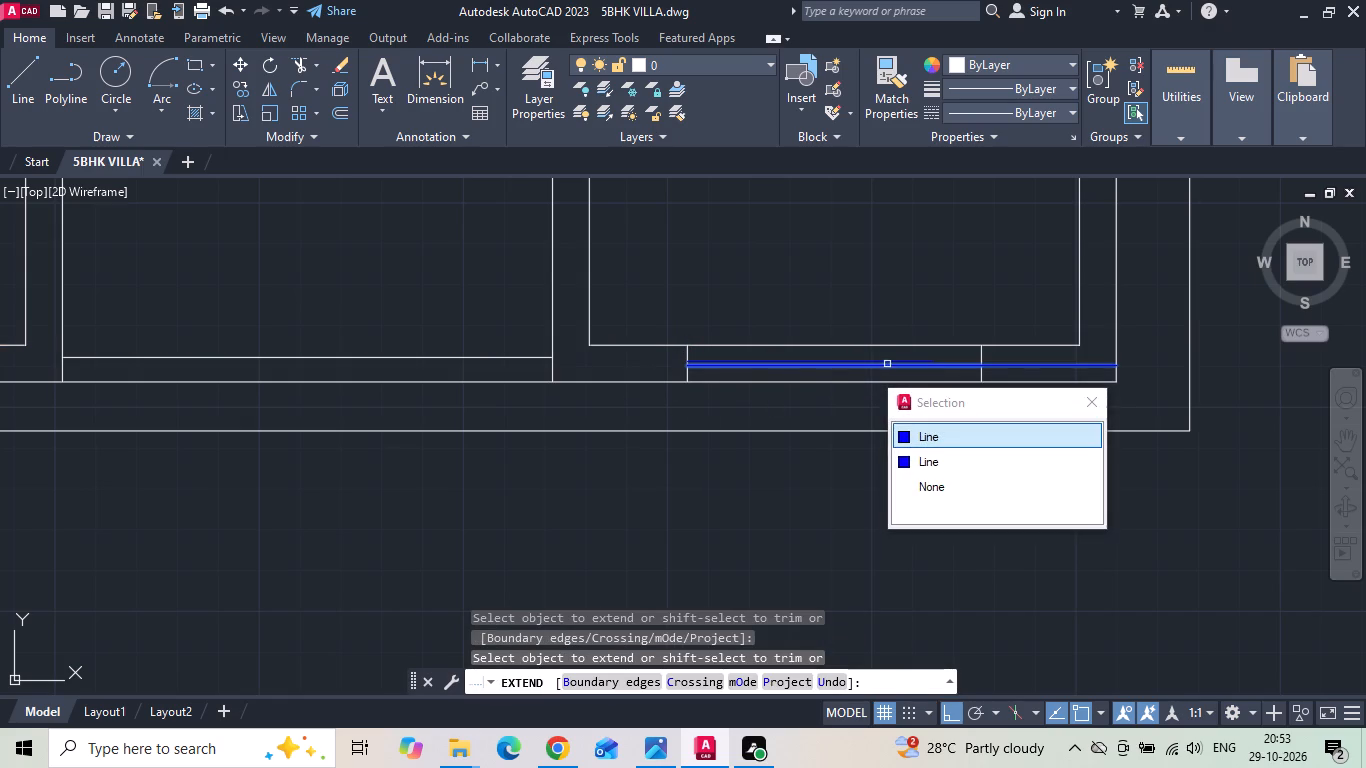
left_click(891, 359)
scroll(691, 504, "down", 4)
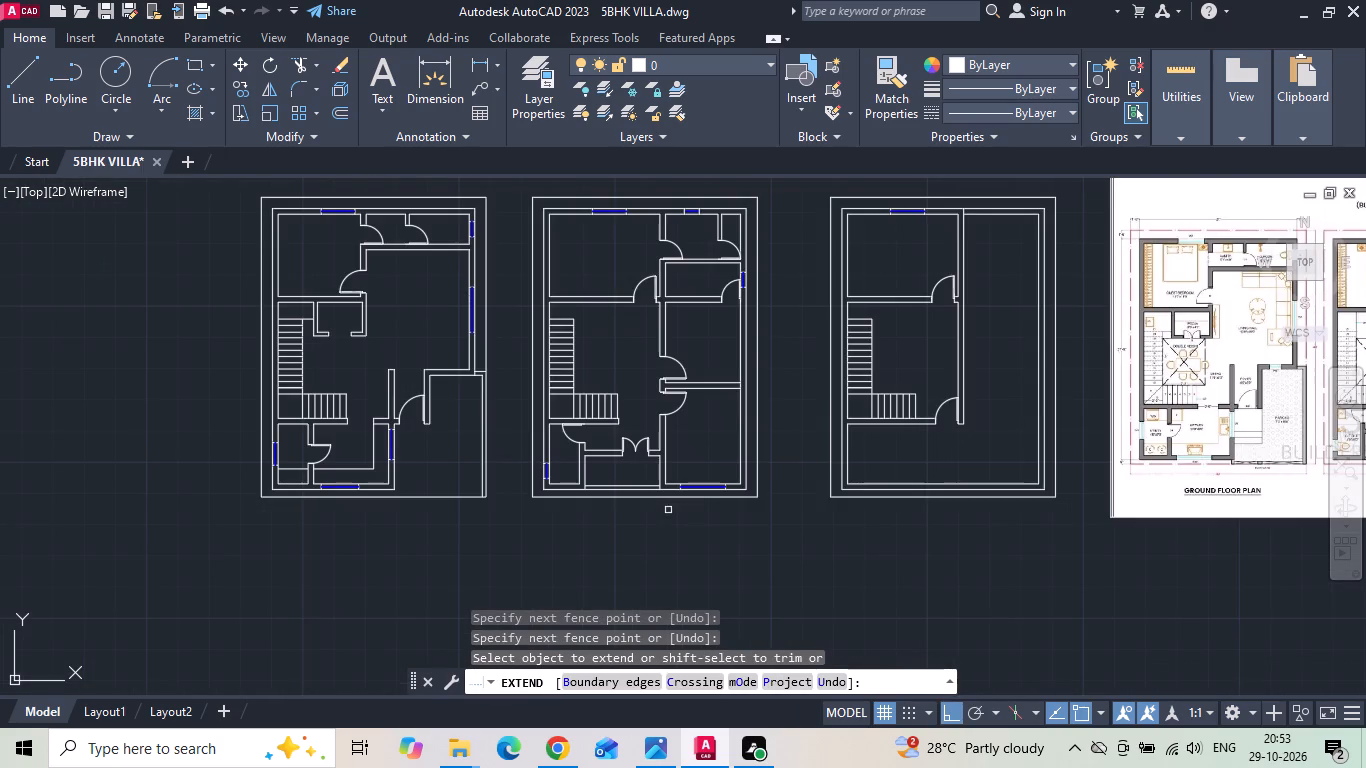
key("Escape")
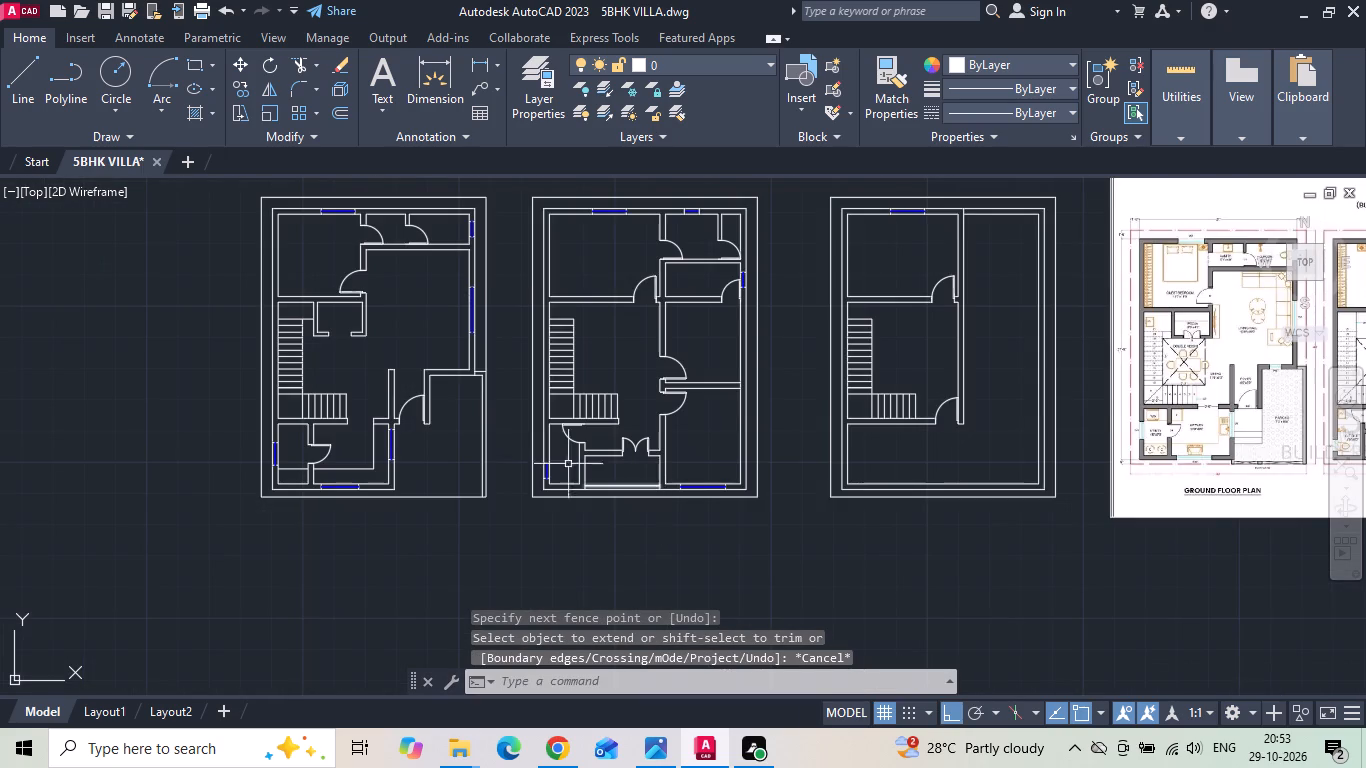
Examine the reference plan's first floor windows and compare them with the drawn floor plans.
scroll(518, 454, "down", 1)
scroll(1104, 442, "up", 3)
scroll(1105, 440, "down", 1)
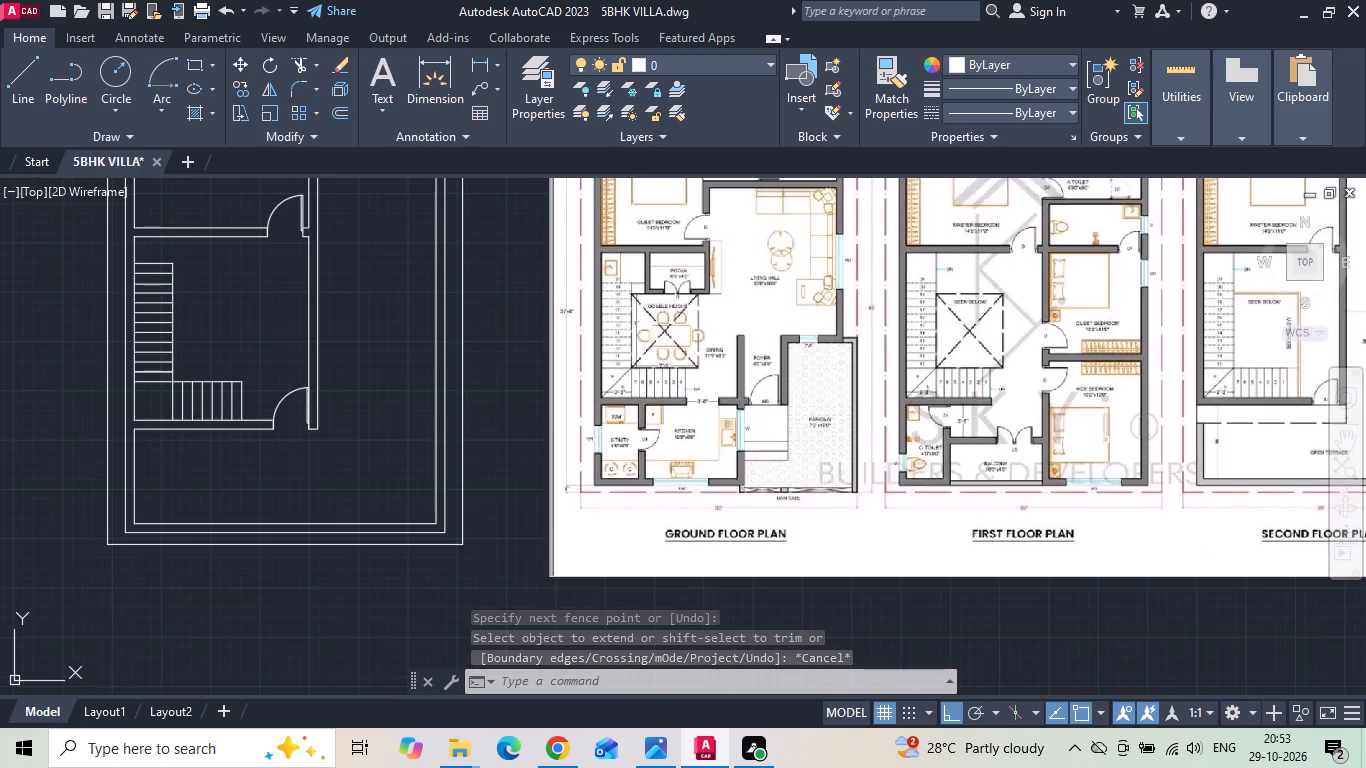
scroll(1105, 440, "down", 2)
scroll(777, 471, "up", 1)
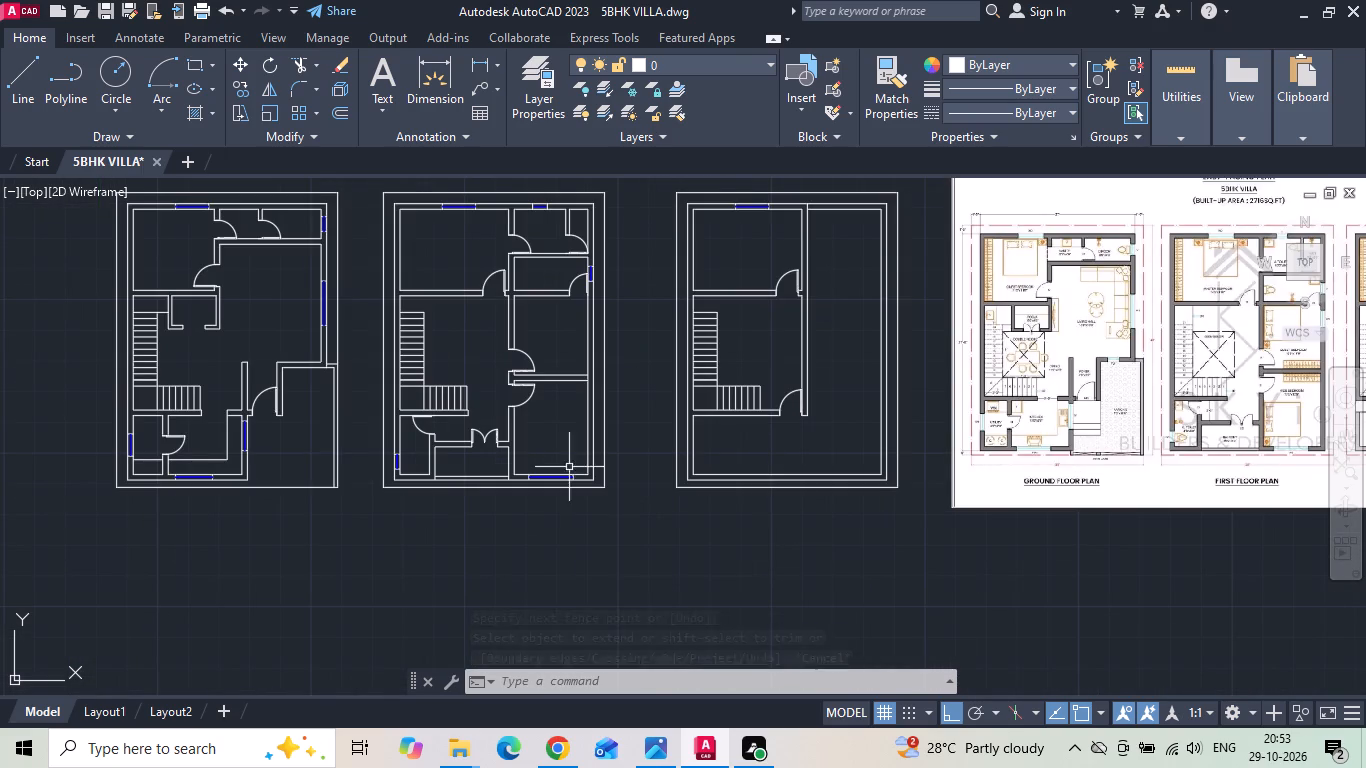
scroll(1234, 362, "up", 2)
middle_click_drag(1197, 360, 748, 405)
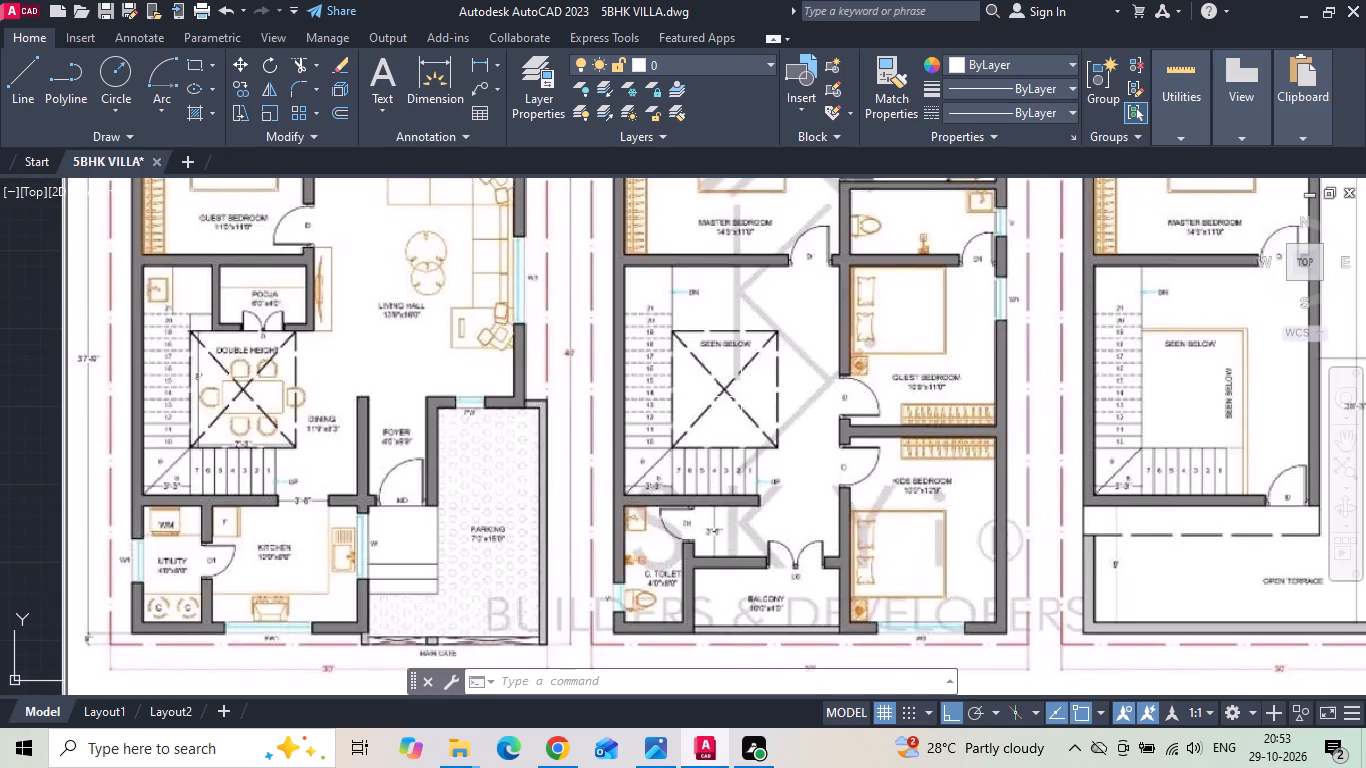
scroll(1045, 362, "down", 3)
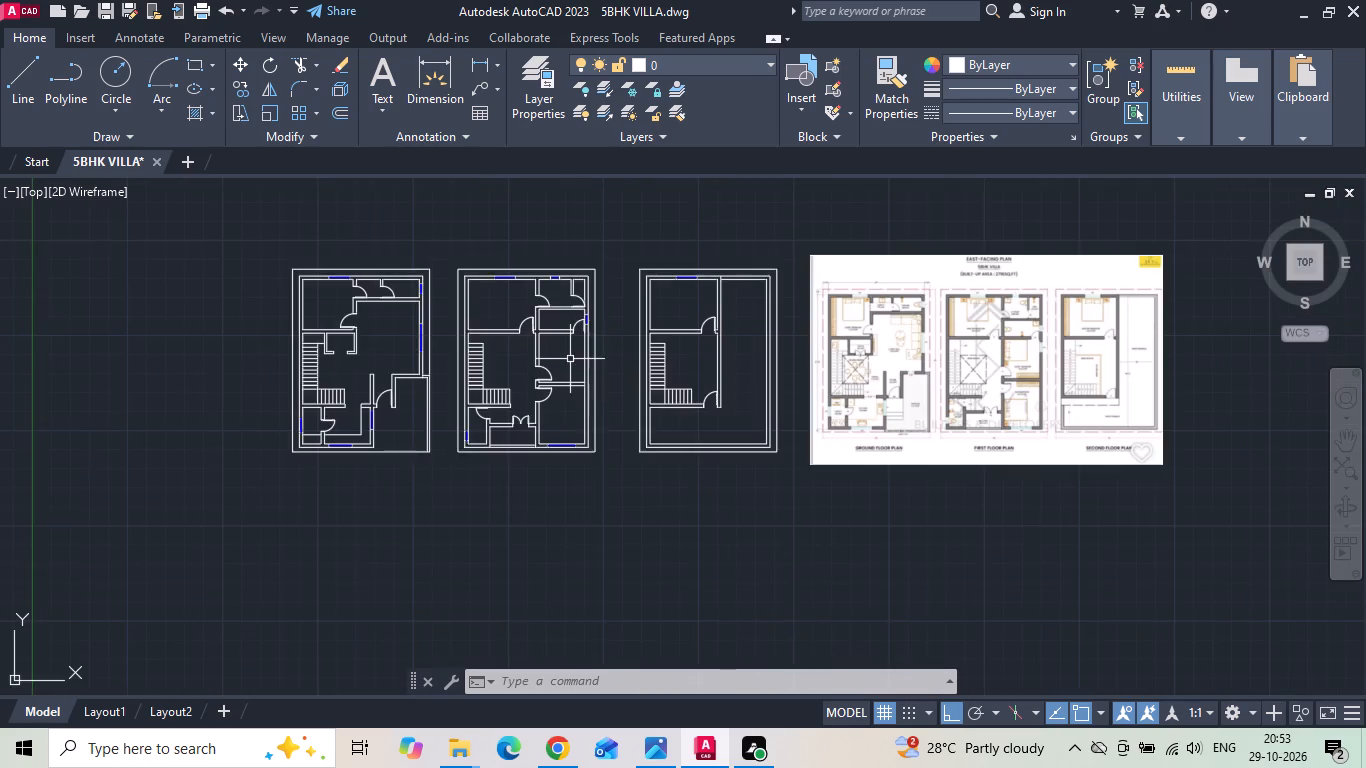
scroll(569, 358, "up", 2)
scroll(580, 353, "down", 2)
scroll(406, 345, "up", 2)
scroll(408, 341, "down", 1)
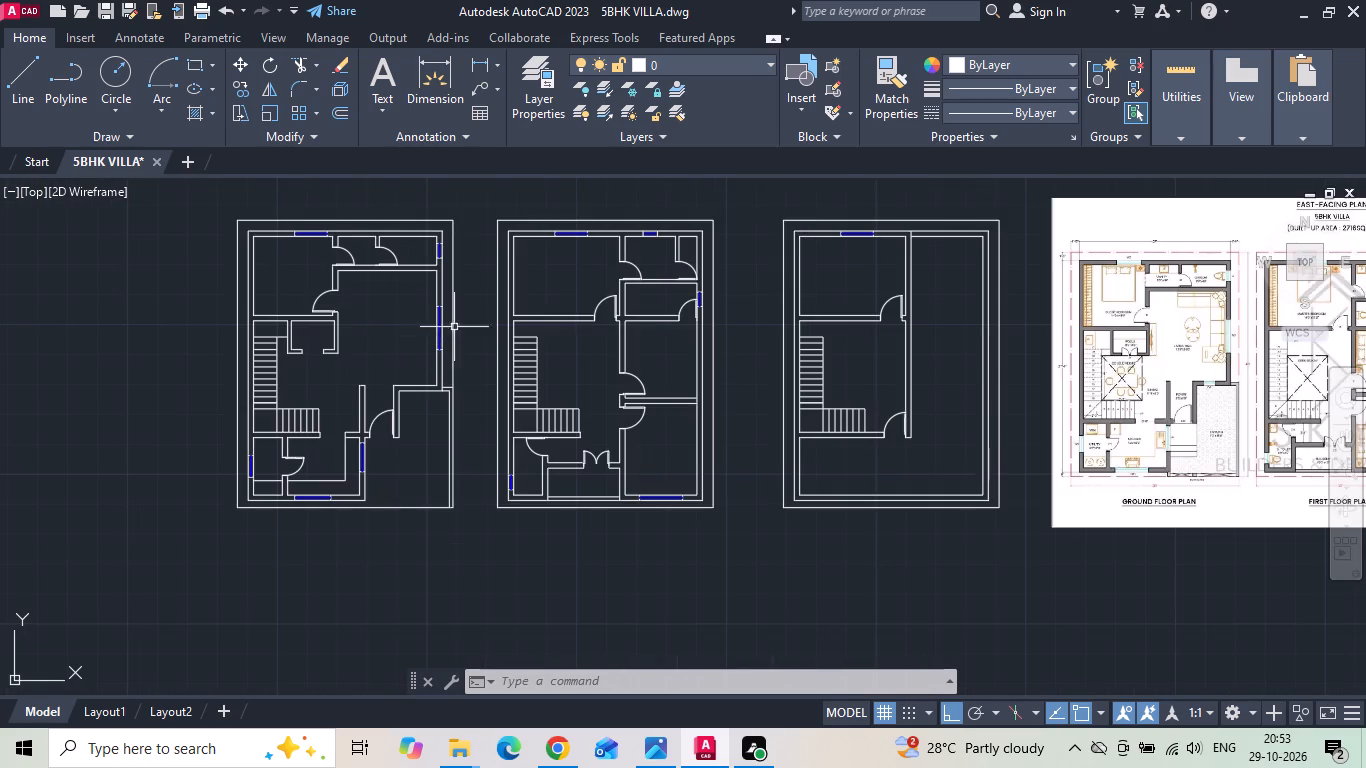
Measure the width of the first floor master bedroom's top-wall window with a linear dimension, without placing it.
scroll(567, 241, "up", 2)
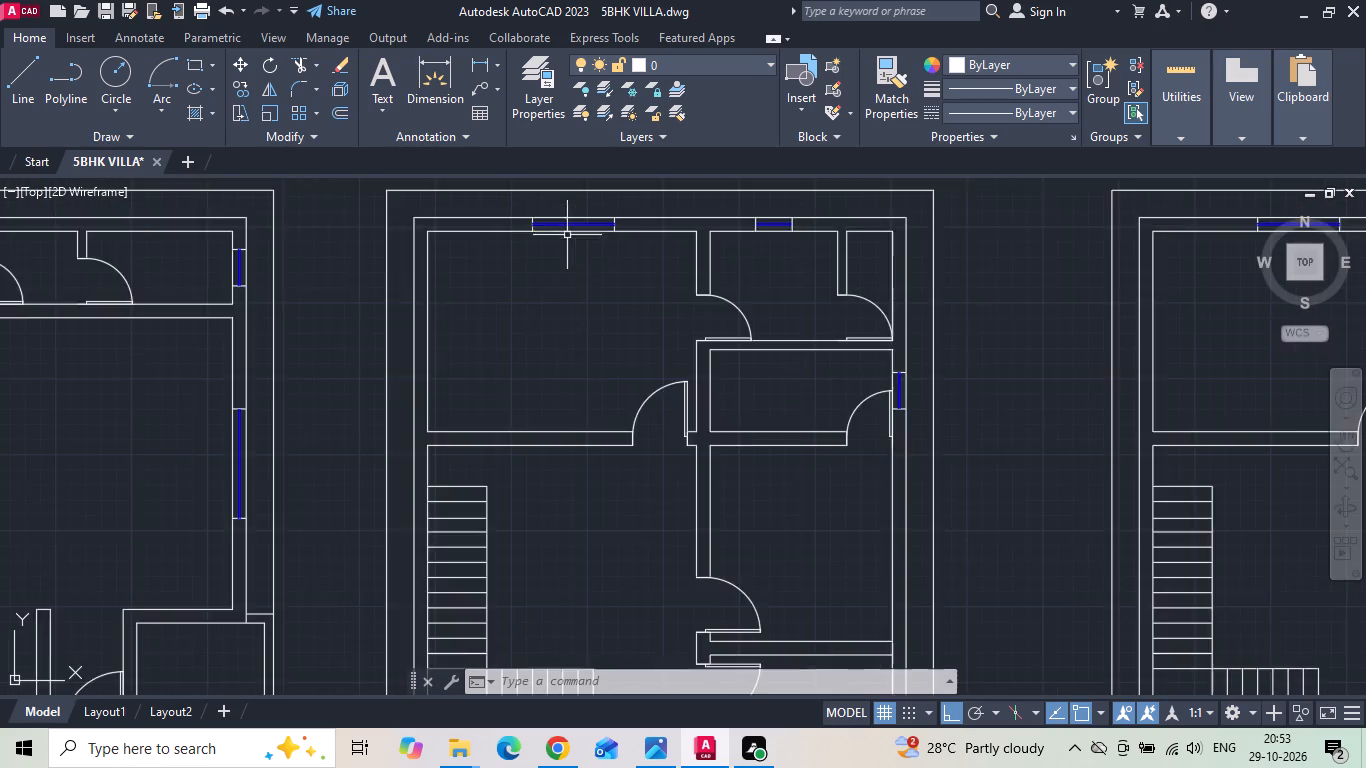
scroll(568, 234, "up", 1)
left_click(474, 72)
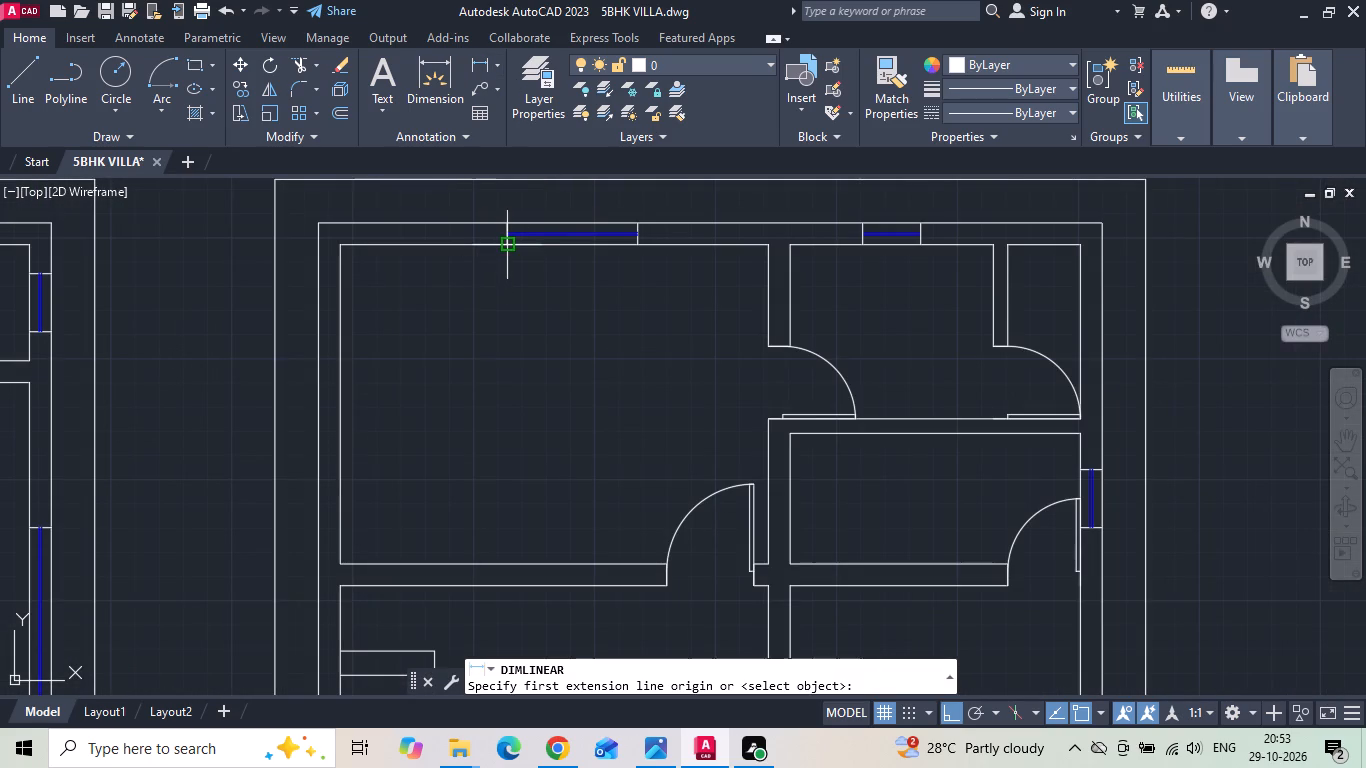
left_click_drag(506, 245, 516, 252)
left_click(644, 248)
key("Escape")
Copy the first floor lower toilet's right-wall window down to the guest bedroom, its upper jamb level with the partition wall's lower face.
scroll(613, 247, "down", 2)
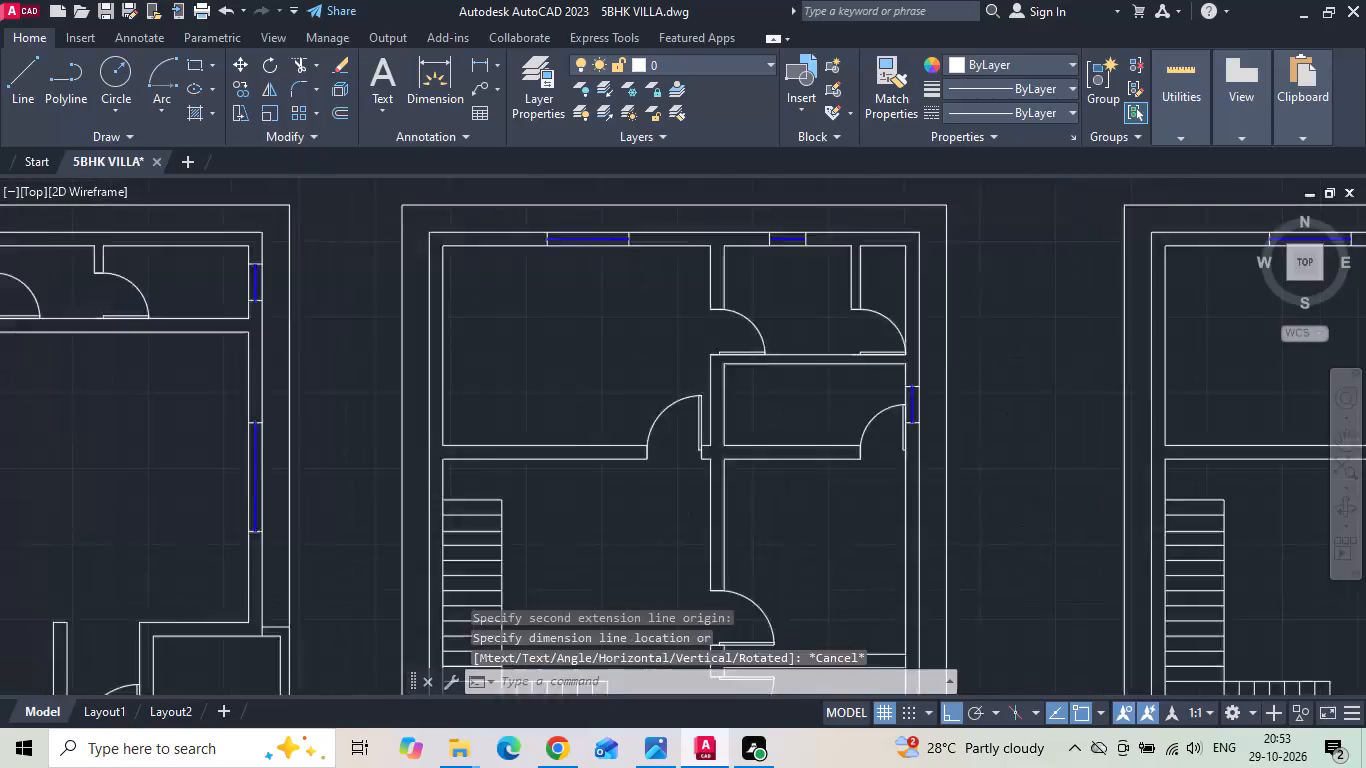
scroll(796, 354, "up", 3)
left_click_drag(735, 278, 757, 305)
left_click(834, 406)
right_click(834, 404)
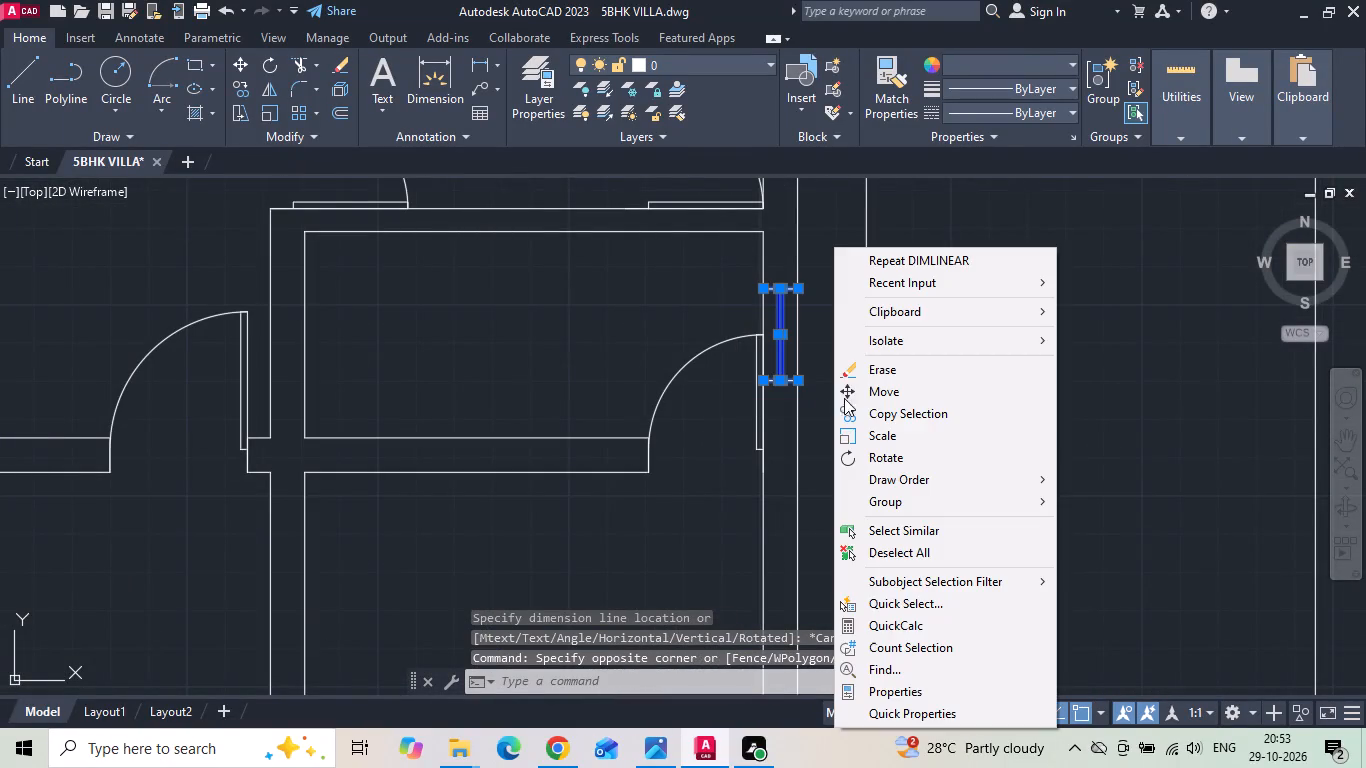
left_click(870, 411)
left_click_drag(762, 291, 764, 306)
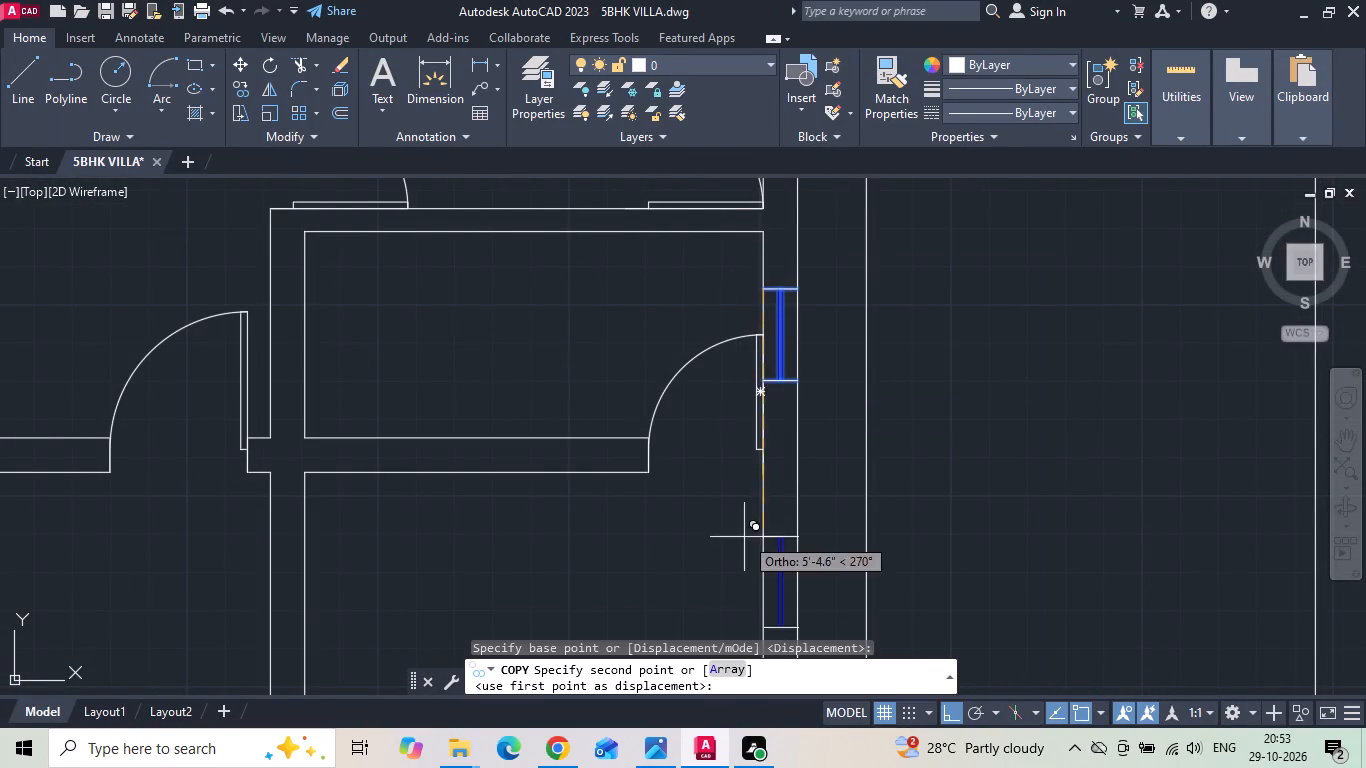
scroll(720, 504, "up", 1)
left_click(767, 460)
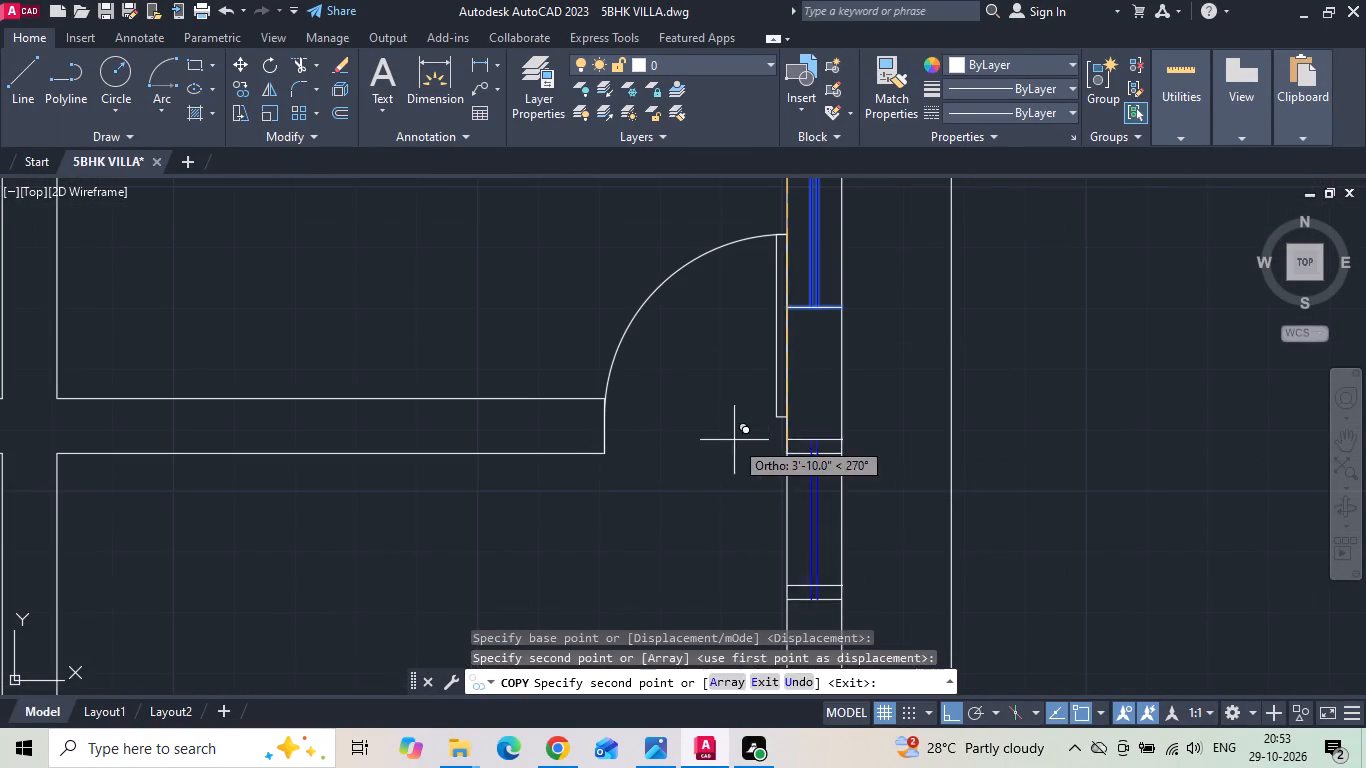
key("Escape")
Move the copied guest bedroom window on the first floor's right wall down by 9 inches.
scroll(734, 440, "down", 2)
left_click_drag(732, 439, 739, 460)
left_click(792, 524)
right_click(793, 524)
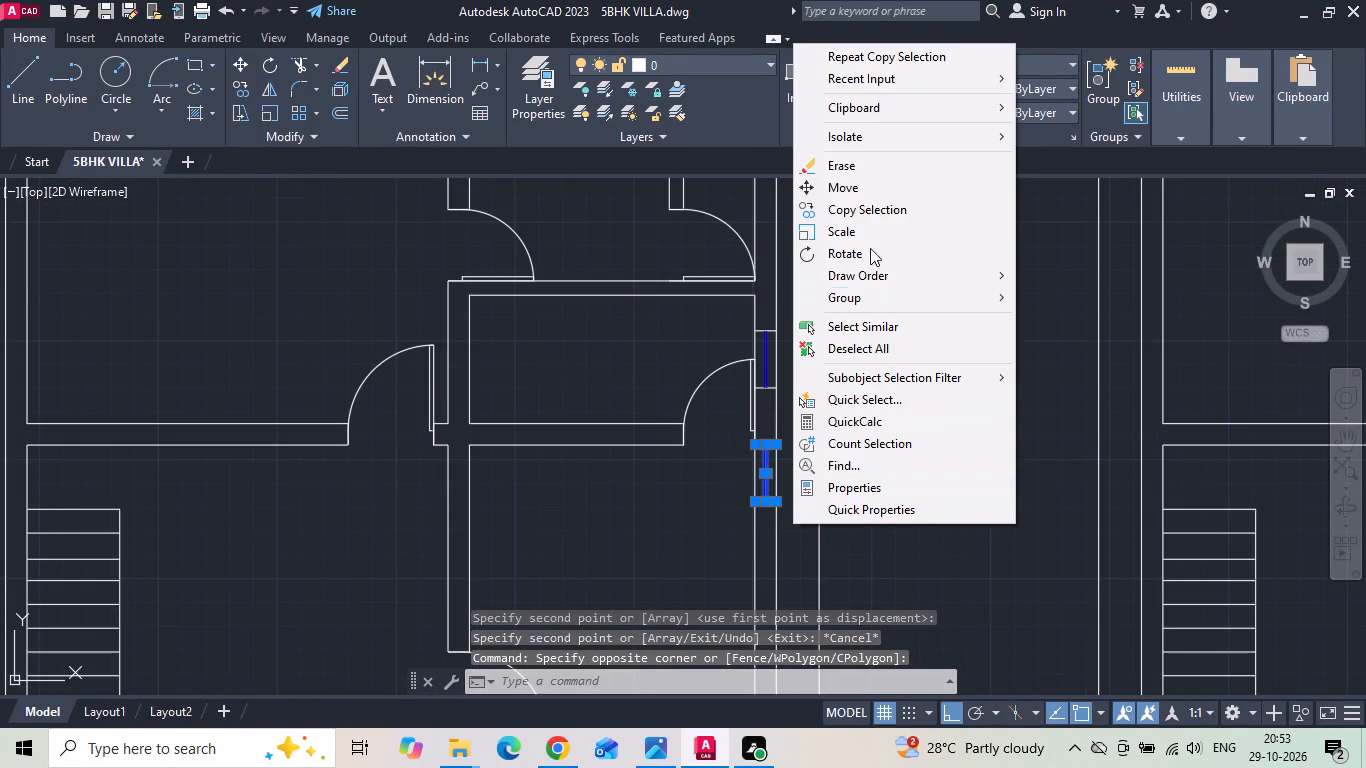
left_click(877, 191)
left_click_drag(919, 356, 917, 386)
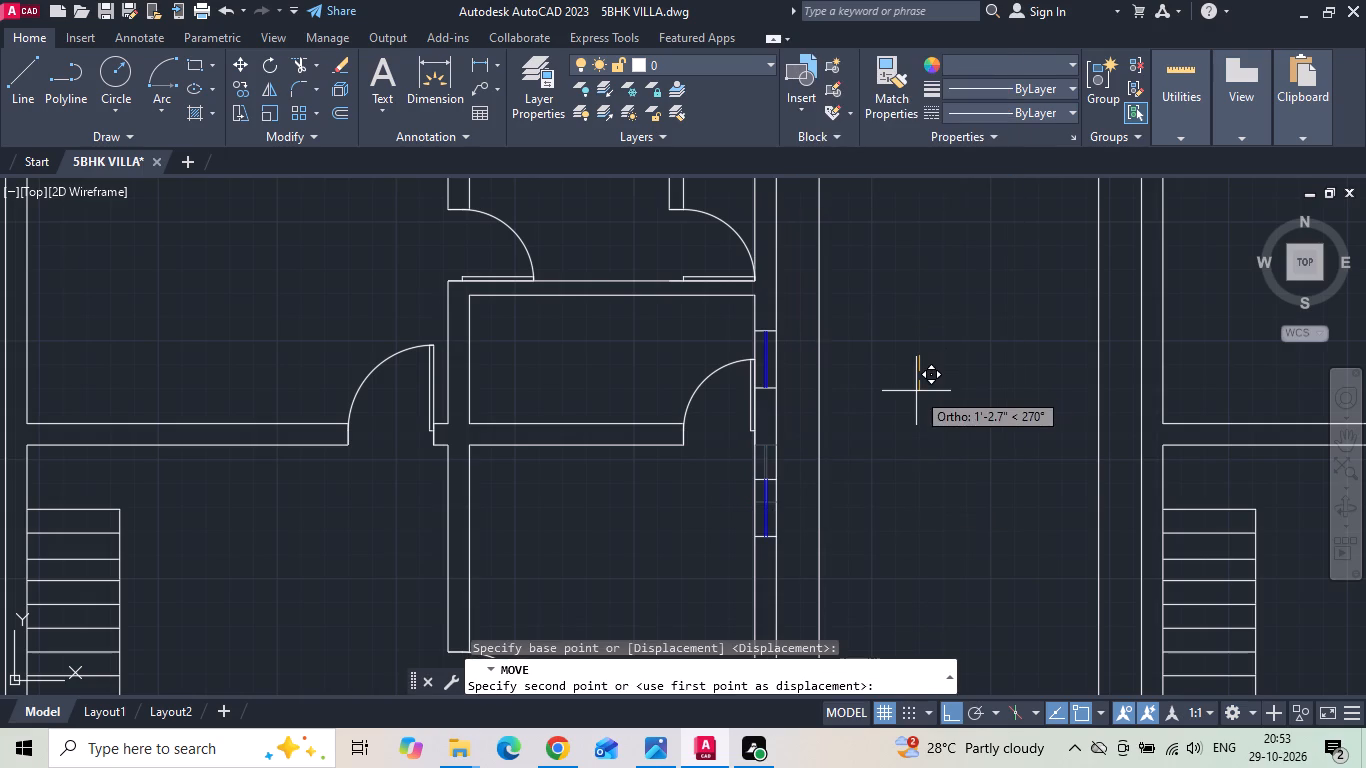
type("9")
key("space")
middle_click_drag(742, 422, 719, 290)
scroll(719, 276, "down", 2)
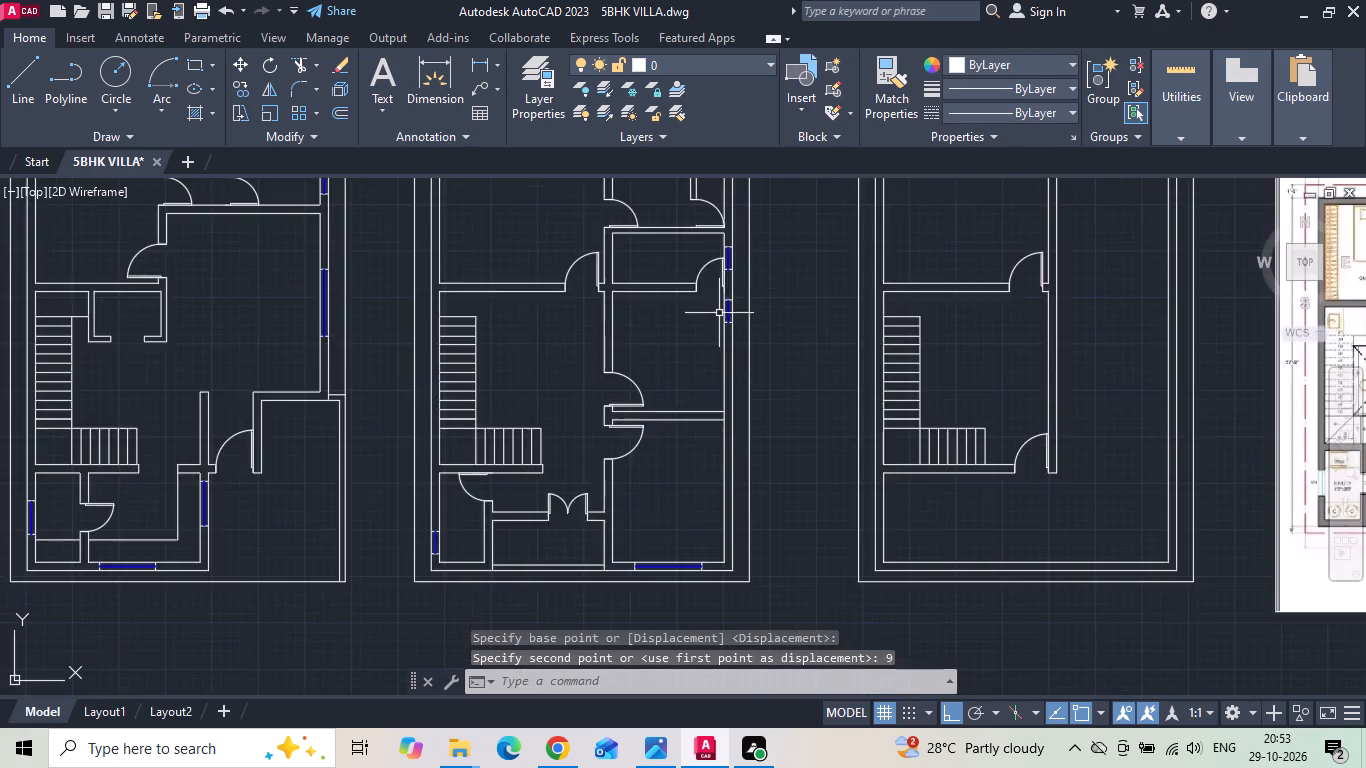
Move the guest bedroom window's lower jamb line down by 2'6" to widen the opening.
scroll(719, 313, "up", 3)
left_click(761, 348)
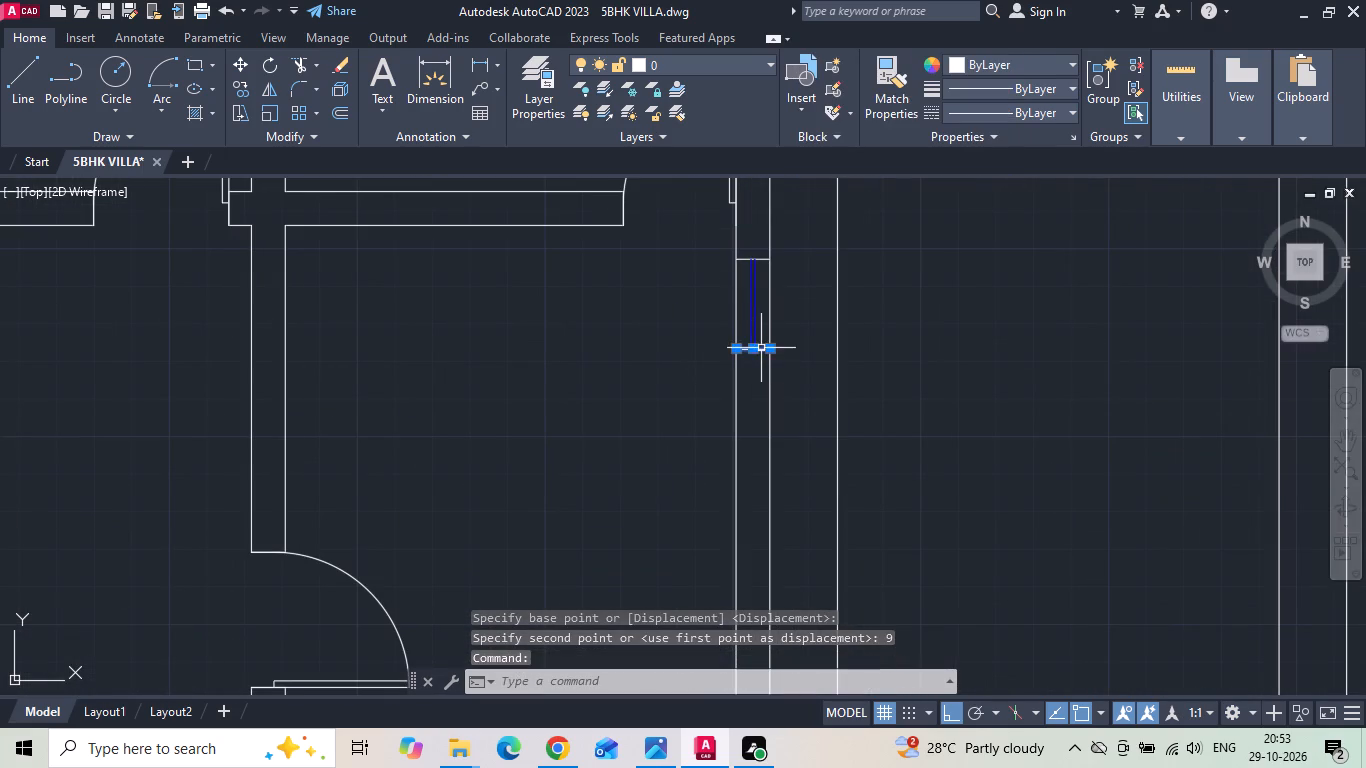
right_click(761, 348)
left_click(811, 360)
left_click_drag(955, 388, 957, 413)
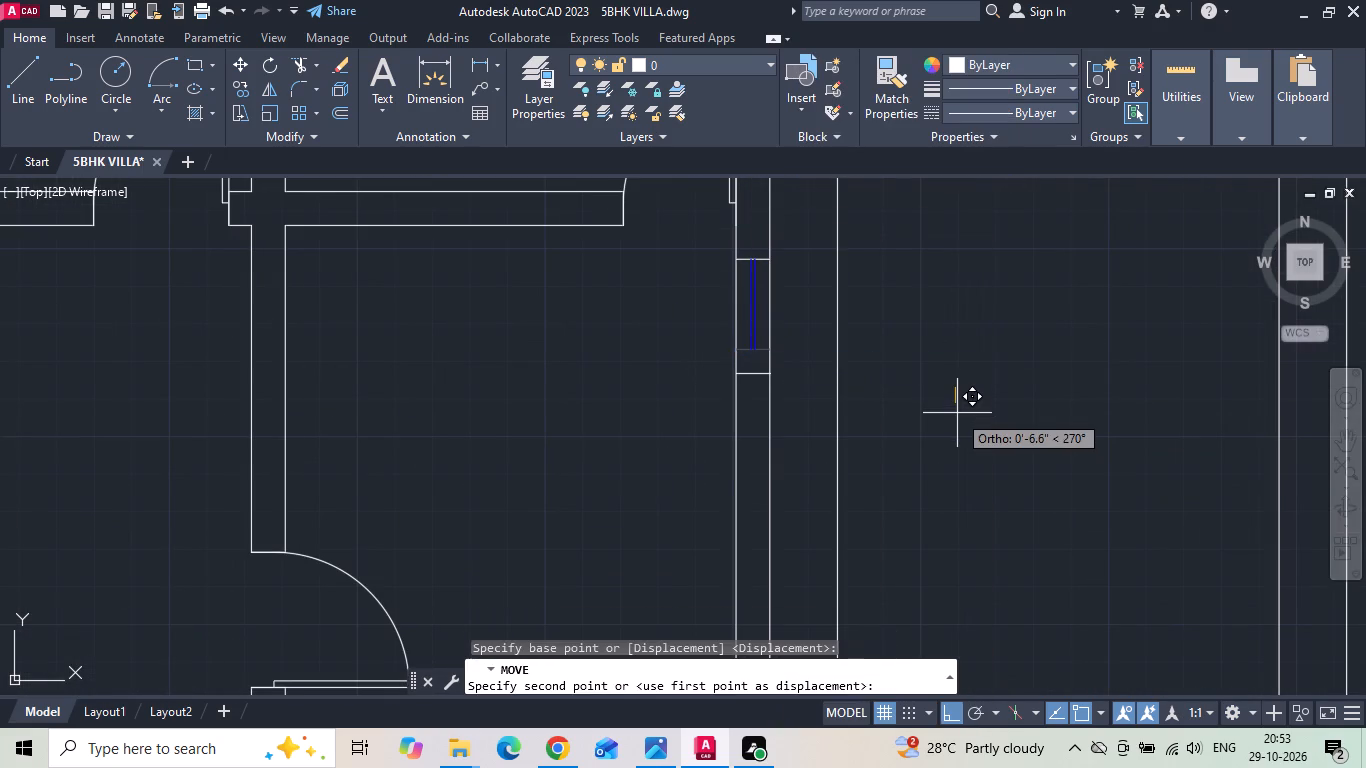
type("2'")
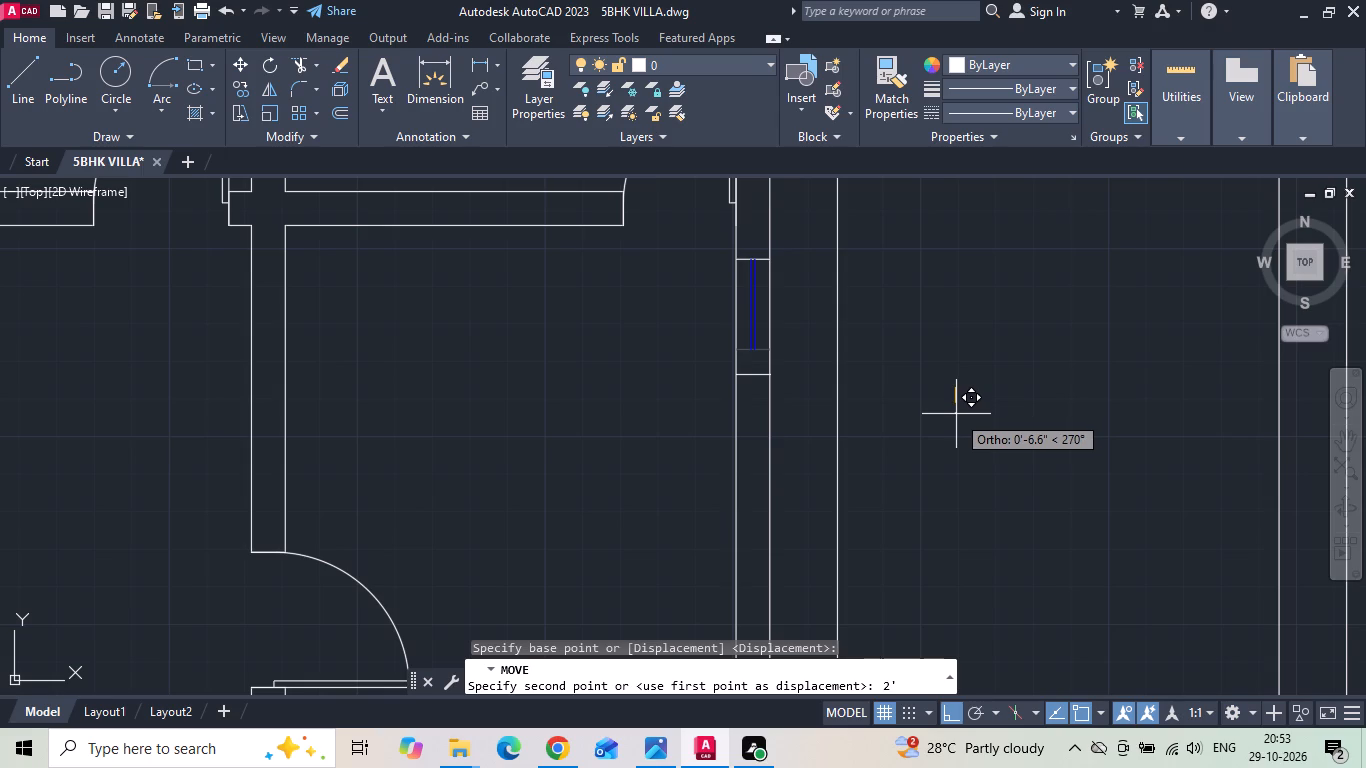
type("6")
key("space")
Extend the guest bedroom window's two blue glass lines down to the lower jamb.
key("e")
key("x")
key("space")
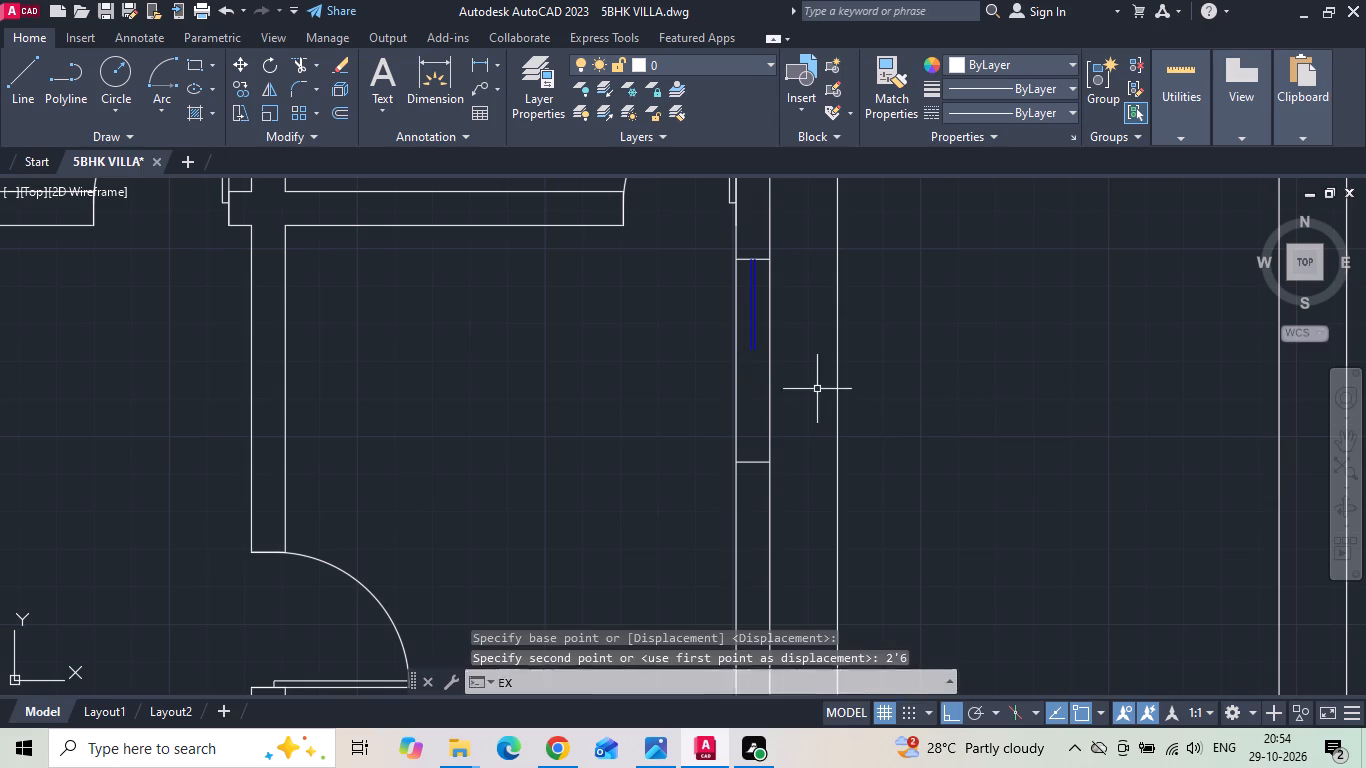
left_click(743, 351)
left_click(756, 316)
key("Escape")
scroll(561, 374, "down", 2)
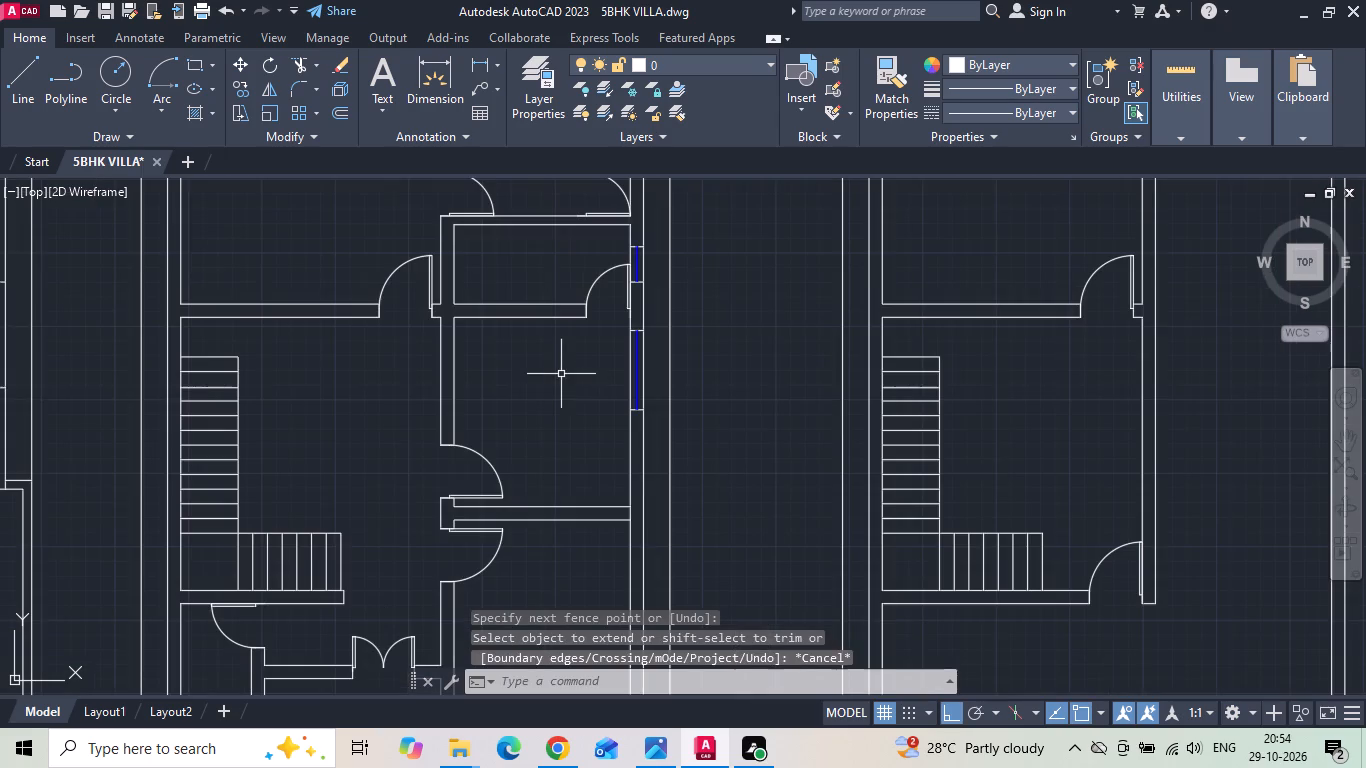
Save the villa drawing.
key("ctrl+s")
scroll(392, 467, "down", 2)
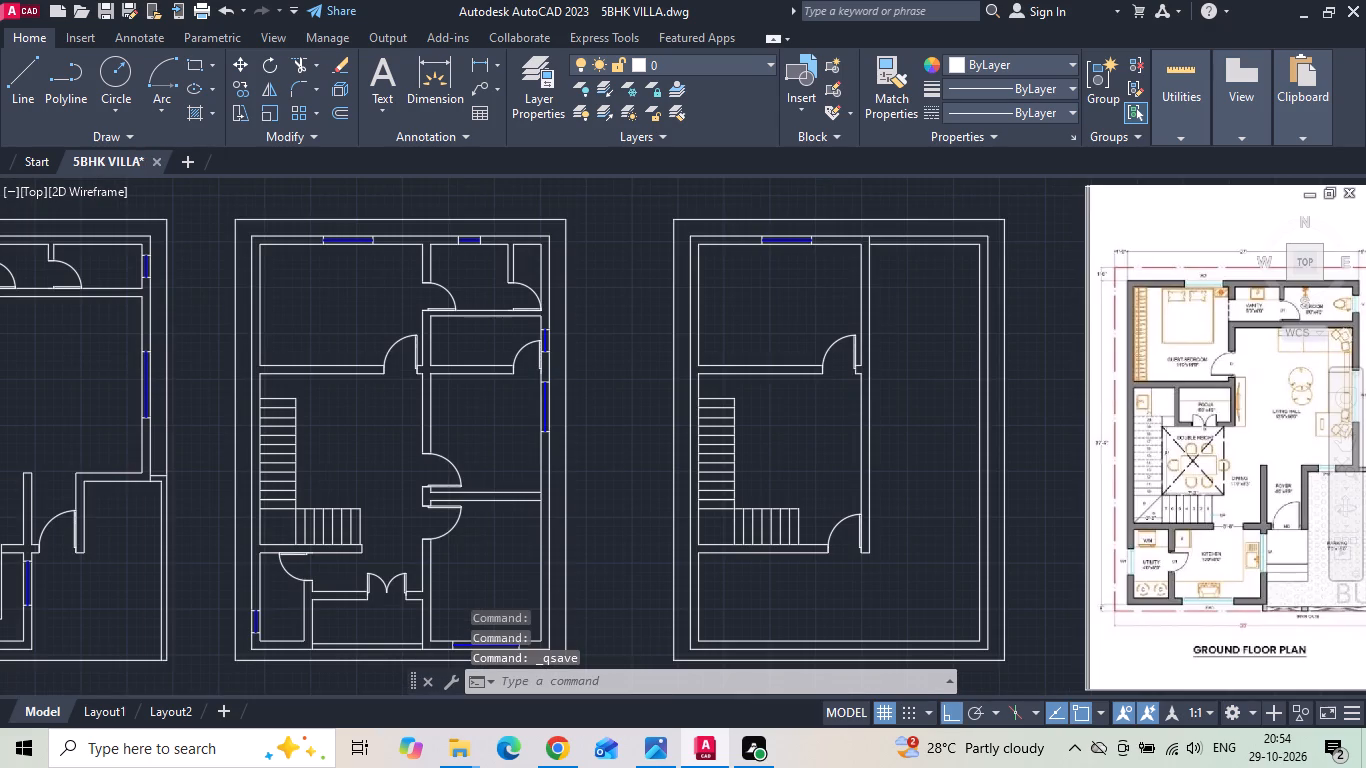
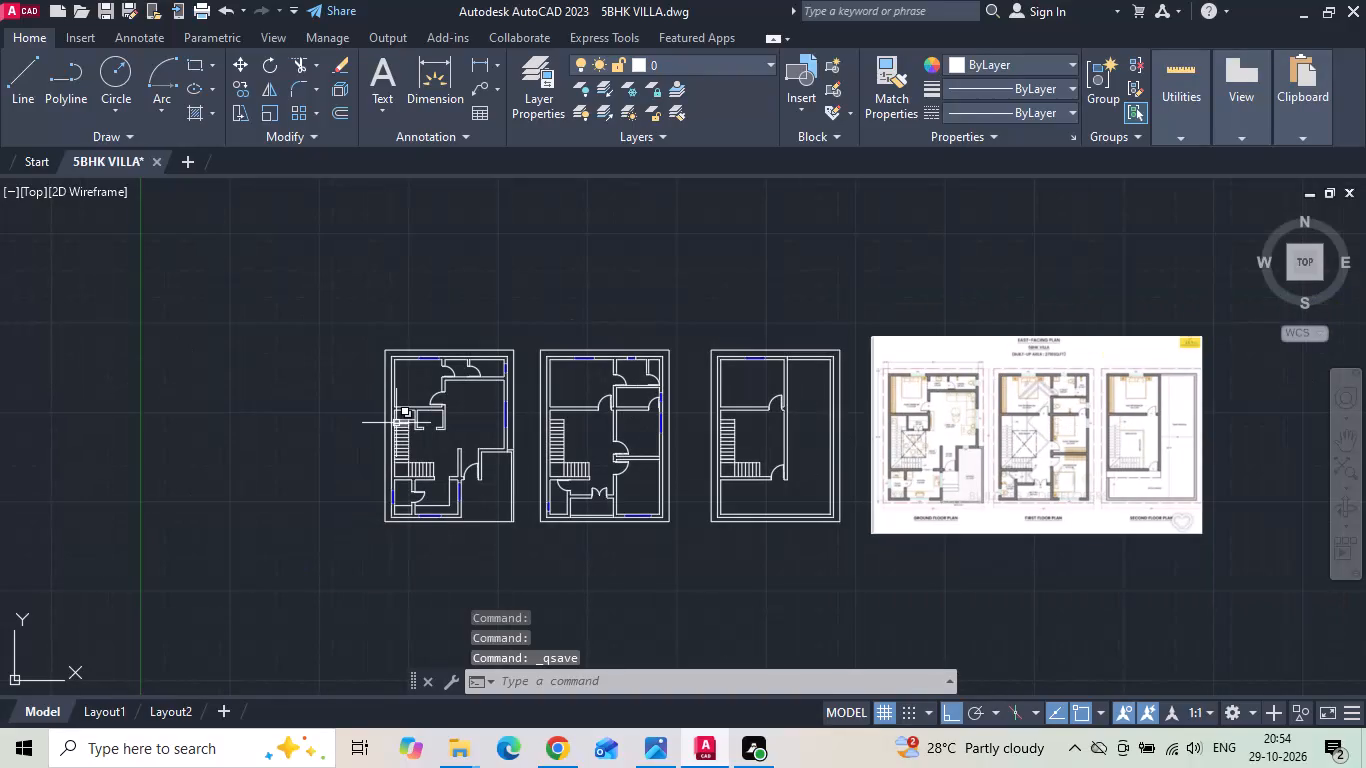
Add the multiline text label GUEST BEDROOM, 6" high, inside the ground floor's upper-left bedroom.
type("MTEXT")
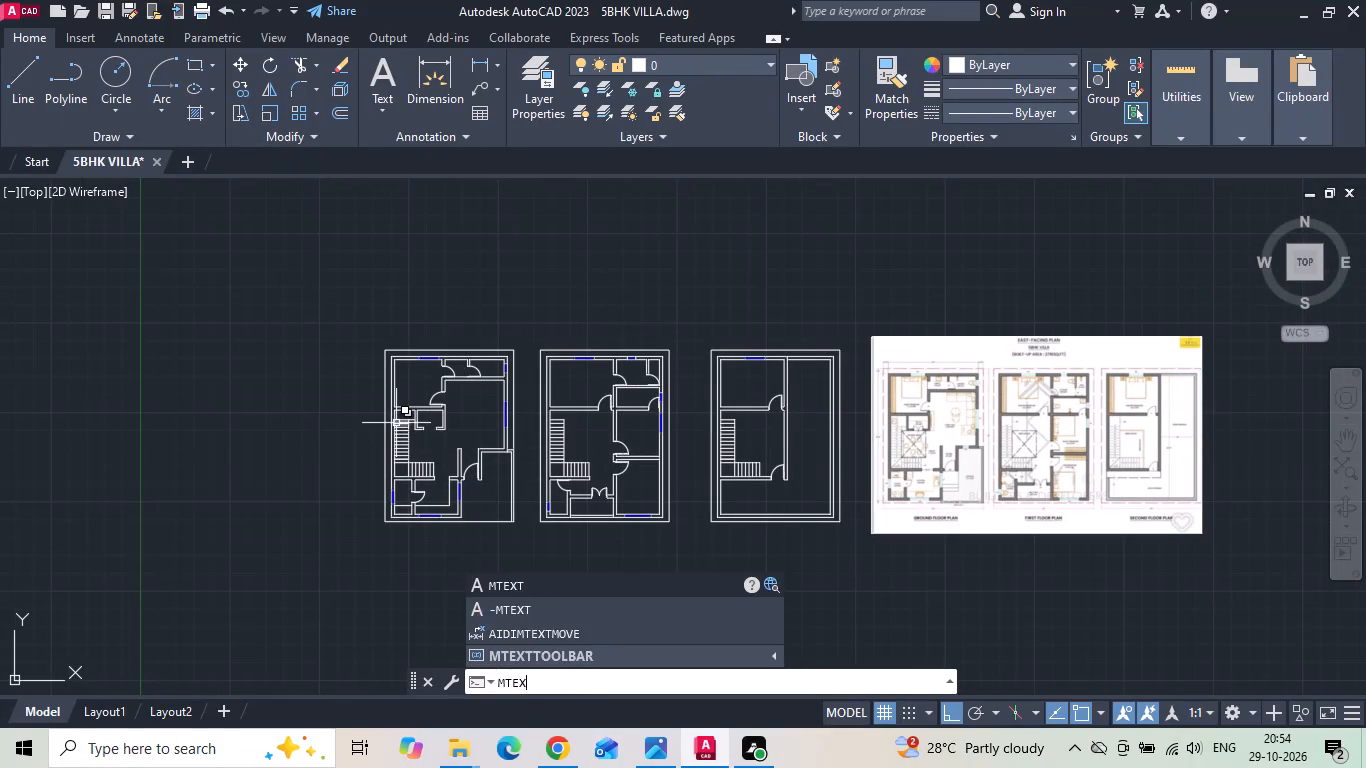
key("space")
scroll(329, 410, "up", 1)
scroll(459, 350, "up", 2)
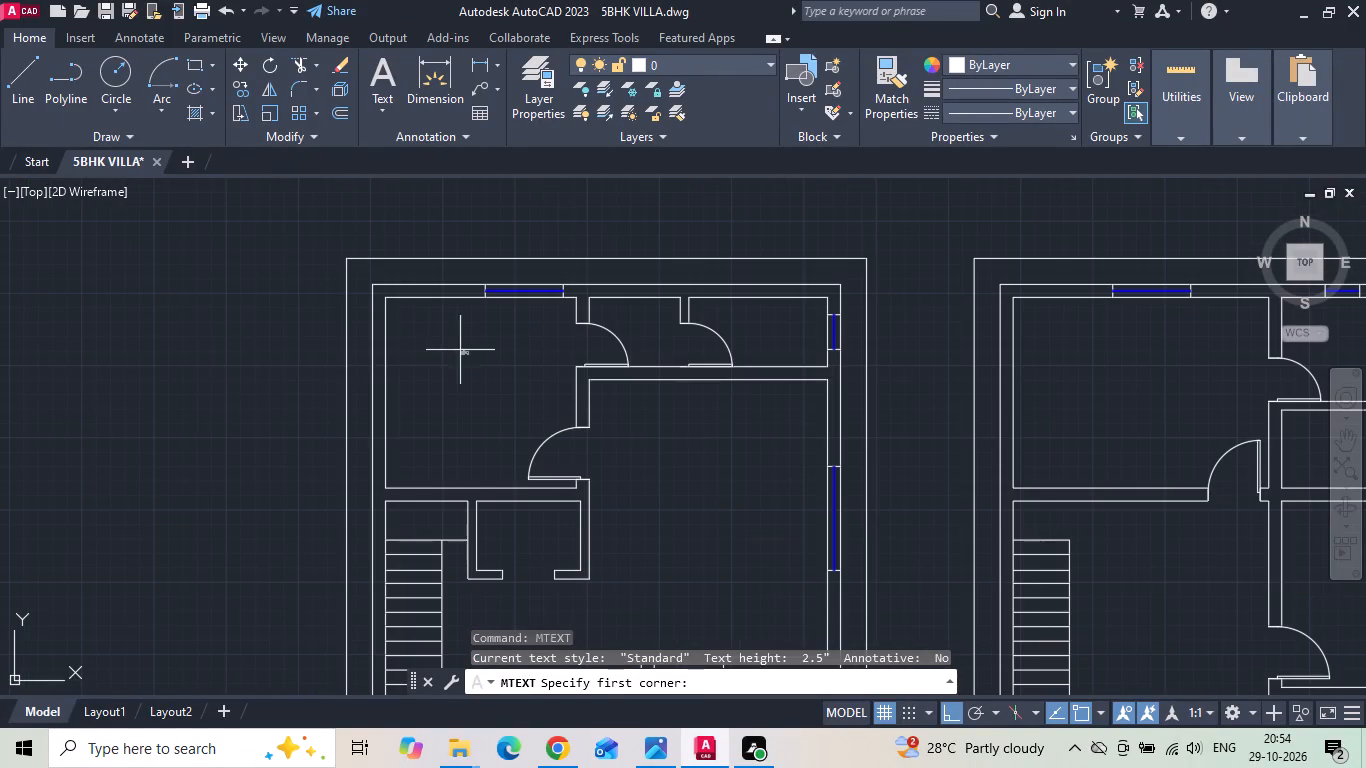
left_click_drag(417, 368, 483, 387)
left_click(529, 390)
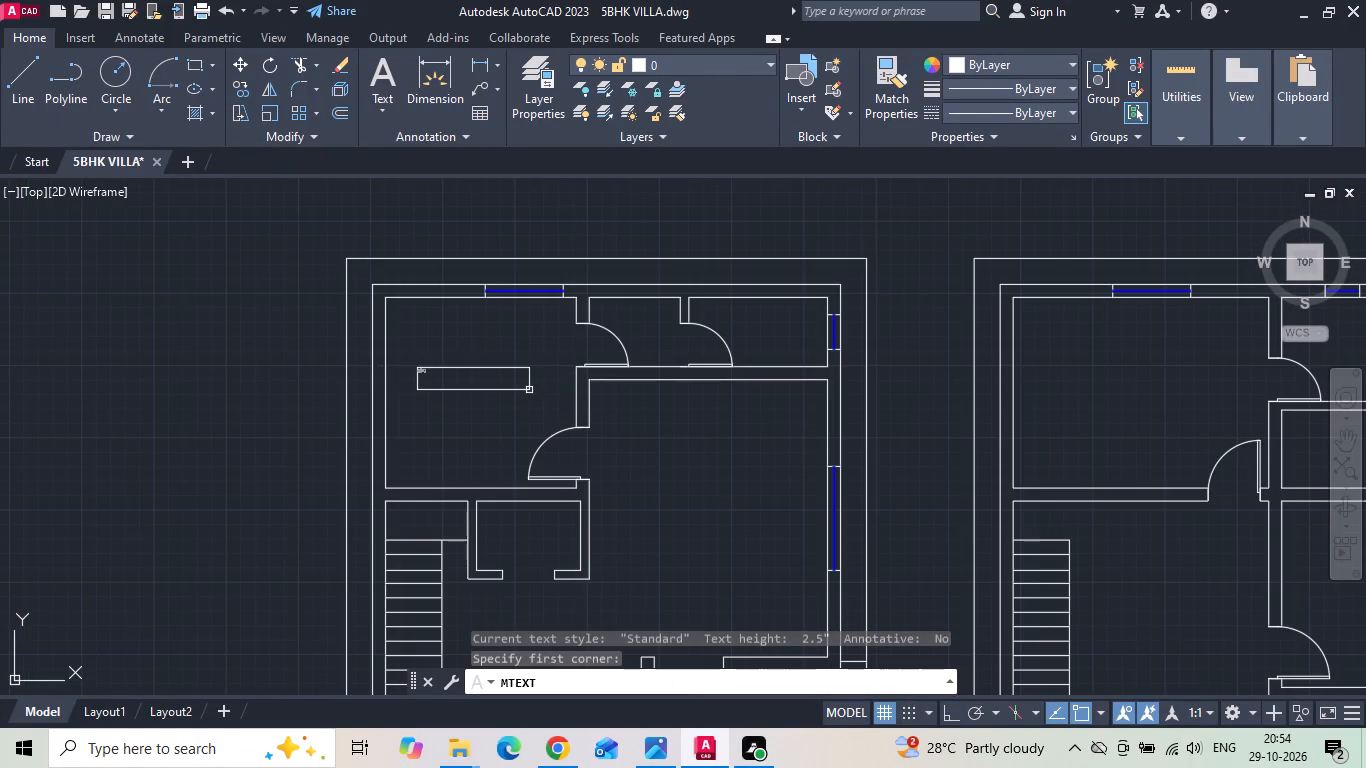
scroll(515, 389, "down", 3)
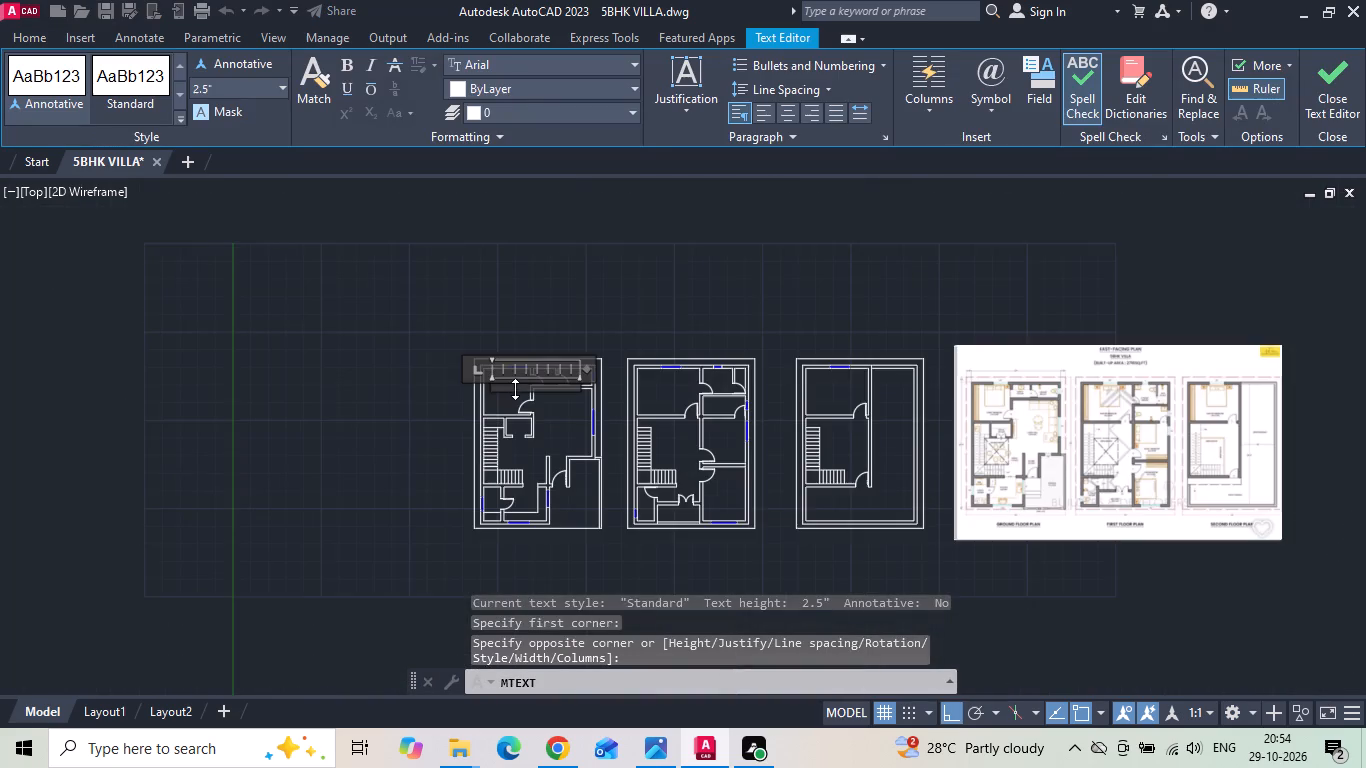
scroll(1031, 393, "up", 3)
scroll(1031, 392, "down", 3)
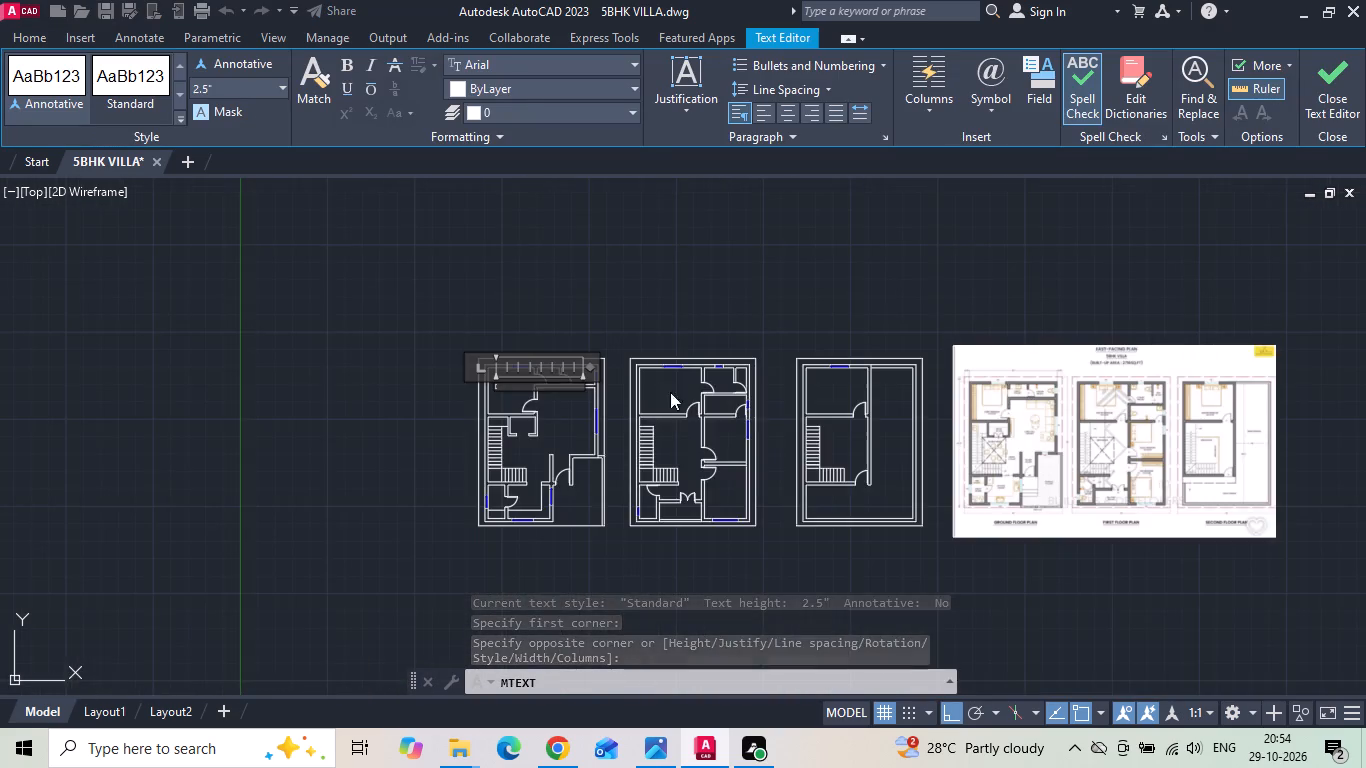
scroll(537, 392, "up", 3)
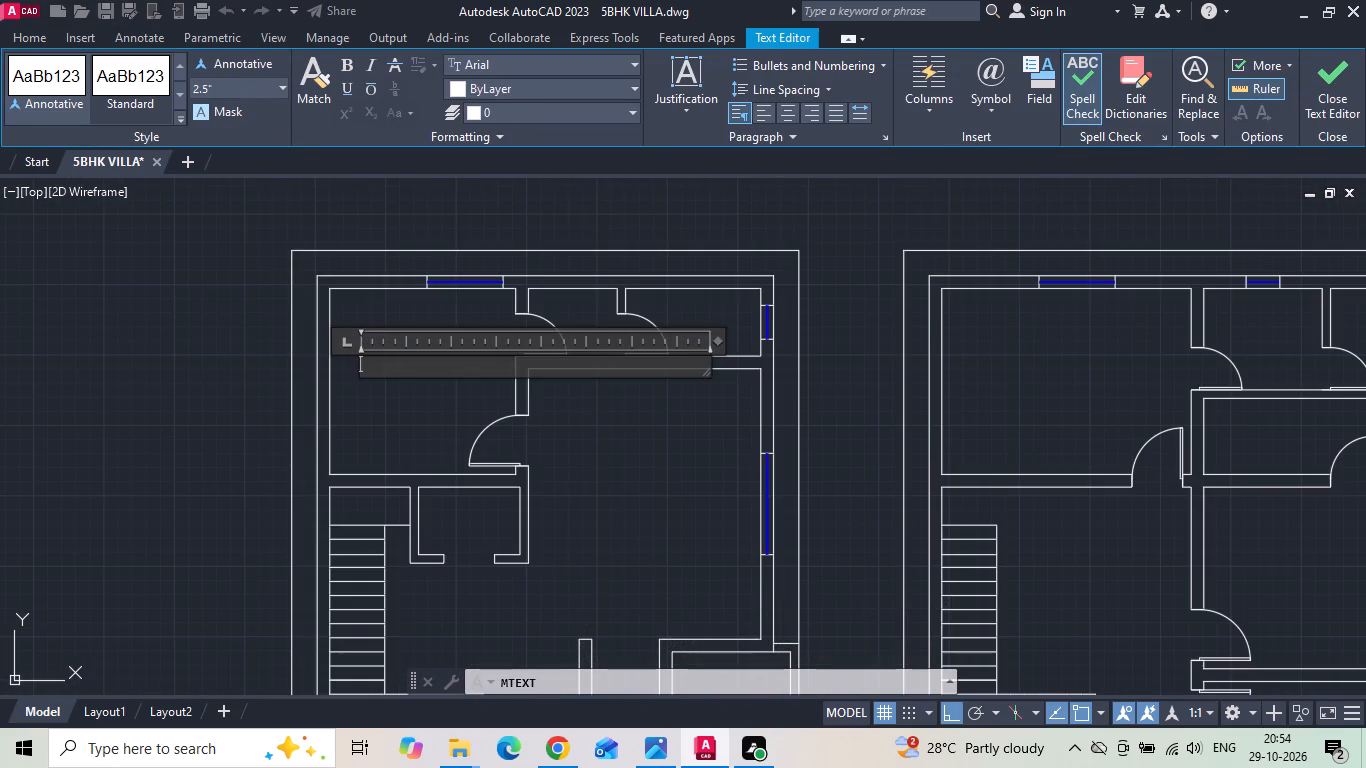
left_click(255, 90)
key("BackSpace")
key("6")
key("shift+quotedbl")
key("Return")
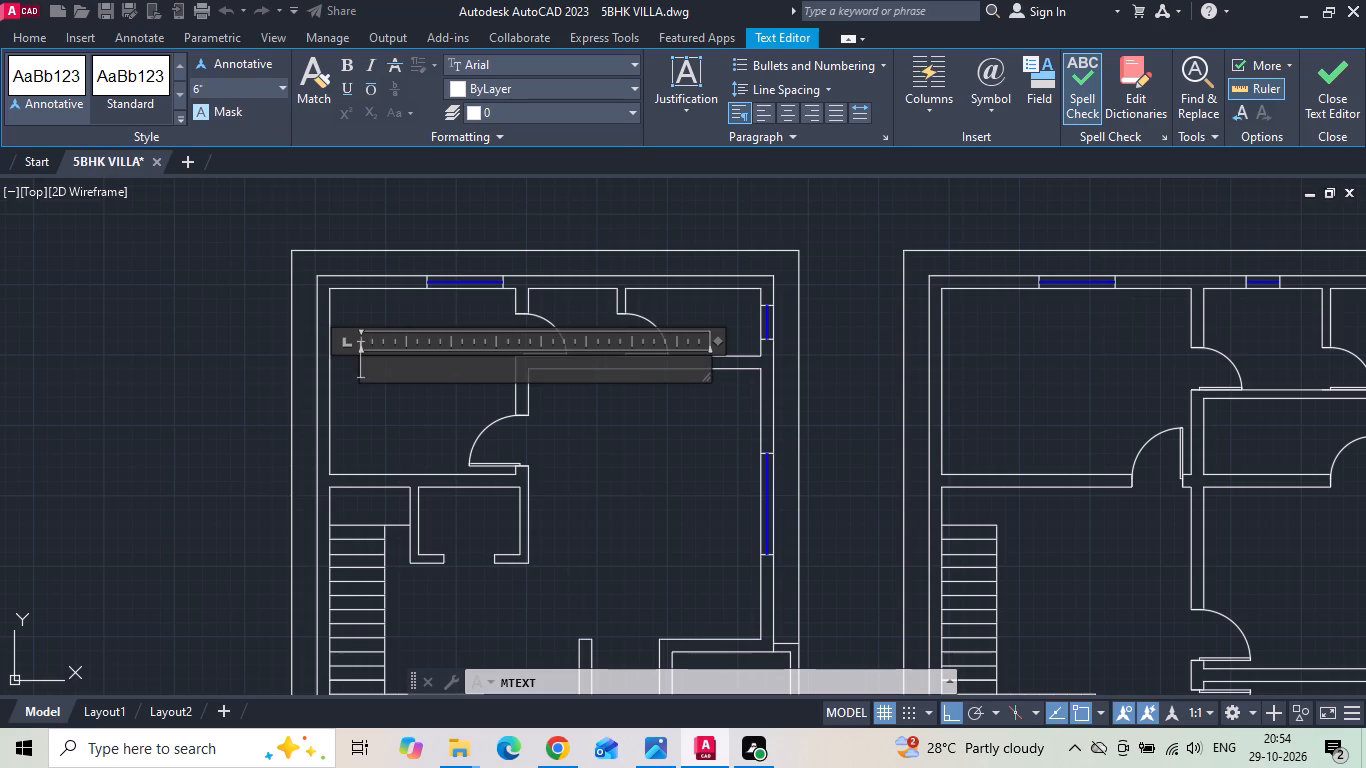
type("GUEST BEDROOM")
key("Return")
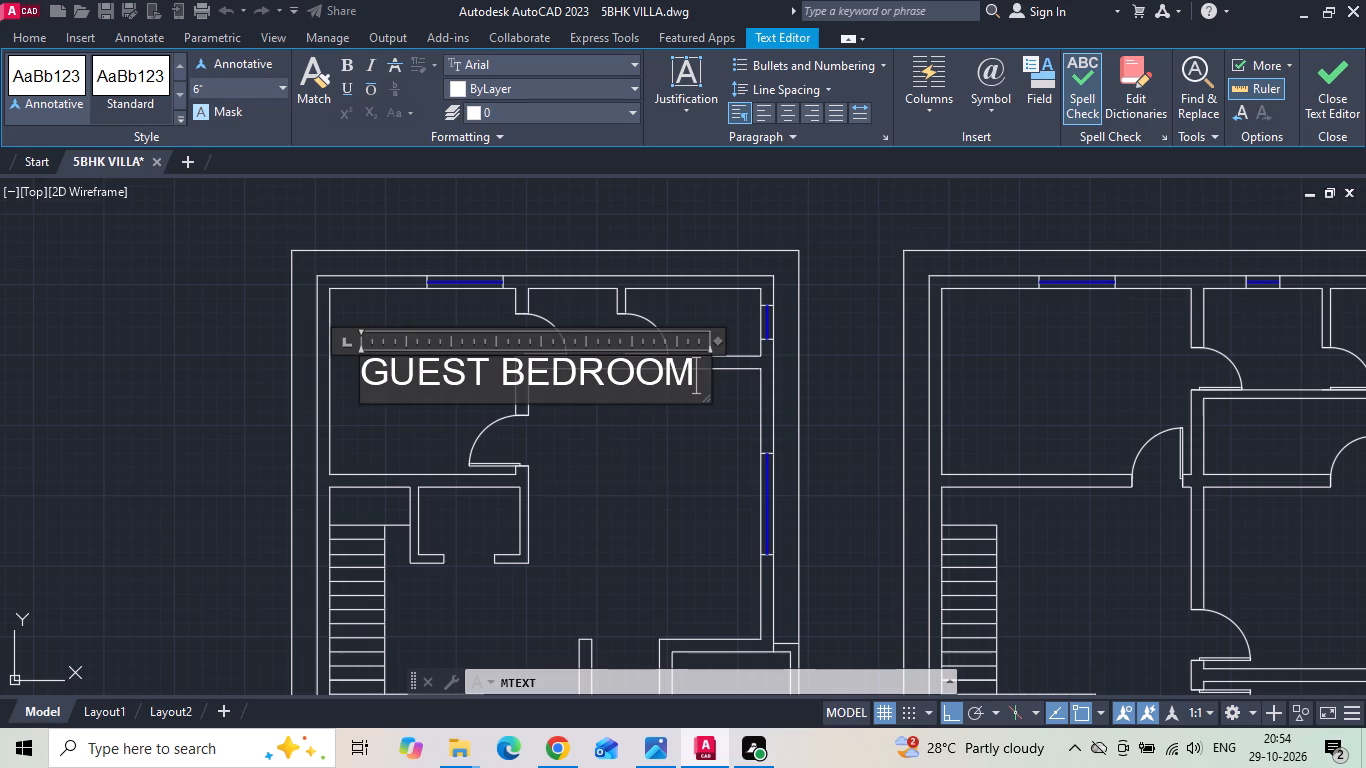
left_click(639, 455)
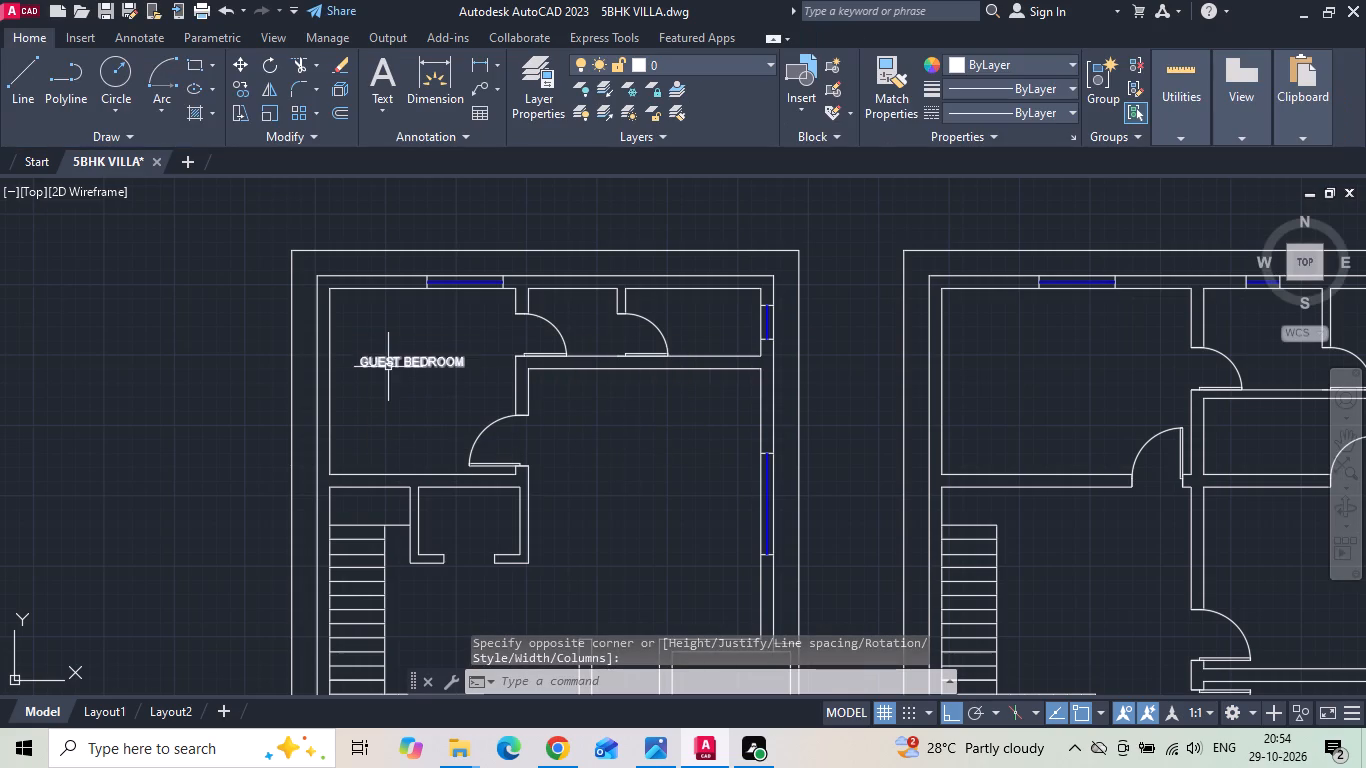
Dimension the guest bedroom's inner length and width with two linear dimensions.
left_click(474, 60)
scroll(337, 396, "up", 1)
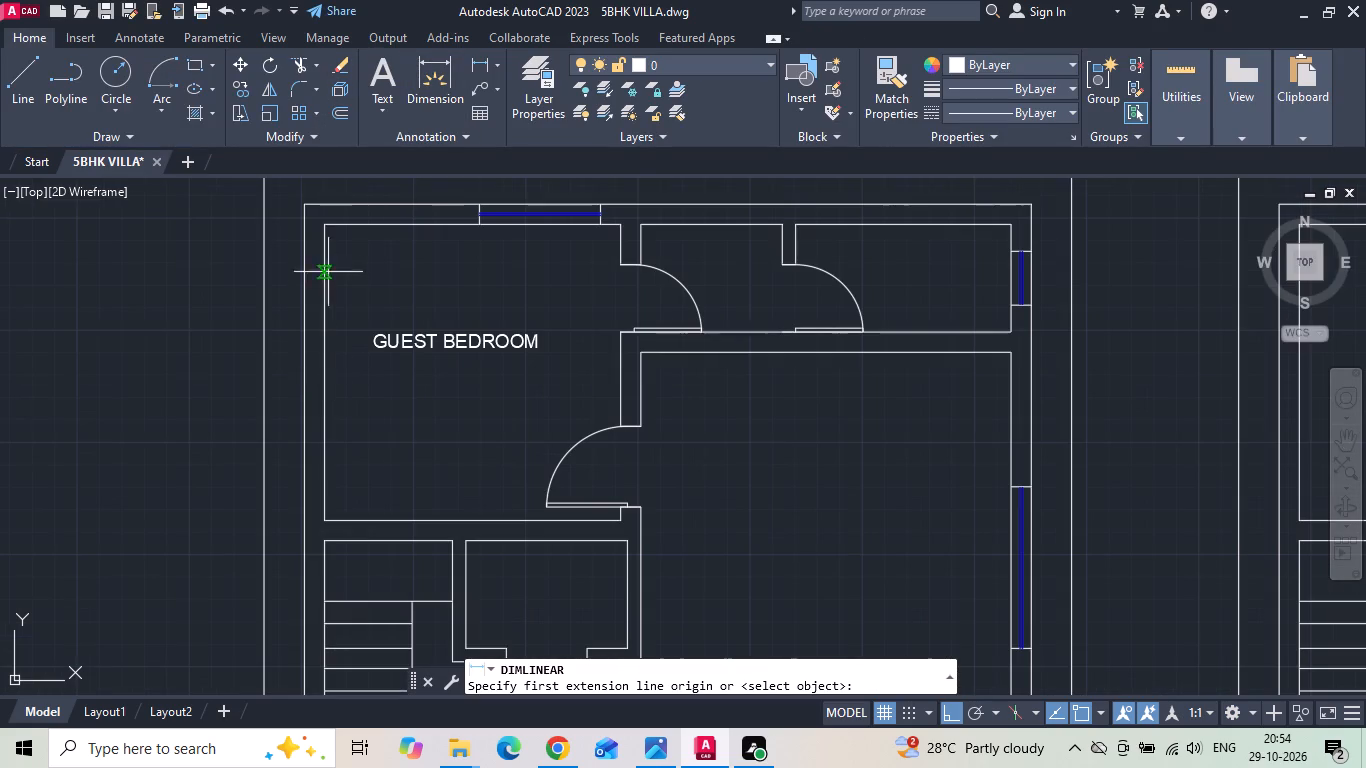
left_click(328, 224)
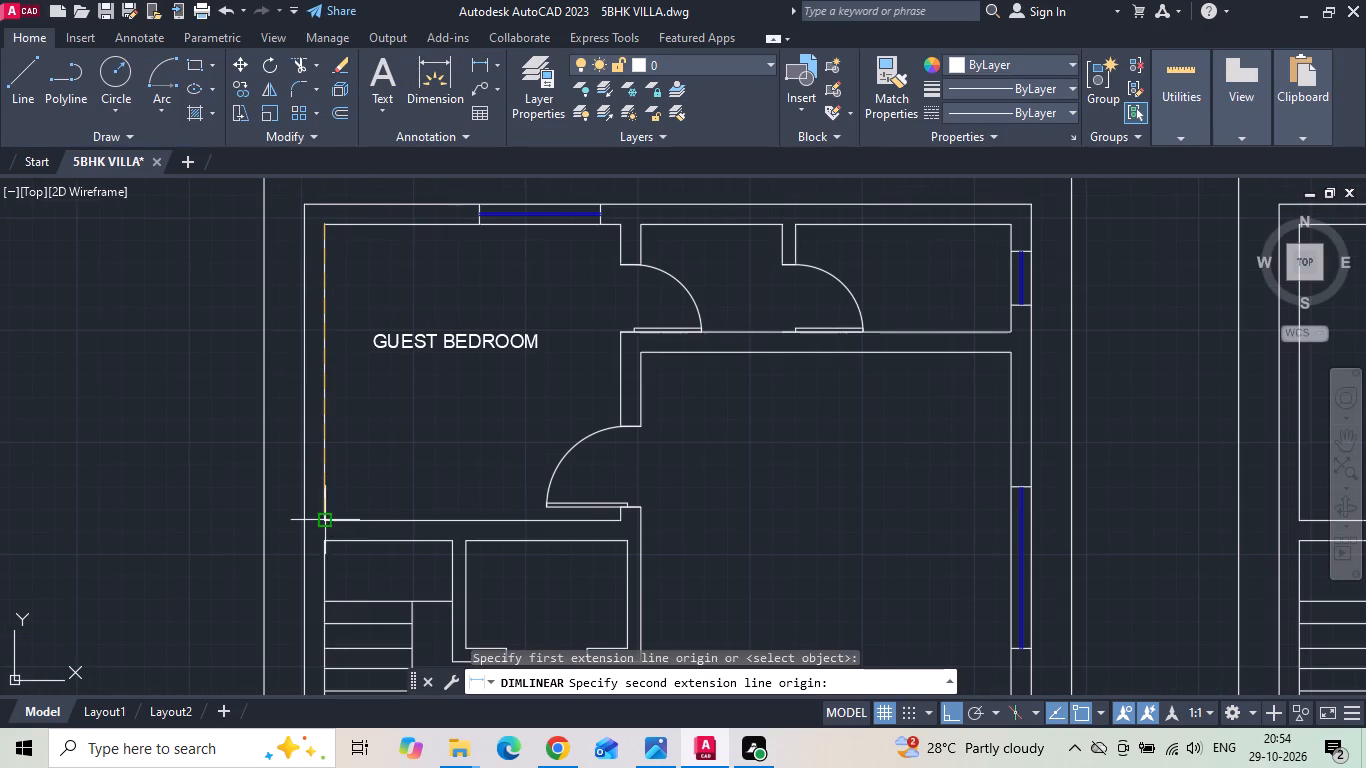
left_click(329, 517)
left_click(350, 466)
key("space")
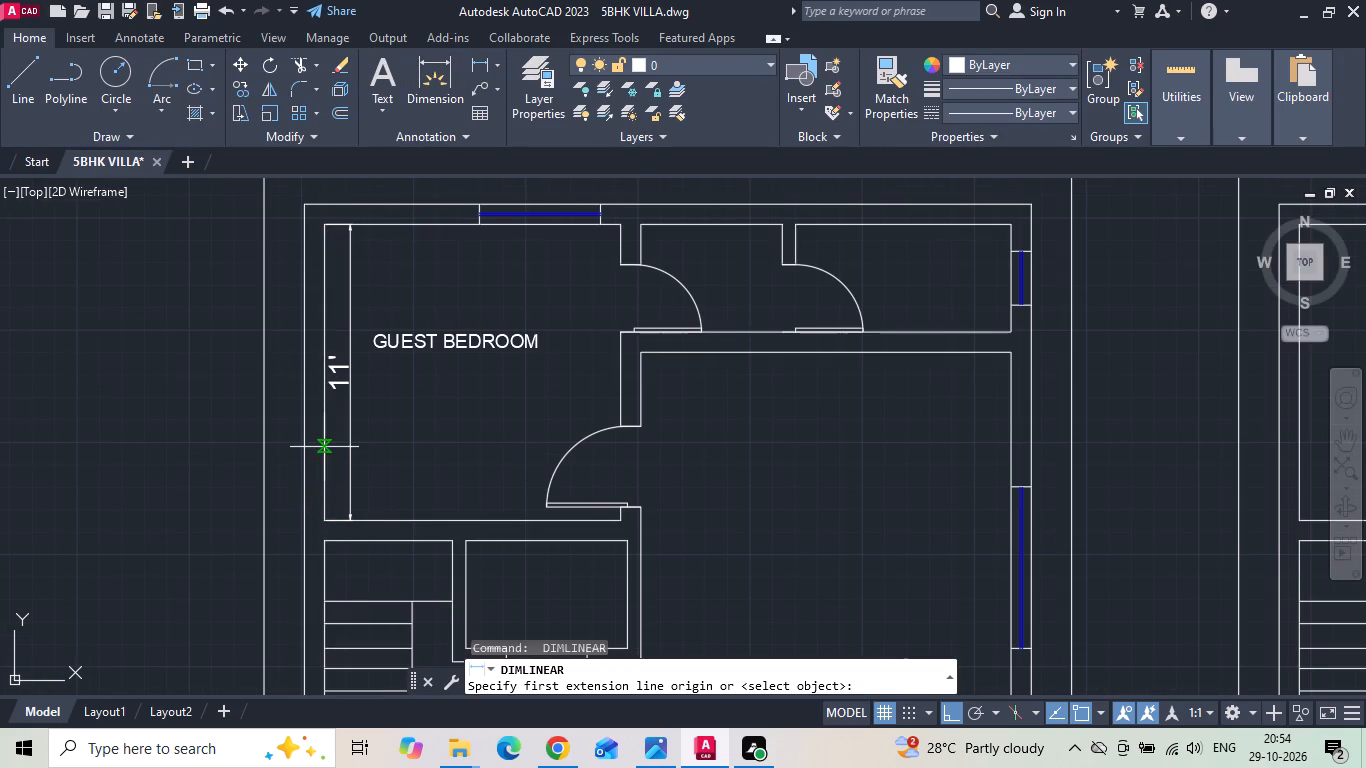
left_click(324, 445)
left_click(618, 399)
left_click(582, 417)
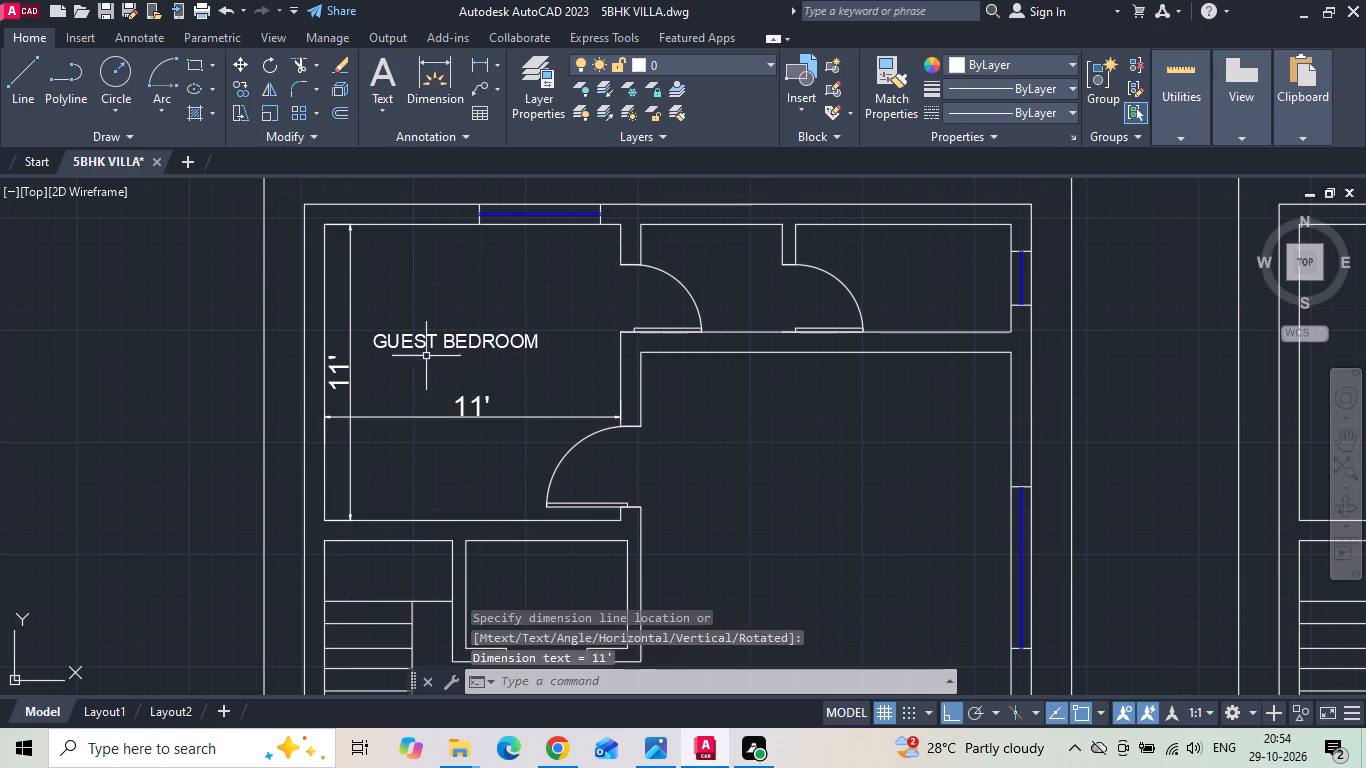
Add the room size 11'0"X11'0" as a second line of the GUEST BEDROOM label.
double_click(420, 342)
left_click(540, 345)
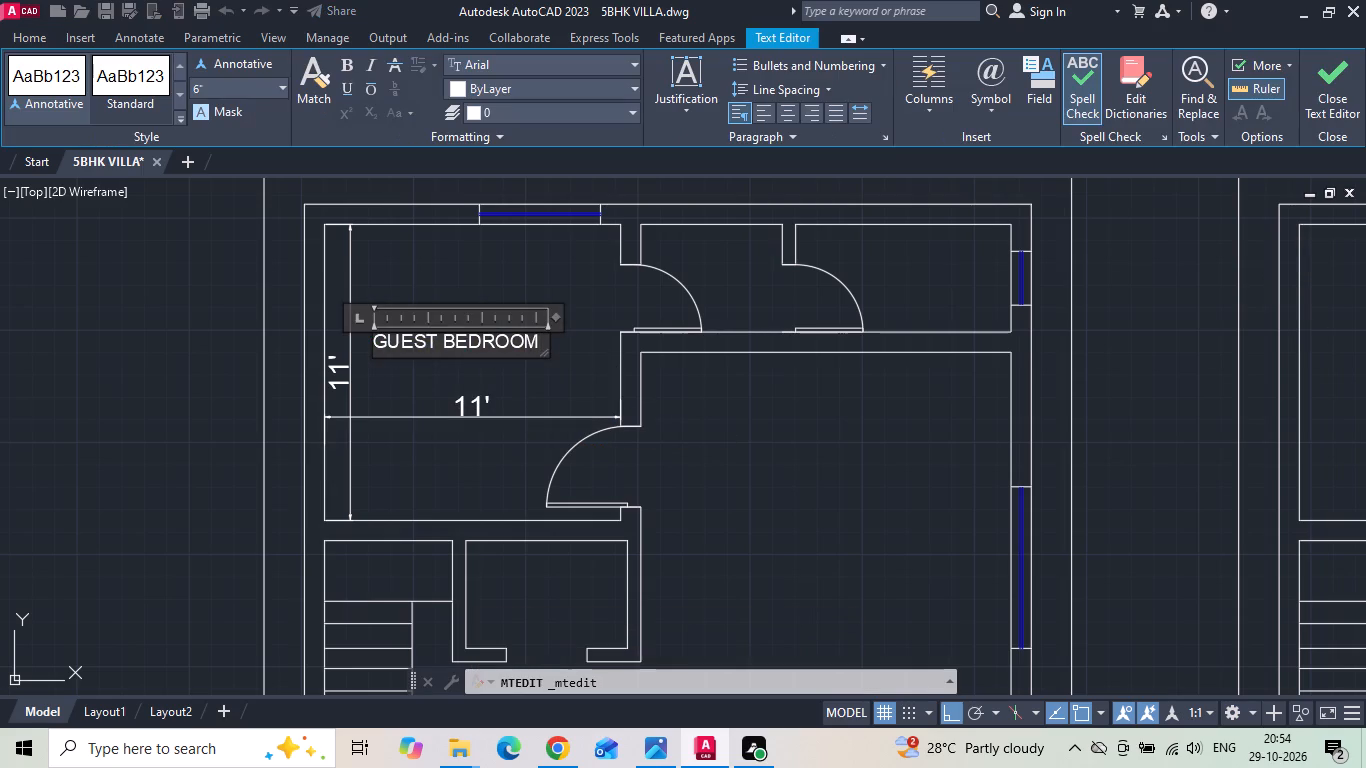
key("Return")
type("11'0\"")
type("X11'0\"")
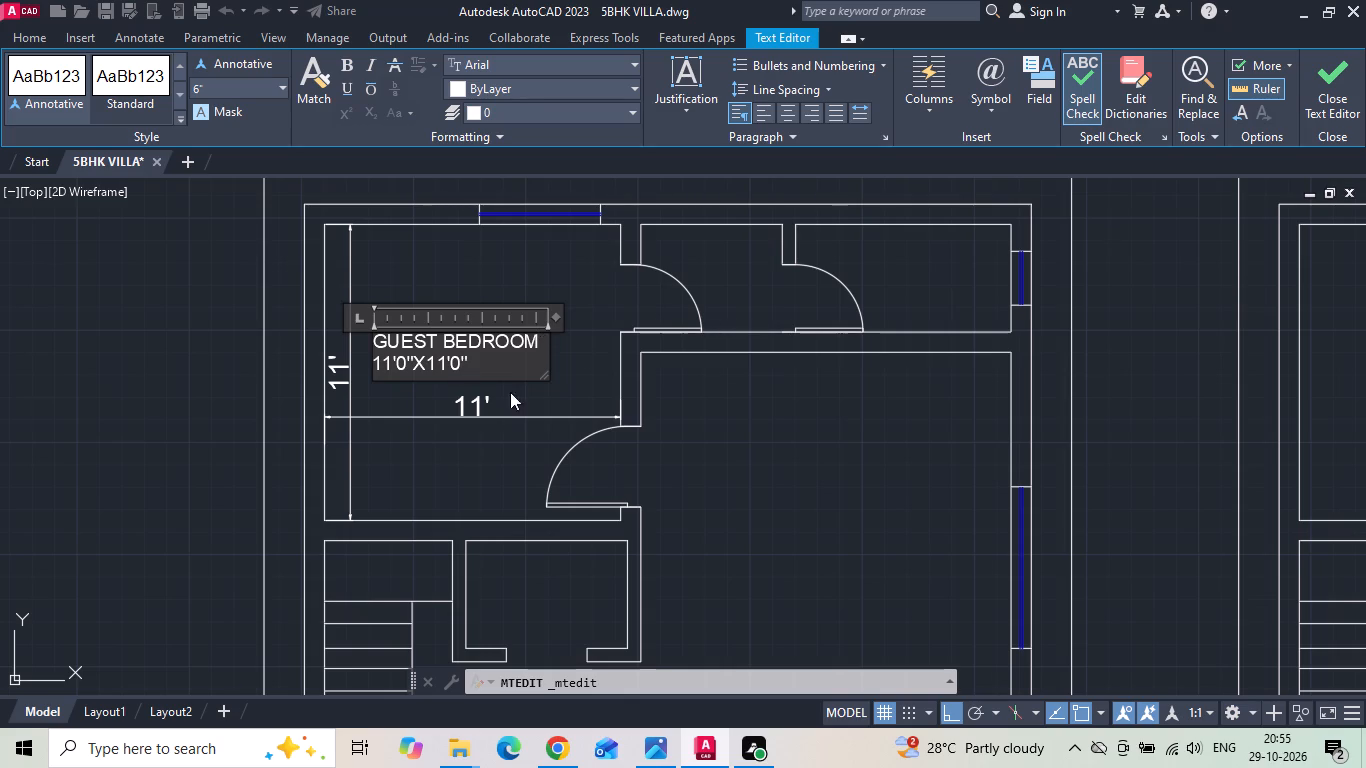
left_click(467, 433)
Delete the two linear dimensions inside the guest bedroom.
left_click(471, 398)
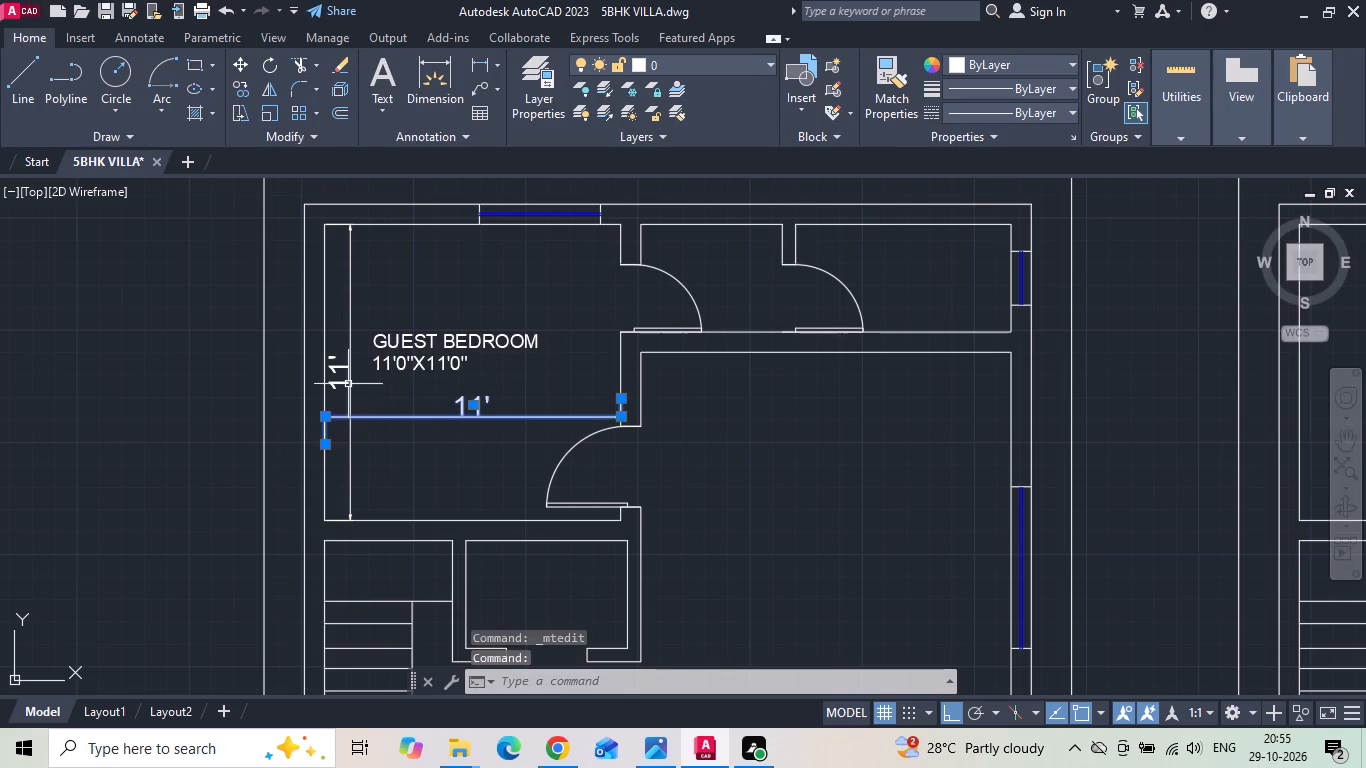
left_click(350, 374)
key("Delete")
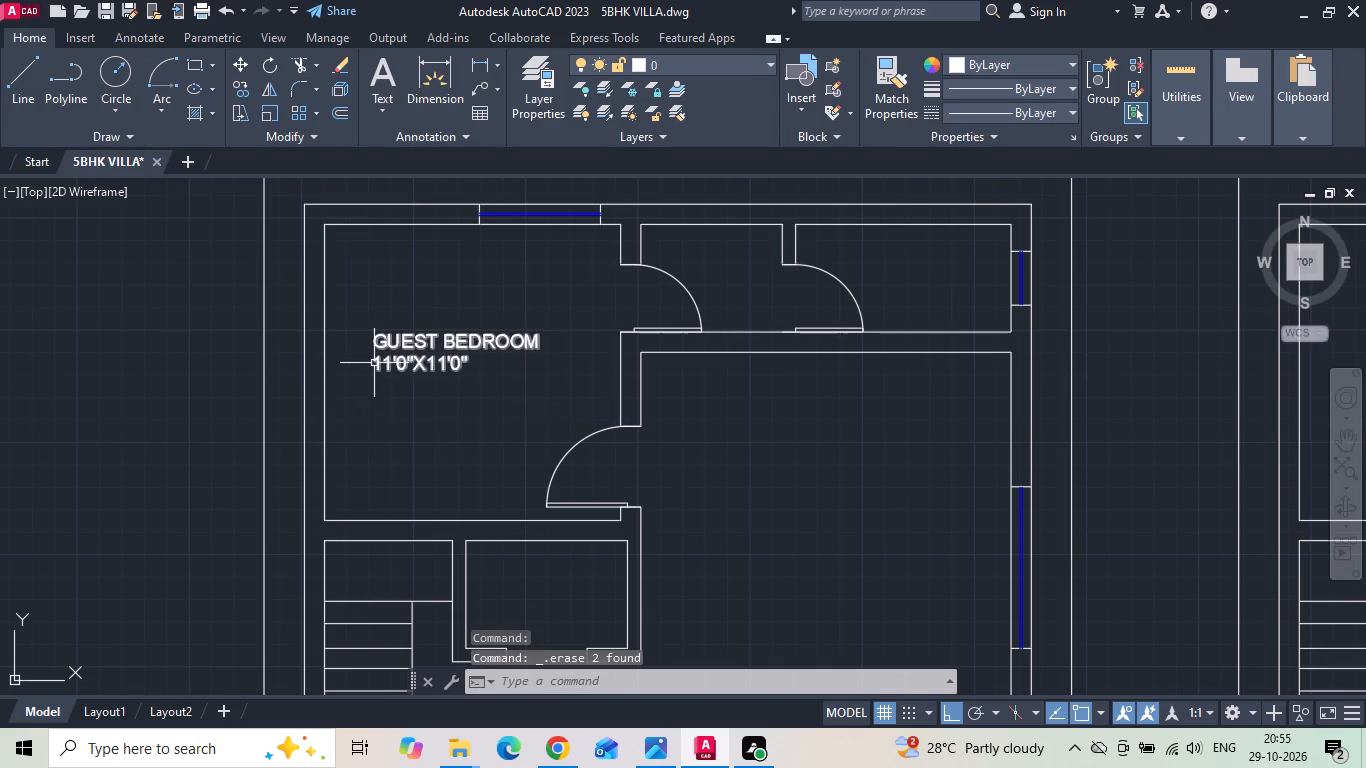
Indent the label's 11'0"X11'0" line by four spaces to centre it under GUEST BEDROOM.
double_click(376, 364)
key("space")
key("space")
key("space")
key("space")
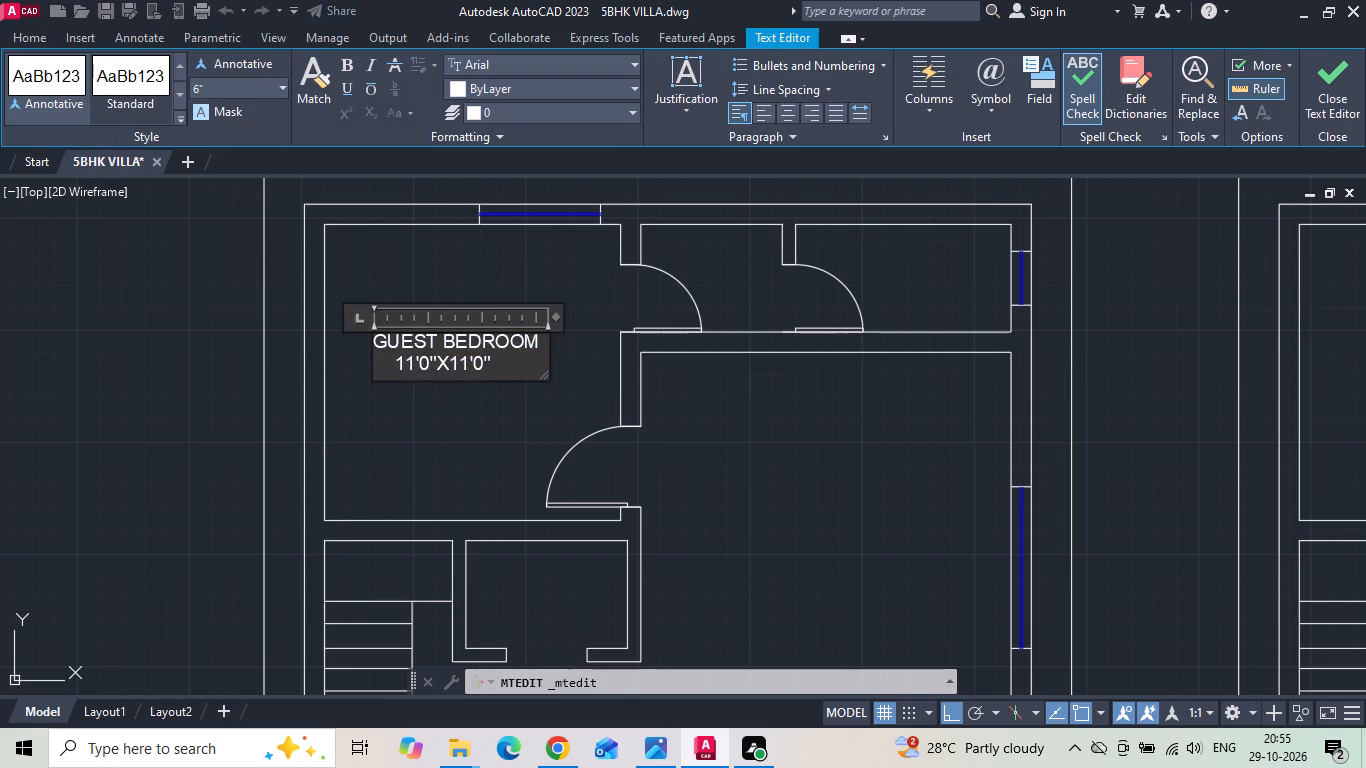
left_click(396, 419)
Copy the GUEST BEDROOM label twice horizontally to the right, below the two small rooms beside the bedroom.
left_click(426, 335)
right_click(426, 335)
left_click(501, 380)
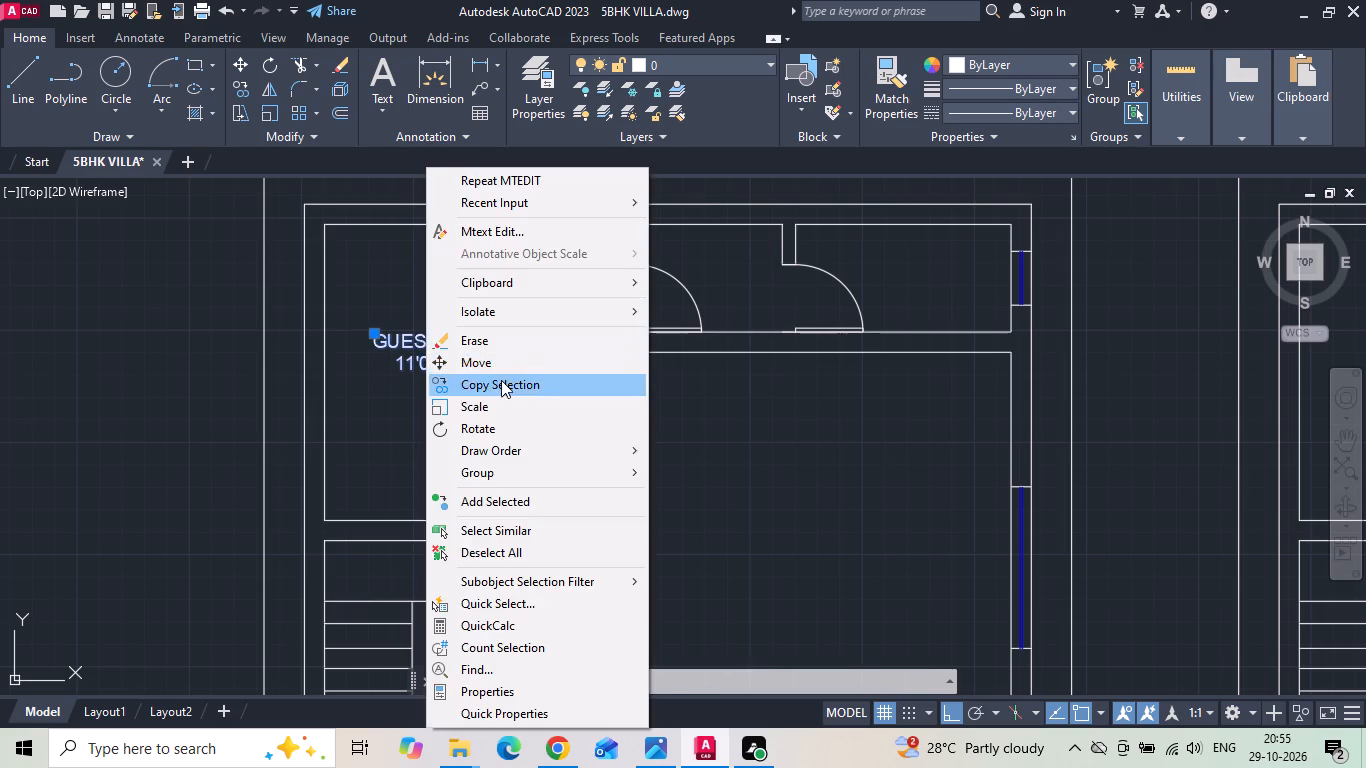
left_click_drag(471, 353, 488, 367)
scroll(754, 281, "up", 2)
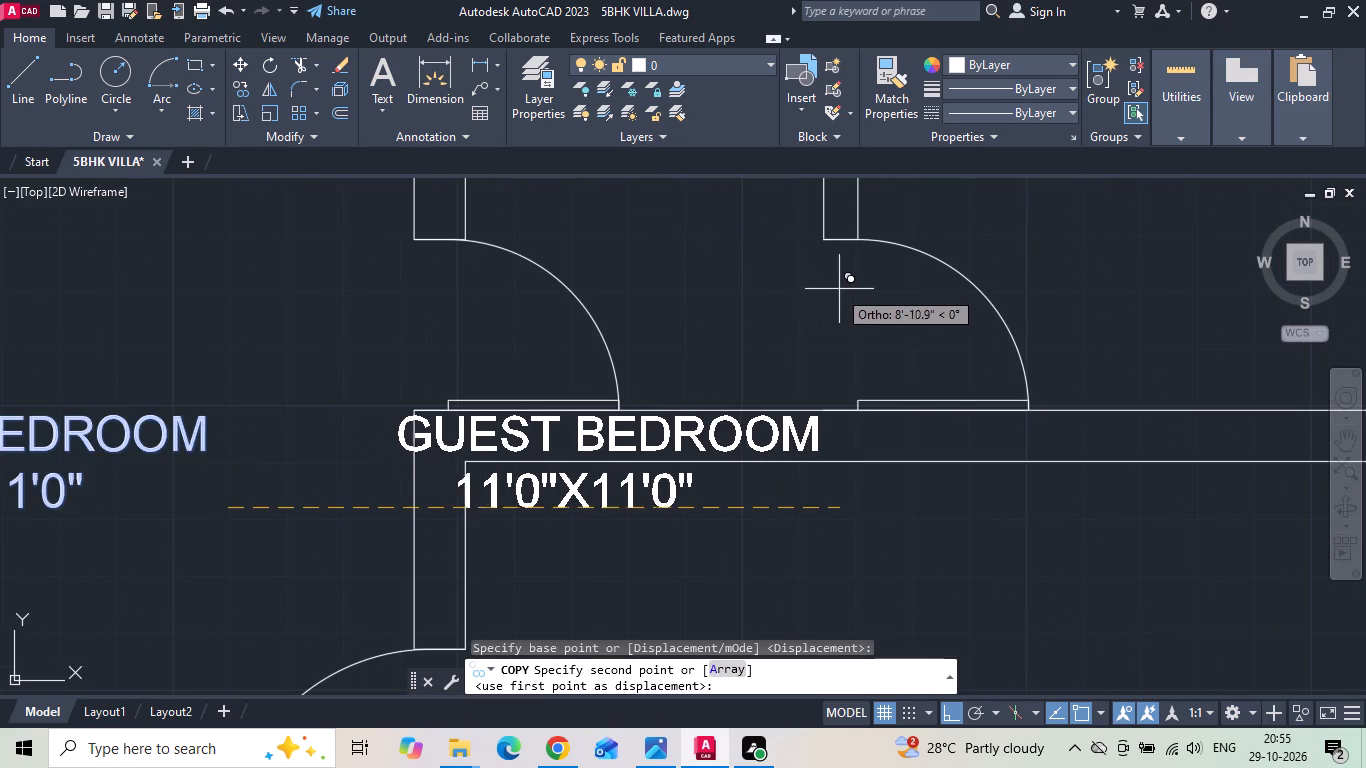
left_click(860, 290)
middle_click_drag(960, 292, 734, 299)
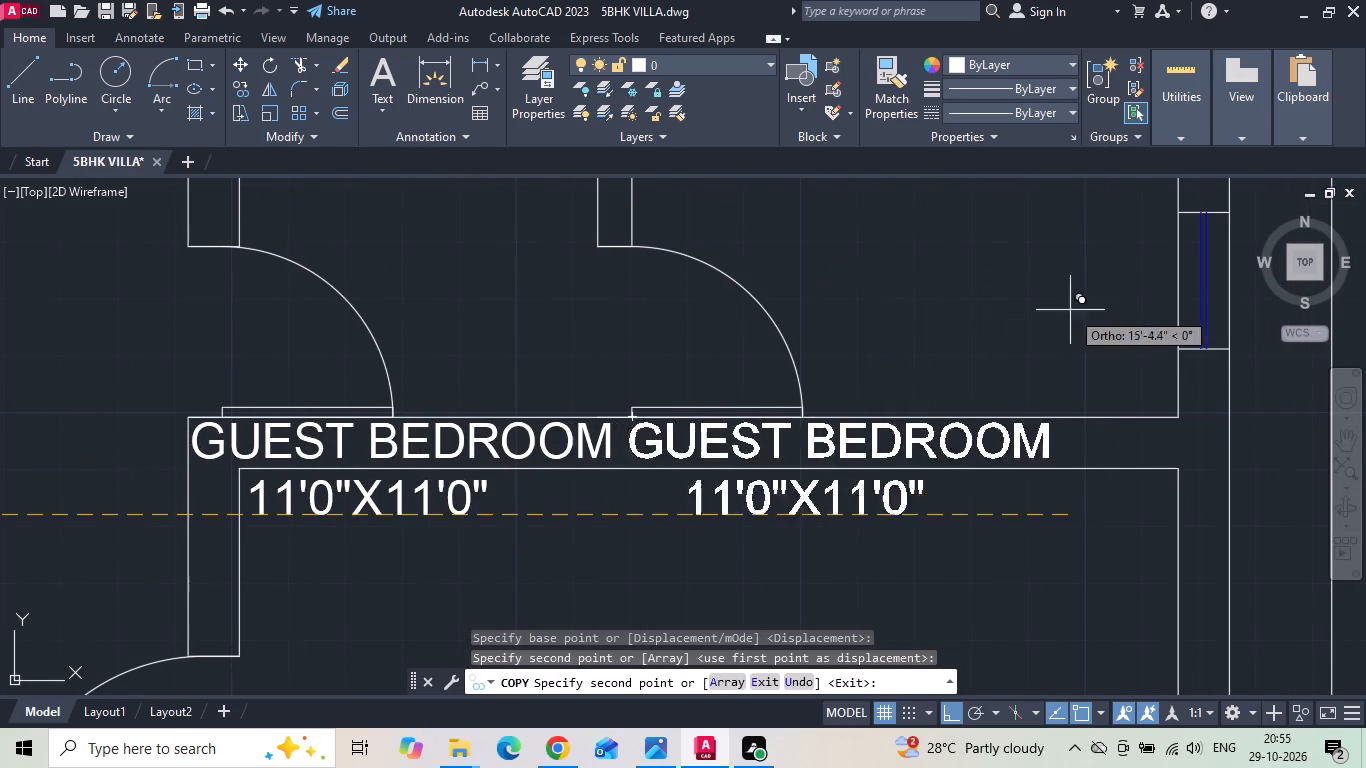
left_click(1144, 337)
key("Escape")
Examine the room names and sizes beside the guest bedroom on the reference ground floor plan.
scroll(730, 321, "down", 4)
scroll(1031, 335, "down", 3)
scroll(1153, 353, "up", 7)
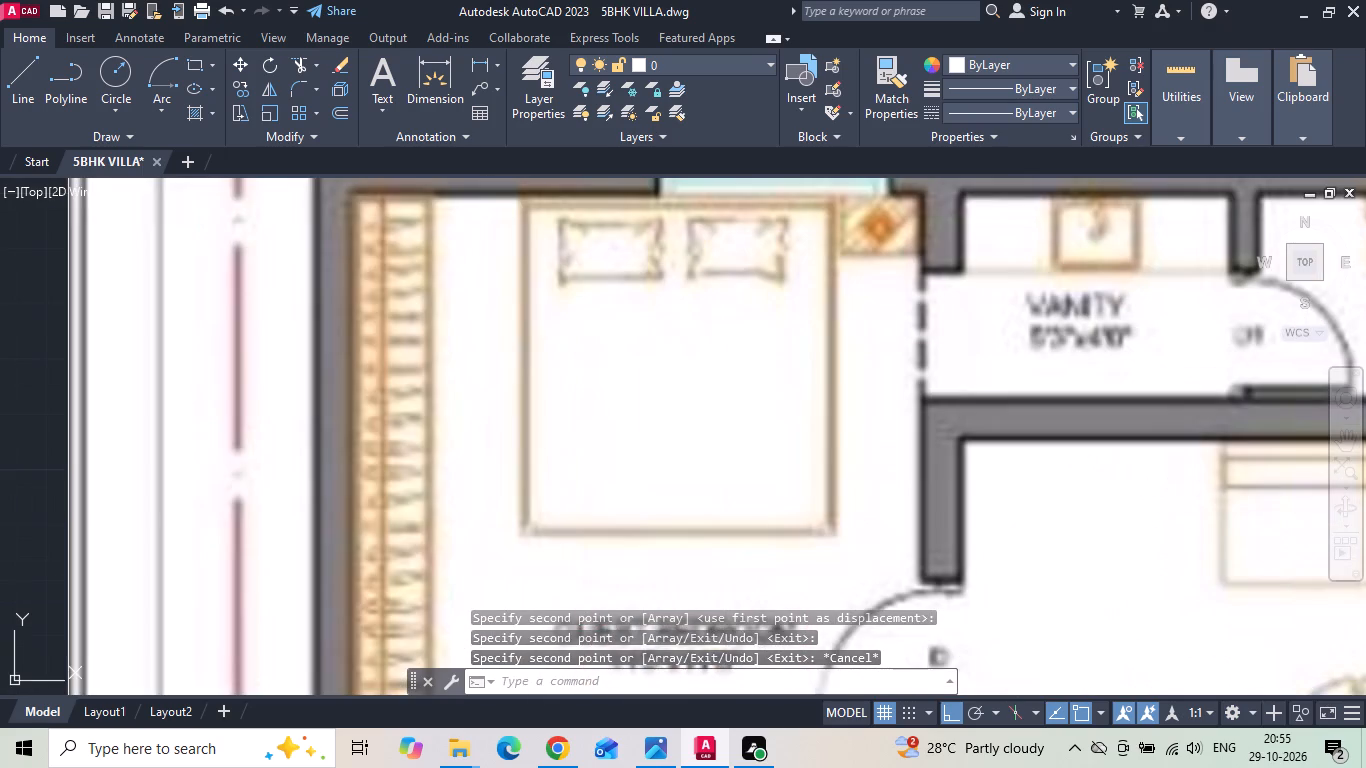
scroll(885, 349, "down", 1)
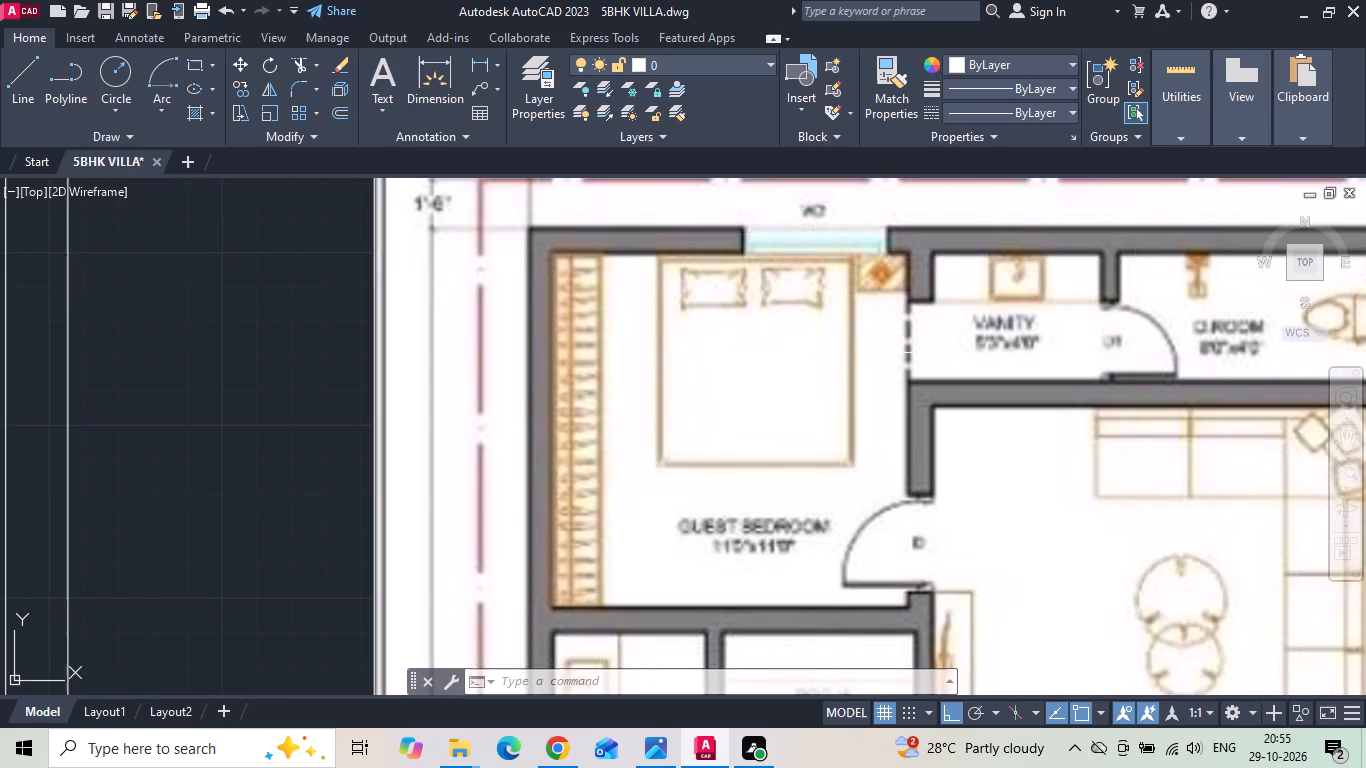
scroll(932, 356, "down", 1)
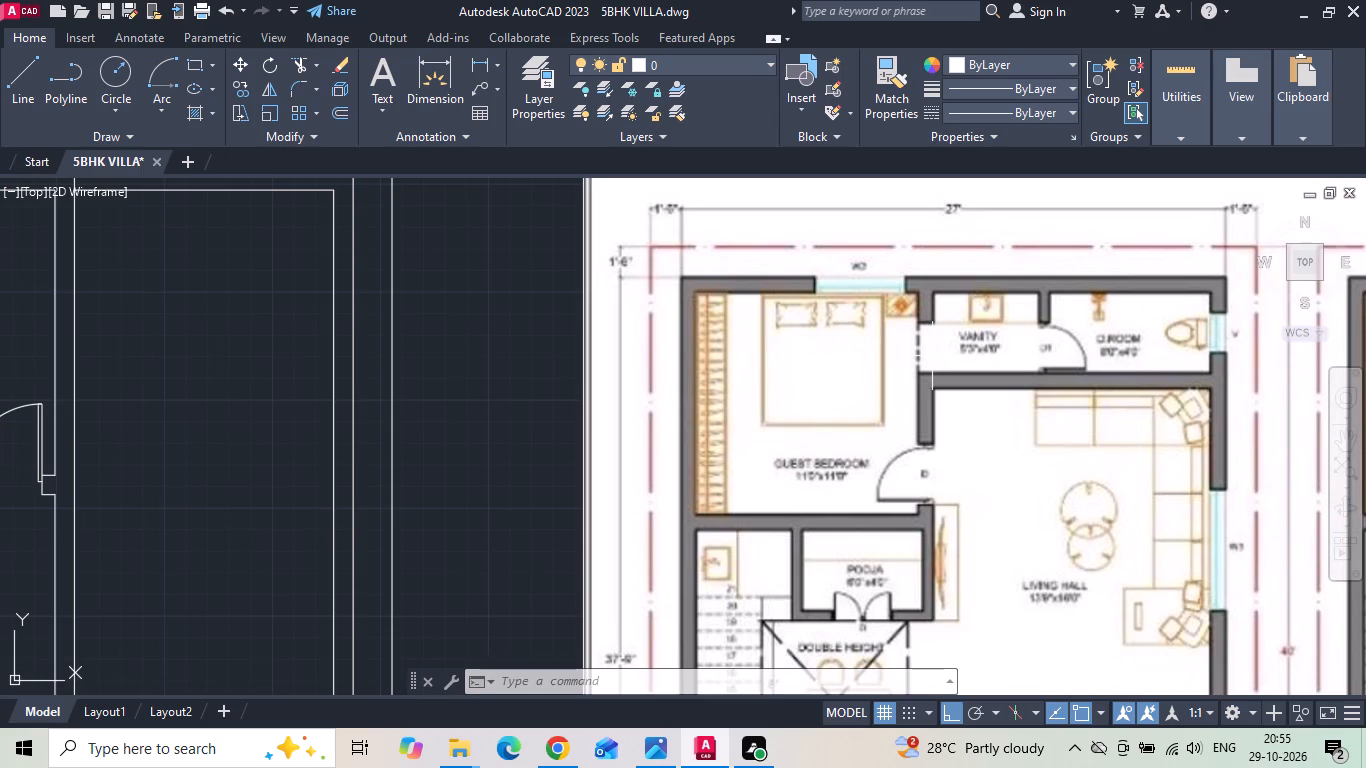
scroll(1002, 338, "up", 1)
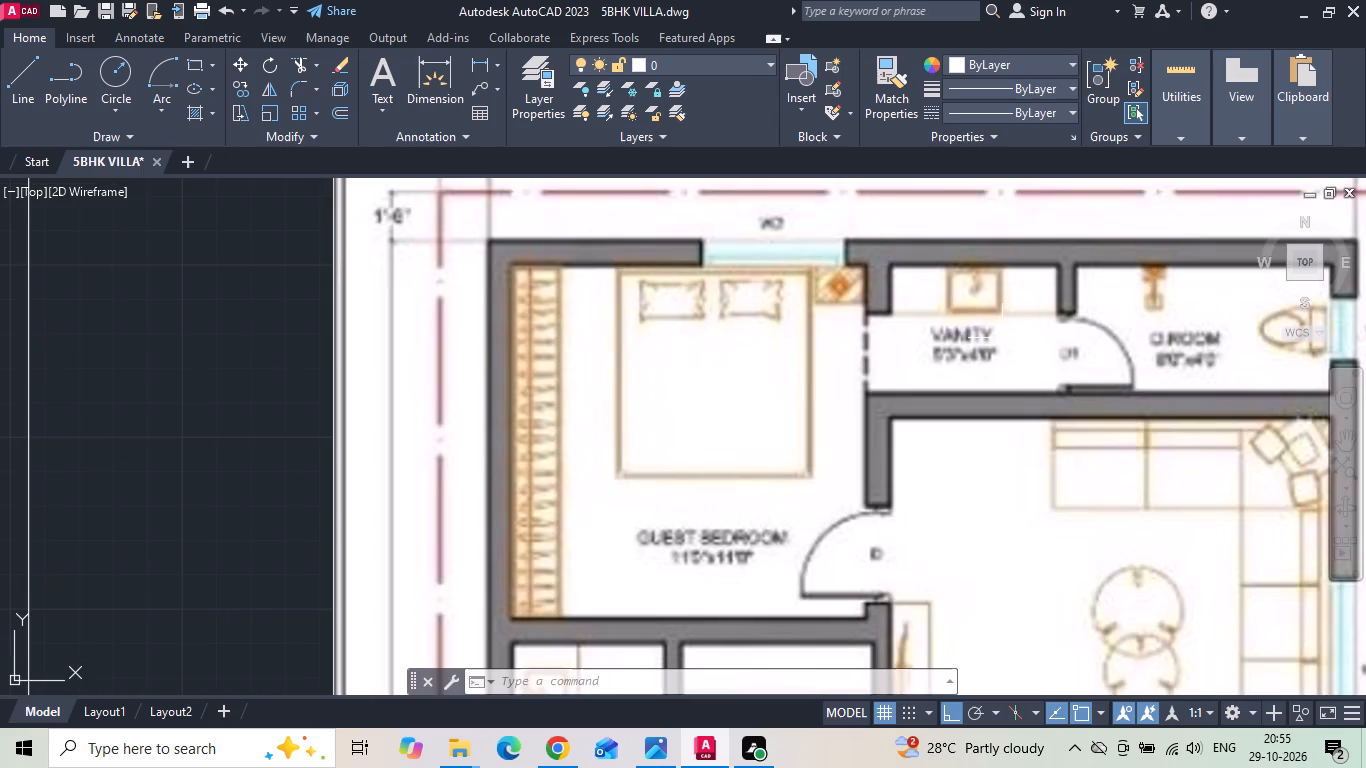
scroll(1002, 338, "down", 4)
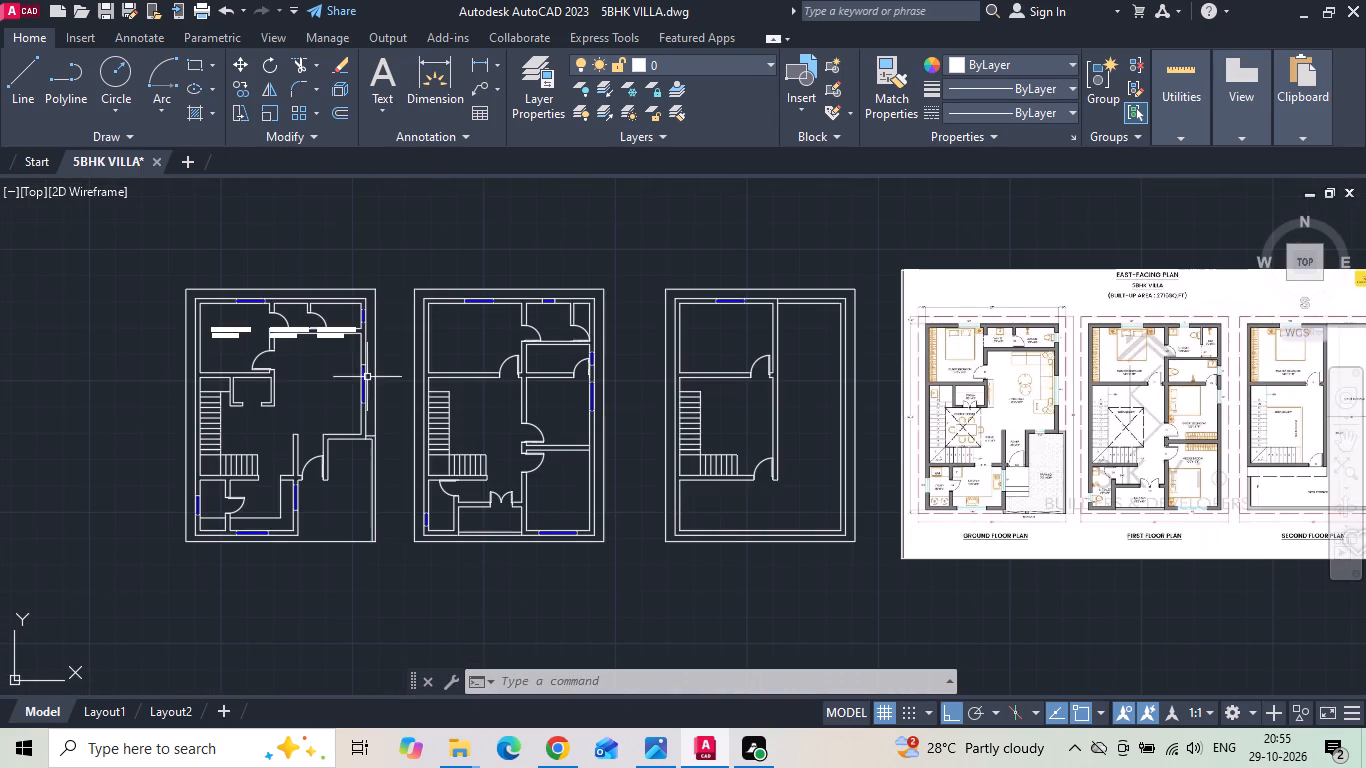
Dimension the inner widths of the two small rooms beside the guest bedroom with linear dimensions.
scroll(219, 284, "up", 3)
scroll(523, 484, "up", 1)
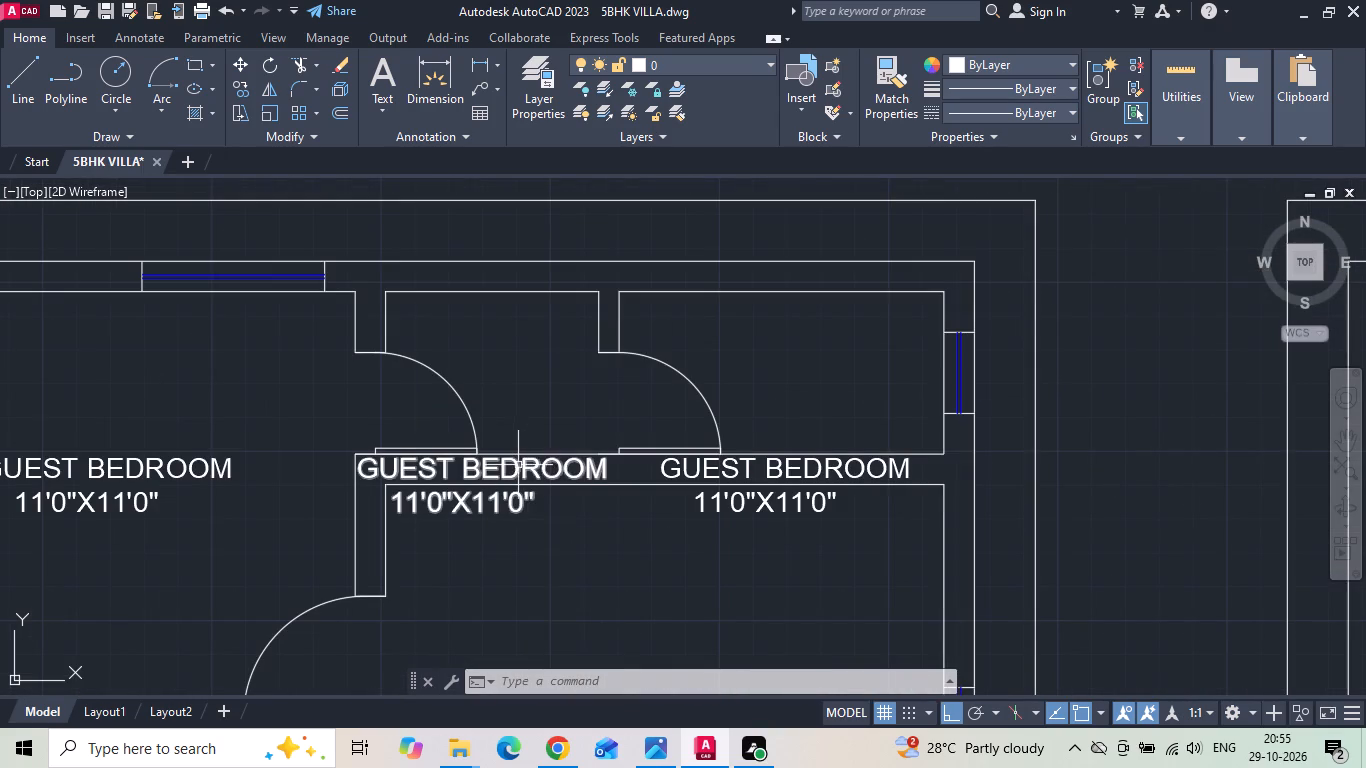
left_click(515, 473)
key("Escape")
left_click(473, 64)
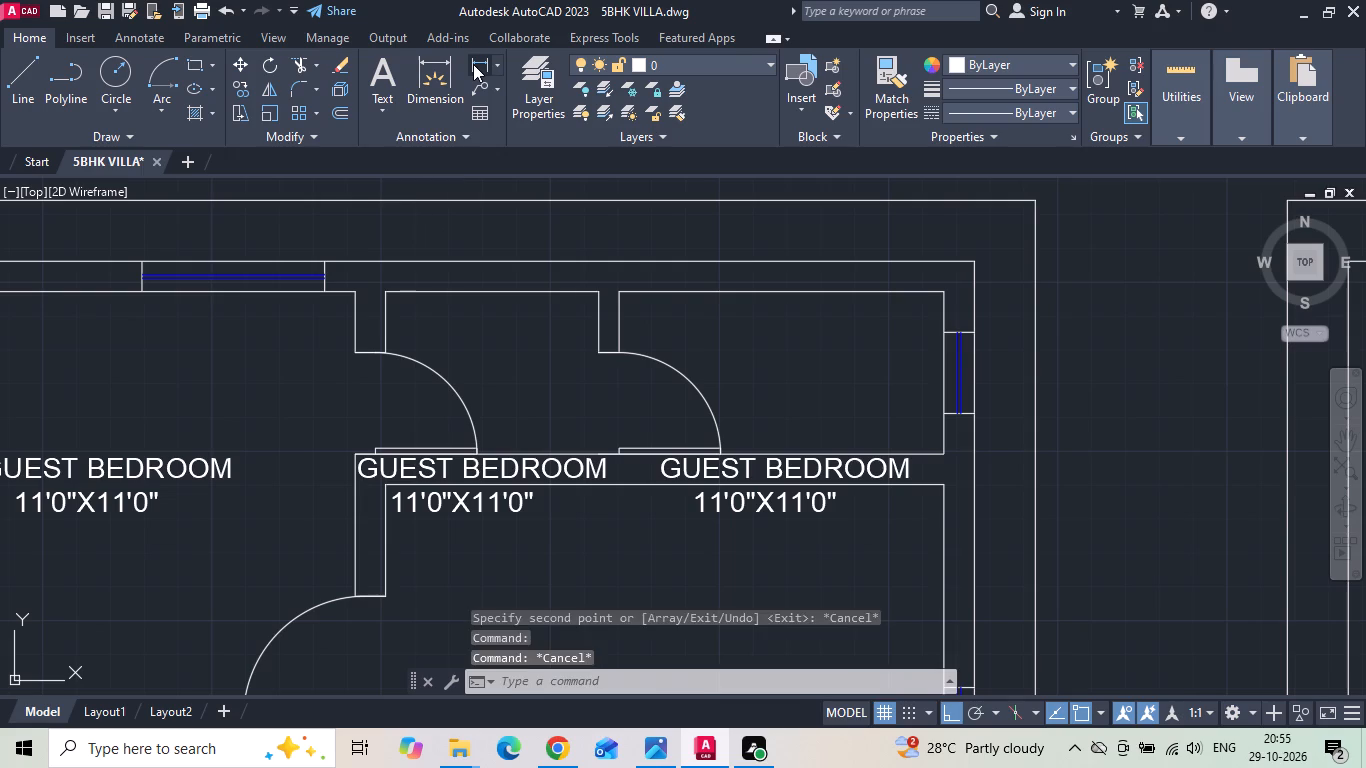
left_click_drag(389, 317, 405, 316)
left_click(602, 317)
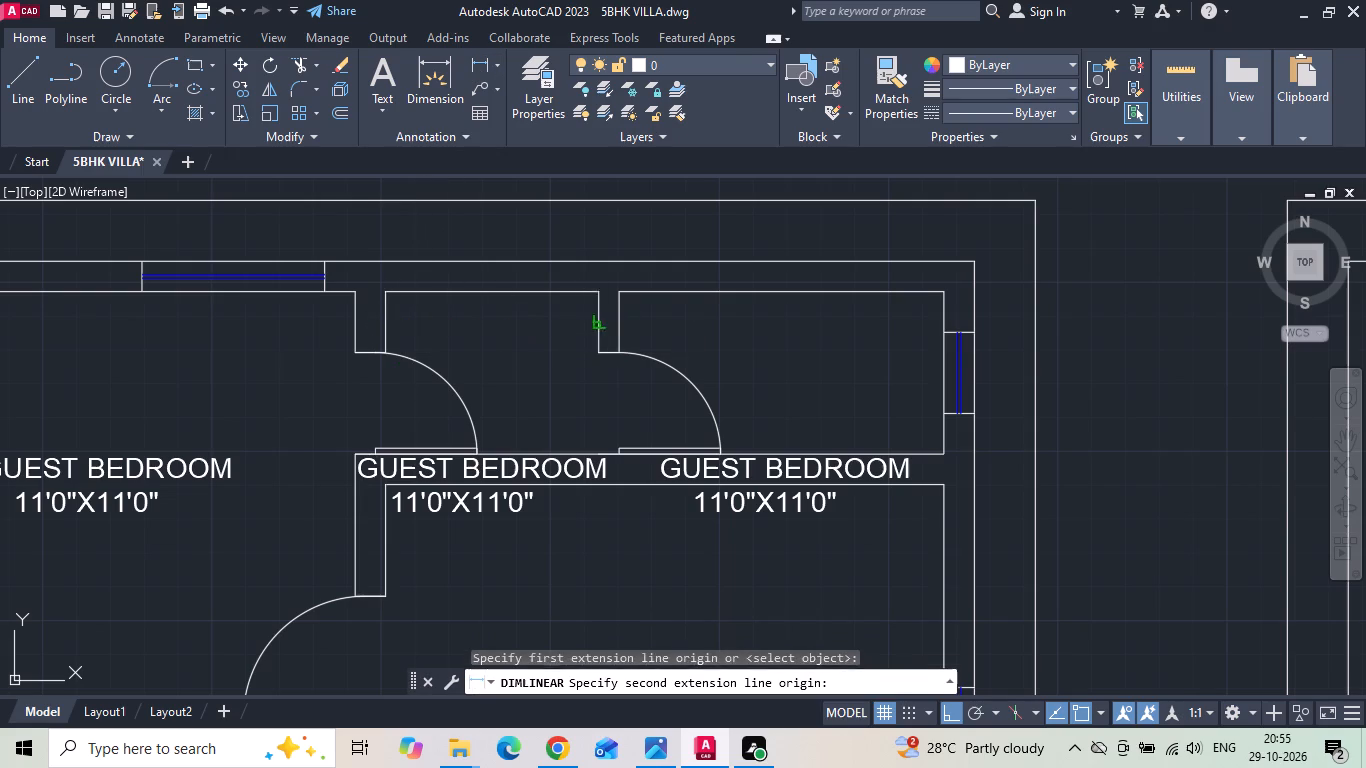
left_click(527, 336)
key("space")
left_click(621, 311)
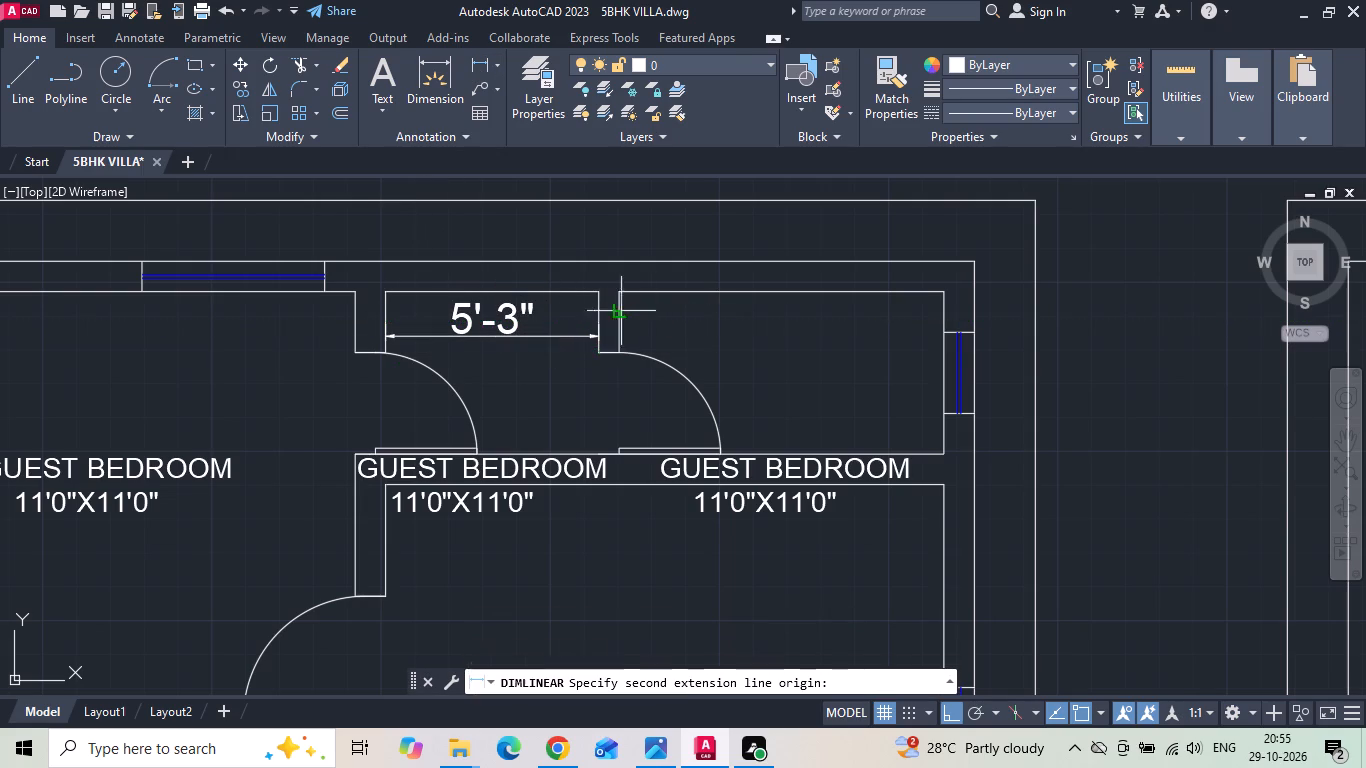
left_click_drag(944, 314, 937, 325)
left_click(905, 355)
Replace the name GUEST BEDROOM with A.TOILET in the copied label below the 8' wide room.
double_click(772, 470)
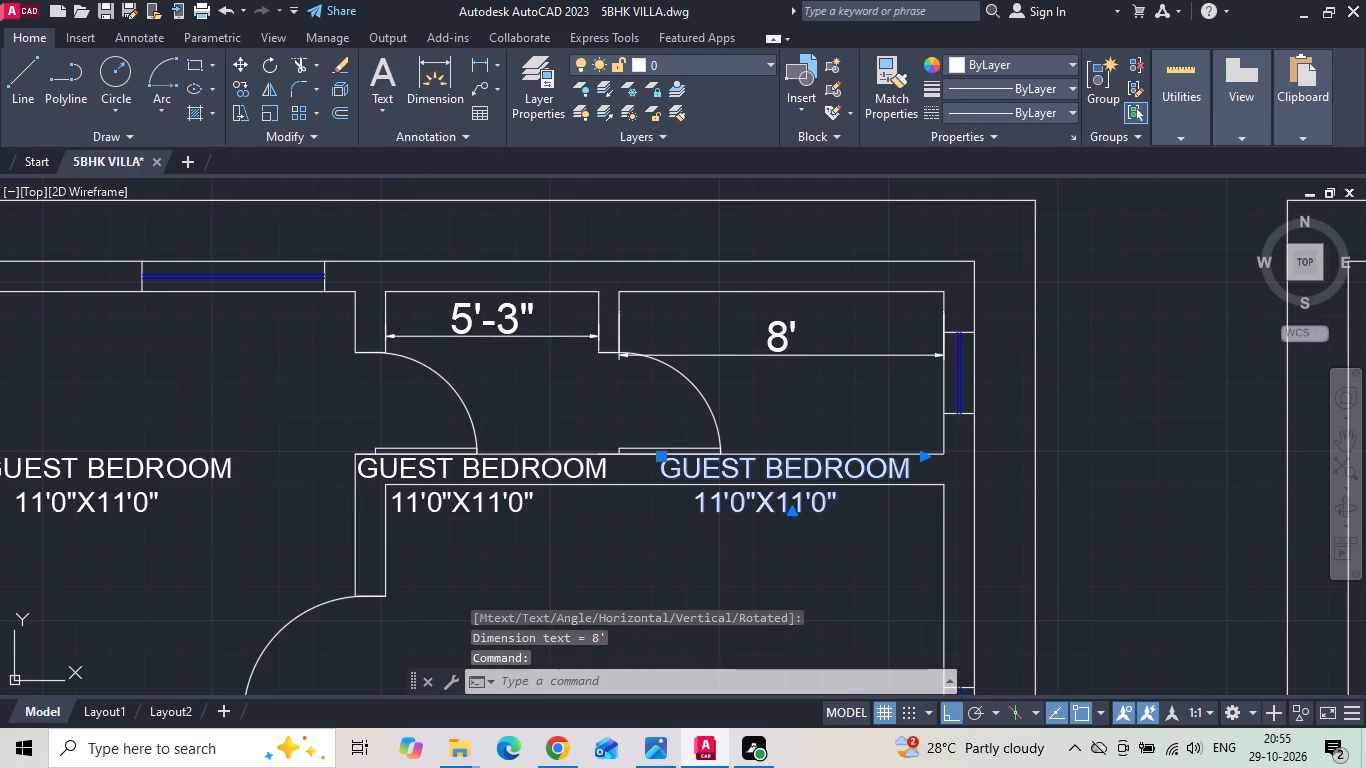
left_click_drag(910, 472, 728, 473)
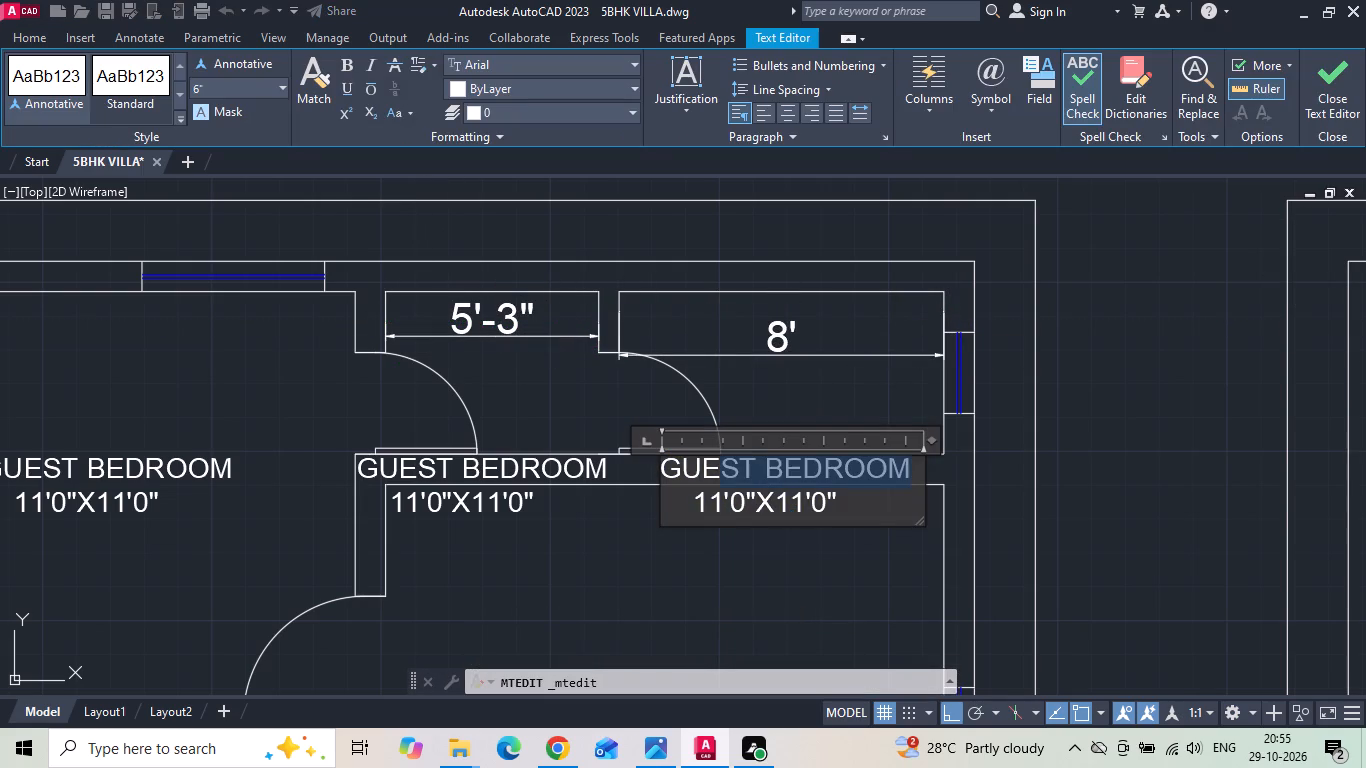
left_click_drag(728, 473, 727, 473)
key("BackSpace")
key("BackSpace")
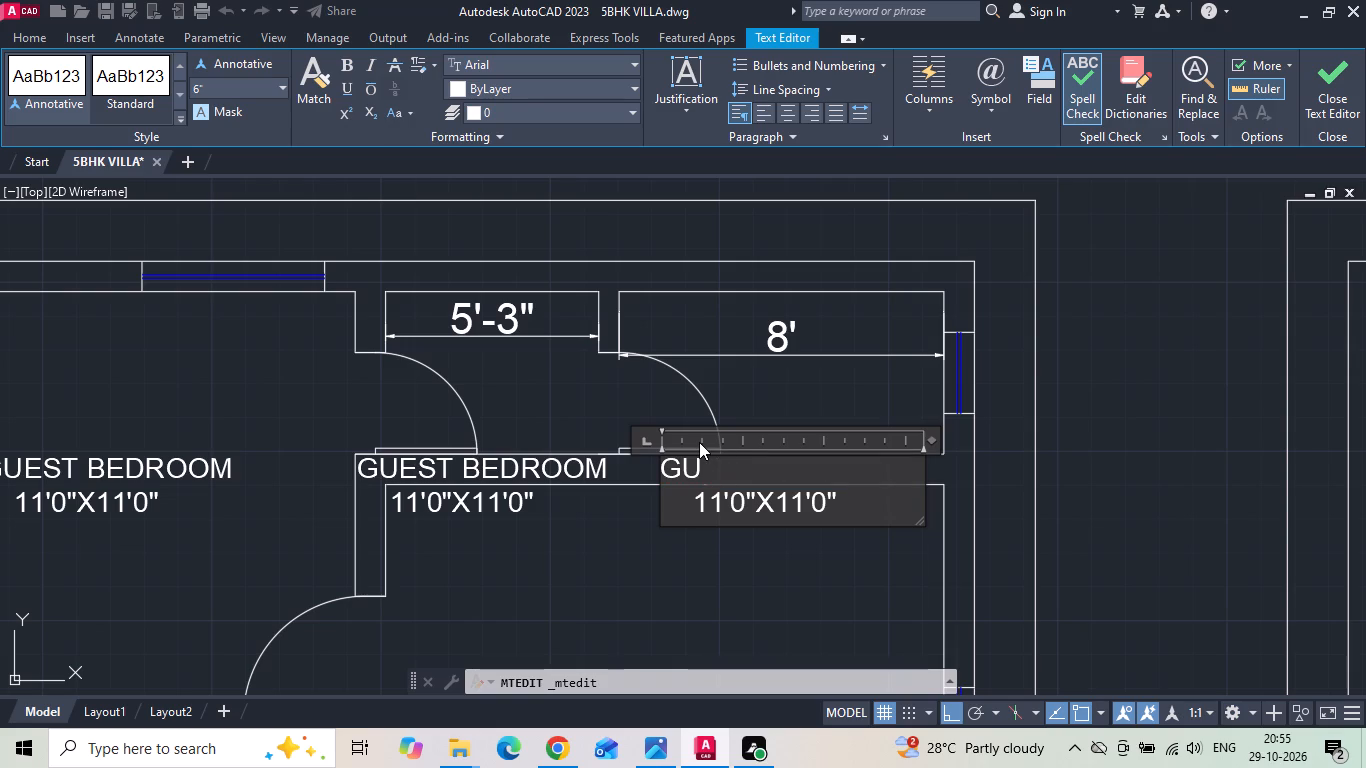
key("BackSpace")
key("BackSpace")
type("A.TOILET")
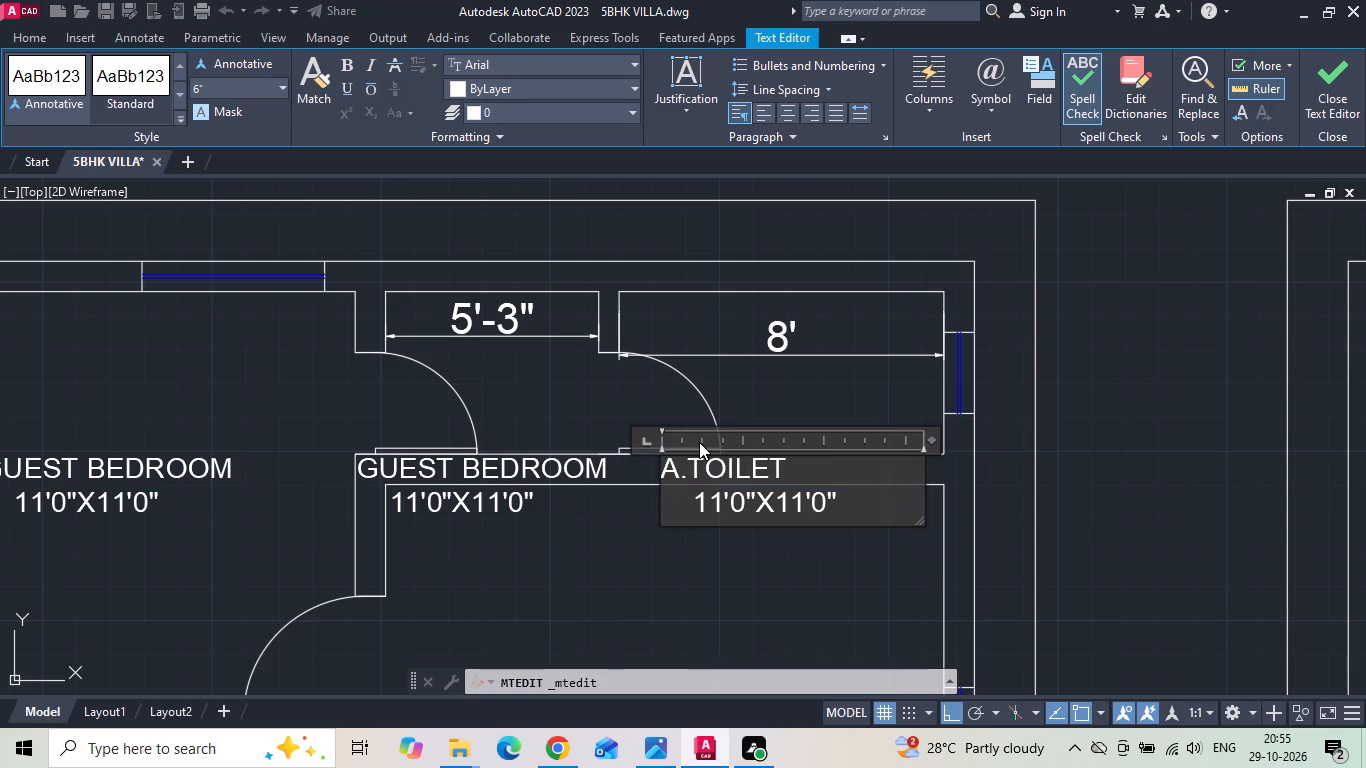
Remove the indent from the A.TOILET label's second line and set the size to 8'0"X4'0".
left_click(692, 509)
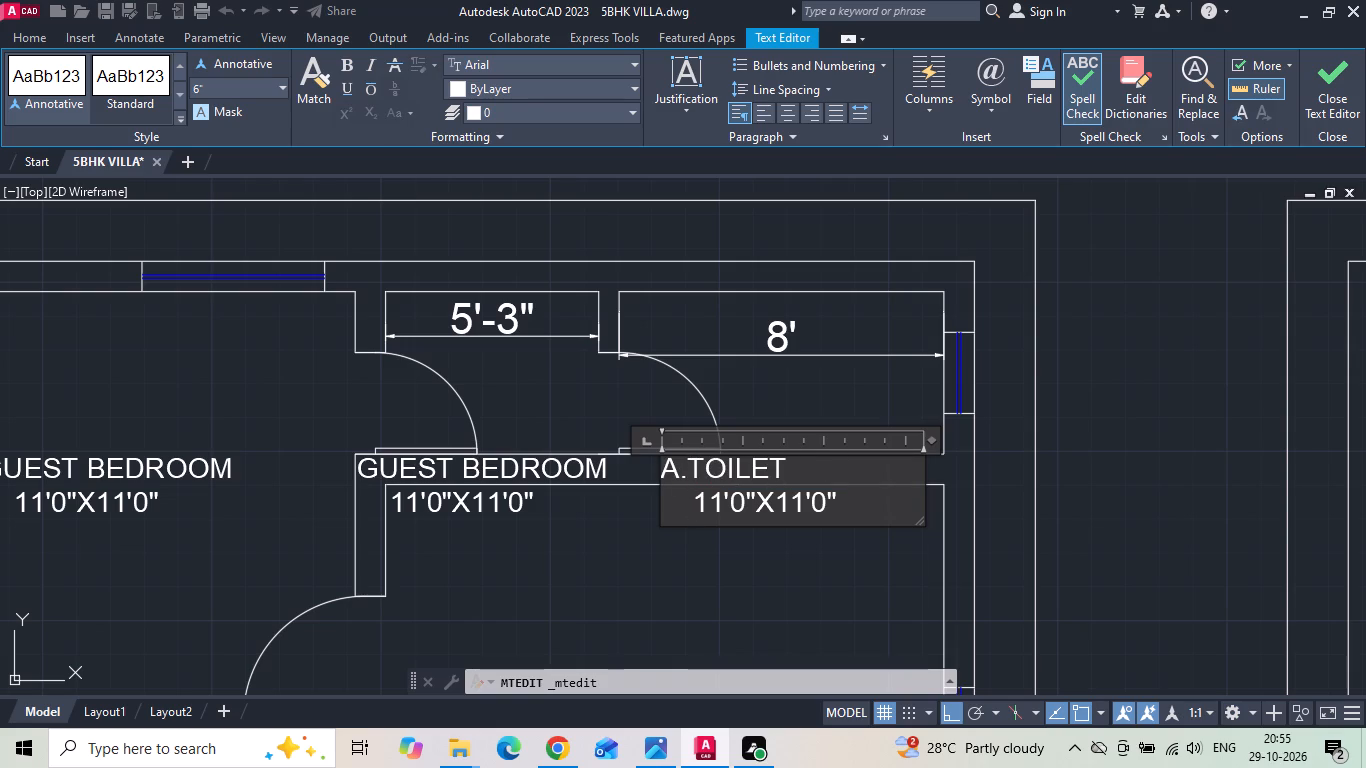
key("BackSpace")
key("BackSpace")
key("BackSpace")
key("BackSpace")
left_click(693, 507)
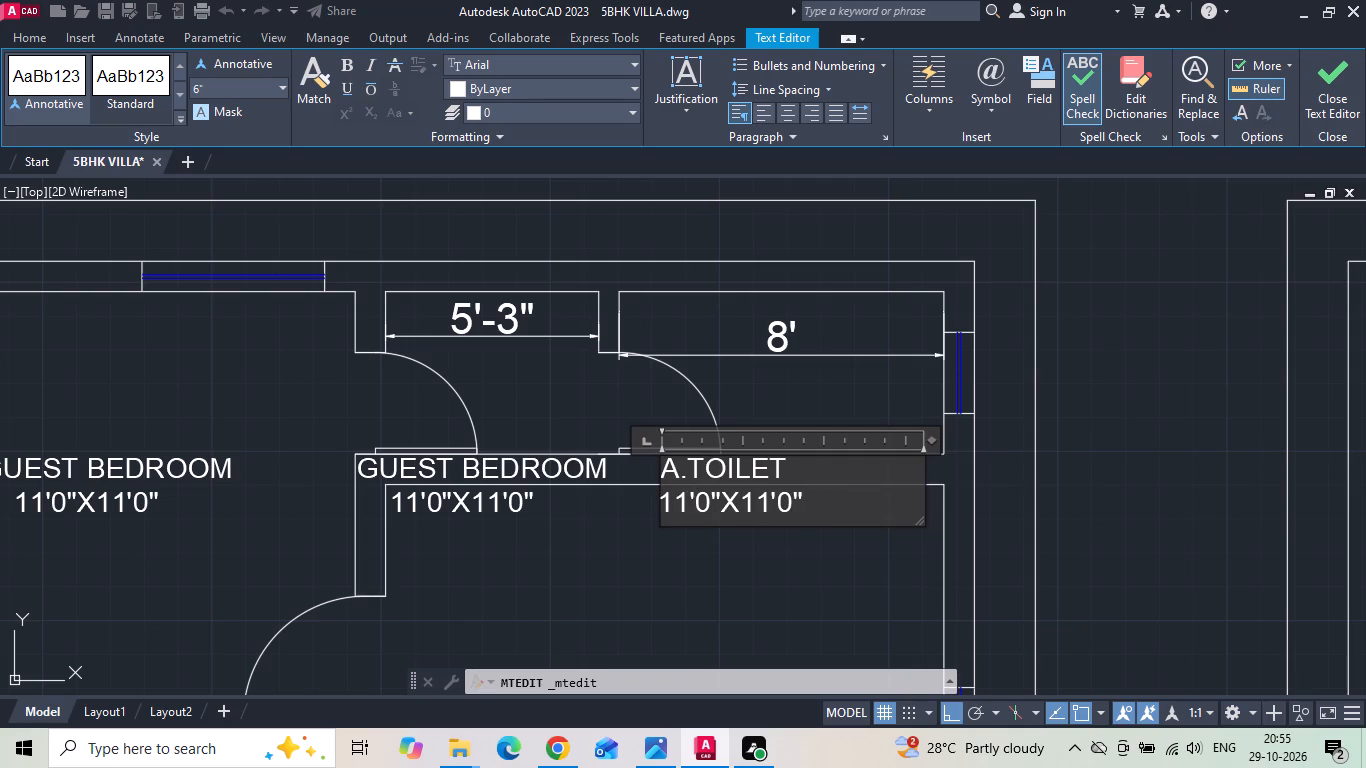
left_click(687, 507)
key("BackSpace")
key("BackSpace")
key("8")
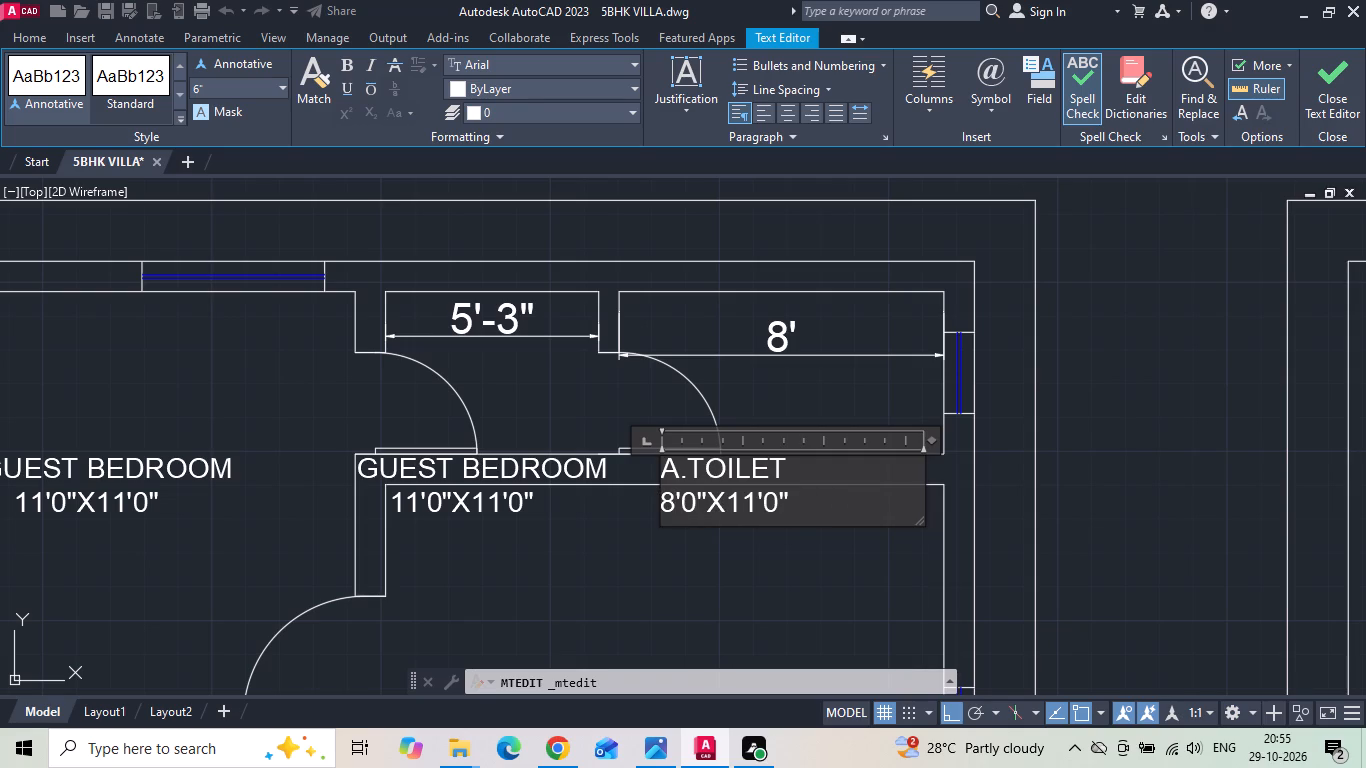
left_click(756, 507)
key("BackSpace")
key("BackSpace")
key("4")
left_click(575, 550)
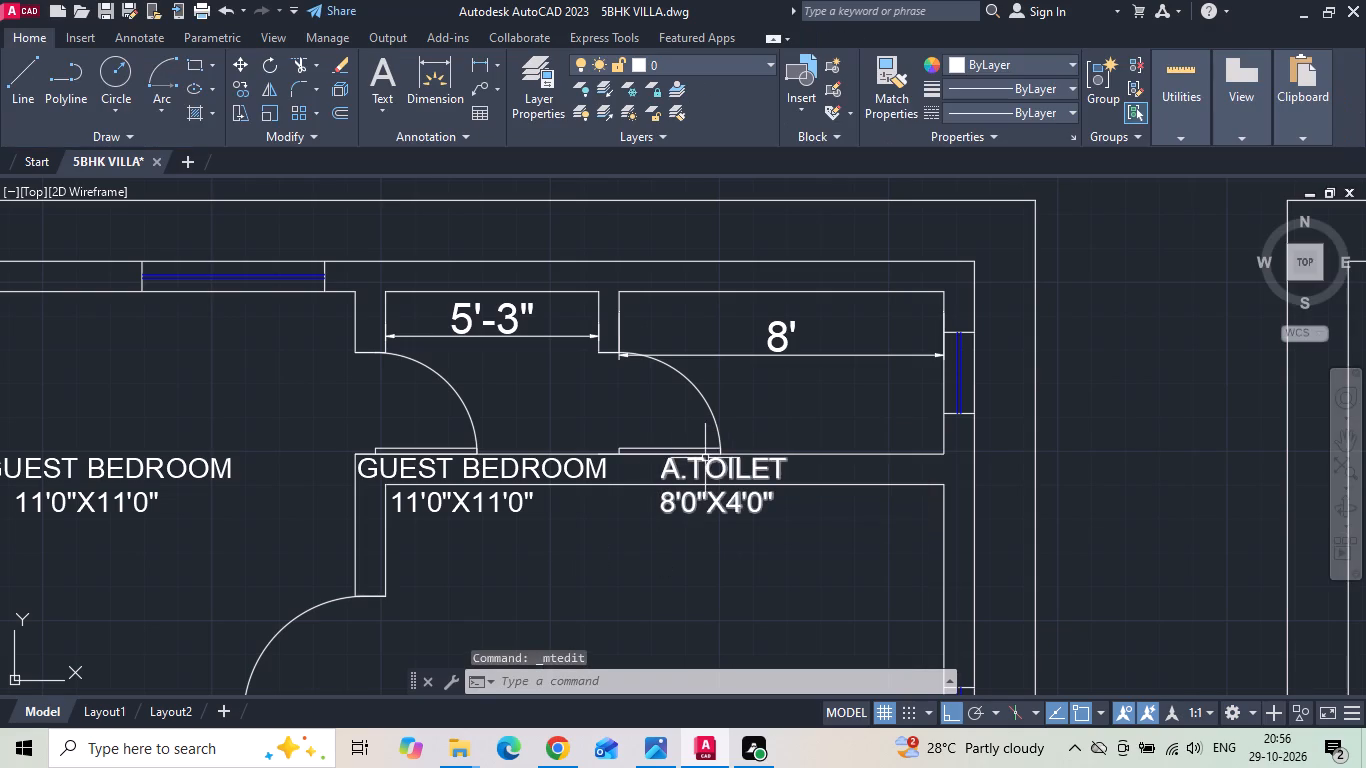
Move the A.TOILET label straight up into the 8' wide room.
left_click(708, 472)
right_click(708, 472)
left_click(754, 367)
left_click(744, 562)
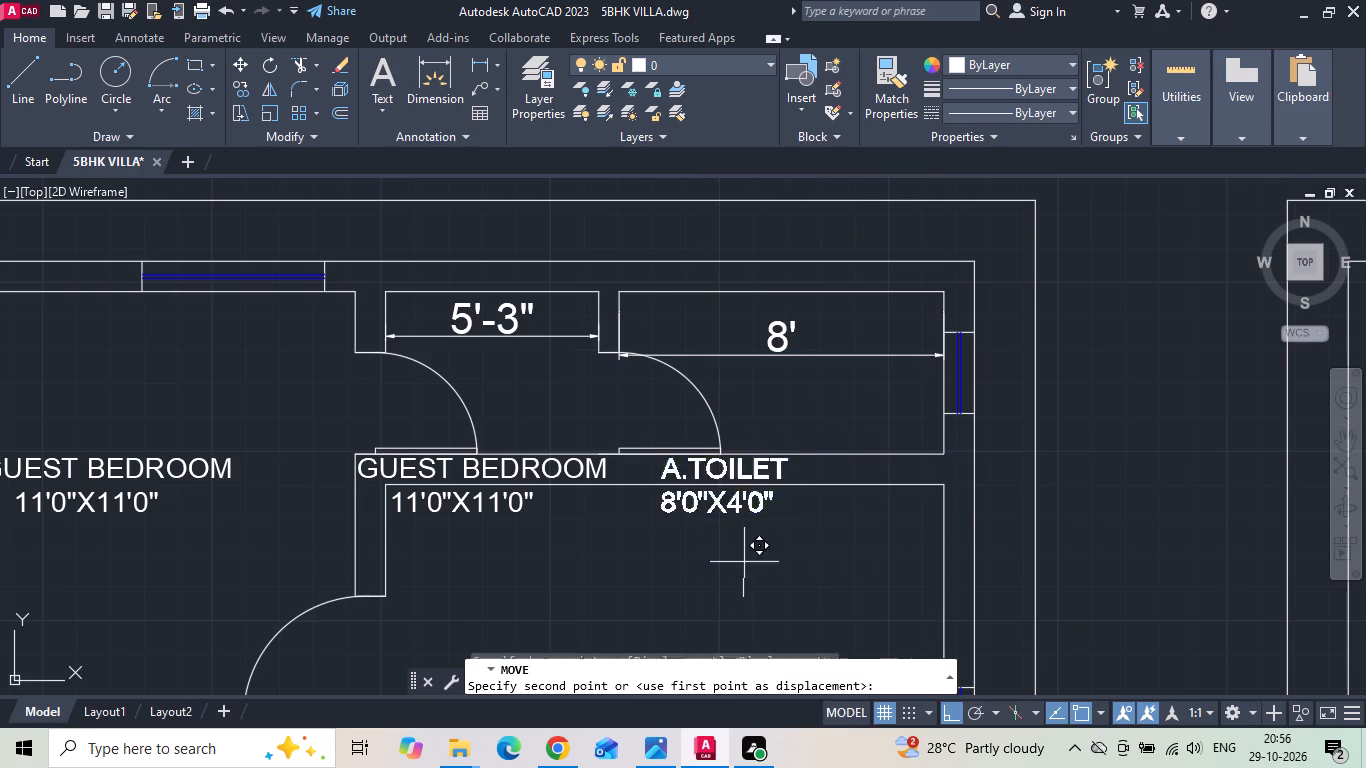
left_click(773, 462)
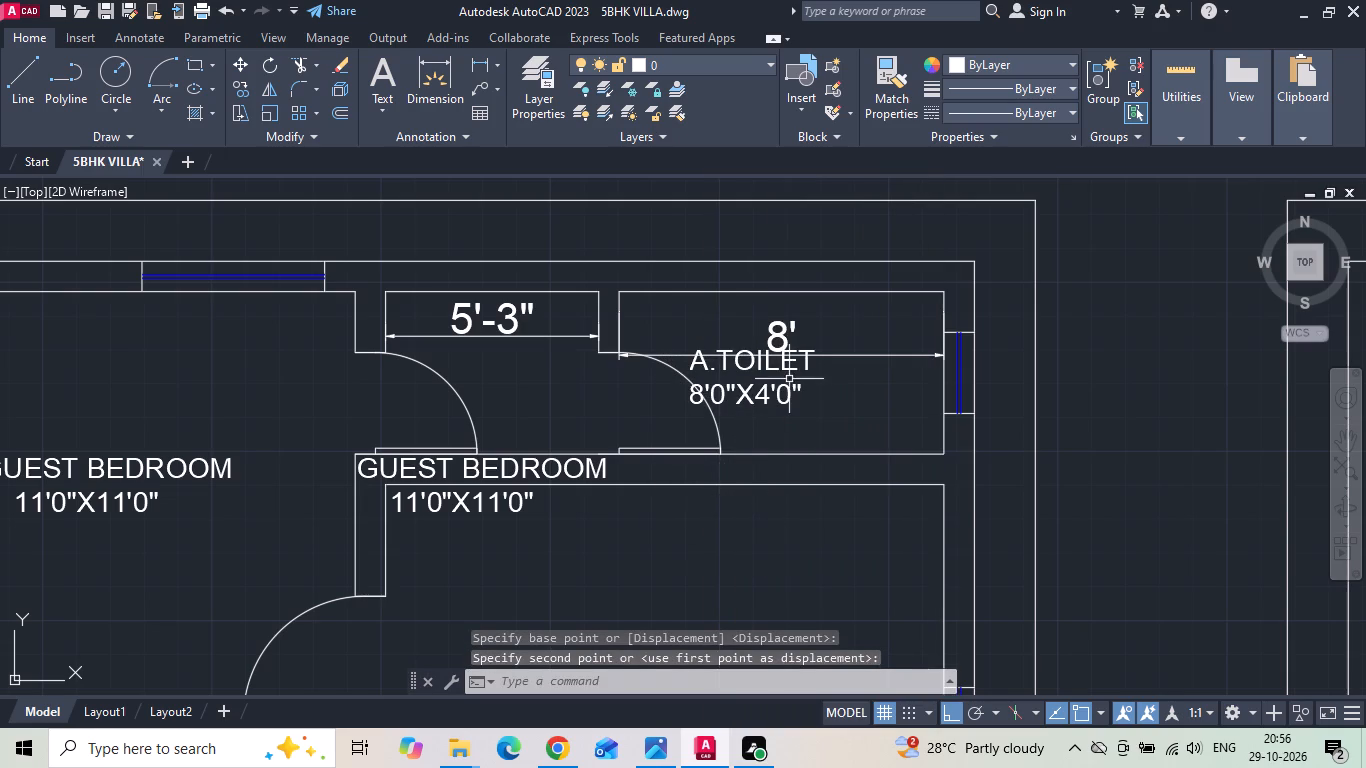
Delete the 8' dimension from the toilet.
left_click_drag(844, 347, 844, 361)
left_click(838, 389)
key("Delete")
Move the A.TOILET label horizontally away from the door swing, towards the middle of the toilet.
left_click(833, 385)
left_click(794, 343)
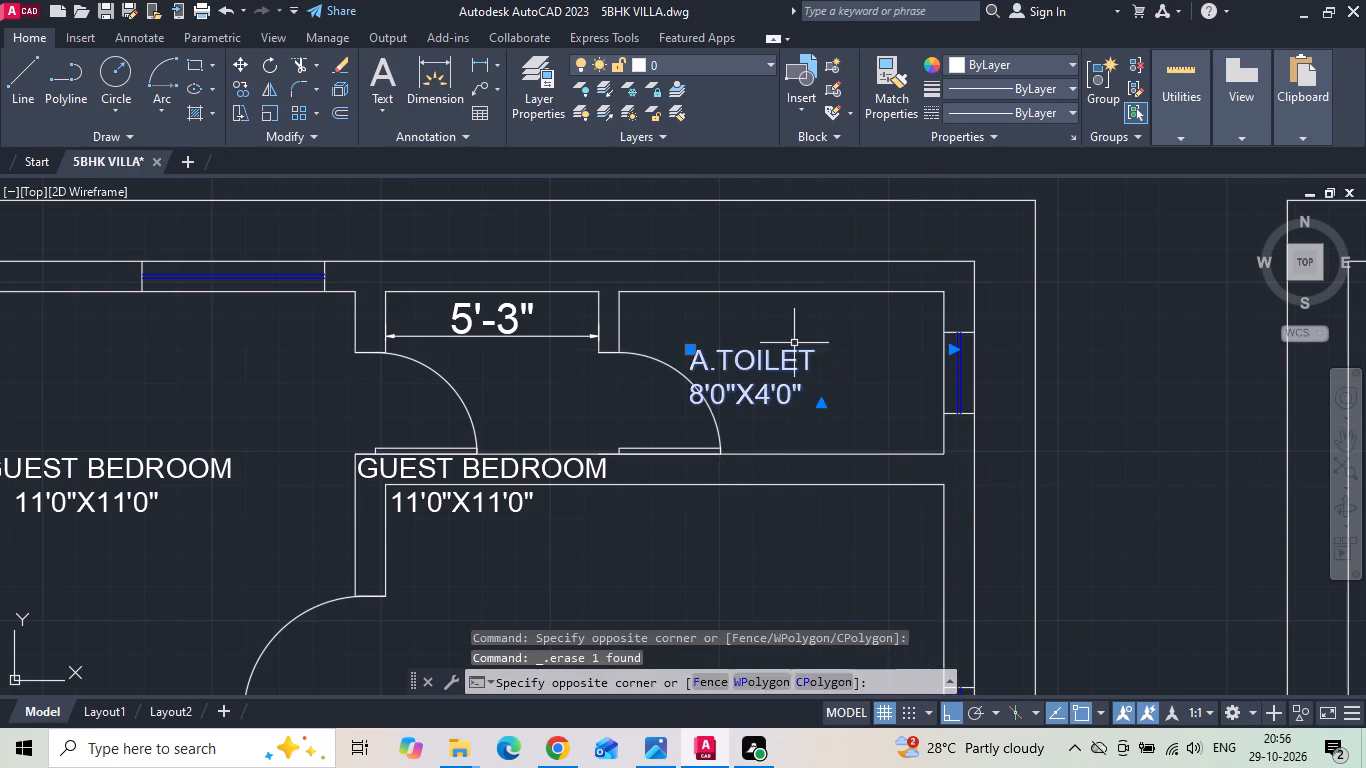
right_click(794, 343)
left_click(816, 367)
left_click(702, 613)
left_click(744, 610)
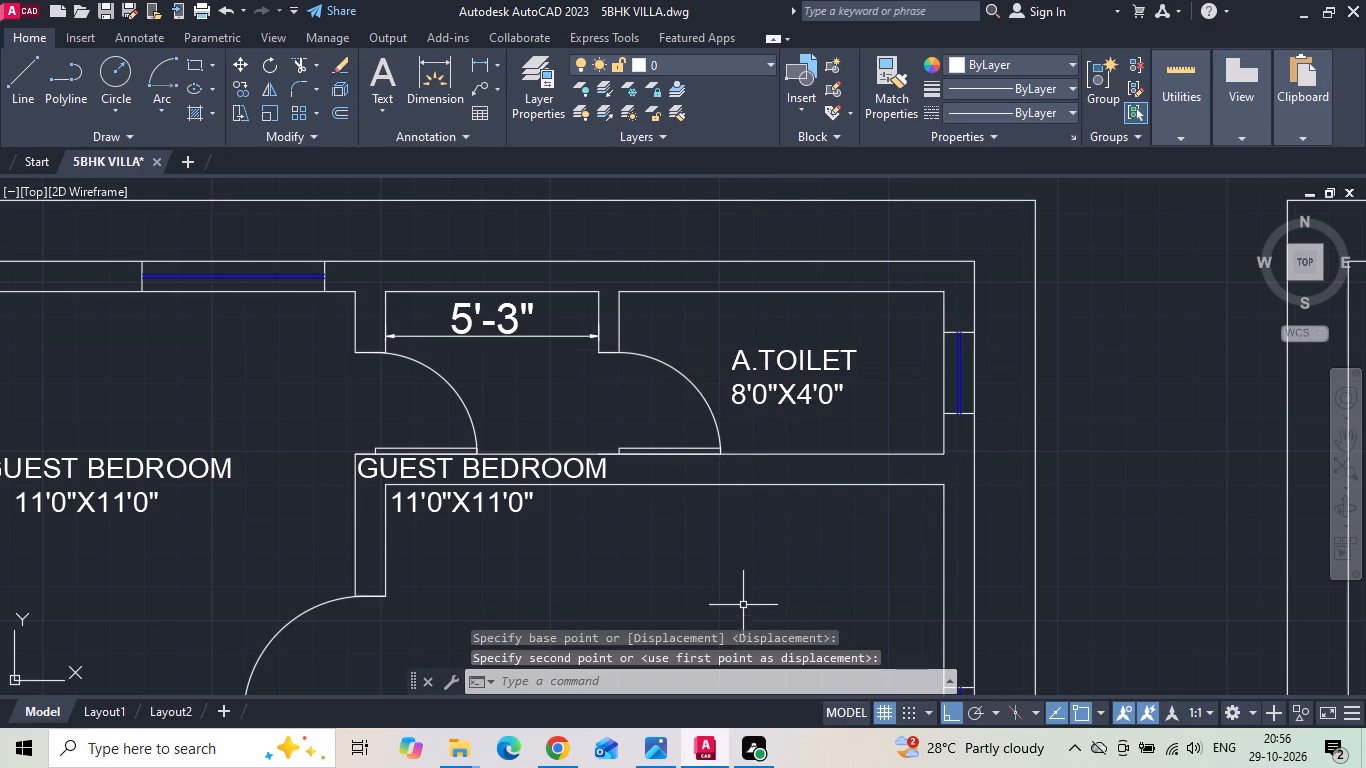
Replace the name GUEST BEDROOM with DRESSING in the label copy below the 5'-3" wide room.
double_click(509, 505)
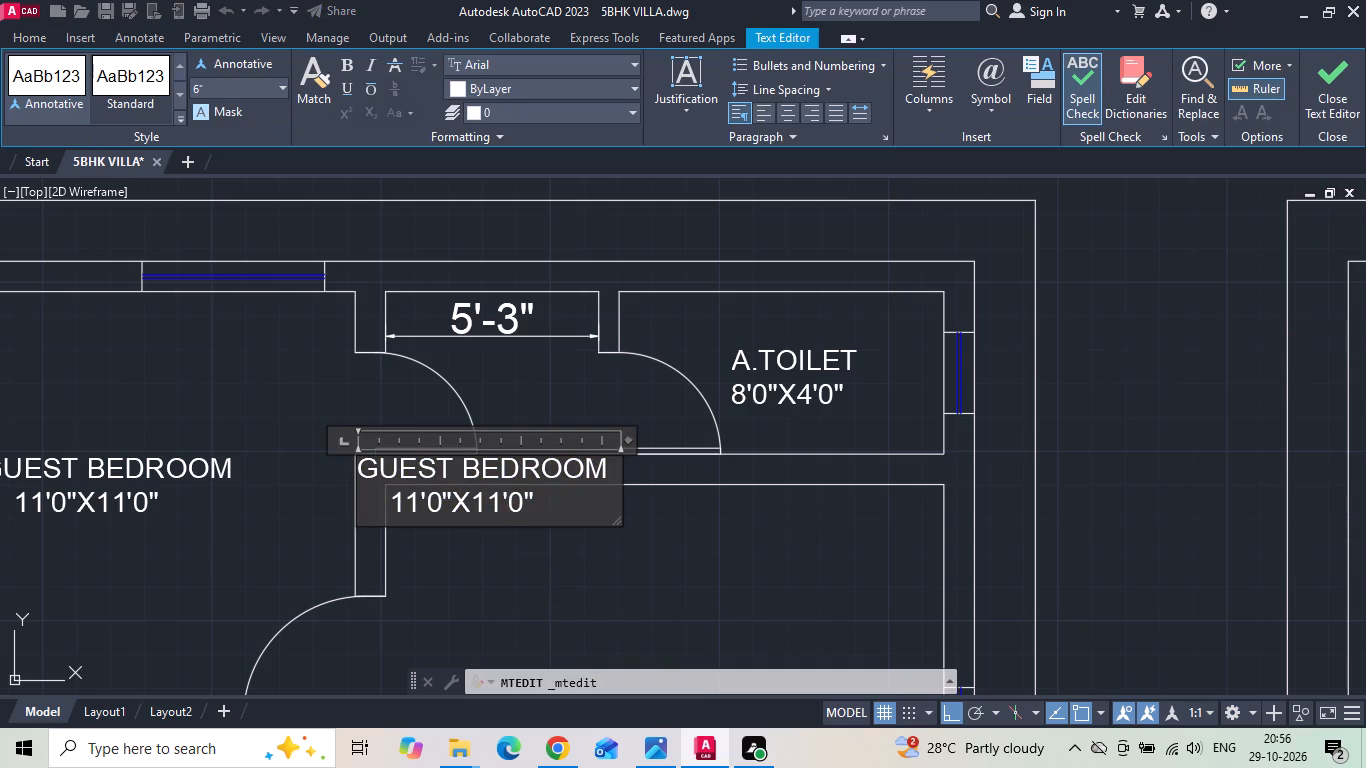
left_click_drag(603, 466, 361, 482)
key("BackSpace")
type("DRESSING")
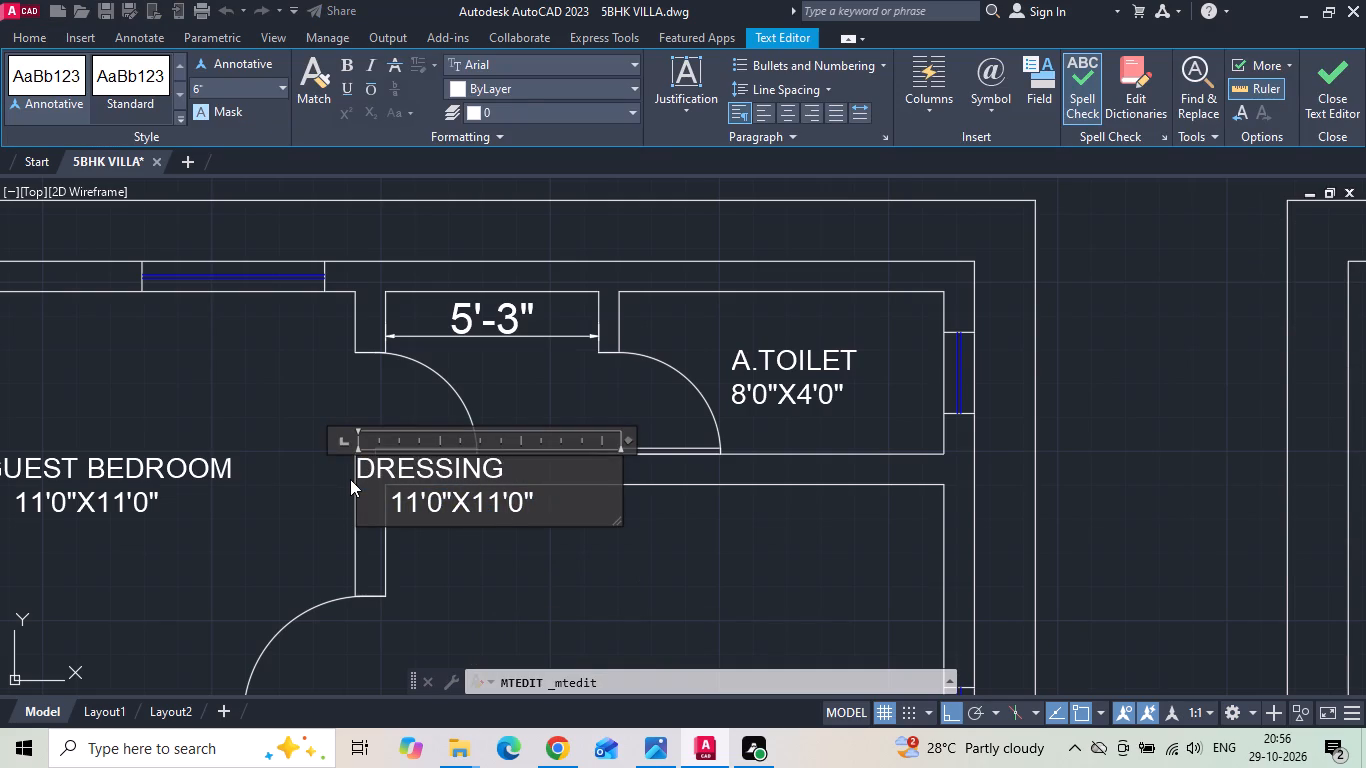
Remove the leading spaces from the DRESSING label's size line, keeping it on its own line.
left_click(389, 503)
key("BackSpace")
key("BackSpace")
key("BackSpace")
key("BackSpace")
key("BackSpace")
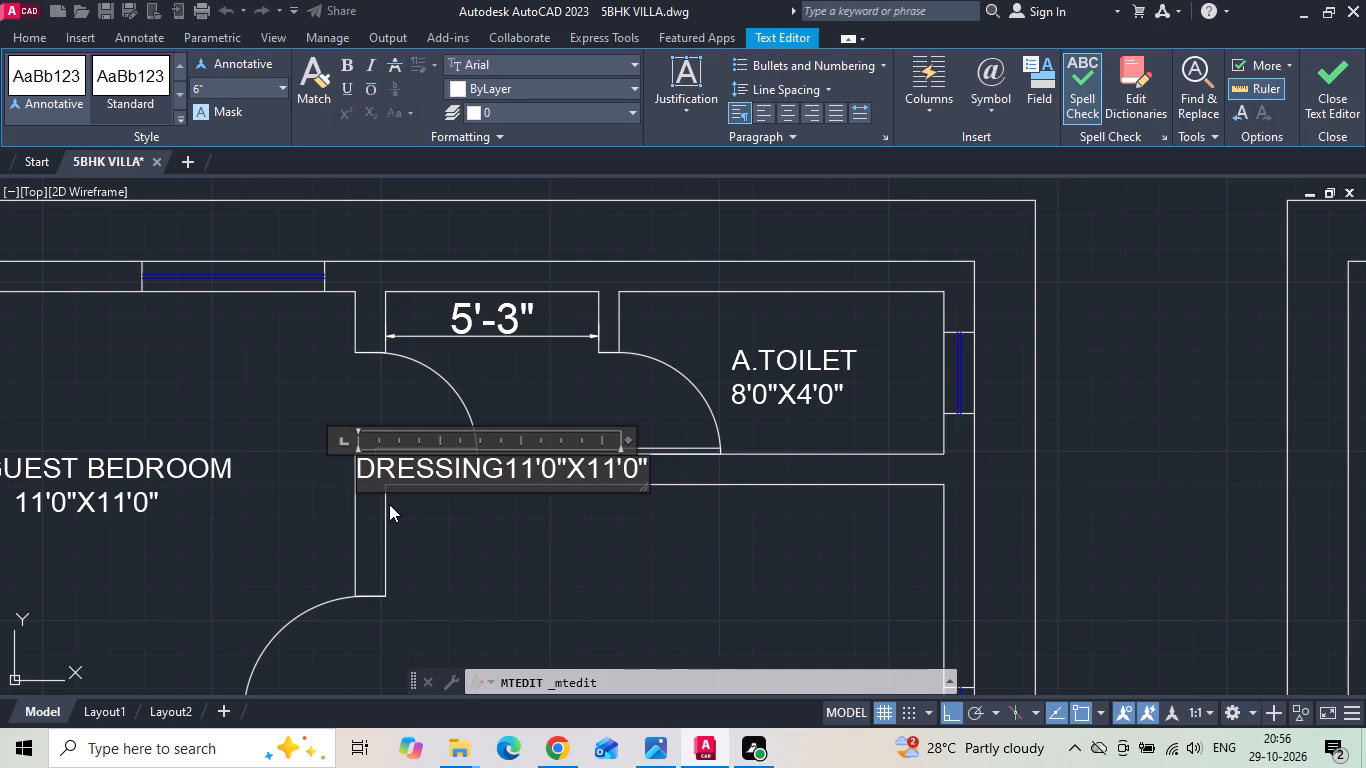
key("ctrl+z")
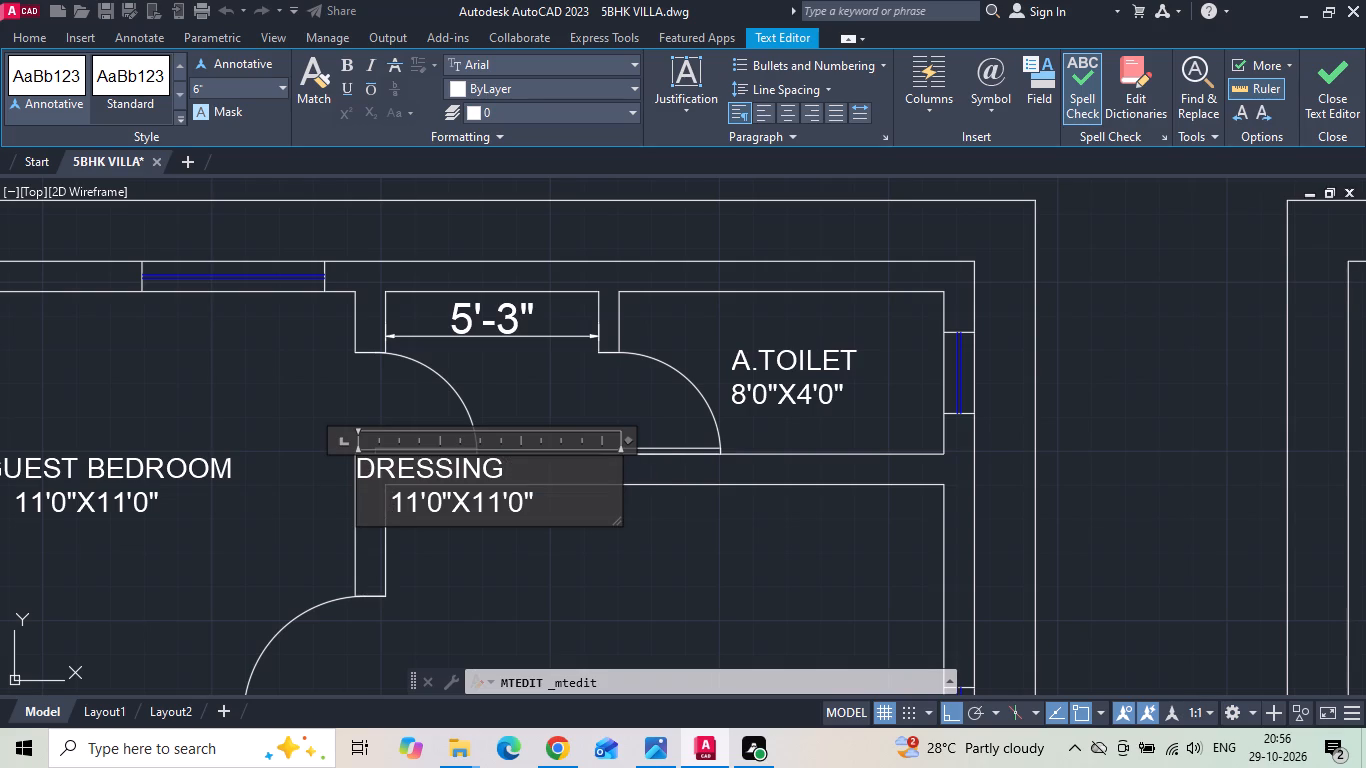
key("BackSpace")
key("BackSpace")
key("BackSpace")
key("BackSpace")
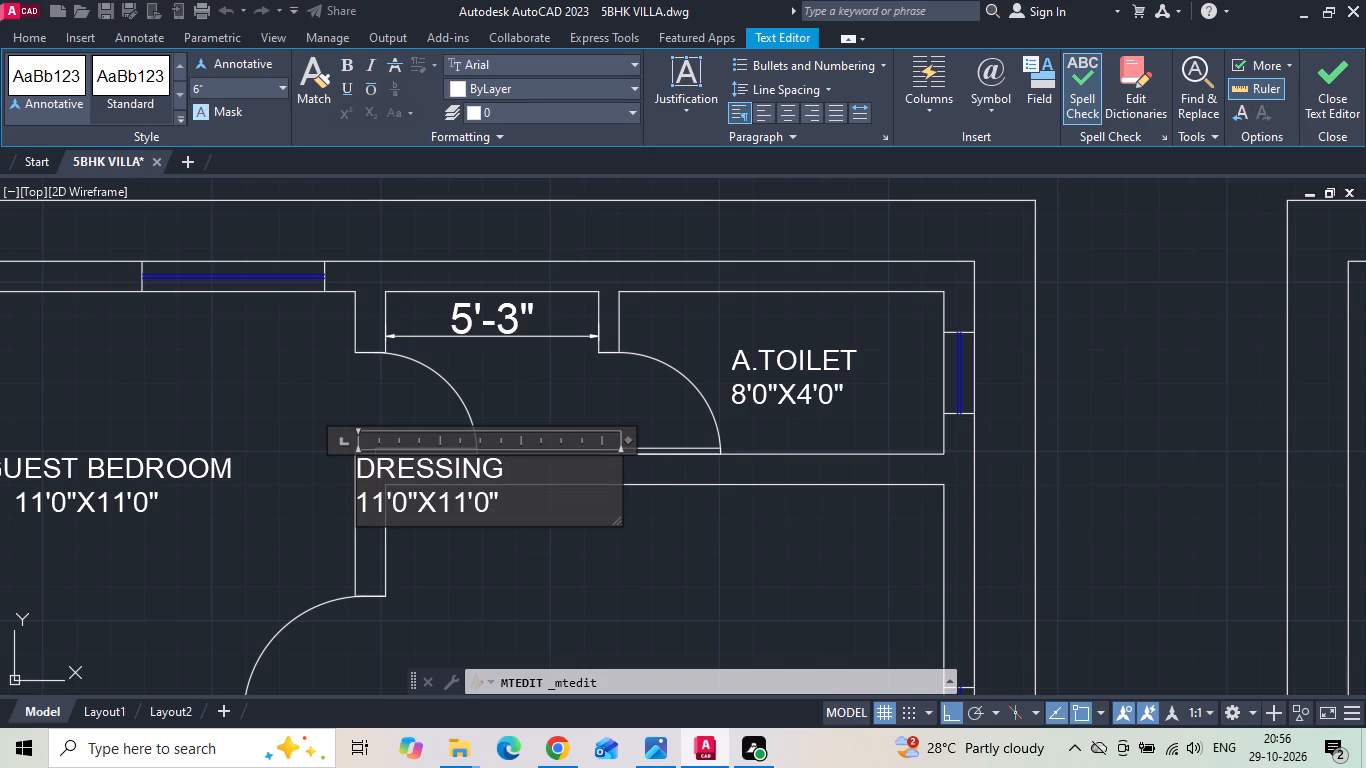
Set the DRESSING label's size to 5'3"X4'0".
left_click(395, 509)
left_click(390, 506)
left_click(385, 496)
key("BackSpace")
key("BackSpace")
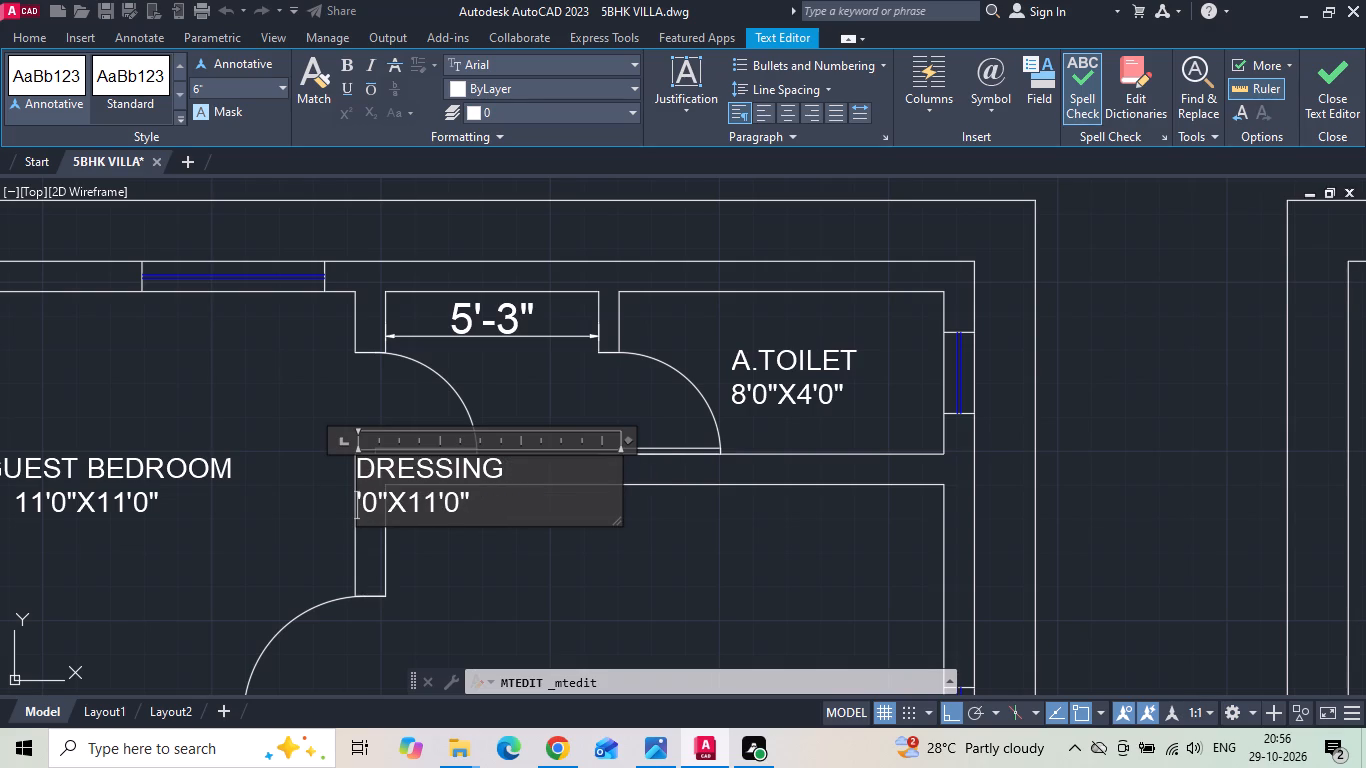
key("5")
left_click(388, 505)
key("BackSpace")
key("3")
left_click(447, 508)
key("BackSpace")
key("BackSpace")
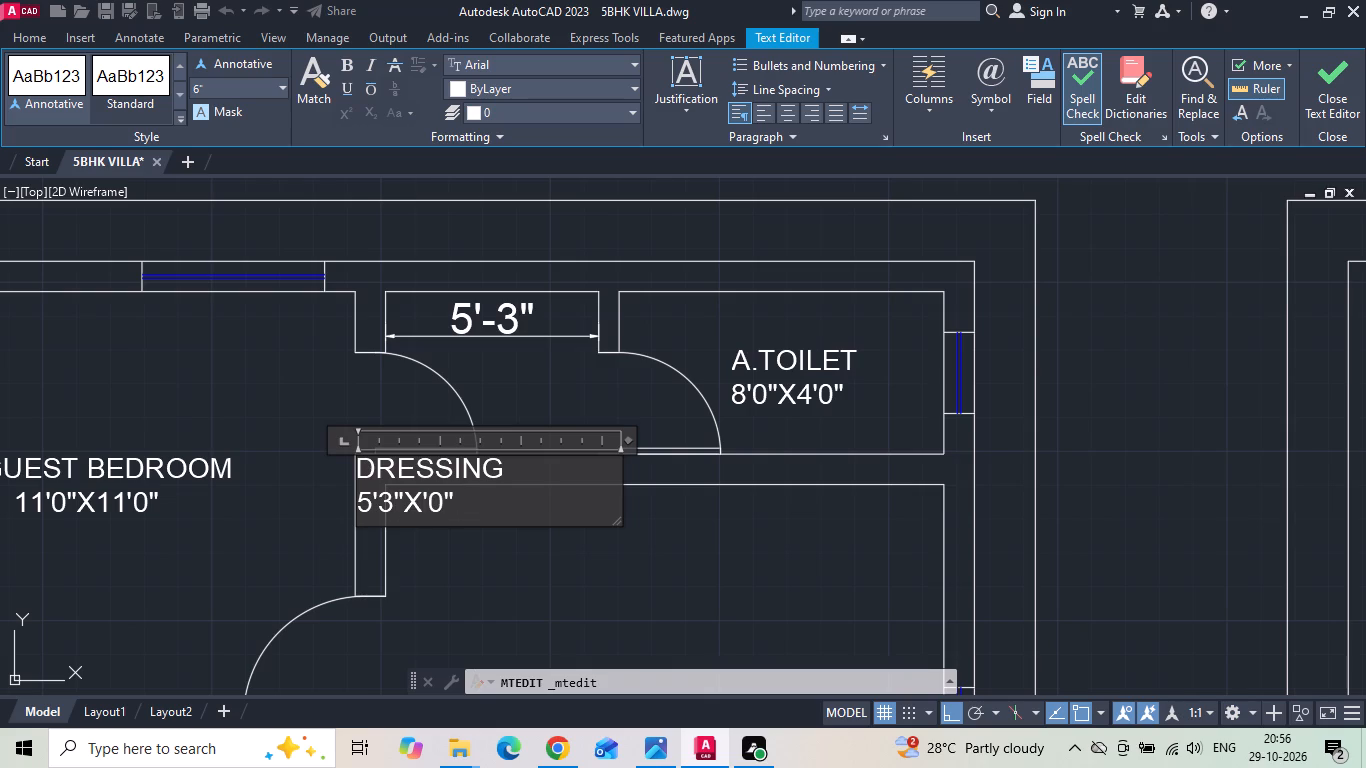
key("4")
left_click(440, 607)
Delete the 5'-3" dimension from the dressing room.
left_click_drag(486, 326, 483, 340)
left_click(482, 343)
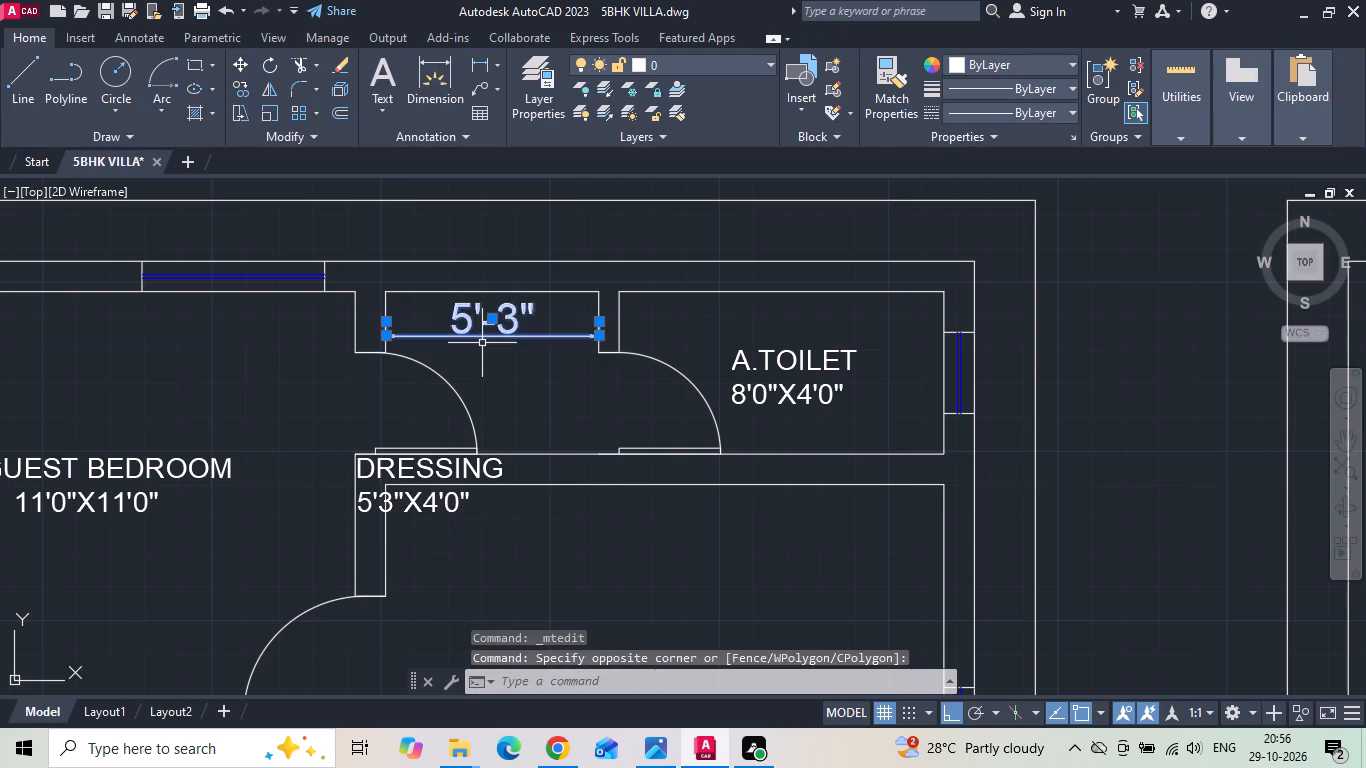
key("Delete")
Move the DRESSING label into the dressing room beside the toilet, with Ortho turned off for free placement.
left_click(429, 457)
right_click(429, 460)
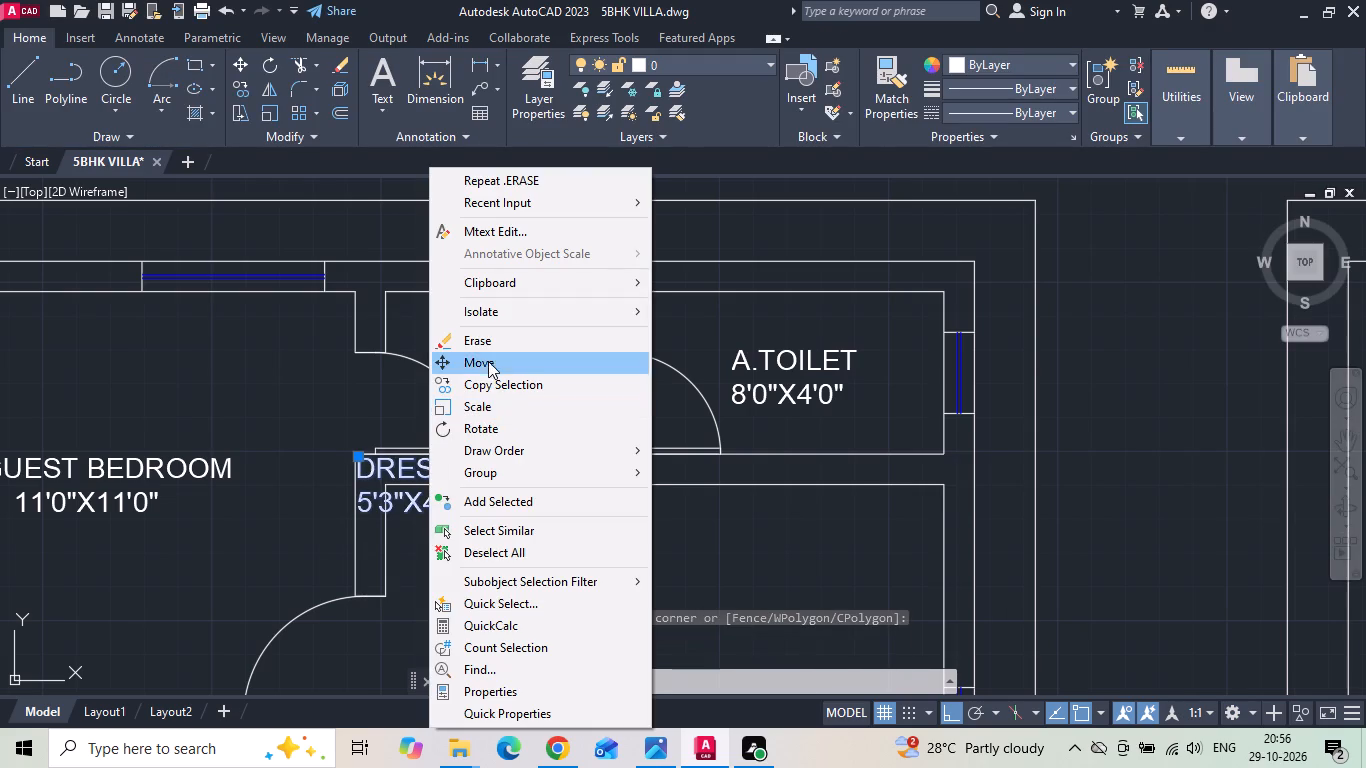
left_click(486, 360)
left_click_drag(416, 517, 420, 494)
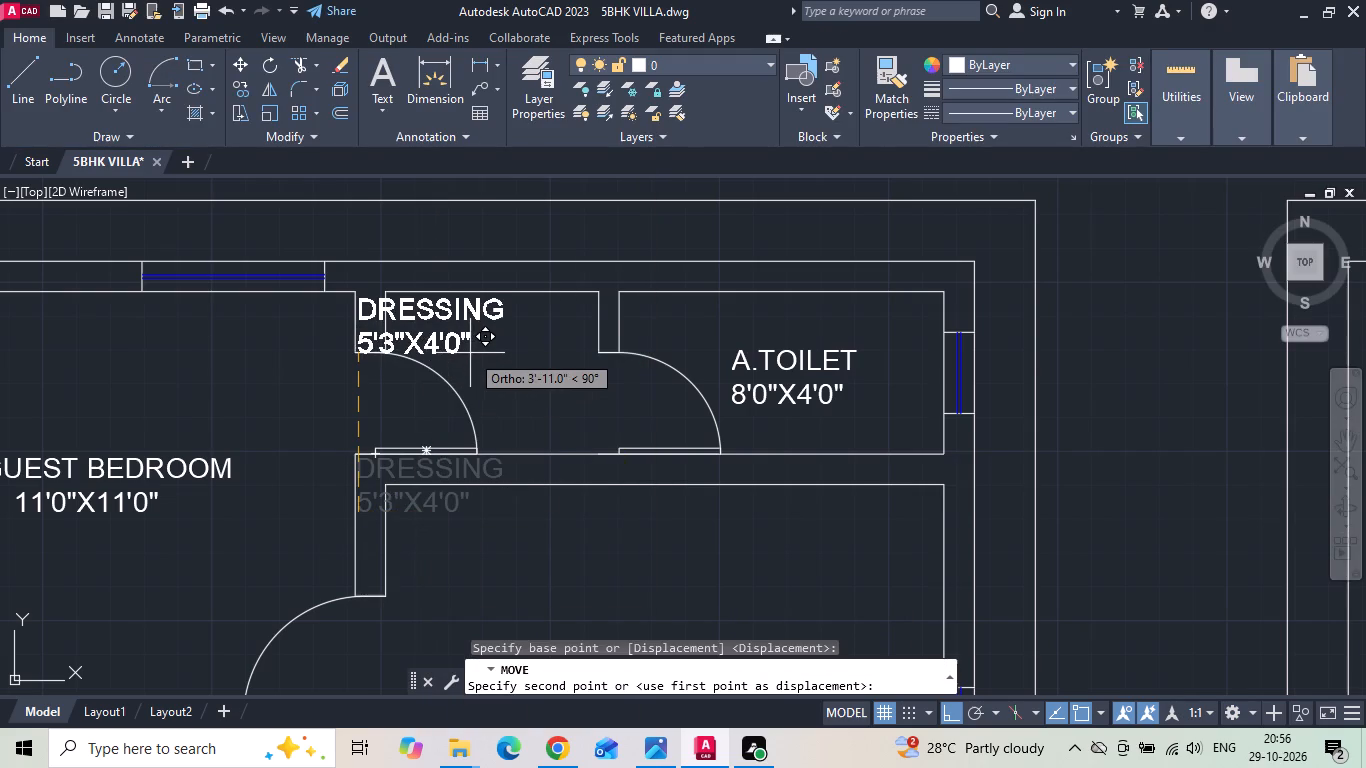
key("F8")
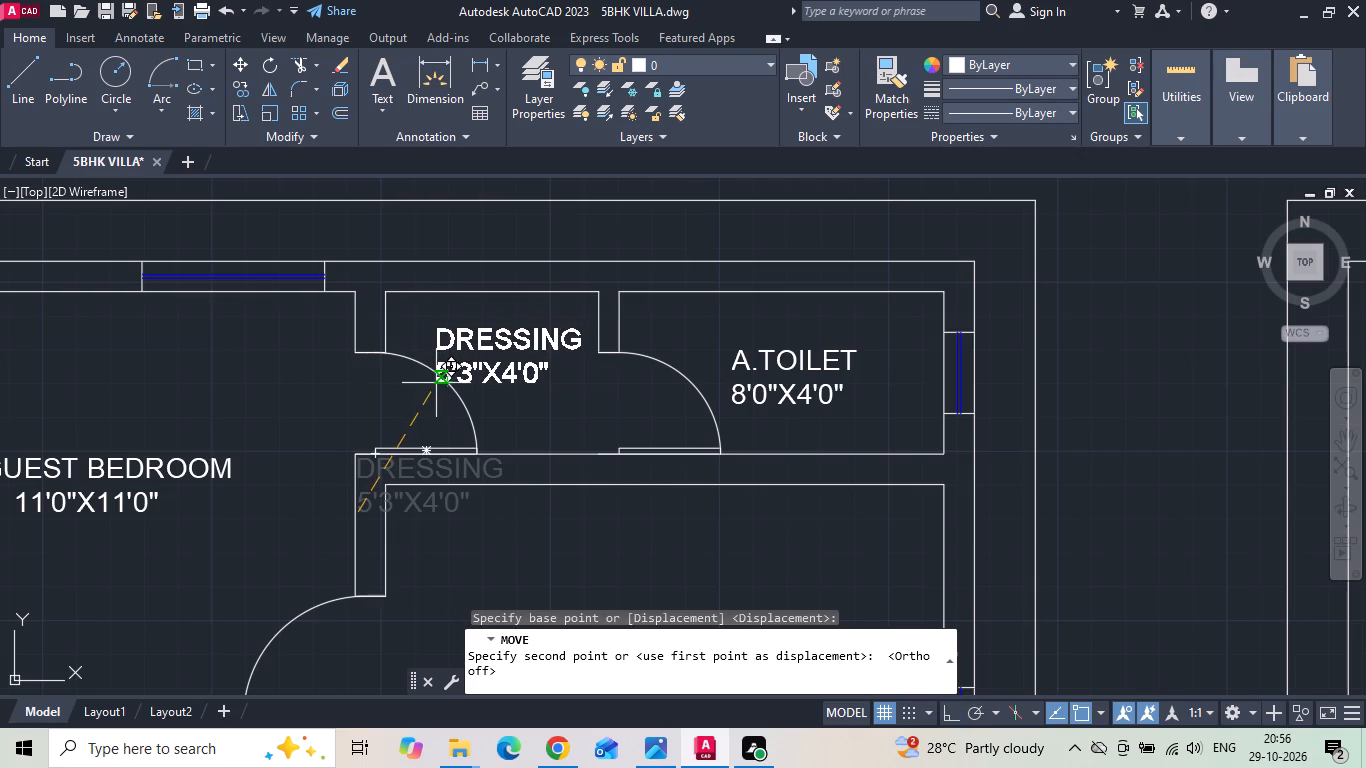
left_click(436, 384)
Copy the GUEST BEDROOM label into the large open area below the toilet on the ground floor plan.
scroll(572, 307, "down", 3)
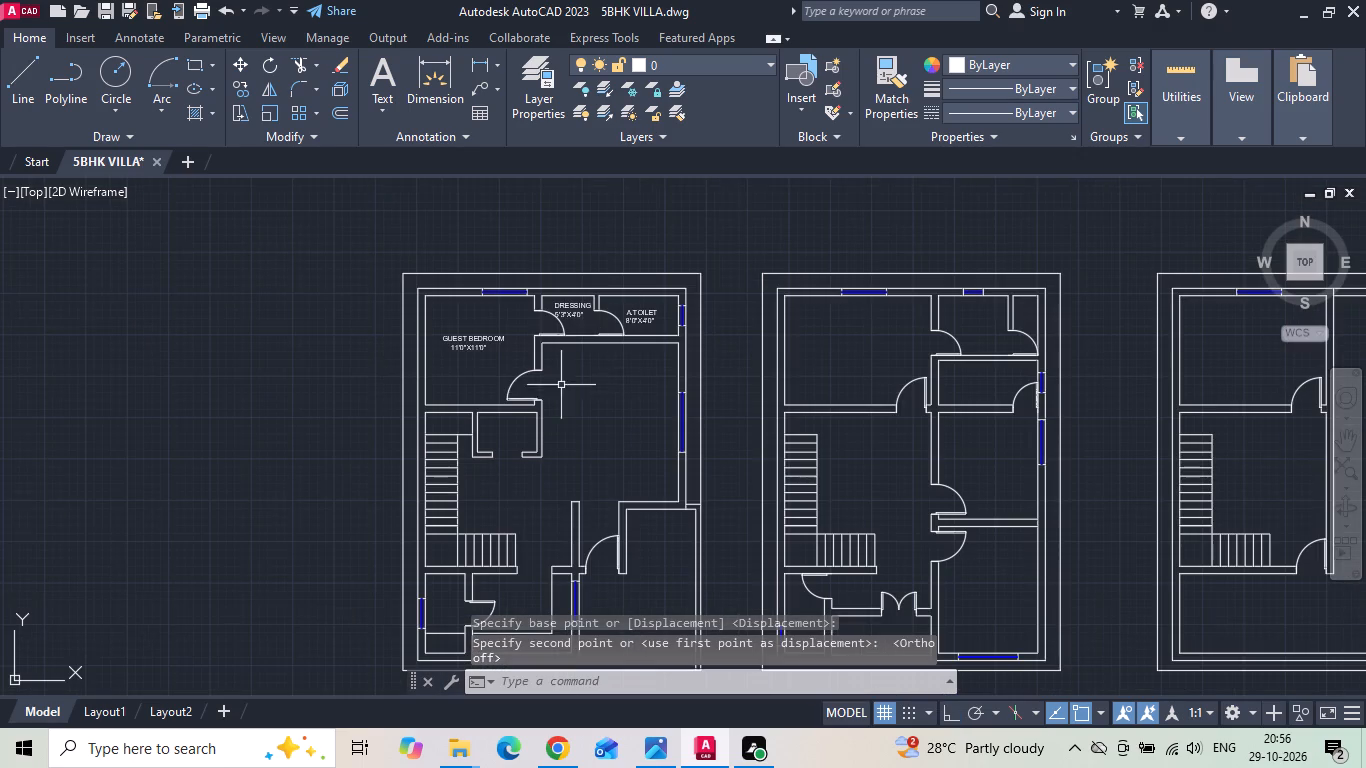
left_click(486, 343)
right_click(486, 343)
left_click(550, 392)
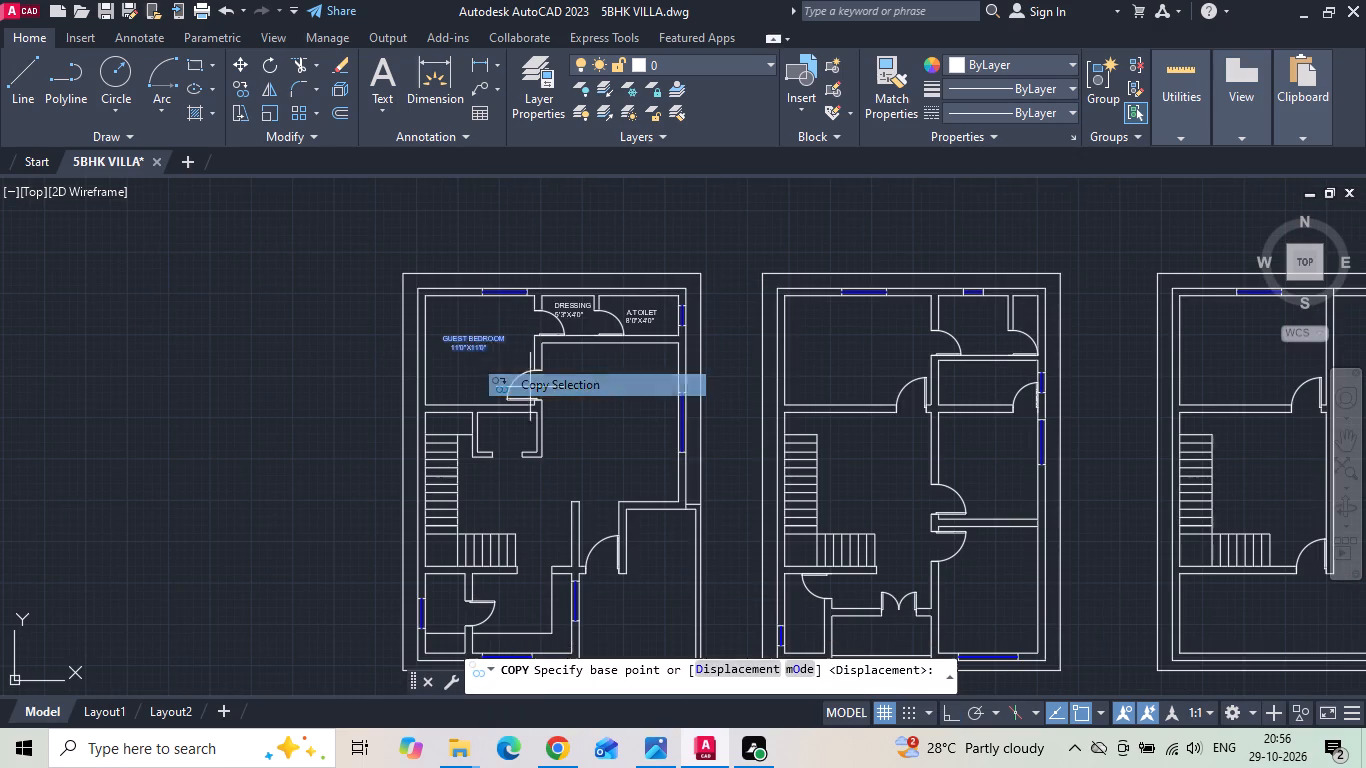
left_click(483, 349)
left_click(649, 434)
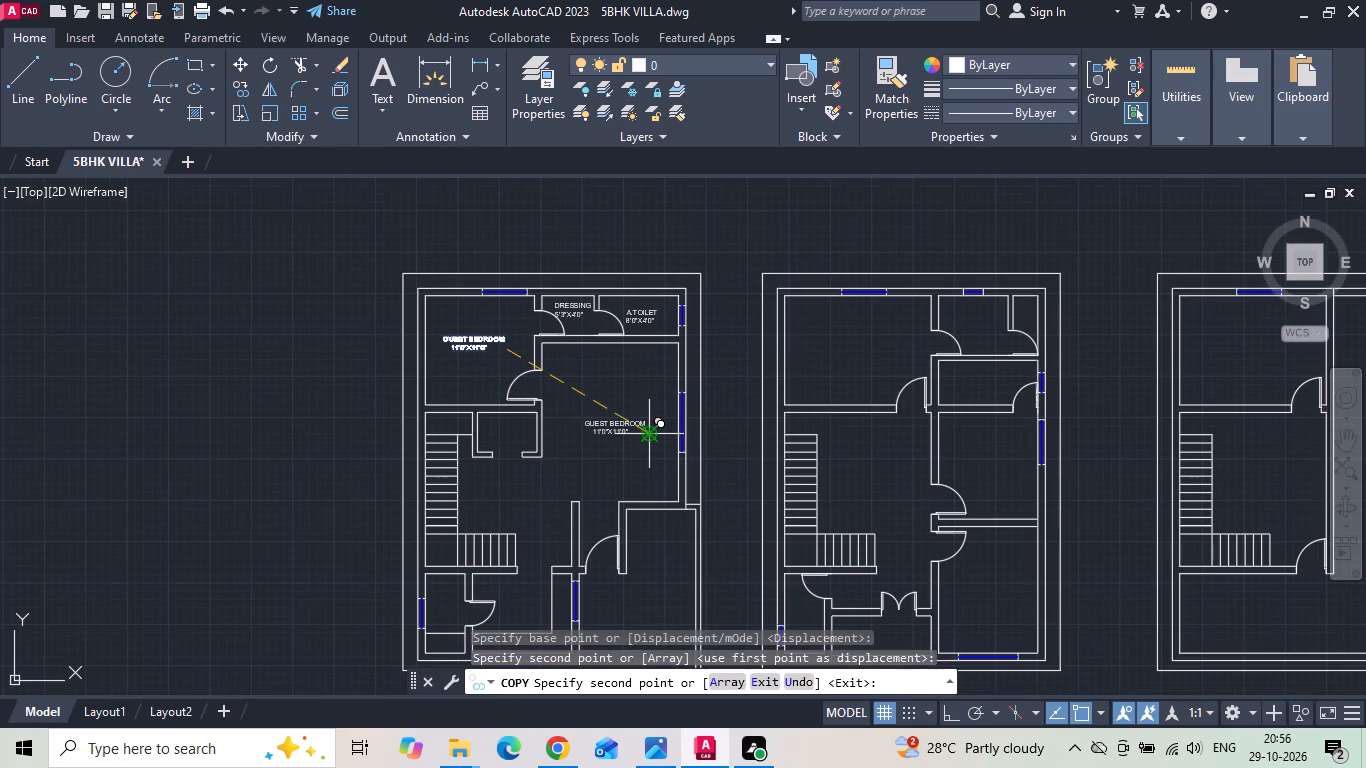
key("Escape")
Copy the double door from the first floor plan to just below the opening of the small room beside the ground floor stairs.
scroll(546, 395, "down", 1)
scroll(771, 539, "up", 5)
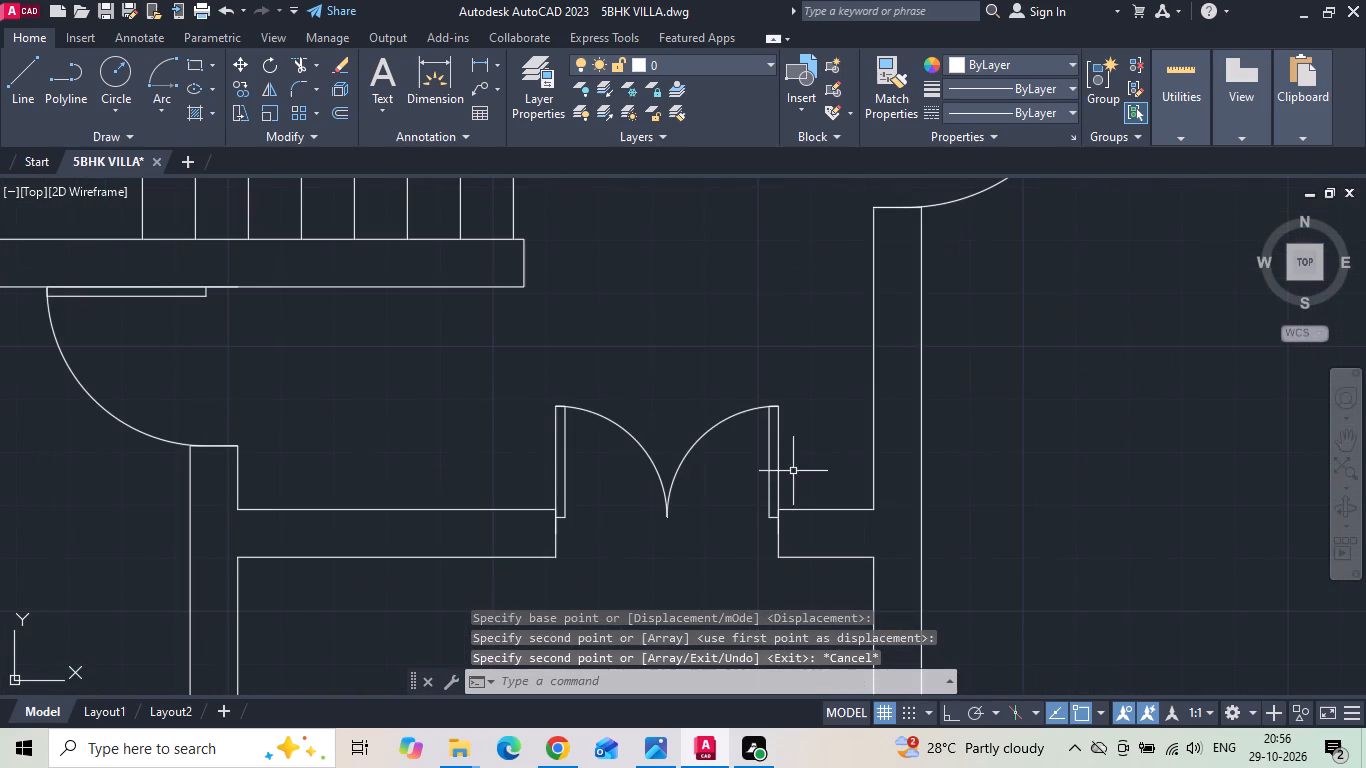
left_click_drag(793, 470, 762, 459)
left_click(499, 395)
left_click_drag(519, 477, 530, 509)
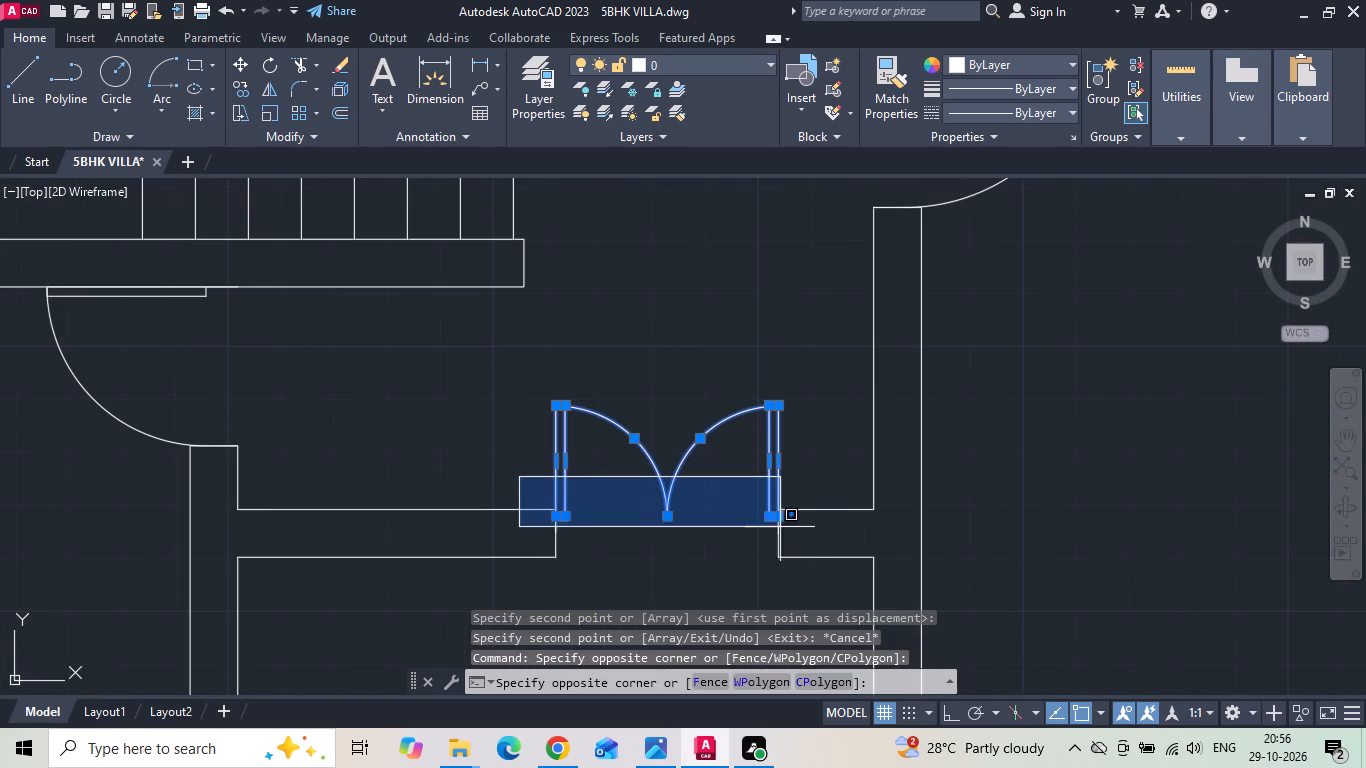
left_click(819, 548)
right_click(730, 338)
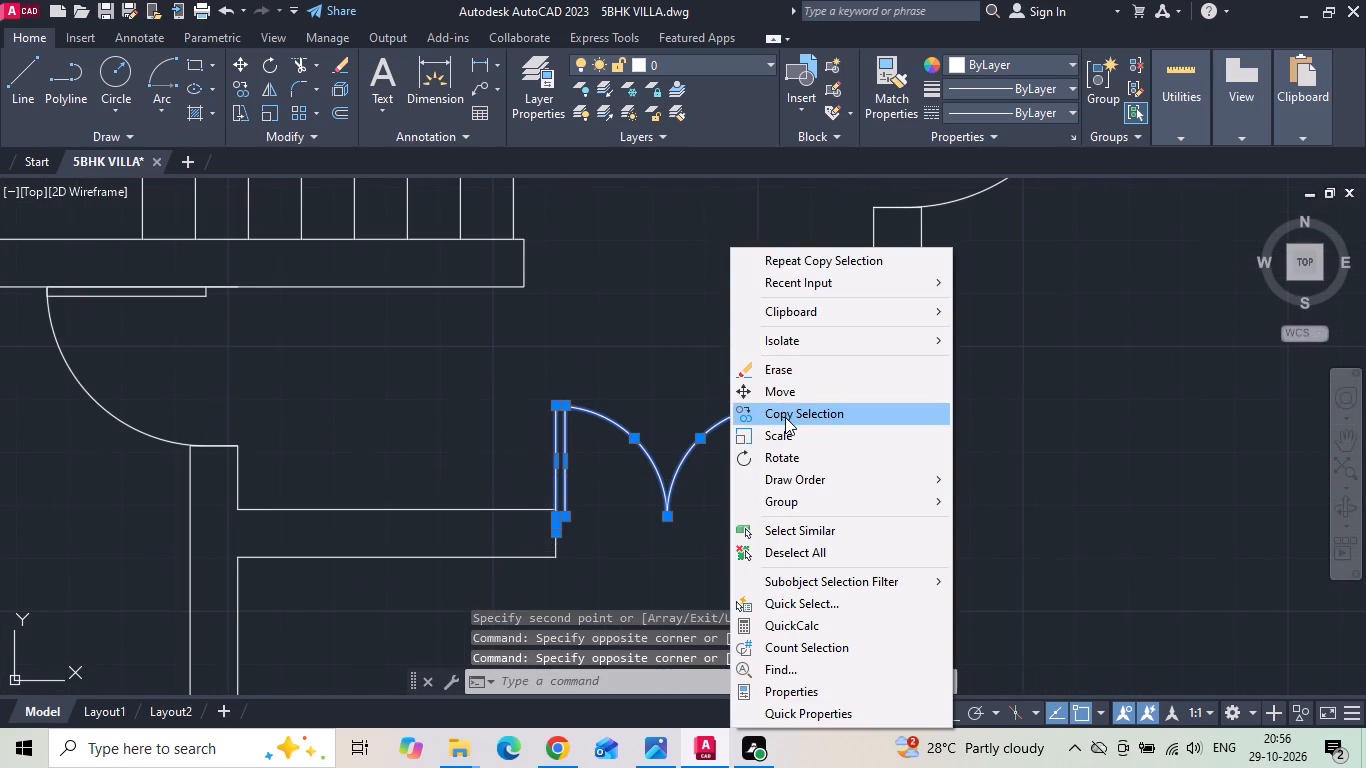
left_click(785, 417)
scroll(629, 524, "down", 5)
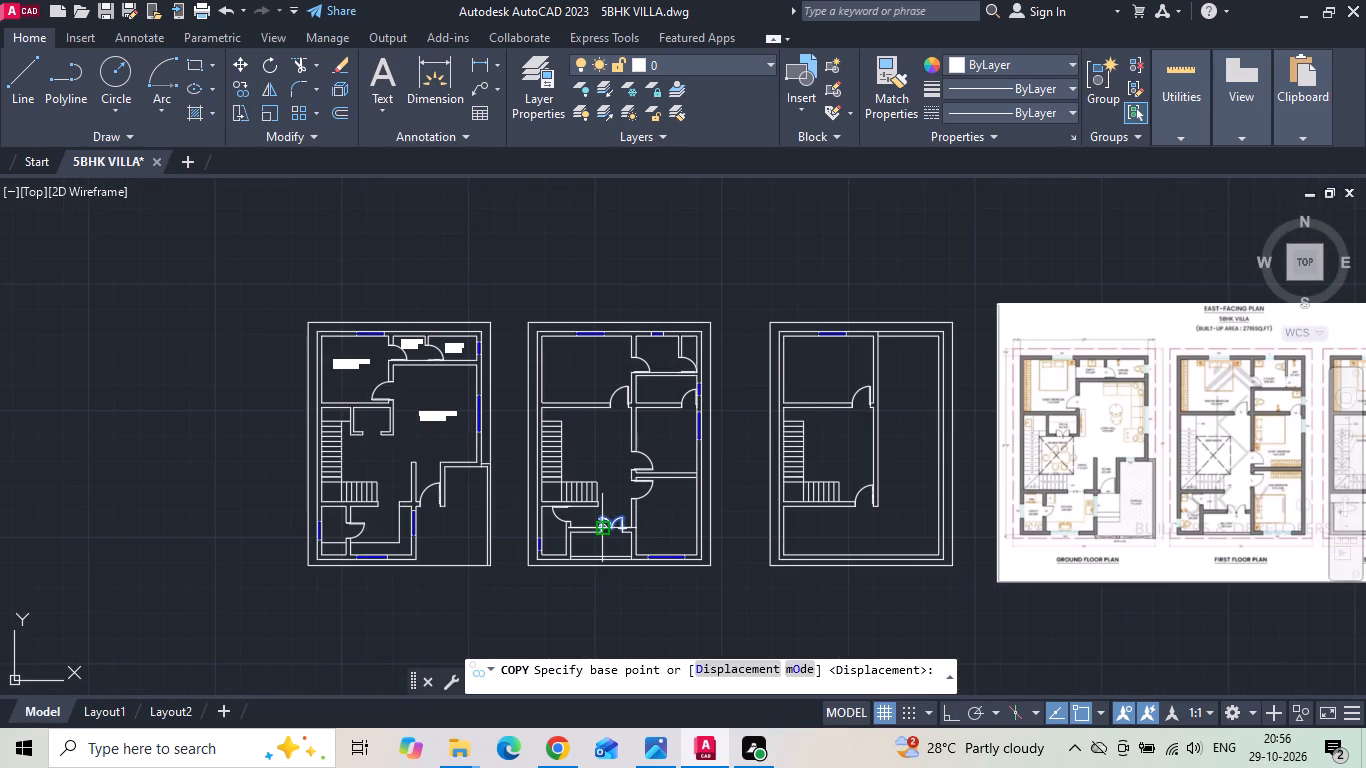
scroll(603, 530, "up", 4)
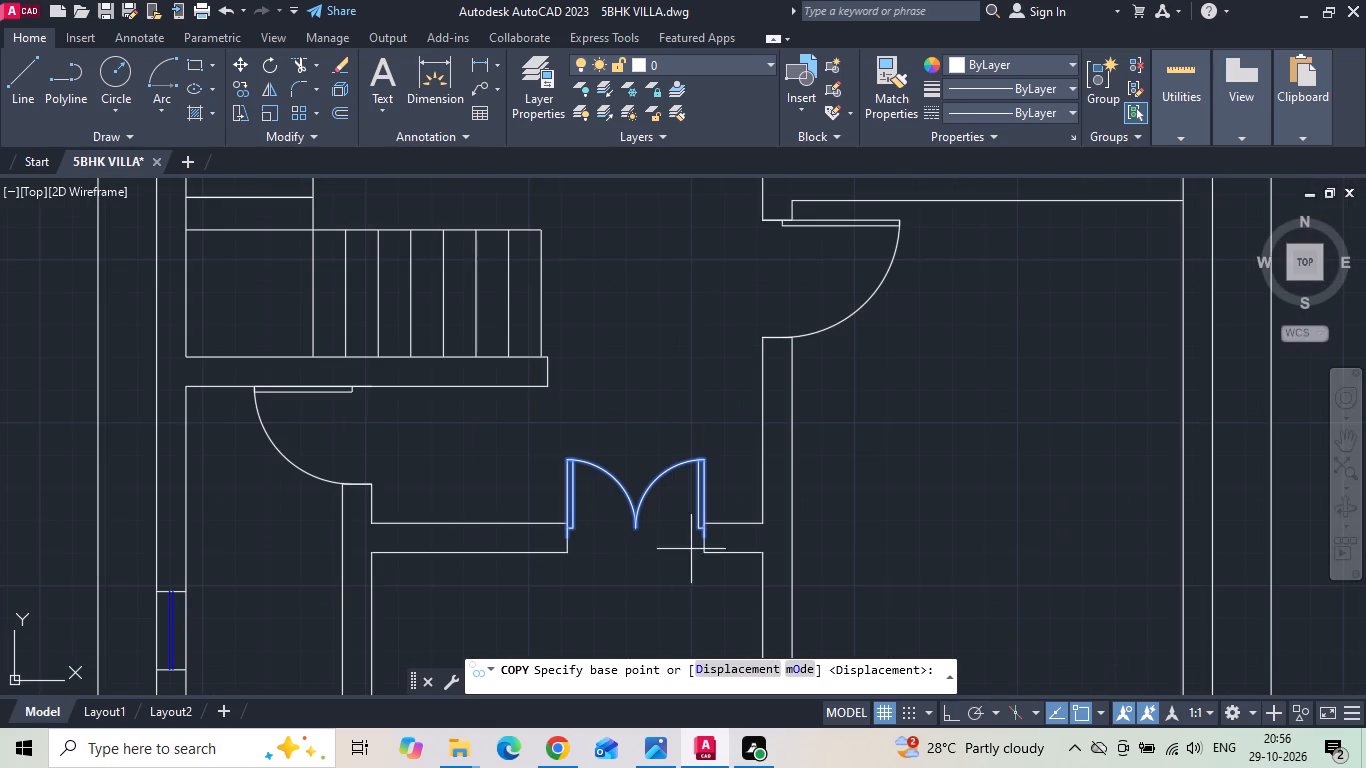
left_click(705, 536)
scroll(760, 491, "down", 3)
scroll(360, 350, "up", 3)
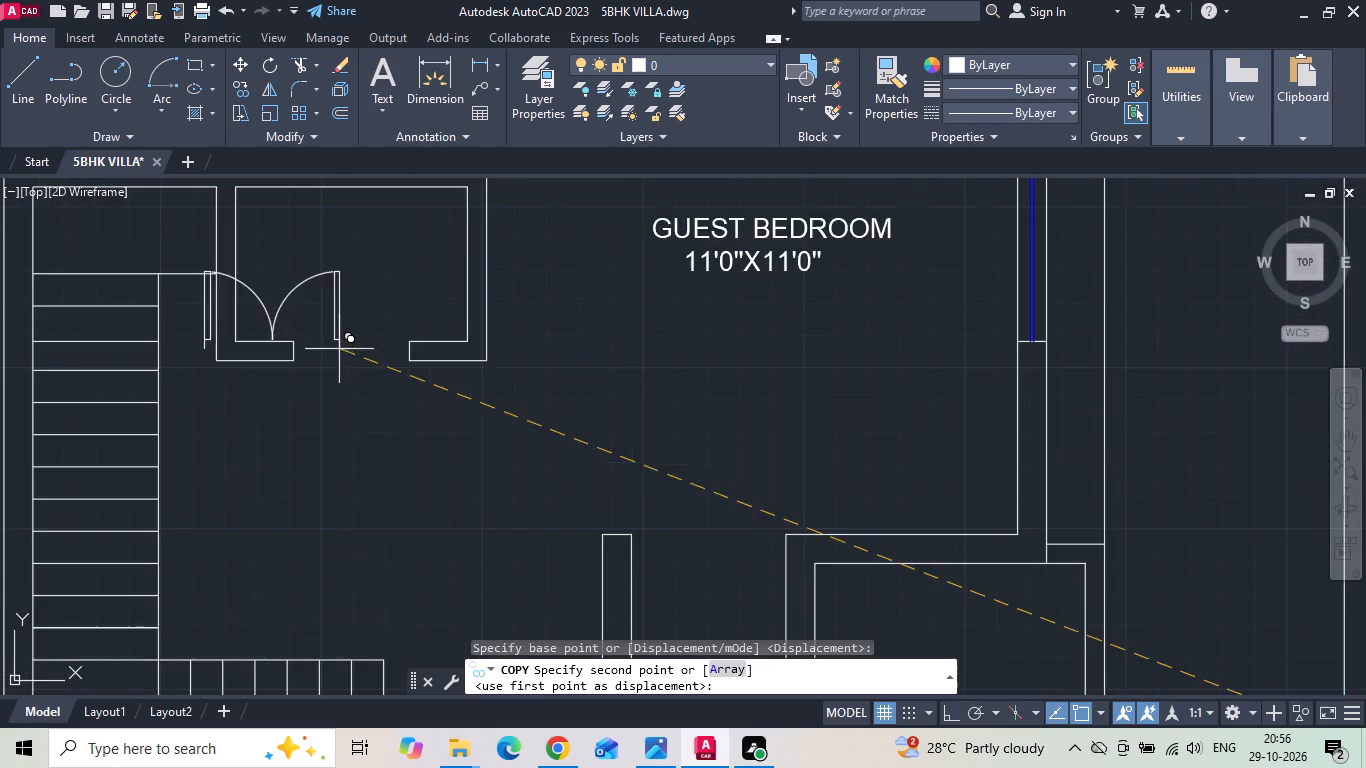
middle_click_drag(345, 360, 402, 472)
scroll(431, 472, "up", 2)
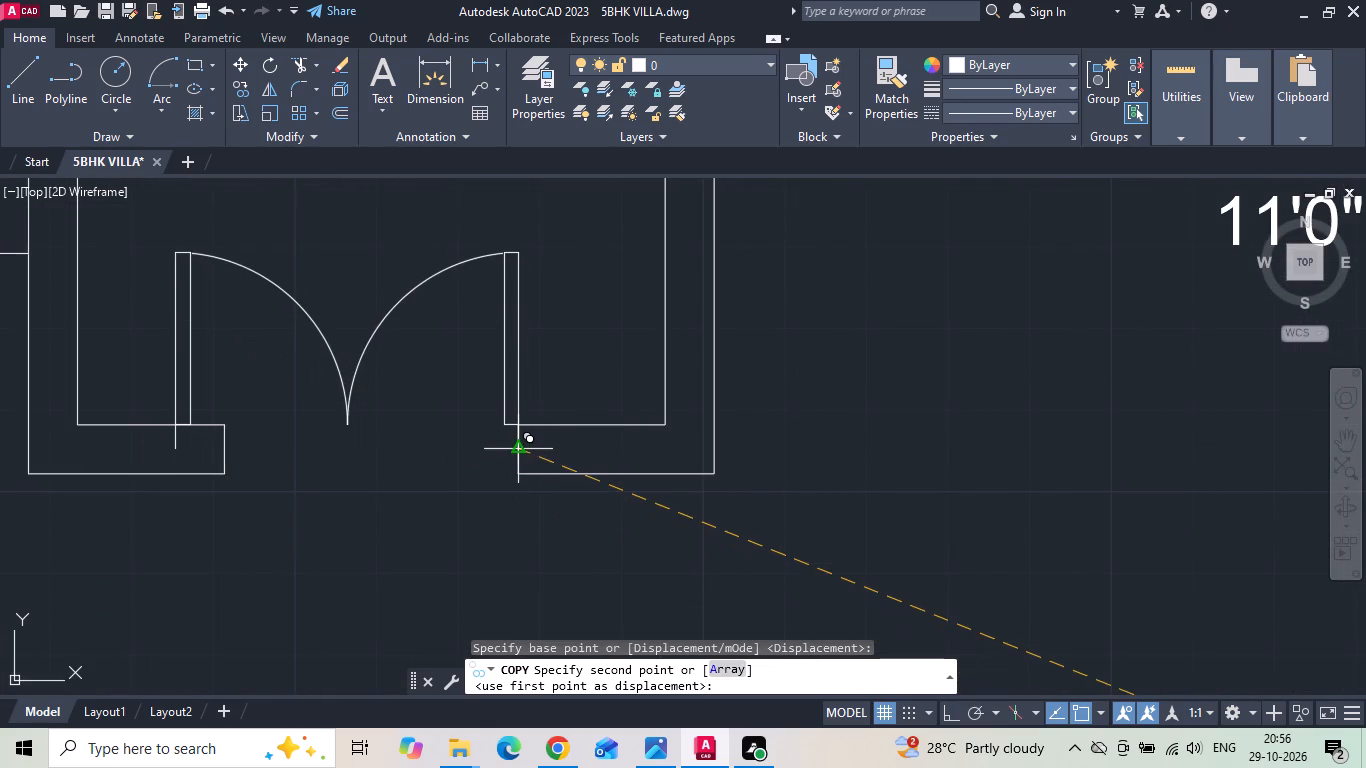
scroll(528, 365, "down", 3)
scroll(513, 446, "up", 1)
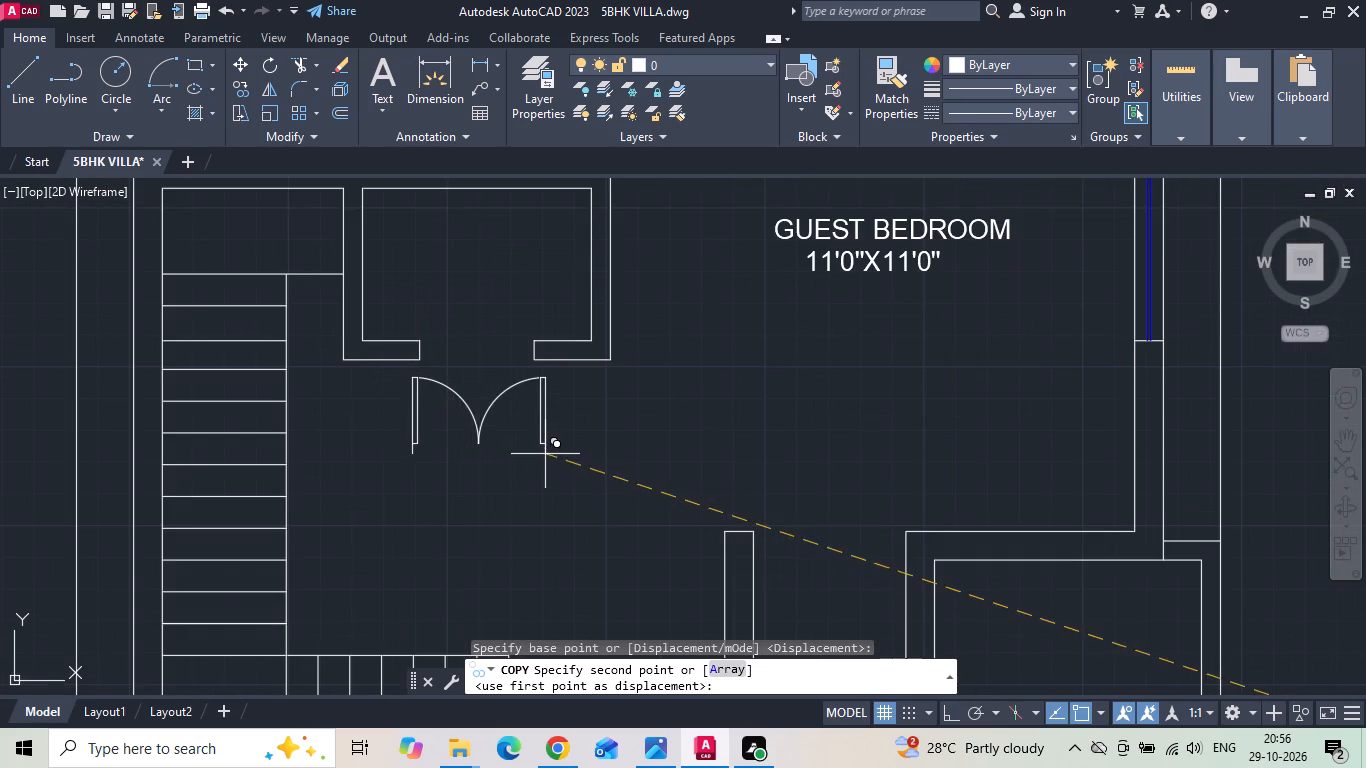
left_click(547, 453)
key("Escape")
Delete the two swing arcs of the copied double door.
scroll(501, 425, "up", 2)
left_click_drag(500, 422, 439, 457)
left_click(390, 487)
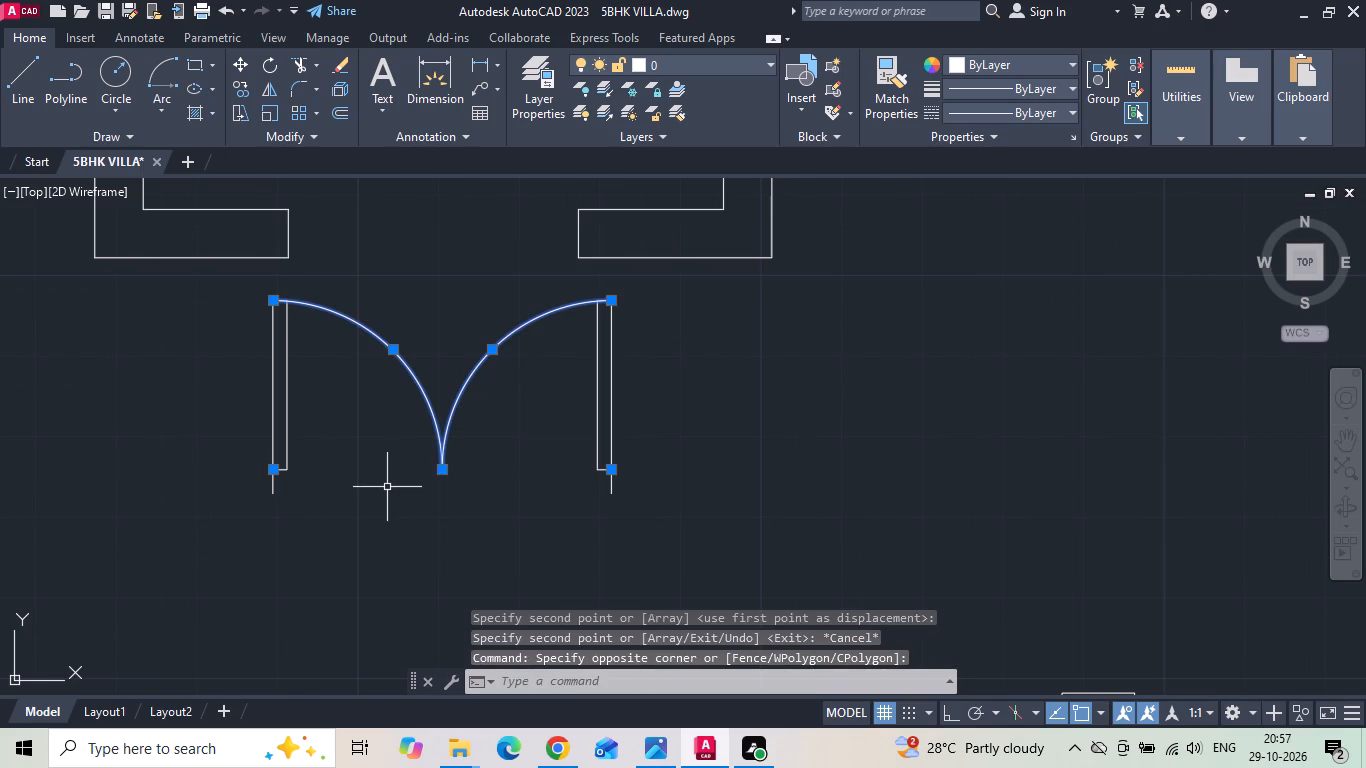
key("Delete")
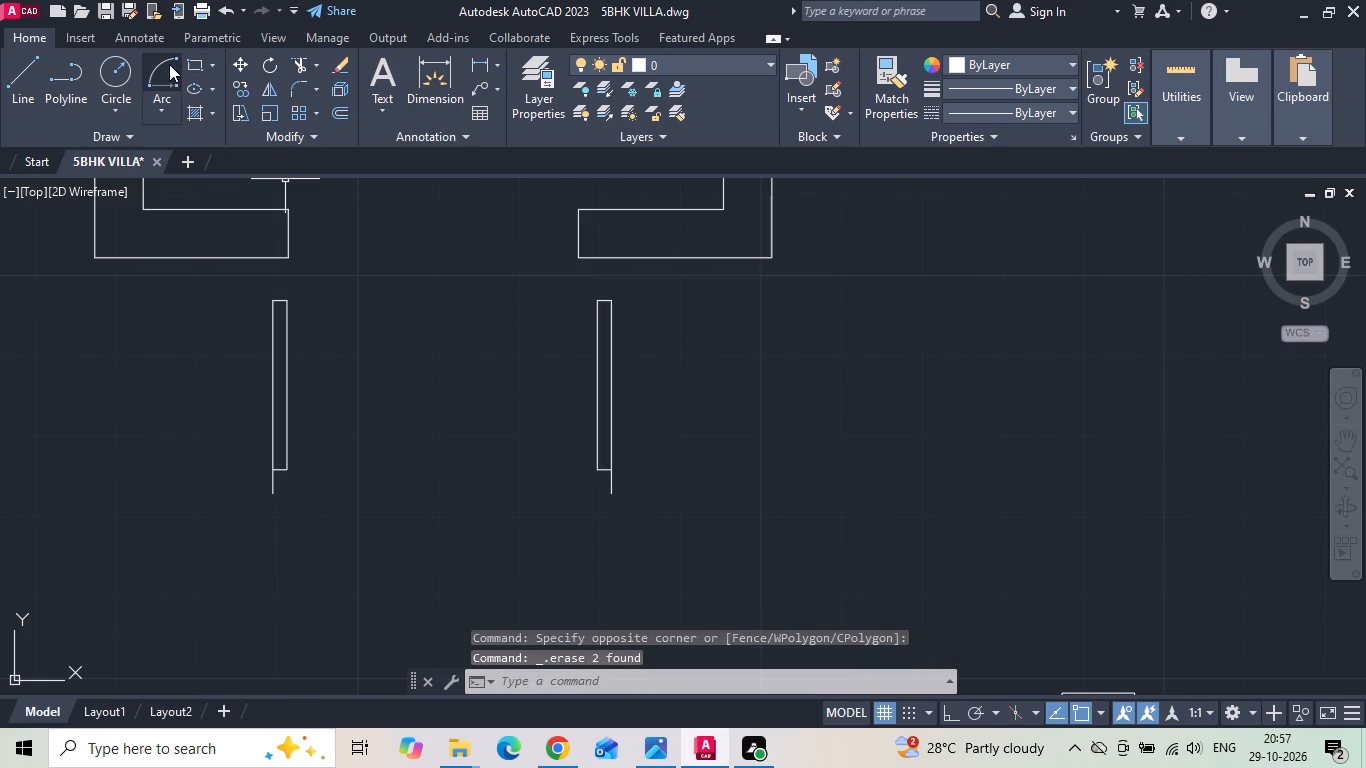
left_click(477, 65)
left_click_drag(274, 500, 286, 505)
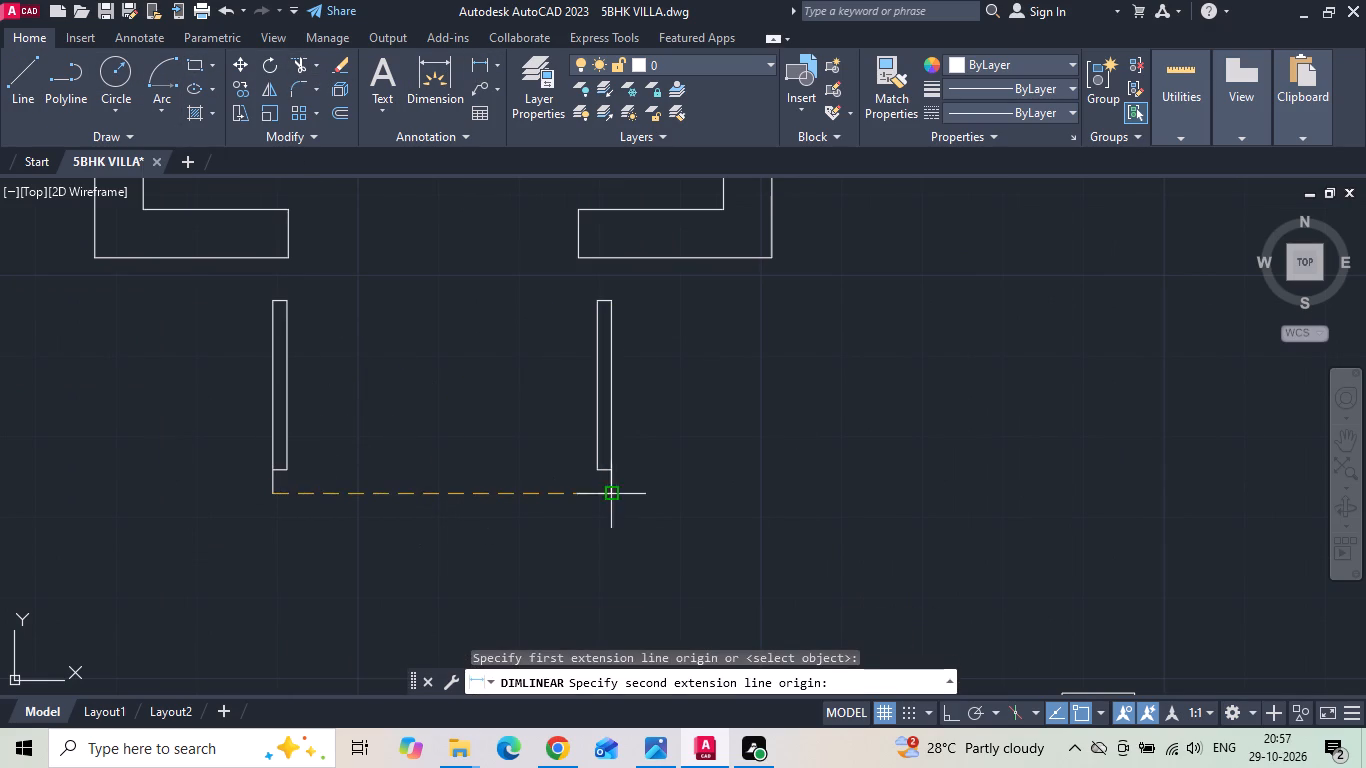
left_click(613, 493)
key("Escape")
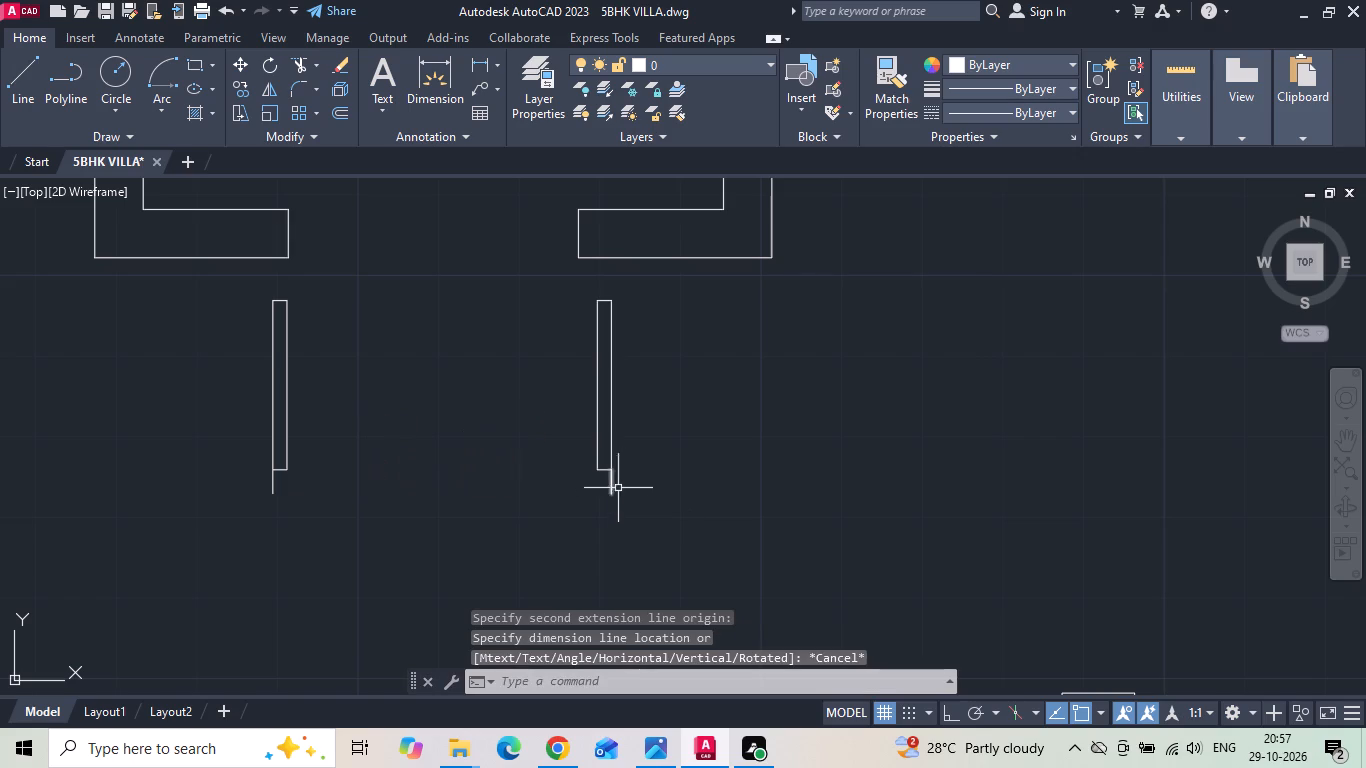
Move the copied door's right leaf 3" inward toward the left leaf.
left_click(629, 481)
left_click(494, 279)
right_click(494, 279)
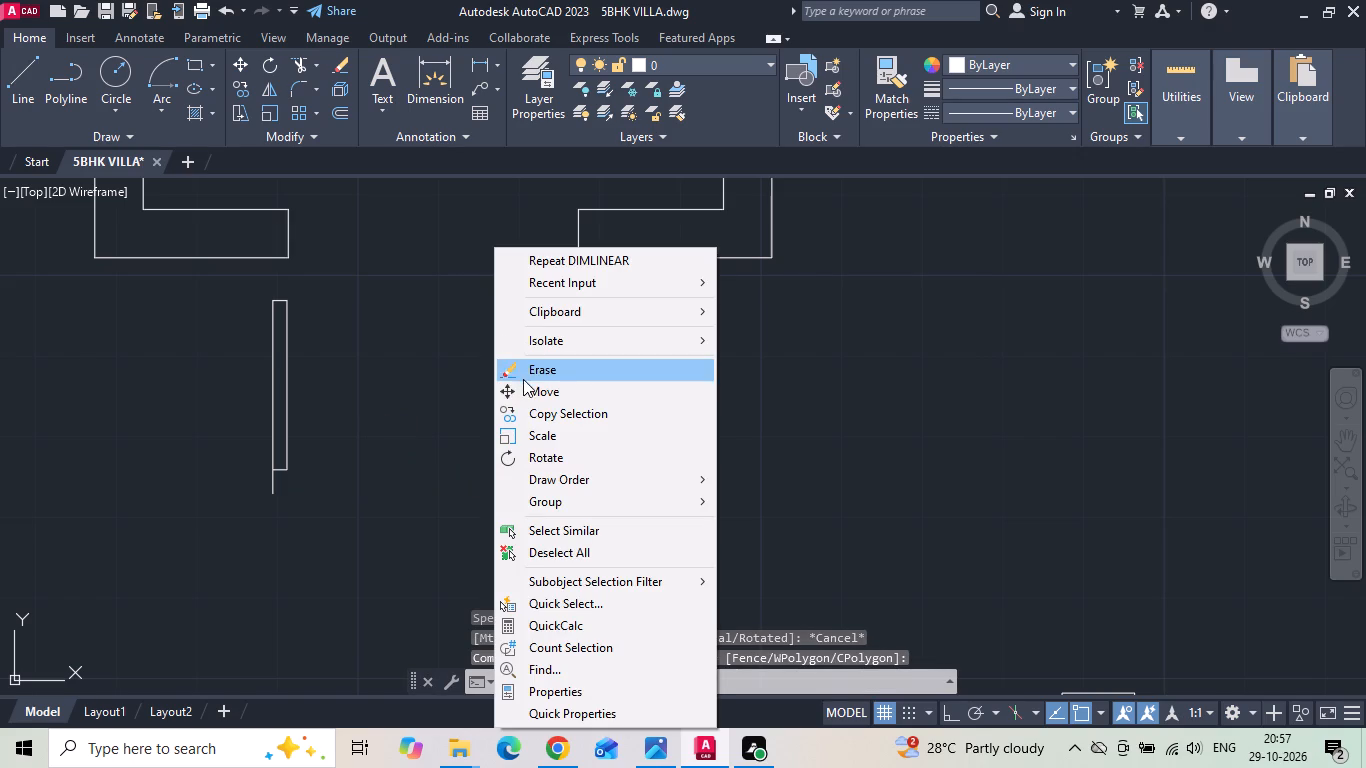
left_click(529, 393)
left_click_drag(811, 459, 801, 460)
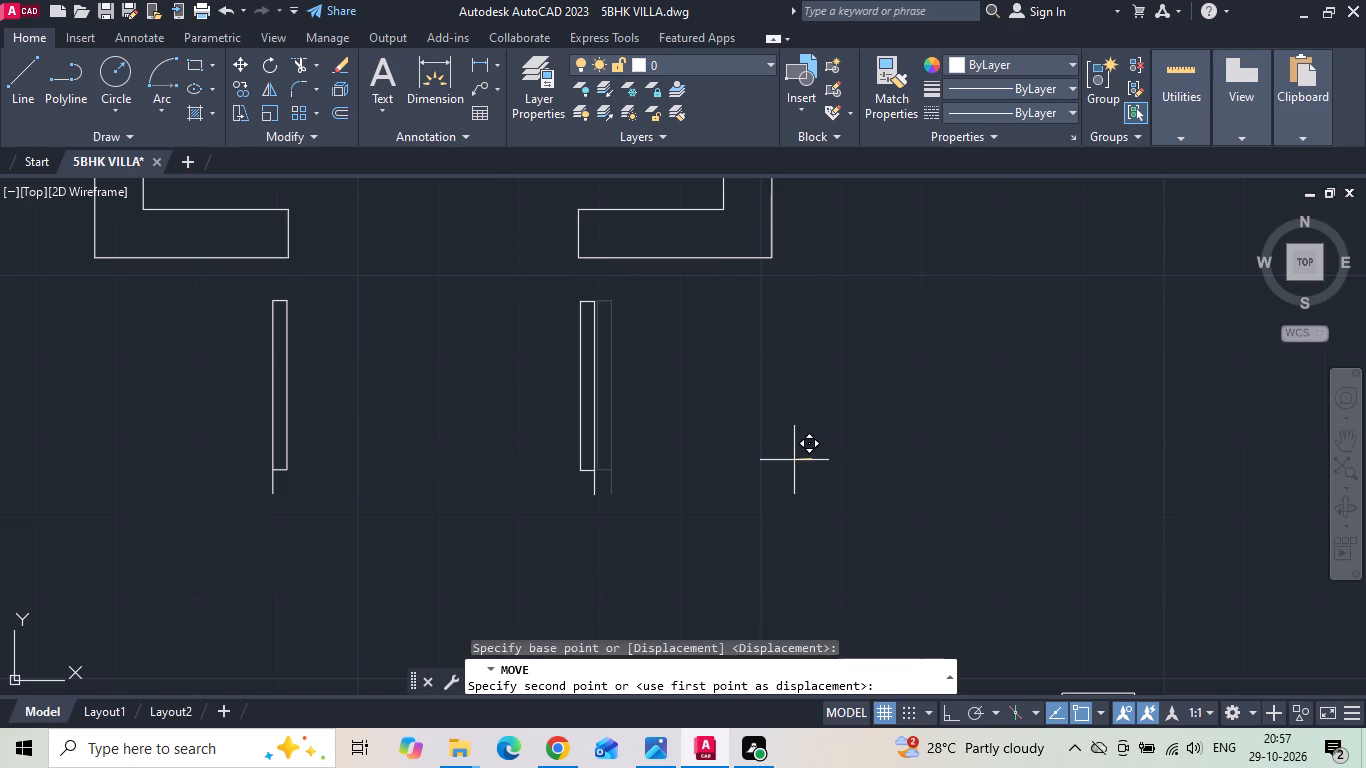
type("3")
key("space")
Move the copied door's left leaf 3" inward toward the right leaf.
left_click_drag(315, 527, 312, 518)
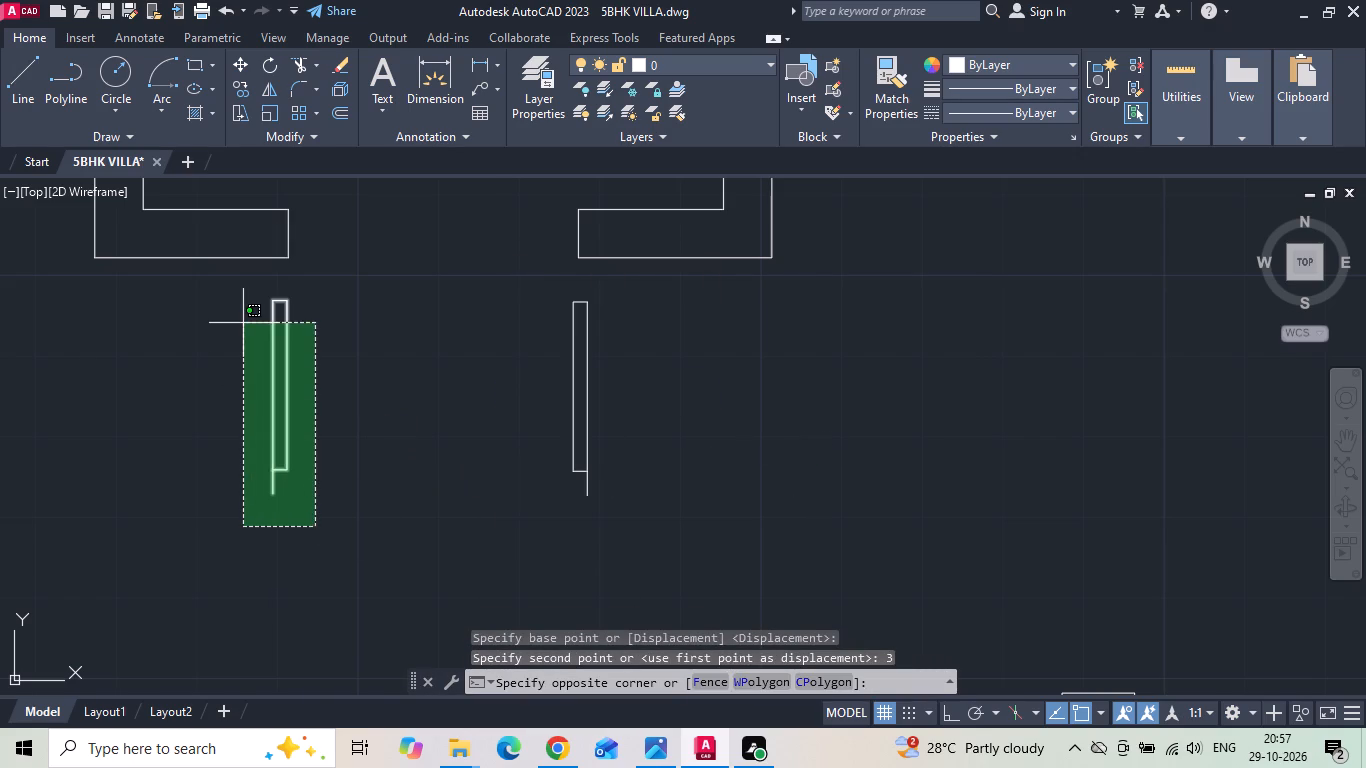
left_click(243, 297)
right_click(243, 297)
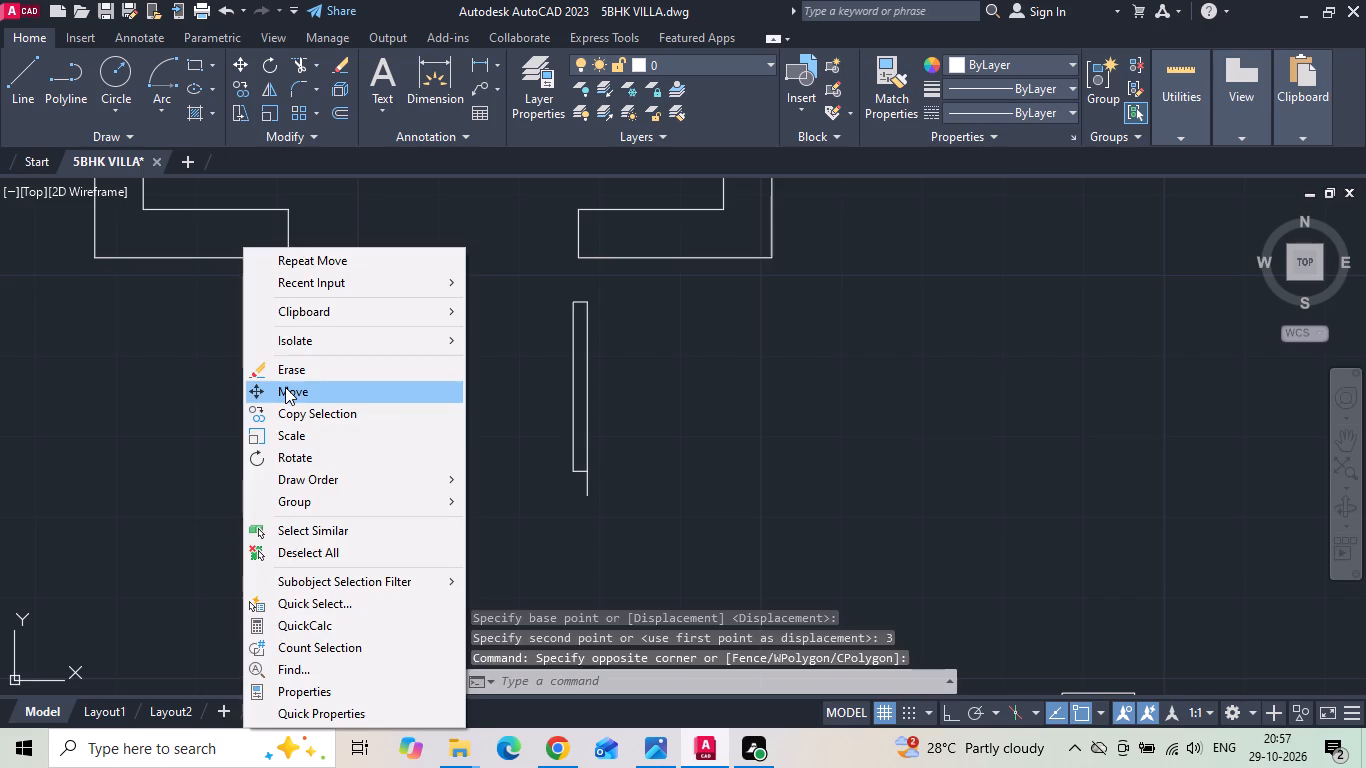
left_click(285, 387)
left_click(371, 460)
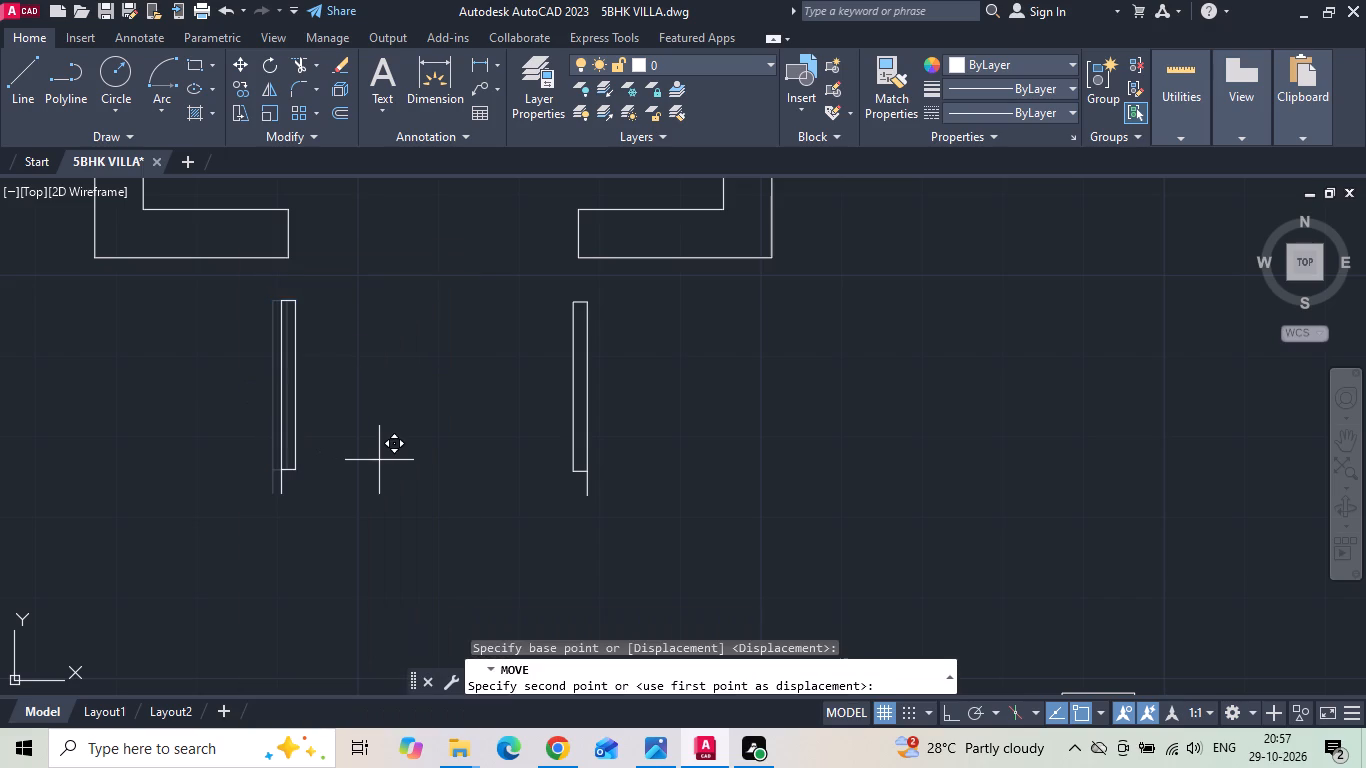
type("3")
key("space")
Shorten the left door leaf by 3" from its top edge, with Ortho turned on.
scroll(299, 305, "up", 1)
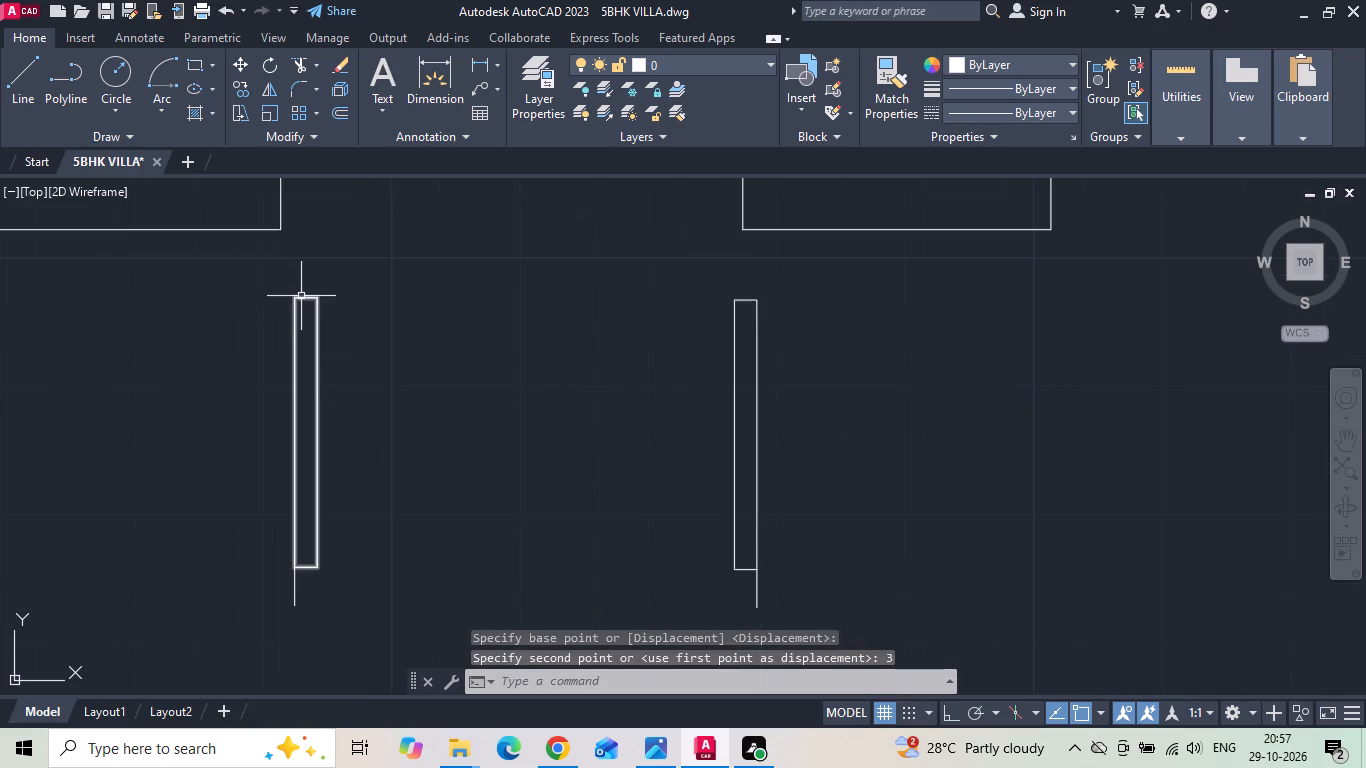
left_click(301, 296)
left_click_drag(302, 295, 303, 304)
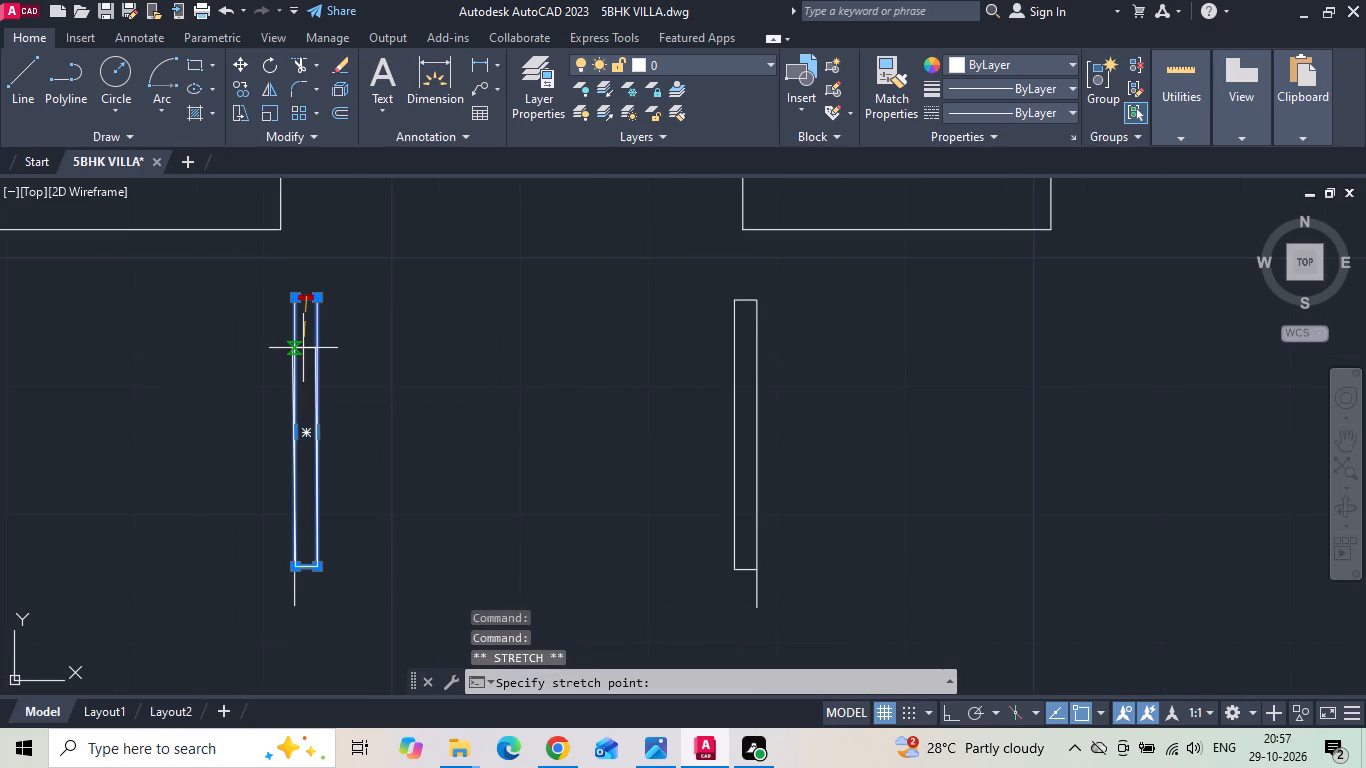
key("F8")
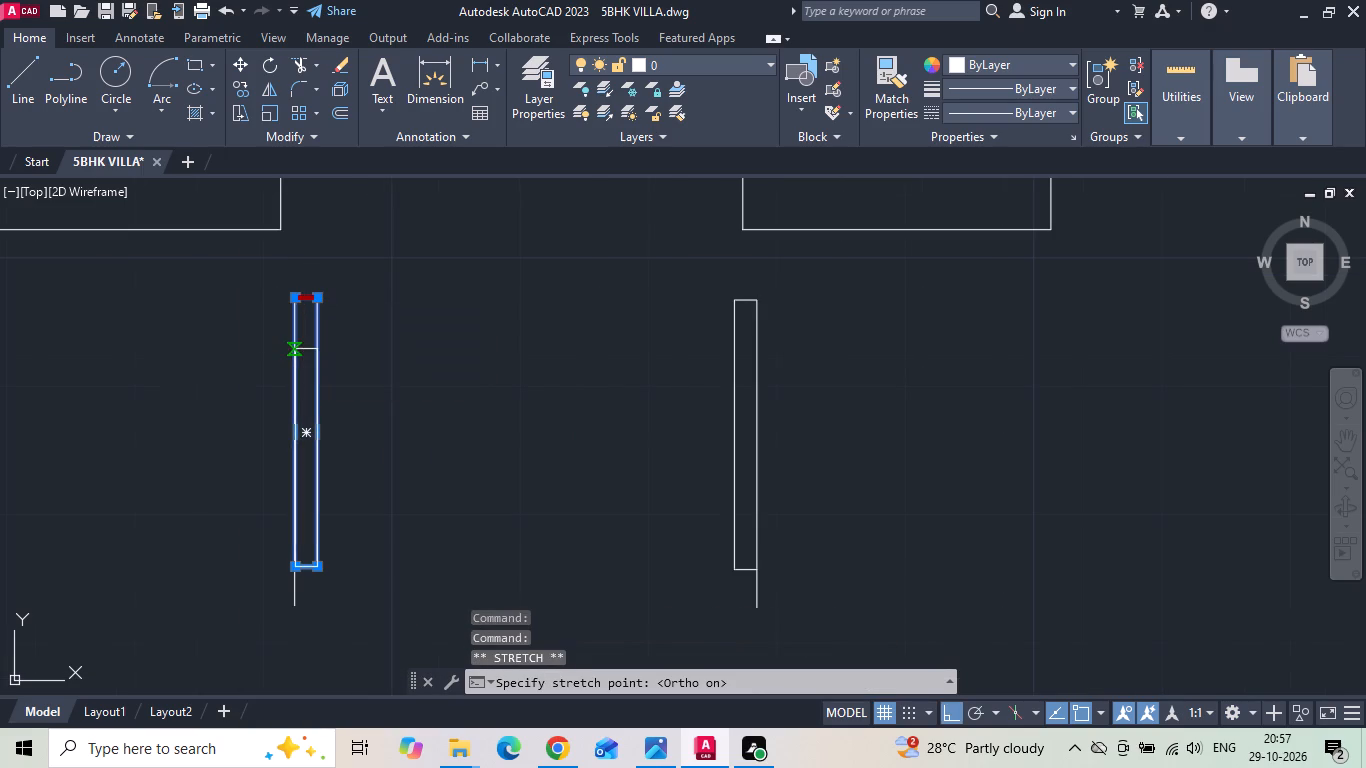
type("3")
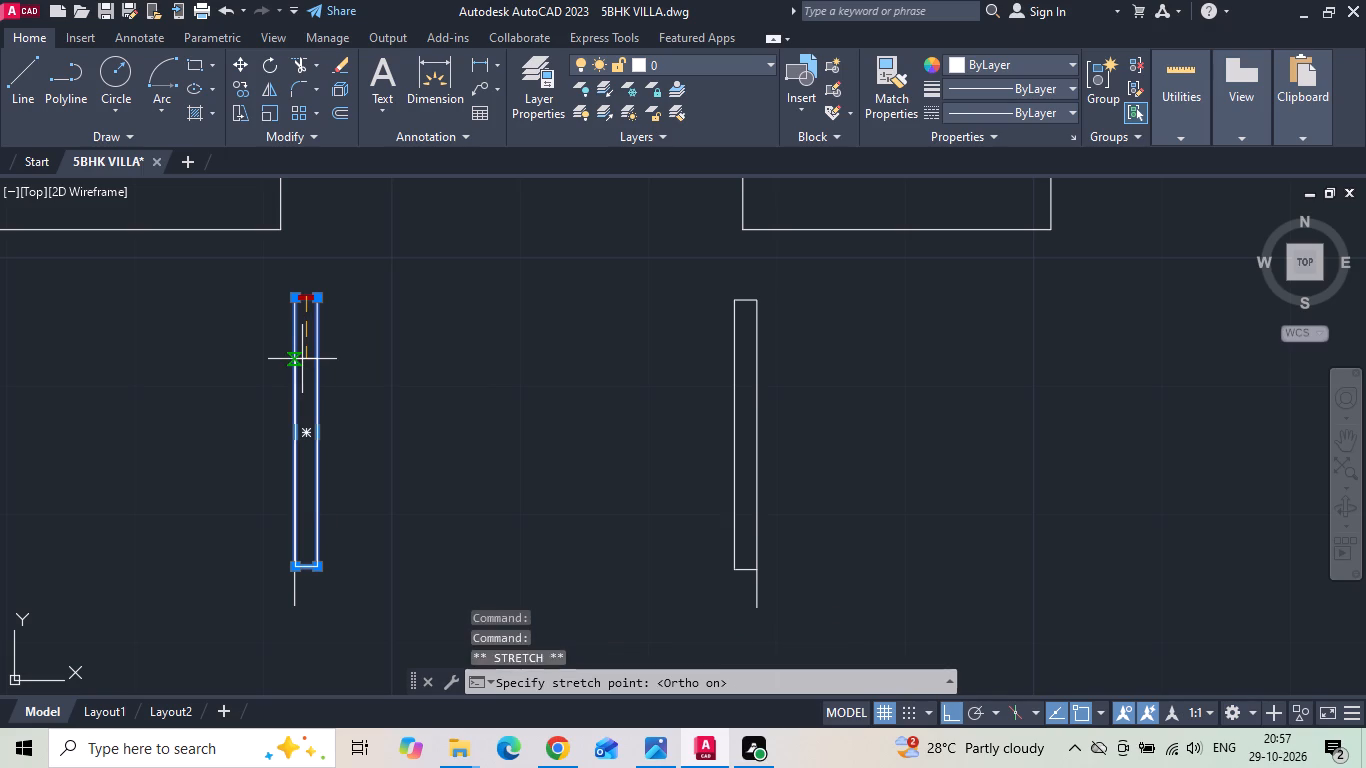
key("space")
Shorten the right door leaf by 3" from its top edge.
left_click(750, 303)
left_click(746, 299)
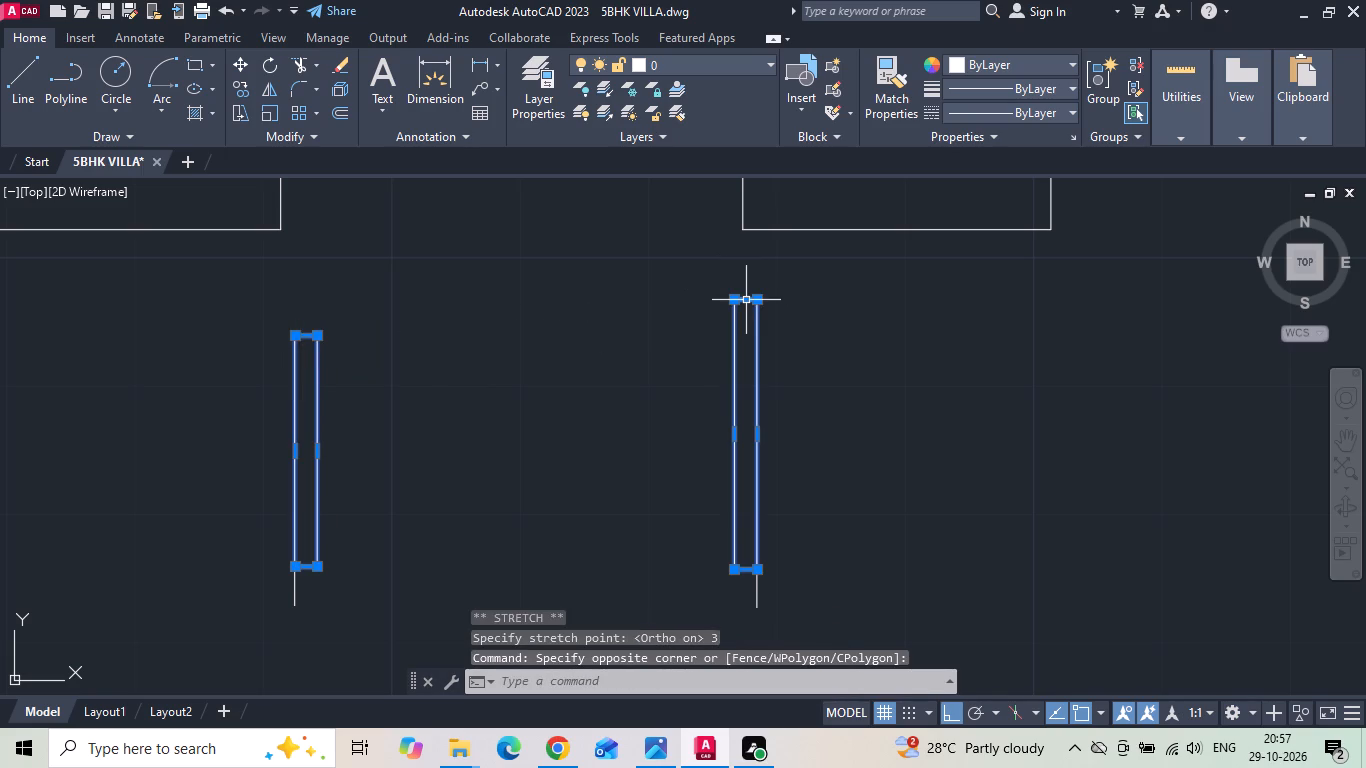
left_click_drag(746, 298, 746, 308)
left_click_drag(744, 298, 744, 331)
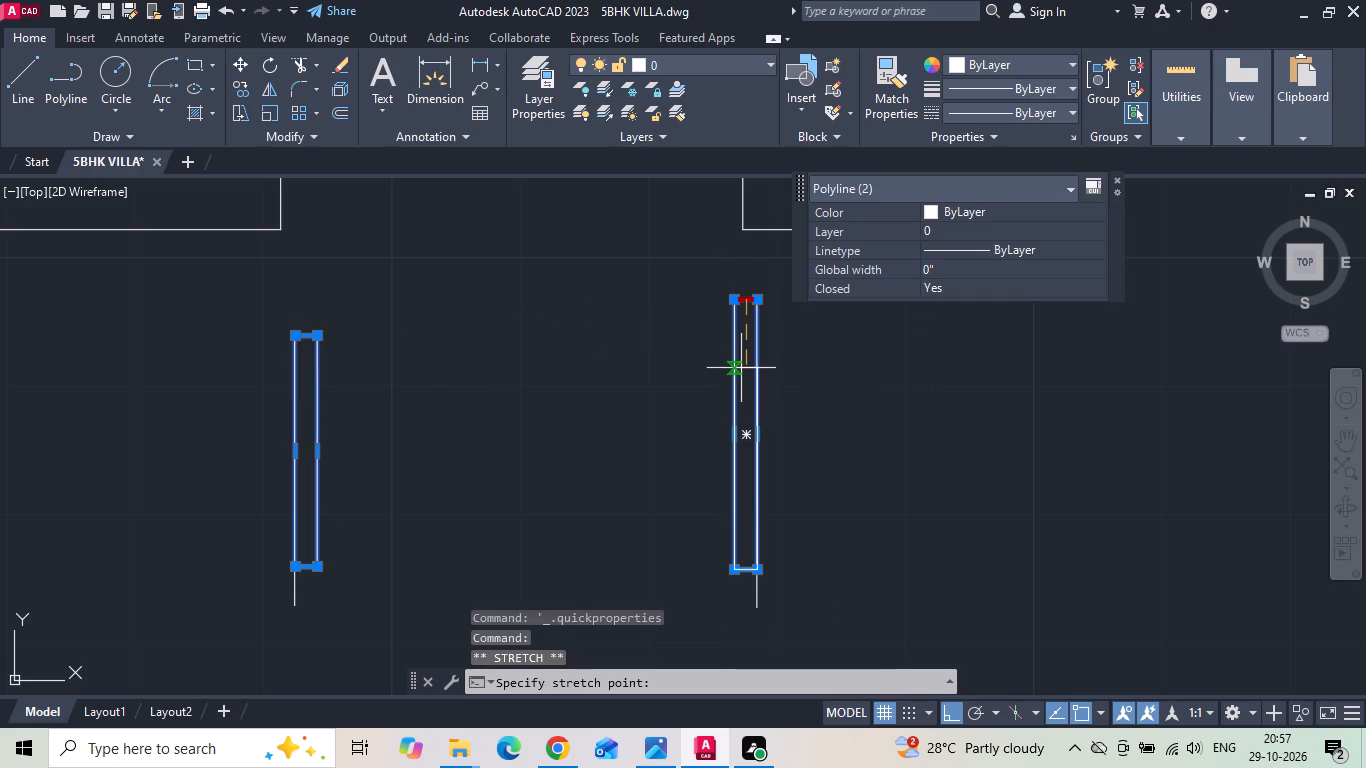
type("3")
key("space")
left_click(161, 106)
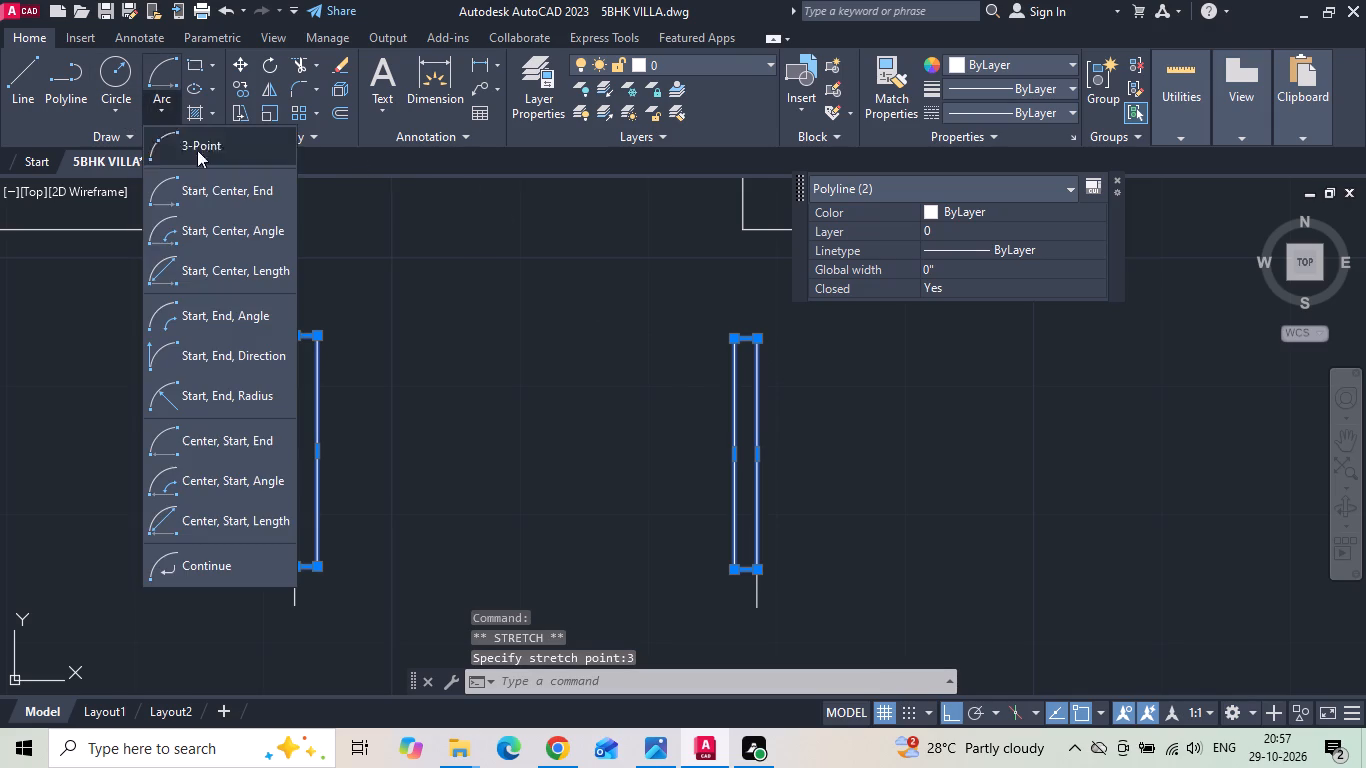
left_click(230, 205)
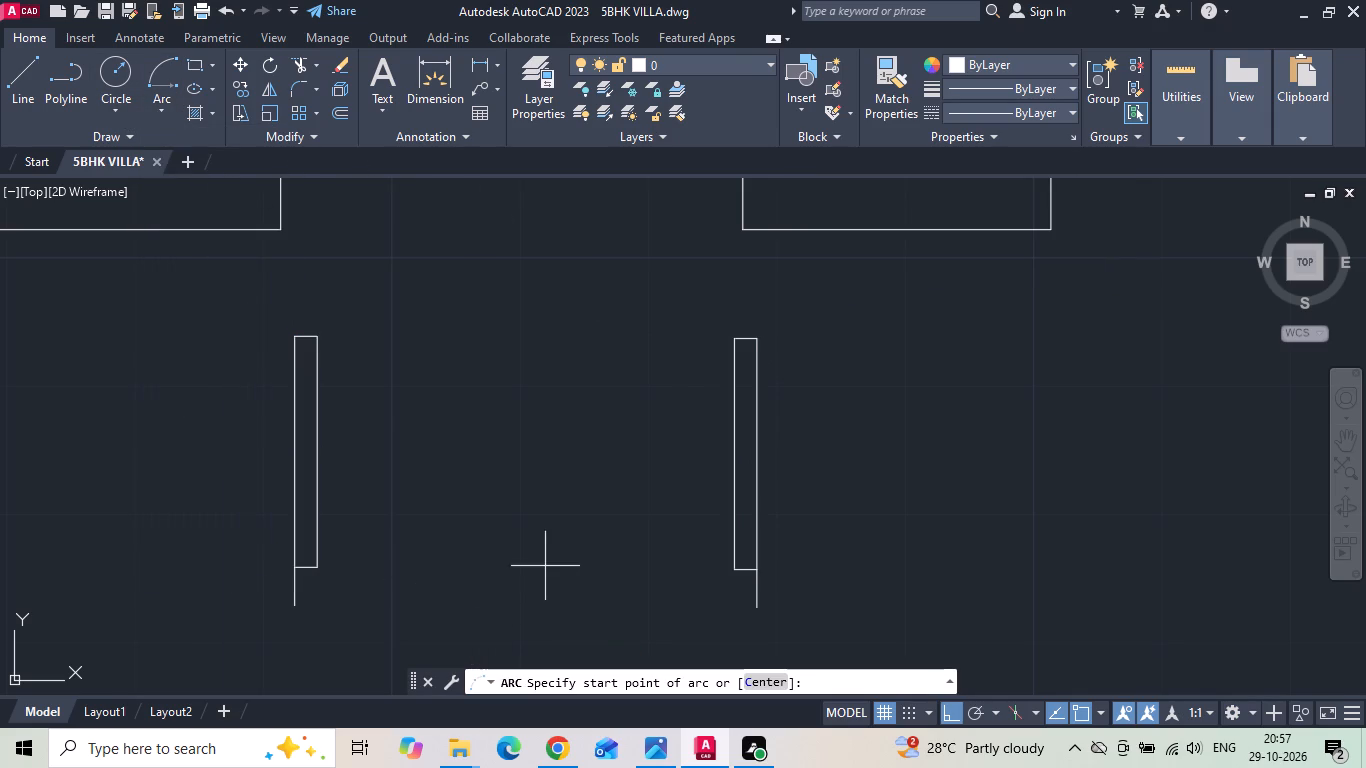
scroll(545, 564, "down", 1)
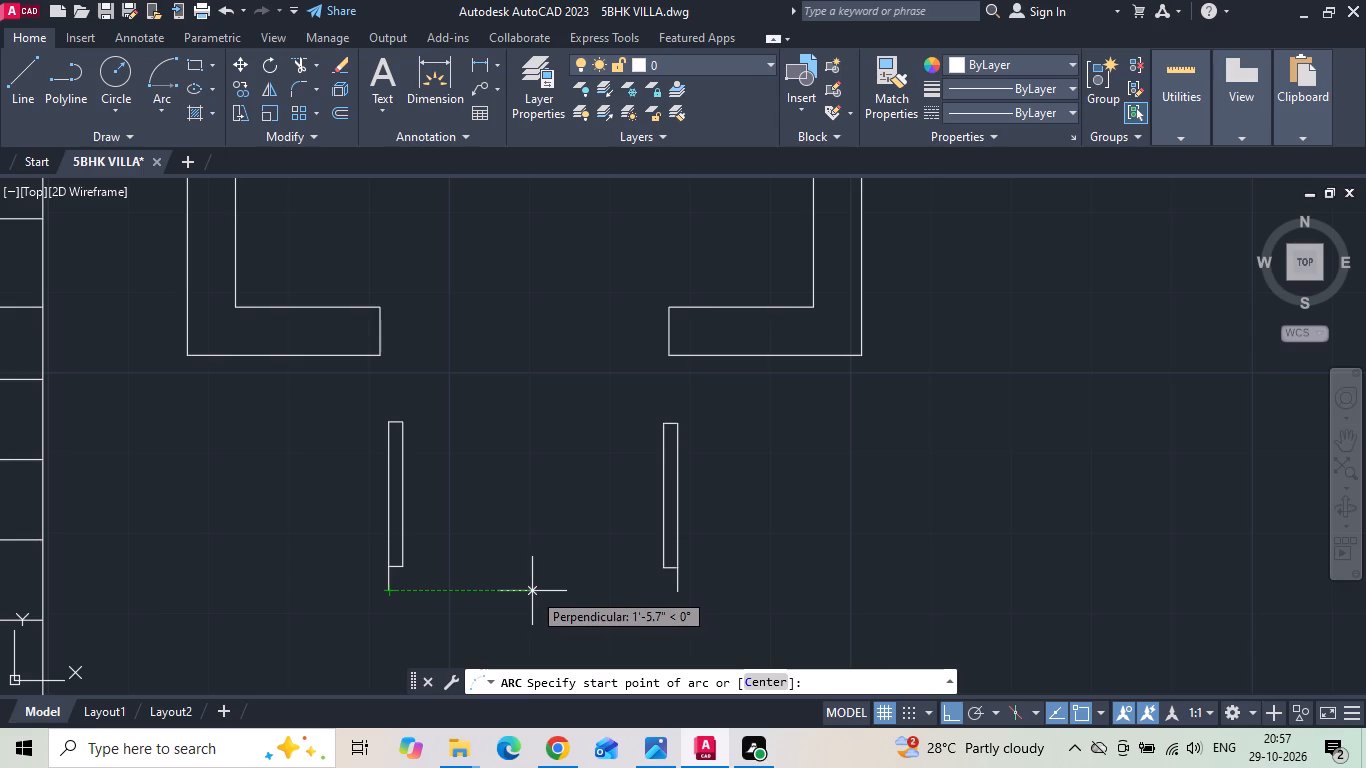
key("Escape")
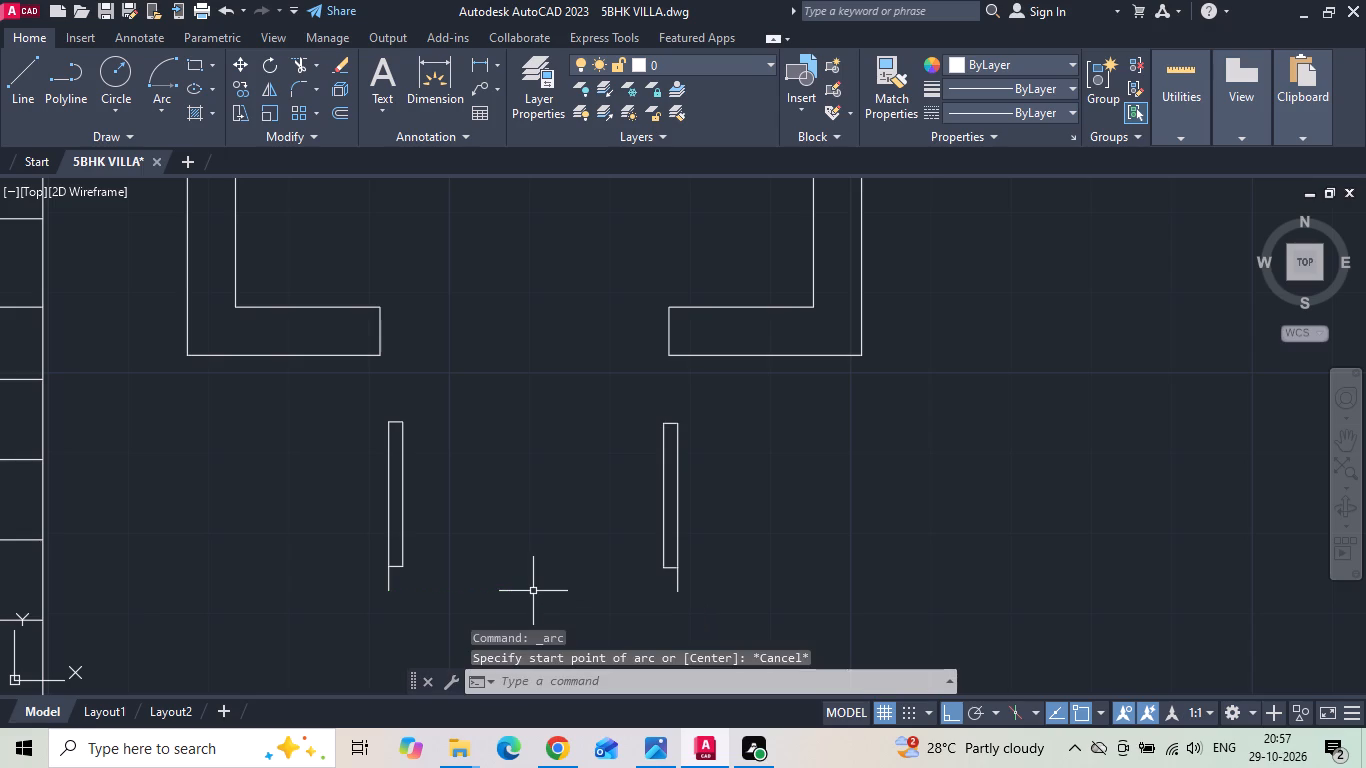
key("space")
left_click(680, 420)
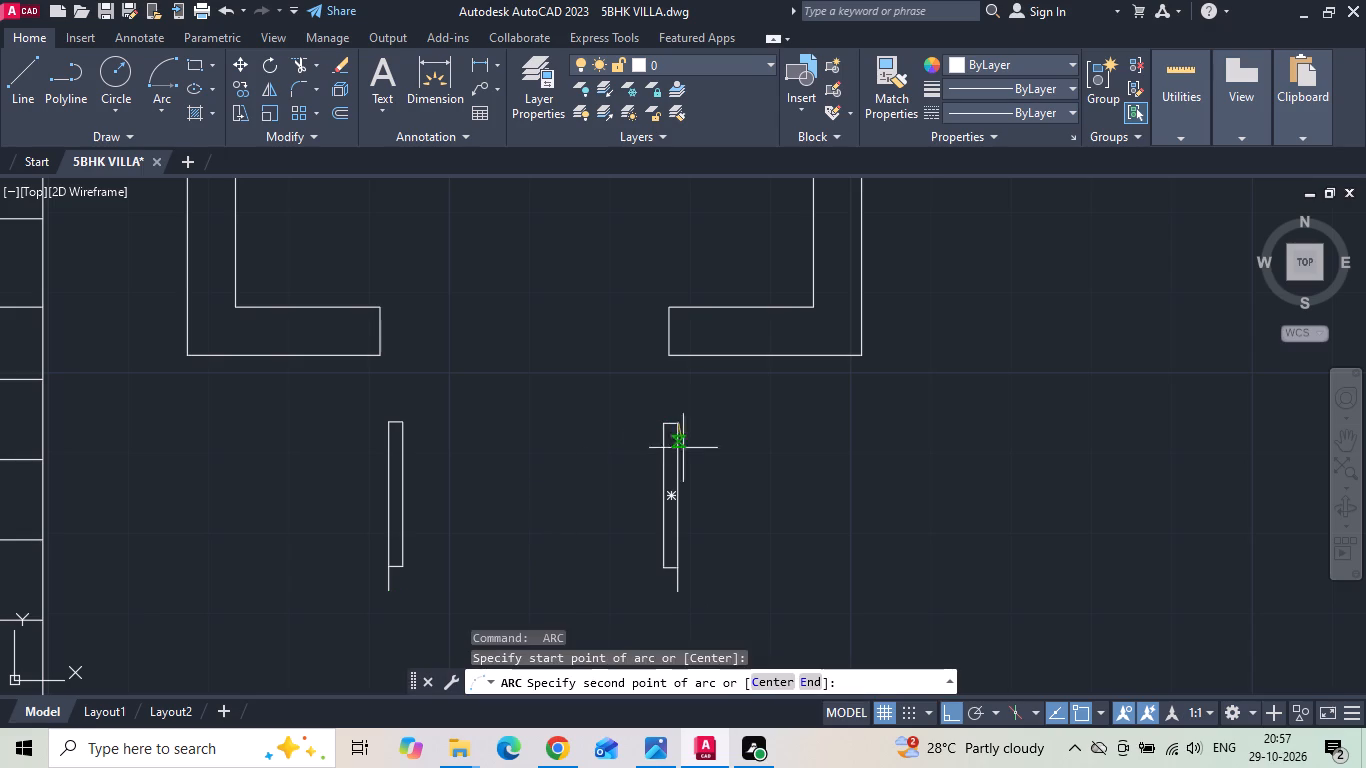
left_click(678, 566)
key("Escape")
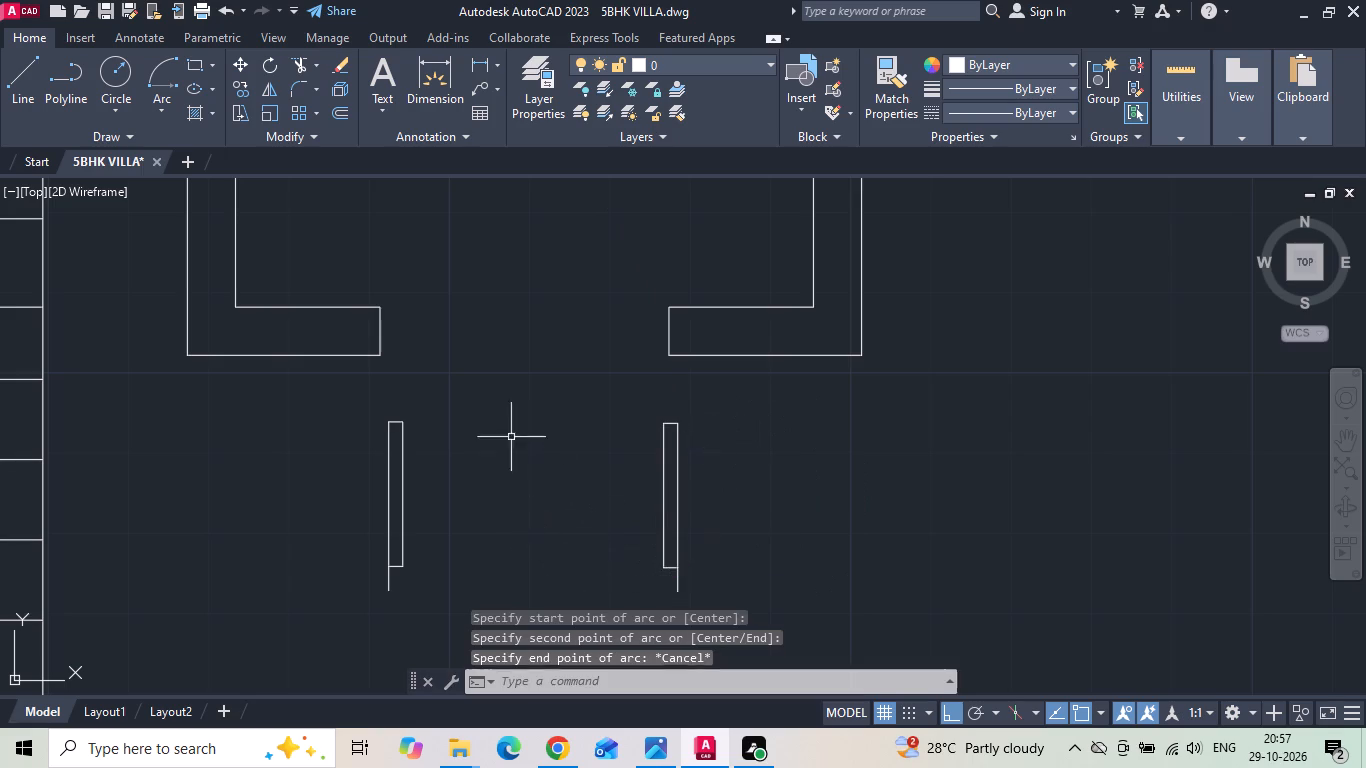
Draw a start-center-end quarter arc from the right leaf's top outer corner, centred on its bottom outer corner, as the door swing.
left_click(167, 110)
left_click(180, 179)
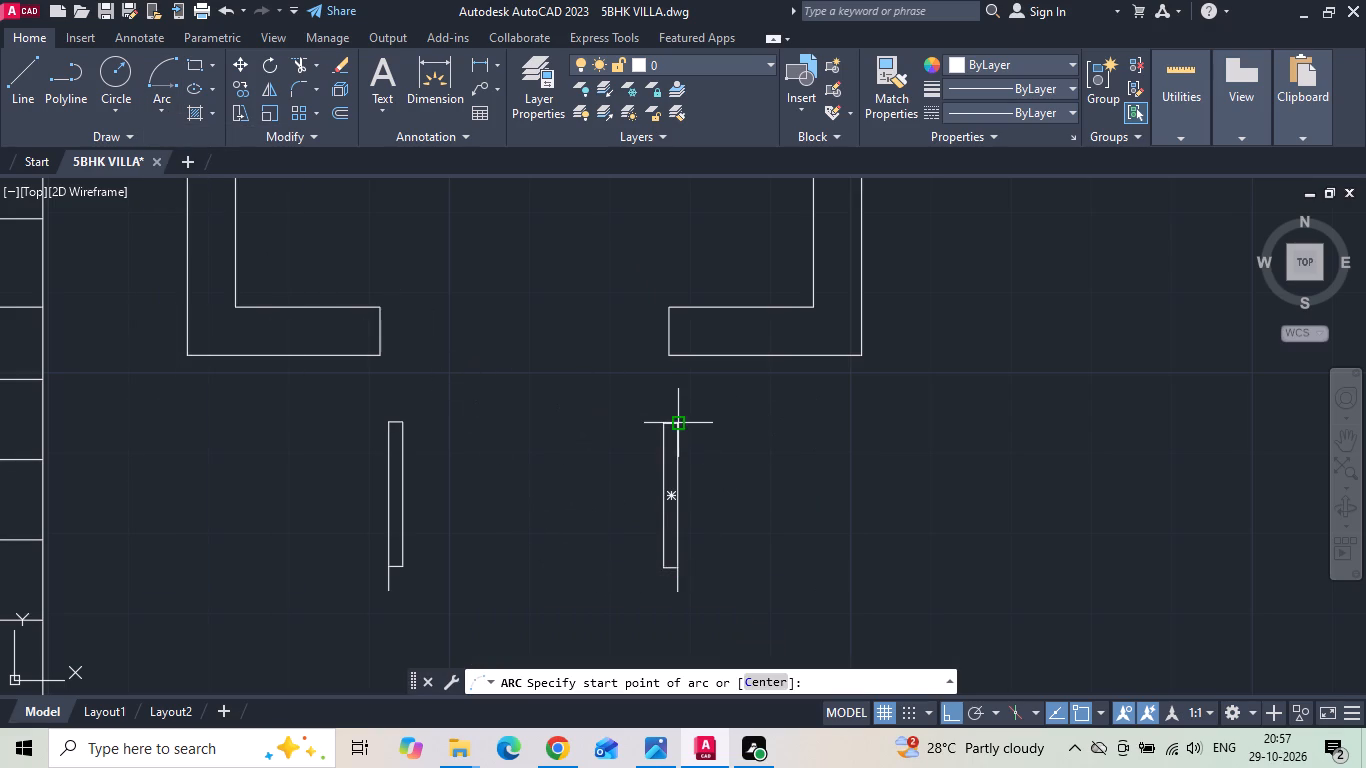
left_click(685, 428)
left_click(680, 570)
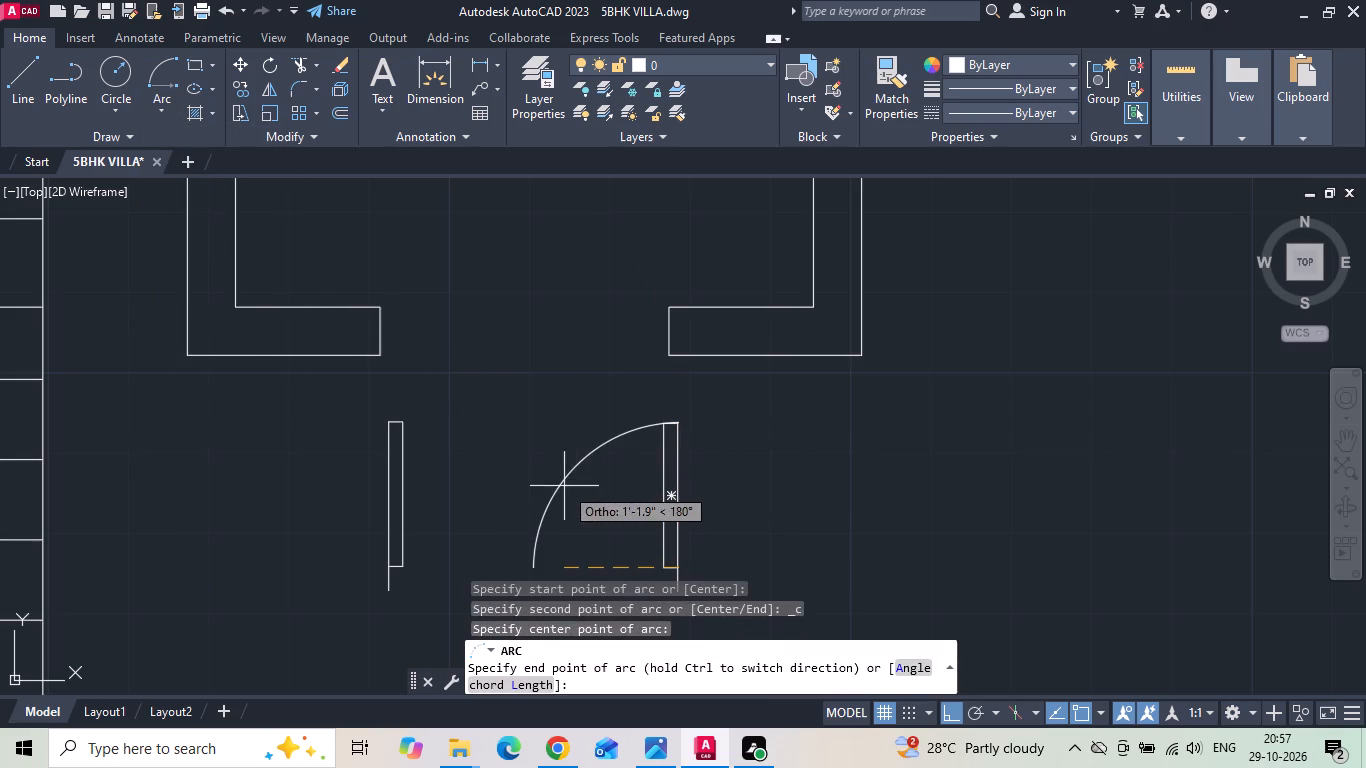
left_click(562, 487)
Mirror the swing arc about the vertical line through its lower end to the left leaf, keeping the original arc.
left_click_drag(597, 489, 553, 472)
left_click(518, 451)
type("MI")
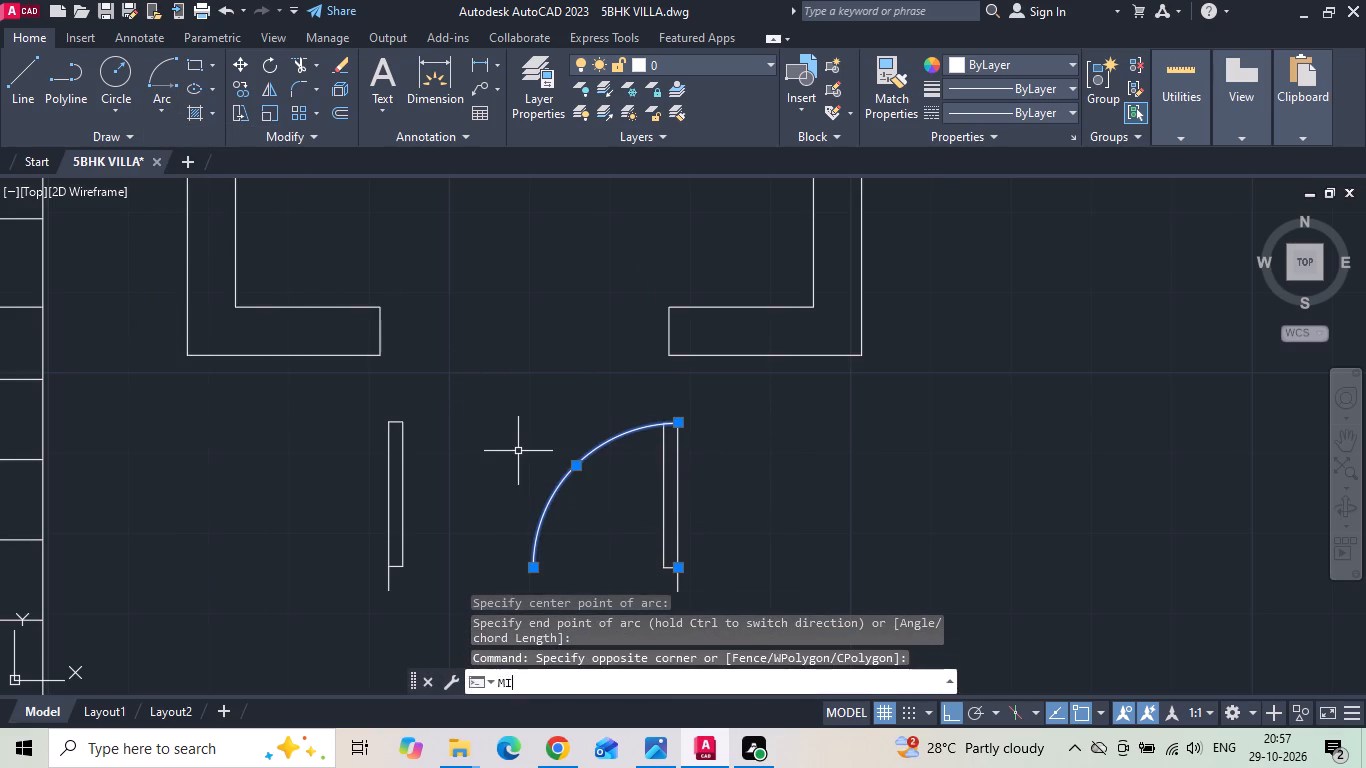
key("space")
left_click(532, 568)
left_click(457, 460)
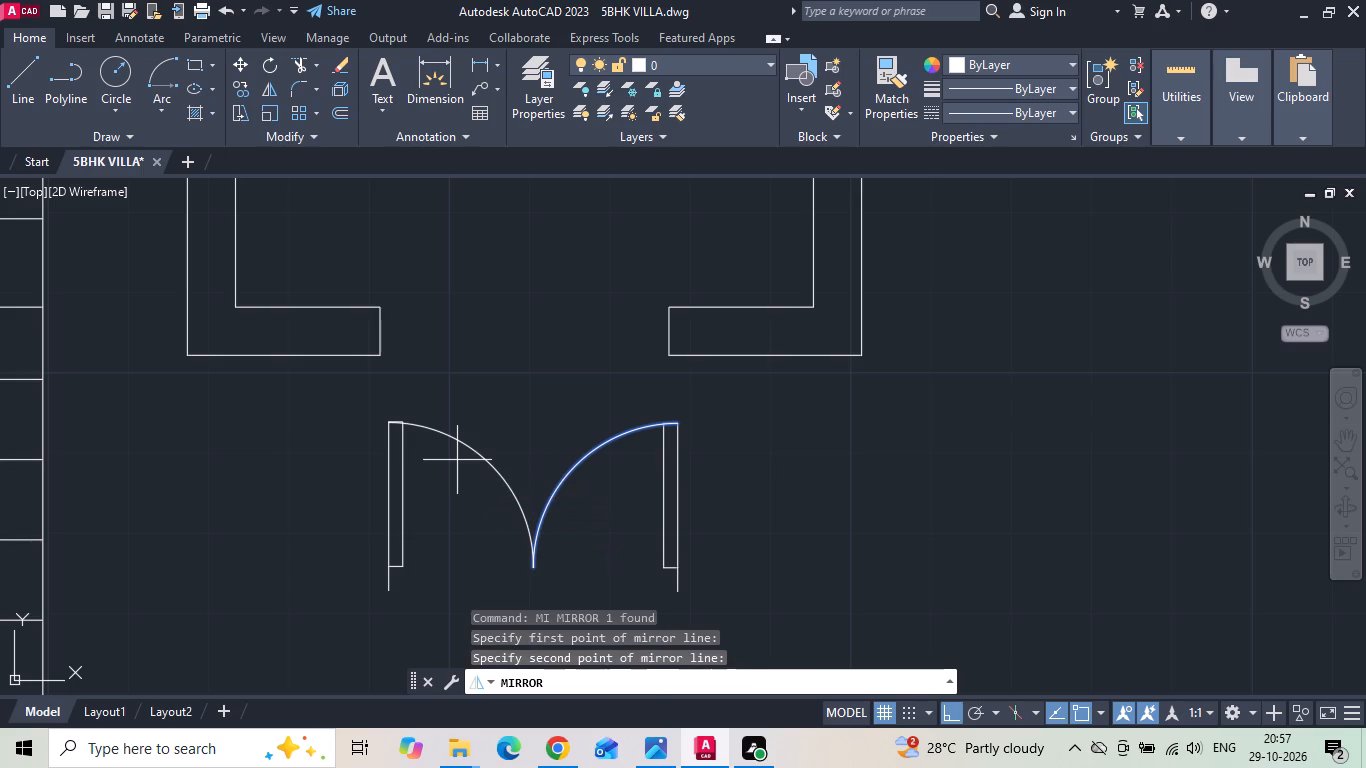
key("n")
key("space")
Move the double door with both swing arcs from its left frame line's lower end to the midpoint of the opening's left jamb.
left_click_drag(735, 422, 574, 507)
left_click(183, 597)
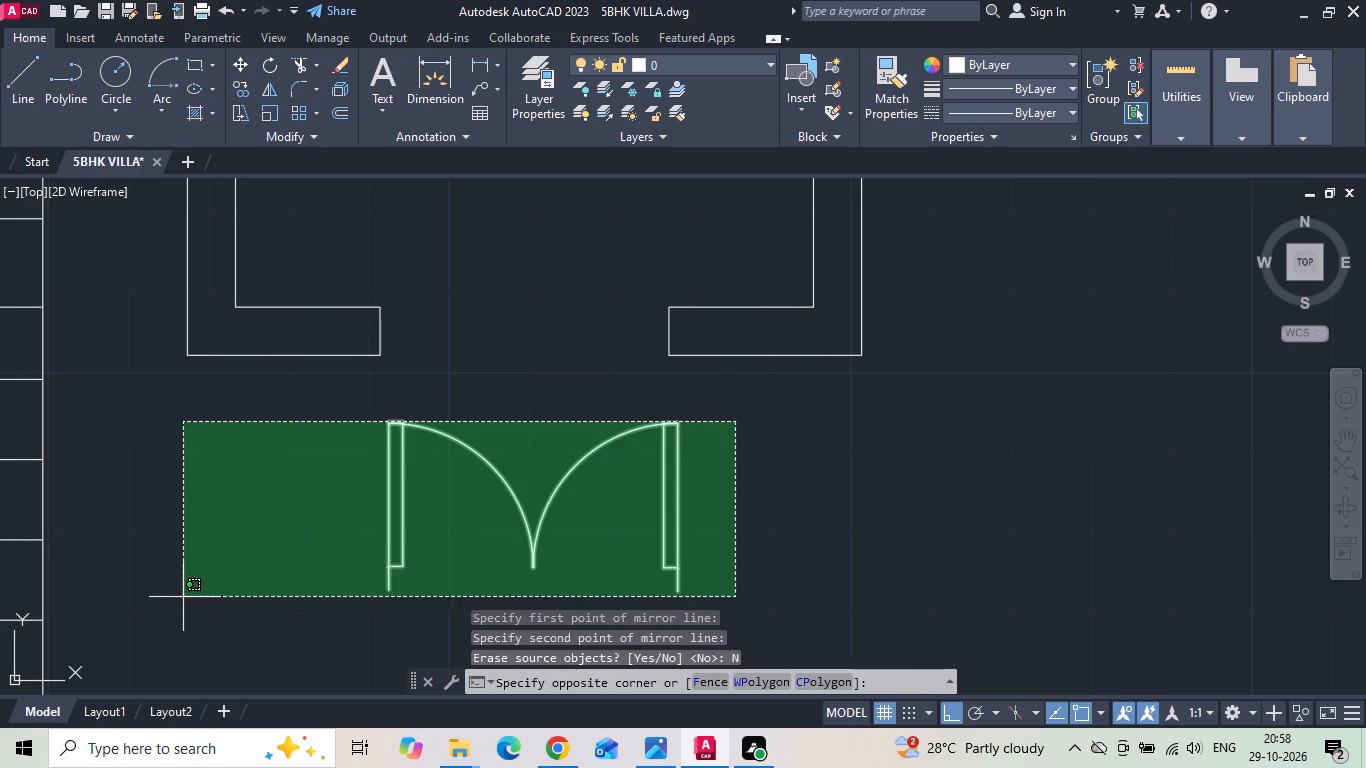
right_click(218, 544)
left_click(273, 215)
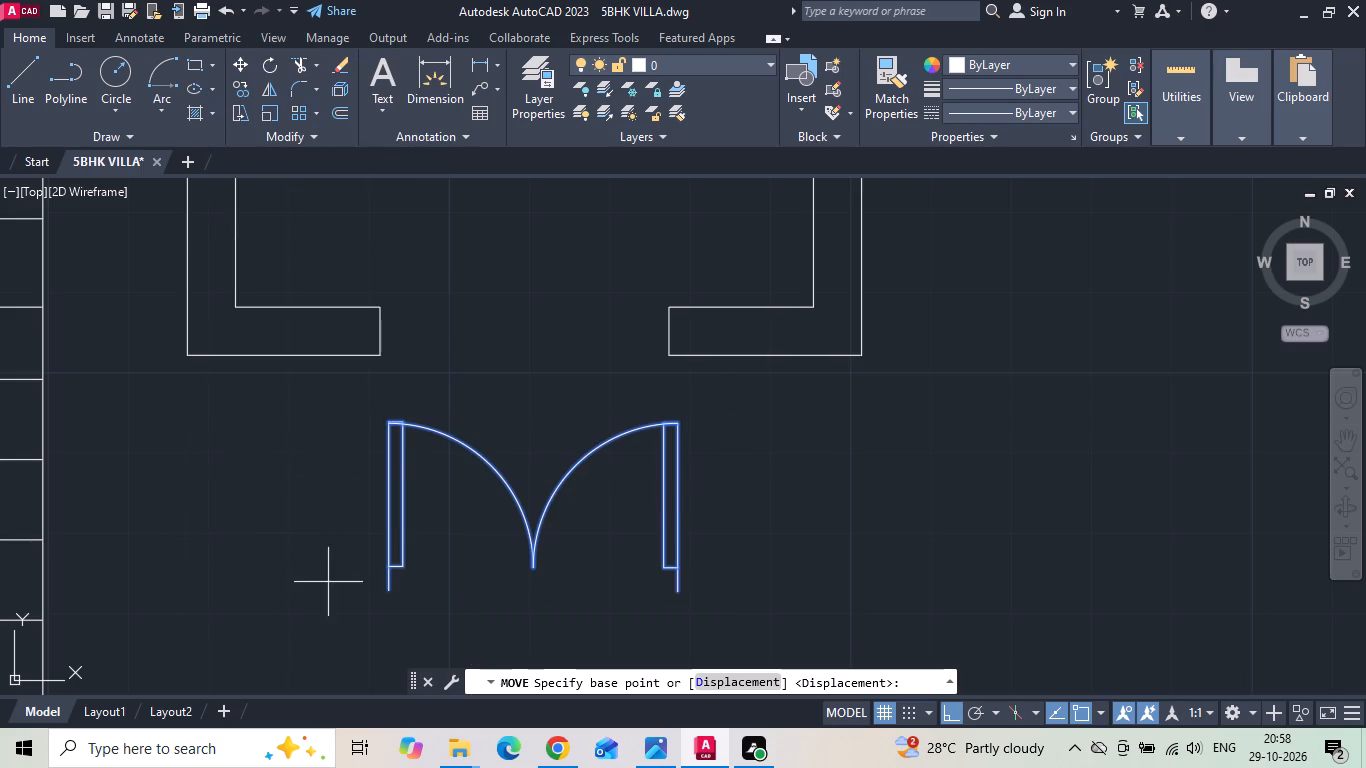
left_click_drag(387, 592, 388, 583)
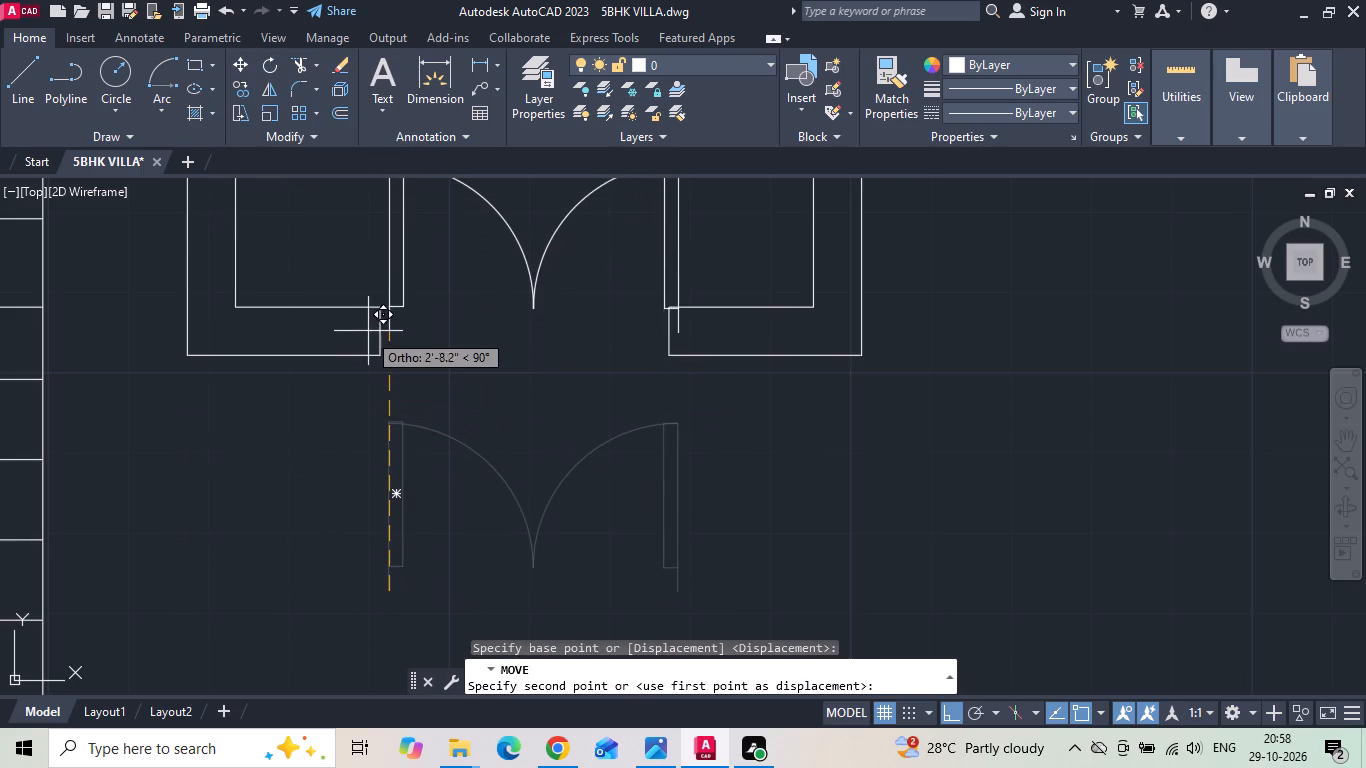
left_click(377, 330)
Add a horizontal linear dimension across the inner width of the ground-floor room beside the staircase and small double-door enclosure.
scroll(439, 369, "down", 4)
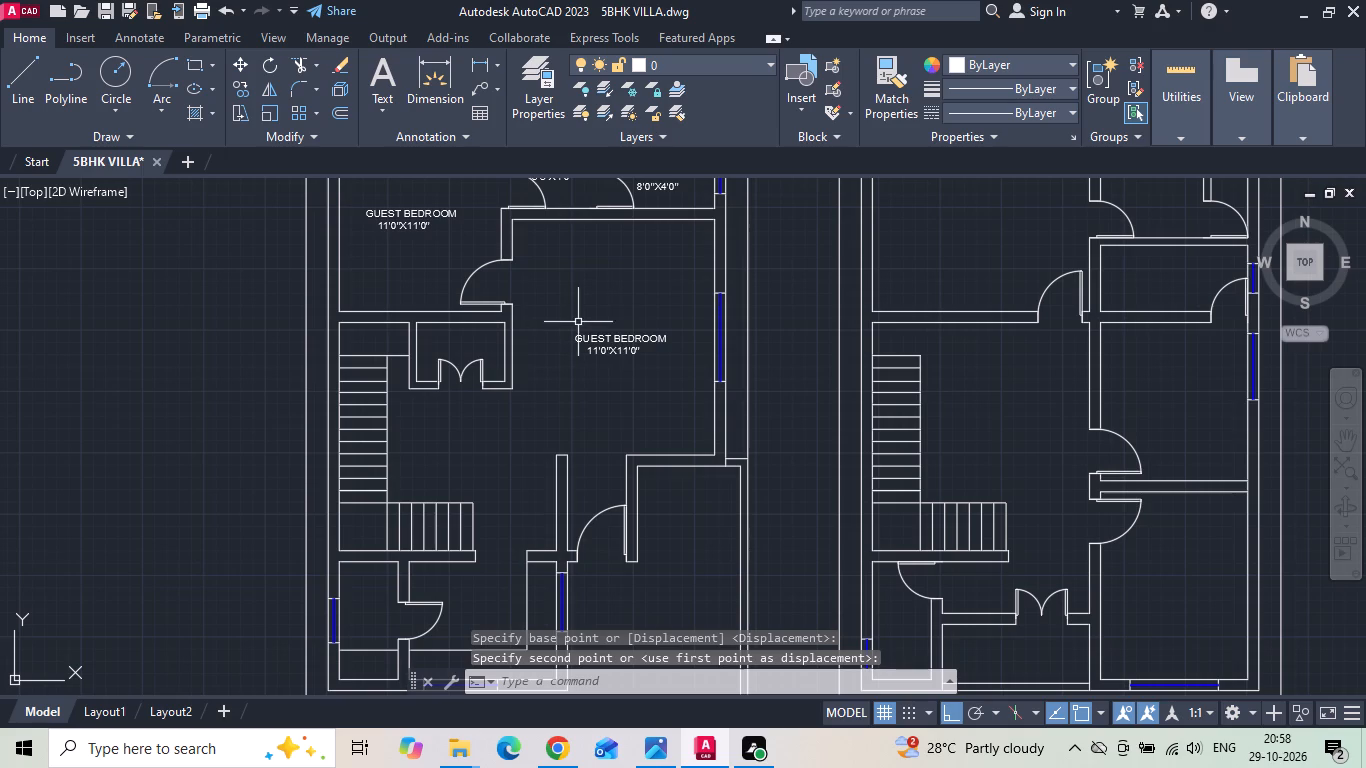
left_click(481, 60)
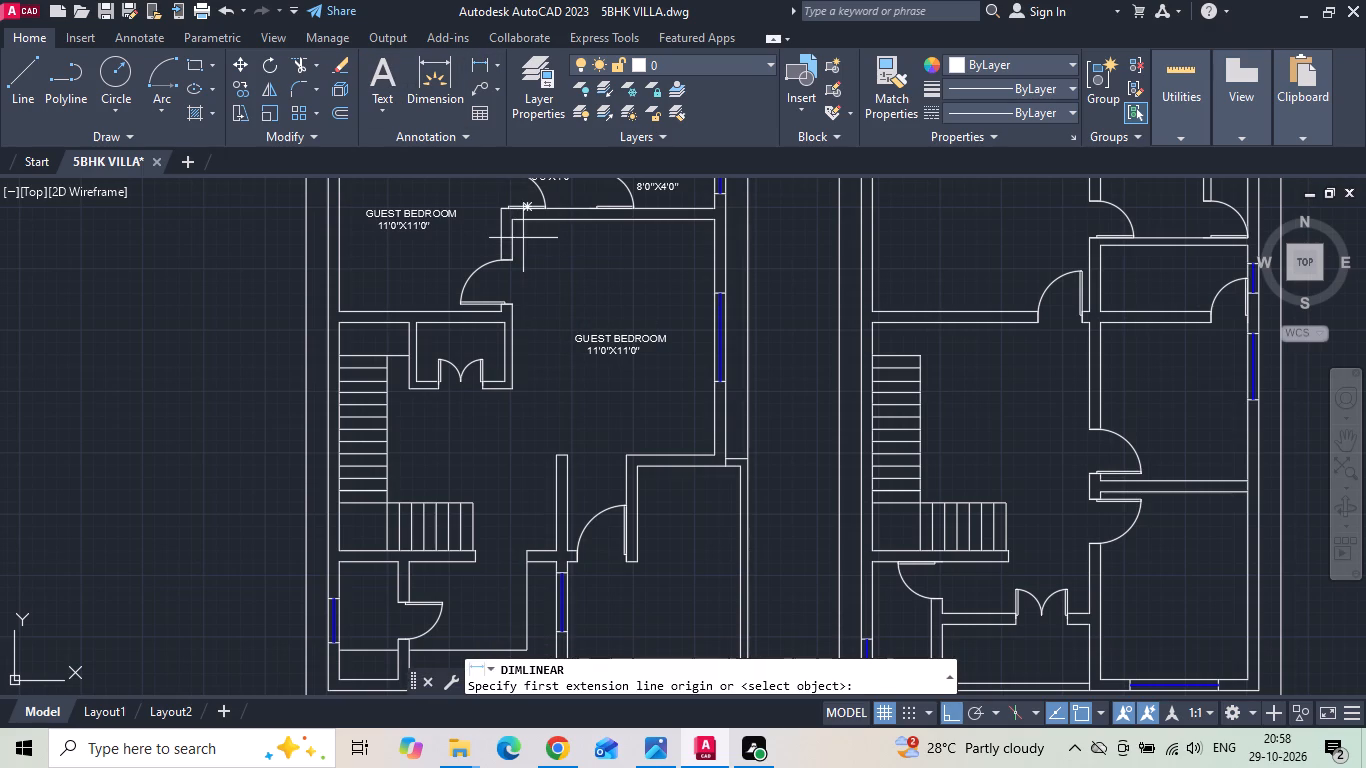
left_click(519, 238)
left_click(717, 239)
left_click(664, 272)
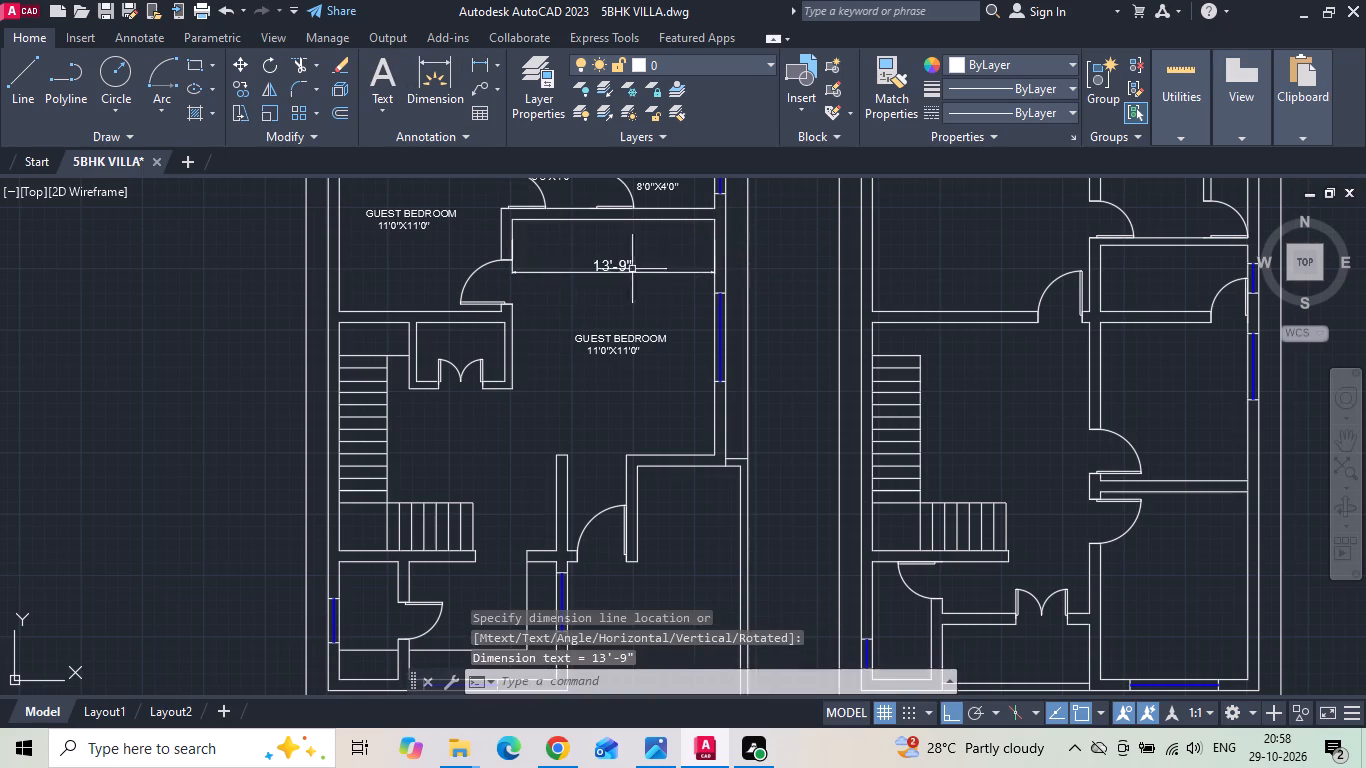
Examine the reference ground floor plan for the dimensioned room's name and size.
scroll(531, 277, "down", 3)
scroll(996, 345, "up", 3)
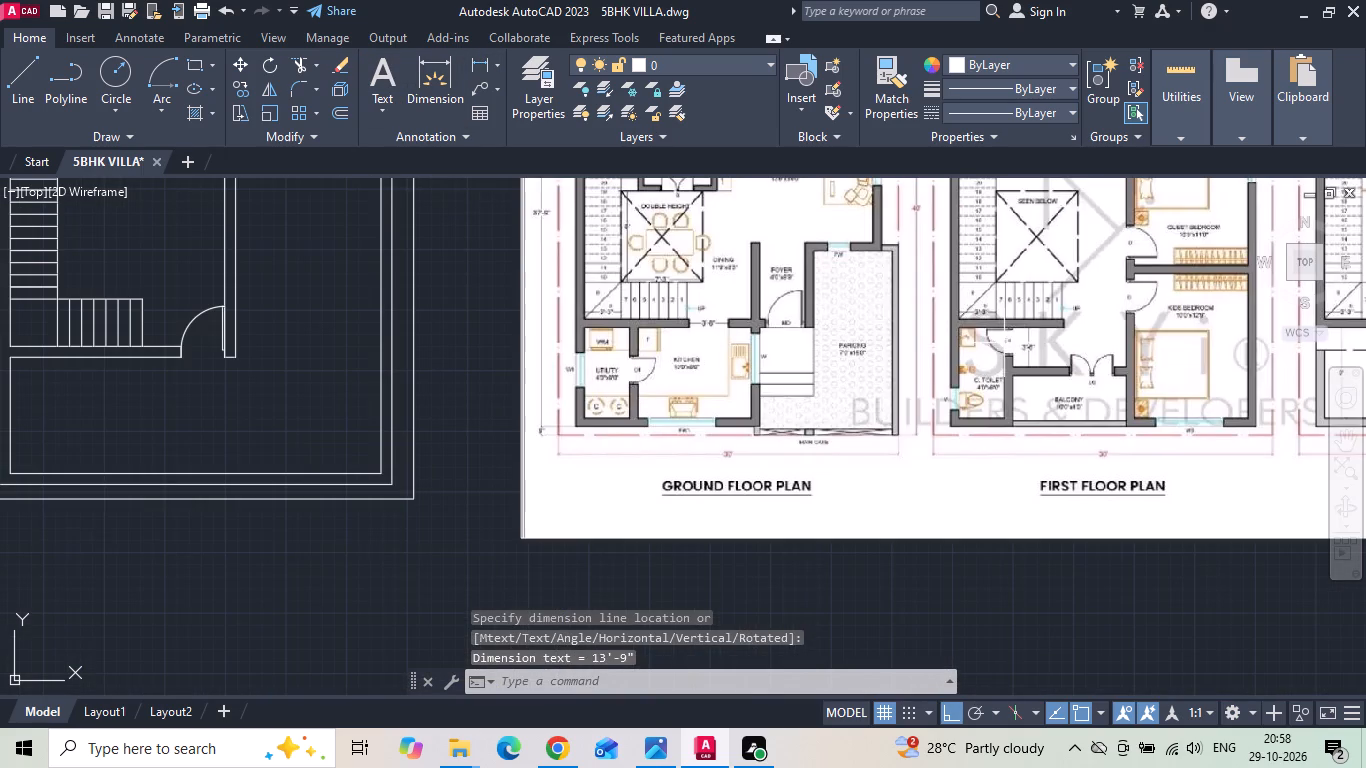
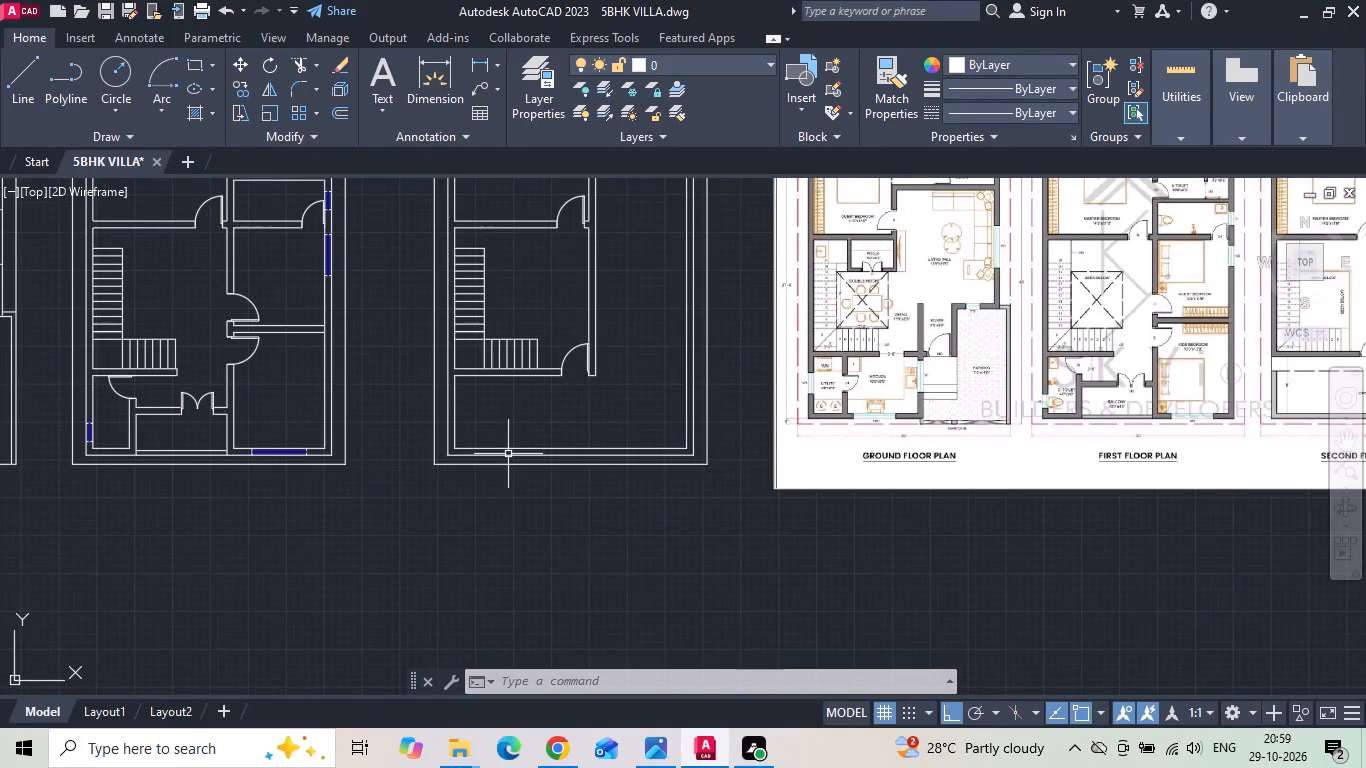
Add a vertical linear dimension between the inner upper and lower walls of the ground-floor room beside the small double-door enclosure.
scroll(510, 460, "down", 1)
middle_click_drag(260, 400, 389, 425)
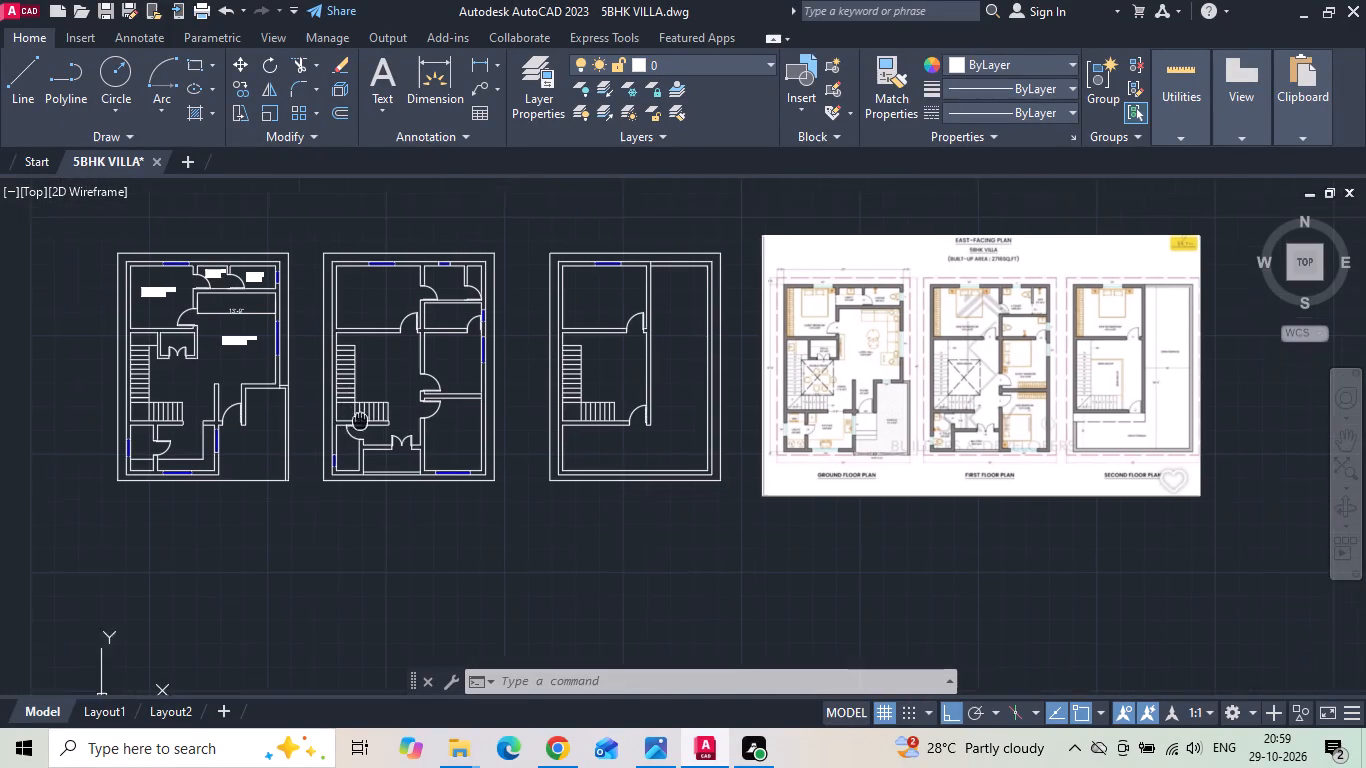
middle_click_drag(389, 425, 479, 445)
scroll(291, 360, "up", 2)
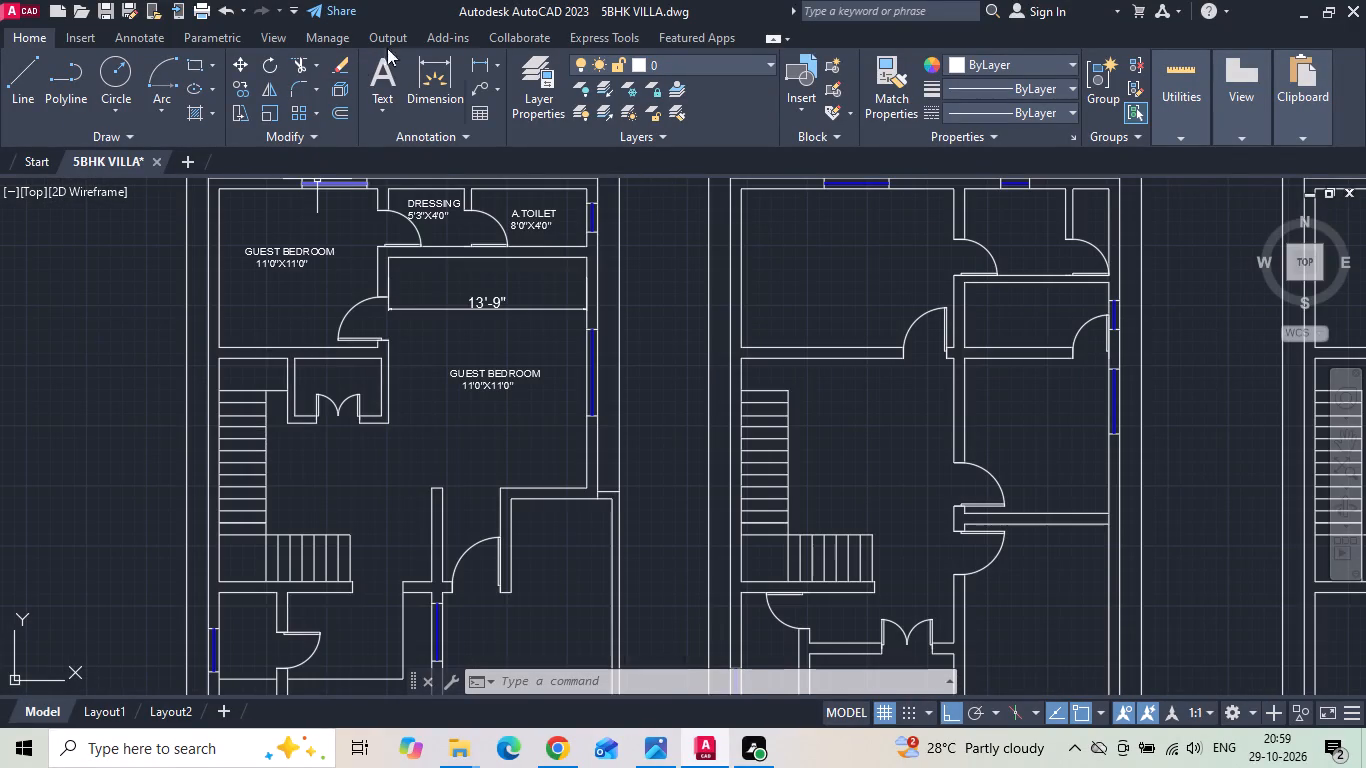
left_click(485, 69)
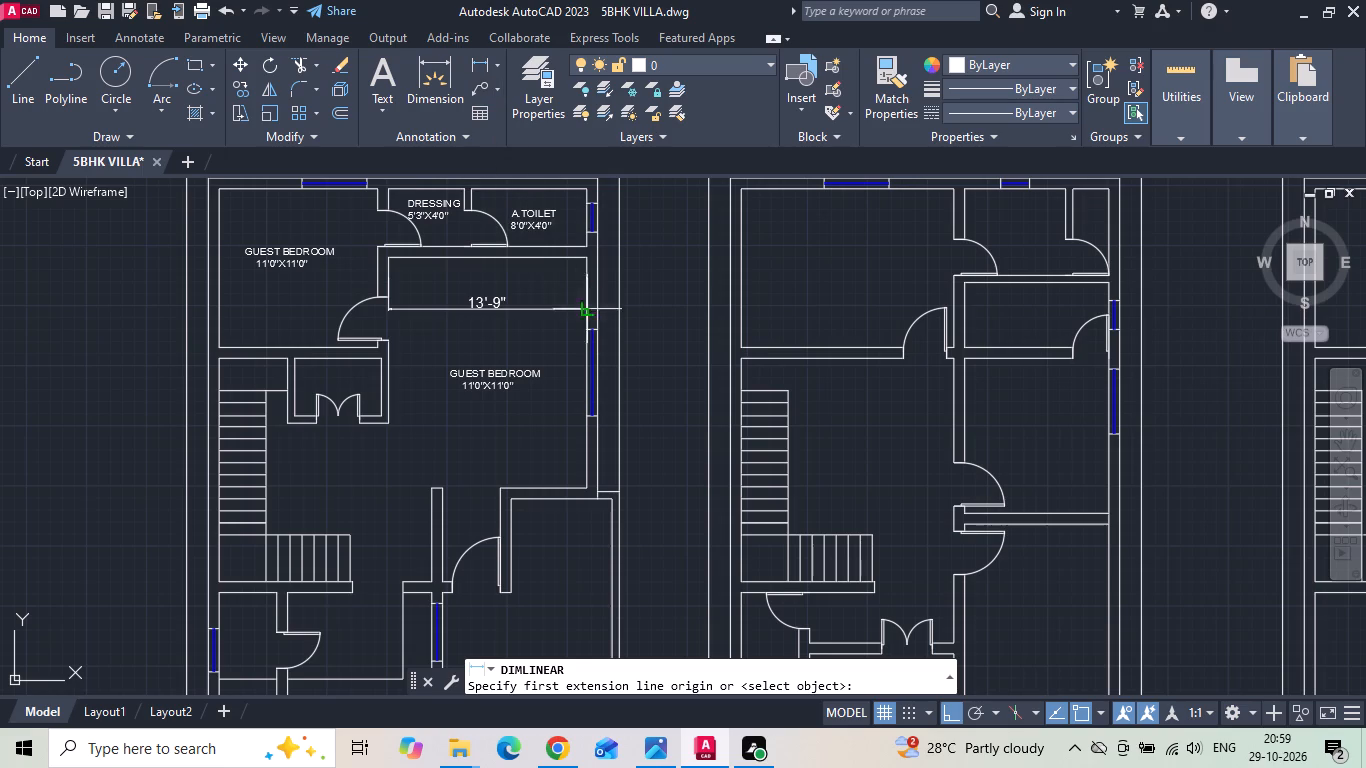
left_click(550, 258)
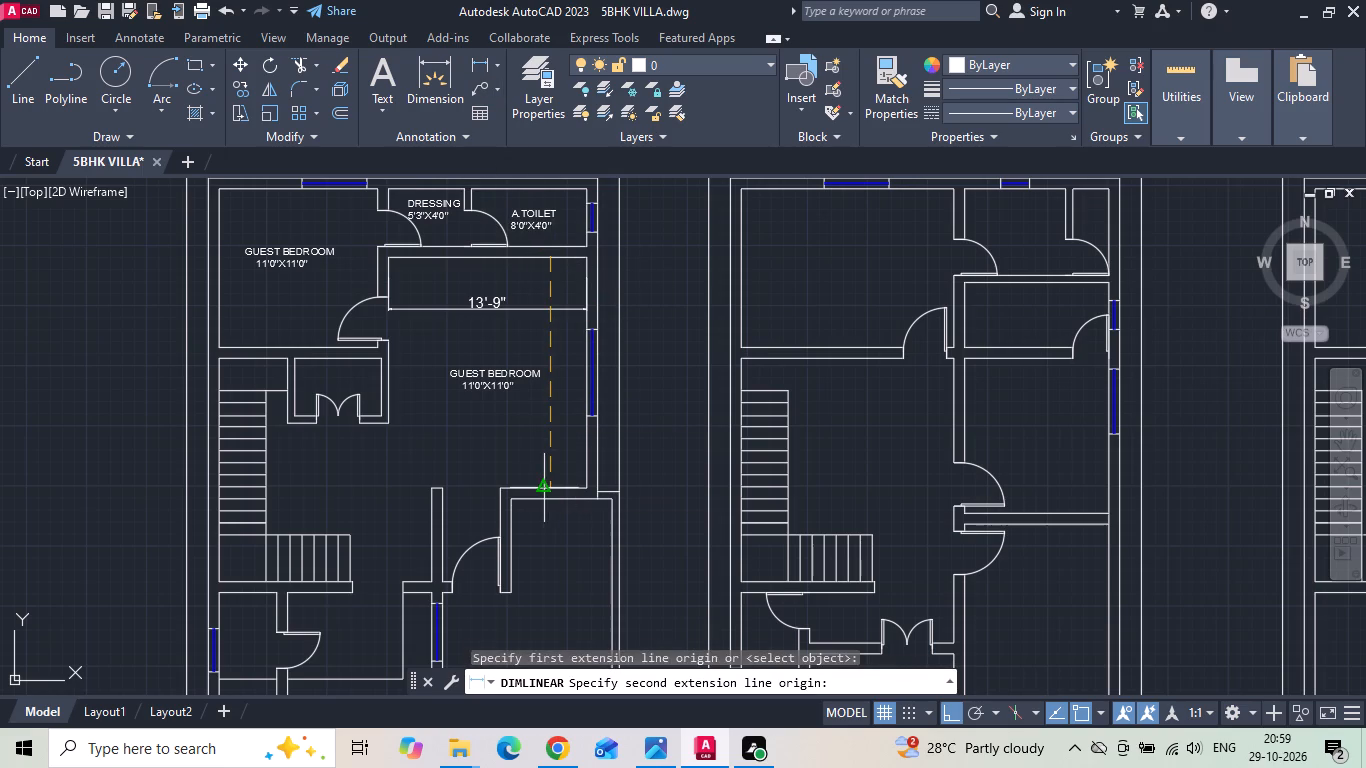
left_click(539, 487)
left_click(564, 437)
Change the name in the copied GUEST BEDROOM label inside the dimensioned room to LIVING HALL.
scroll(457, 381, "up", 1)
double_click(499, 367)
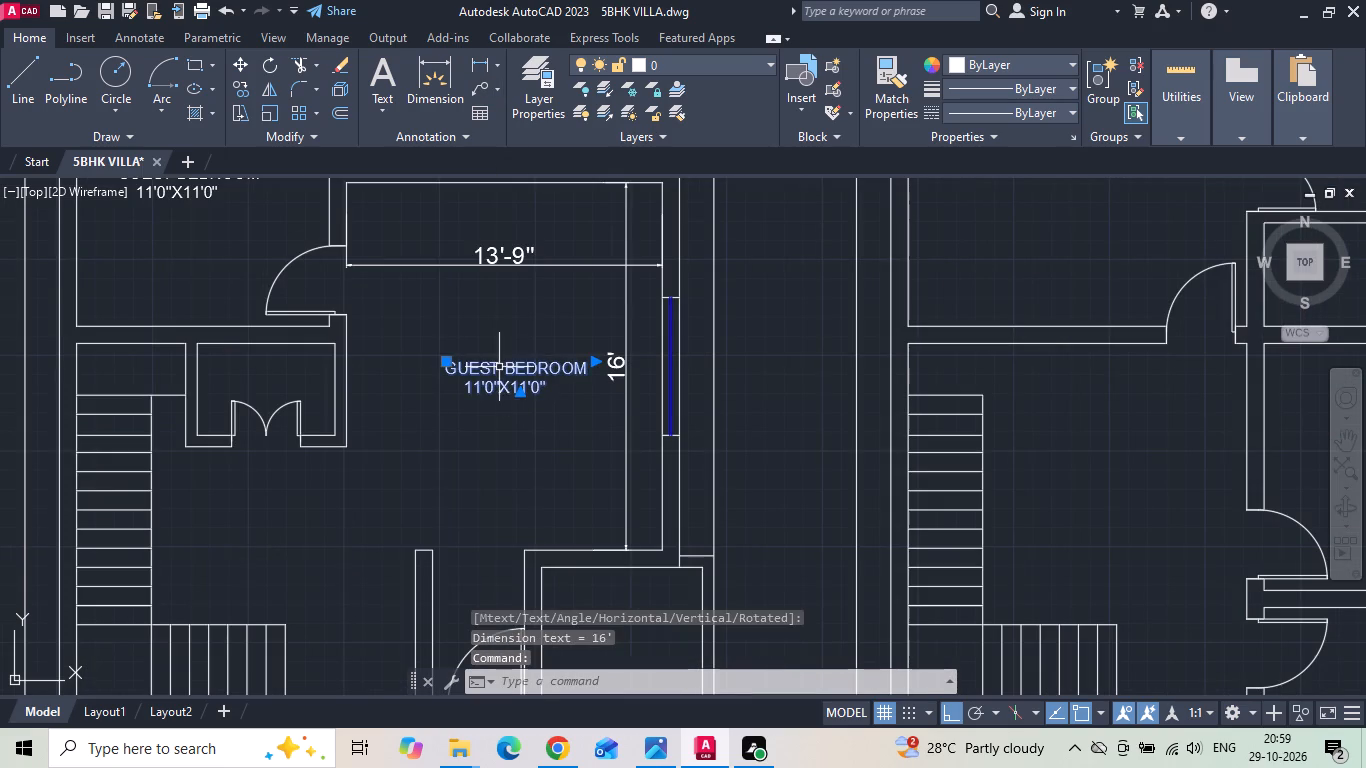
scroll(474, 437, "down", 3)
scroll(1240, 457, "up", 2)
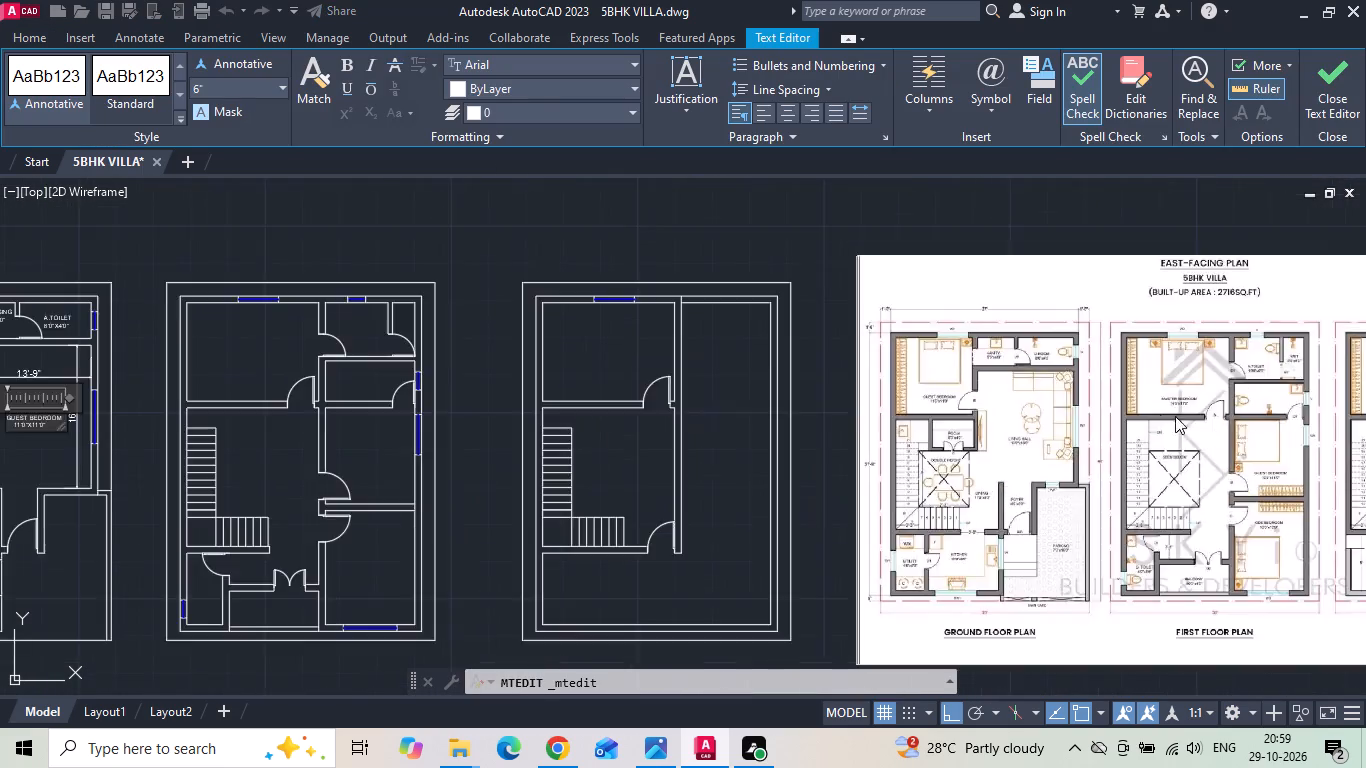
scroll(1175, 416, "up", 2)
scroll(1022, 423, "down", 4)
scroll(435, 471, "up", 3)
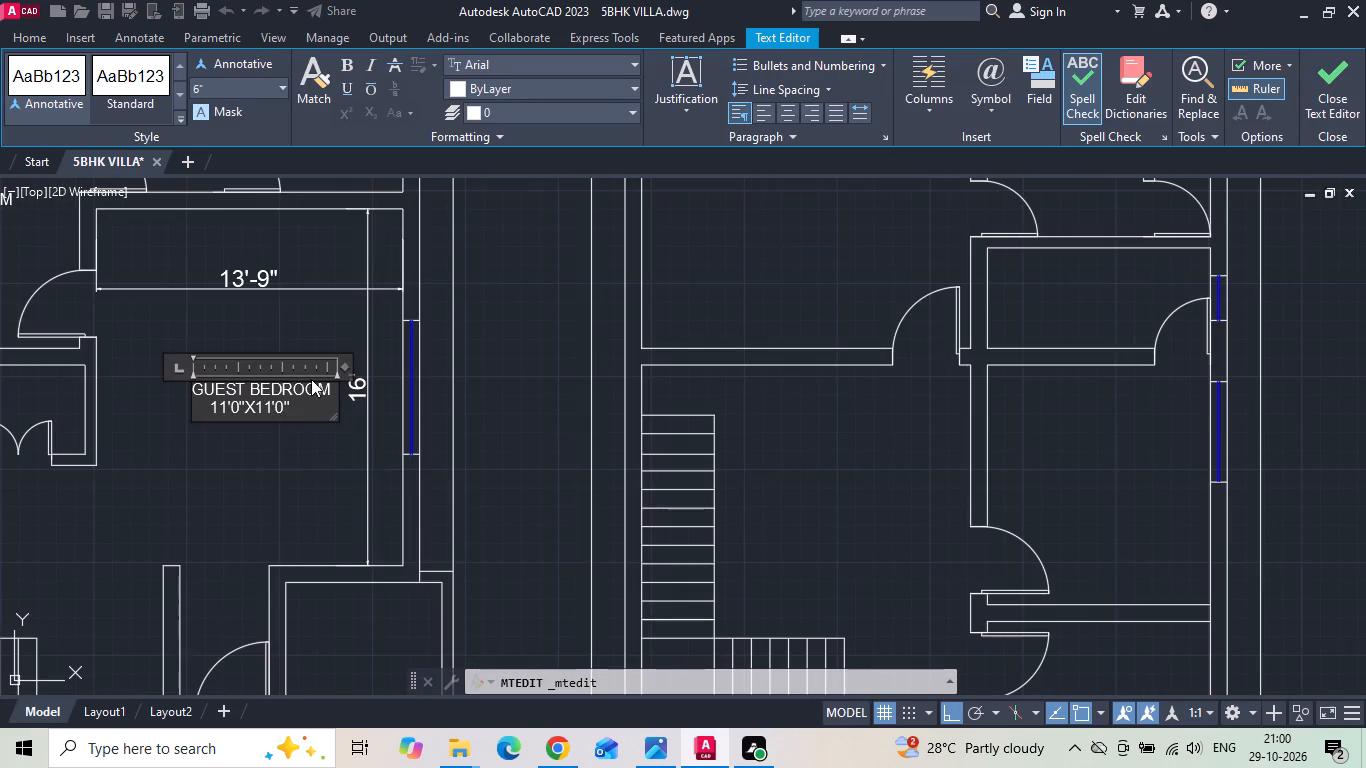
scroll(225, 387, "up", 2)
scroll(469, 407, "down", 1)
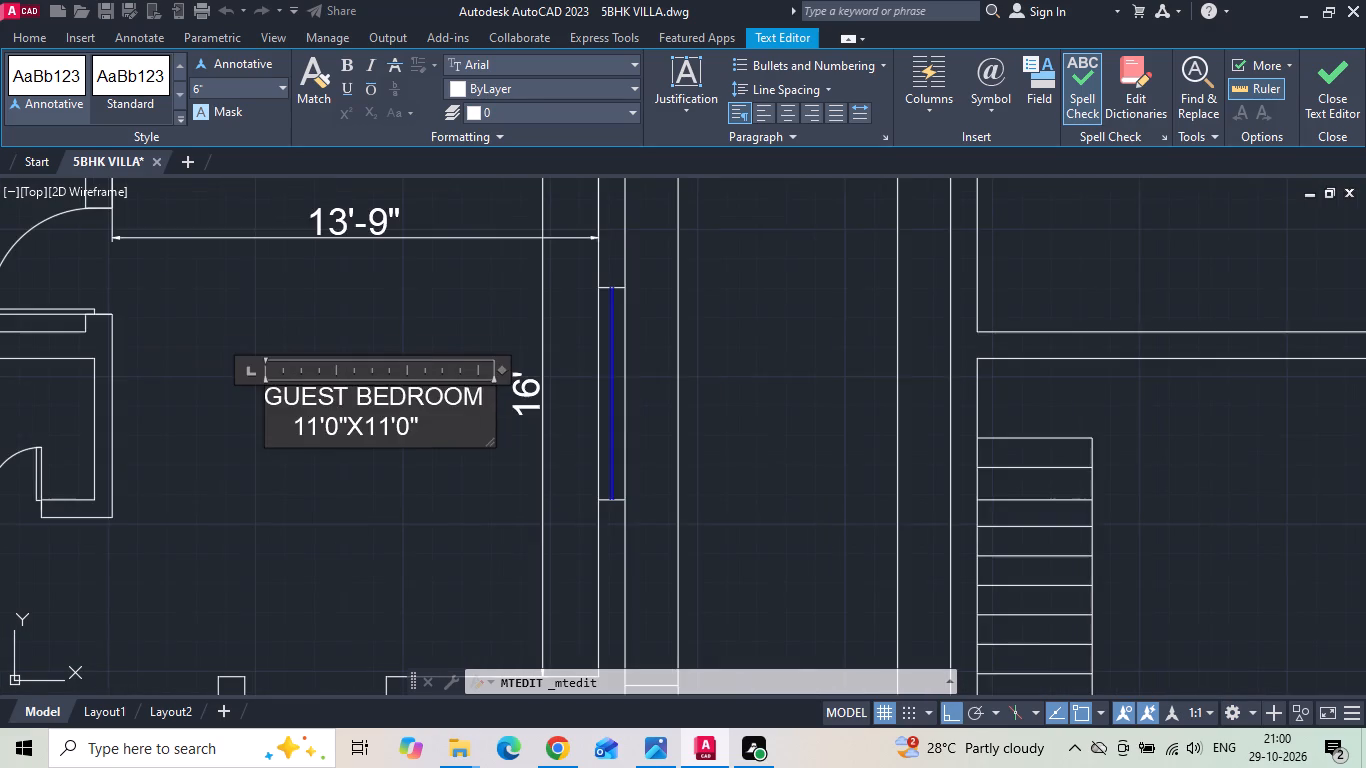
middle_click_drag(317, 446, 576, 480)
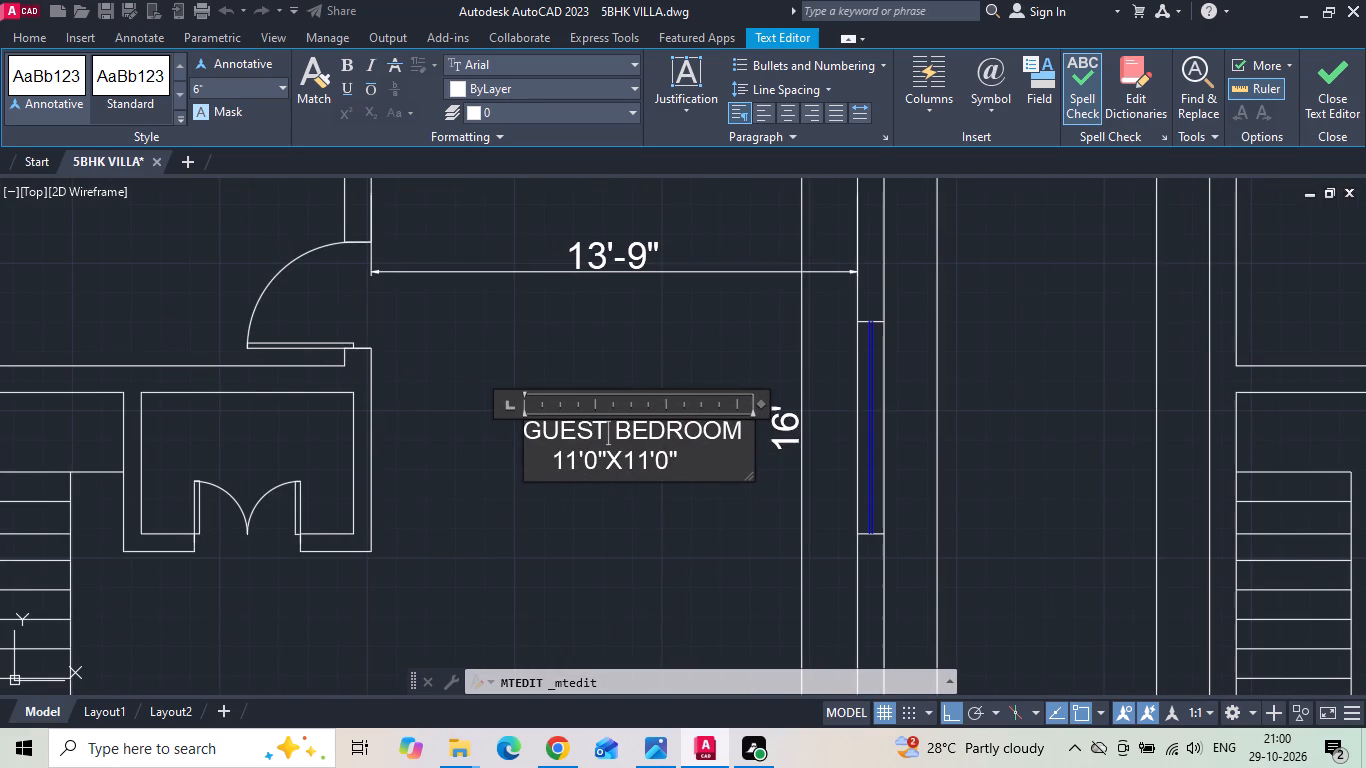
left_click_drag(739, 431, 501, 429)
key("BackSpace")
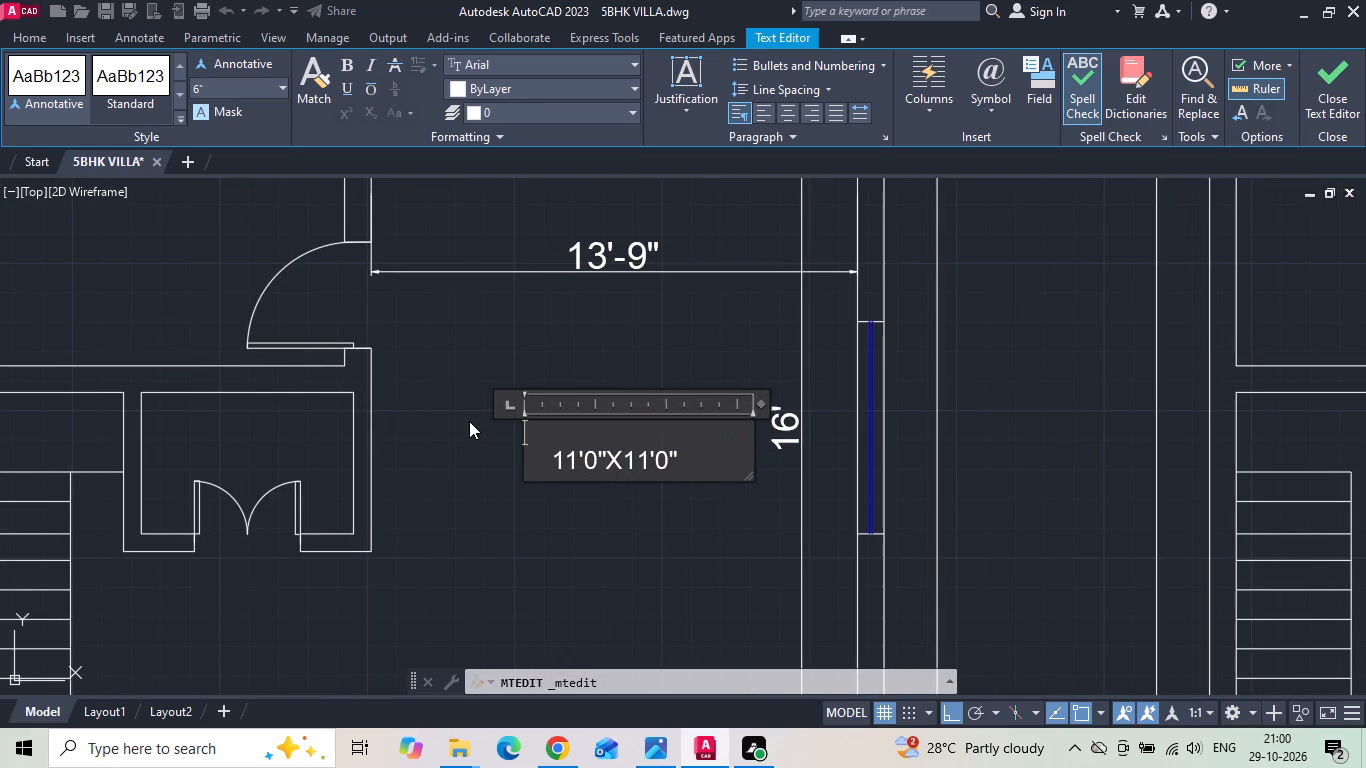
key("k")
key("BackSpace")
type("LIVING HALL")
scroll(467, 421, "down", 1)
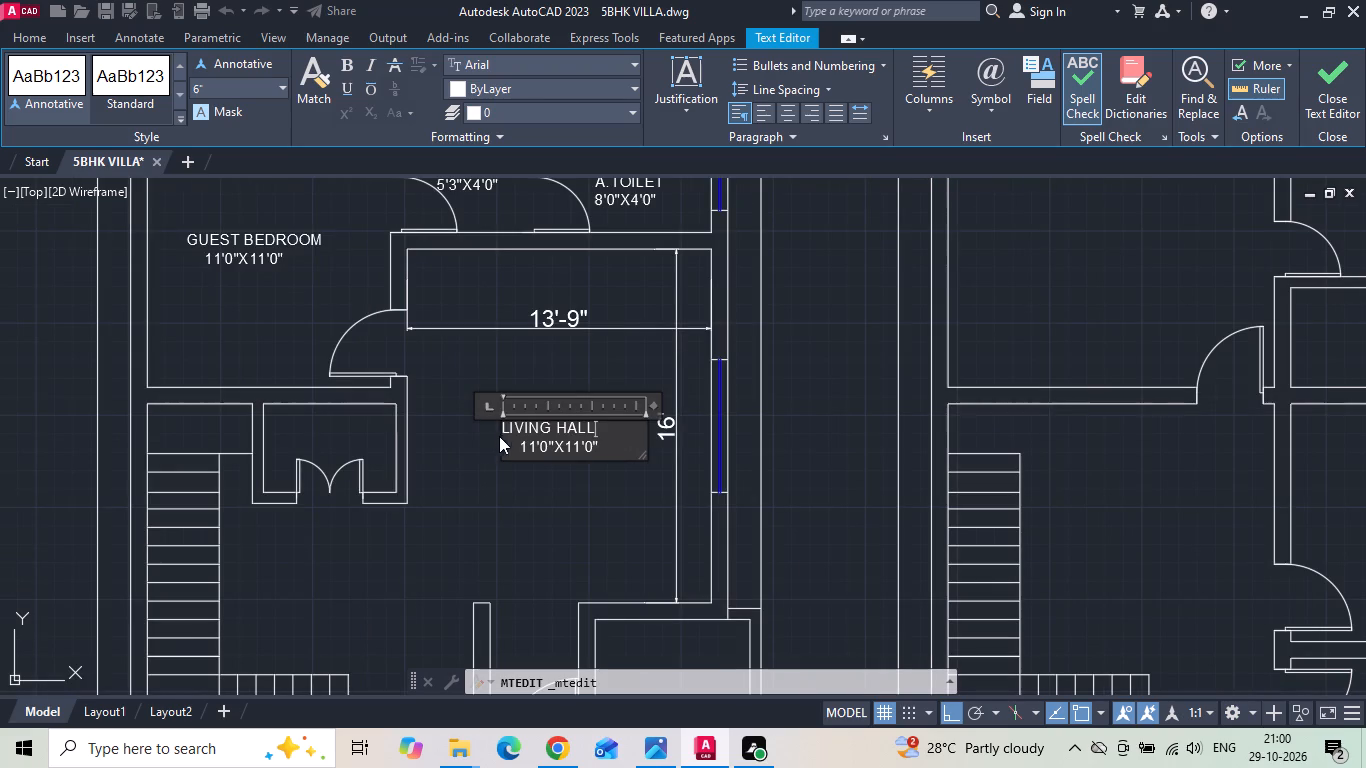
Remove the leading spaces from the LIVING HALL label's size line and set the size to 13'9"X16'0".
left_click(519, 447)
key("BackSpace")
key("BackSpace")
key("BackSpace")
key("BackSpace")
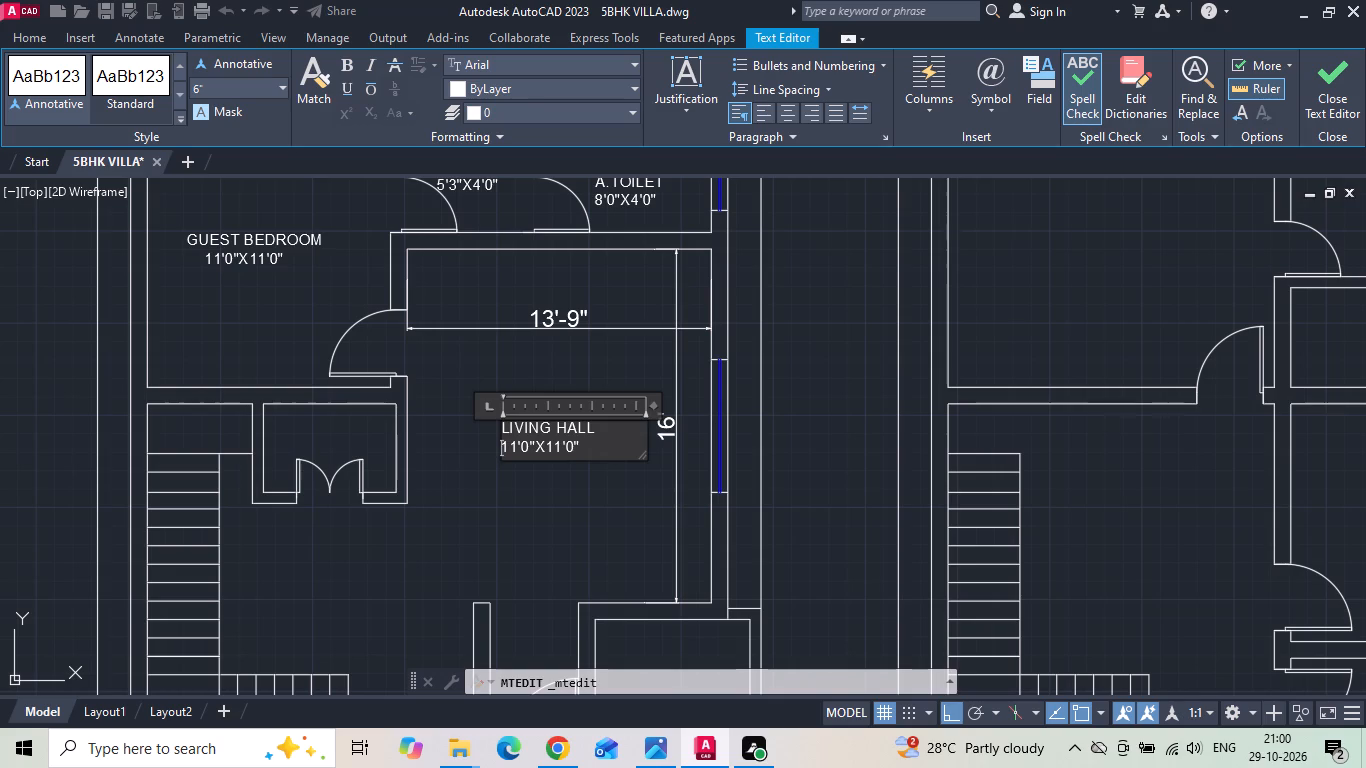
left_click(513, 452)
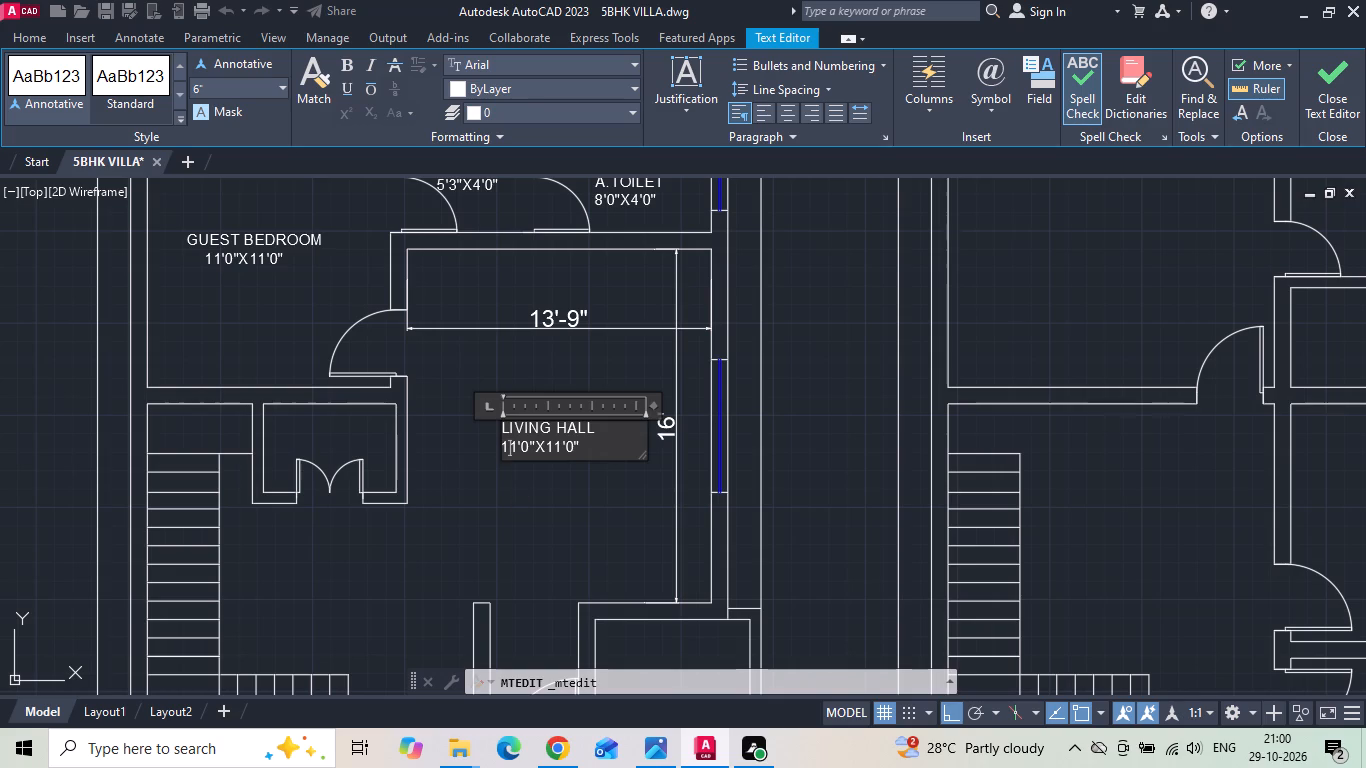
left_click(516, 445)
key("BackSpace")
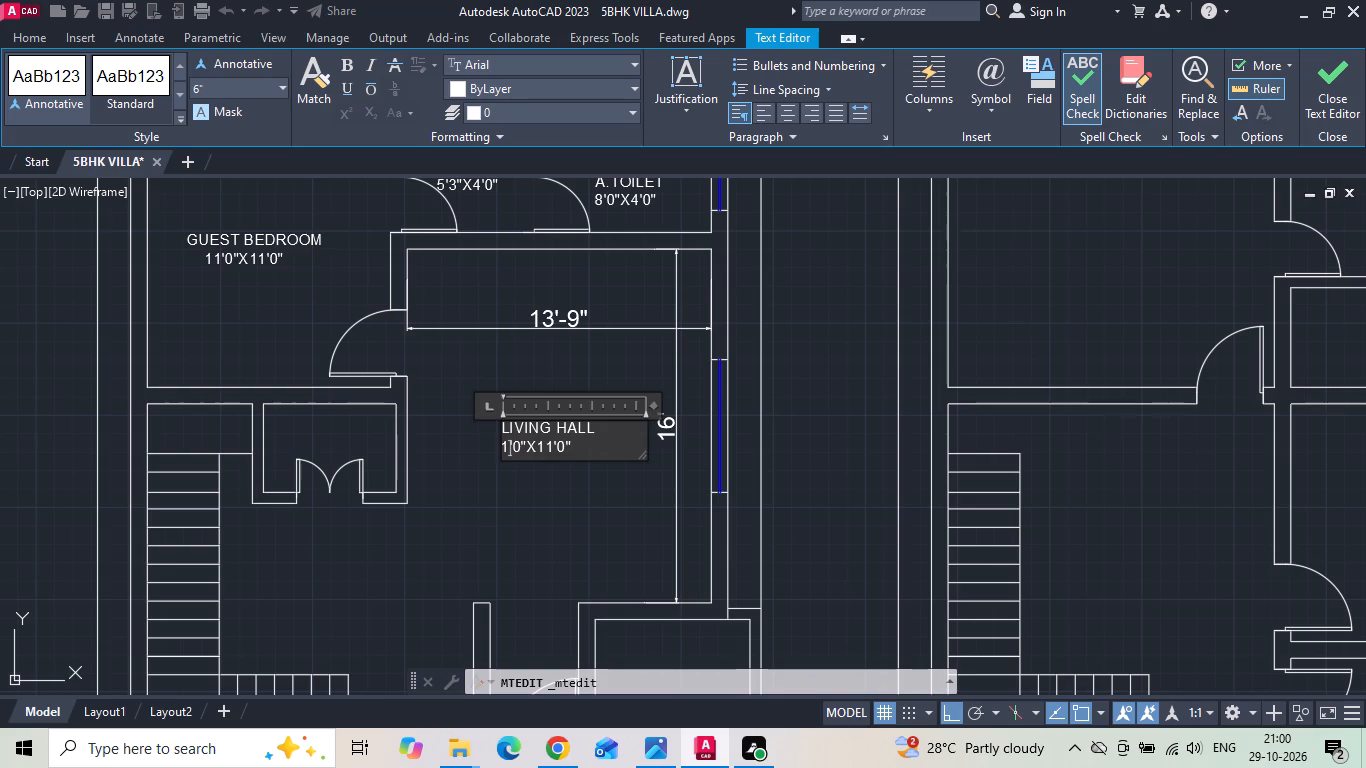
key("3")
left_click(525, 454)
left_click(527, 453)
key("BackSpace")
key("9")
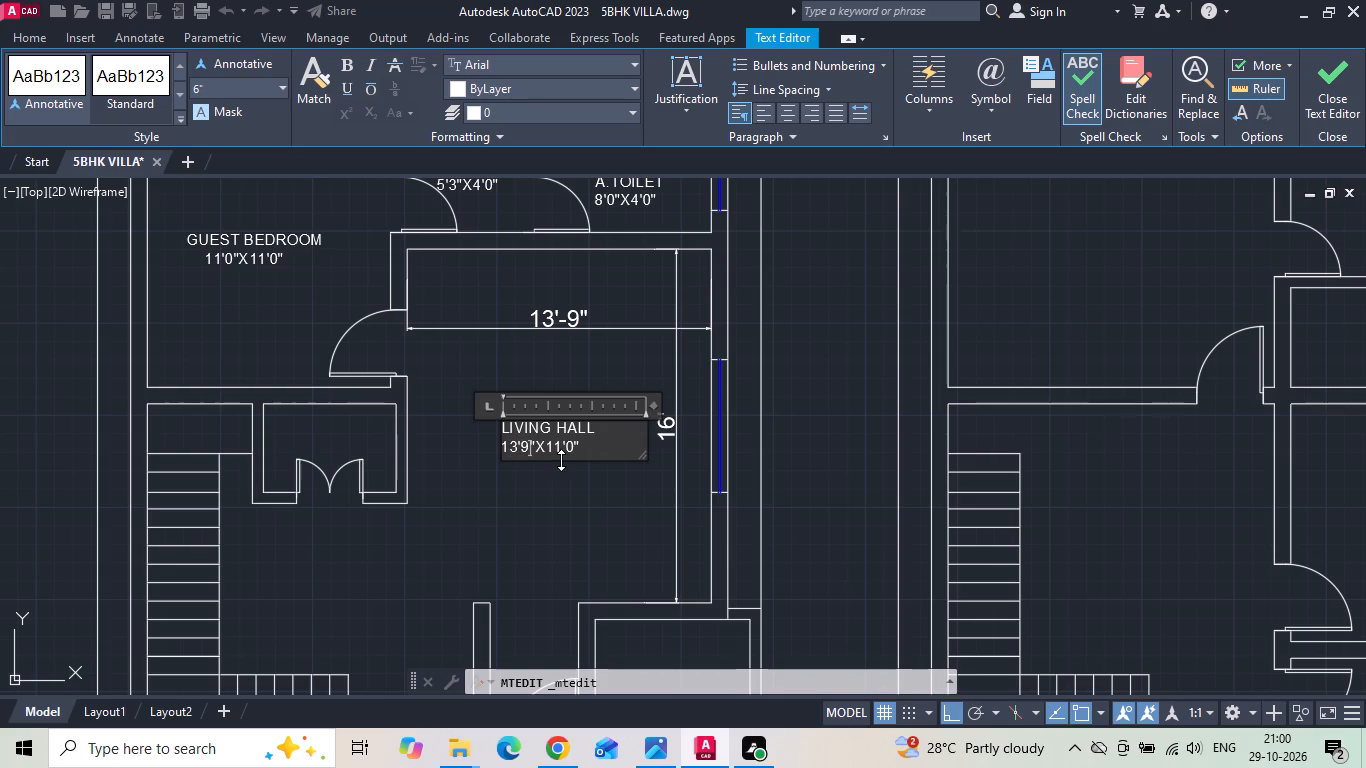
left_click(563, 456)
left_click(559, 441)
key("BackSpace")
key("6")
left_click(567, 509)
Erase the horizontal and vertical dimensions inside the living hall.
left_click_drag(689, 303, 685, 330)
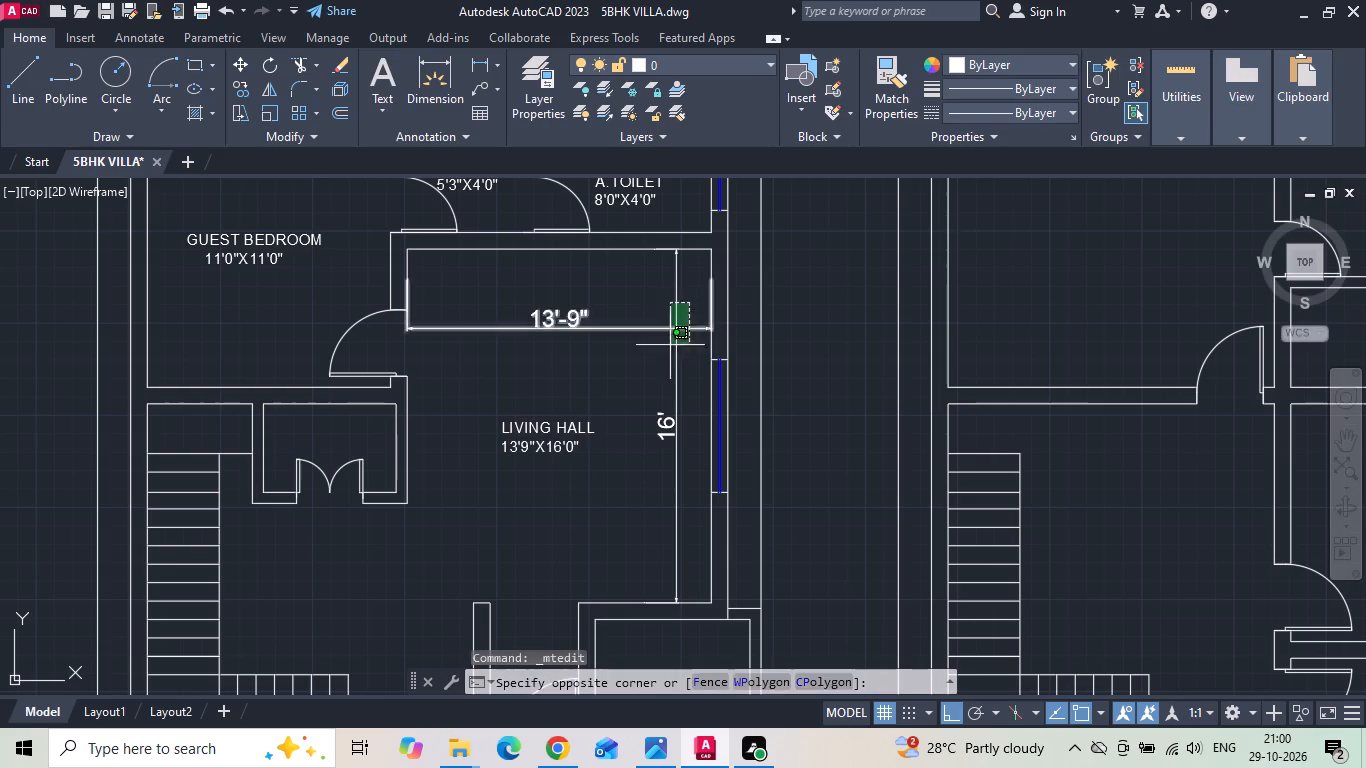
left_click(668, 346)
key("Delete")
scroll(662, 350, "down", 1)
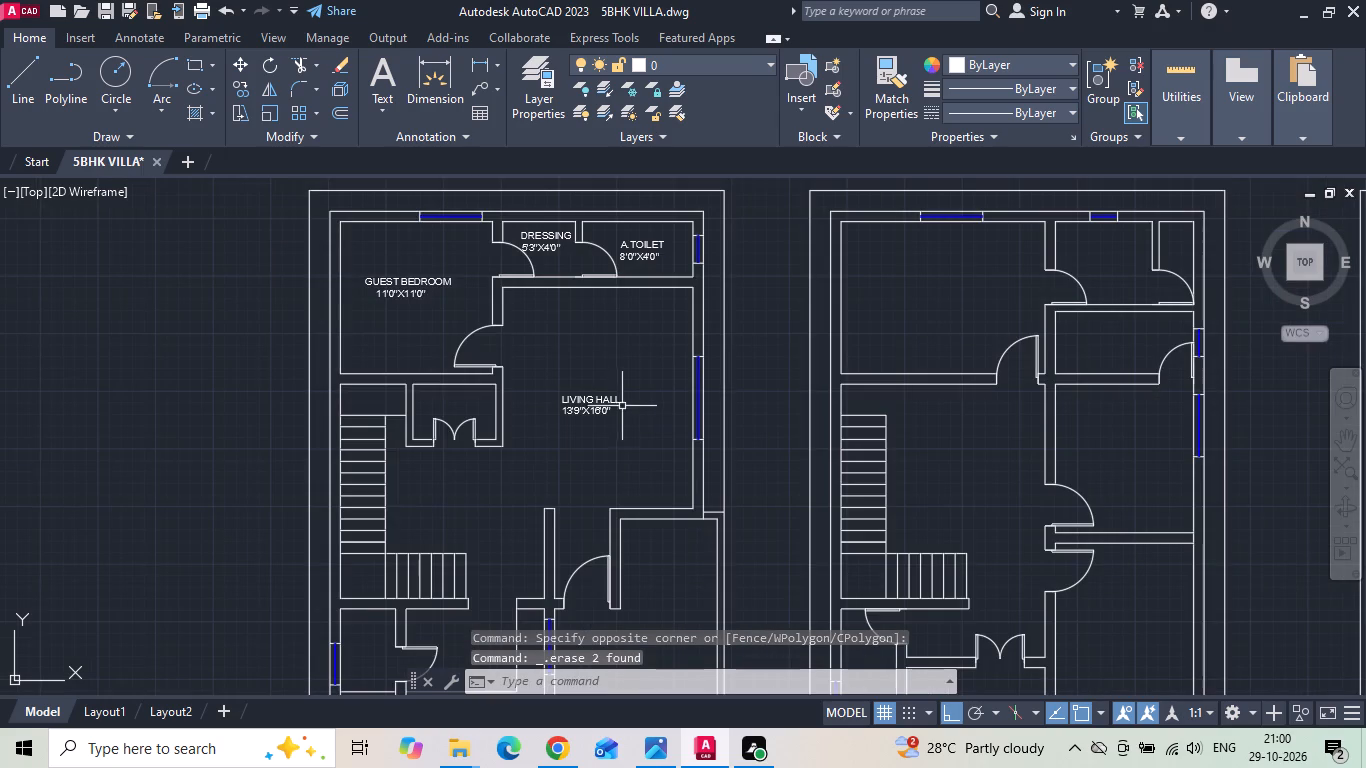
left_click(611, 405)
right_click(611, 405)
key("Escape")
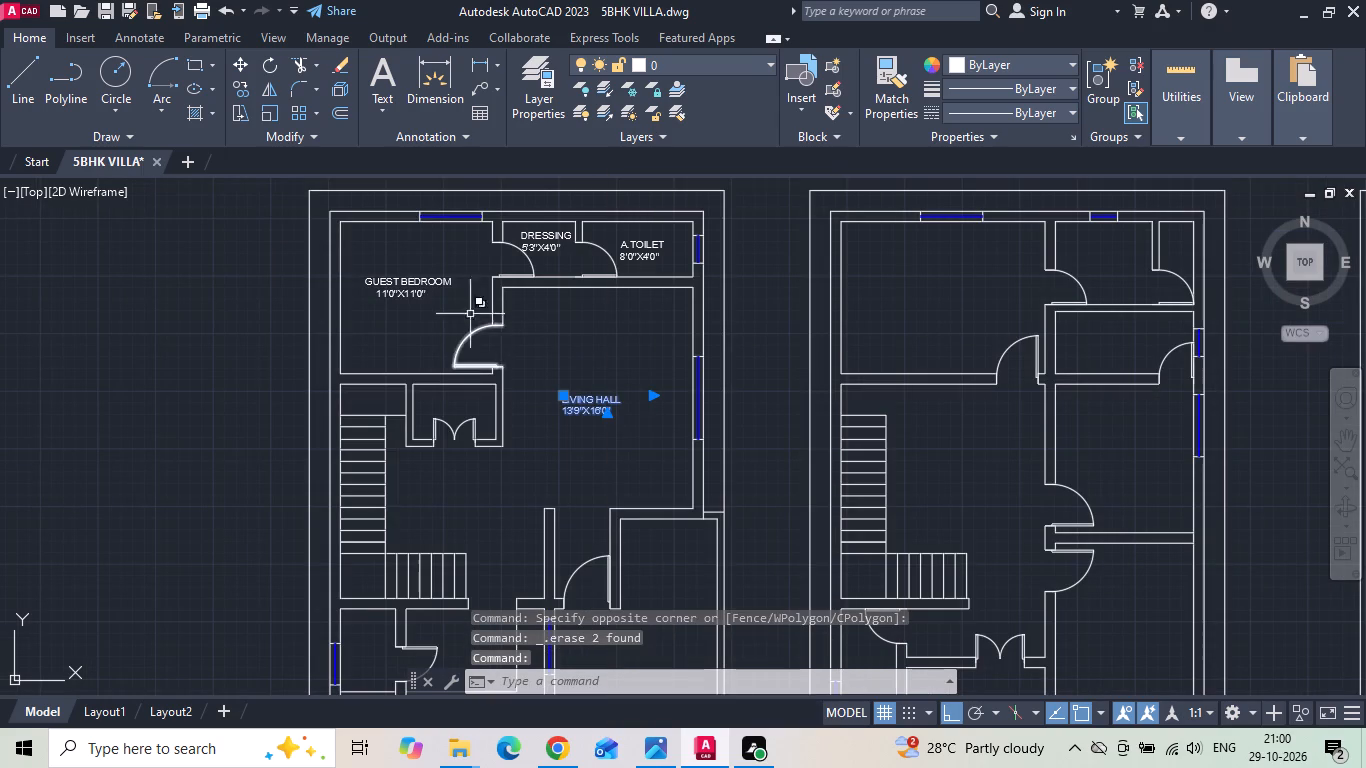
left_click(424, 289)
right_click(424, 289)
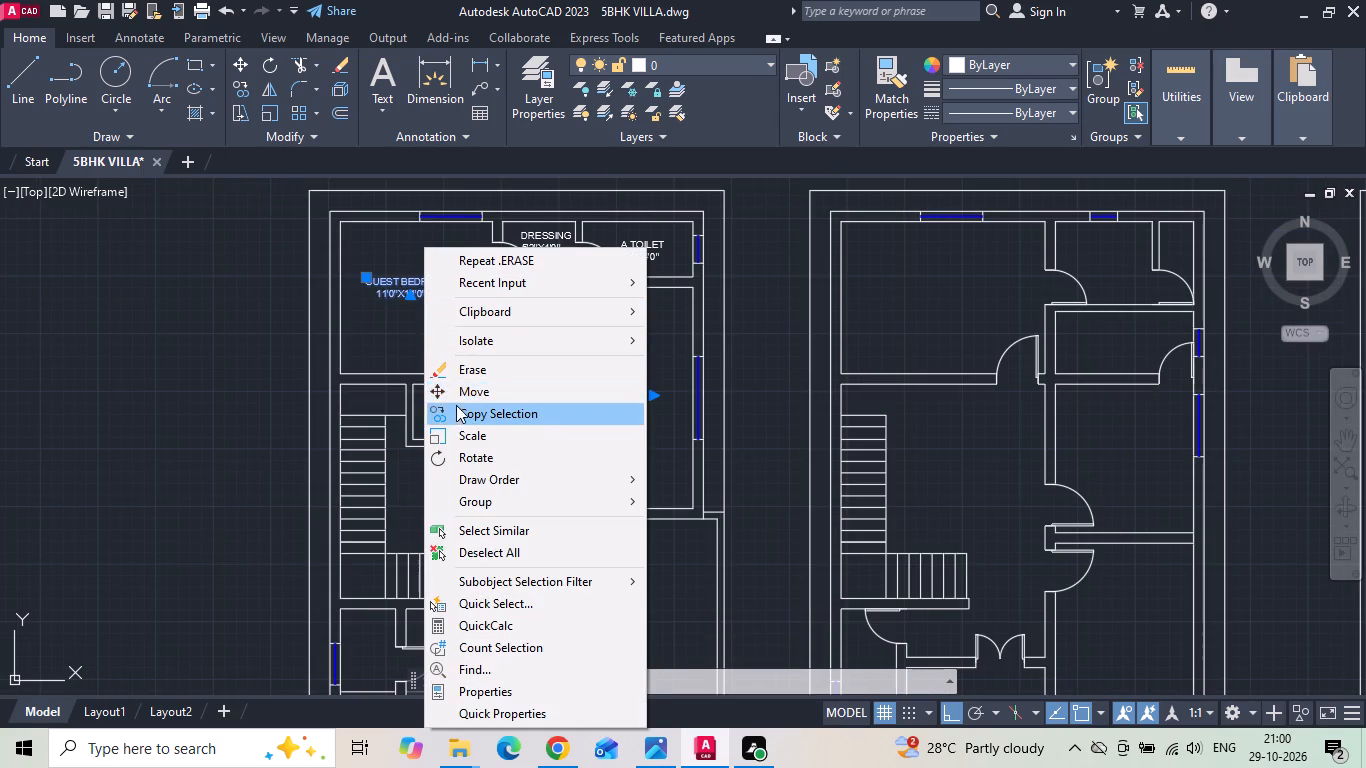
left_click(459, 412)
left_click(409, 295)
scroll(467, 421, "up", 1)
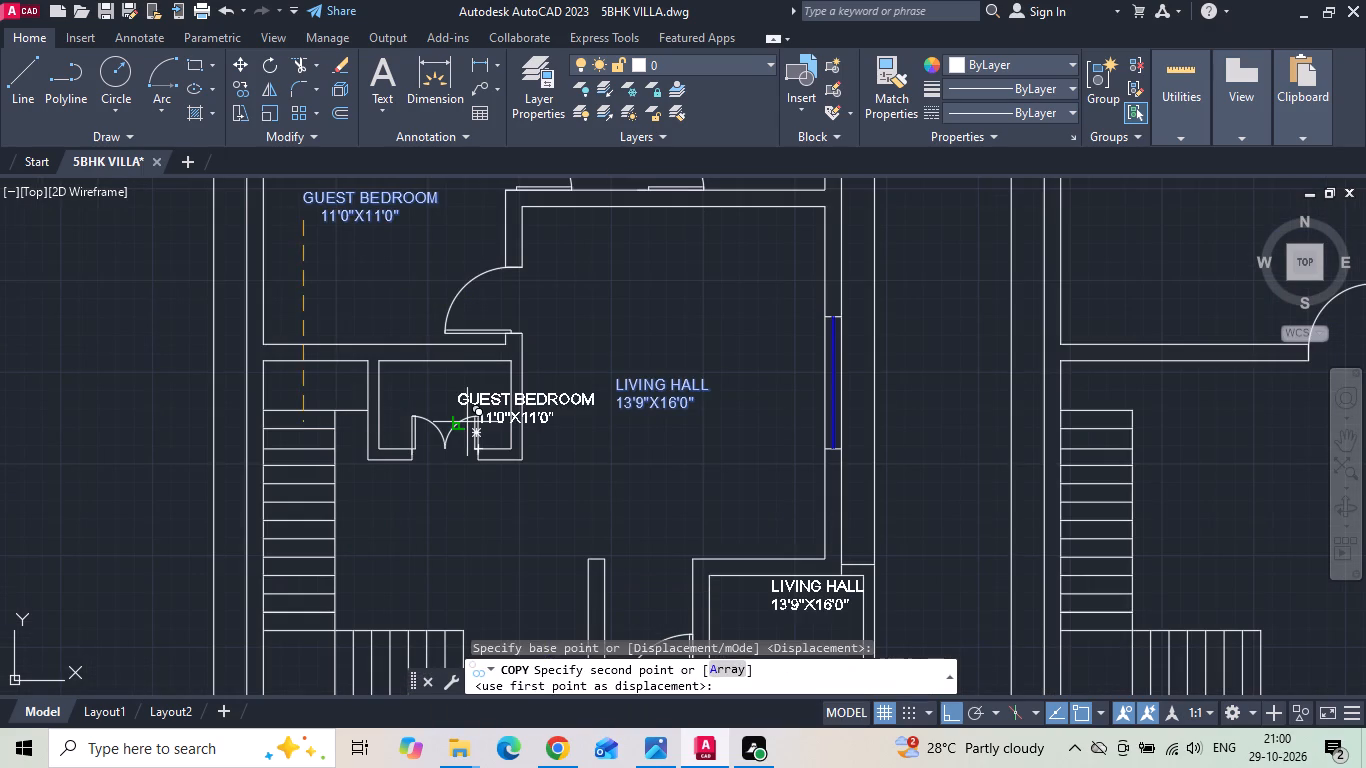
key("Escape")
Copy the GUEST BEDROOM label into the small double-door enclosure beside the staircase, with Ortho mode off.
left_click(396, 219)
left_click(355, 189)
right_click(350, 192)
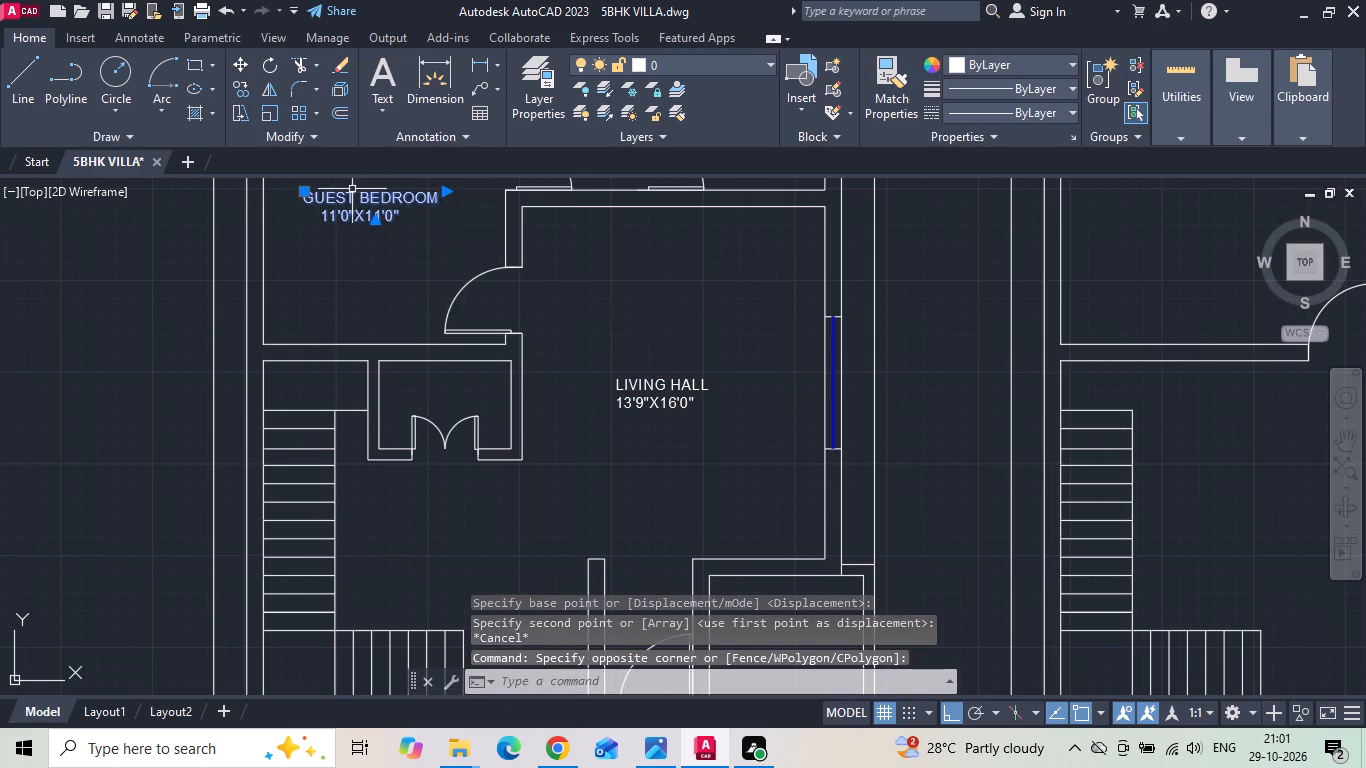
left_click(415, 383)
left_click_drag(361, 211, 373, 238)
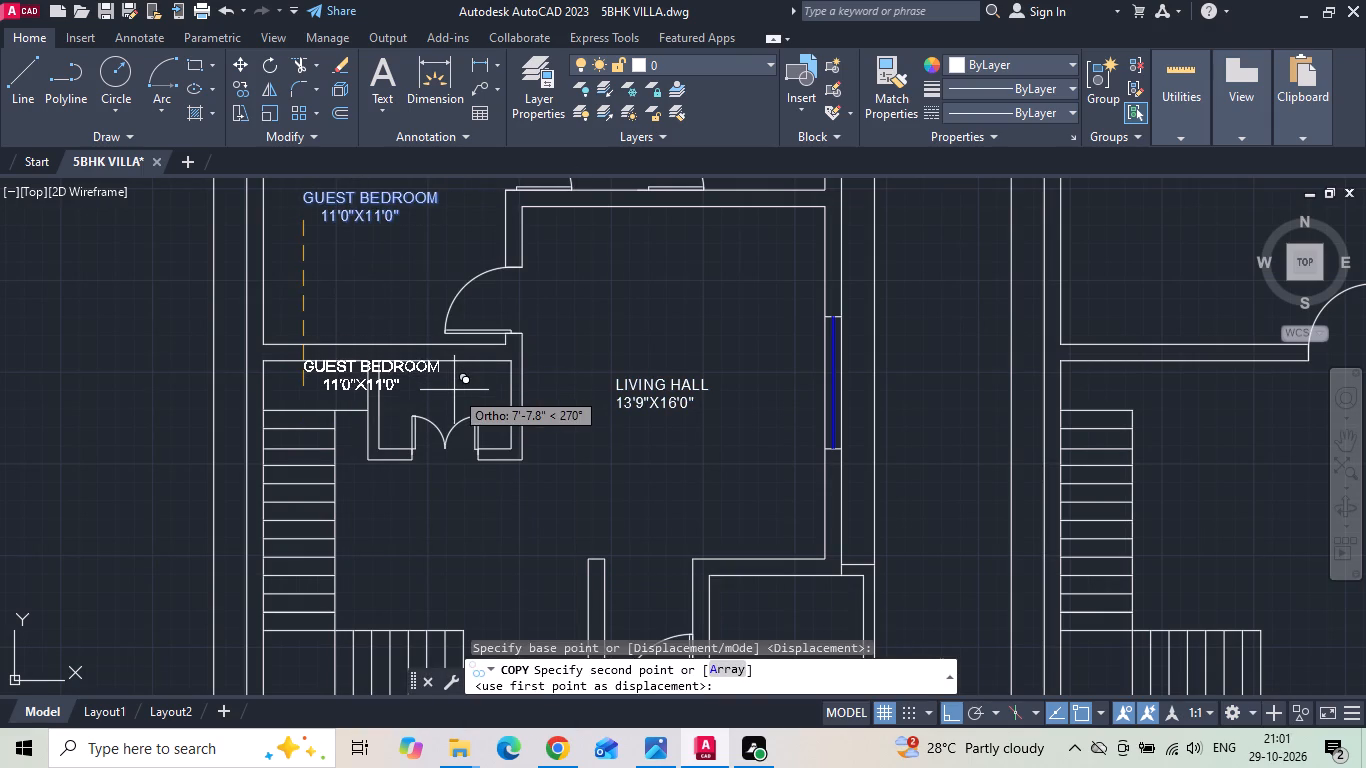
key("F8")
scroll(456, 383, "up", 2)
left_click(289, 438)
key("Escape")
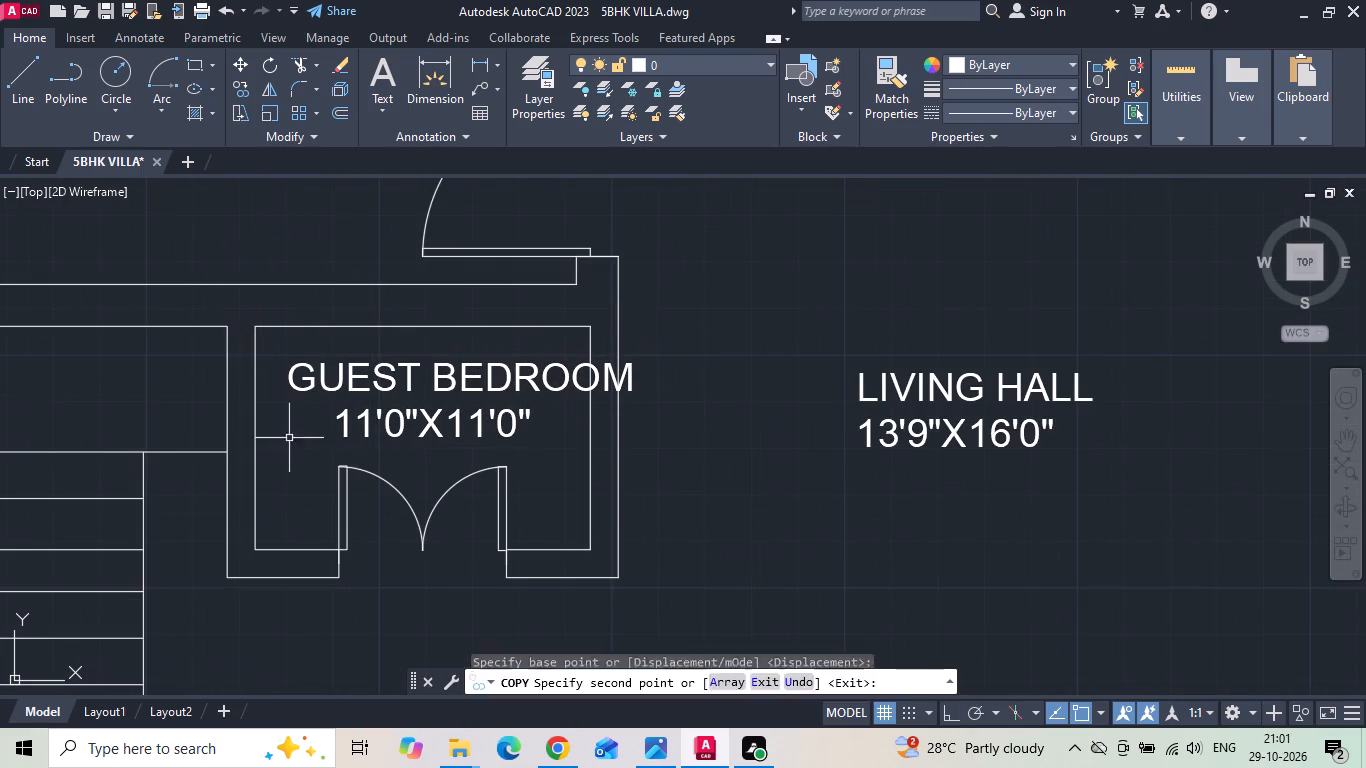
Change the name in the copied label inside the double-door enclosure to POOJA.
double_click(477, 389)
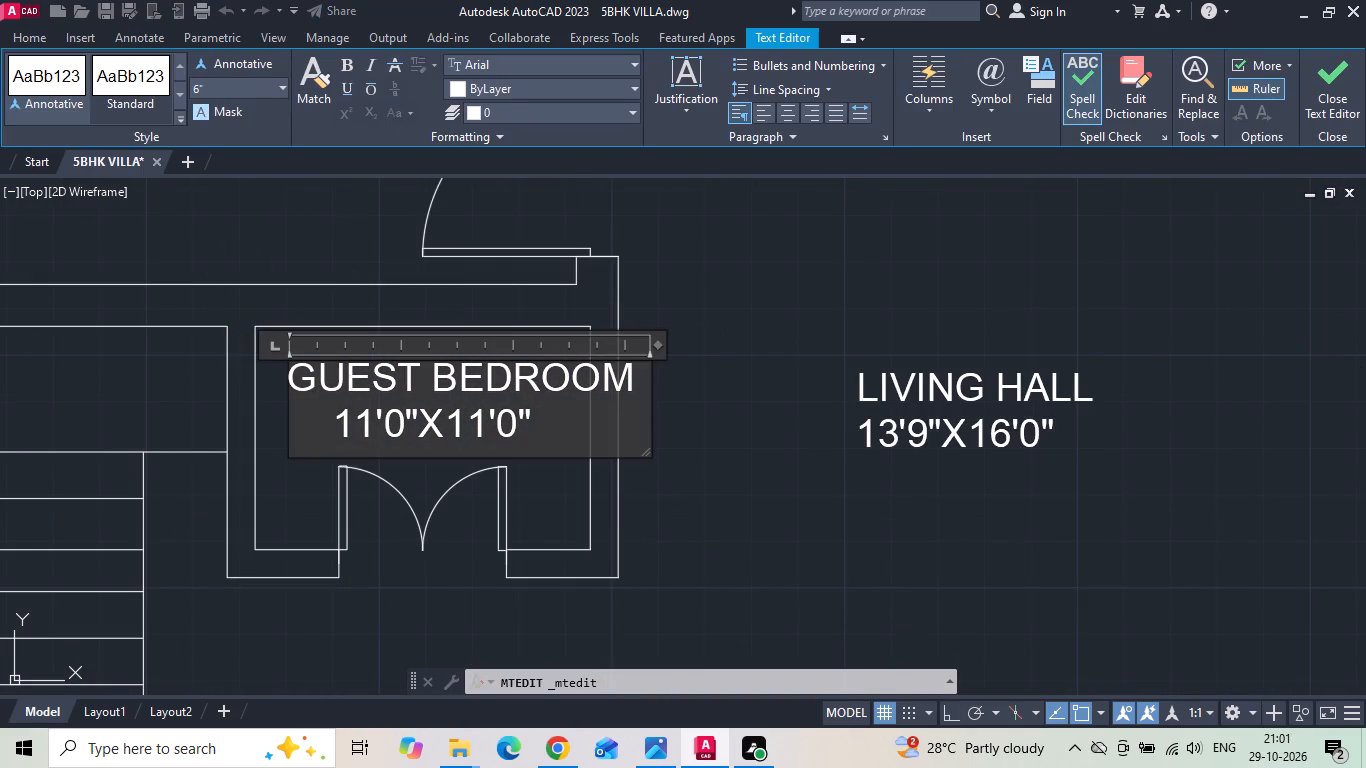
left_click_drag(632, 375, 253, 405)
key("BackSpace")
key("o")
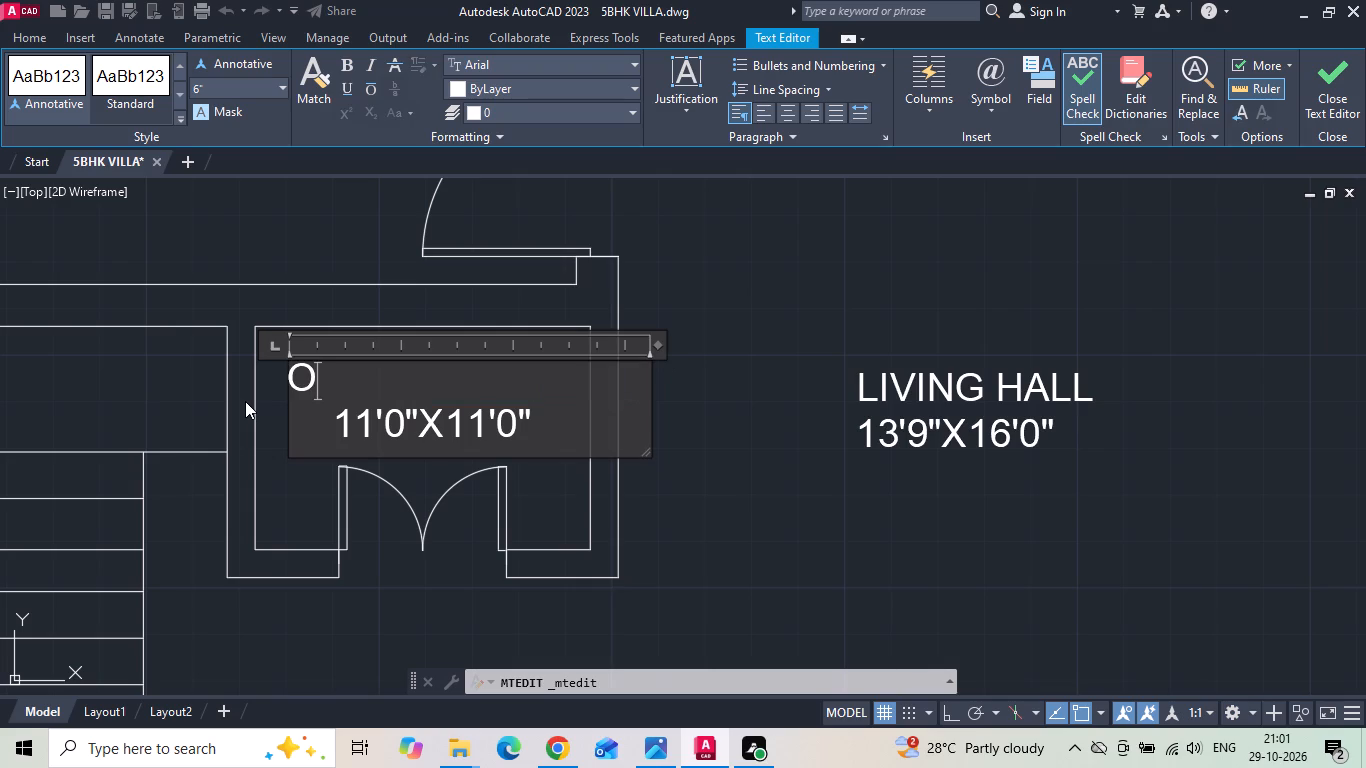
key("BackSpace")
type("POOJA")
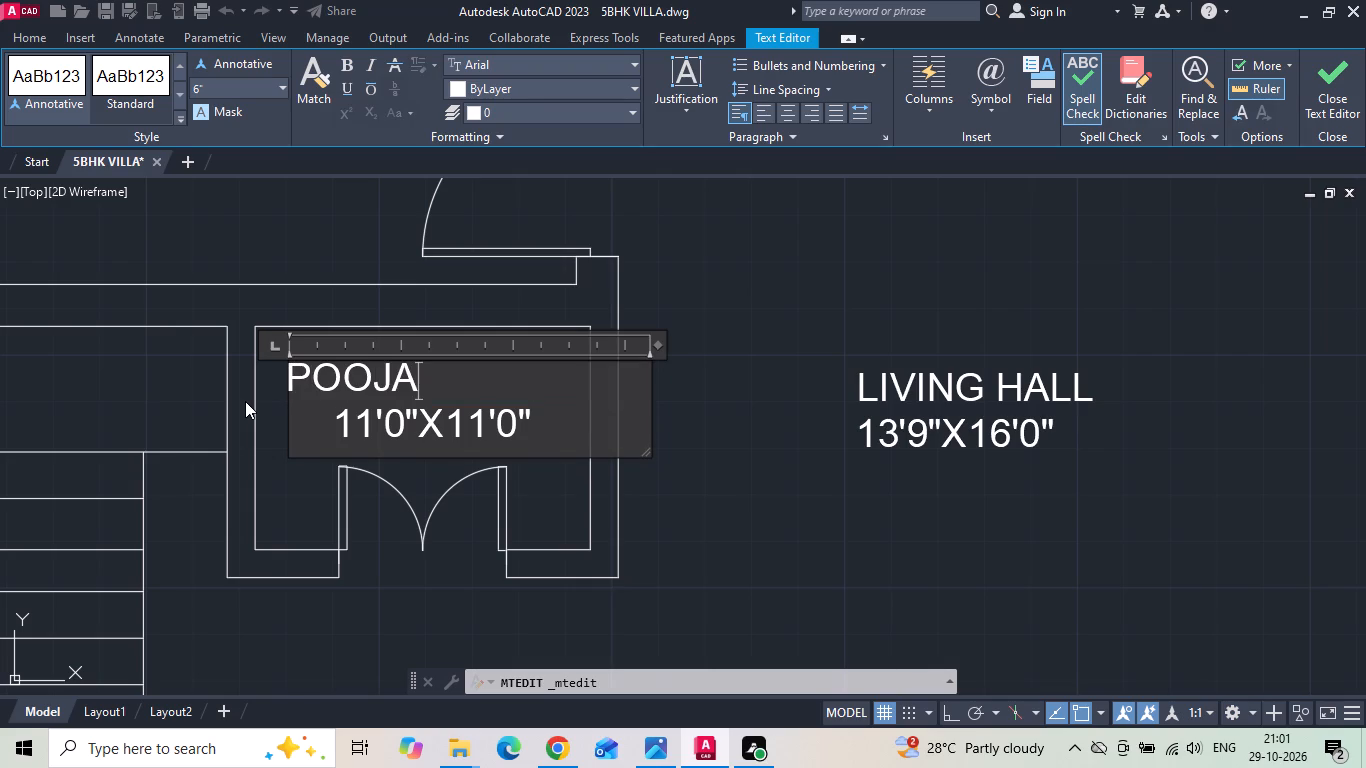
Remove the leading spaces from the POOJA label's size line and set the size to 6'0"X4'0".
left_click(343, 422)
key("BackSpace")
key("BackSpace")
key("BackSpace")
key("BackSpace")
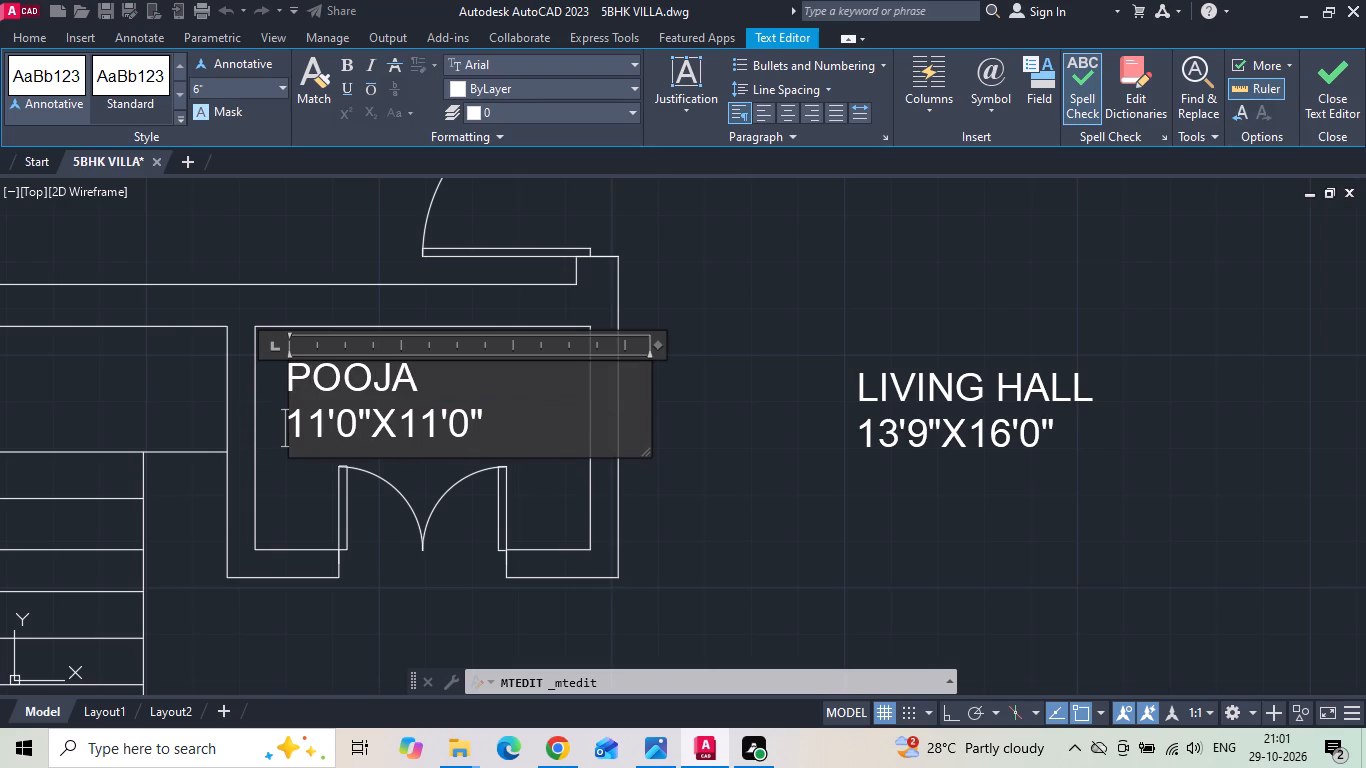
left_click(328, 428)
key("BackSpace")
key("BackSpace")
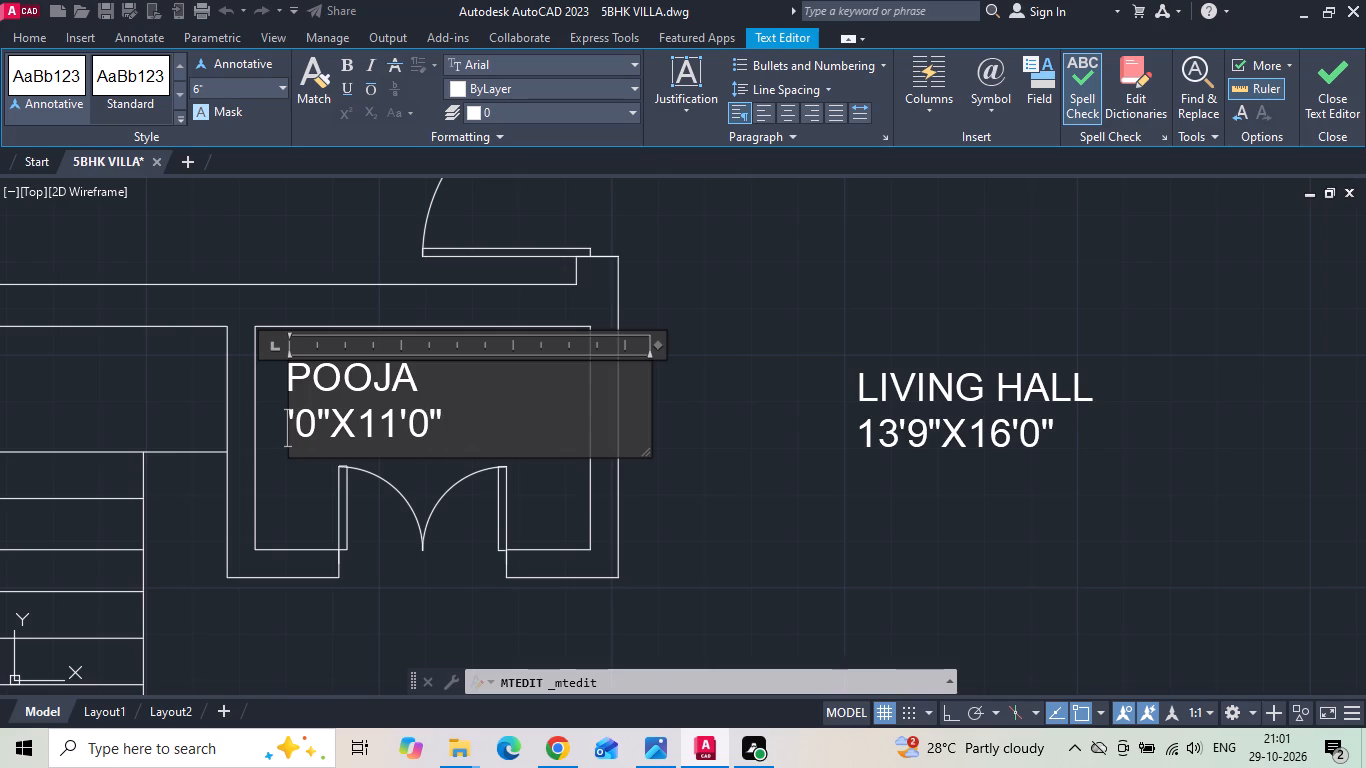
key("6")
left_click(420, 435)
key("BackSpace")
key("BackSpace")
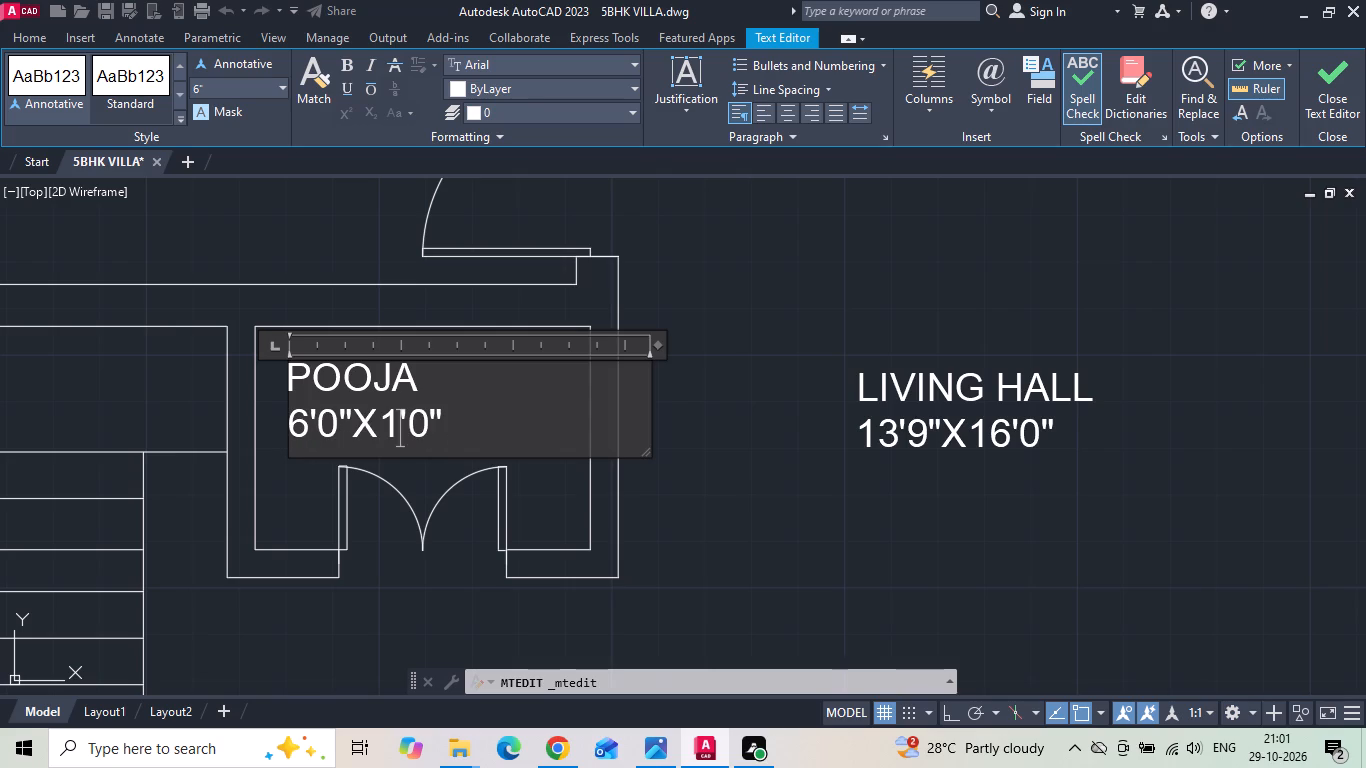
key("4")
left_click(708, 403)
Measure the pooja room's inner depth between its upper and lower walls with a temporary linear dimension.
left_click(469, 59)
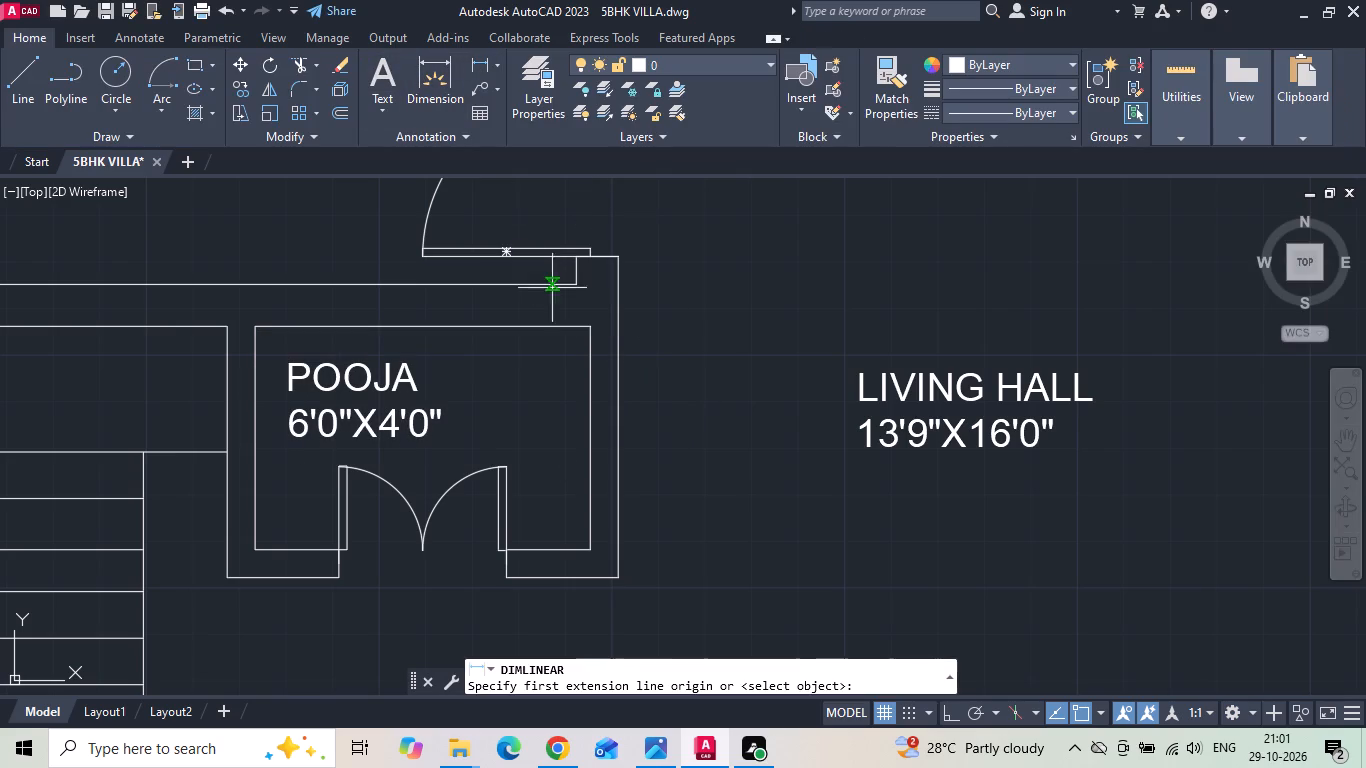
left_click(565, 326)
left_click(567, 550)
key("Escape")
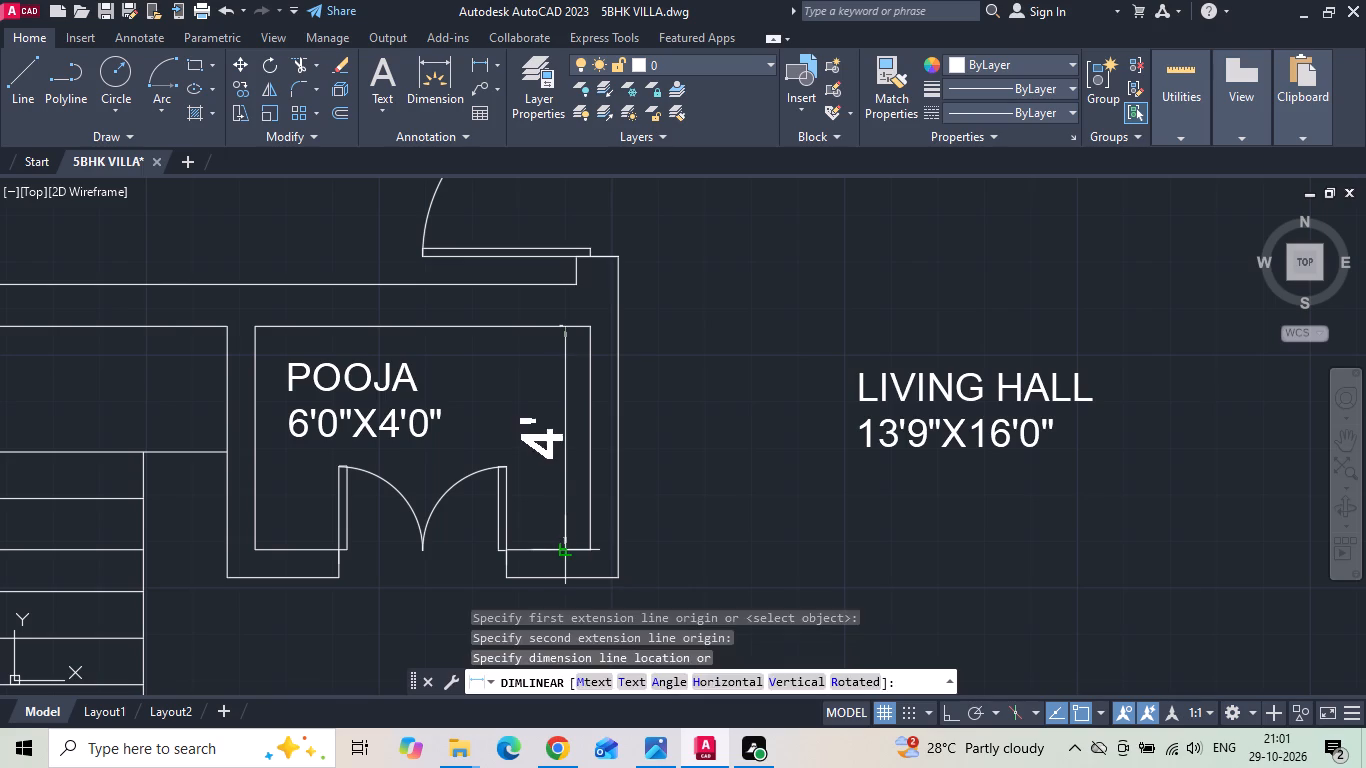
Move the POOJA label horizontally so it sits centred within the pooja room.
left_click(434, 429)
left_click(394, 380)
right_click(393, 379)
left_click(428, 358)
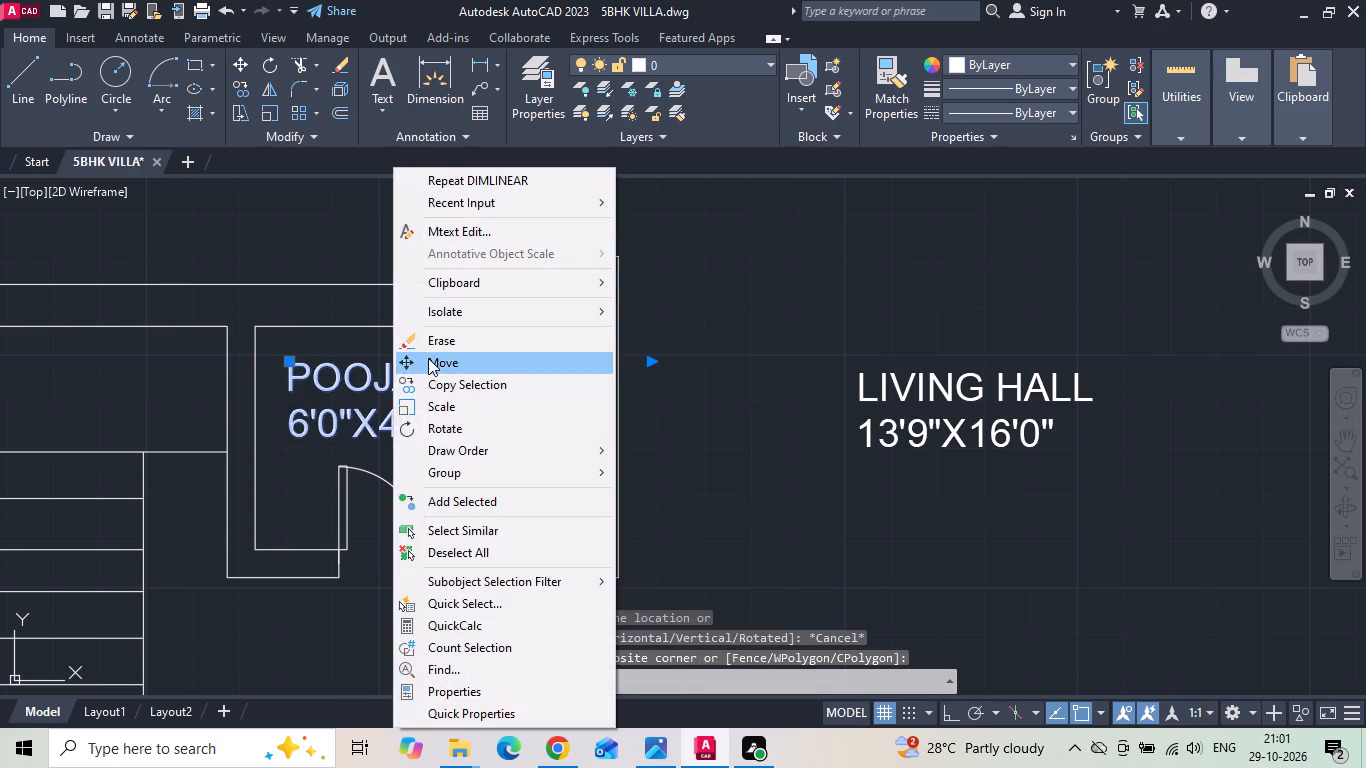
left_click_drag(682, 377, 719, 375)
left_click(778, 375)
Measure the depth of the space between the guest bedroom wall and the top of the ground floor staircase.
scroll(806, 360, "down", 2)
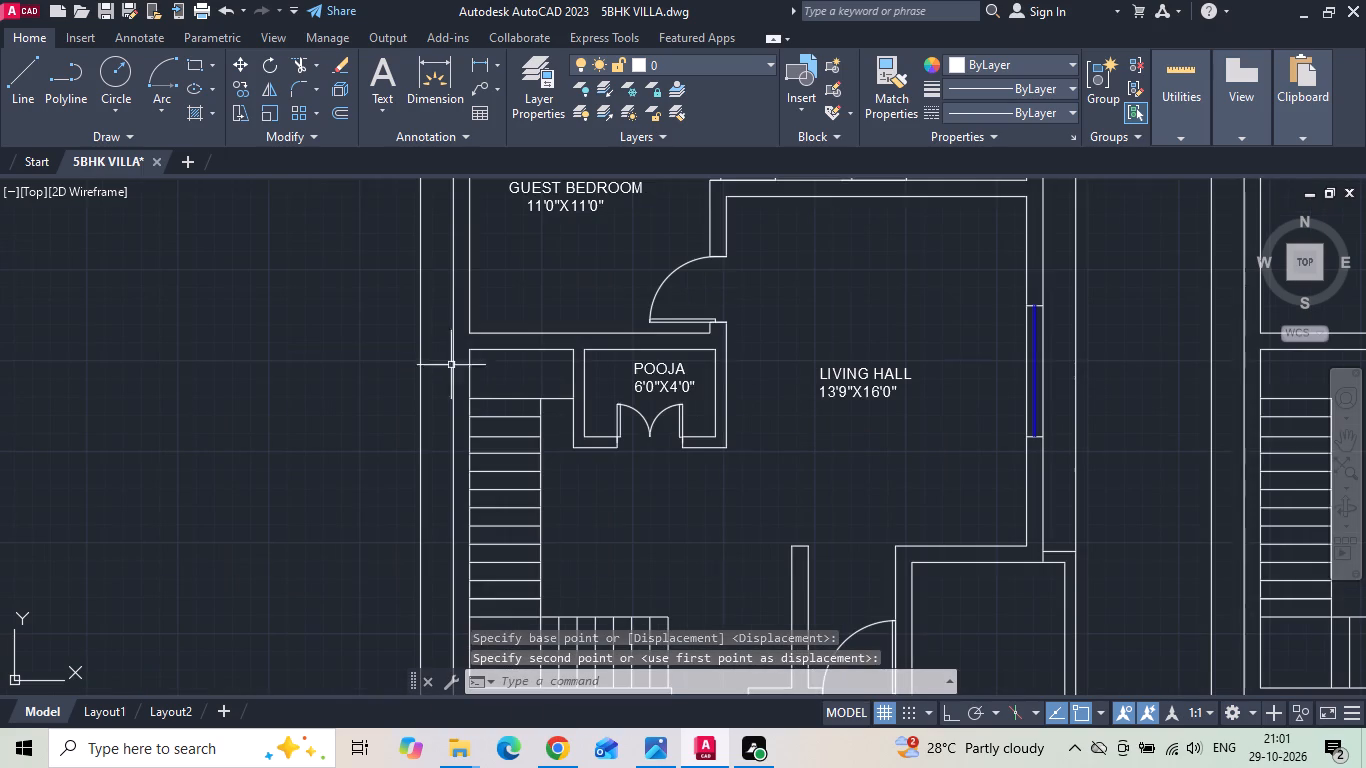
left_click(479, 59)
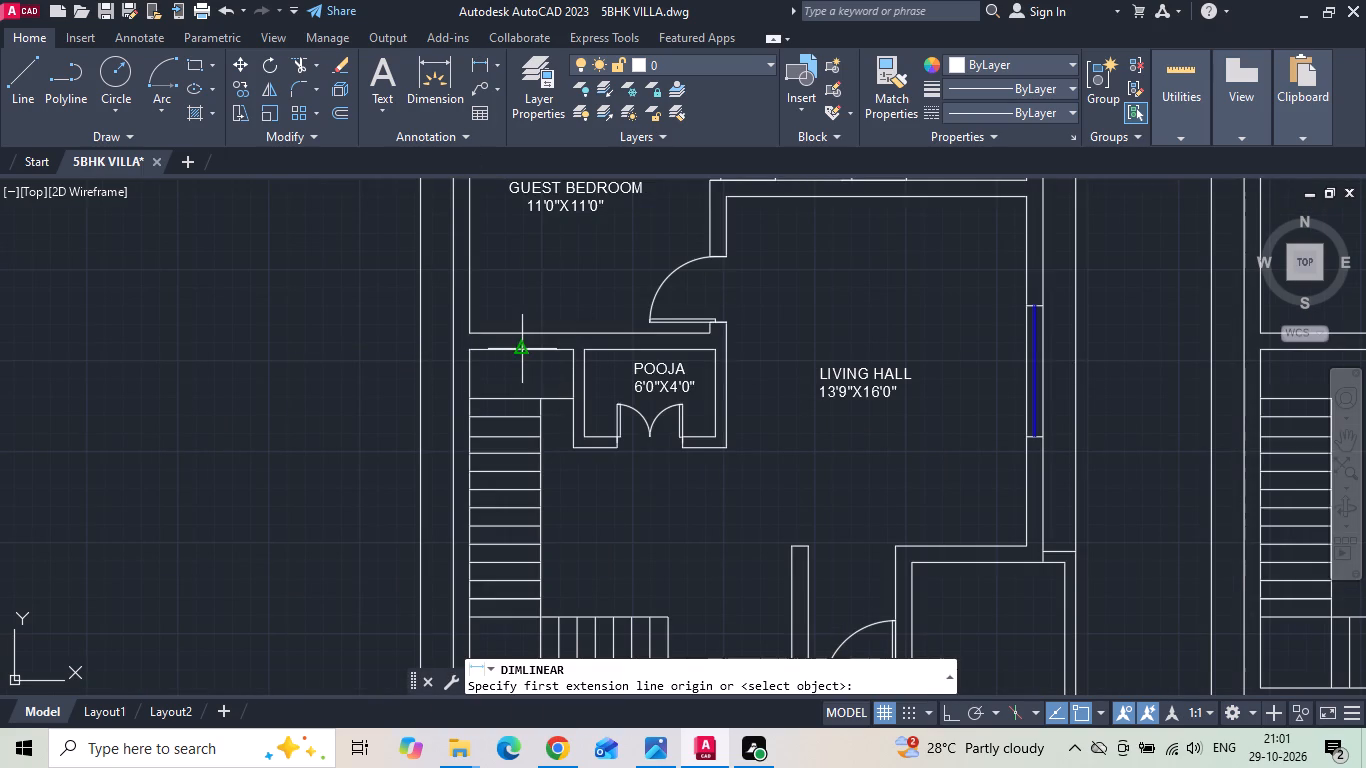
left_click(517, 354)
left_click(519, 400)
scroll(520, 395, "up", 1)
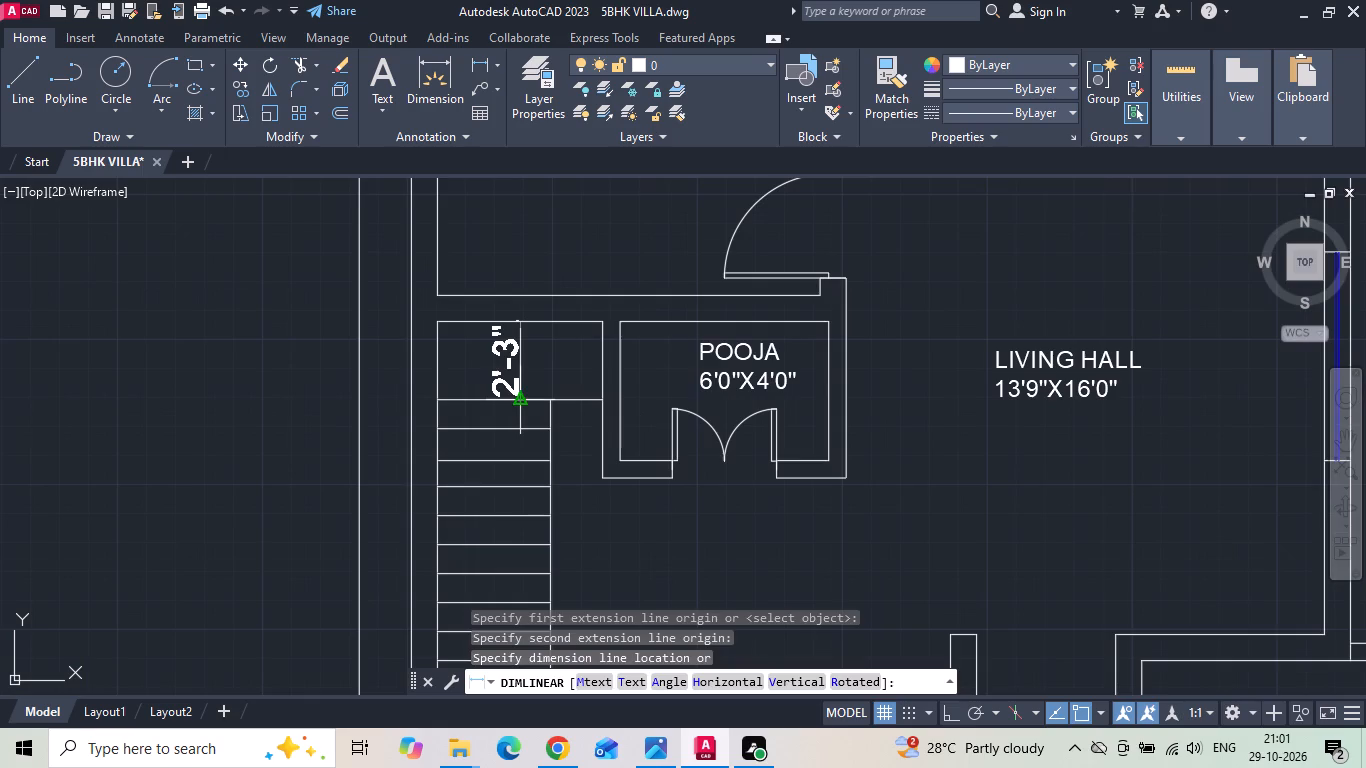
key("Escape")
Examine the reference ground floor plan for the room names and sizes around the staircase, foyer, kitchen and parking.
scroll(509, 387, "down", 4)
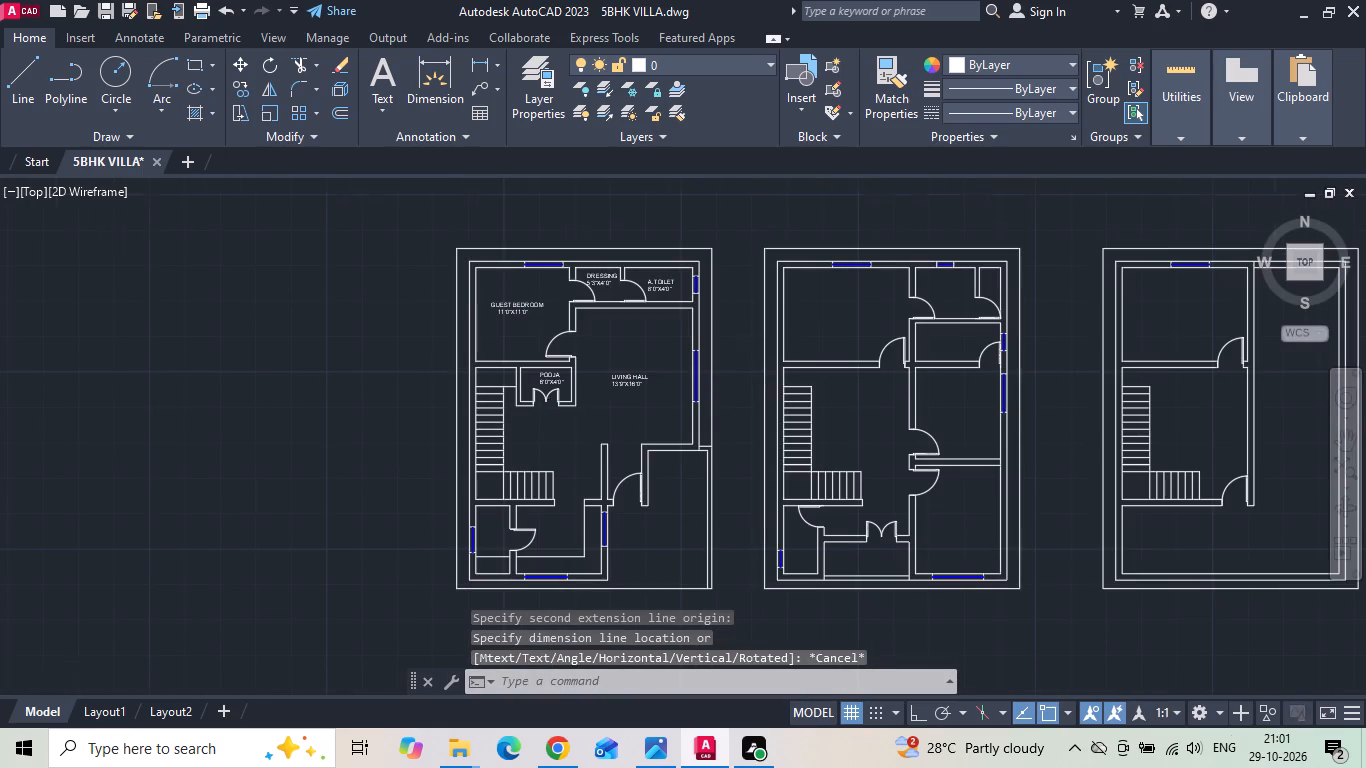
scroll(482, 380, "down", 2)
scroll(753, 372, "up", 4)
scroll(527, 424, "up", 2)
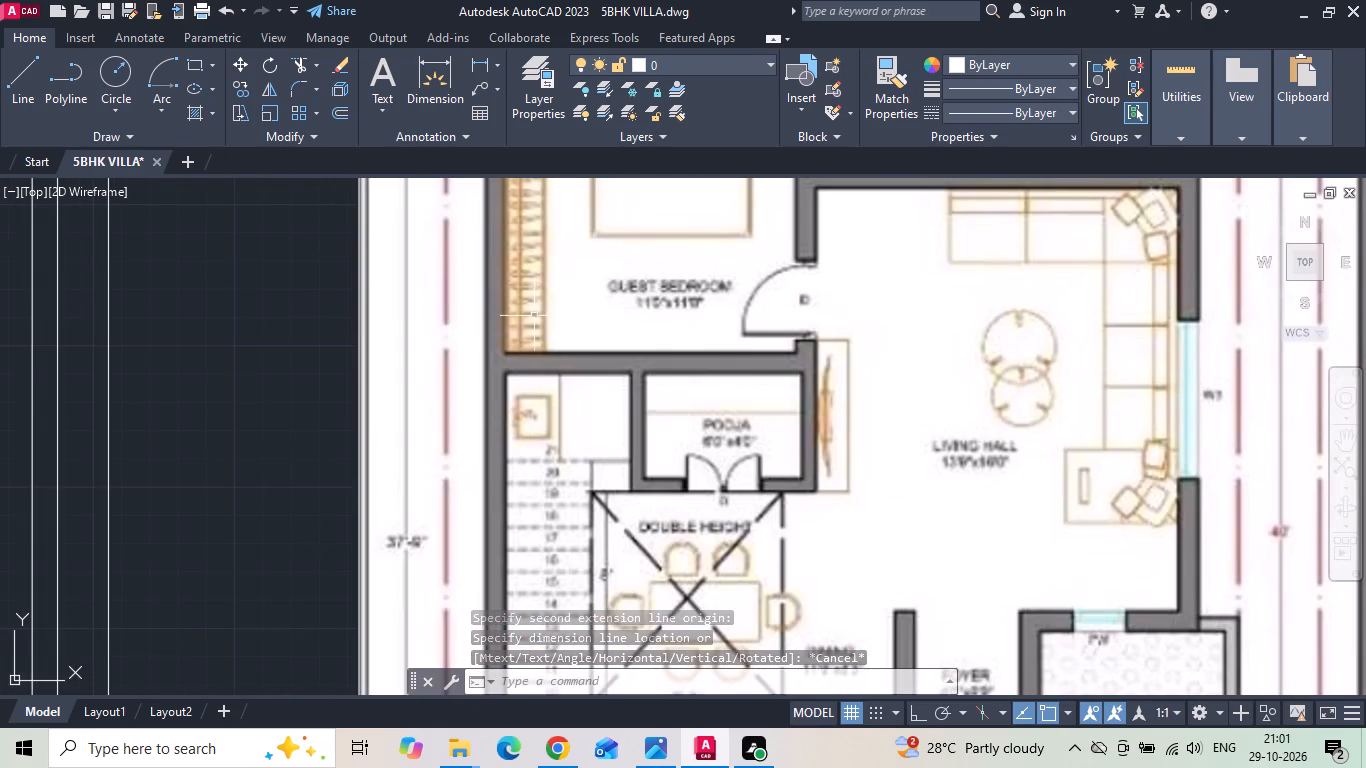
scroll(535, 311, "down", 1)
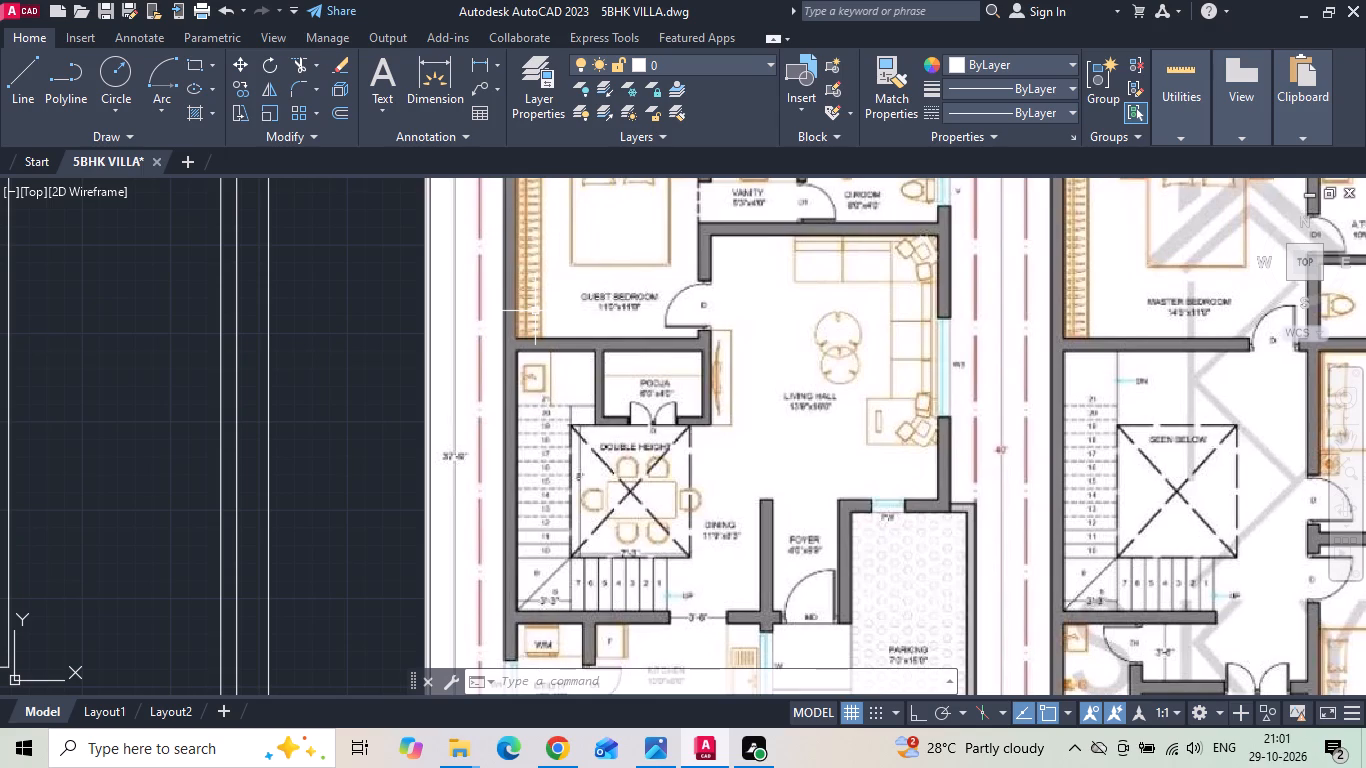
scroll(644, 297, "down", 1)
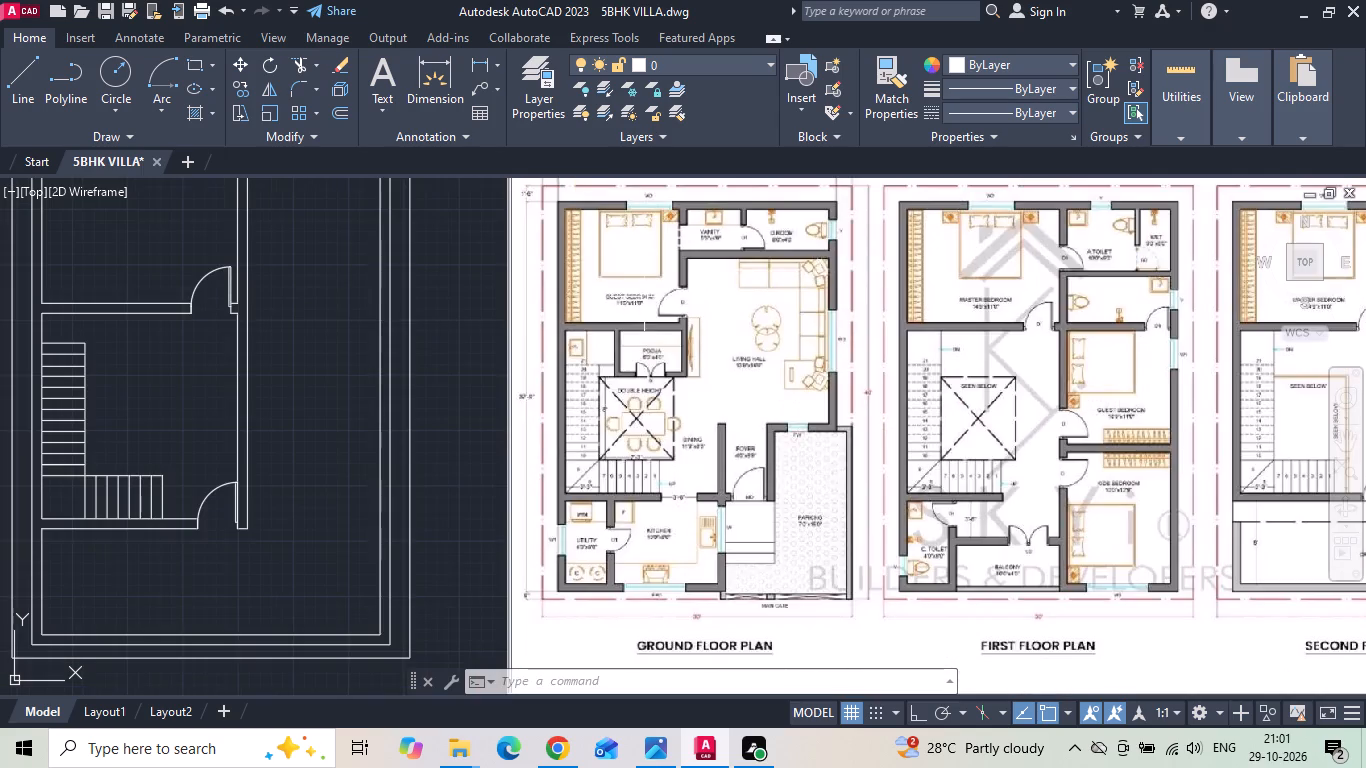
scroll(782, 482, "up", 2)
scroll(840, 353, "down", 1)
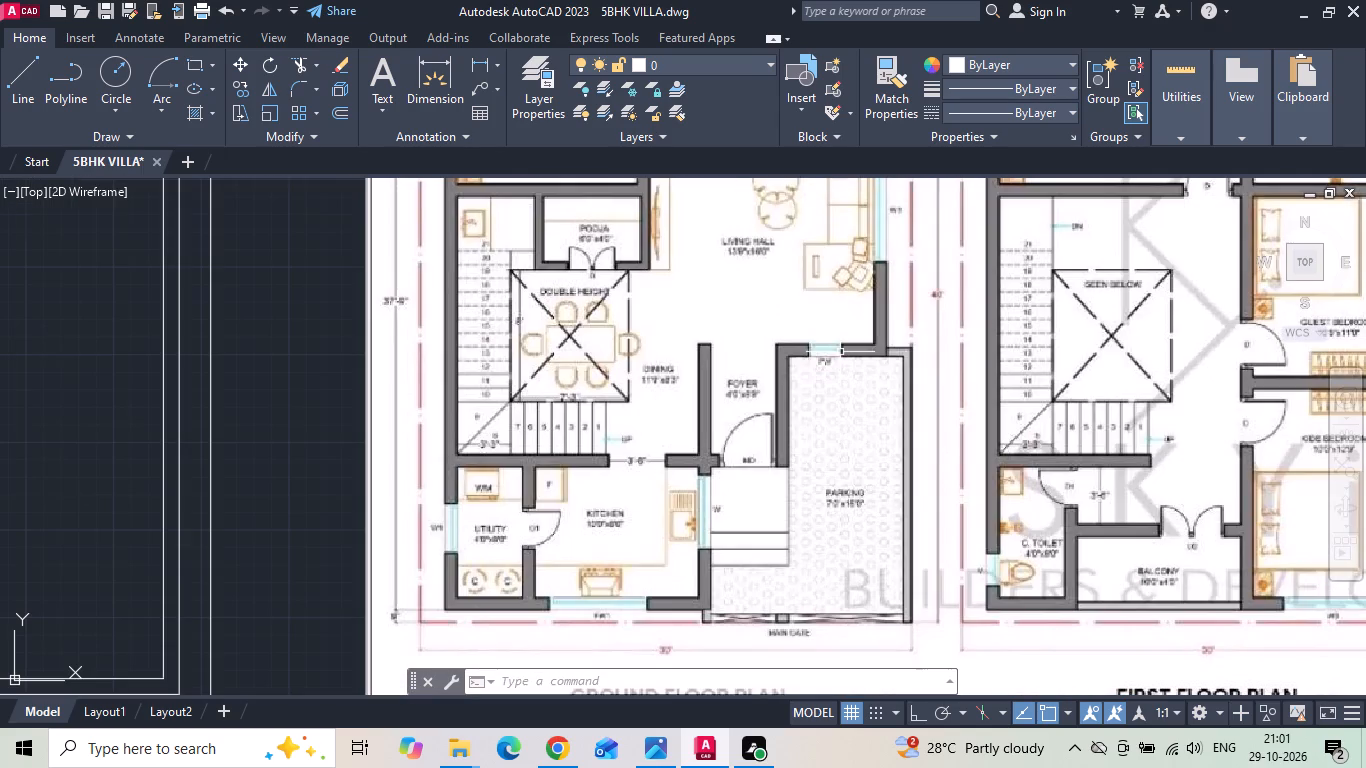
scroll(862, 487, "up", 2)
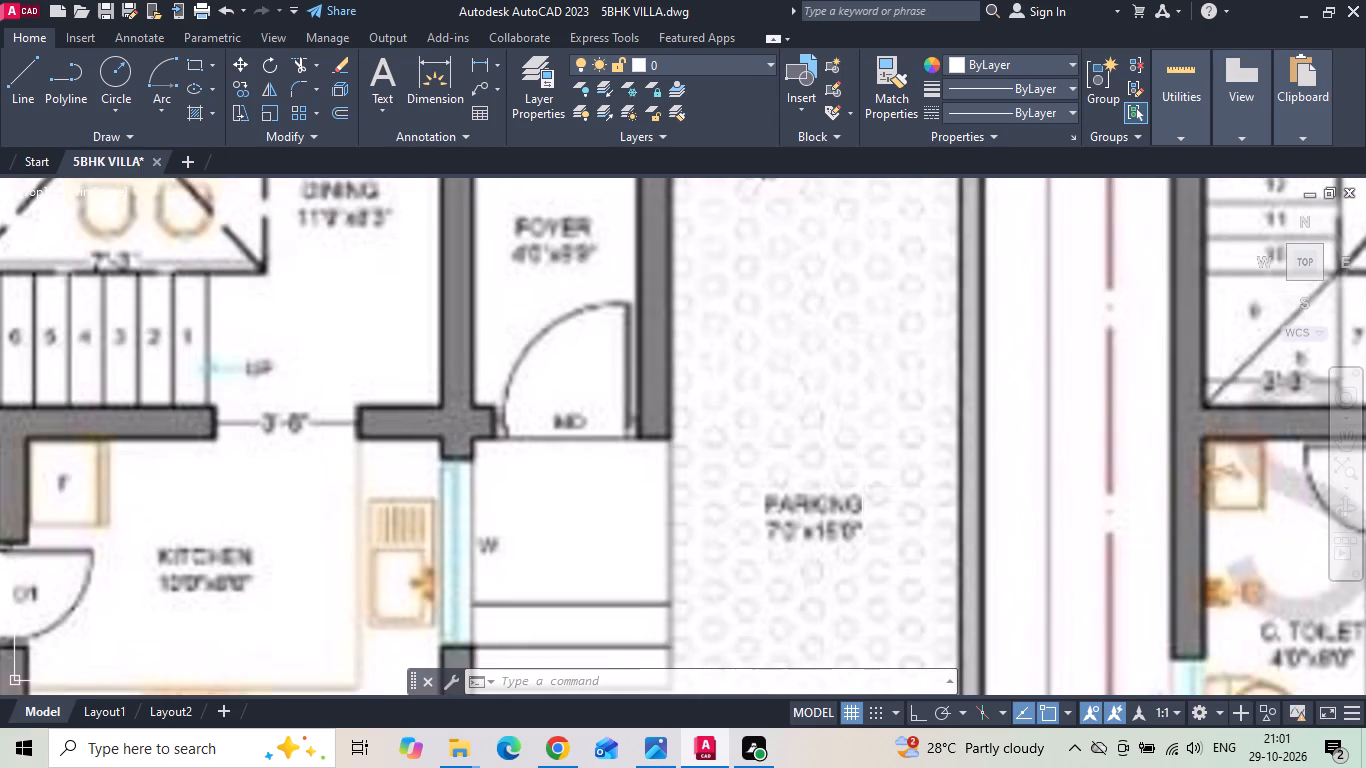
scroll(865, 450, "down", 4)
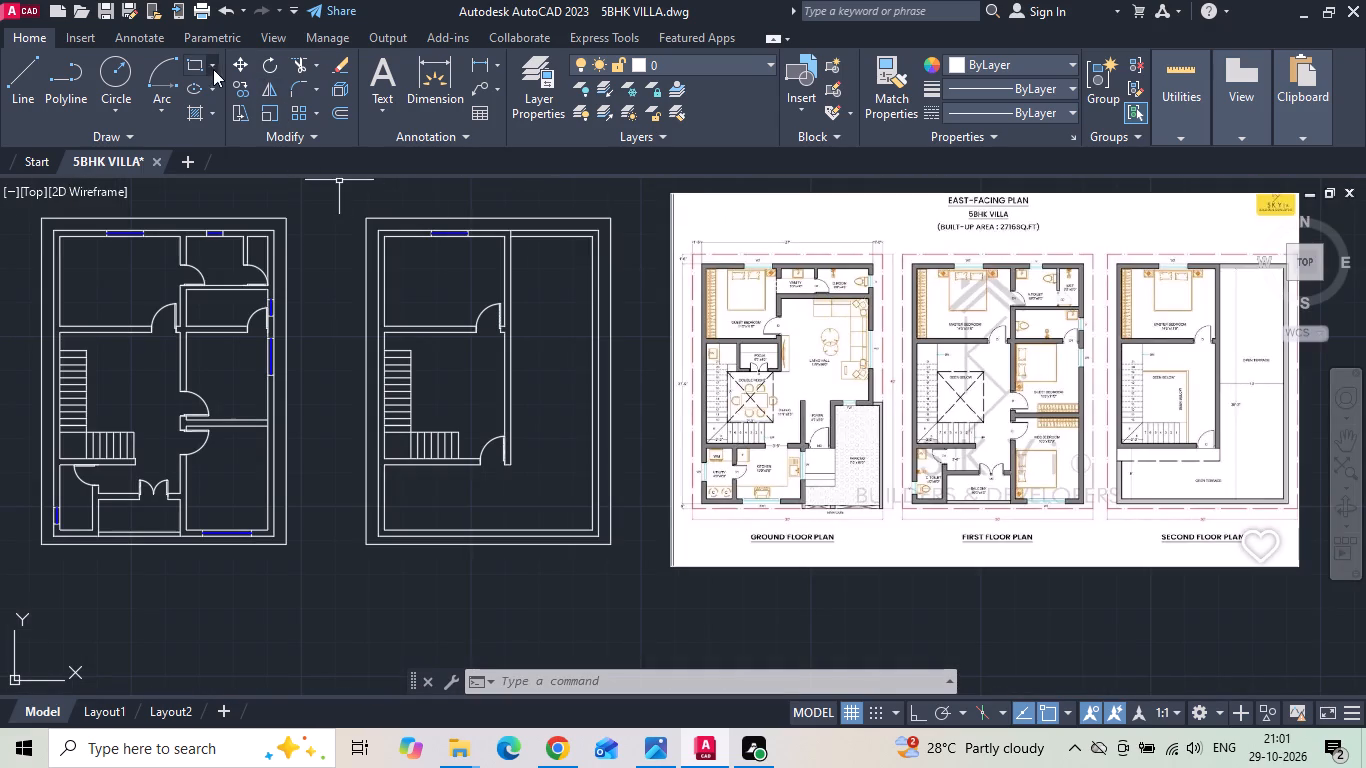
Measure the ground floor parking area's length from the living hall wall to the outer boundary line.
left_click(480, 66)
middle_click_drag(225, 490, 709, 441)
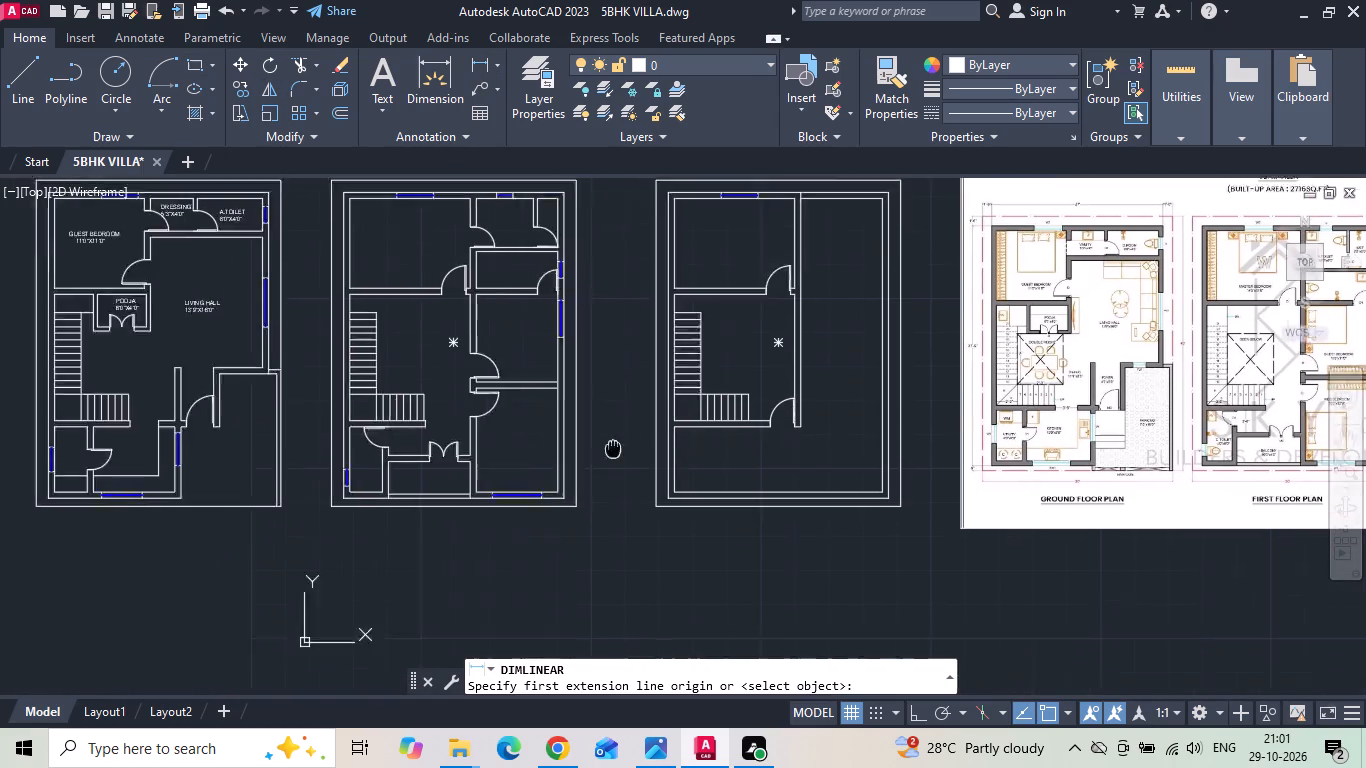
middle_click_drag(709, 441, 850, 436)
scroll(559, 419, "up", 1)
left_click(594, 327)
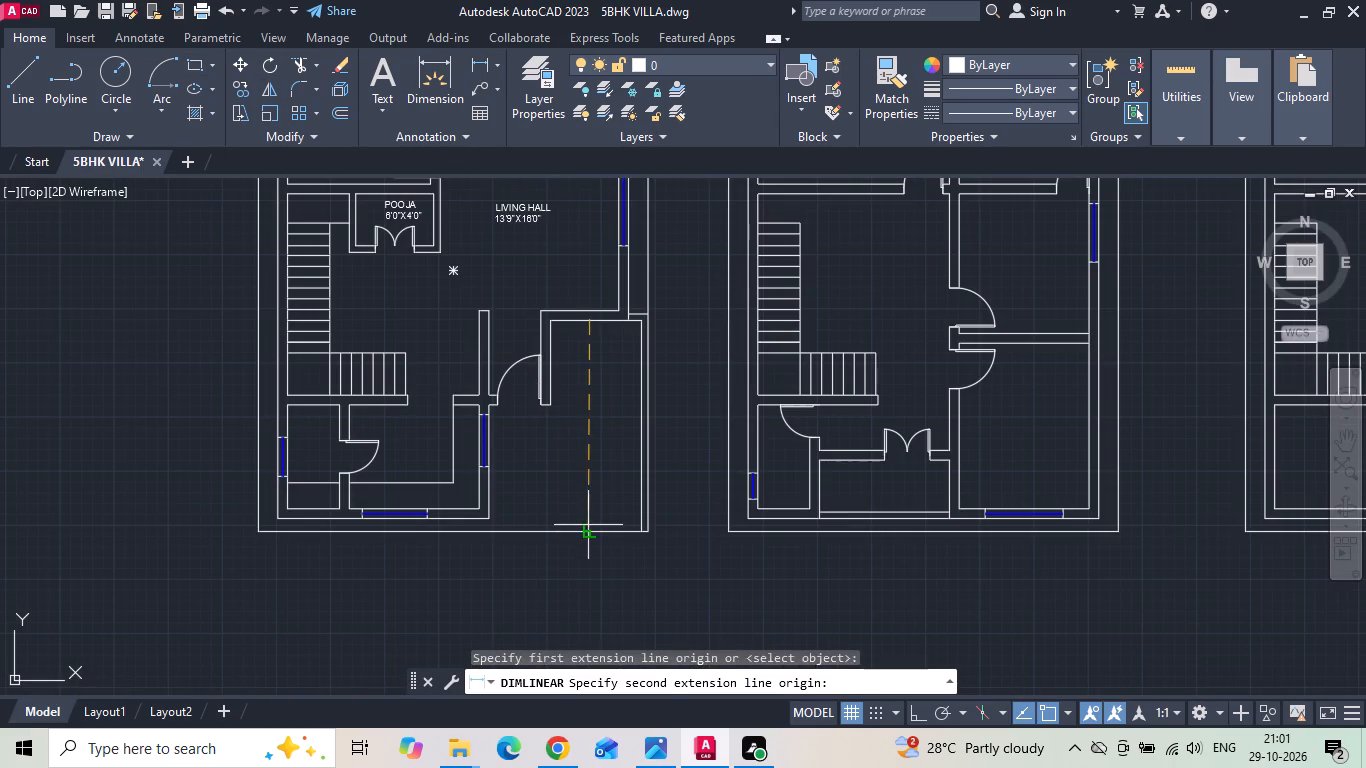
left_click(586, 527)
scroll(586, 475, "up", 2)
scroll(585, 468, "down", 1)
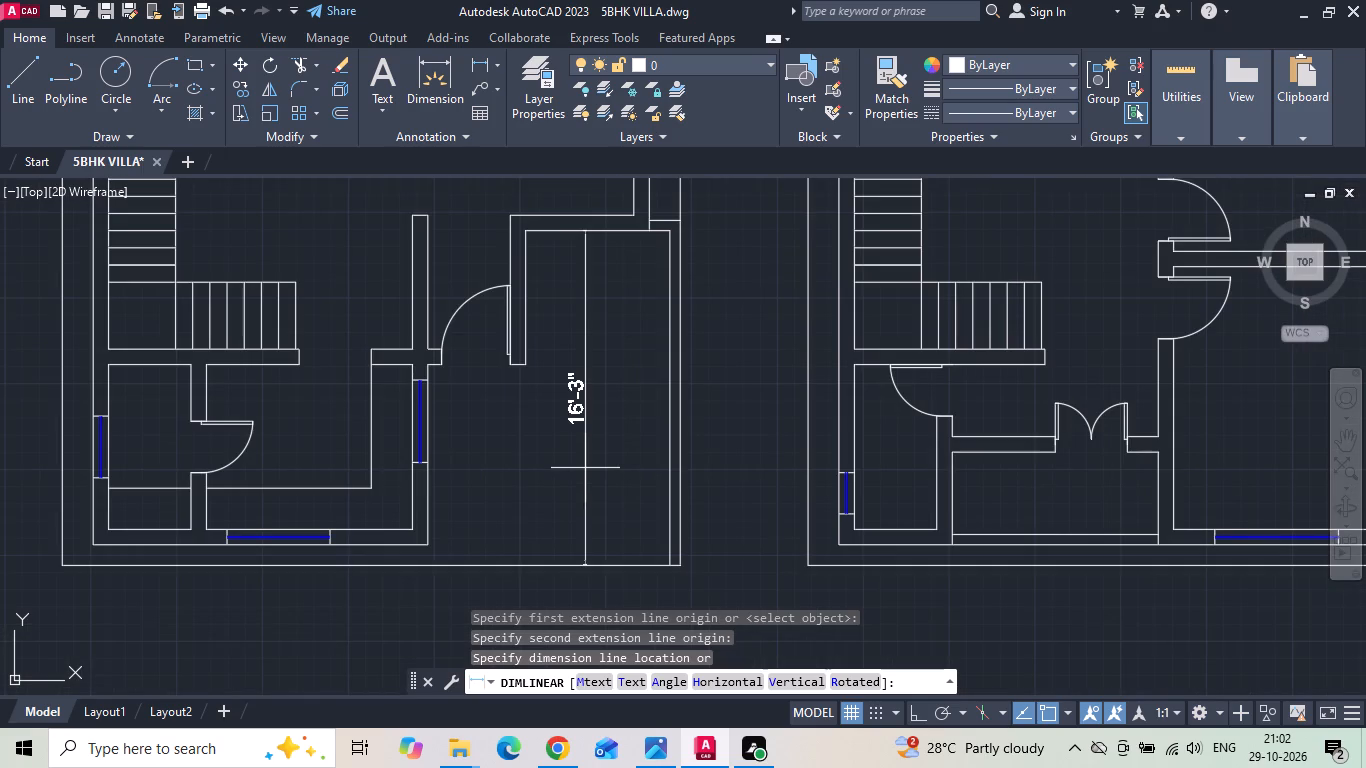
scroll(585, 468, "down", 1)
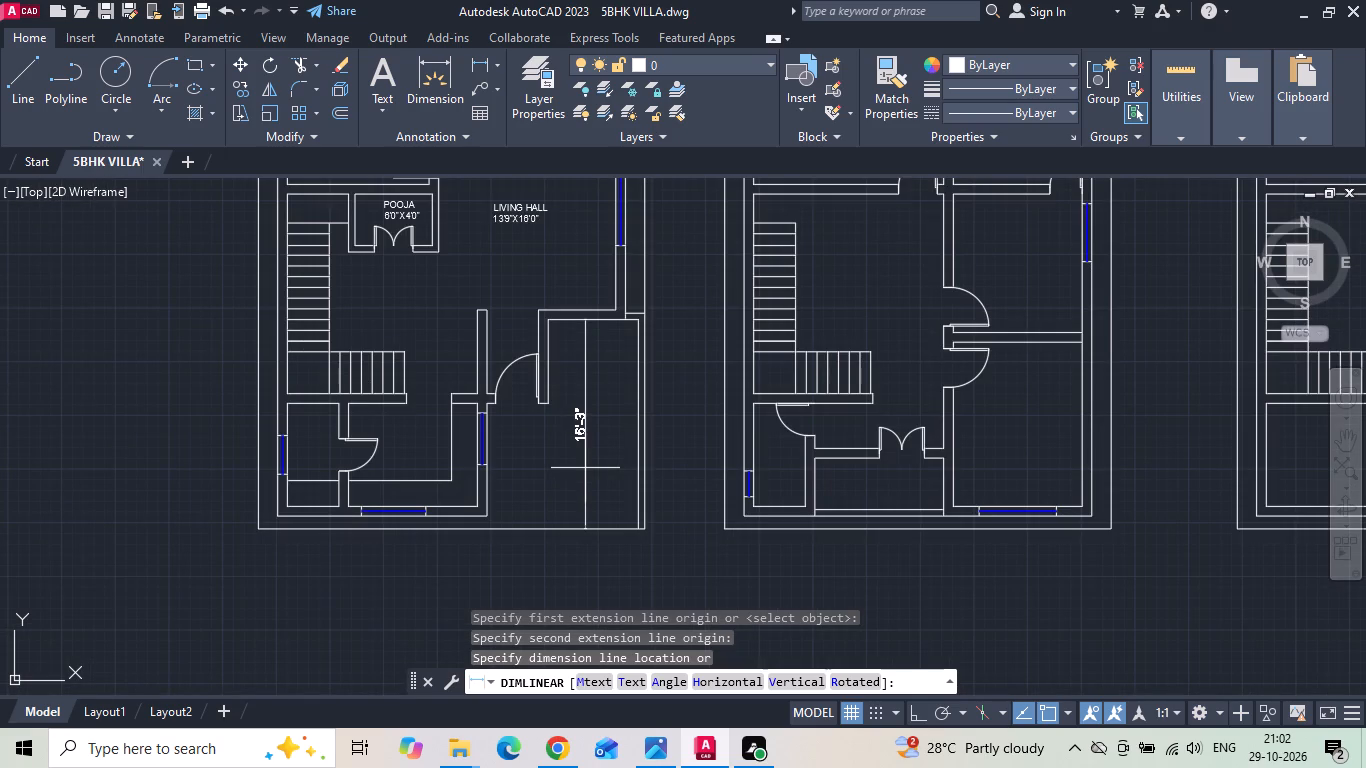
key("Escape")
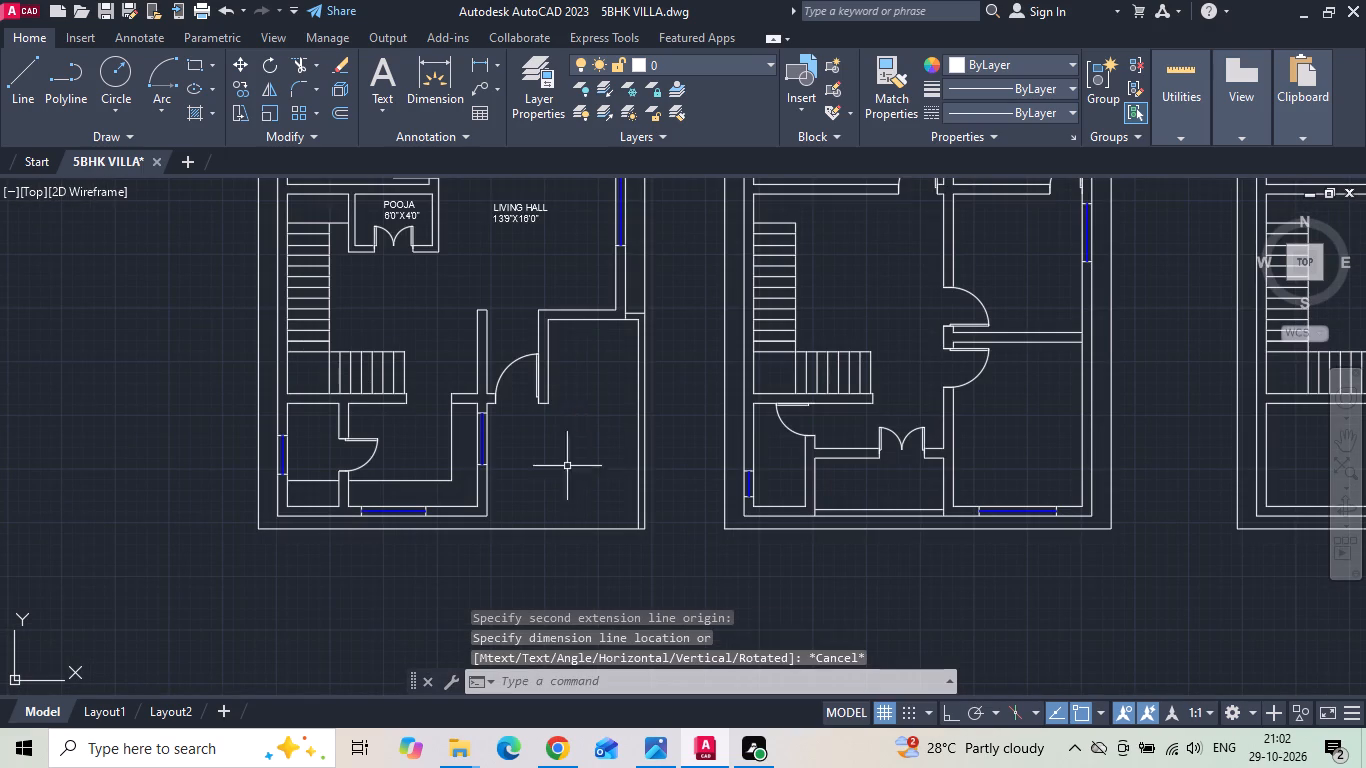
Compare the staircases and room layout of the drawn floors with the reference ground and first floor plans.
scroll(500, 461, "down", 2)
scroll(1081, 358, "up", 3)
middle_click_drag(1087, 360, 622, 267)
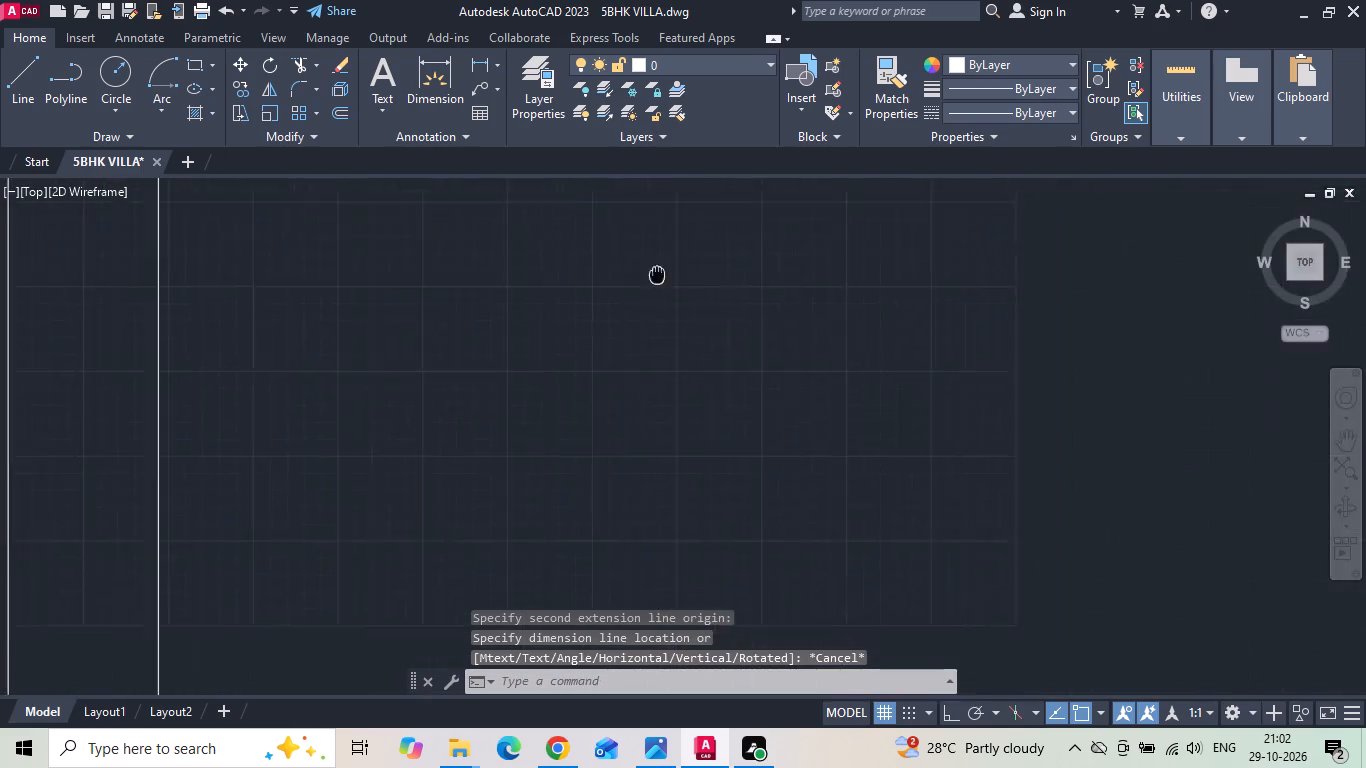
middle_click_drag(622, 267, 618, 266)
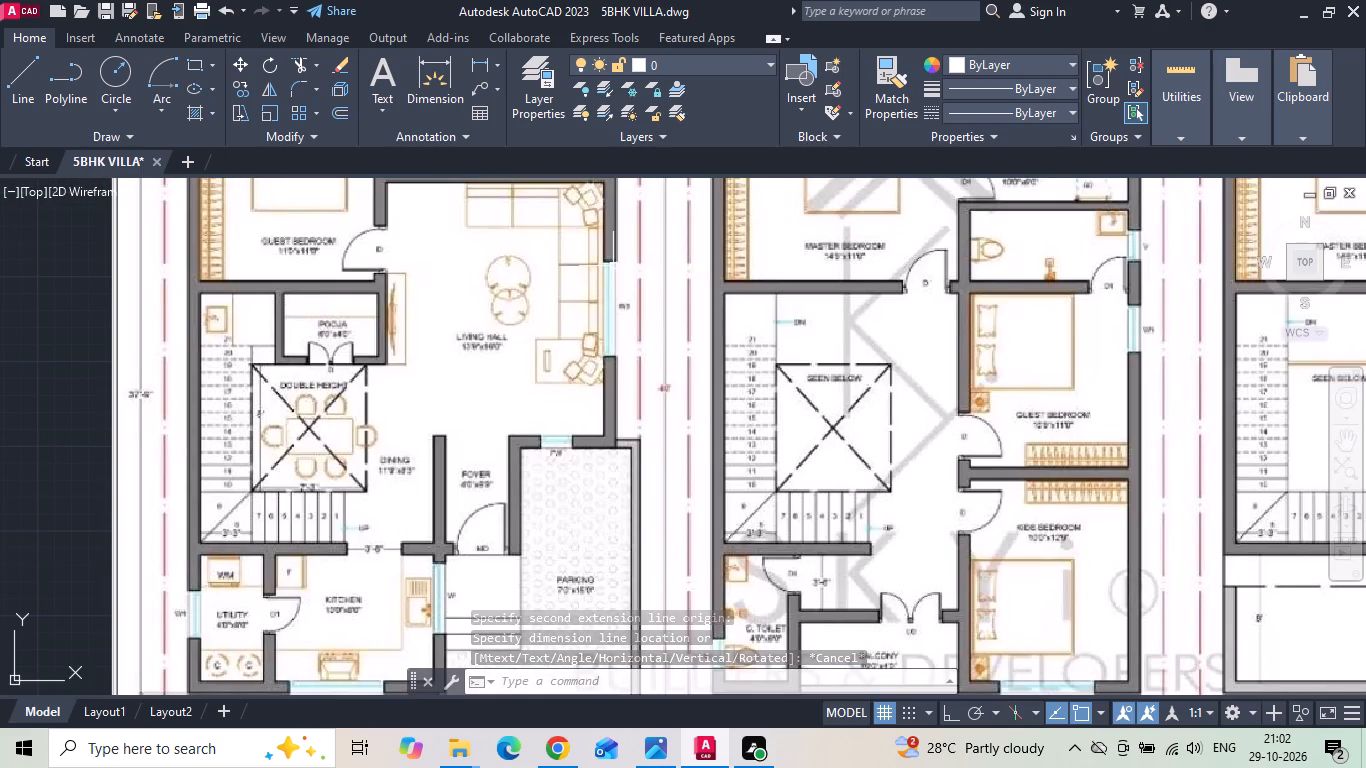
scroll(208, 518, "up", 1)
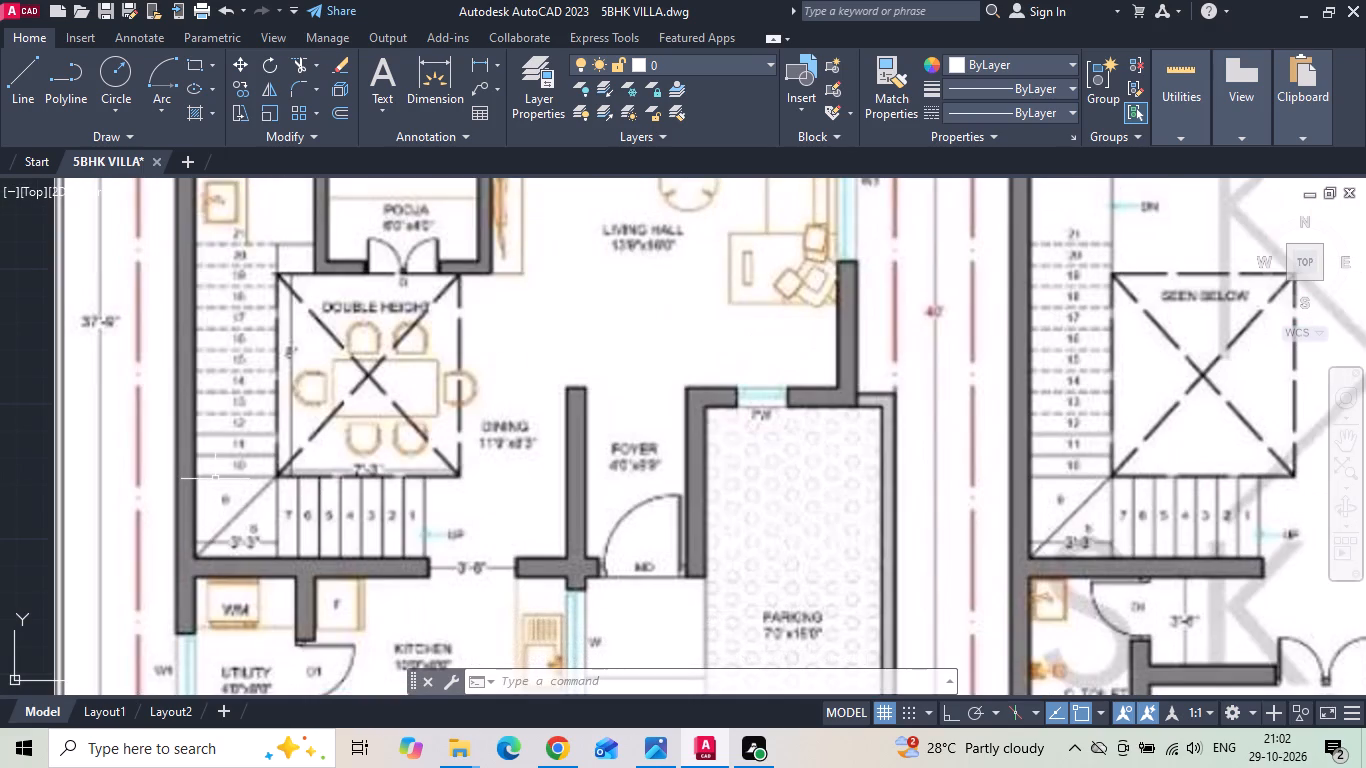
scroll(781, 399, "down", 3)
scroll(91, 423, "down", 1)
scroll(16, 408, "up", 3)
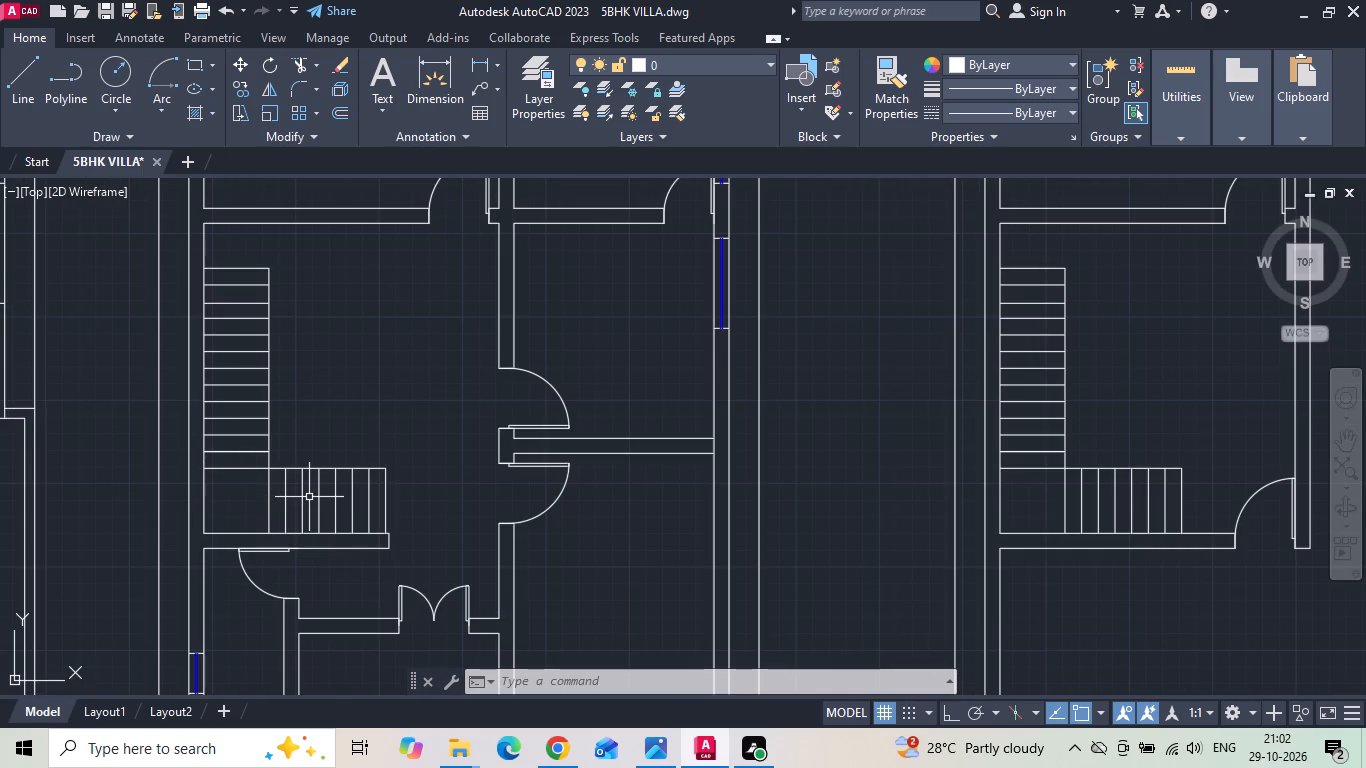
scroll(309, 497, "up", 1)
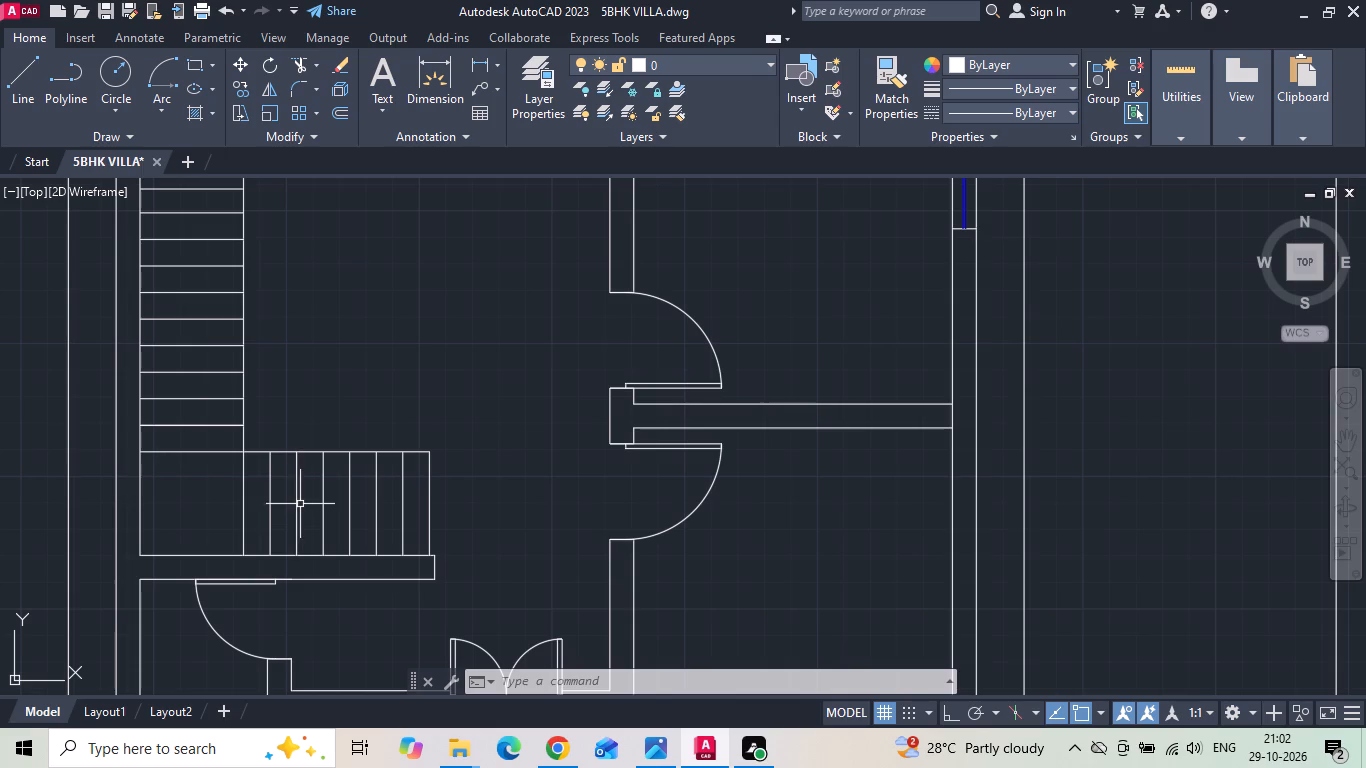
middle_click_drag(203, 475, 248, 598)
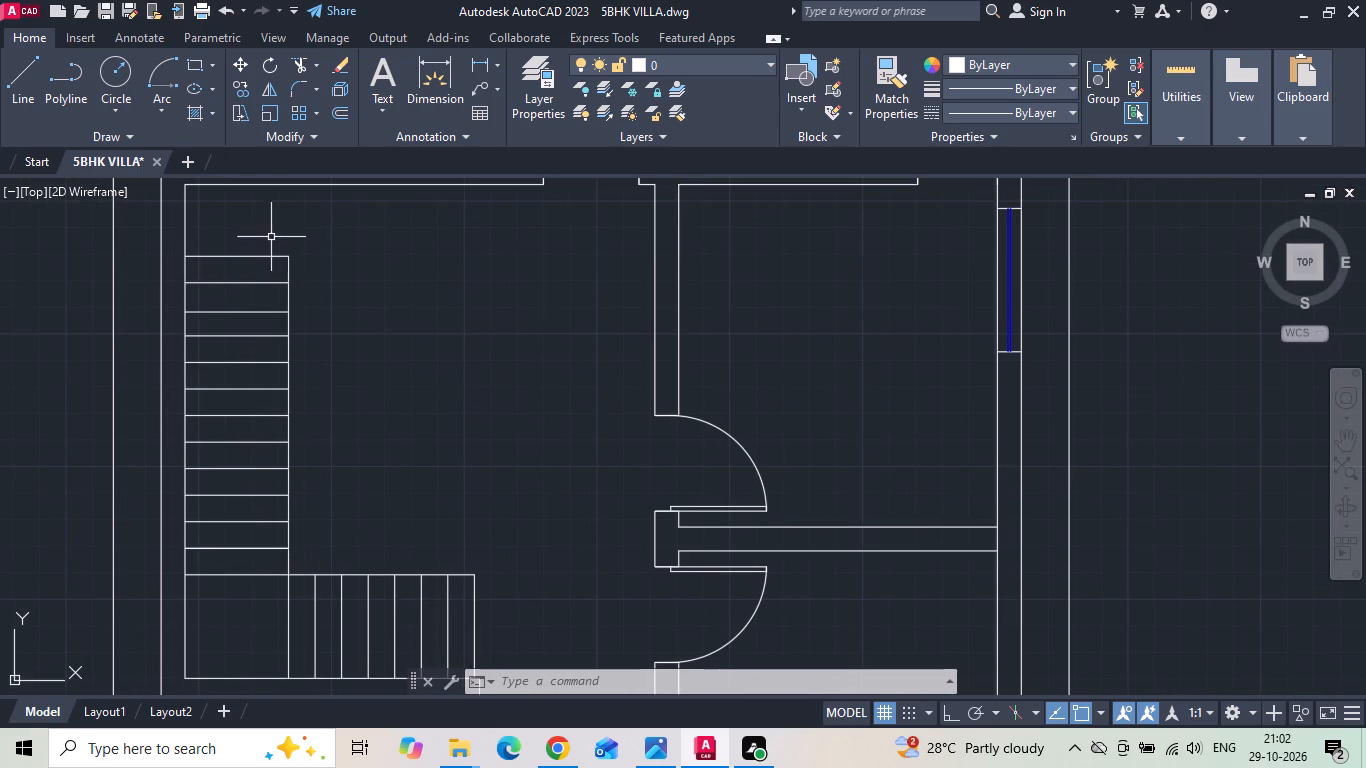
scroll(556, 324, "down", 3)
scroll(1099, 366, "up", 3)
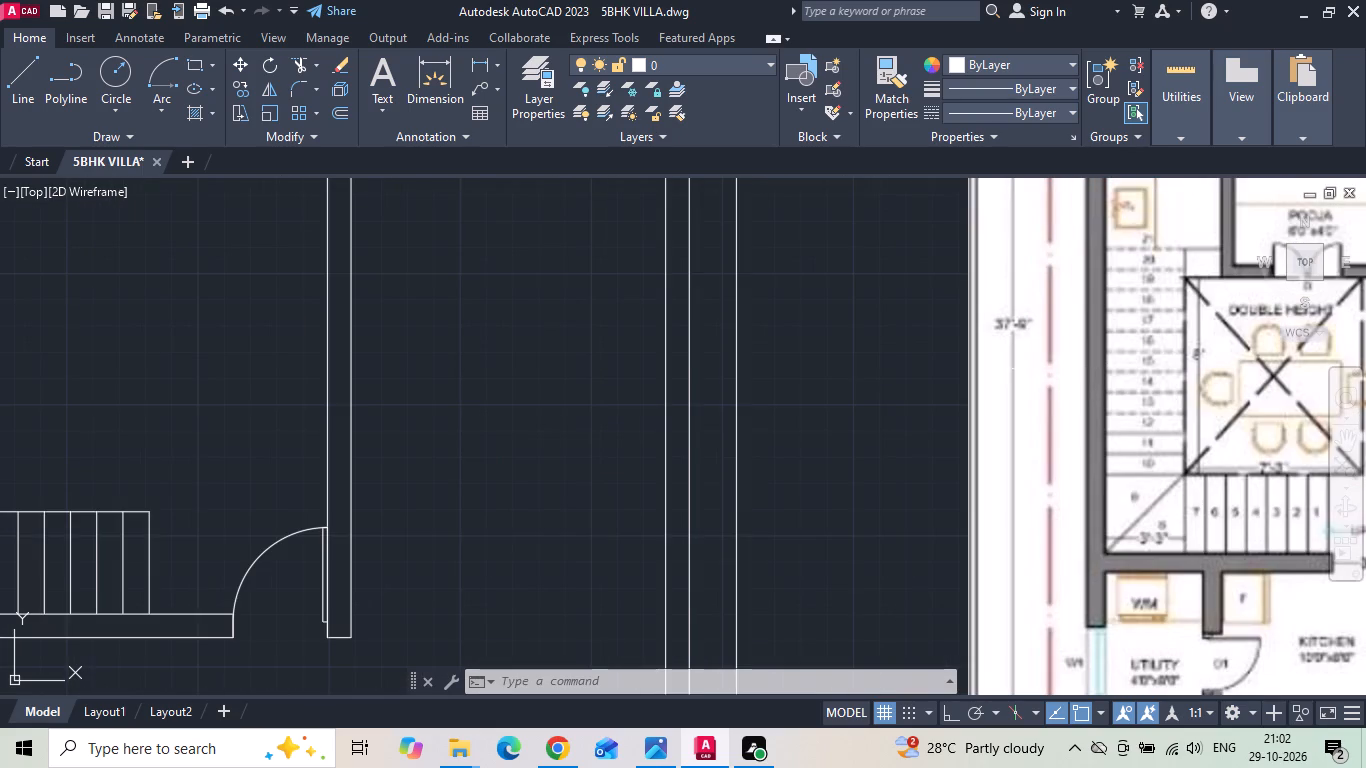
scroll(802, 385, "down", 1)
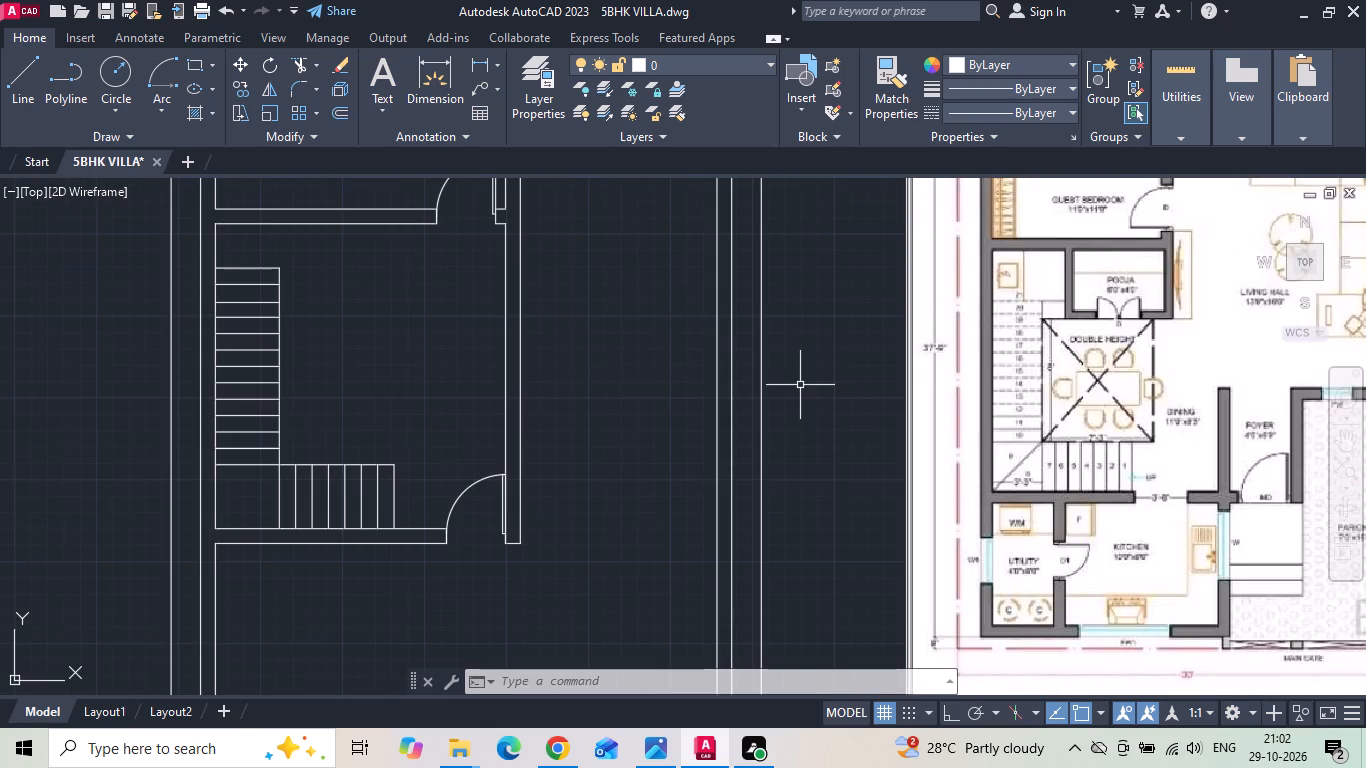
scroll(800, 385, "down", 2)
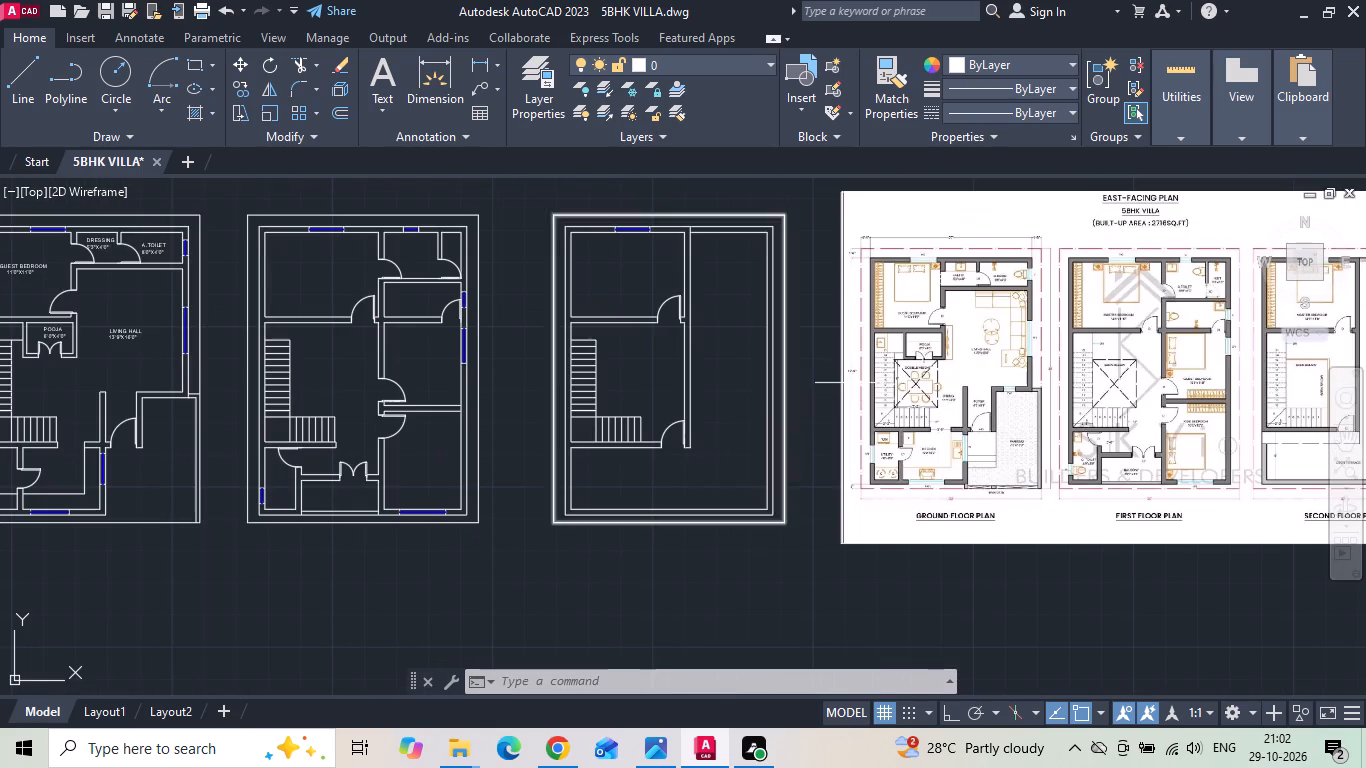
scroll(1172, 353, "up", 2)
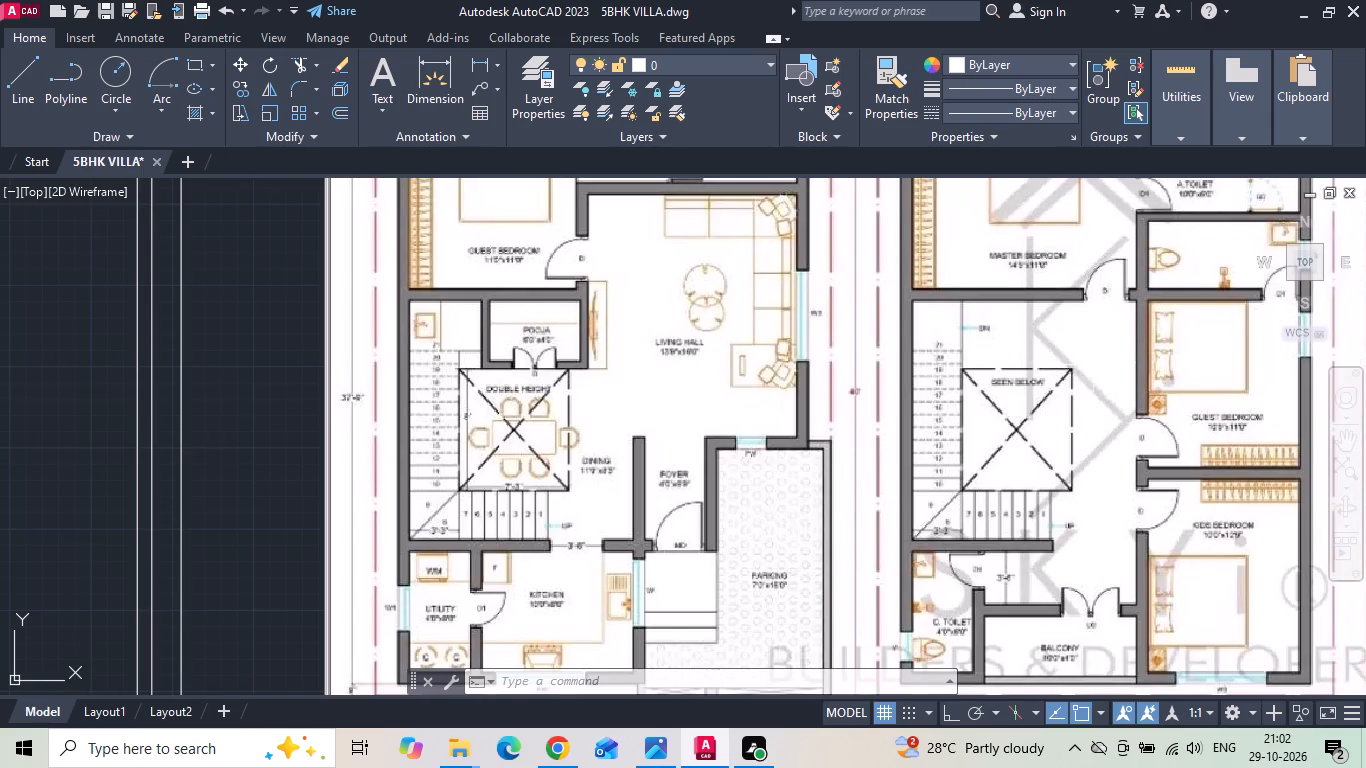
scroll(840, 410, "down", 1)
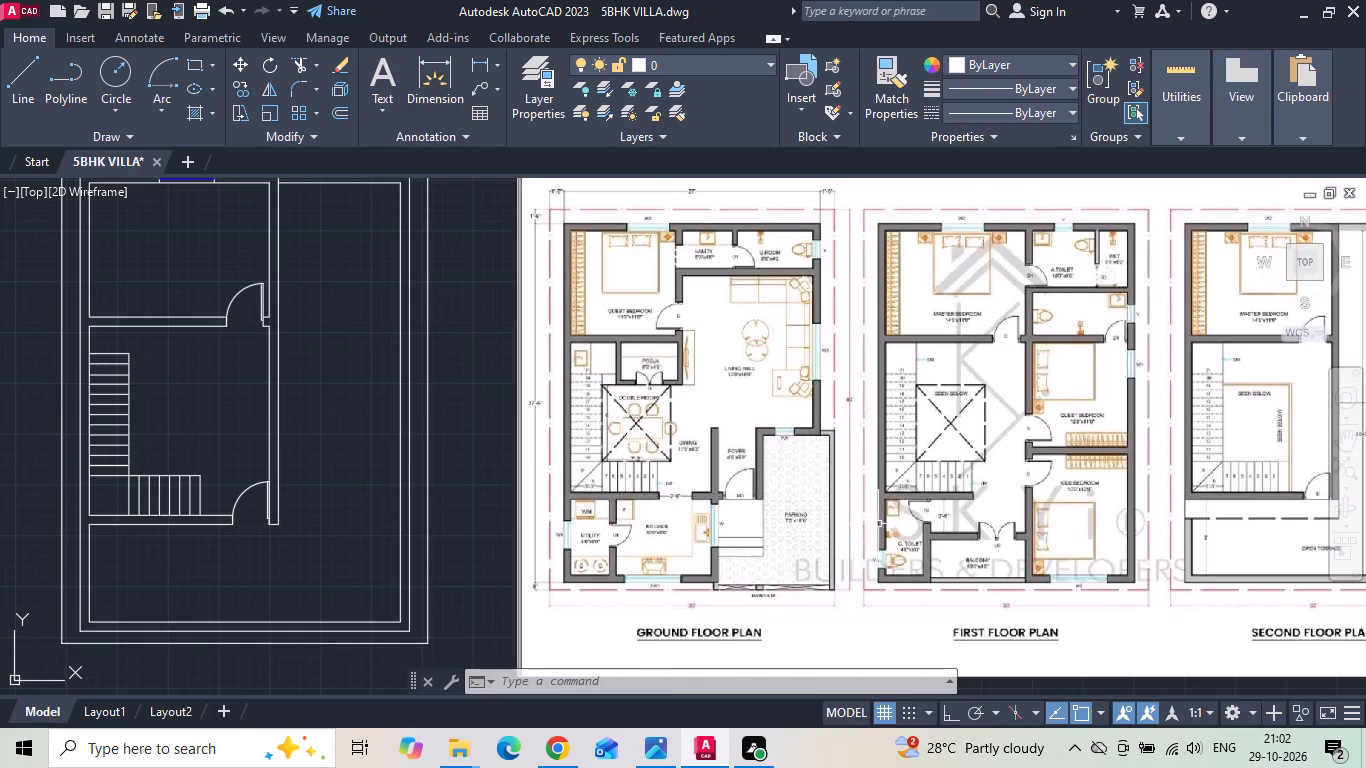
scroll(949, 573, "up", 3)
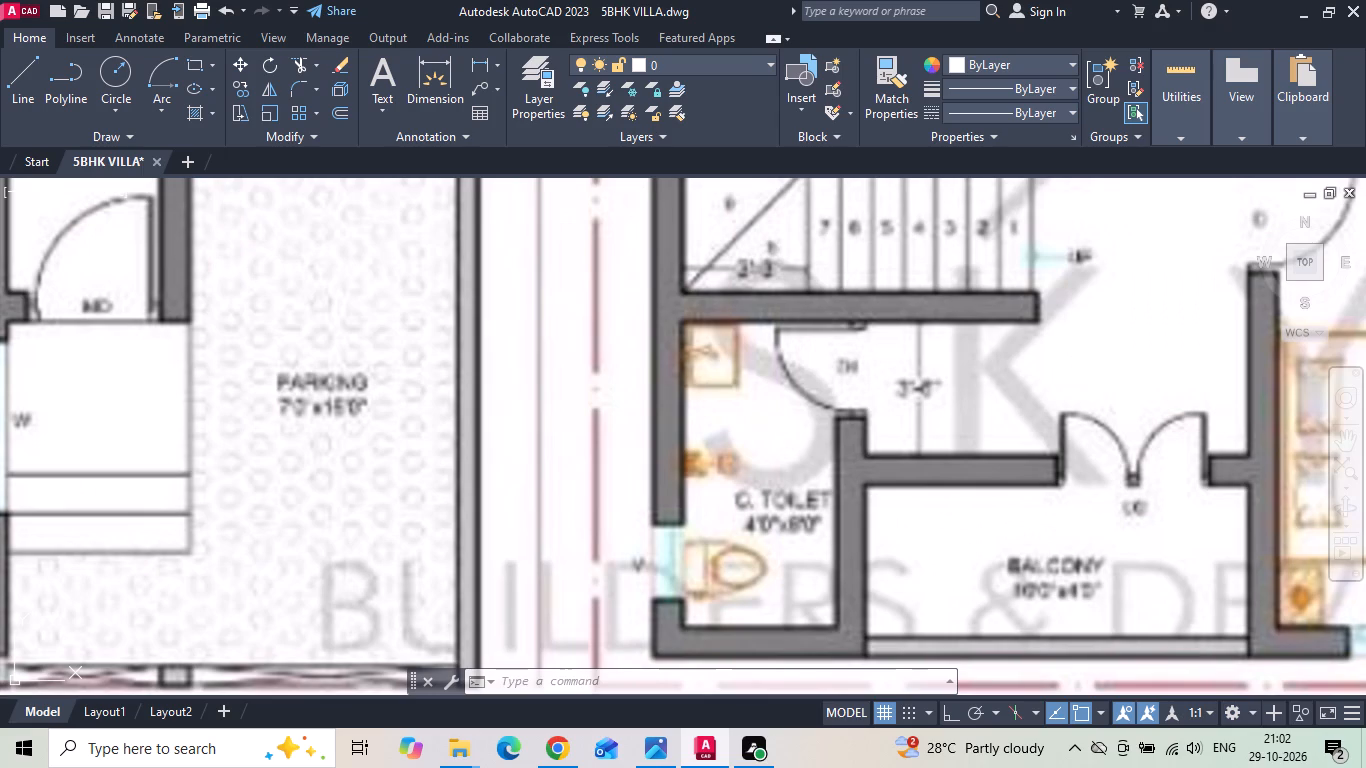
Examine the reference ground and first floor plans around the staircases, dining area, kitchen and parking.
scroll(843, 542, "down", 1)
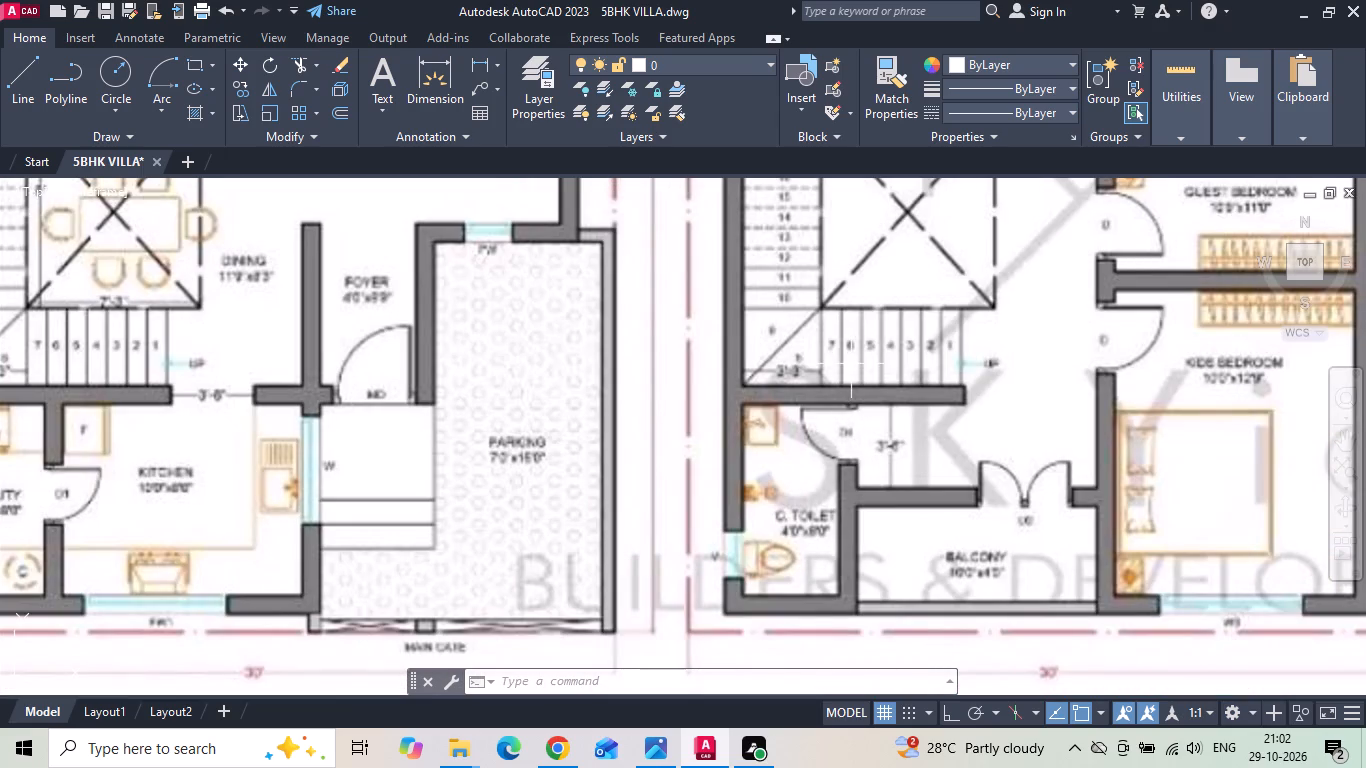
middle_click_drag(850, 368, 849, 588)
scroll(850, 431, "down", 1)
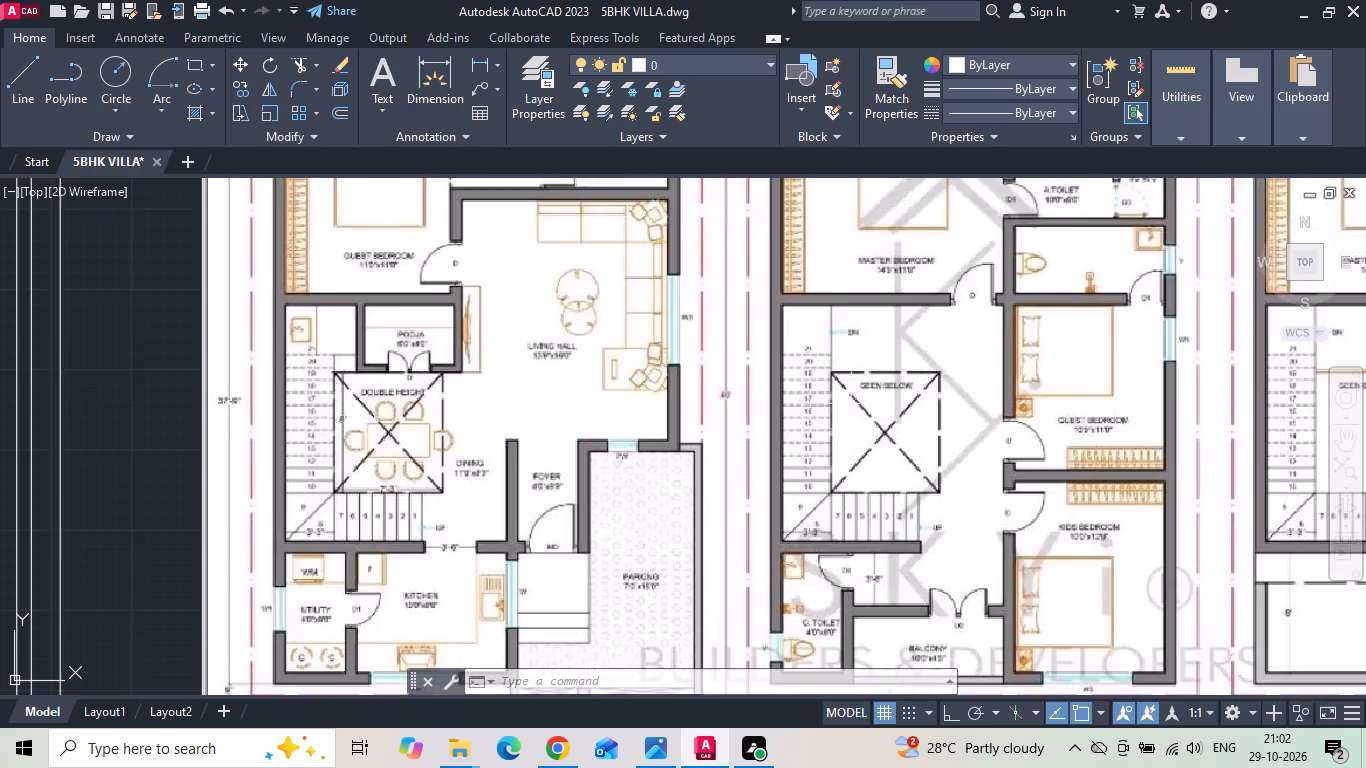
scroll(915, 254, "up", 3)
scroll(900, 329, "down", 4)
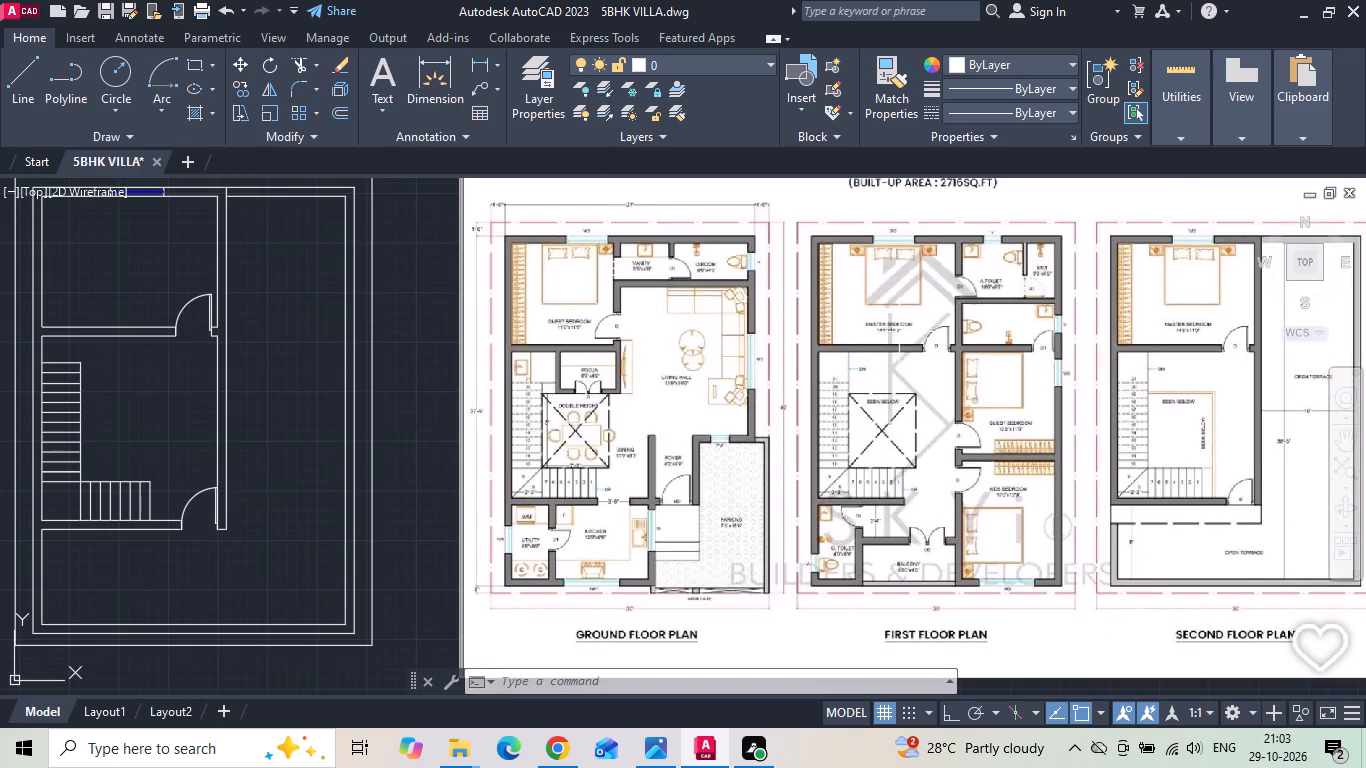
scroll(610, 506, "up", 2)
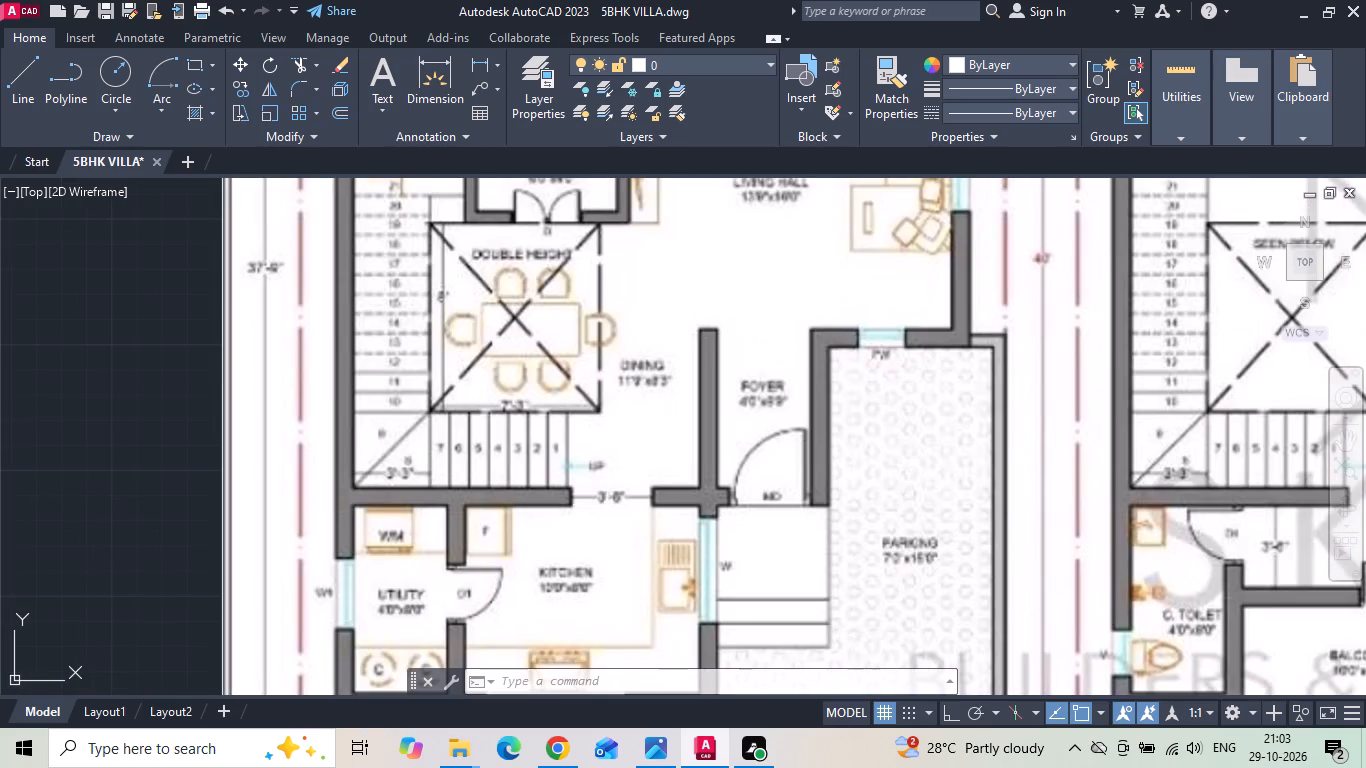
scroll(607, 504, "down", 1)
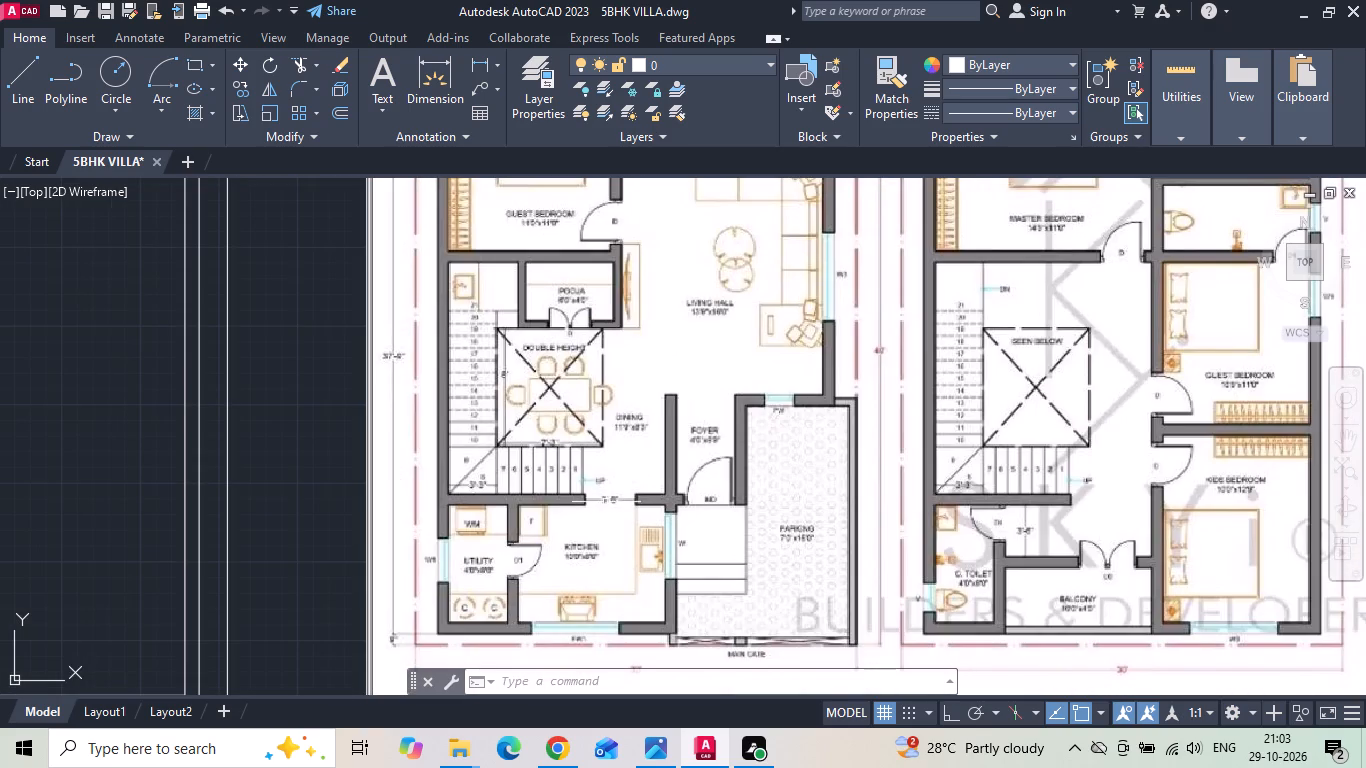
scroll(880, 289, "down", 2)
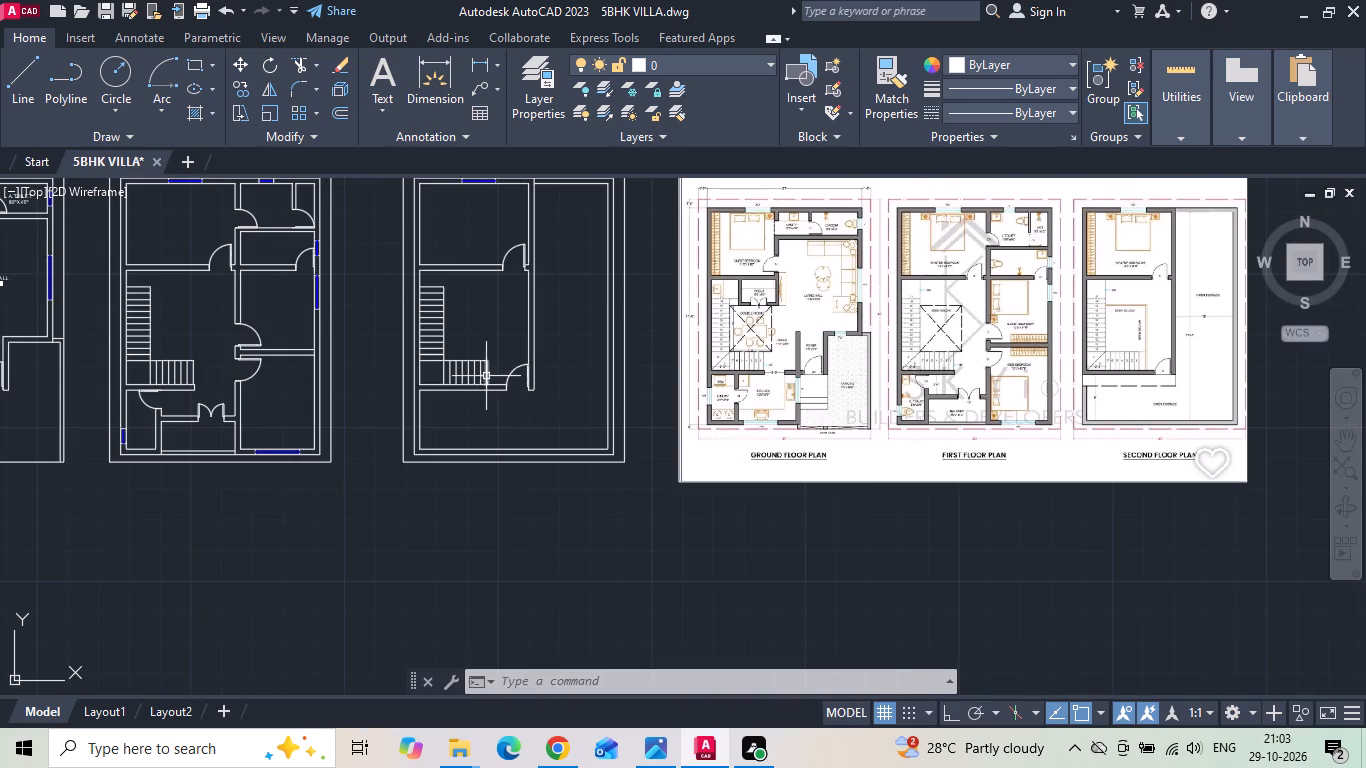
Load the ACAD_ISO02W100 dashed linetype for the treads of the ground floor staircase's long flight.
middle_click_drag(479, 376, 1040, 413)
scroll(532, 309, "up", 3)
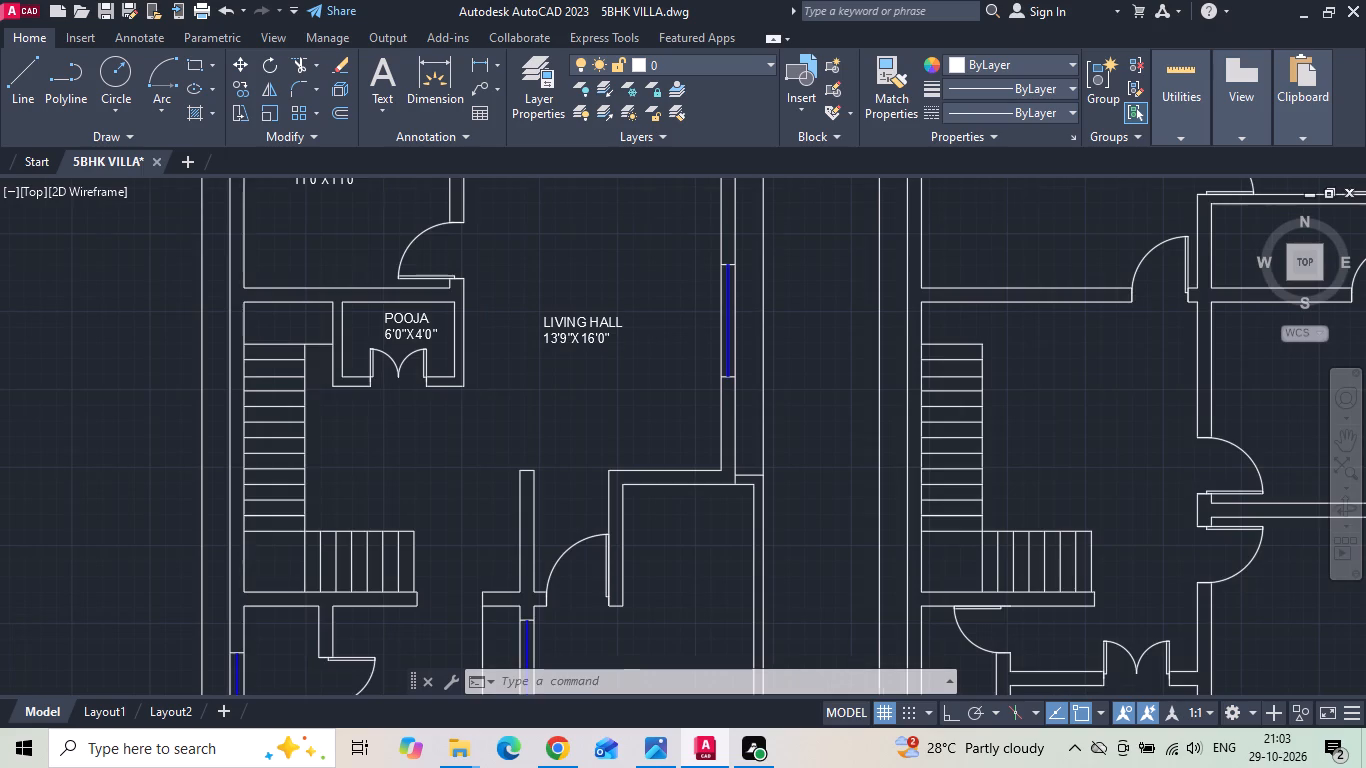
scroll(718, 290, "down", 1)
scroll(564, 340, "down", 2)
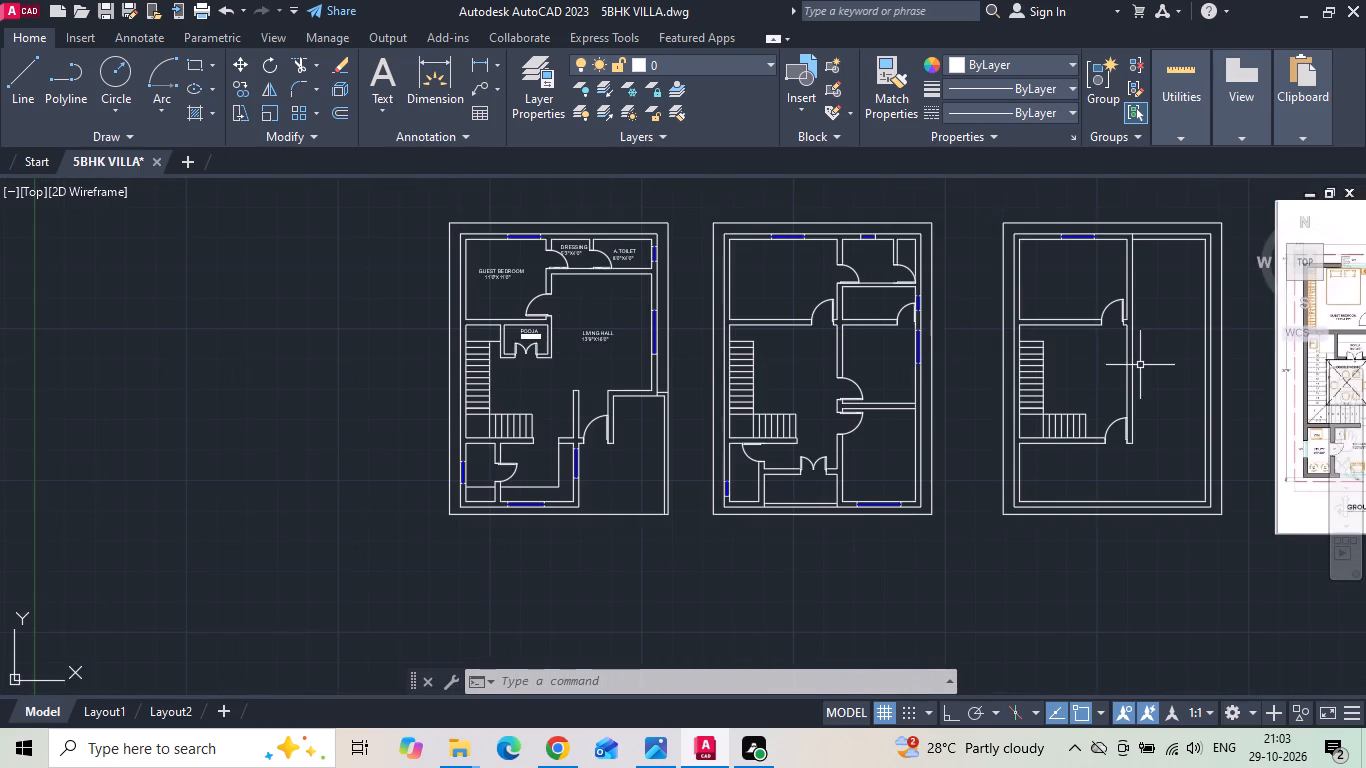
middle_click_drag(1138, 367, 1038, 375)
scroll(363, 443, "up", 3)
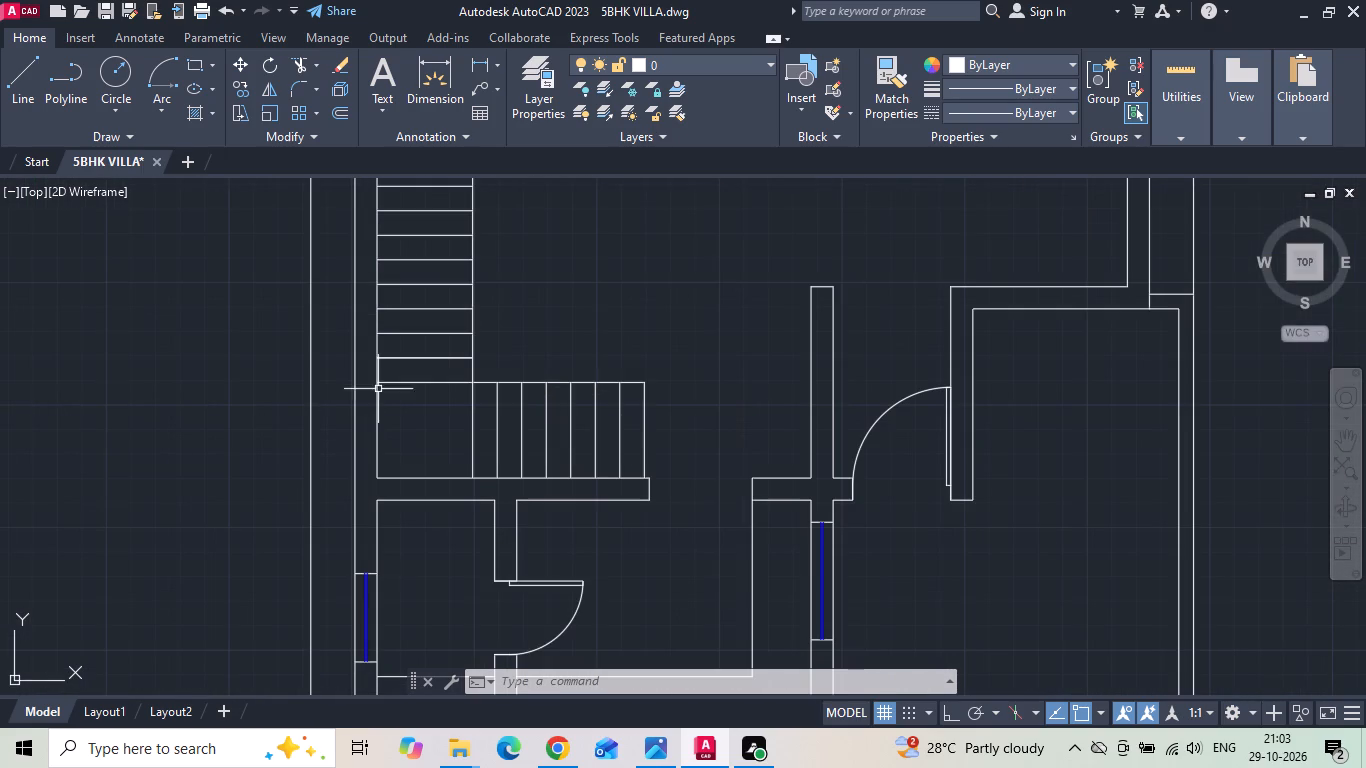
left_click(440, 365)
middle_click_drag(439, 378, 435, 484)
middle_click_drag(416, 331, 416, 367)
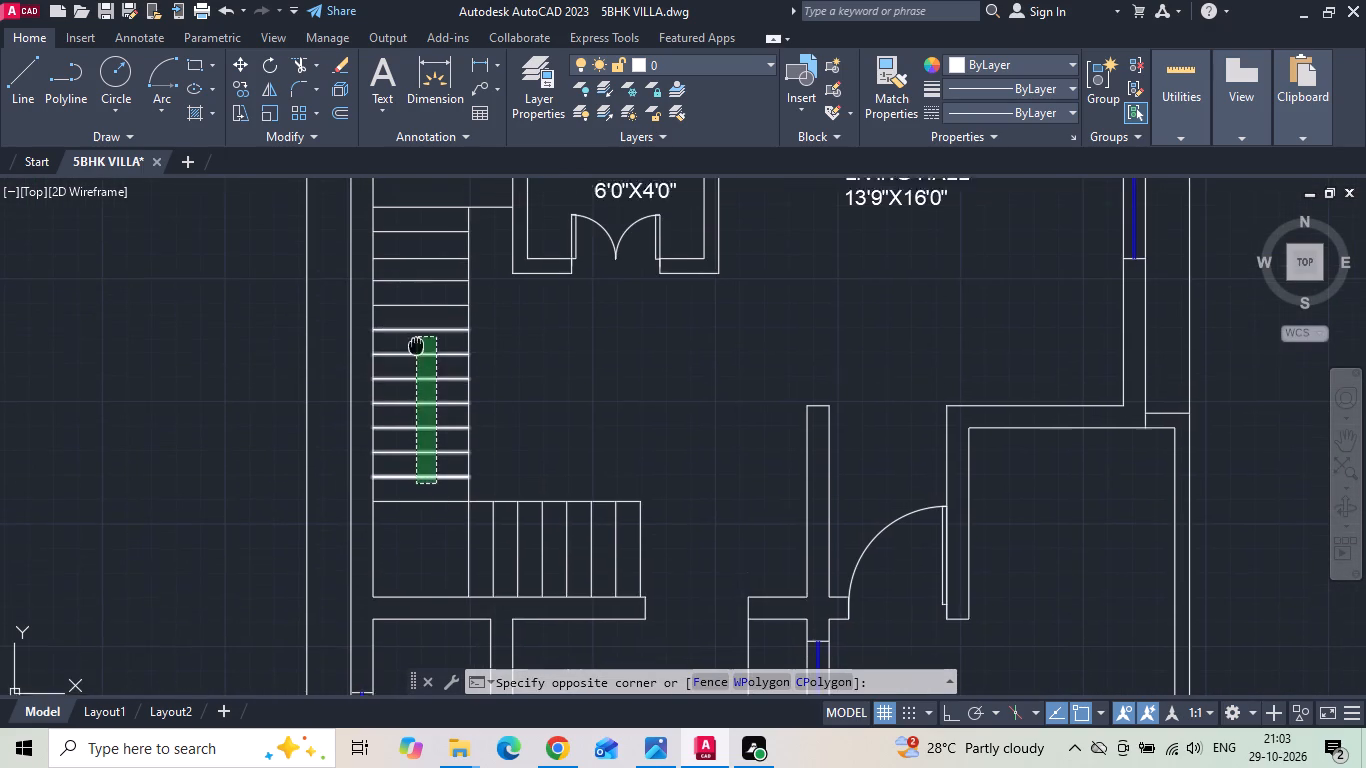
middle_click_drag(416, 367, 413, 409)
left_click(405, 284)
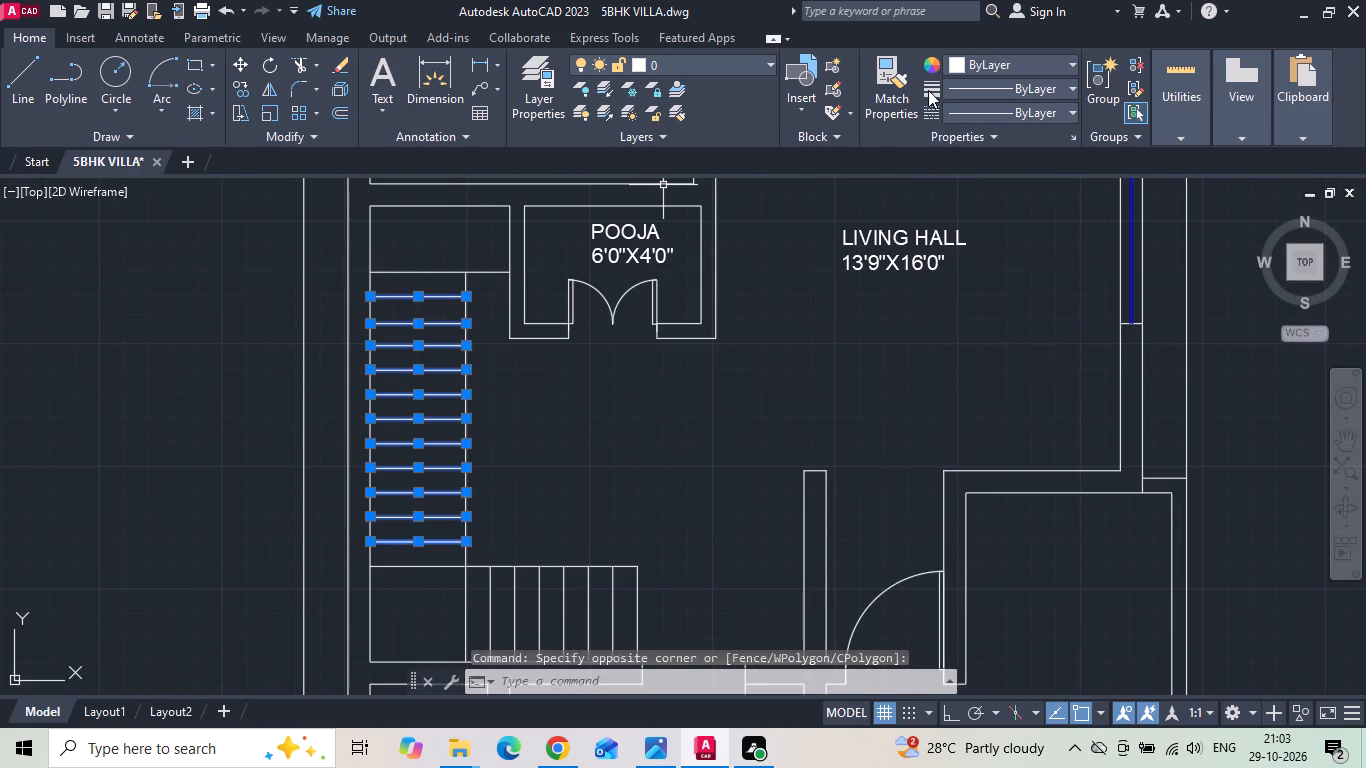
left_click(974, 106)
left_click(971, 199)
left_click(848, 207)
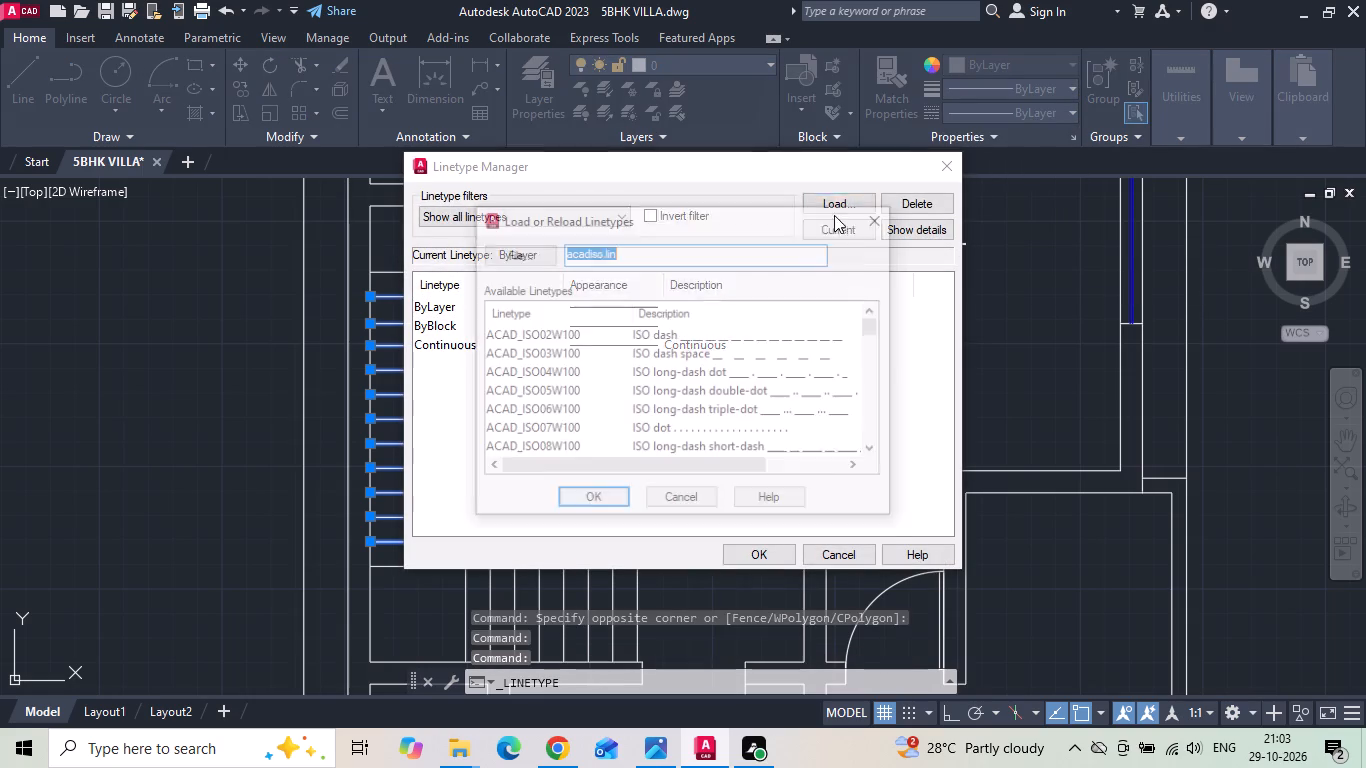
left_click(672, 333)
left_click(598, 509)
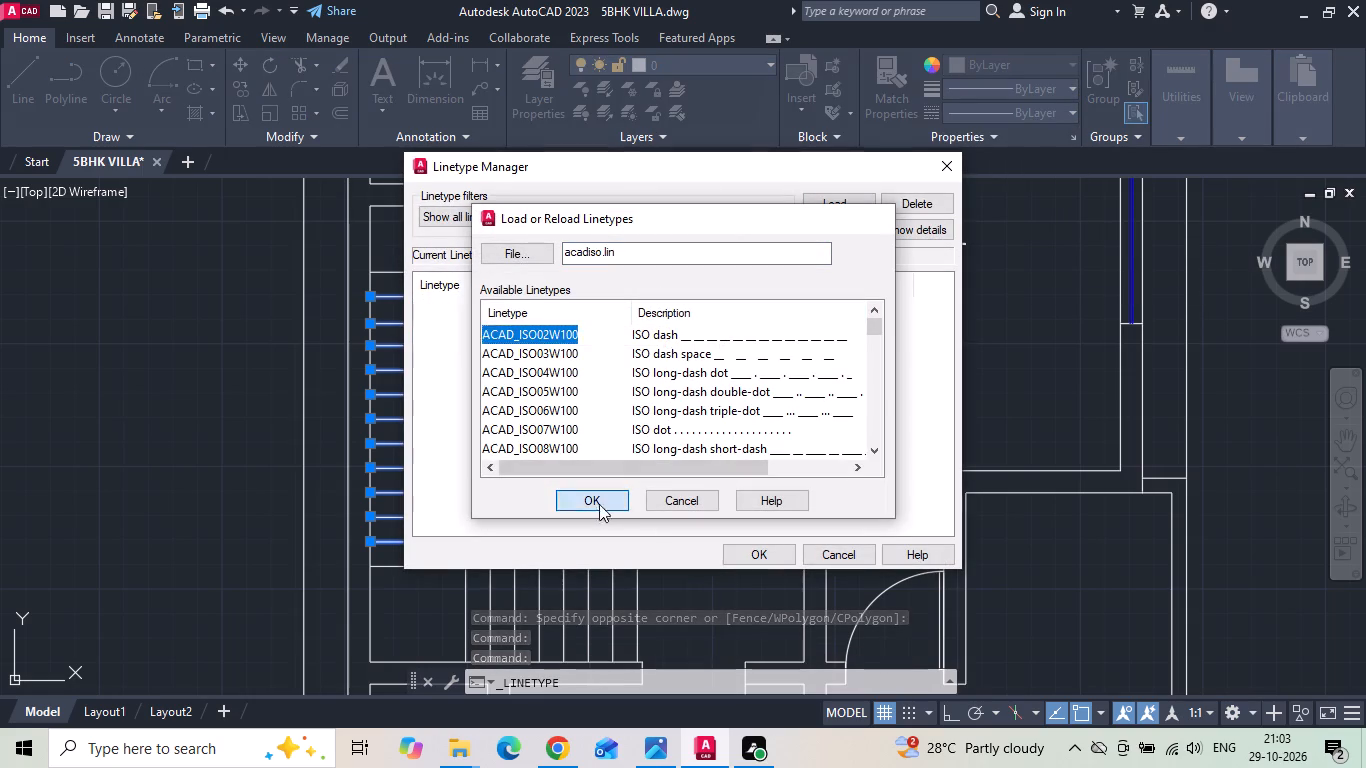
left_click(733, 339)
left_click(764, 554)
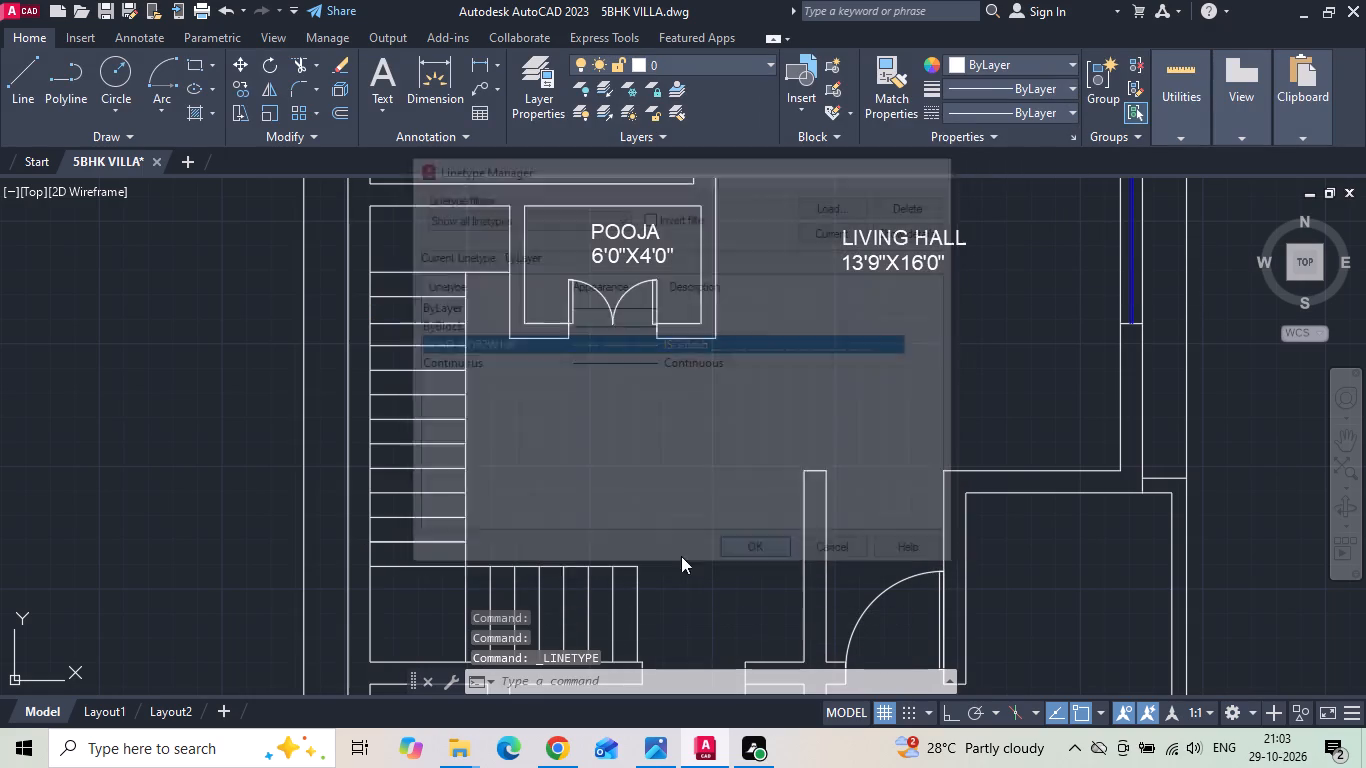
Apply the ACAD_ISO02W100 linetype to the treads of the ground floor staircase's long flight.
left_click_drag(439, 556, 436, 541)
left_click(400, 286)
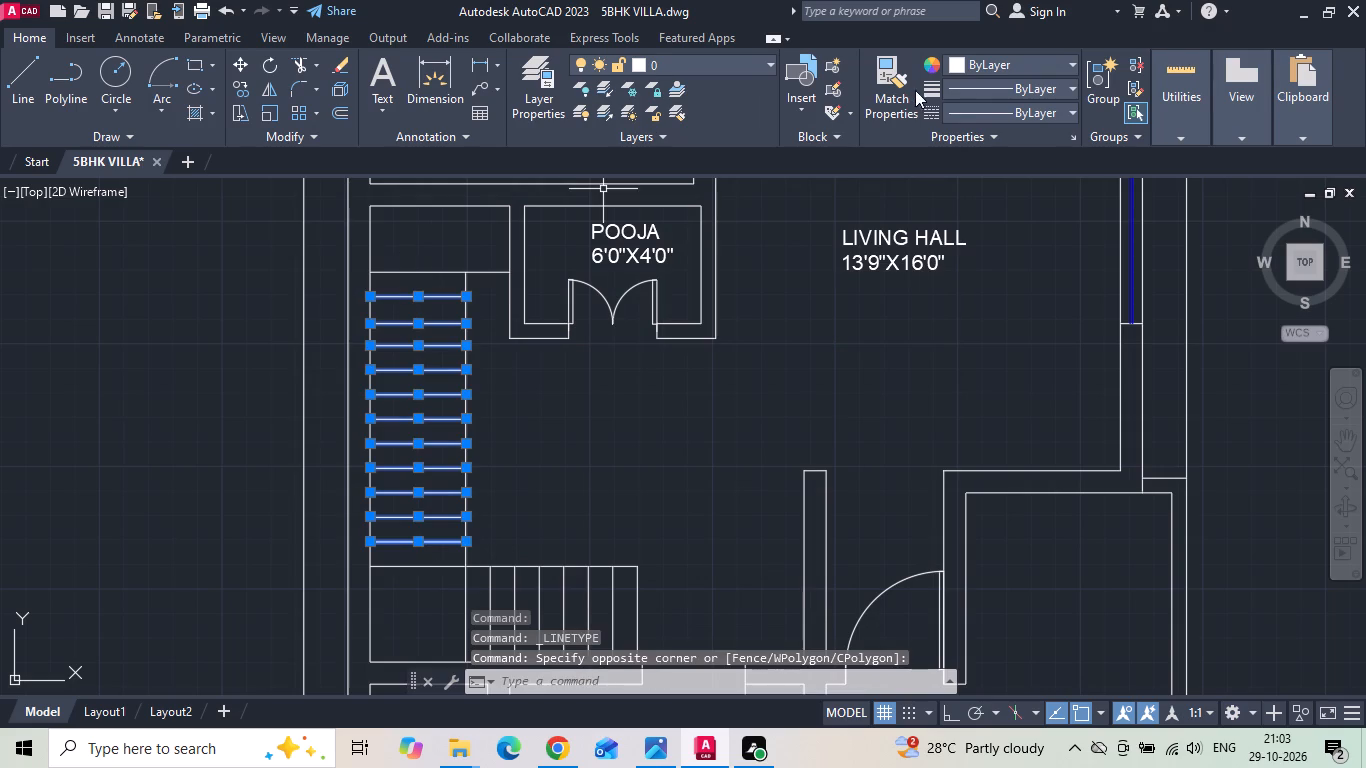
left_click(977, 109)
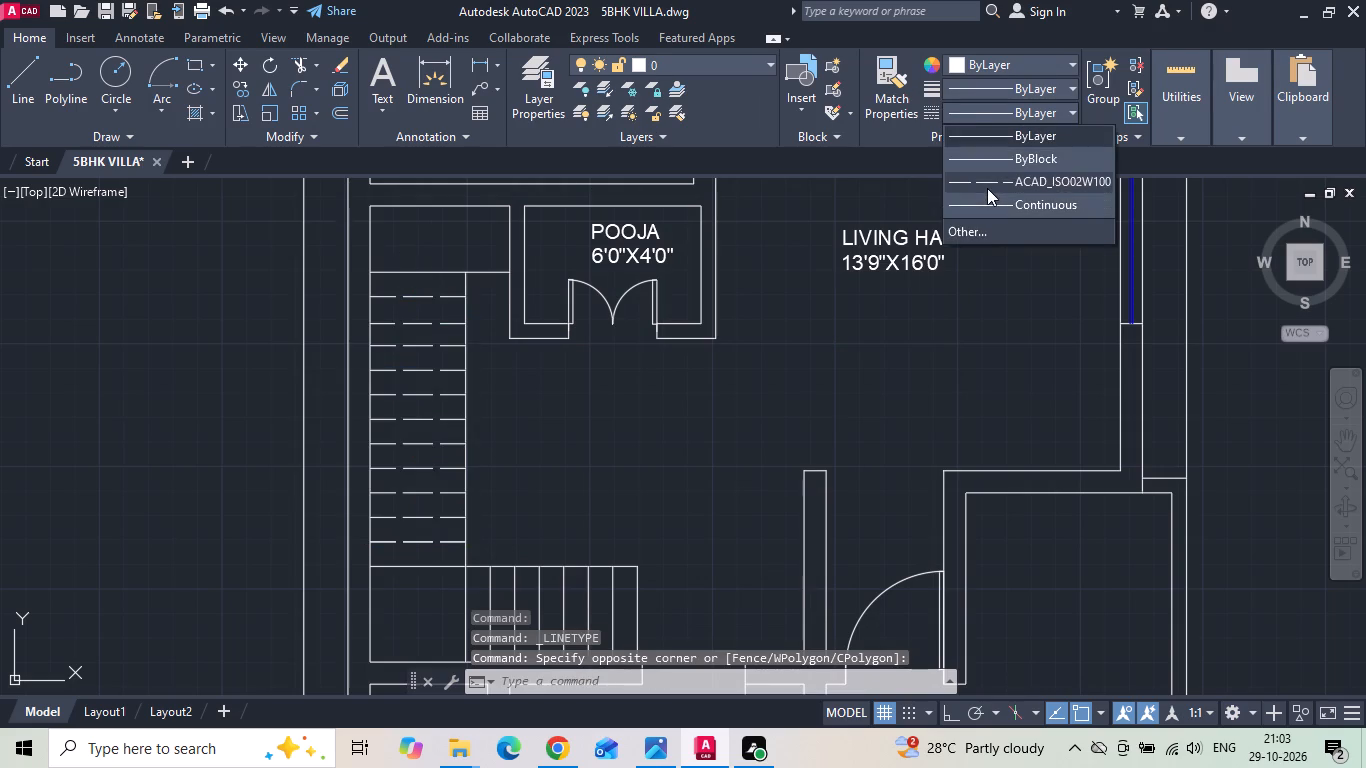
left_click(987, 188)
key("Escape")
Apply the ACAD_ISO02W100 linetype to the treads of the first floor staircase's long flight.
scroll(400, 362, "down", 2)
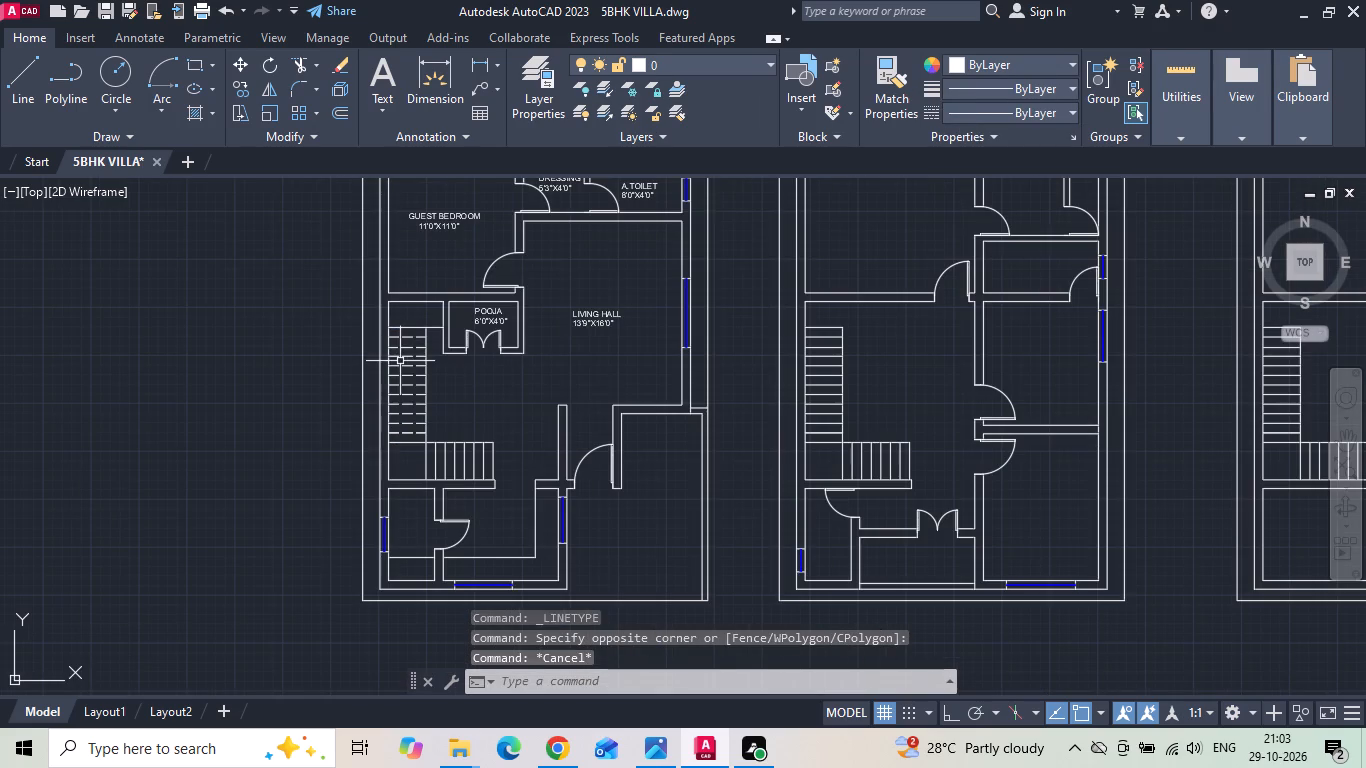
scroll(832, 423, "up", 1)
left_click_drag(831, 445, 829, 434)
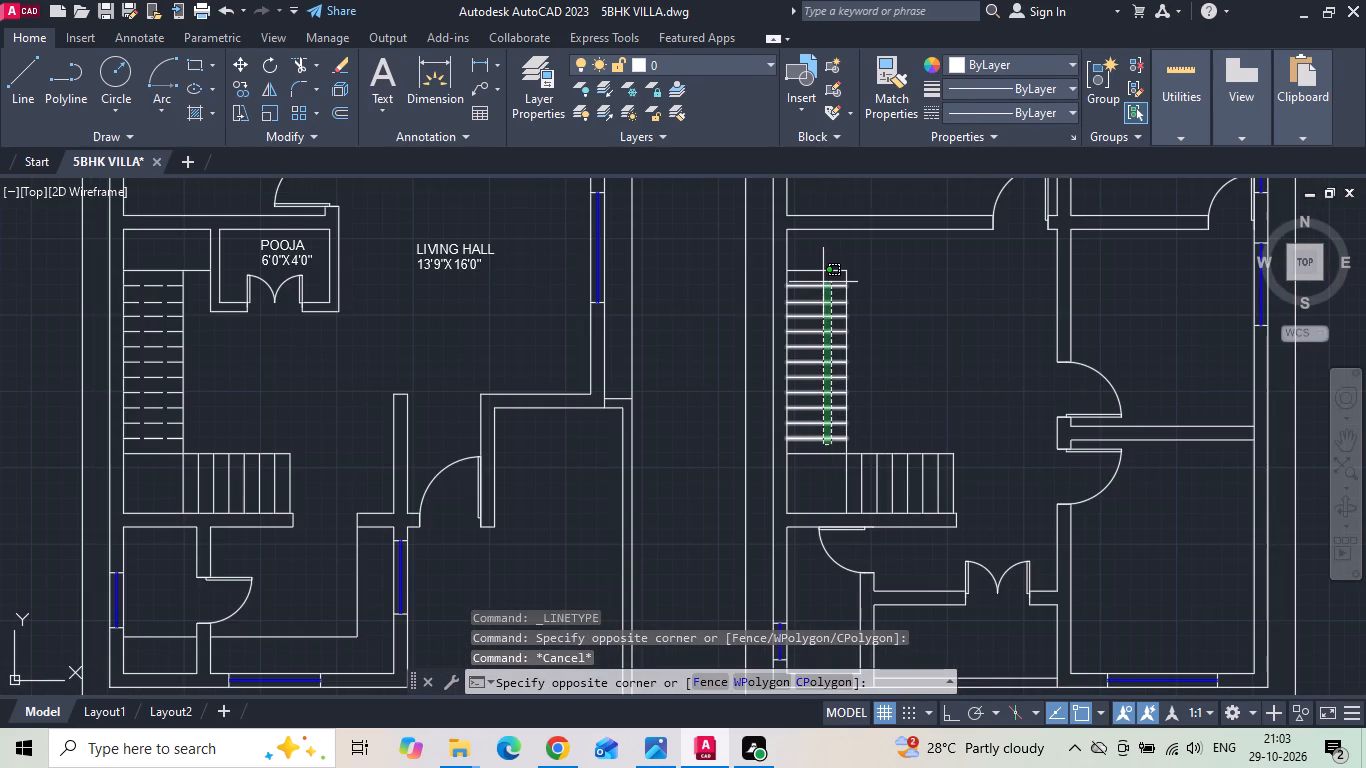
left_click(818, 268)
left_click(985, 106)
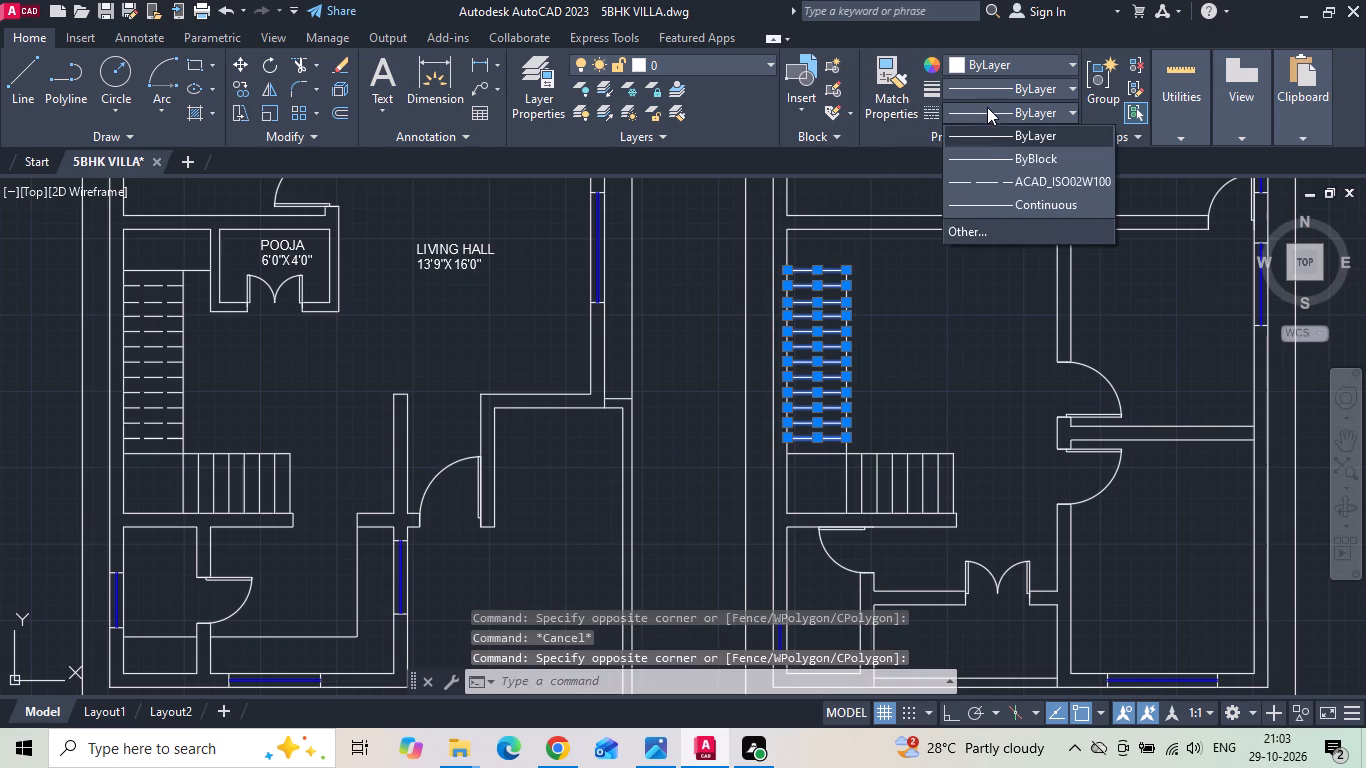
left_click(975, 182)
scroll(365, 425, "down", 2)
key("Escape")
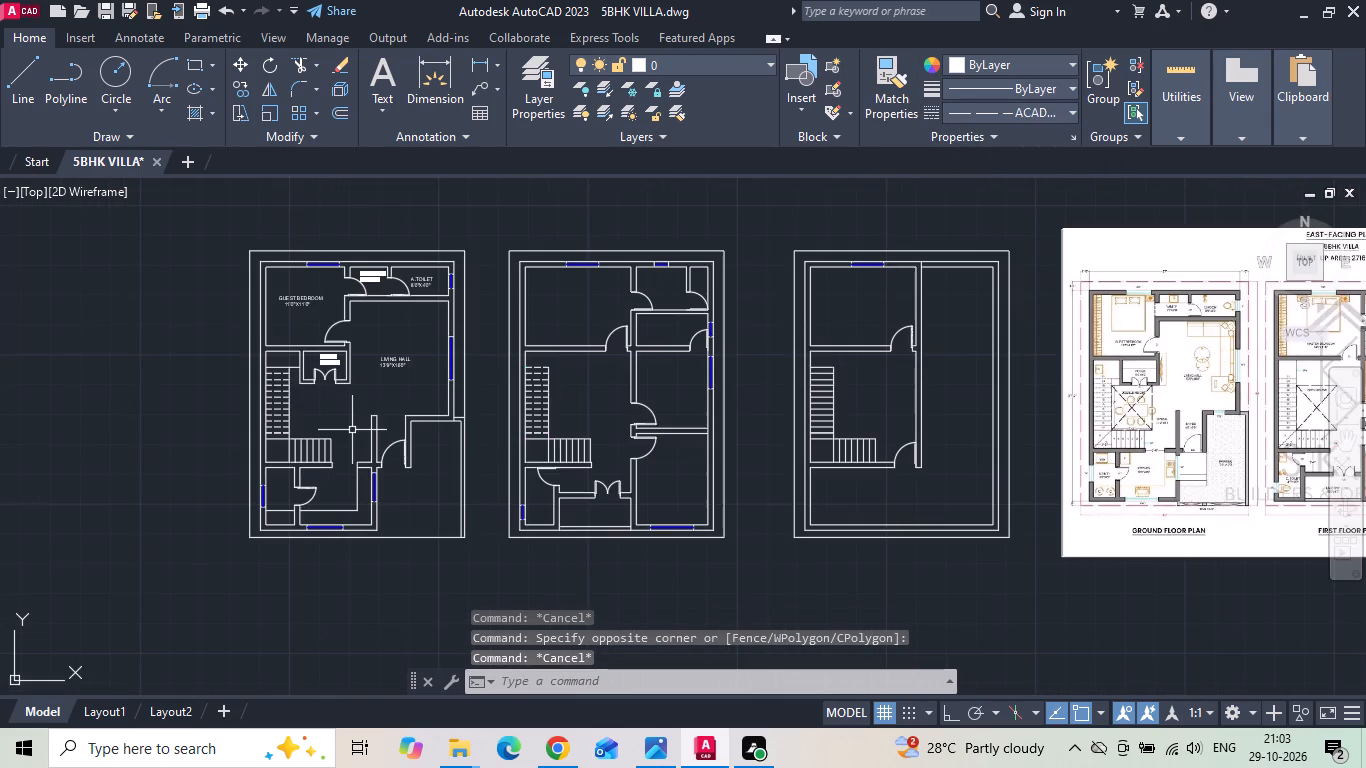
Copy the ground floor LIVING HALL label into the foyer, parking, kitchen and utility spaces.
scroll(352, 432, "down", 1)
scroll(1091, 406, "up", 3)
scroll(1047, 378, "down", 3)
scroll(334, 399, "up", 3)
middle_click_drag(345, 394, 424, 388)
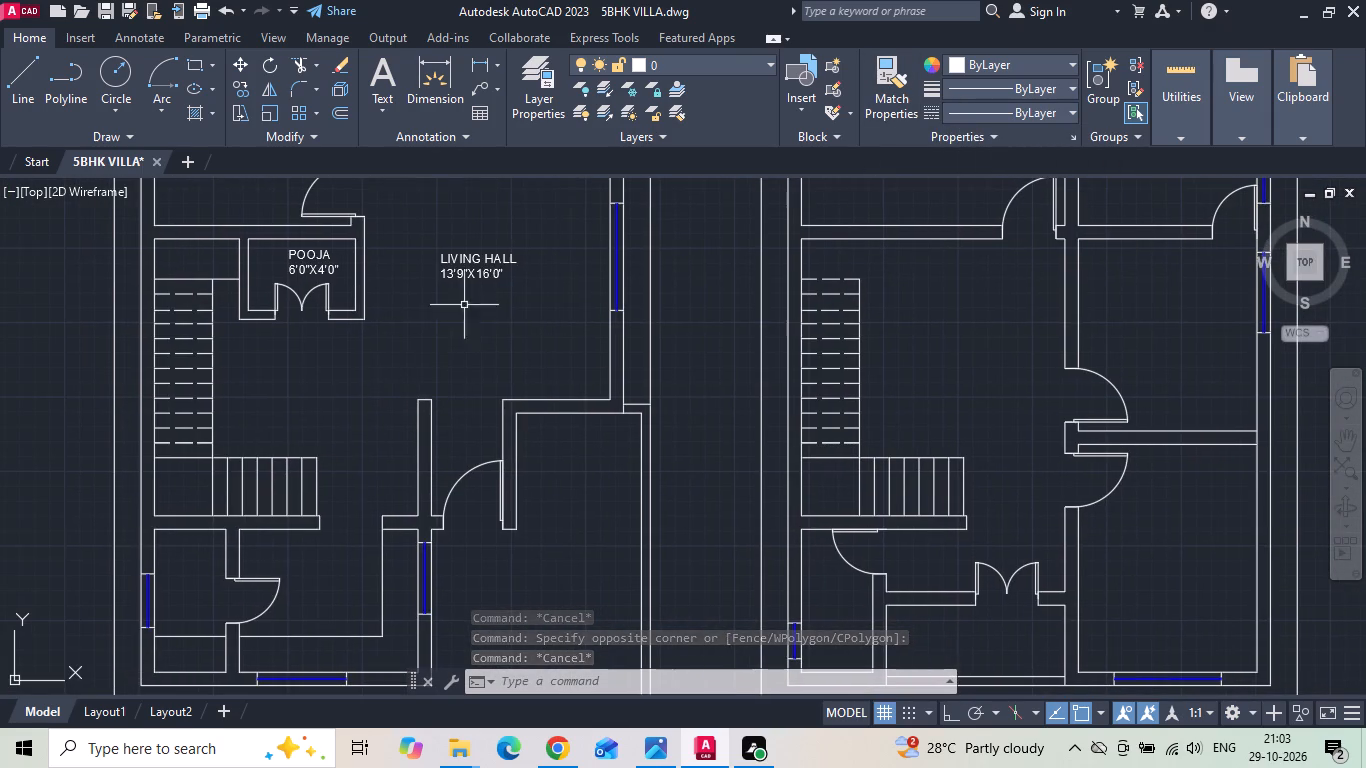
left_click(476, 277)
right_click(476, 277)
left_click(517, 381)
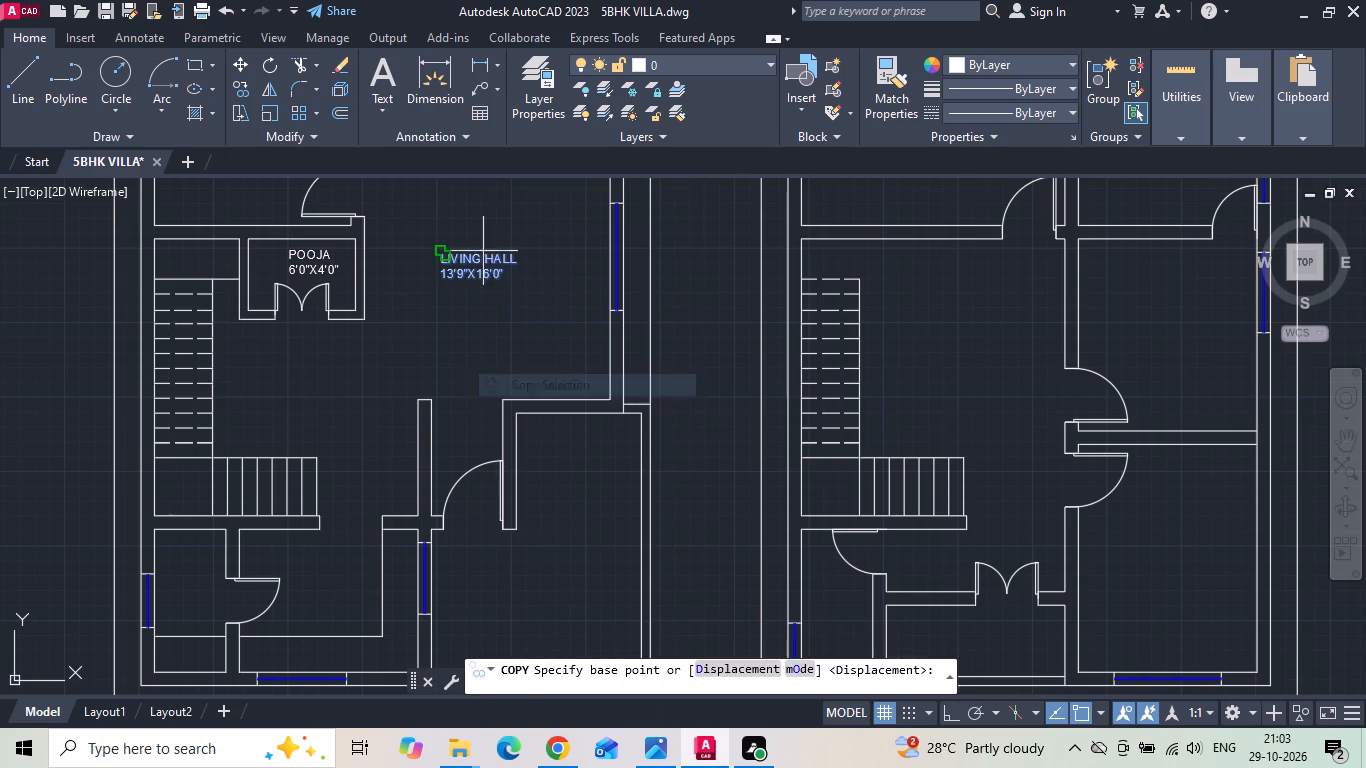
left_click_drag(481, 244, 485, 285)
scroll(452, 433, "up", 2)
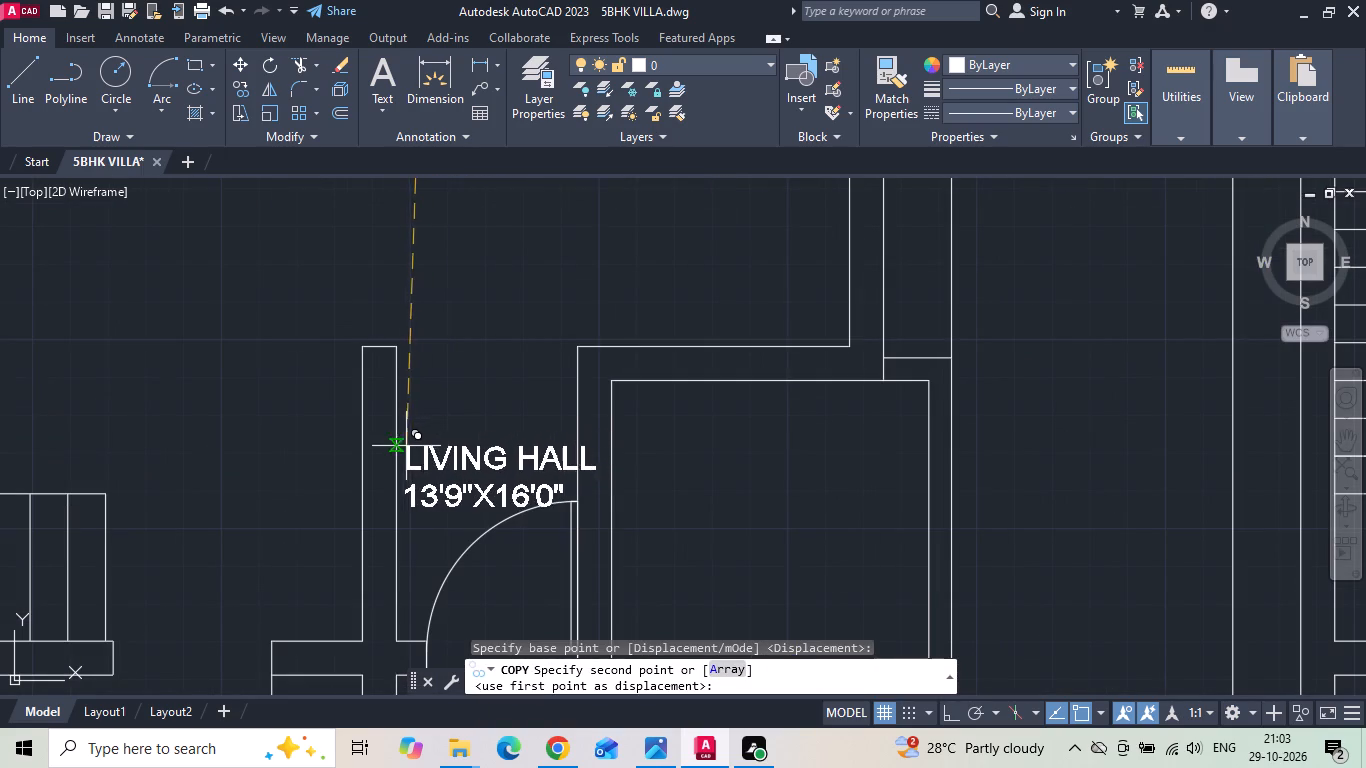
left_click(402, 449)
scroll(609, 284, "down", 1)
left_click(653, 516)
middle_click_drag(686, 455, 726, 331)
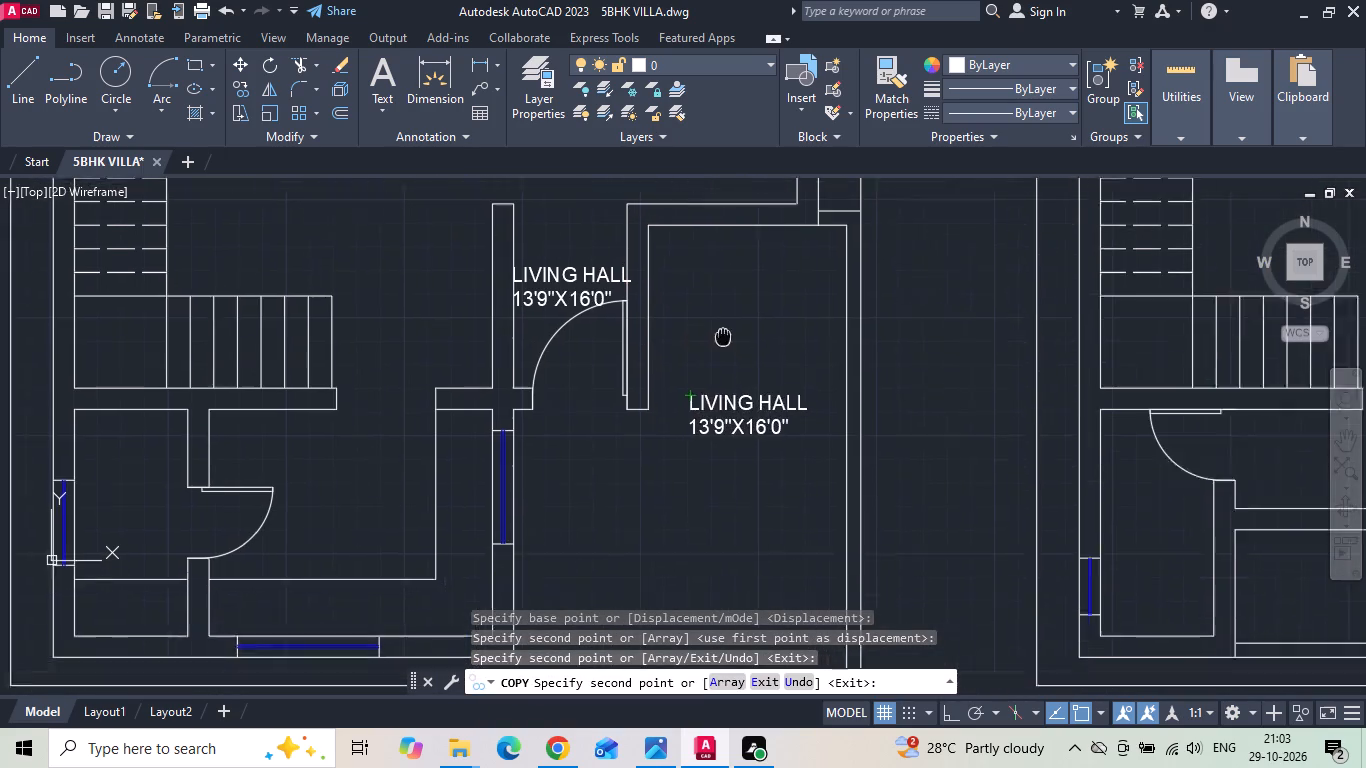
middle_click_drag(726, 331, 749, 307)
left_click(330, 455)
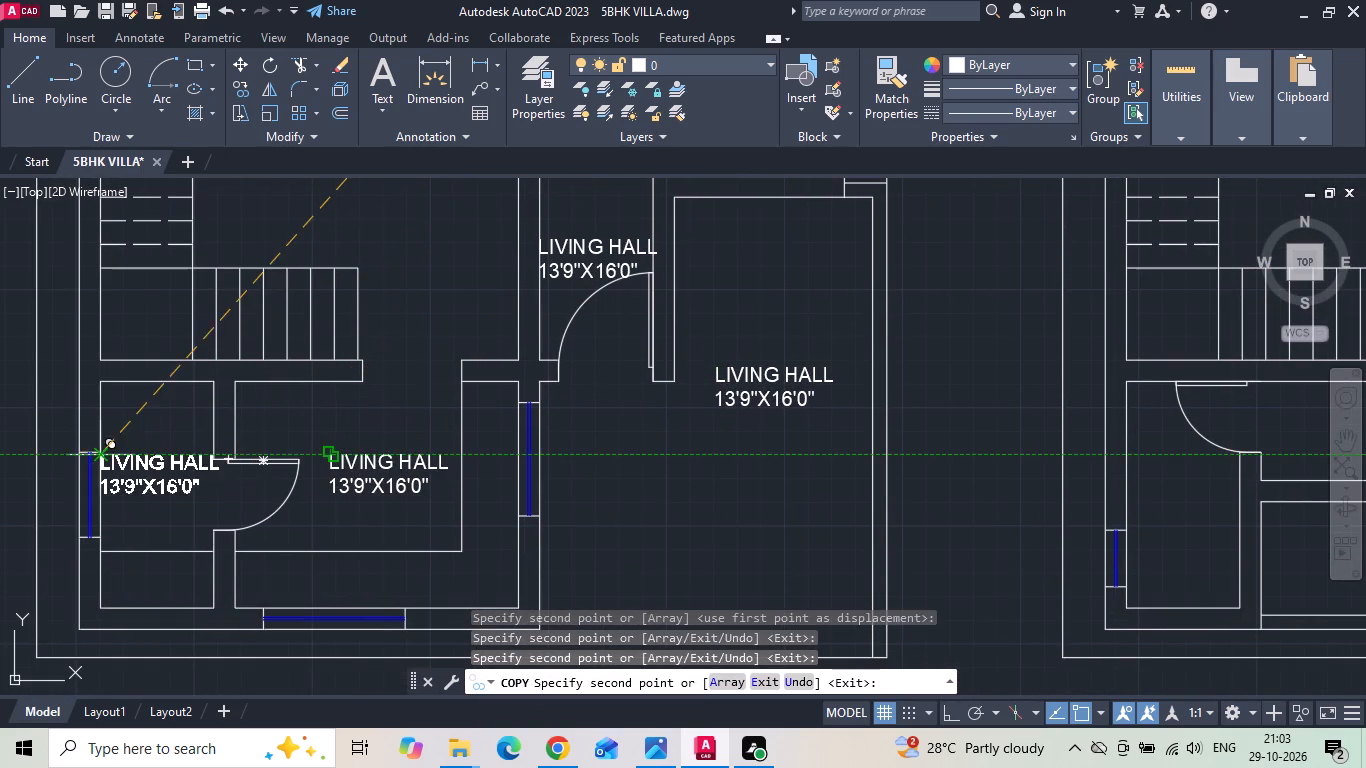
left_click(117, 457)
middle_click_drag(141, 459, 725, 398)
key("Escape")
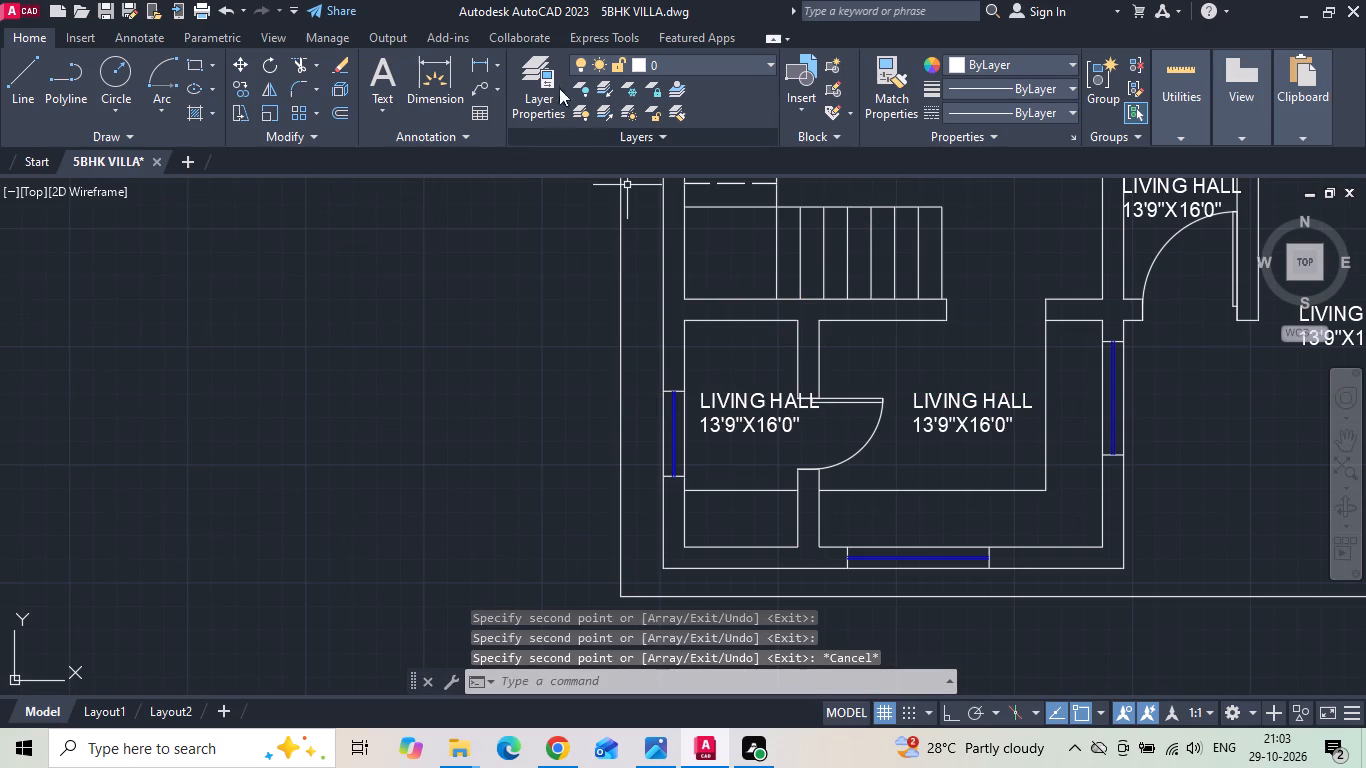
Add a linear dimension for the utility room's depth between its inner walls, placed outside the outer wall.
left_click(478, 63)
left_click_drag(689, 320, 692, 336)
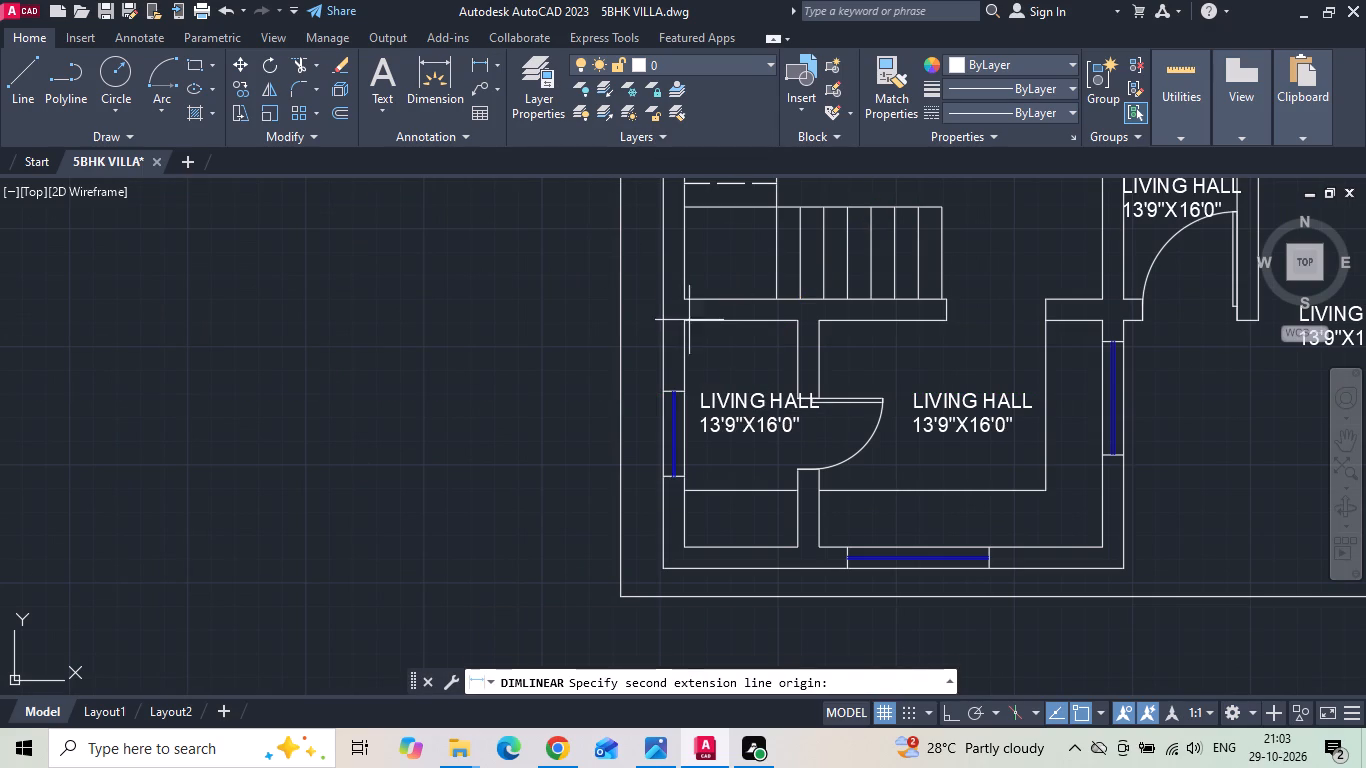
left_click(685, 544)
left_click(631, 520)
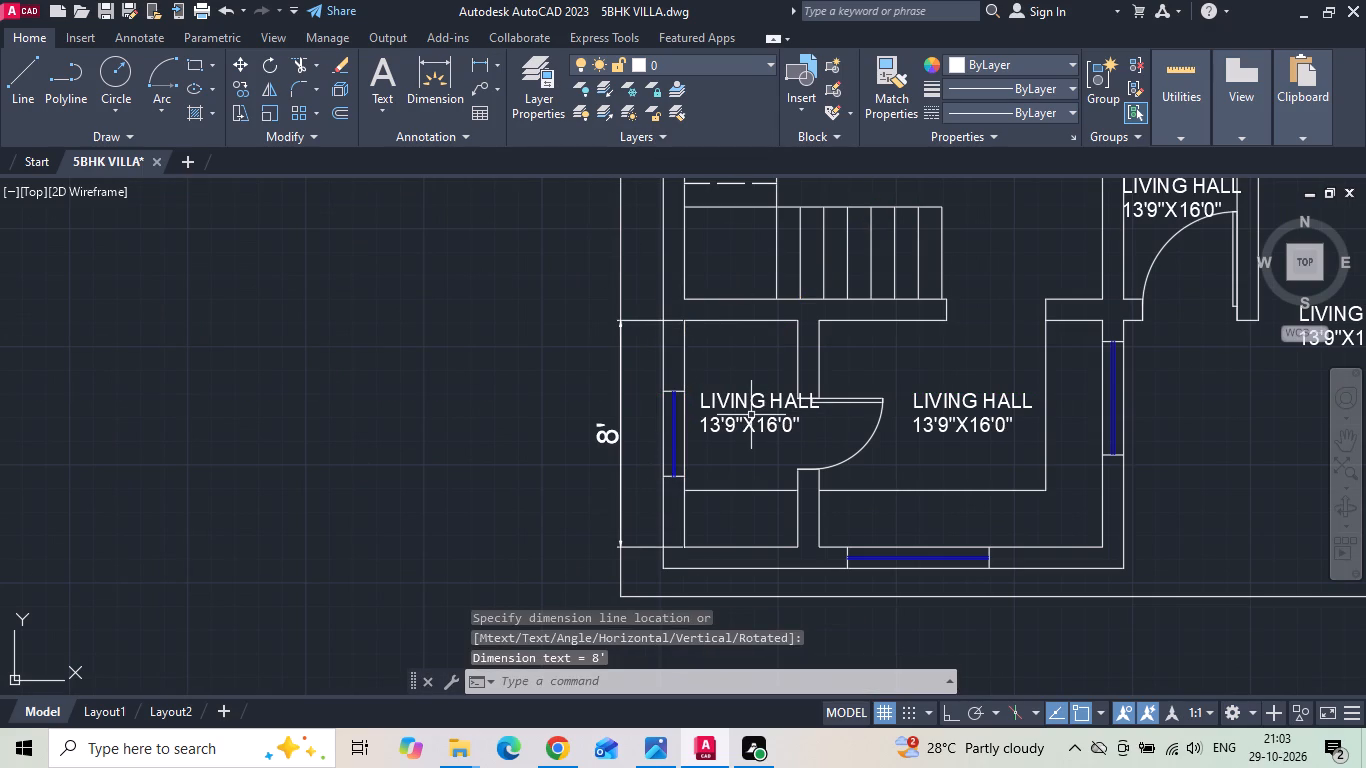
Change the name line of the copied label in the utility room to UTILITY, keeping the size on its own line.
double_click(752, 408)
scroll(880, 407, "up", 2)
left_click_drag(739, 405, 508, 409)
key("BackSpace")
key("BackSpace")
key("BackSpace")
key("BackSpace")
key("BackSpace")
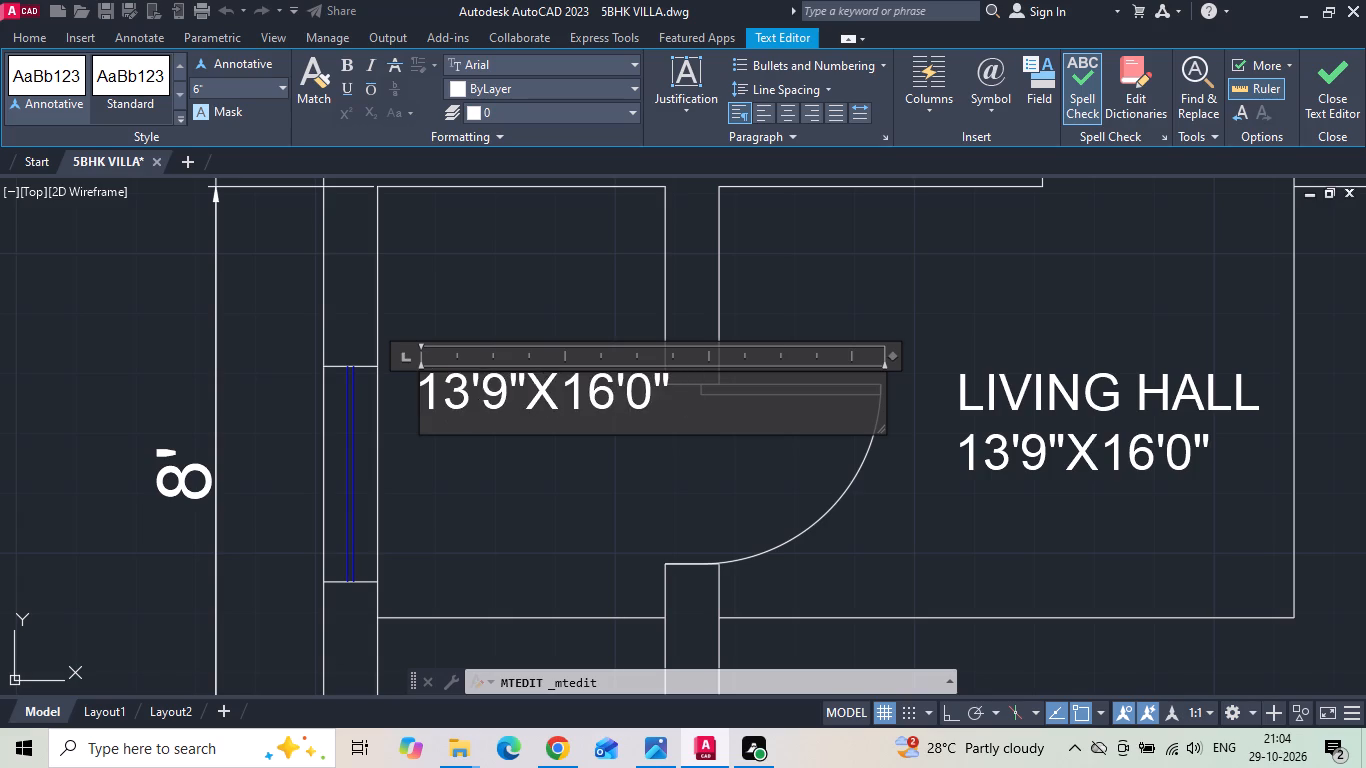
type("UTILI")
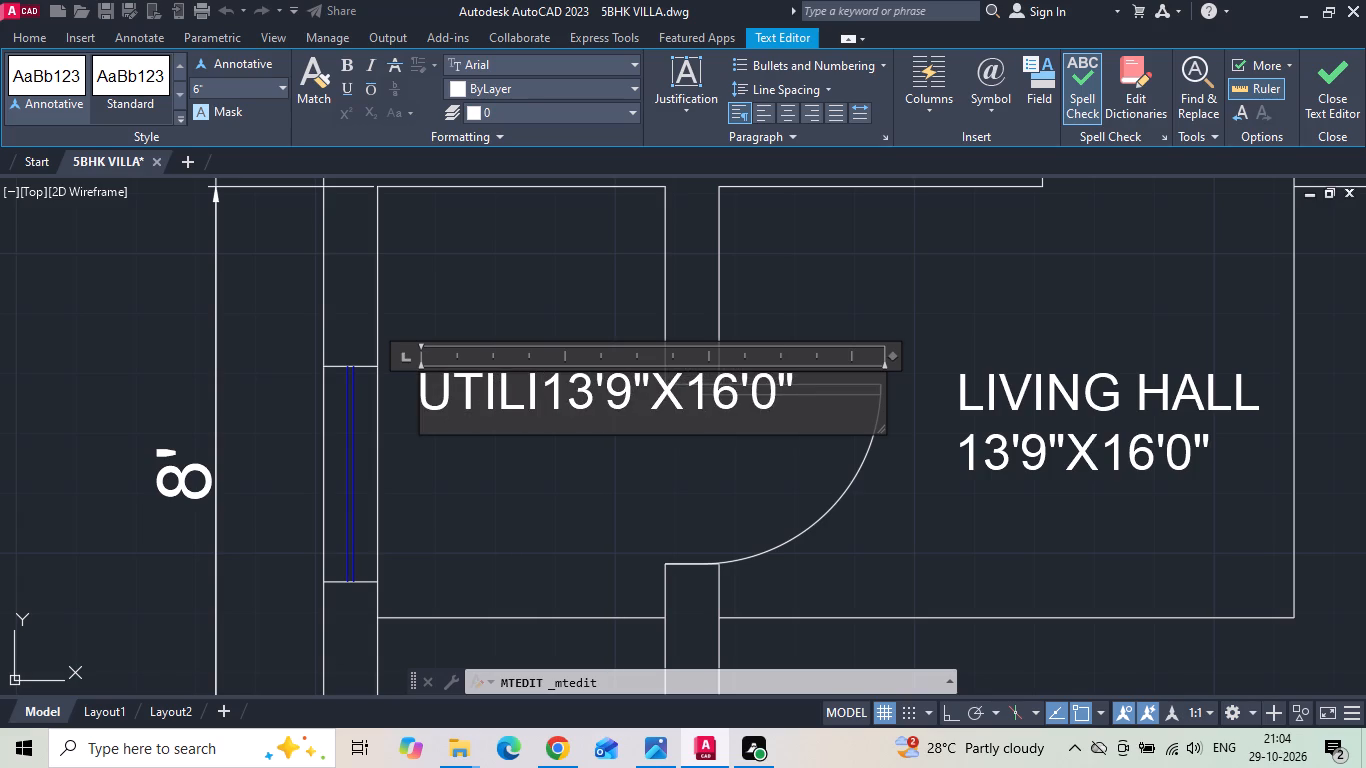
type("TU")
key("BackSpace")
key("BackSpace")
type("TY")
key("Return")
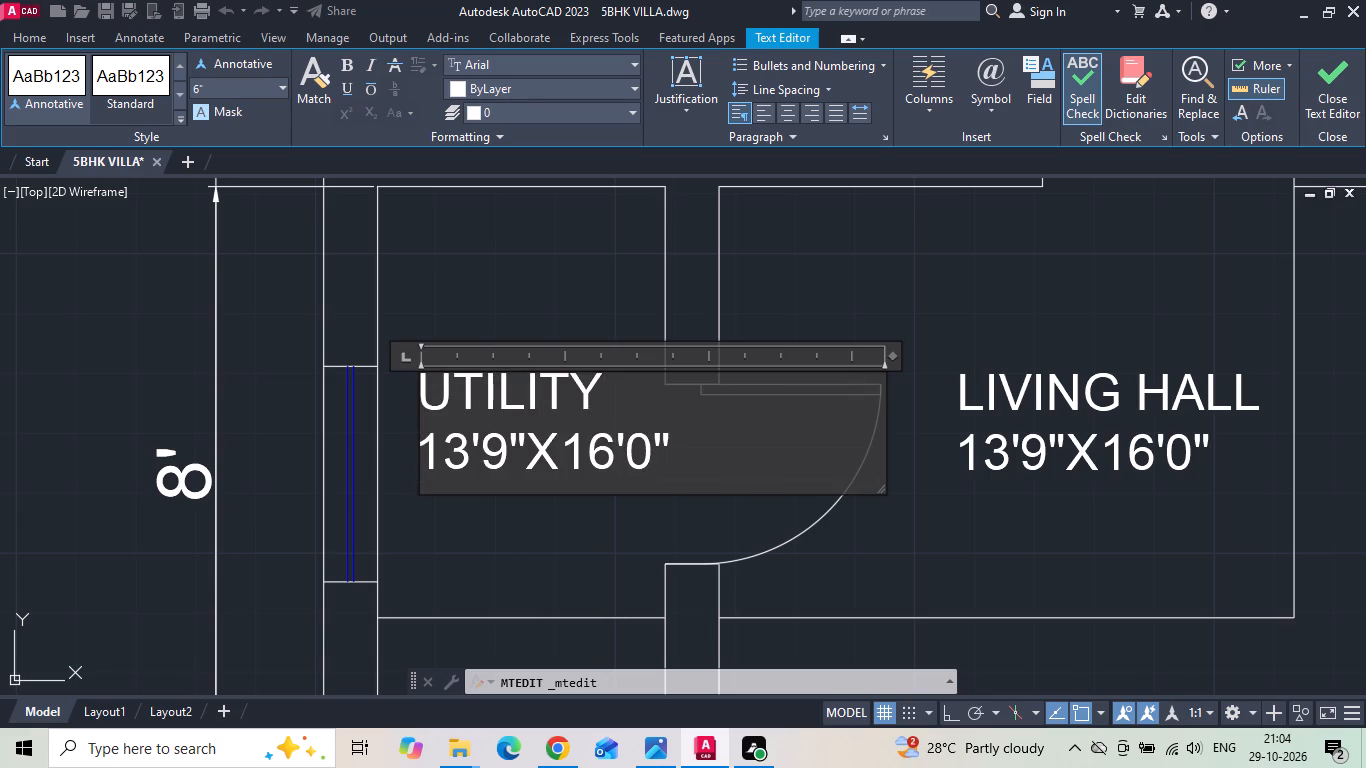
Change the size line of the UTILITY label on the ground floor to 4'0"X8'0".
left_click(458, 452)
key("BackSpace")
key("BackSpace")
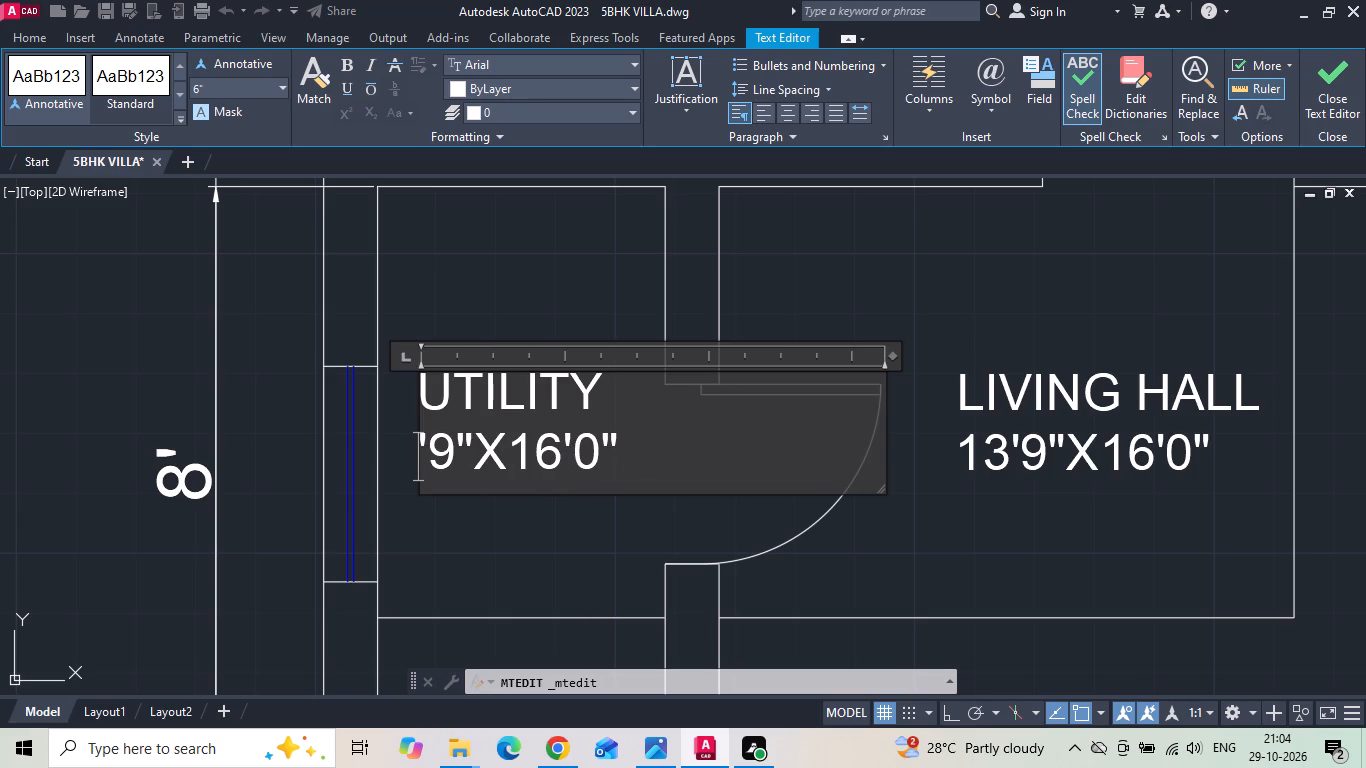
key("4")
left_click(478, 454)
key("BackSpace")
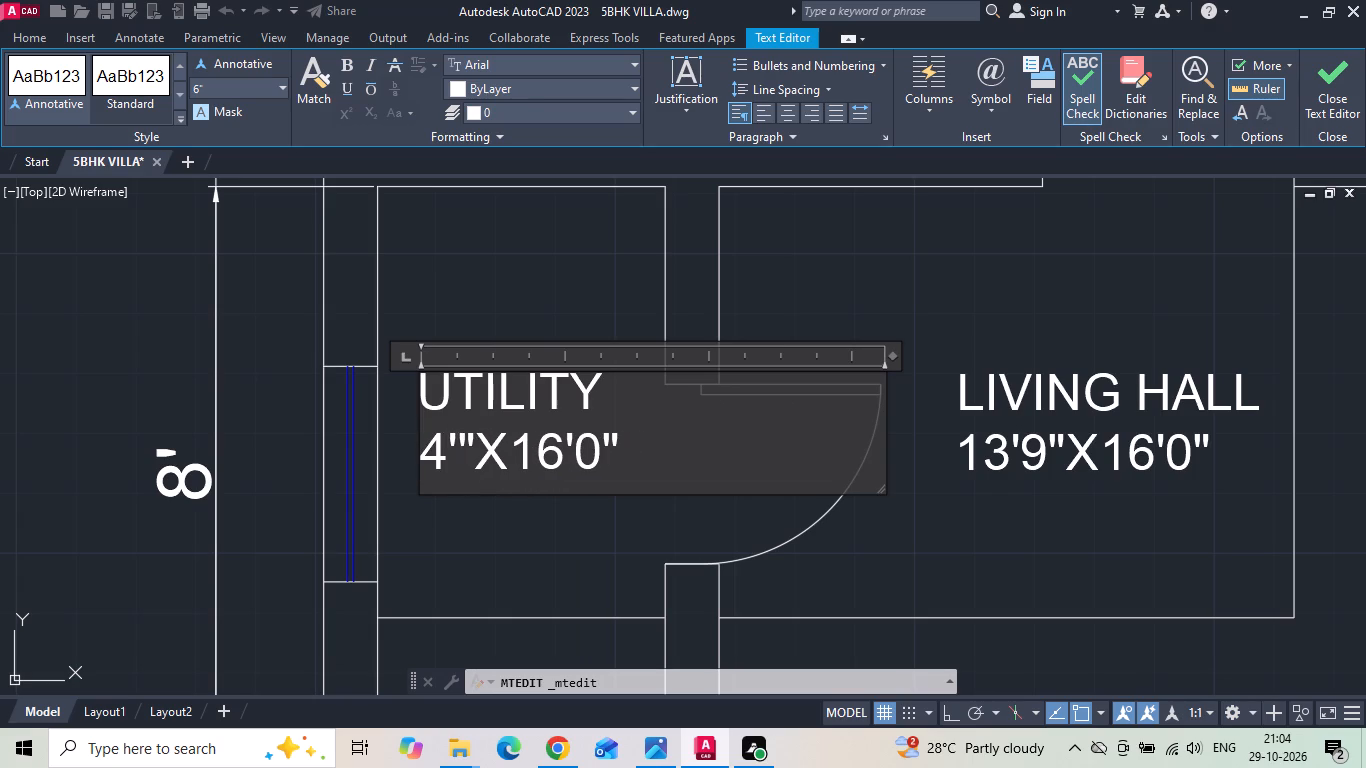
key("0")
left_click(581, 465)
key("BackSpace")
key("BackSpace")
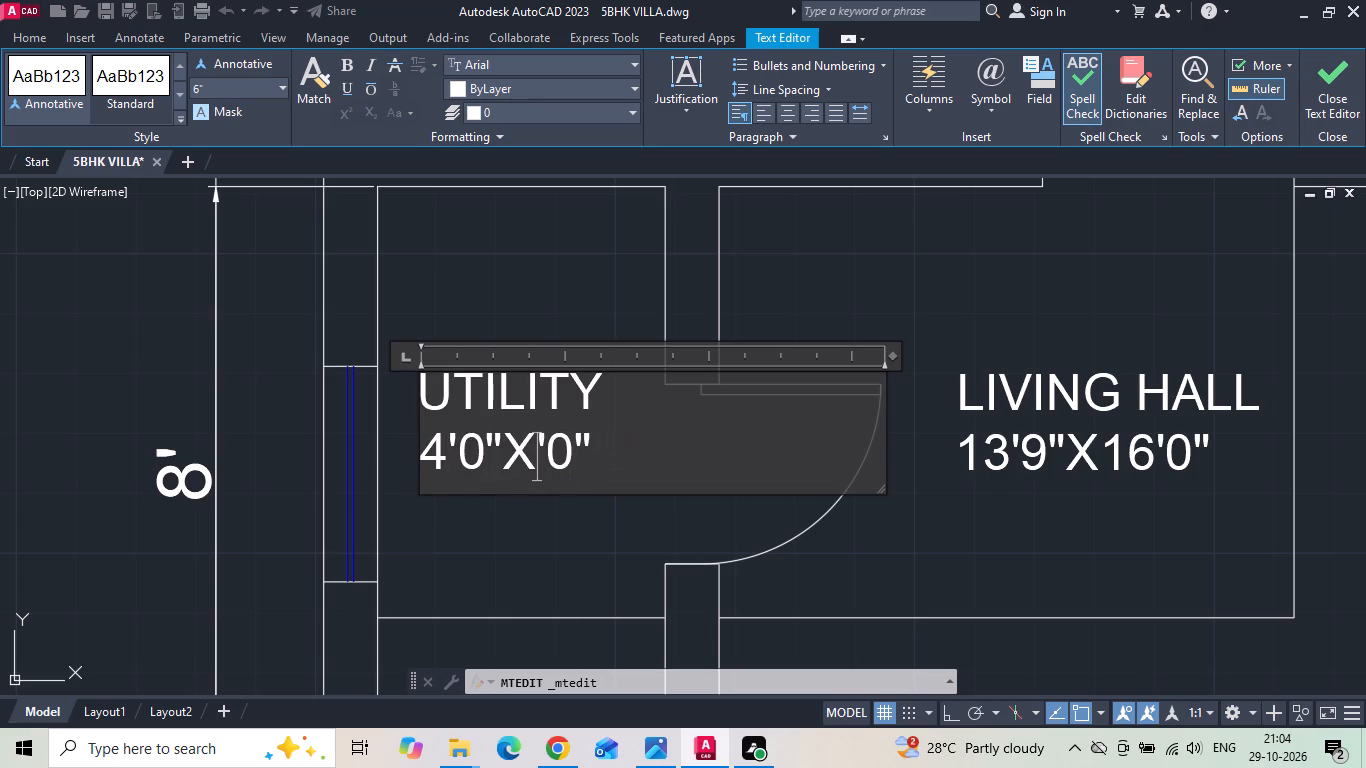
key("8")
scroll(542, 352, "down", 1)
left_click(541, 342)
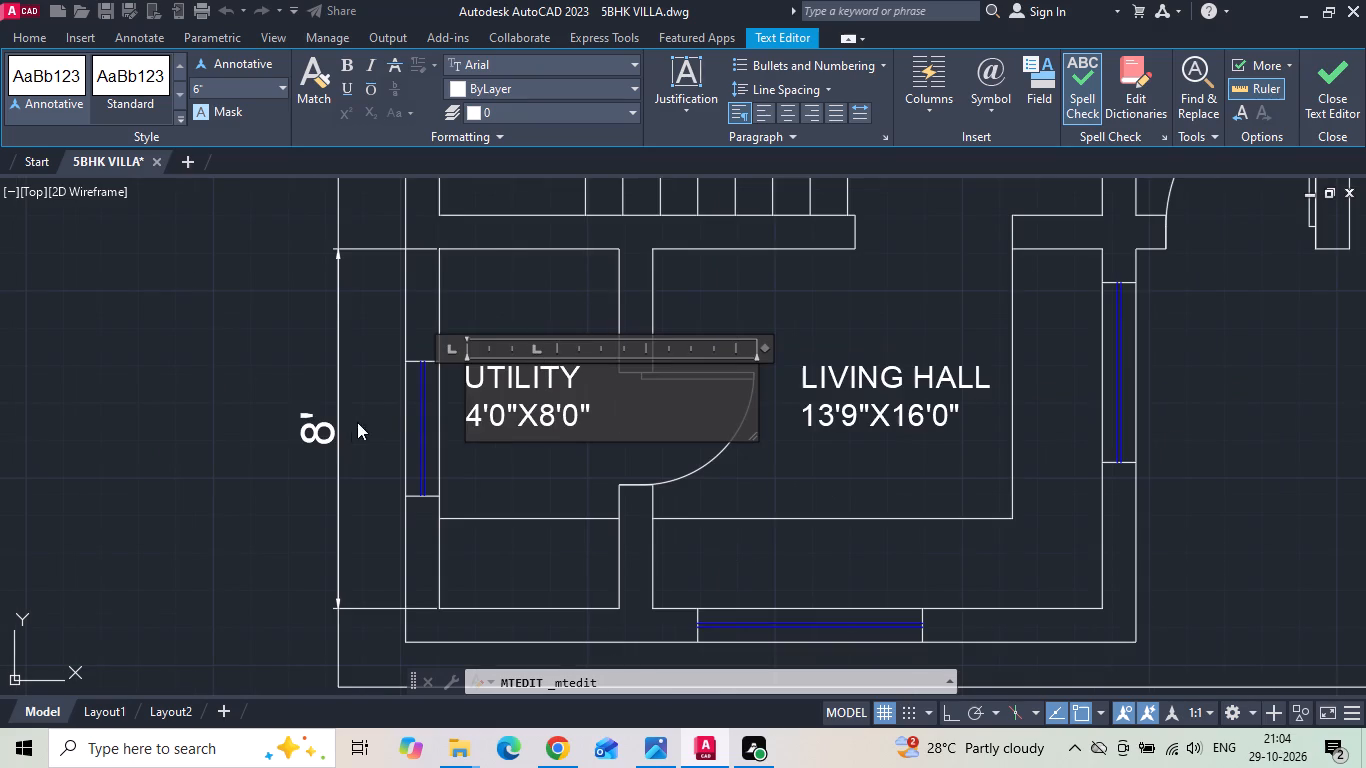
left_click(348, 427)
Delete the linear dimension of the utility room's depth outside the outer wall.
left_click_drag(378, 396, 359, 412)
left_click_drag(315, 436, 287, 451)
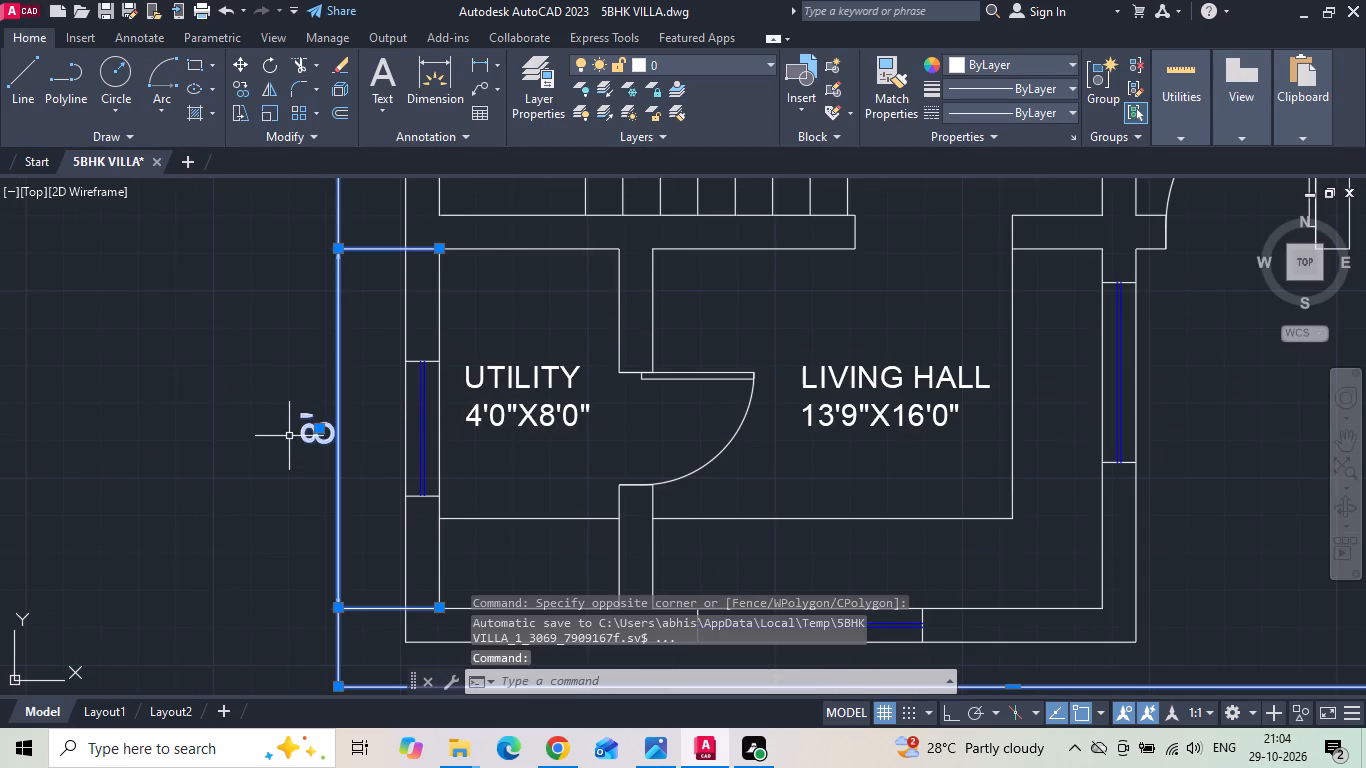
scroll(290, 435, "down", 7)
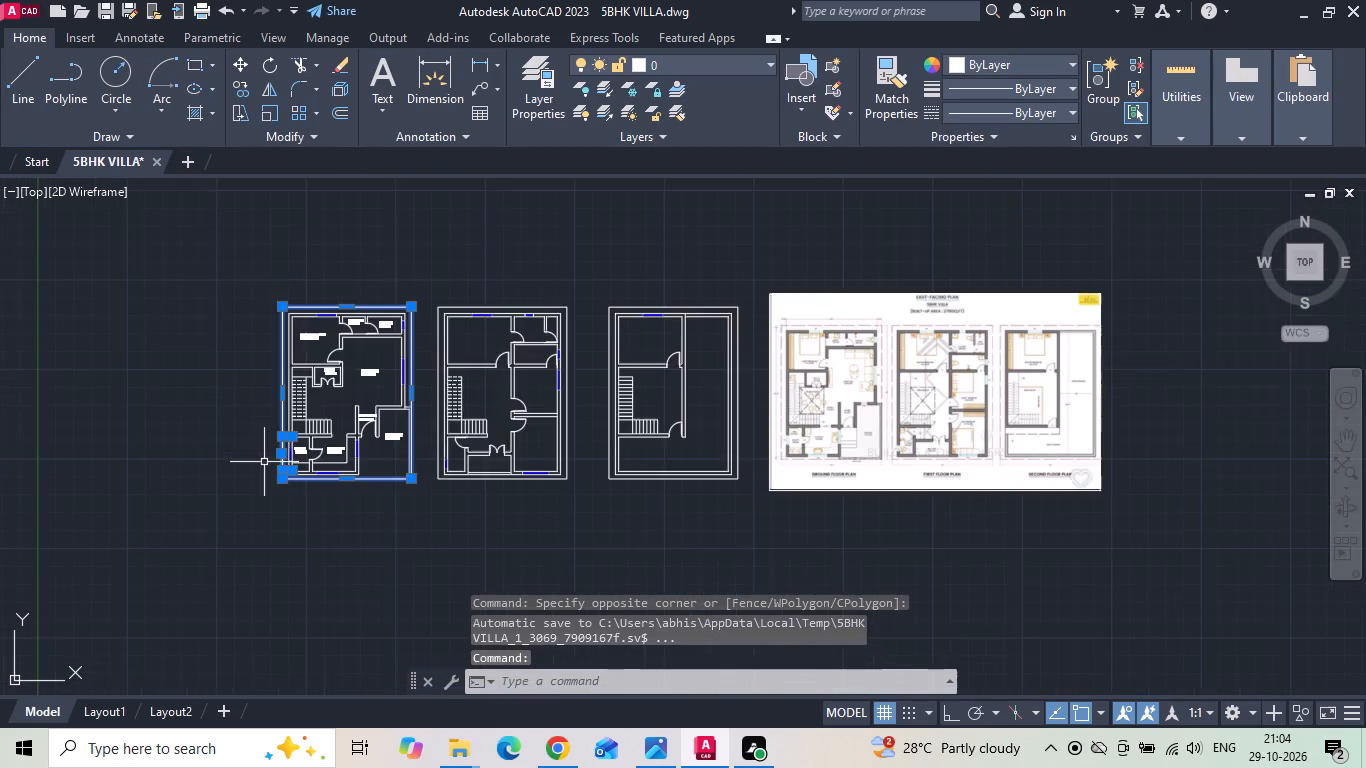
key("Escape")
scroll(273, 440, "up", 4)
left_click(362, 432)
left_click(352, 406)
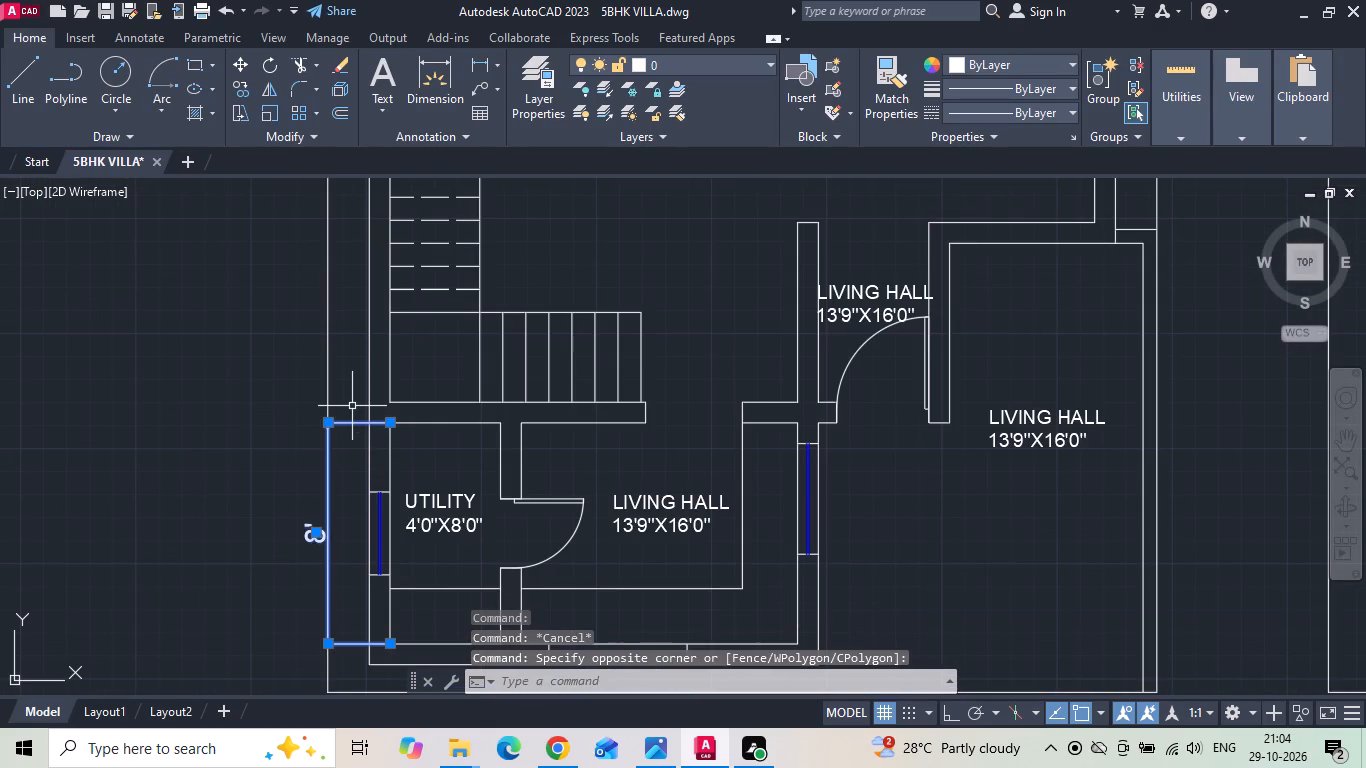
key("Delete")
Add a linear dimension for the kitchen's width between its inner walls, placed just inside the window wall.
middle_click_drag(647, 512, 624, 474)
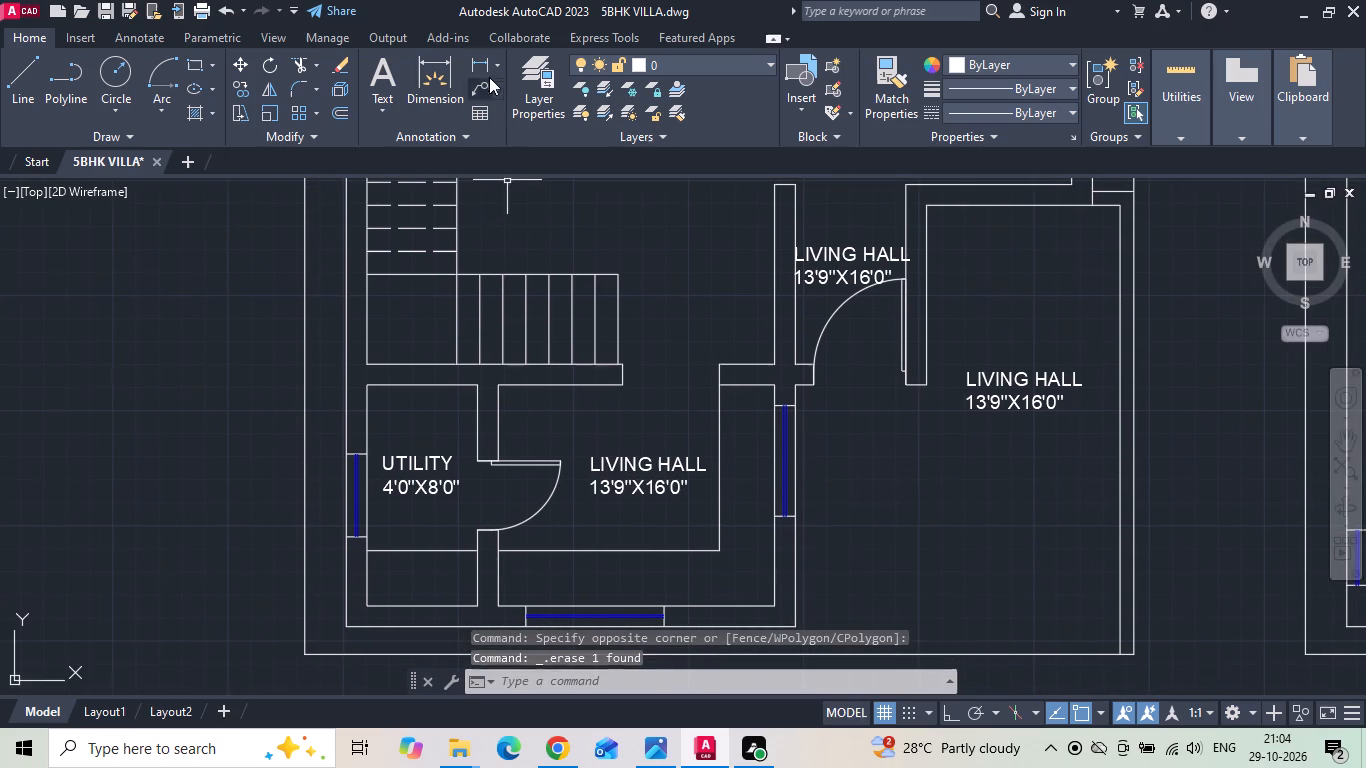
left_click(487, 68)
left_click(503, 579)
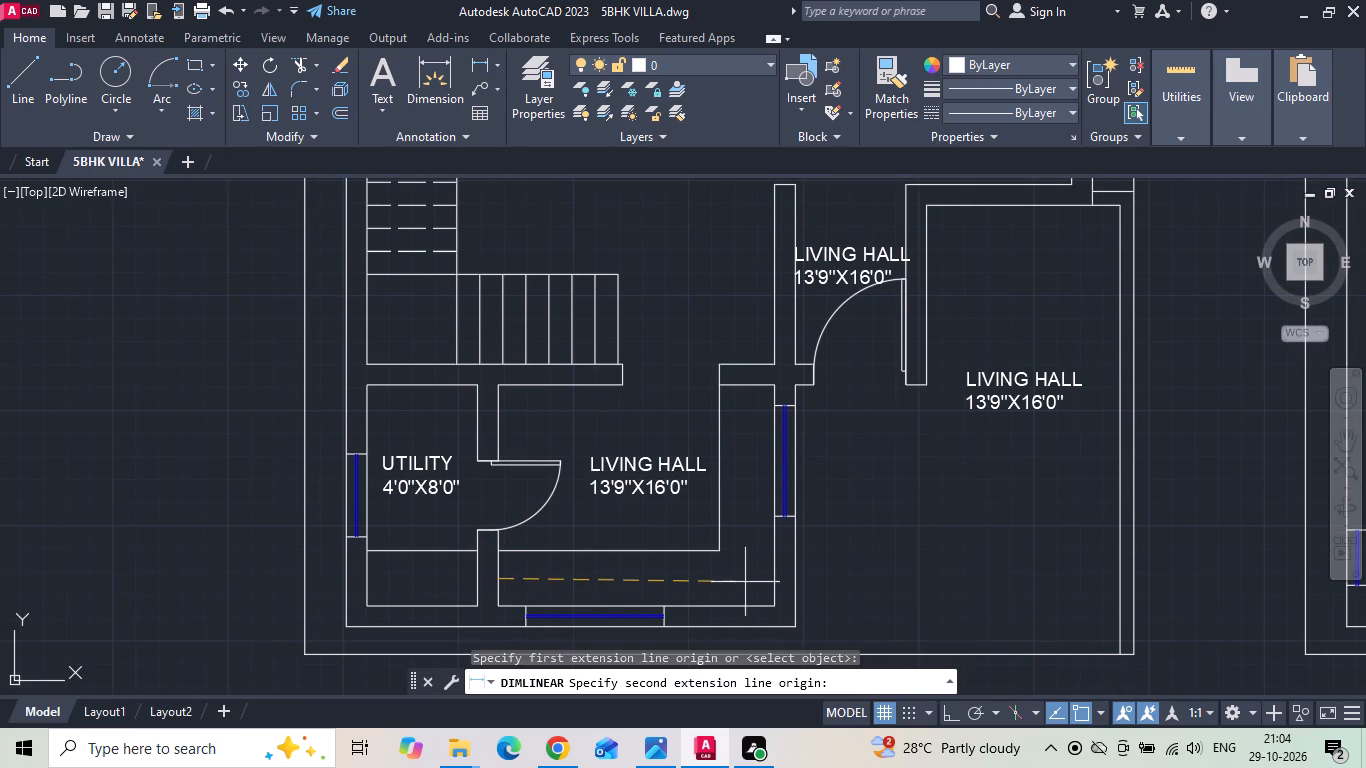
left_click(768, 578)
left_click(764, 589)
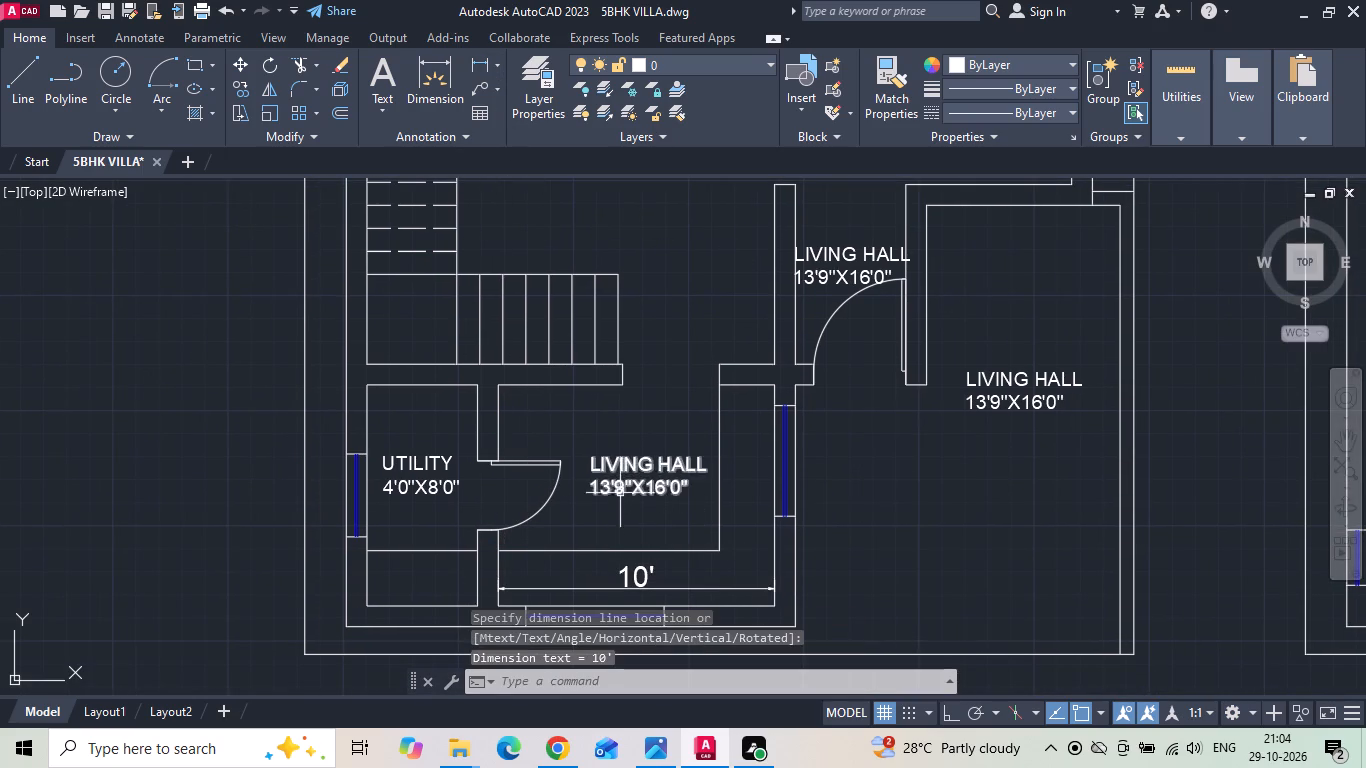
Change the first value in the size line of the copied label in the kitchen to 100".
double_click(620, 490)
scroll(620, 520, "up", 2)
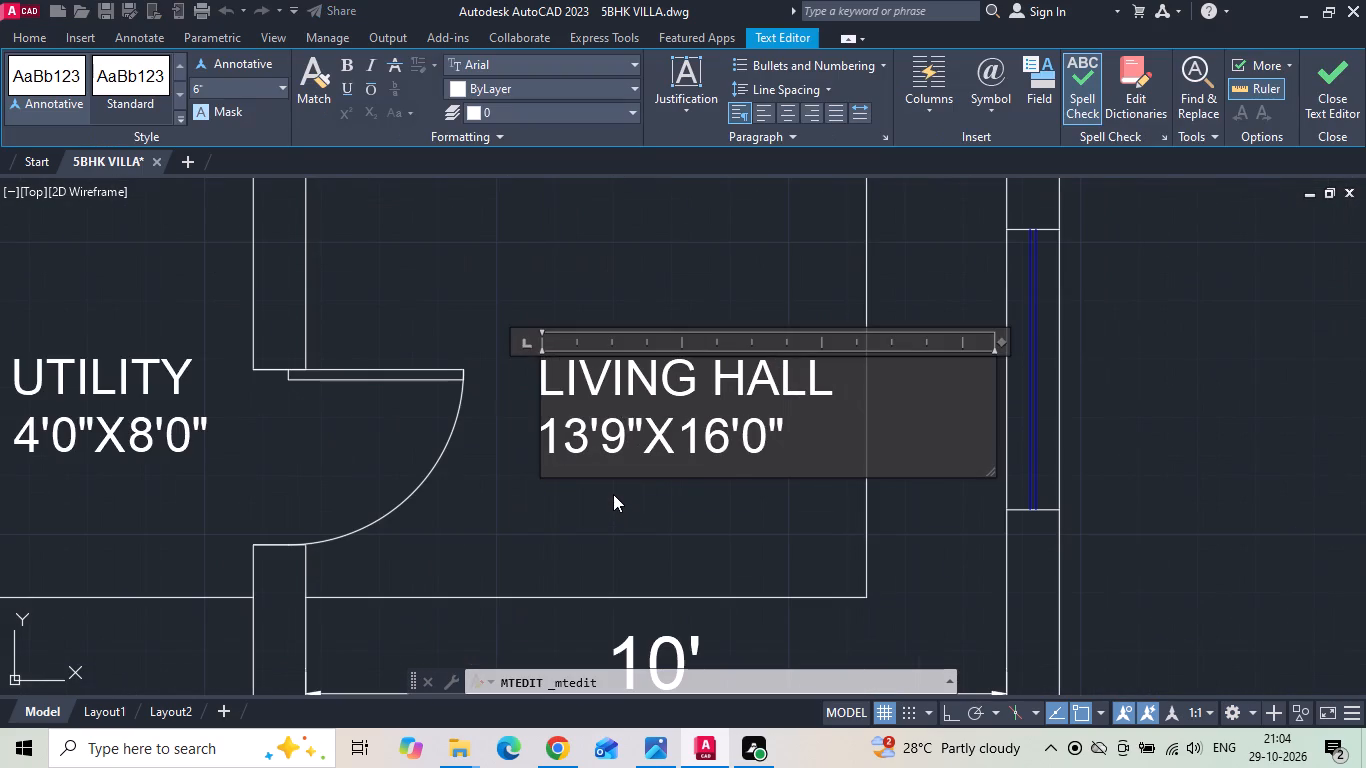
key("BackSpace")
key("0")
left_click(589, 449)
key("Insert")
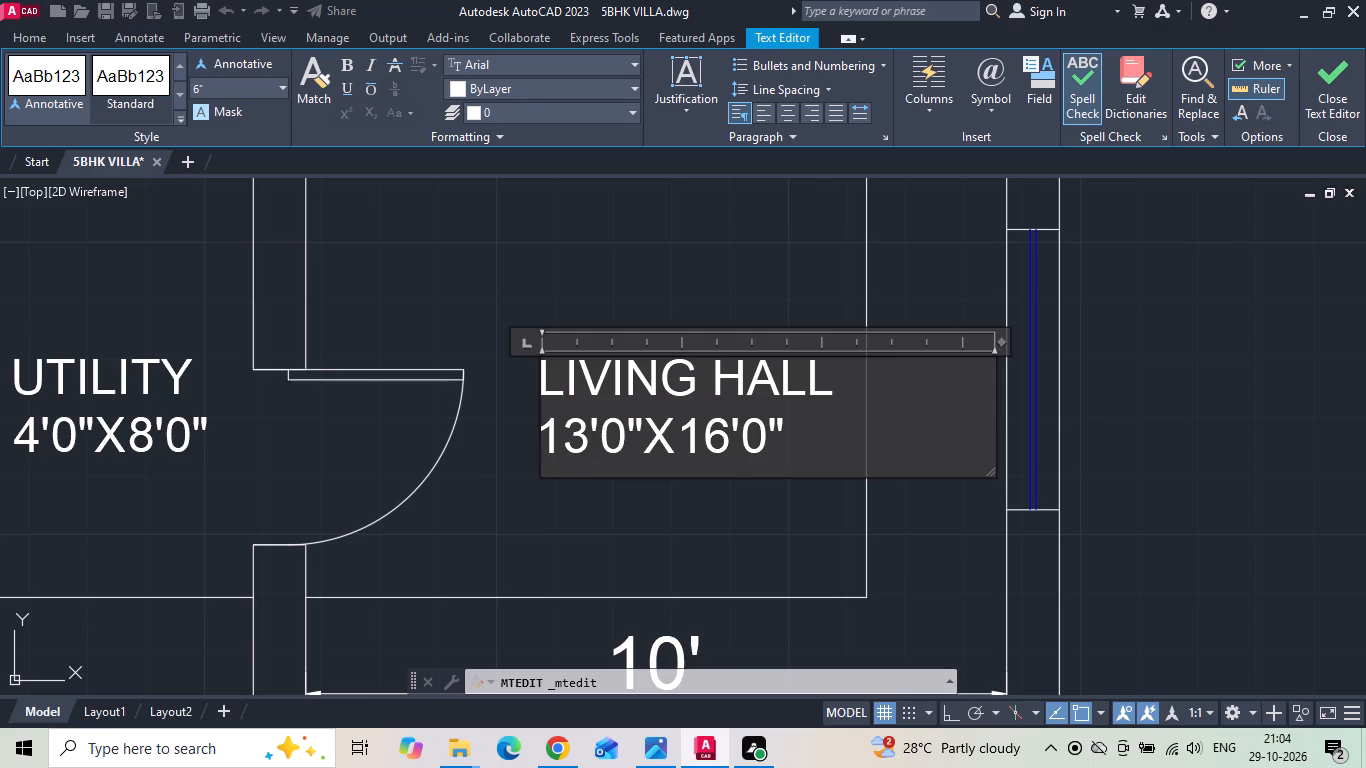
key("BackSpace")
key("0")
scroll(694, 399, "down", 1)
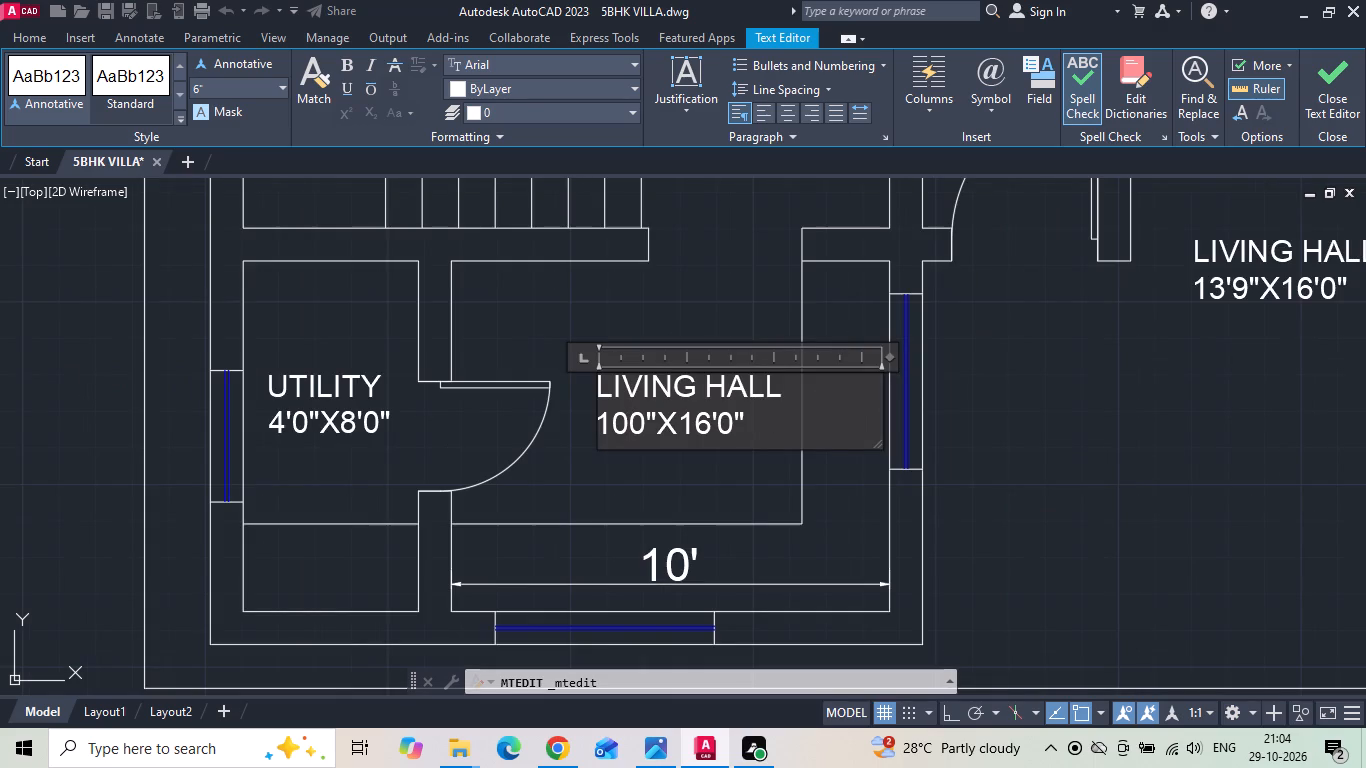
Change the name line of the copied label in the kitchen to KITCHEN, keeping the size on its own line.
left_click_drag(779, 389, 524, 389)
key("BackSpace")
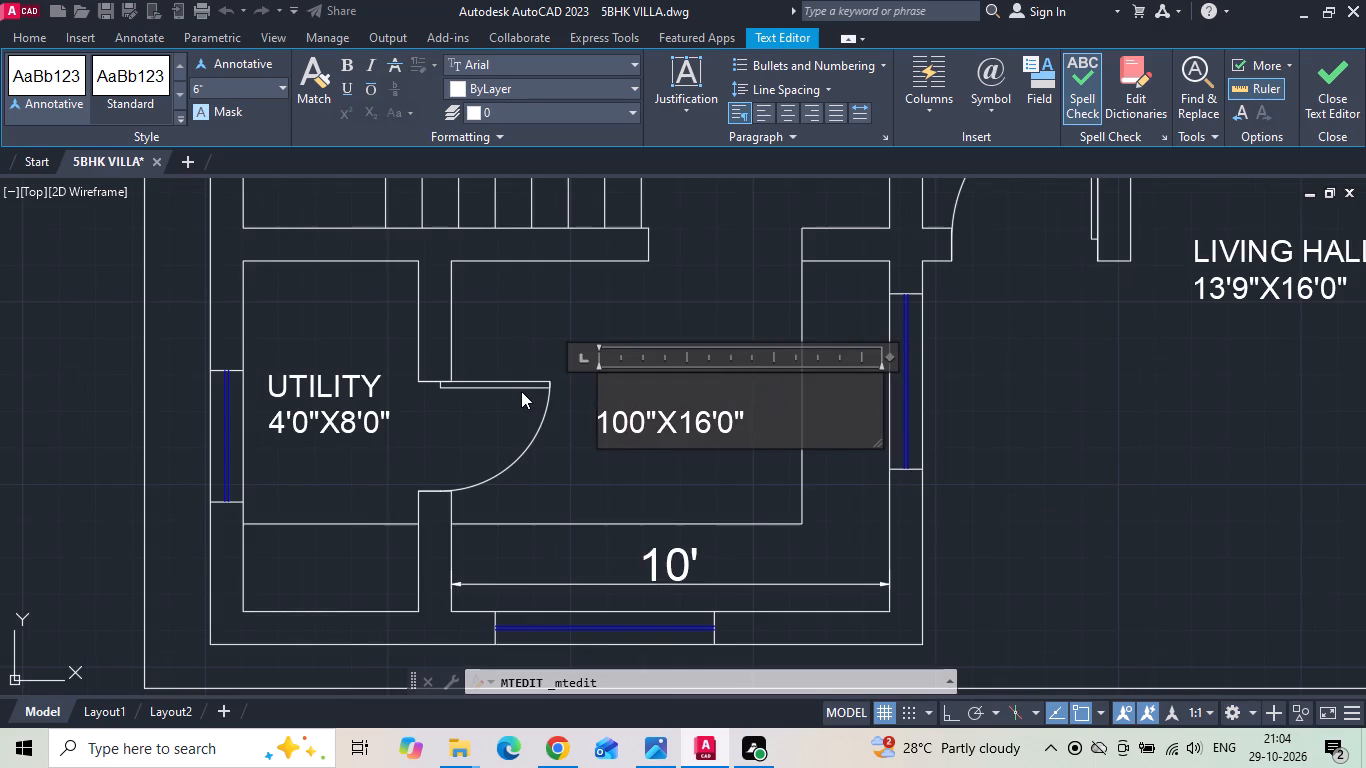
type("KITCHEN")
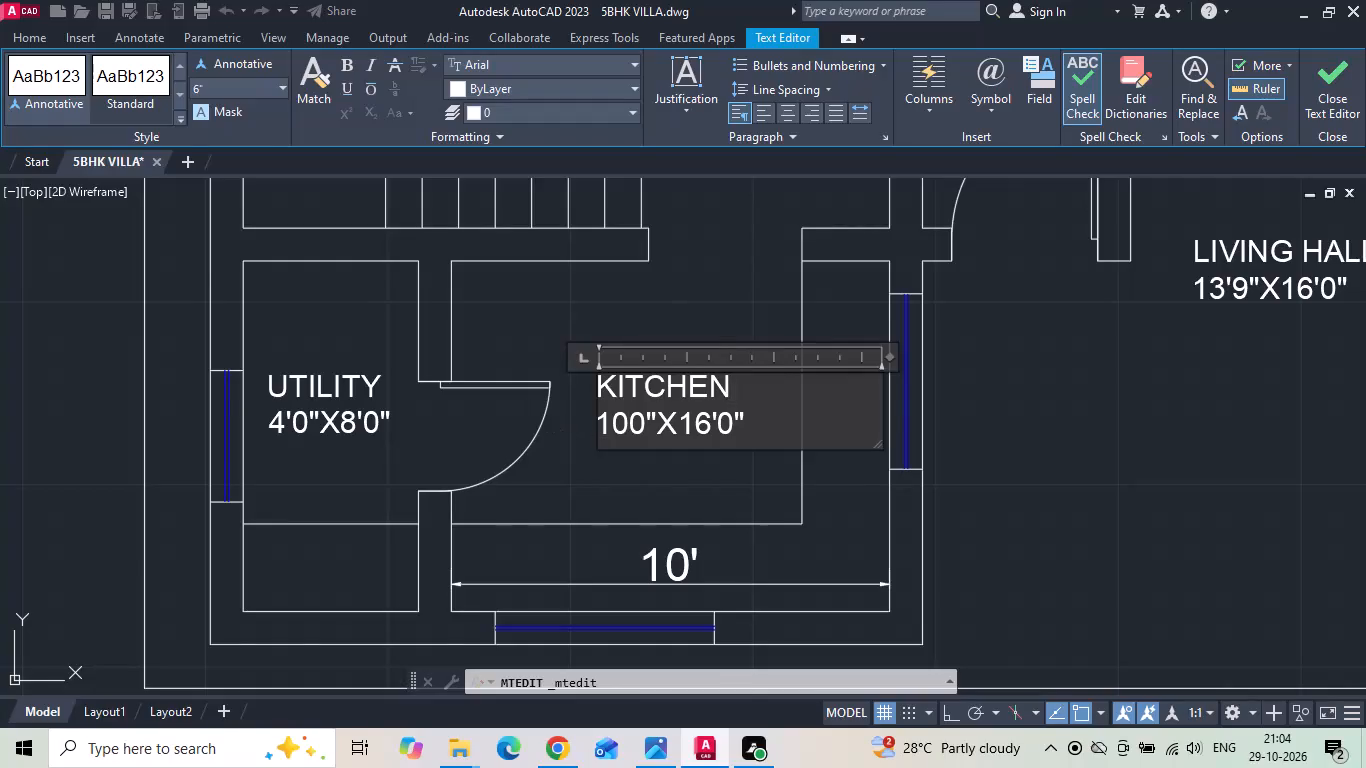
Change the second value in the KITCHEN label's size line to 8'0", including the foot mark.
left_click(709, 434)
key("BackSpace")
key("BackSpace")
key("8")
left_click(689, 516)
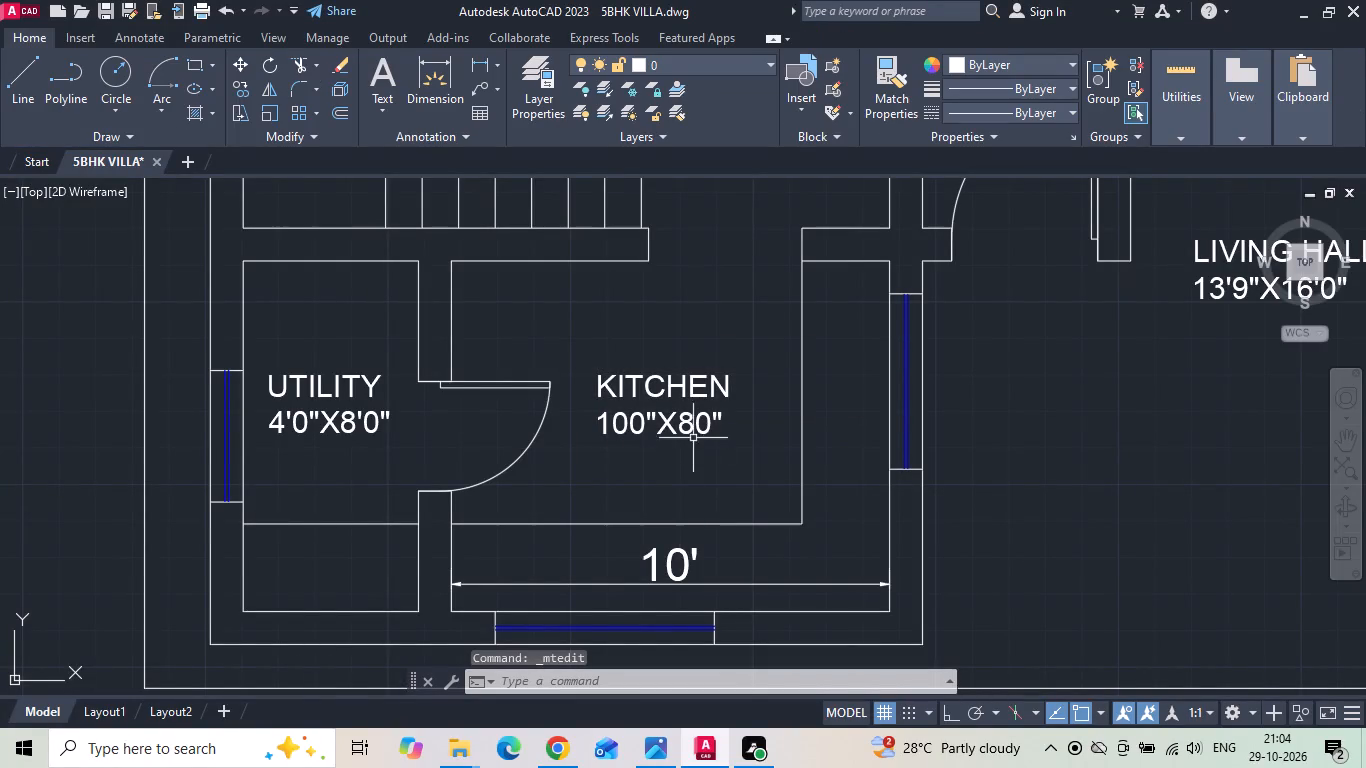
double_click(693, 431)
key("apostrophe")
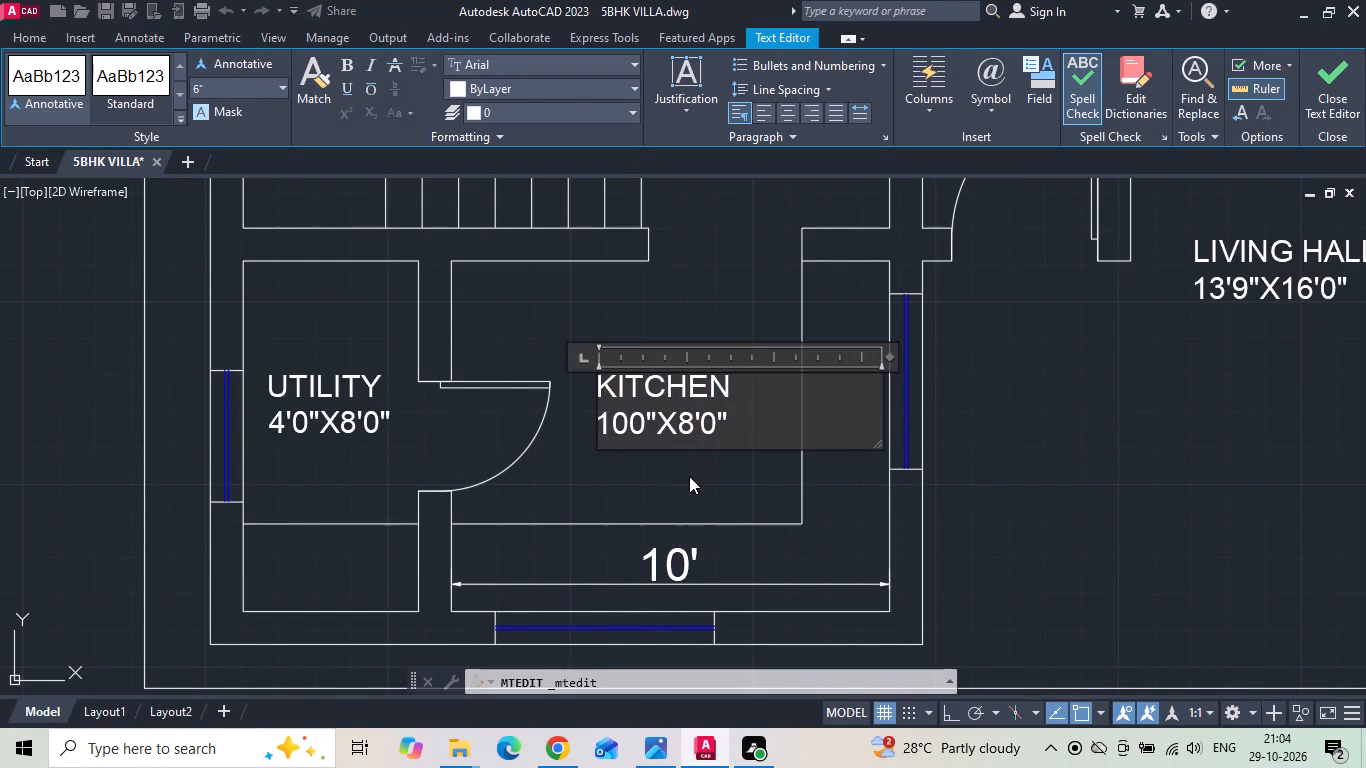
left_click(687, 480)
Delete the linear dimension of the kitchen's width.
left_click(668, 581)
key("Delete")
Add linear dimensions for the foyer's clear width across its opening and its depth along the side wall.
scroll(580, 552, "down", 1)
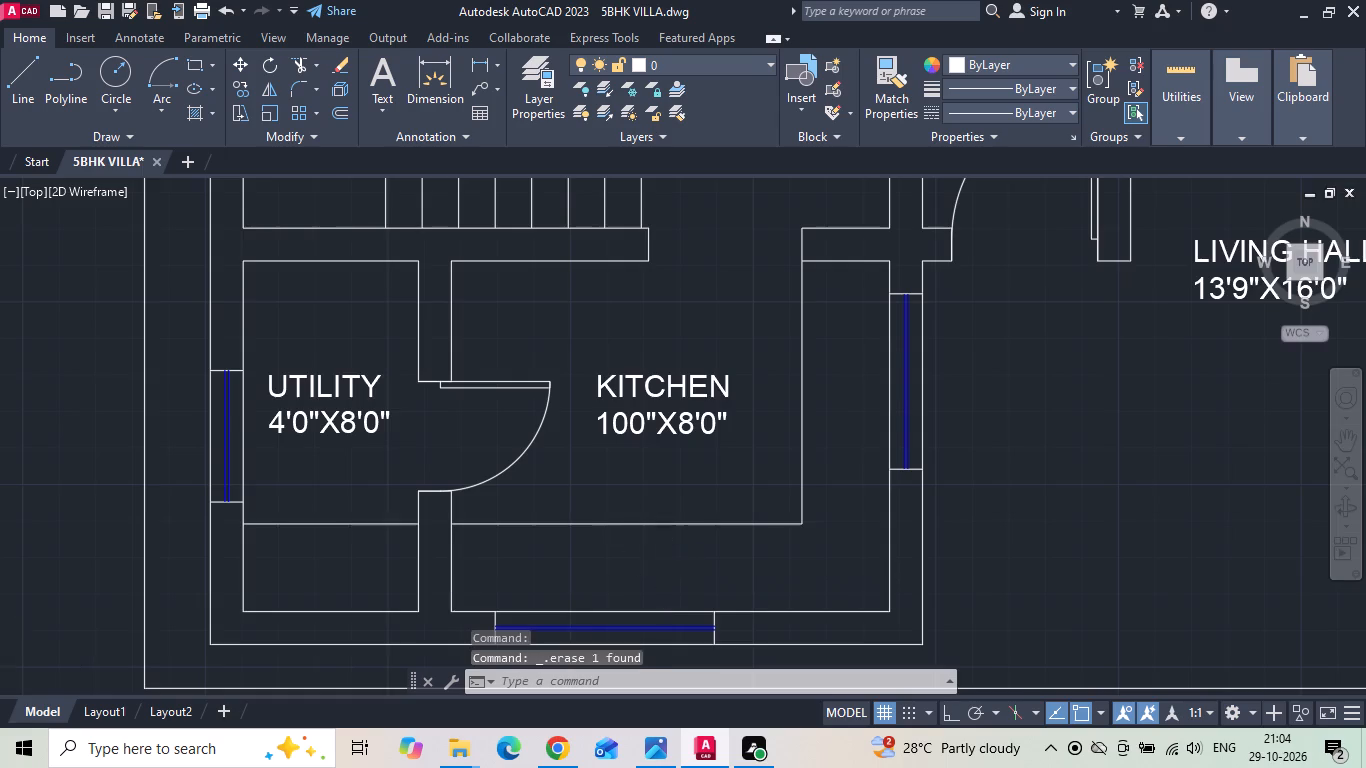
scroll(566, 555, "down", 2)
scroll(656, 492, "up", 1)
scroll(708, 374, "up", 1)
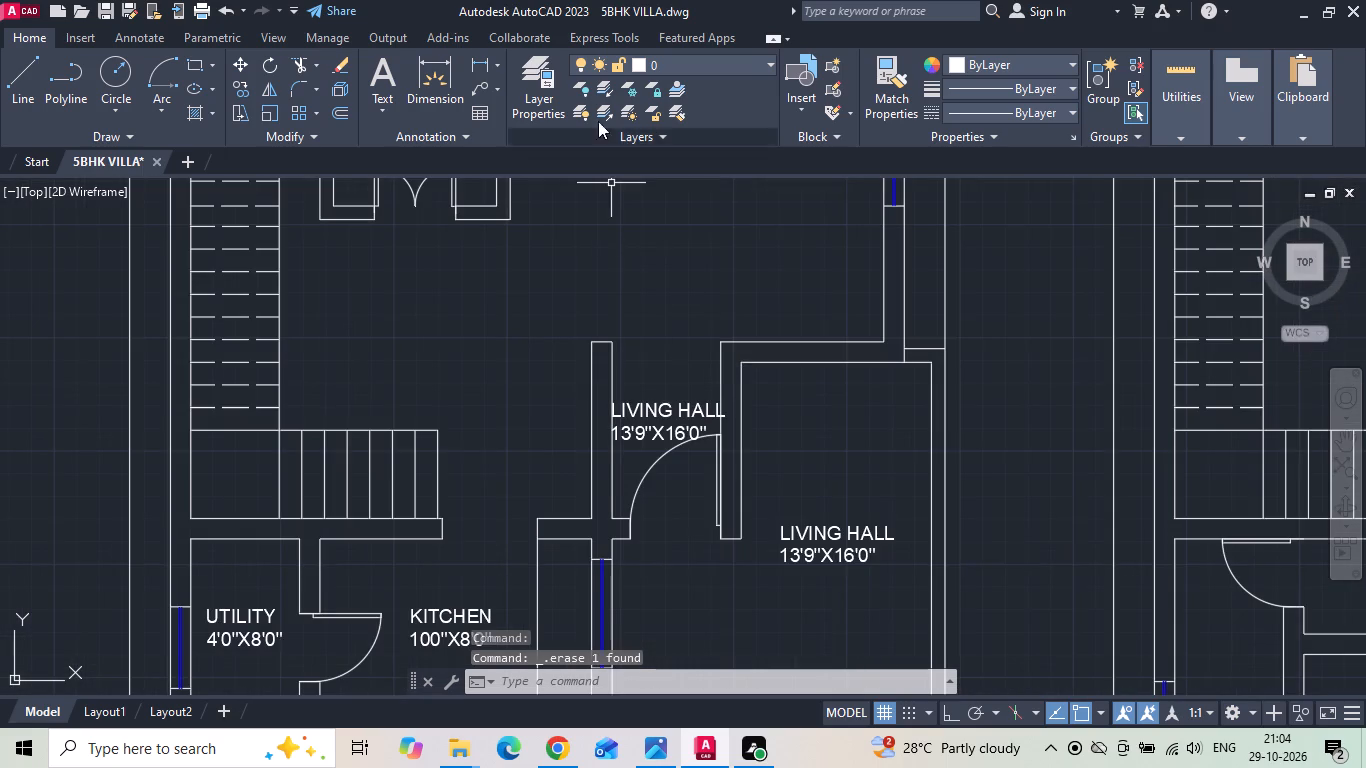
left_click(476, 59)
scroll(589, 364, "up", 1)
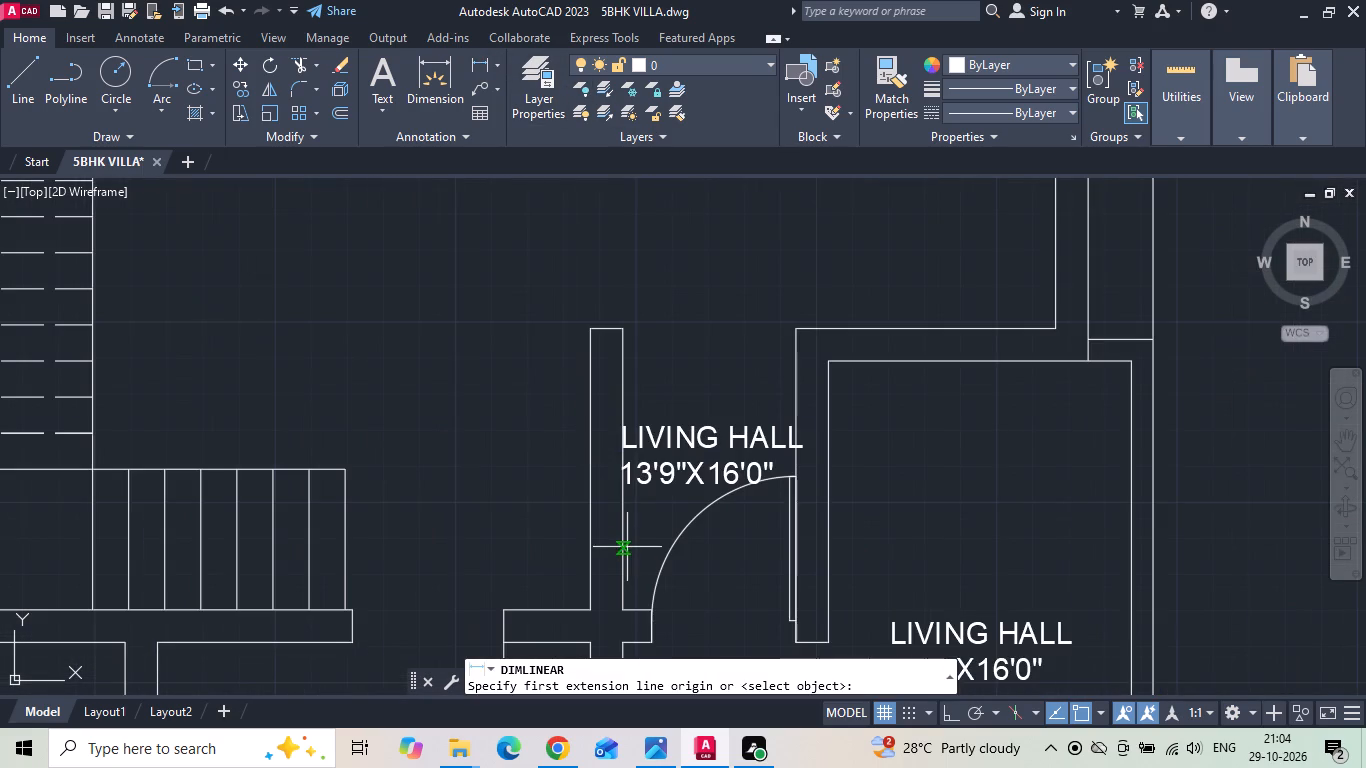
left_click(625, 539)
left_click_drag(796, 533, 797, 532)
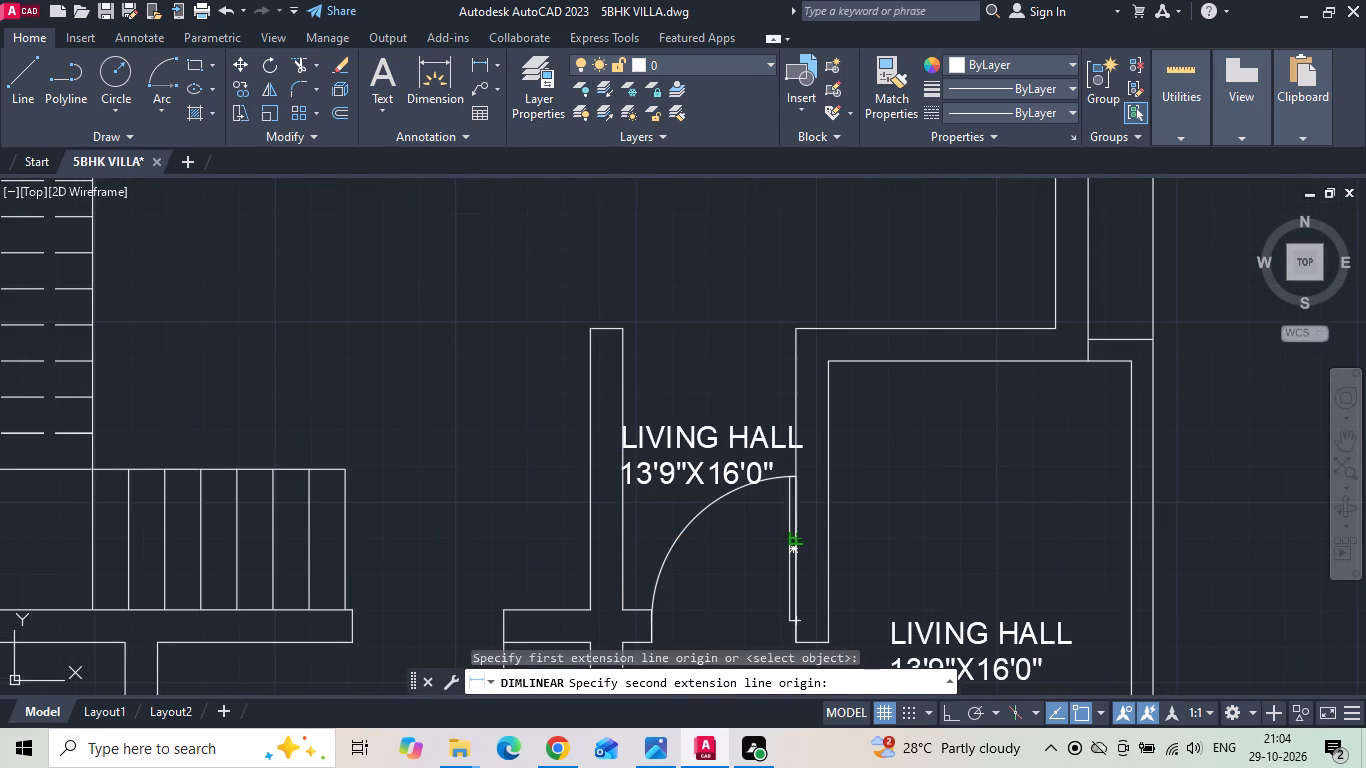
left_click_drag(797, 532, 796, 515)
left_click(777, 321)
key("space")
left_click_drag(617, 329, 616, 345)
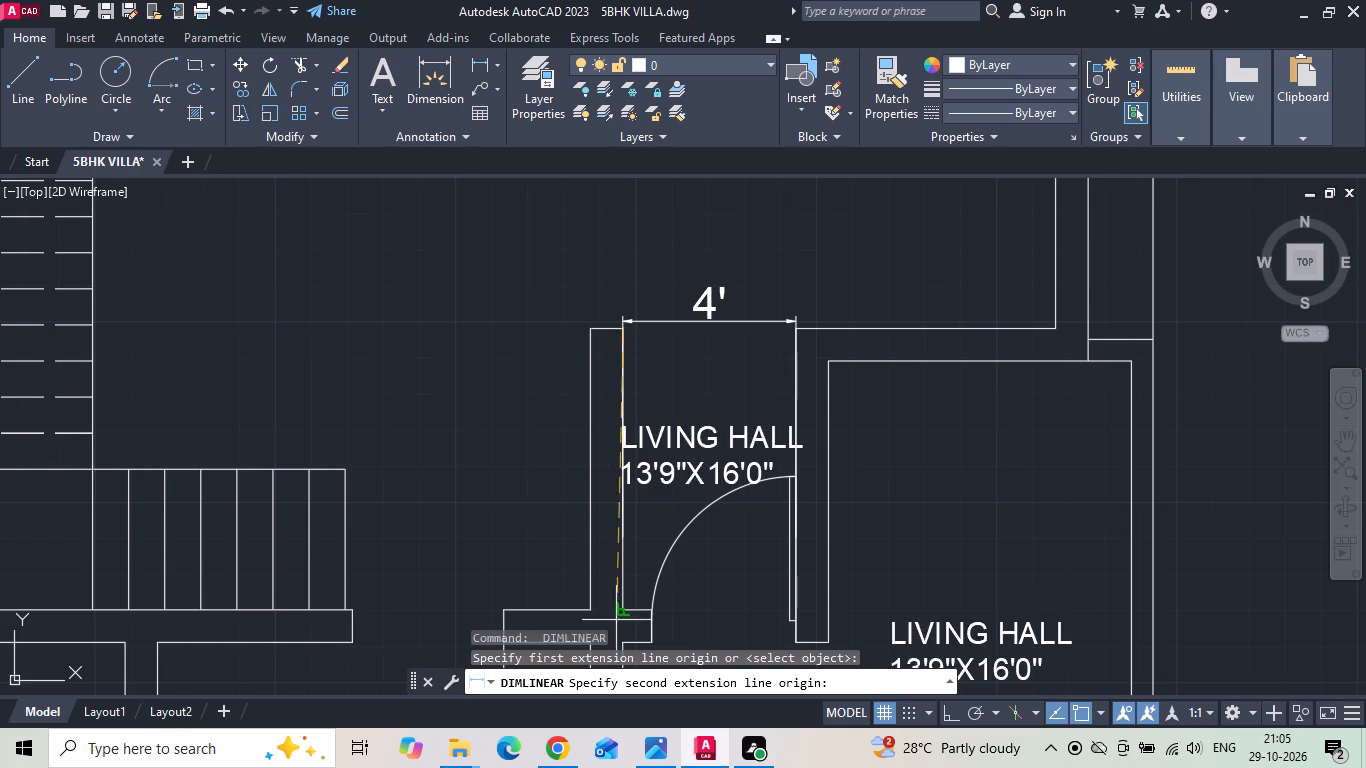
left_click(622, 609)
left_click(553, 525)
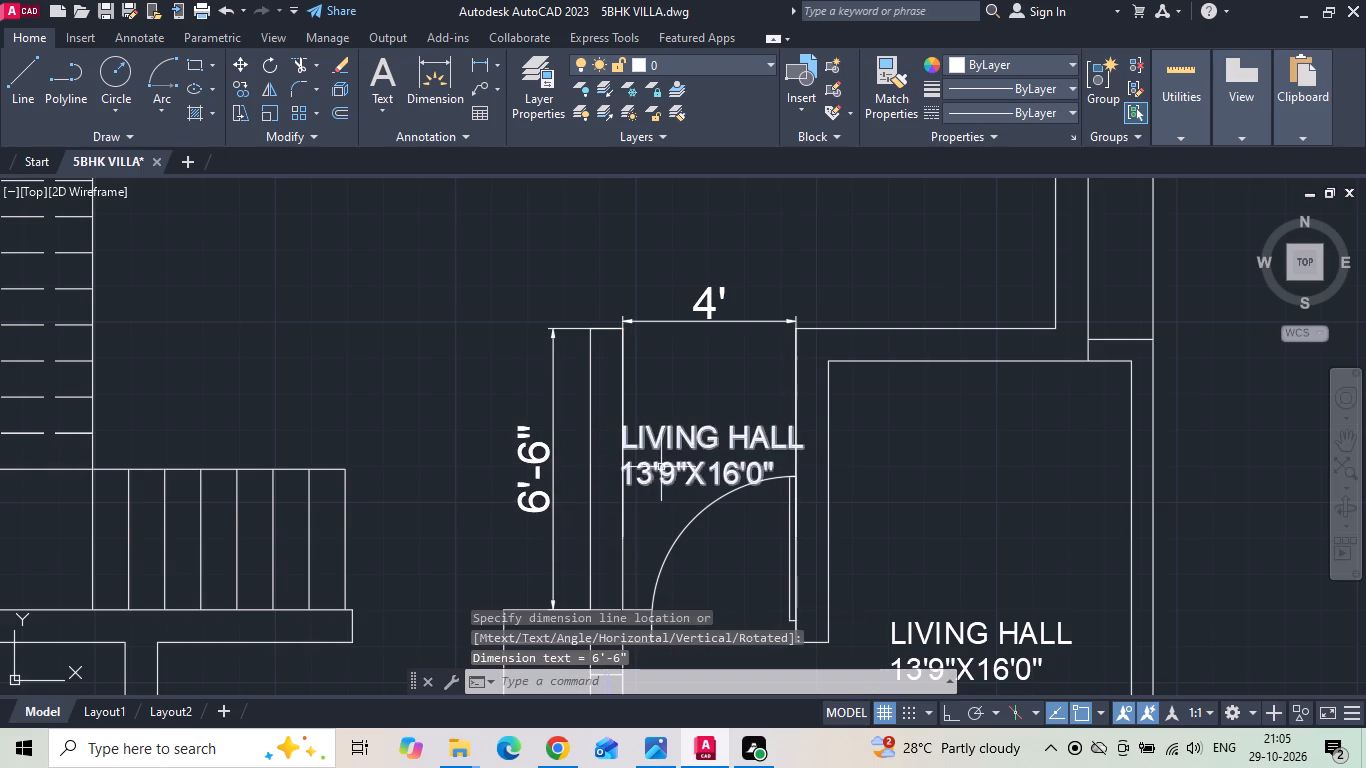
Change the size line of the copied LIVING HALL label in the foyer to 4'0"X6'6".
double_click(661, 467)
left_click(726, 472)
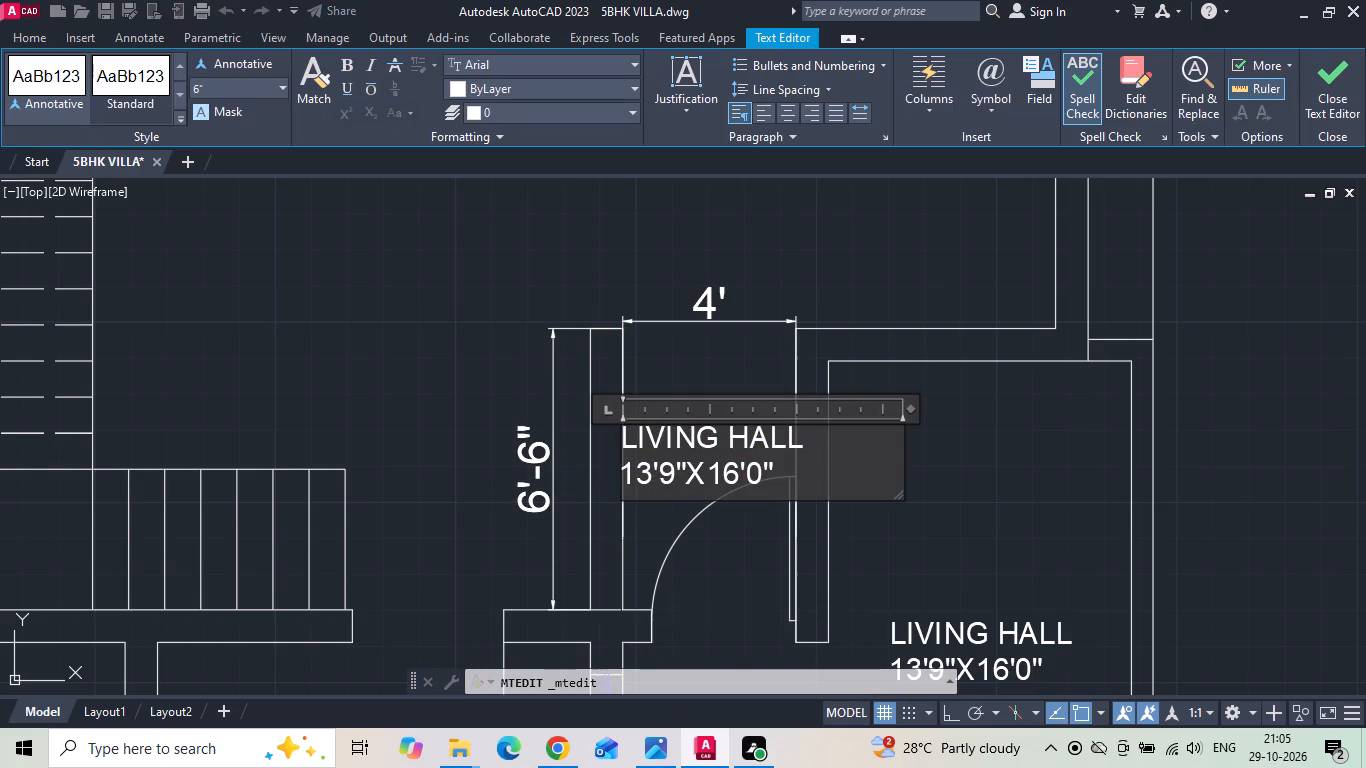
key("BackSpace")
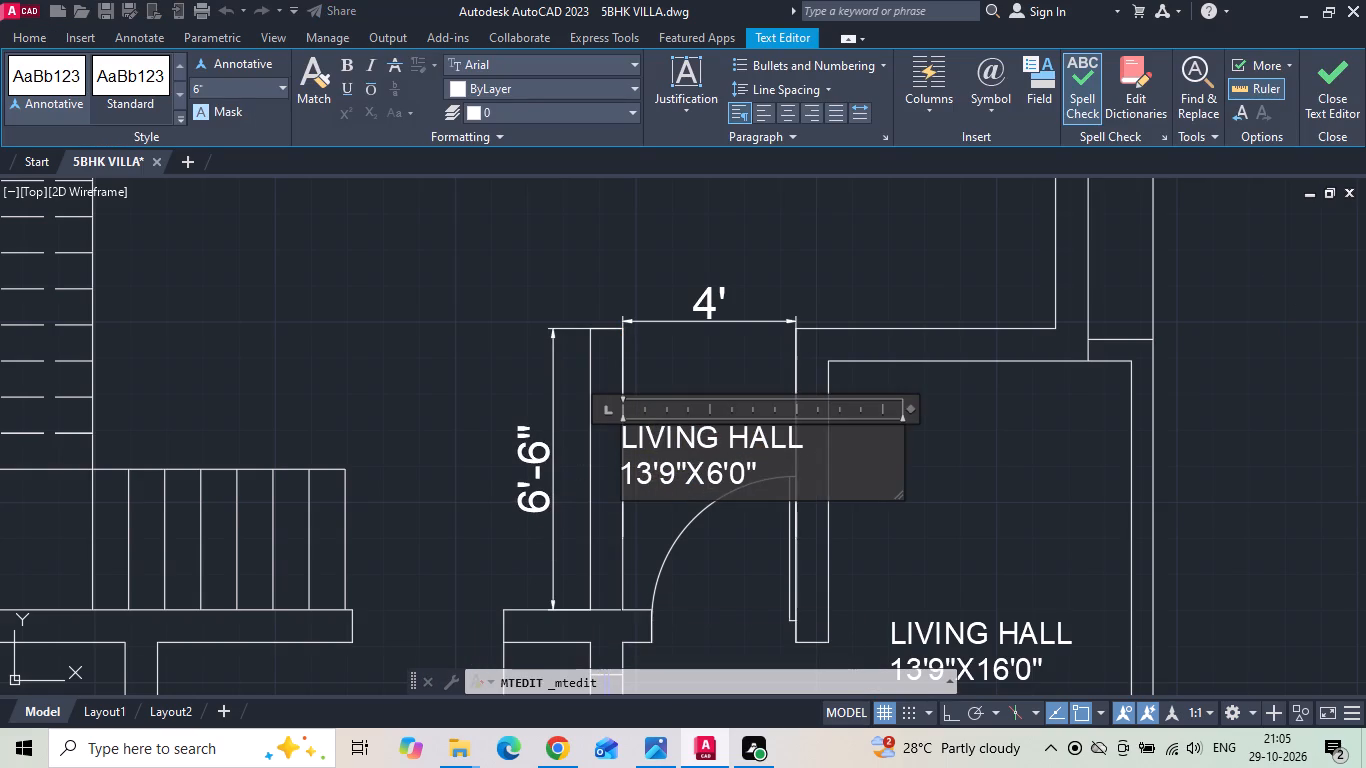
left_click(746, 475)
key("BackSpace")
key("6")
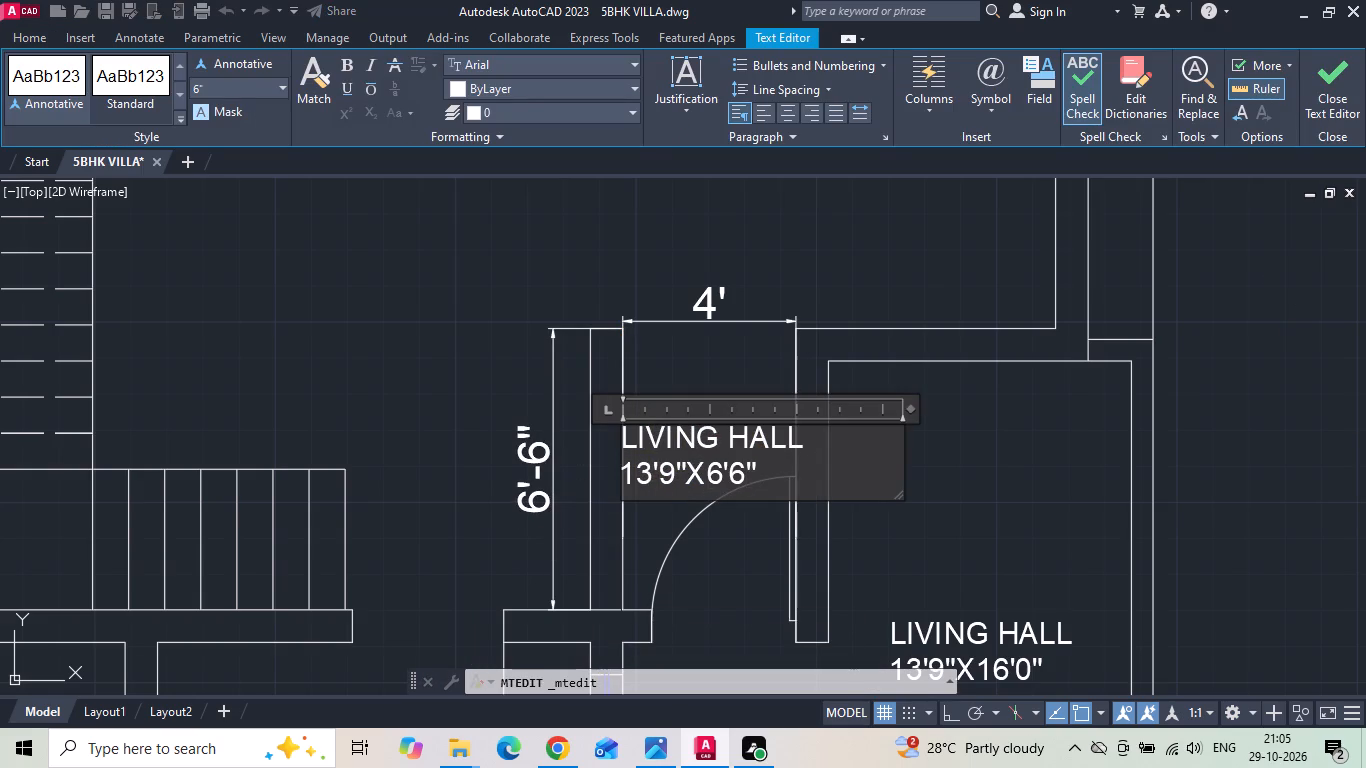
left_click(667, 473)
left_click(673, 483)
key("BackSpace")
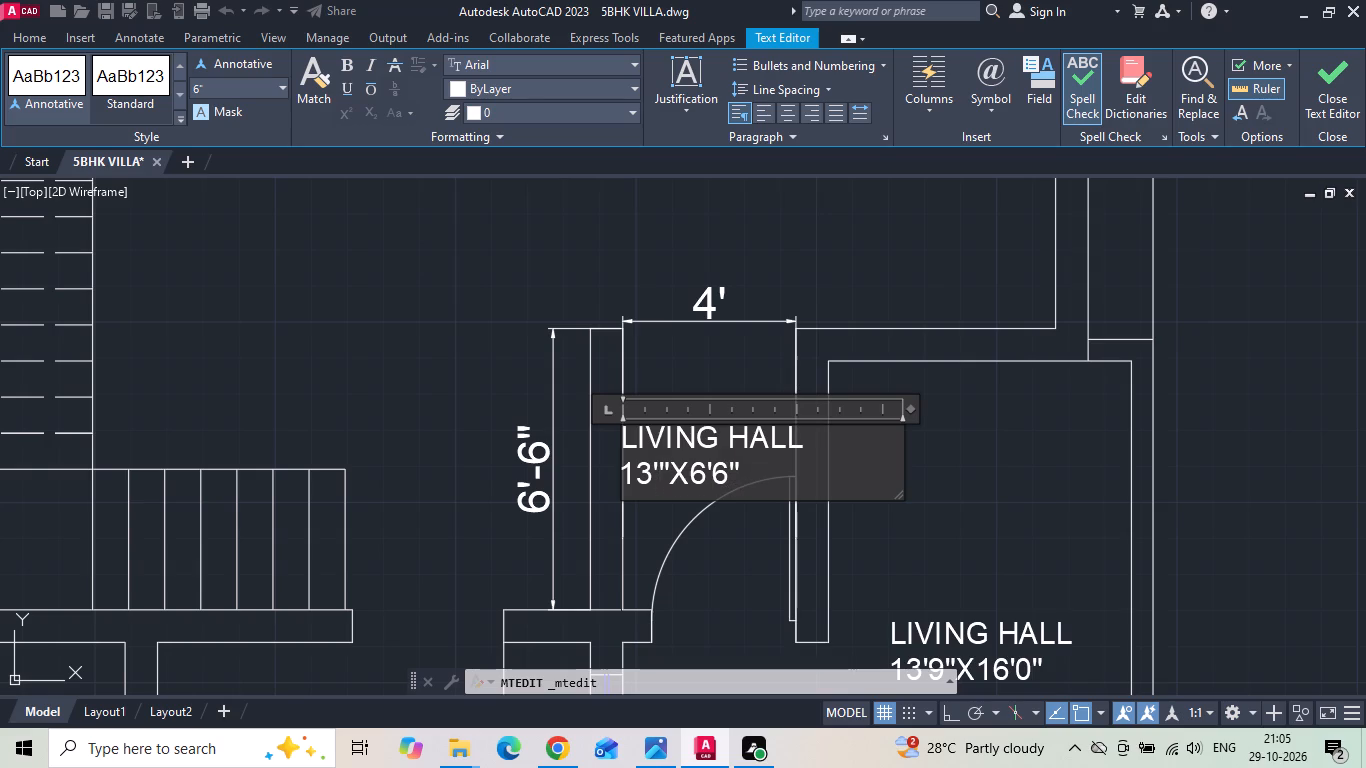
key("0")
left_click(657, 481)
left_click(650, 472)
key("BackSpace")
key("BackSpace")
key("4")
Change the name line of the copied label in the foyer to FOYER, keeping the size on its own line.
left_click_drag(822, 443, 417, 448)
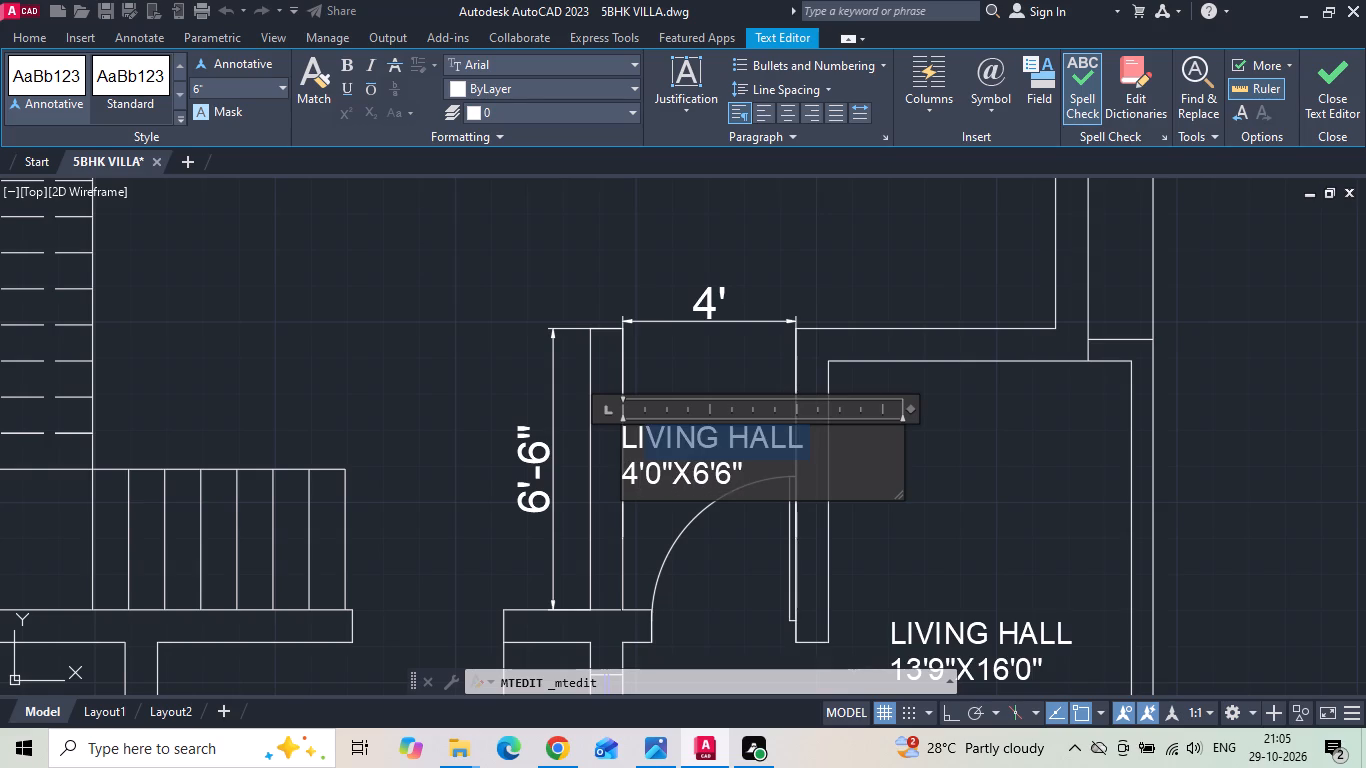
left_click_drag(417, 448, 415, 448)
key("BackSpace")
key("f")
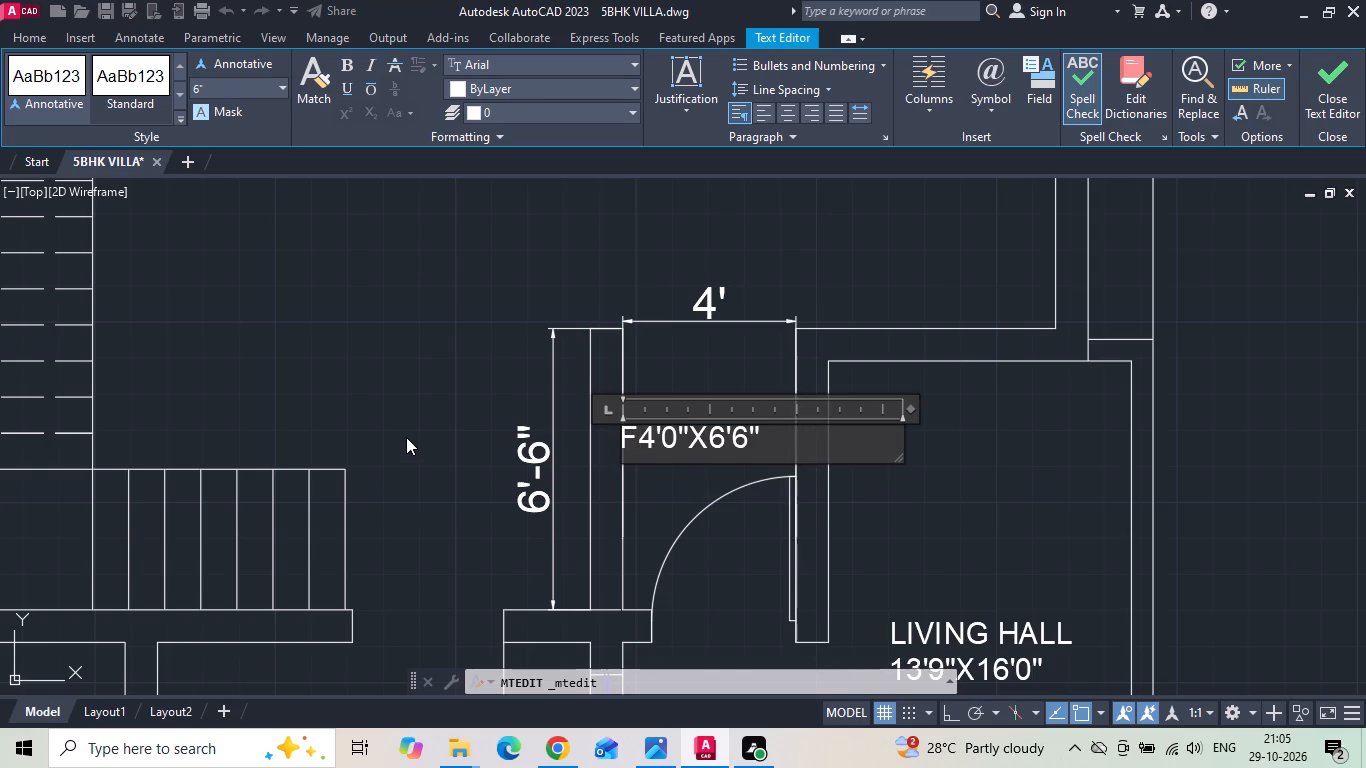
type("OU")
key("BackSpace")
type("YER")
key("Return")
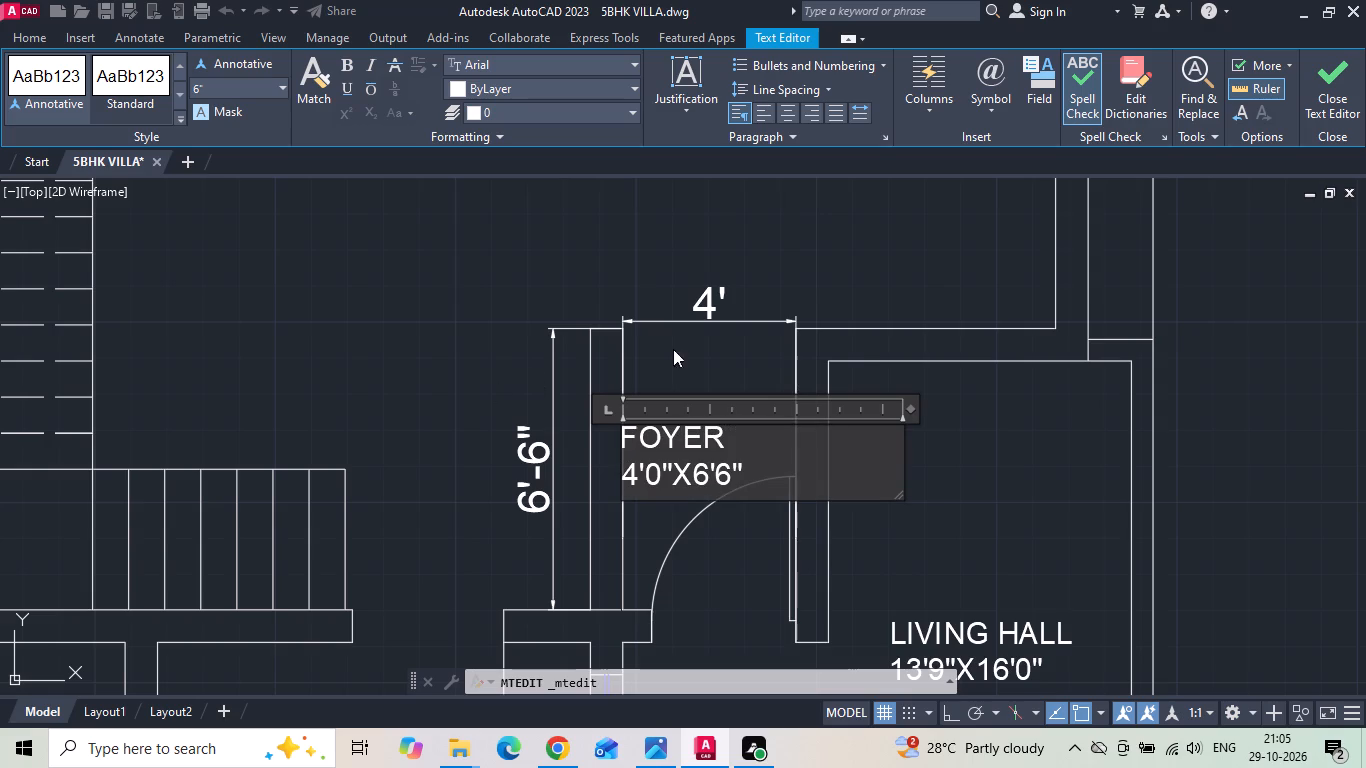
left_click(677, 343)
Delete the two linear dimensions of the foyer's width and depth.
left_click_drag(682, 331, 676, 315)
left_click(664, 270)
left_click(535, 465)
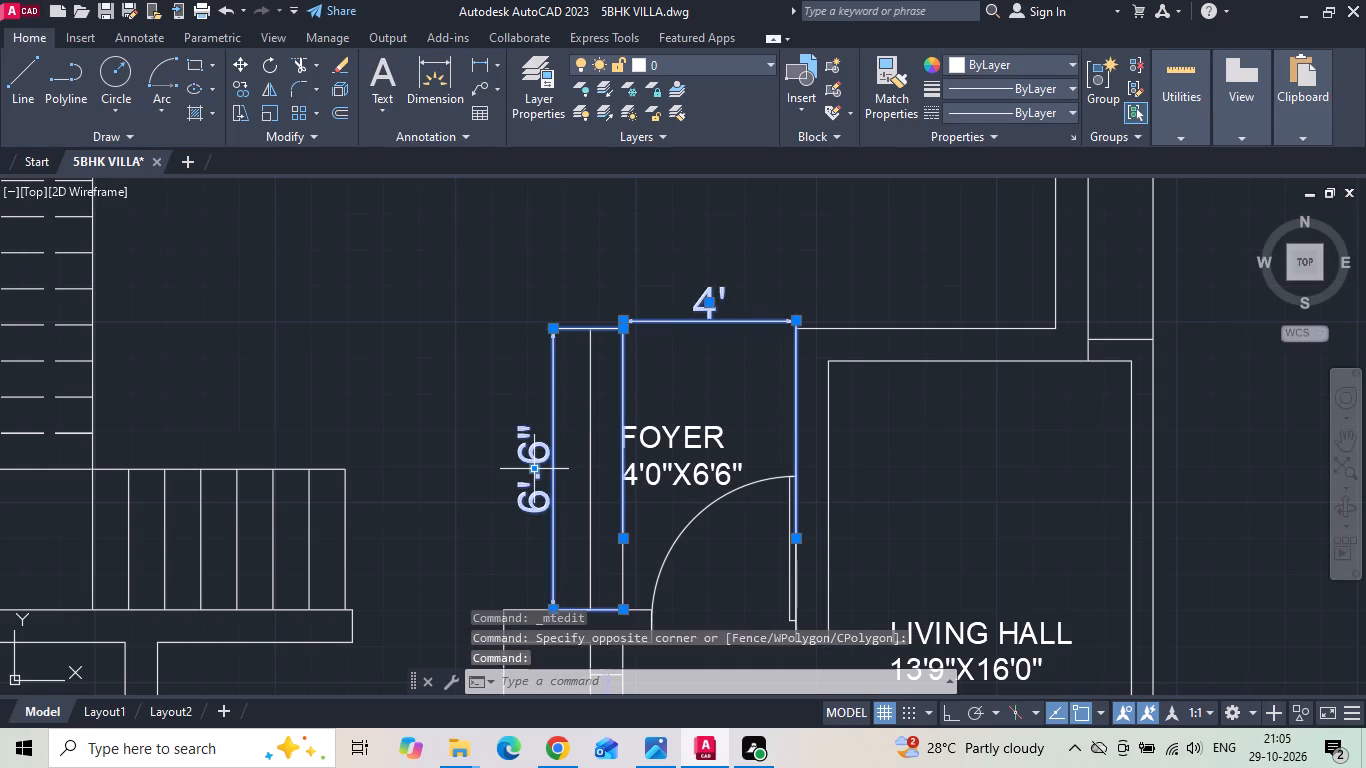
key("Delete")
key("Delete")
Move the FOYER label slightly away from the side wall and clear of the door swing.
left_click(694, 444)
right_click(694, 444)
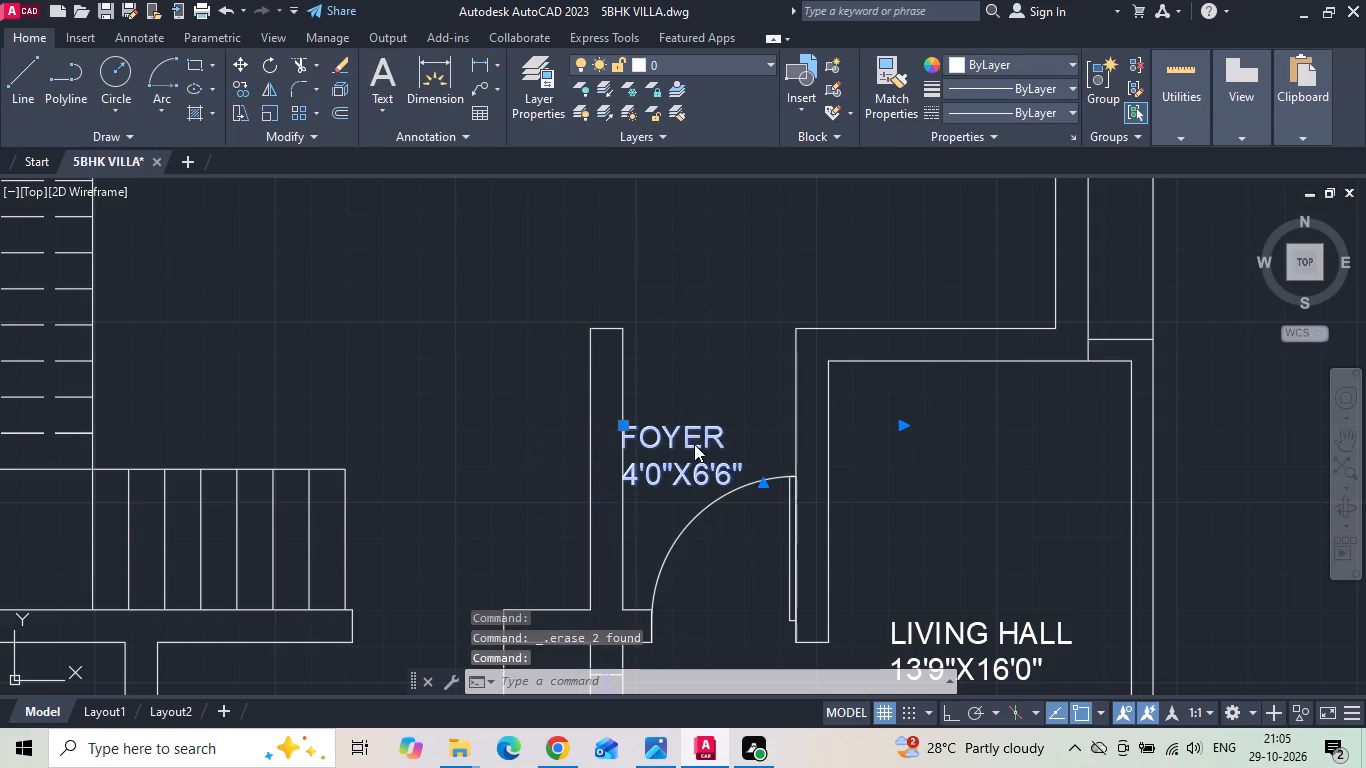
left_click(747, 369)
left_click(908, 434)
left_click(933, 420)
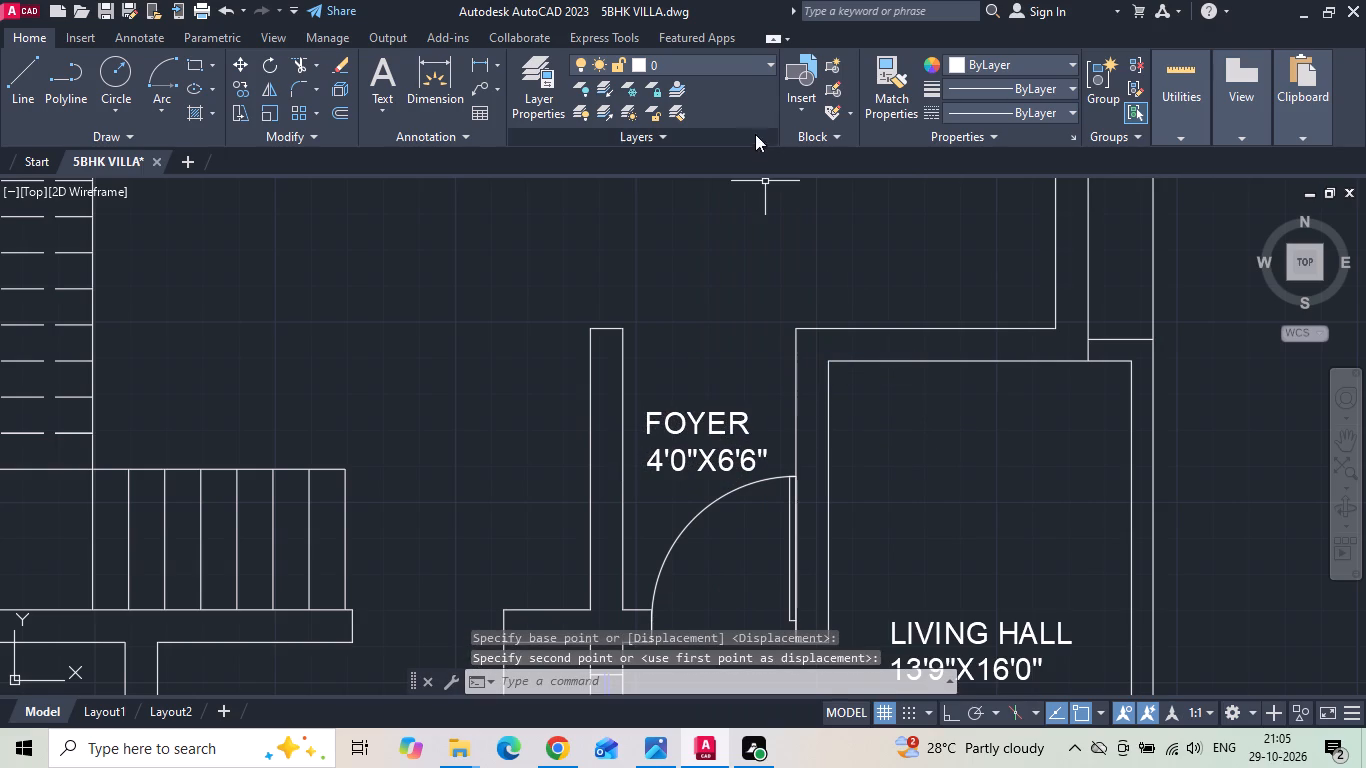
Add a linear dimension across the width of the parking area beside the foyer on the ground floor.
left_click(479, 65)
scroll(482, 60, "down", 2)
scroll(654, 344, "down", 2)
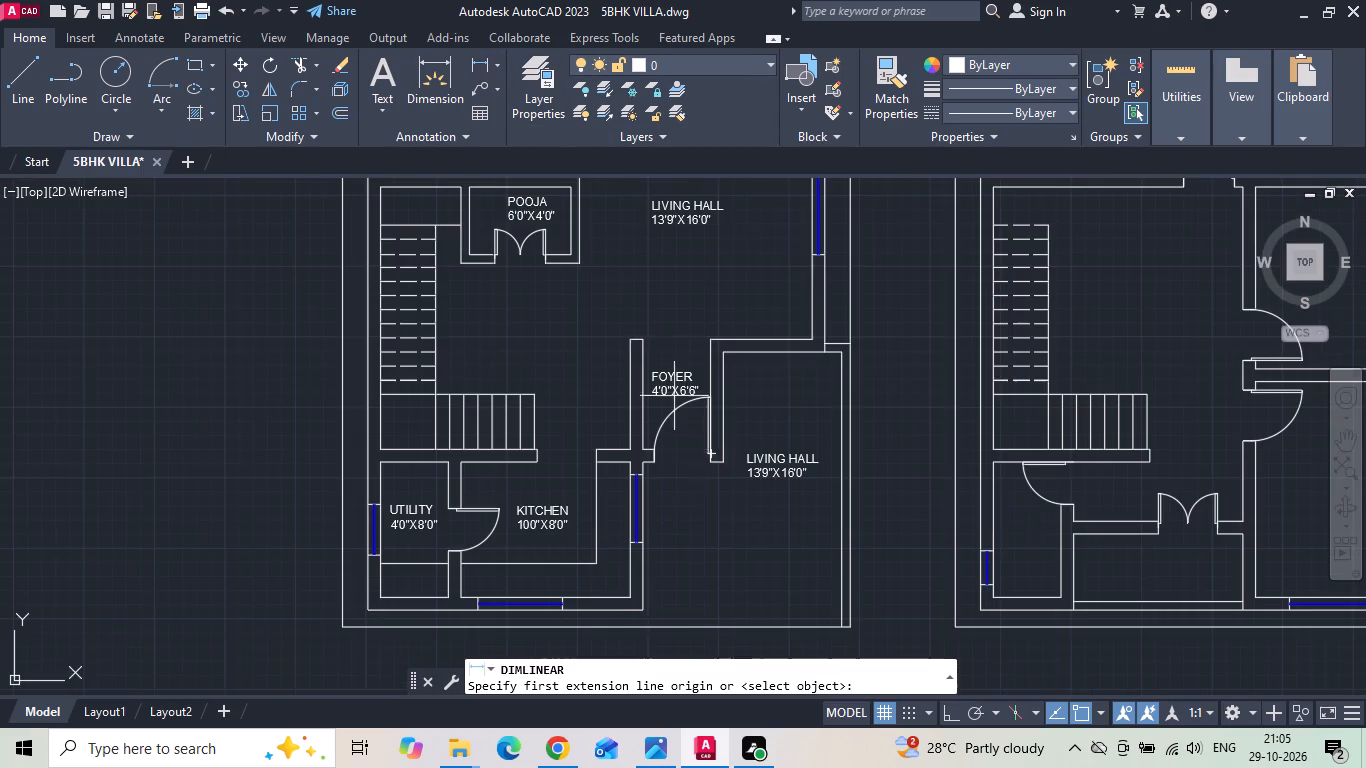
middle_click(703, 502)
scroll(631, 492, "down", 2)
middle_click_drag(1111, 479, 759, 466)
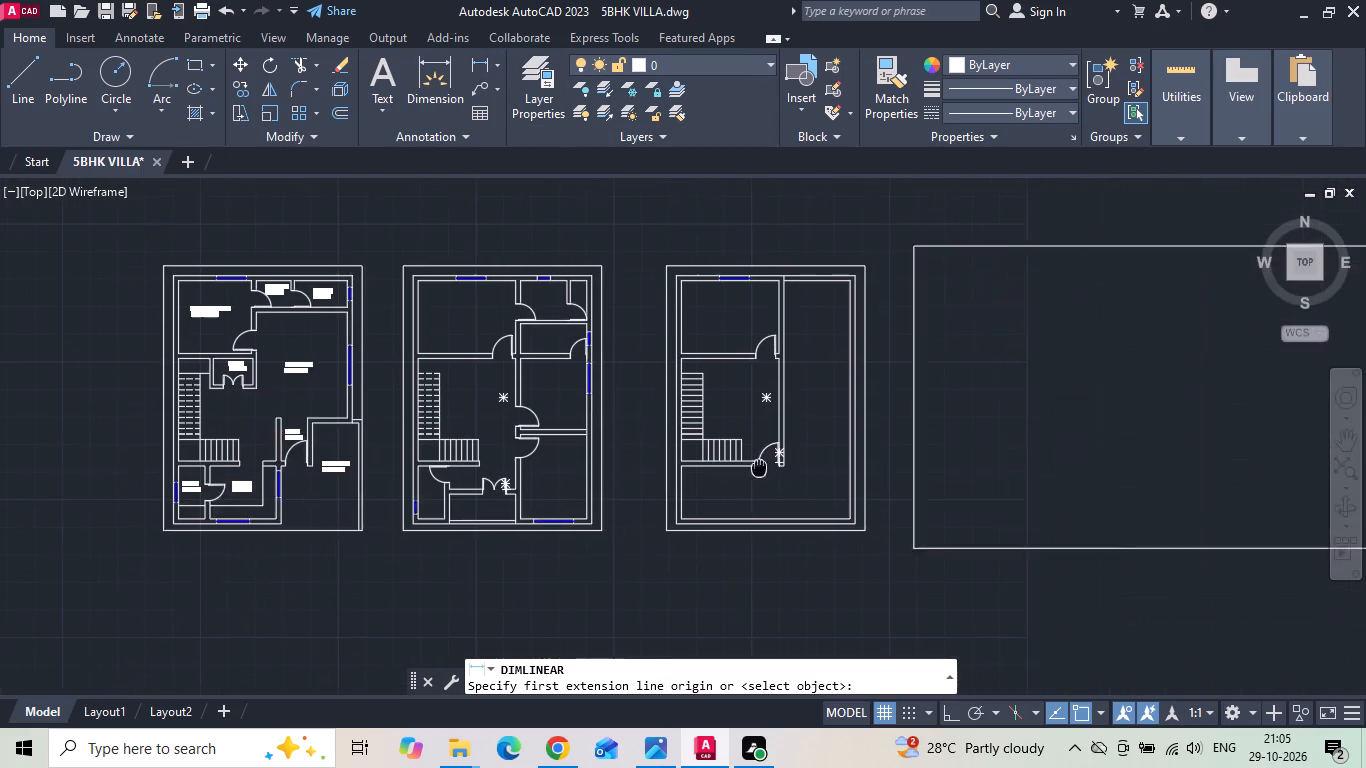
scroll(1108, 466, "up", 2)
scroll(1109, 466, "down", 2)
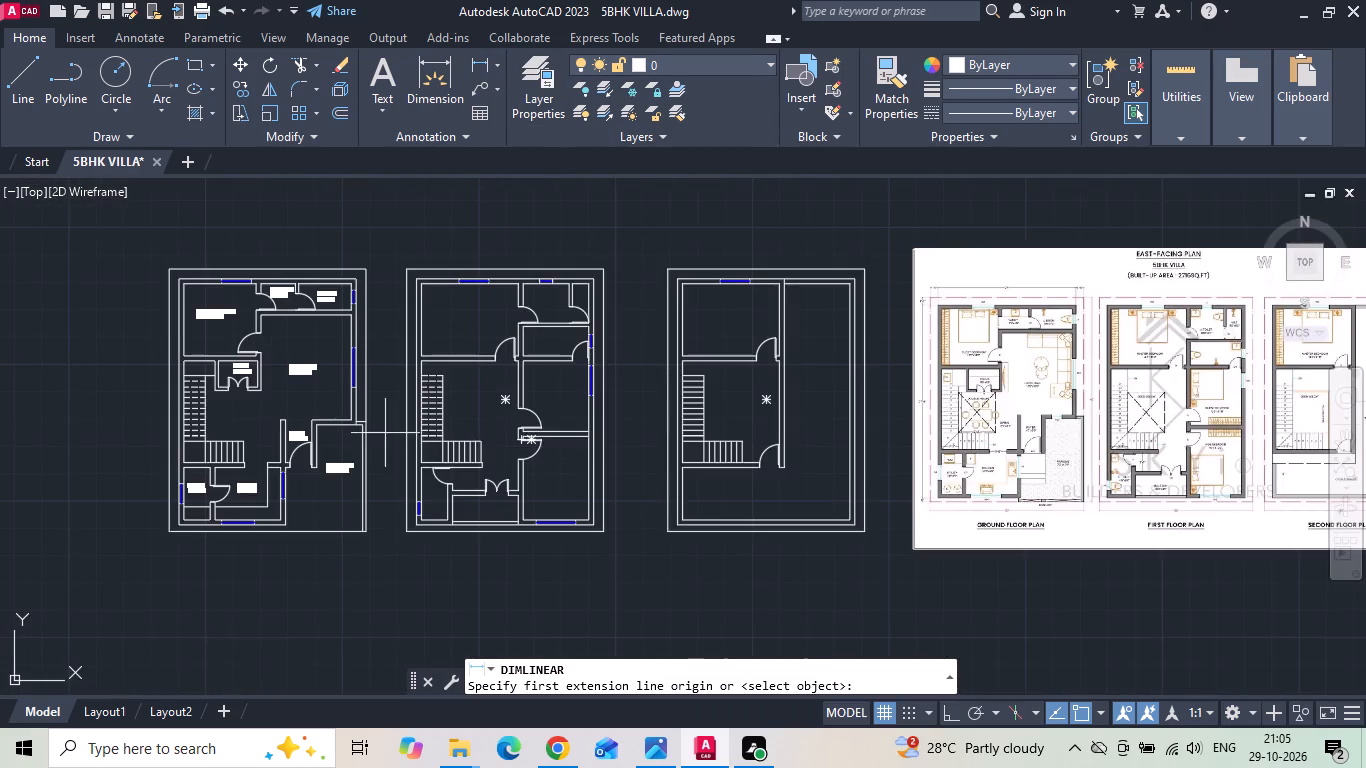
scroll(297, 443, "up", 3)
left_click(377, 399)
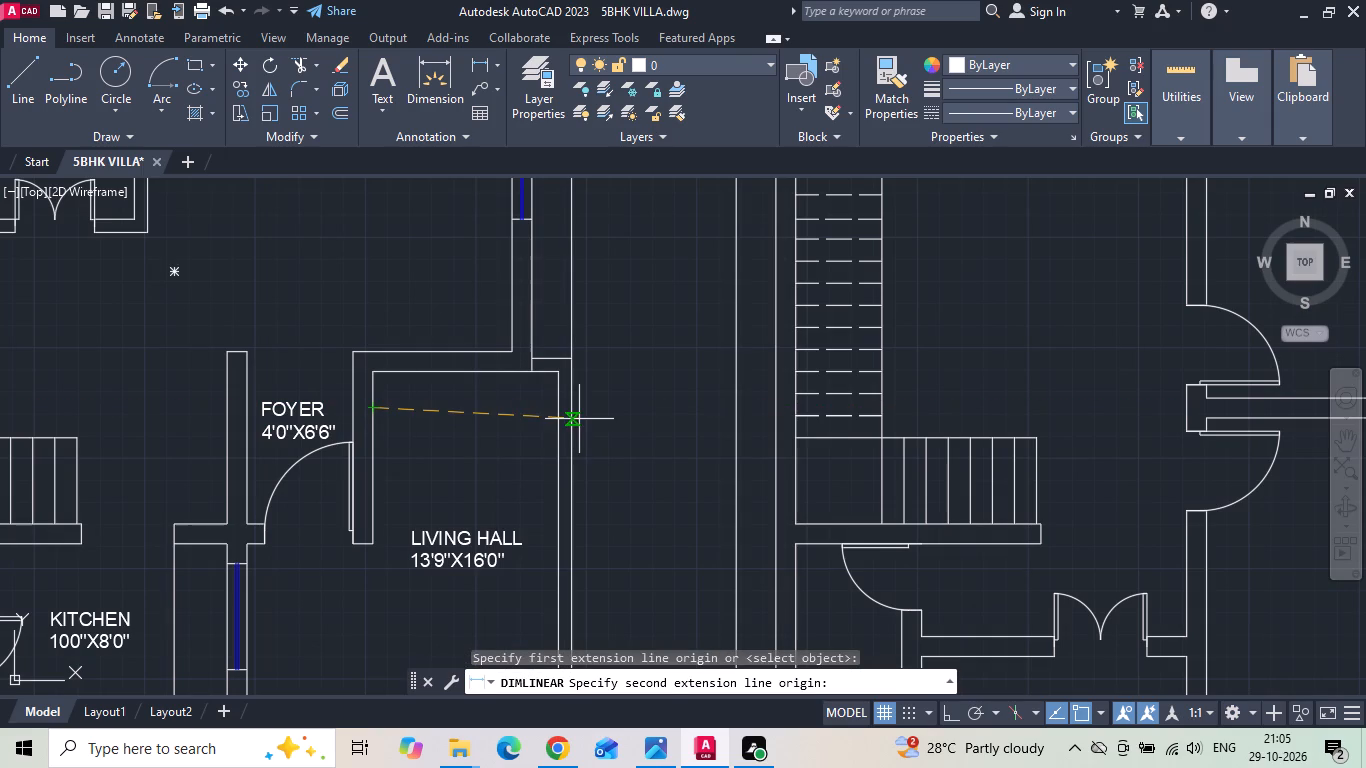
left_click(576, 413)
left_click(564, 428)
middle_click_drag(466, 461, 571, 406)
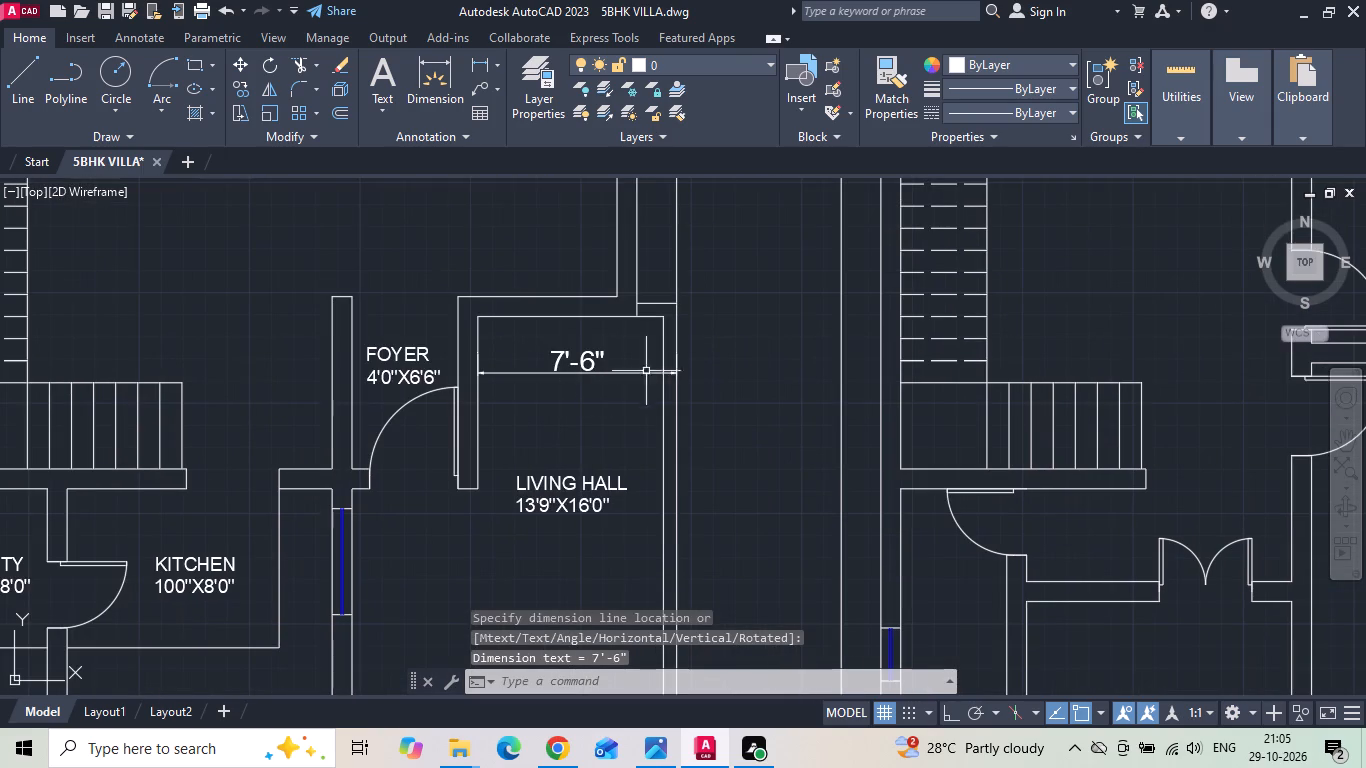
Add a vertical linear dimension for the parking area's depth, from its top wall to the front plot boundary.
key("space")
left_click(621, 320)
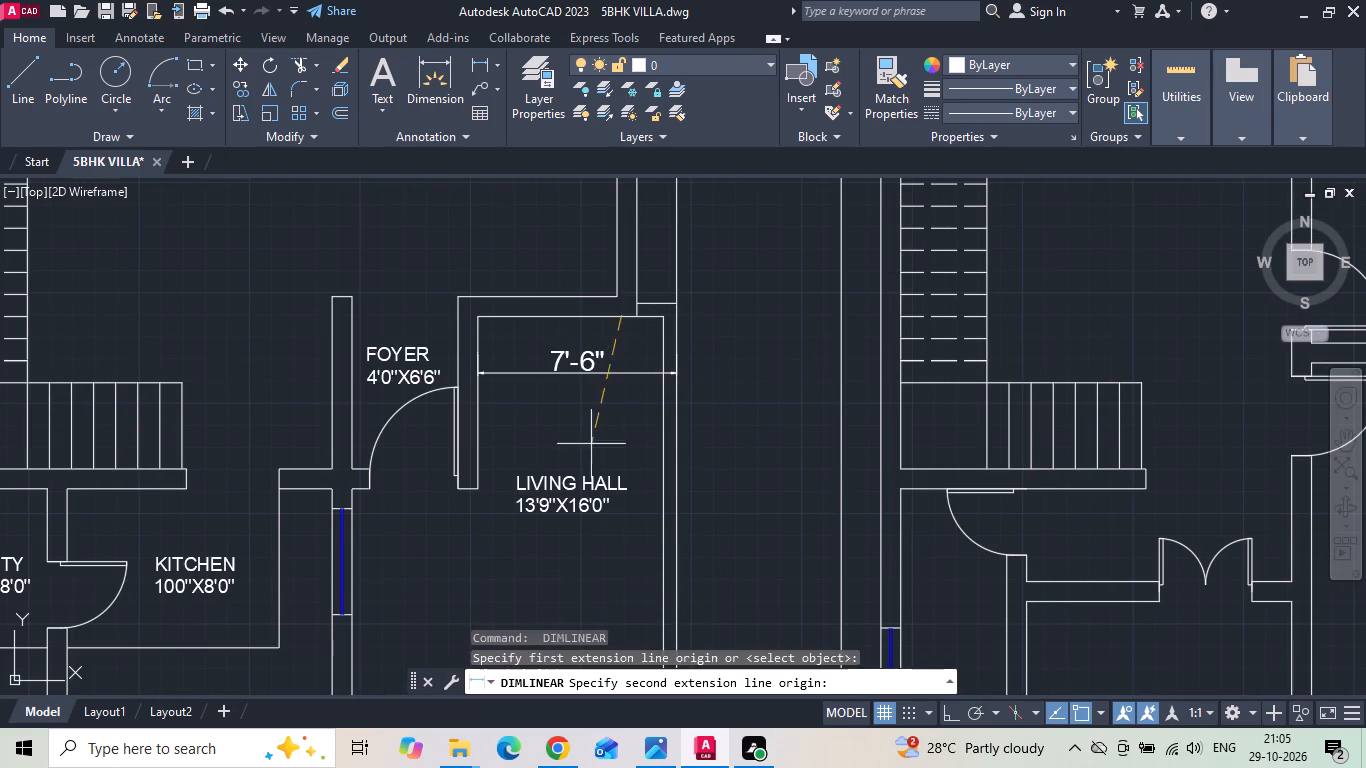
middle_click_drag(590, 449, 627, 357)
middle_click_drag(657, 573, 654, 532)
left_click_drag(648, 612, 651, 599)
left_click(672, 540)
Change the size line of the copied LIVING HALL label in the parking area to 7'0"X16'3".
double_click(635, 371)
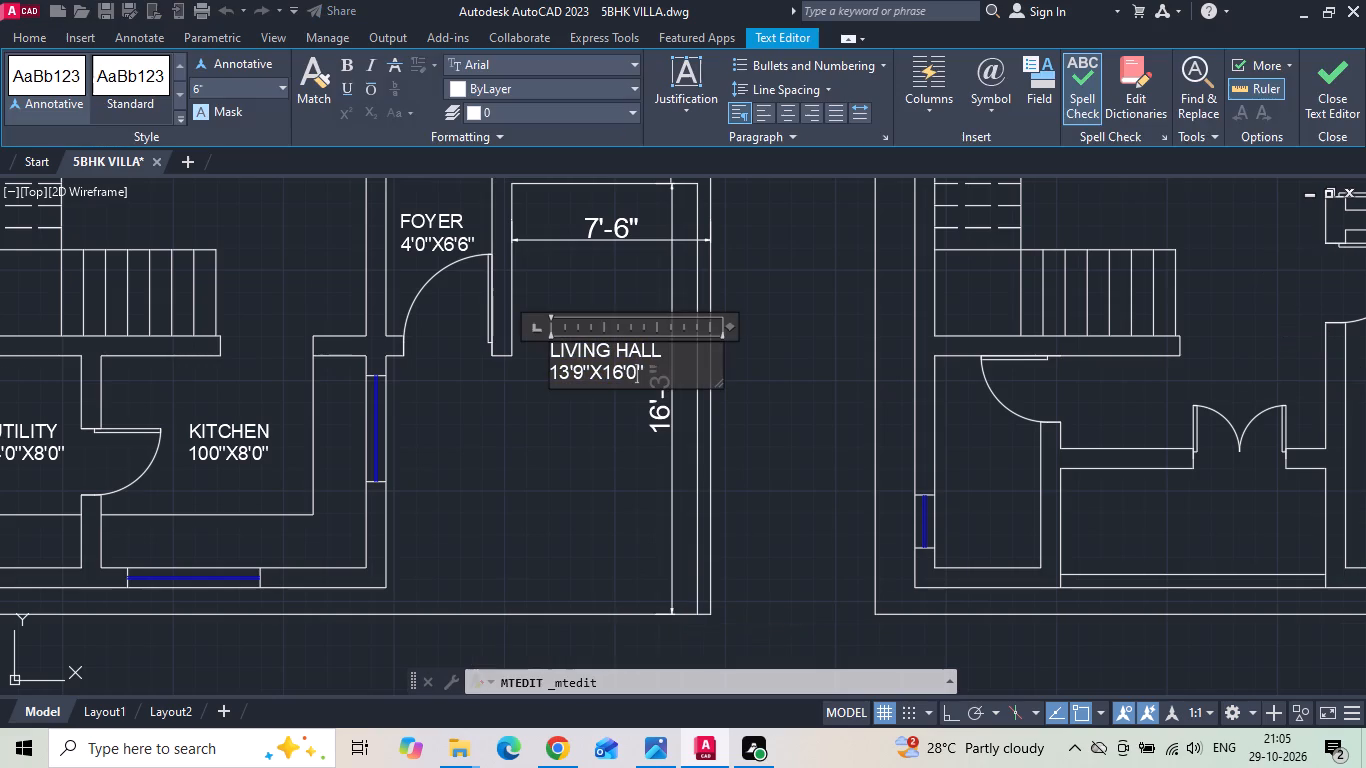
key("BackSpace")
key("3")
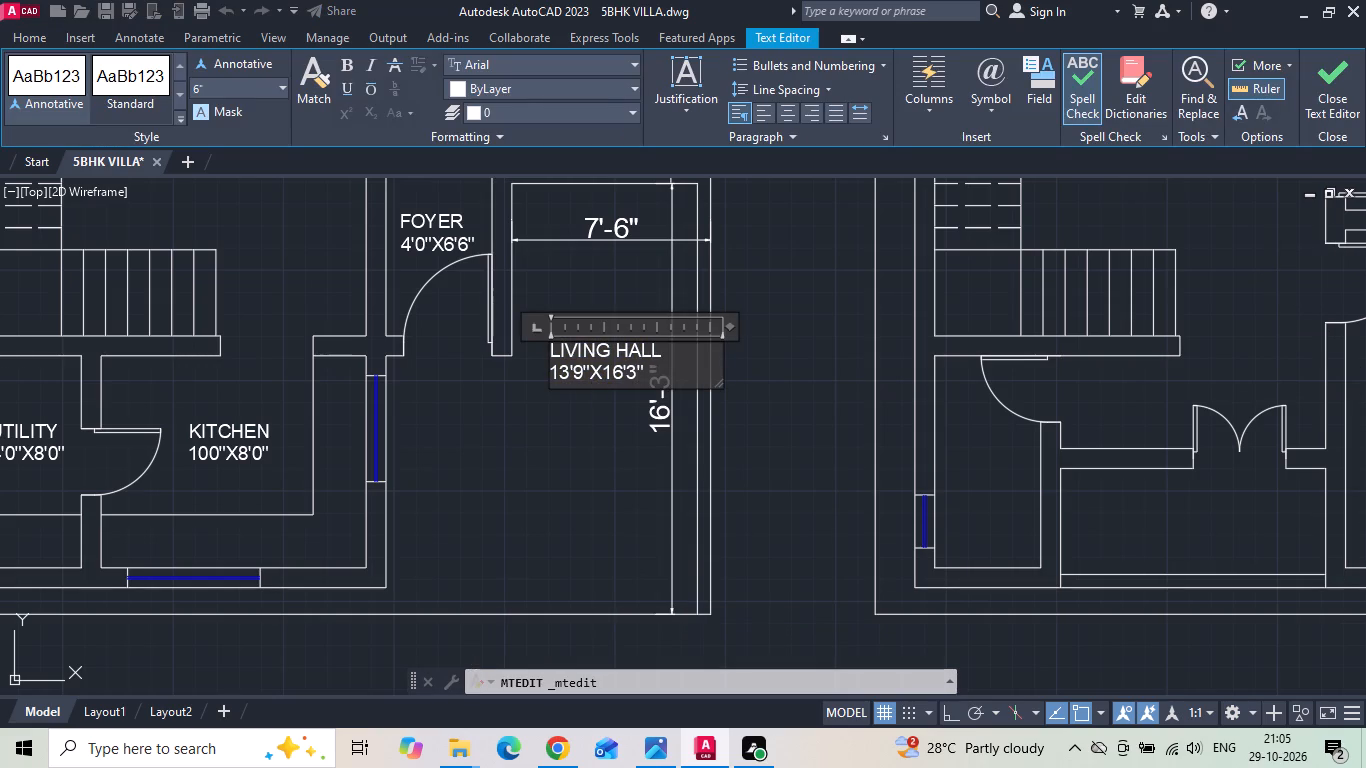
left_click(580, 374)
key("BackSpace")
key("0")
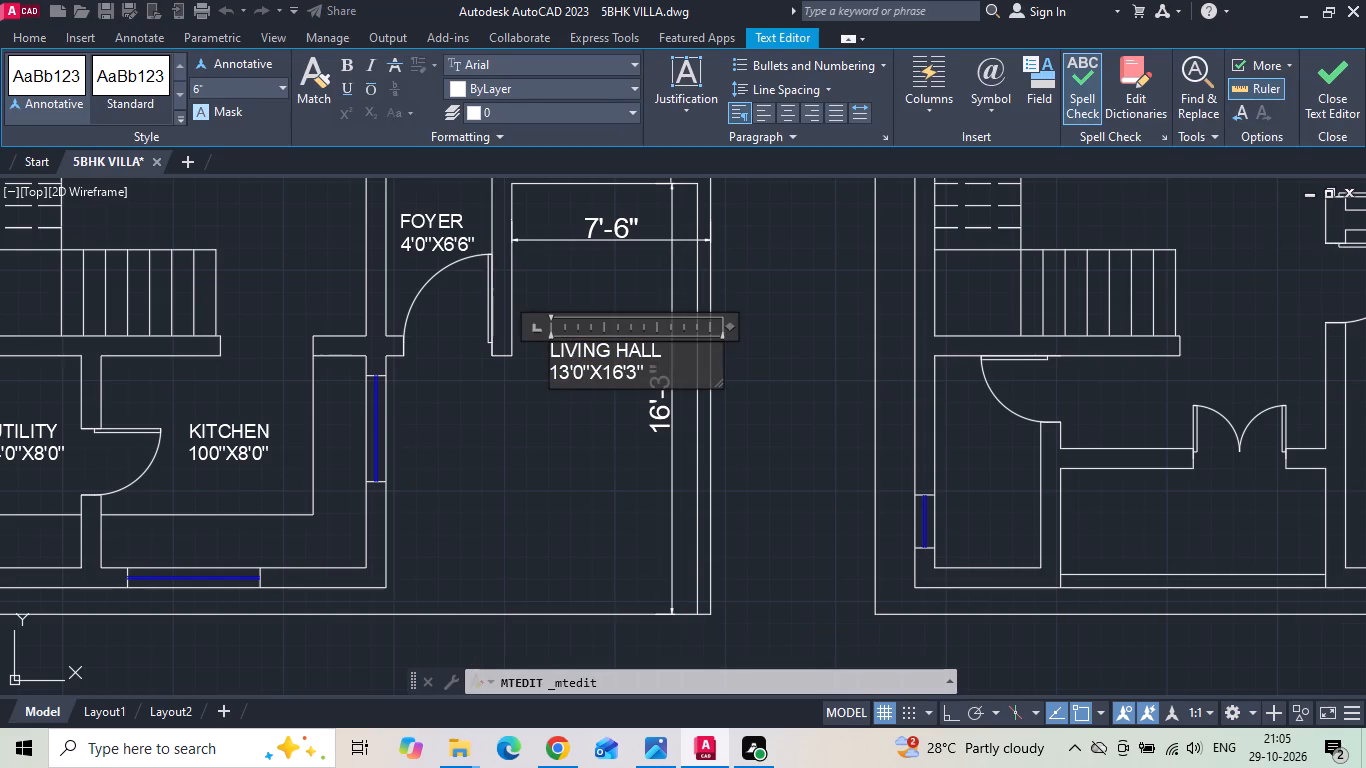
left_click(566, 378)
key("BackSpace")
key("BackSpace")
key("7")
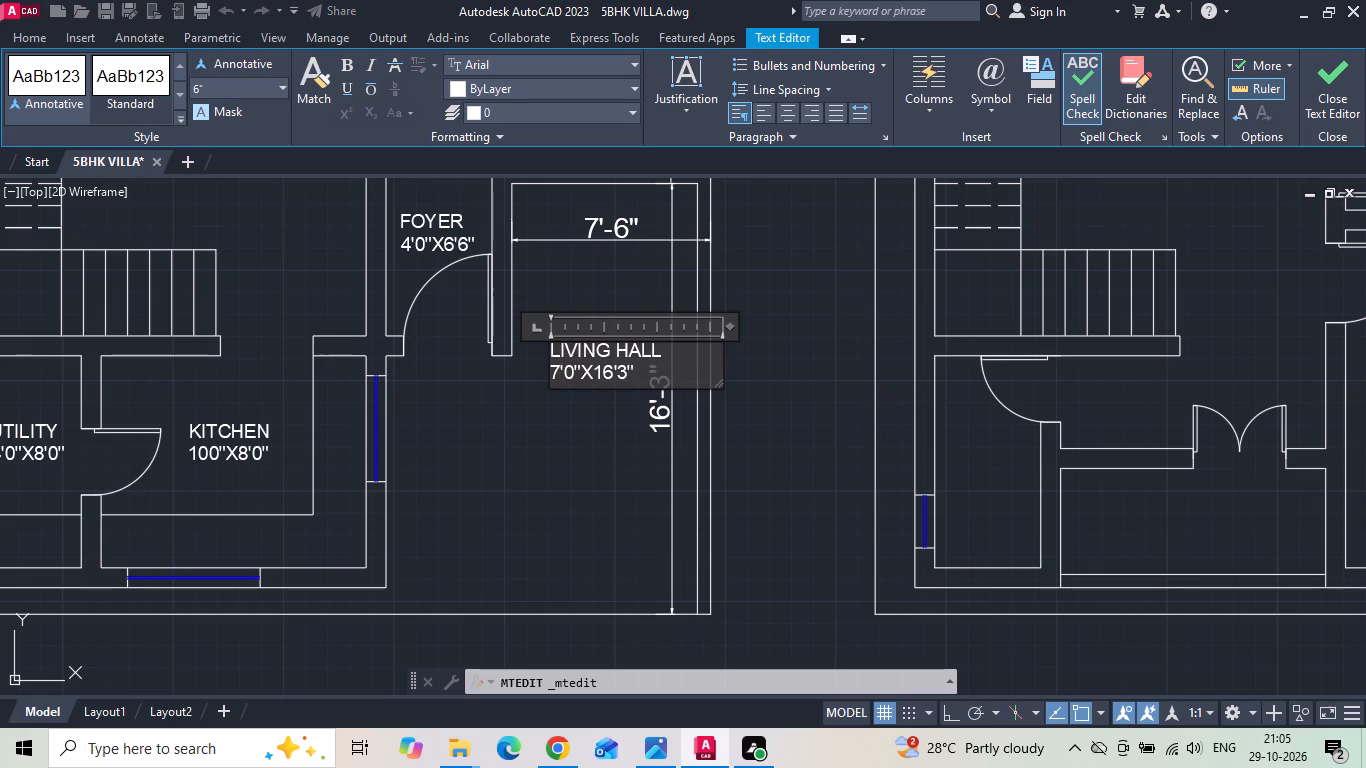
Change the name line of the copied label to PARKING, keeping the size on its own line.
left_click_drag(666, 352, 513, 346)
key("BackSpace")
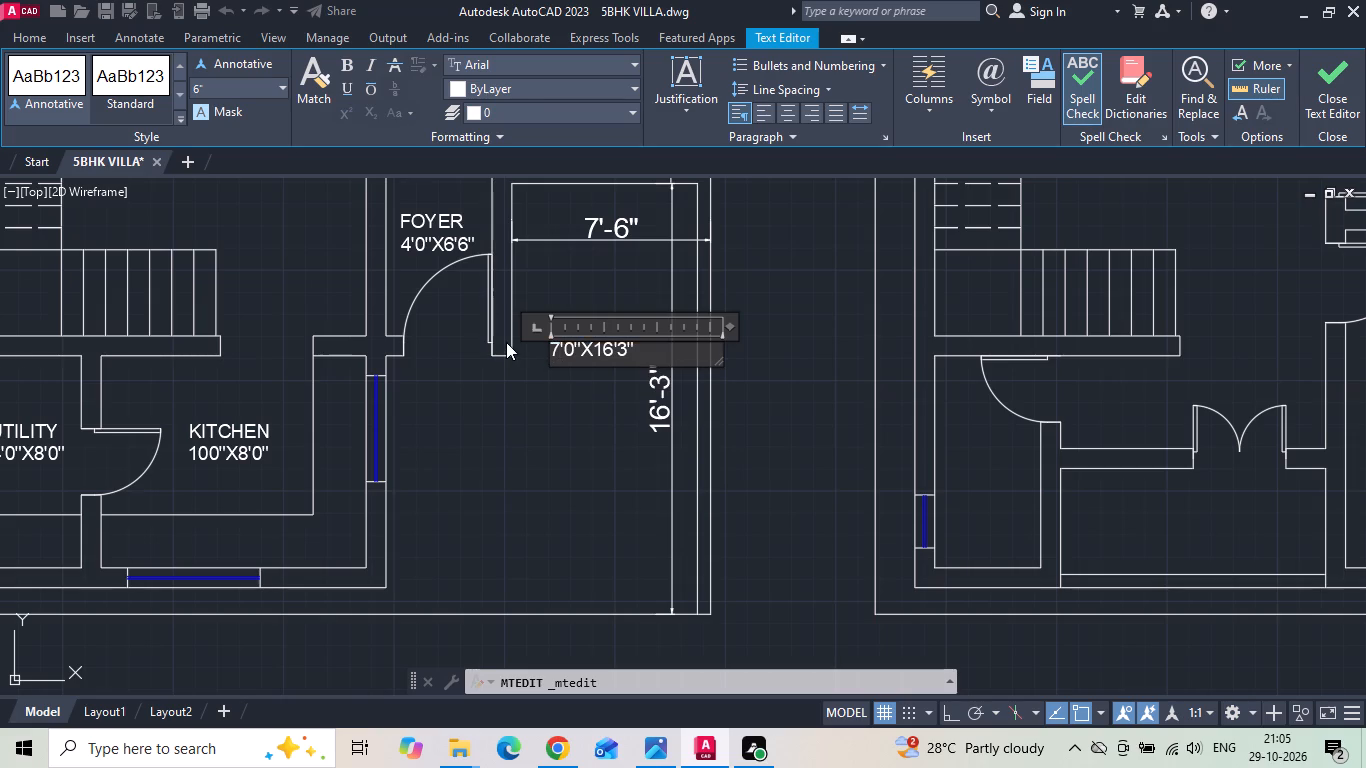
type("PARKING")
key("Return")
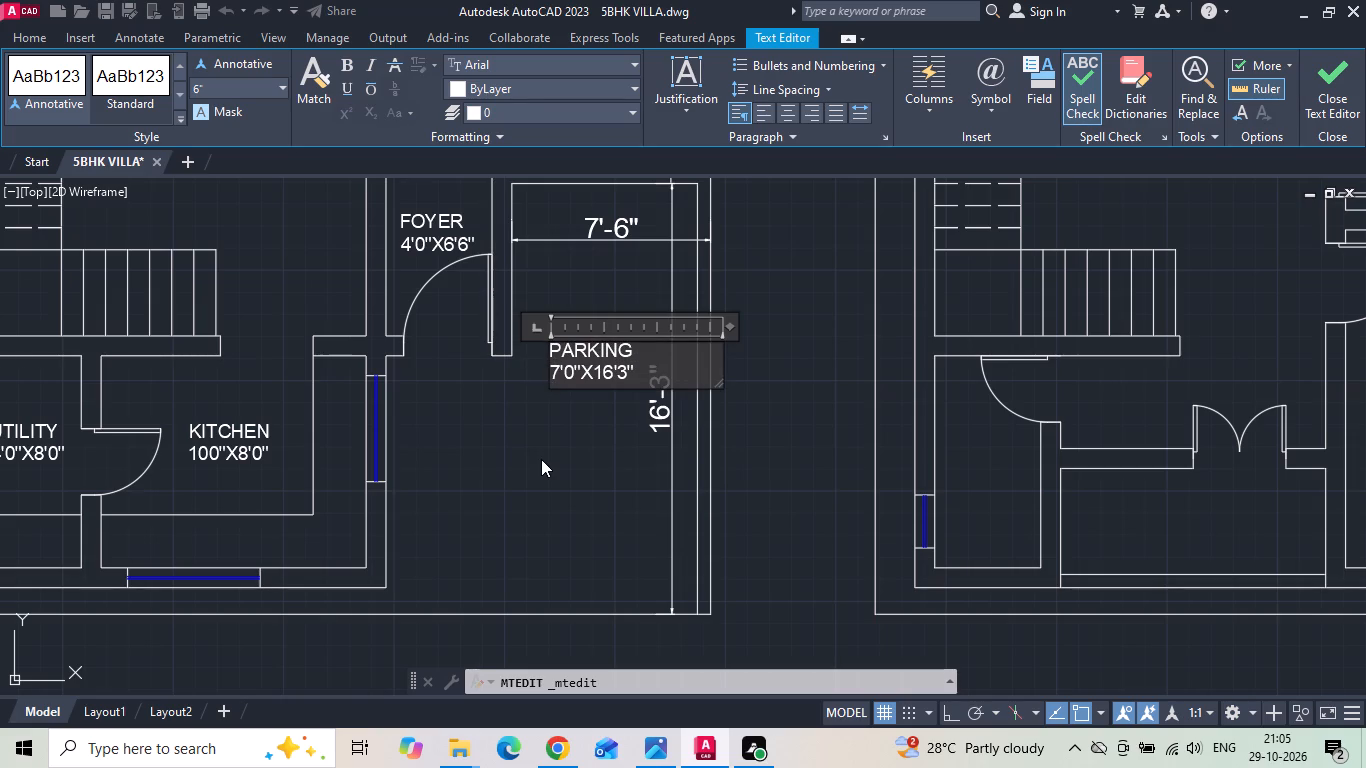
scroll(553, 470, "down", 3)
left_click(572, 462)
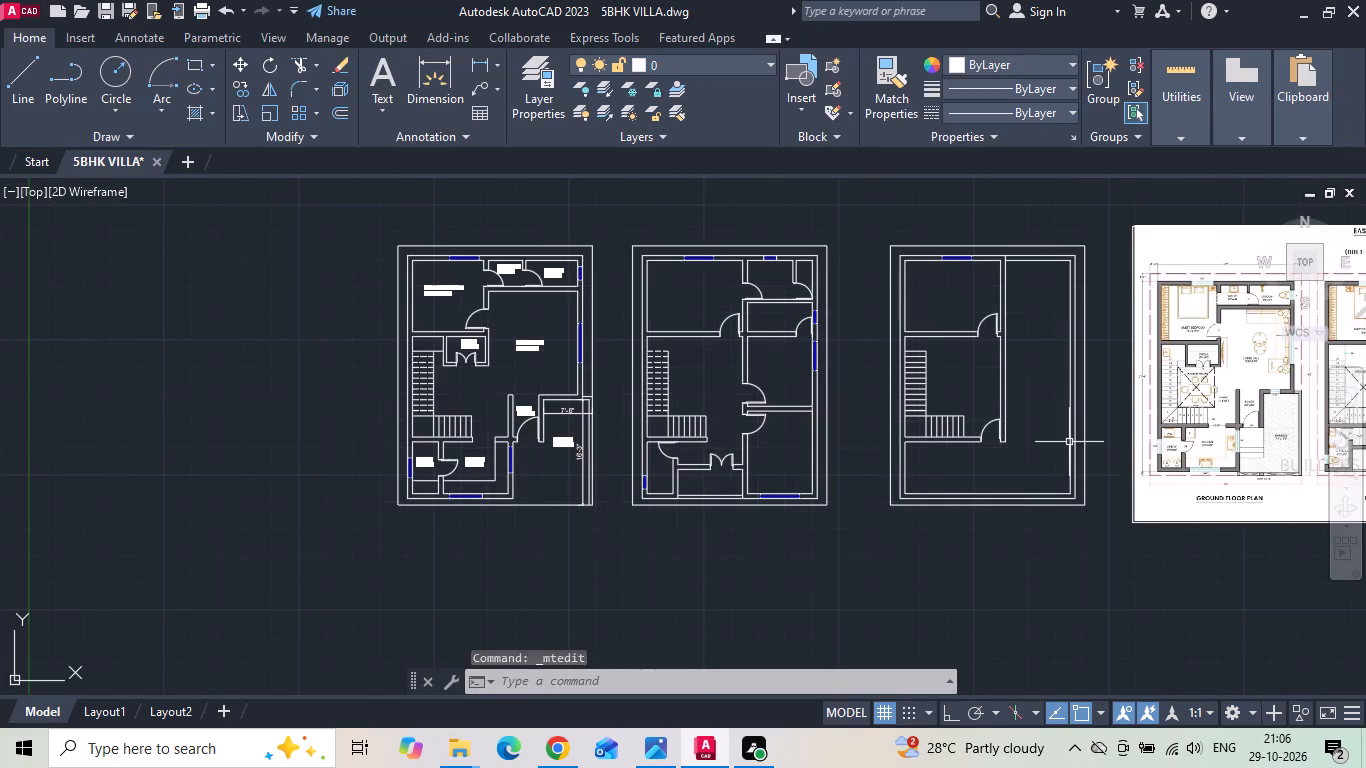
Check the parking size on the reference ground floor plan and change the PARKING label's size line to 7'0"X15'9".
scroll(1267, 442, "up", 3)
middle_click_drag(1210, 433, 951, 400)
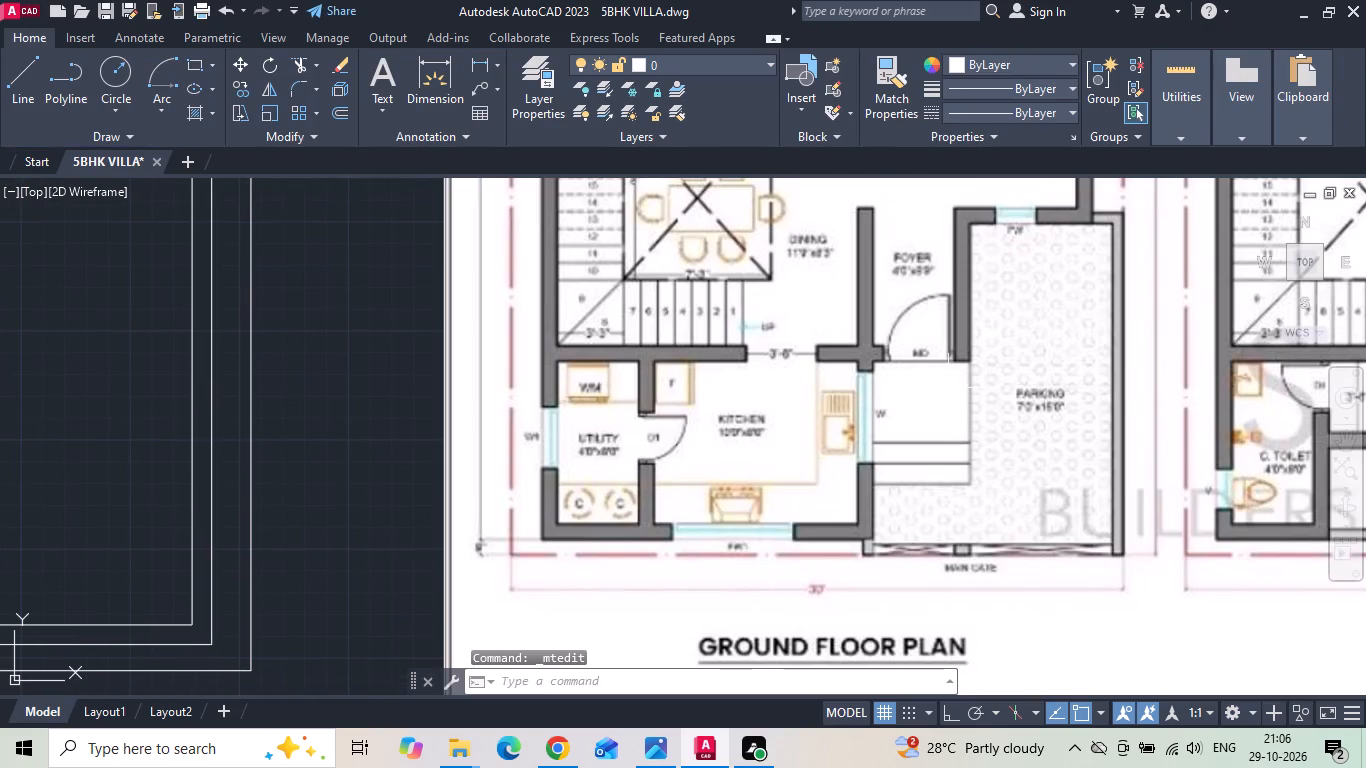
scroll(1145, 378, "down", 3)
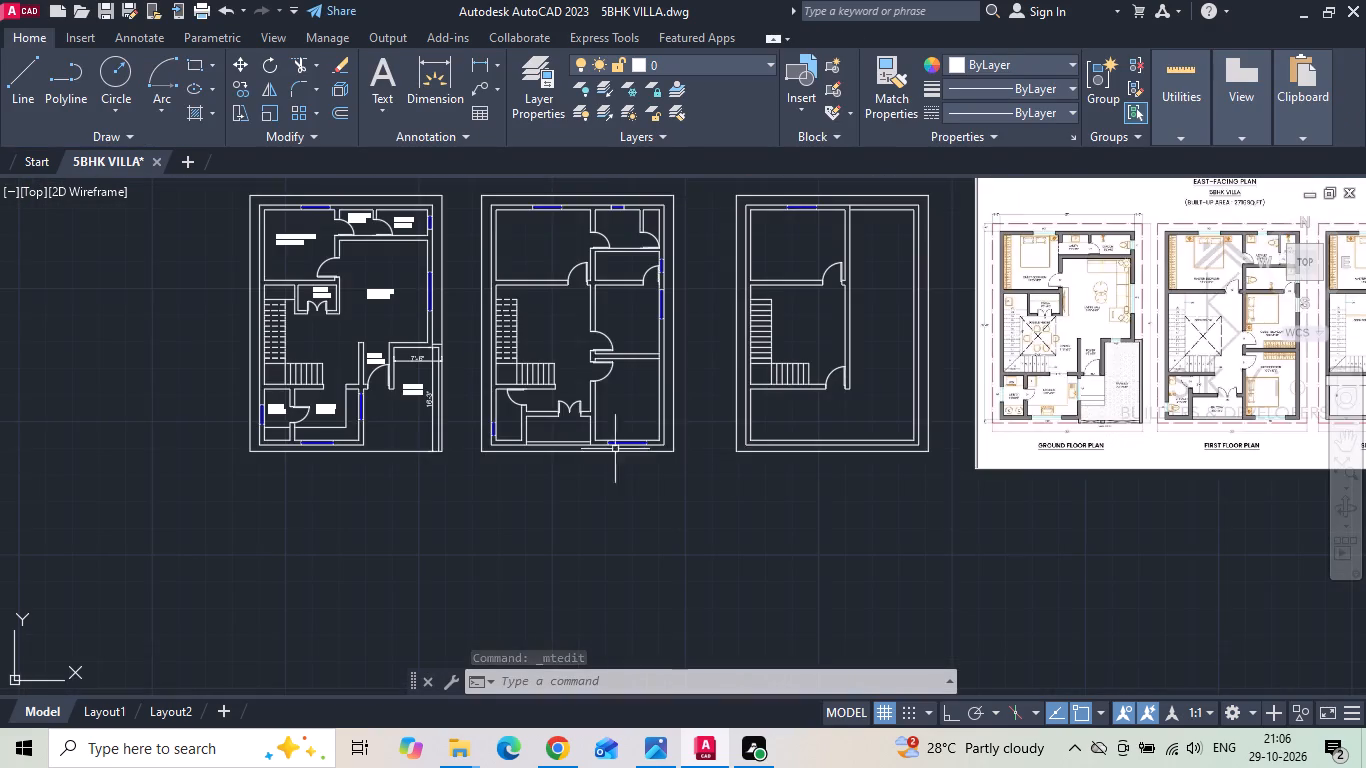
scroll(328, 418, "up", 3)
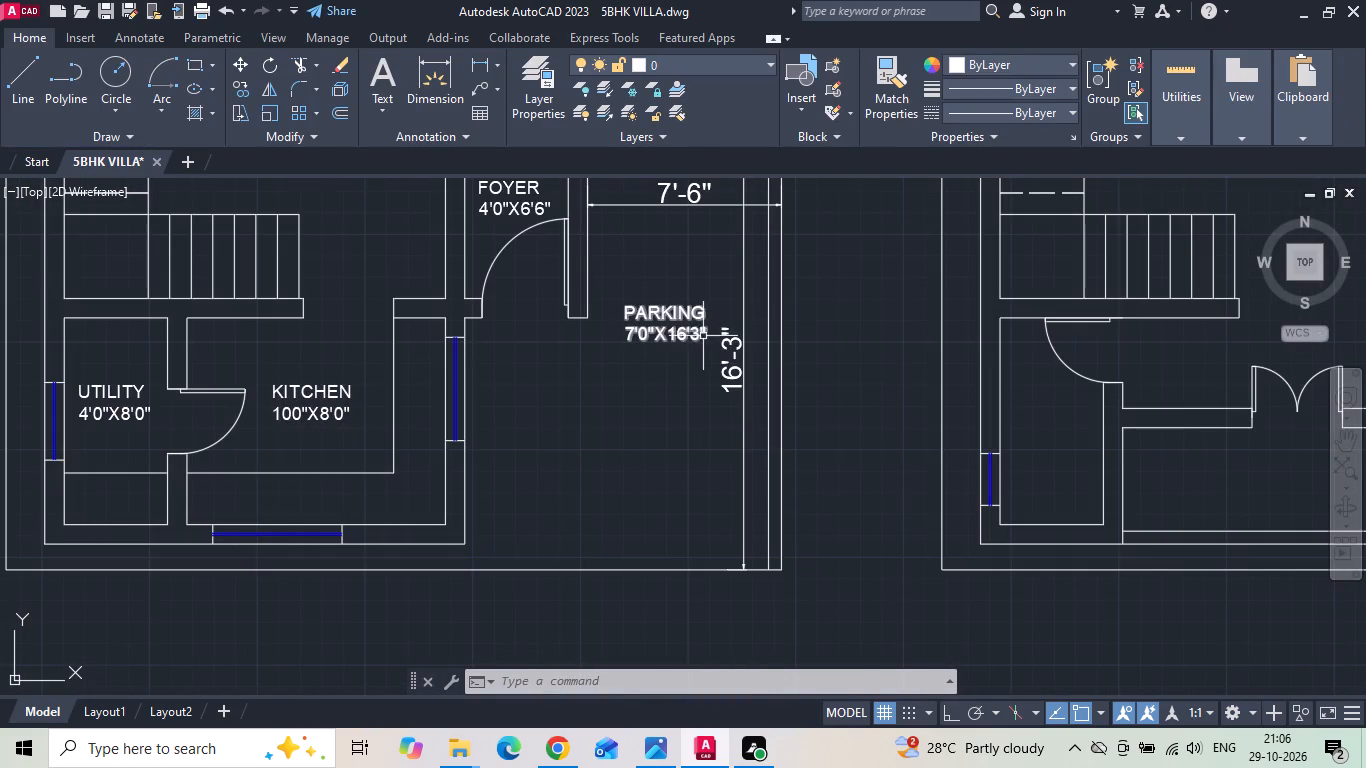
double_click(700, 340)
scroll(700, 340, "up", 2)
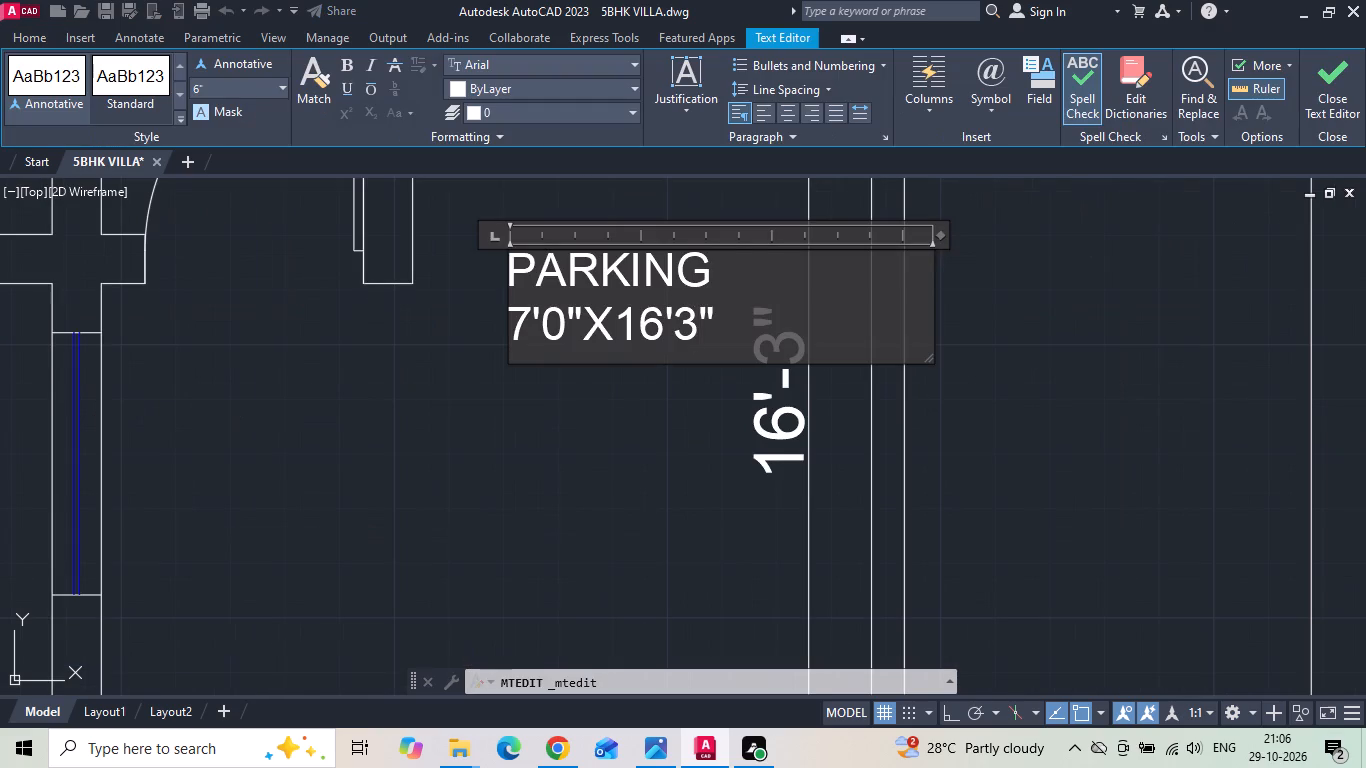
key("BackSpace")
key("9")
left_click(661, 323)
key("BackSpace")
key("5")
scroll(661, 322, "down", 2)
left_click(609, 395)
Extend the kitchen's outer wall line beside the parking area down to the front plot boundary.
scroll(396, 408, "down", 4)
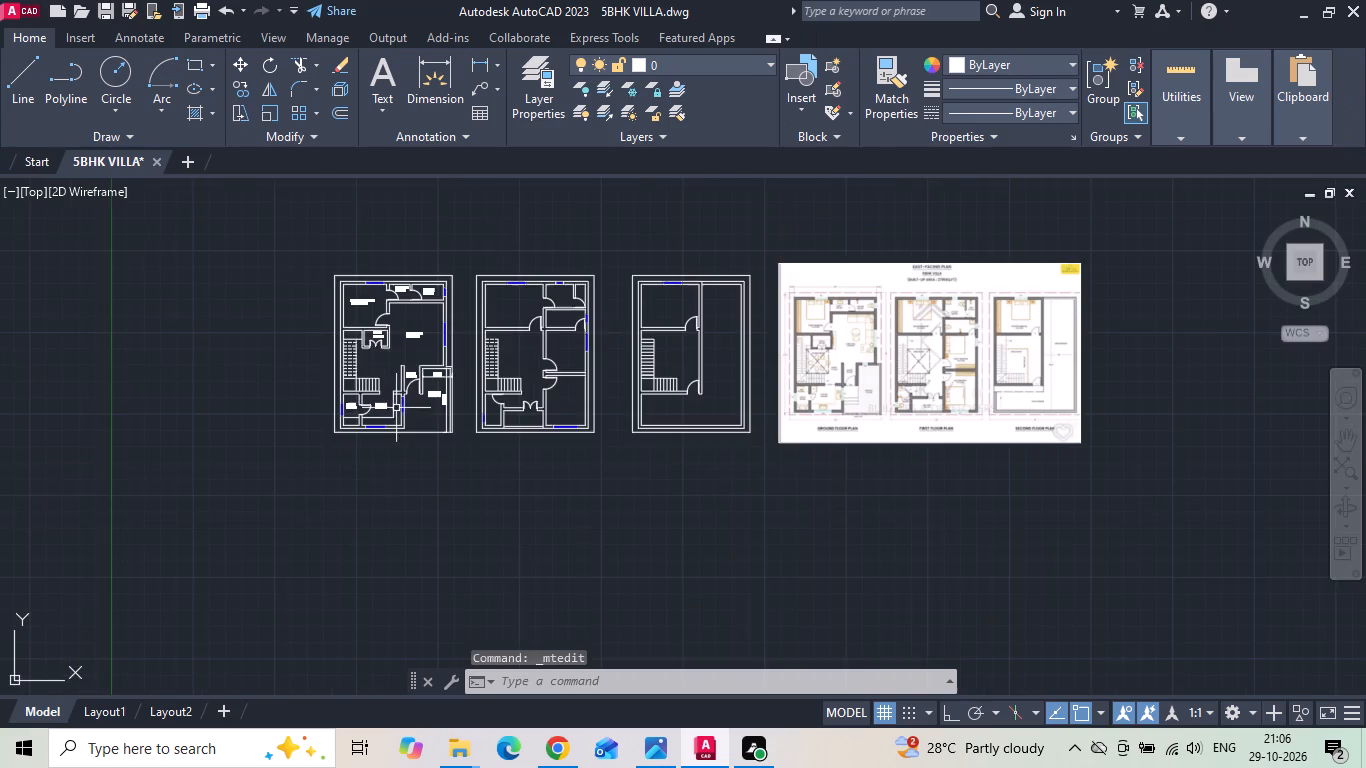
scroll(871, 458, "up", 3)
scroll(761, 361, "down", 3)
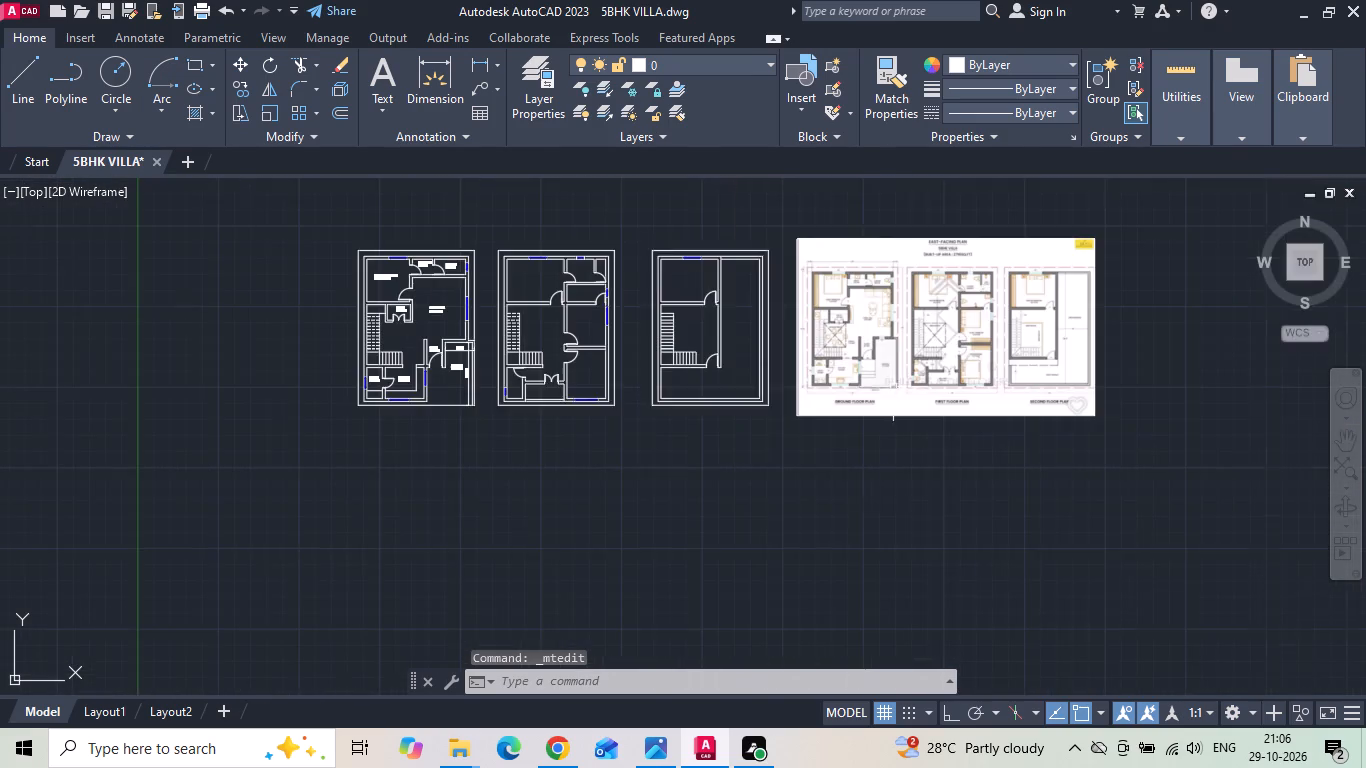
scroll(448, 389, "up", 3)
scroll(326, 456, "up", 1)
type("EX")
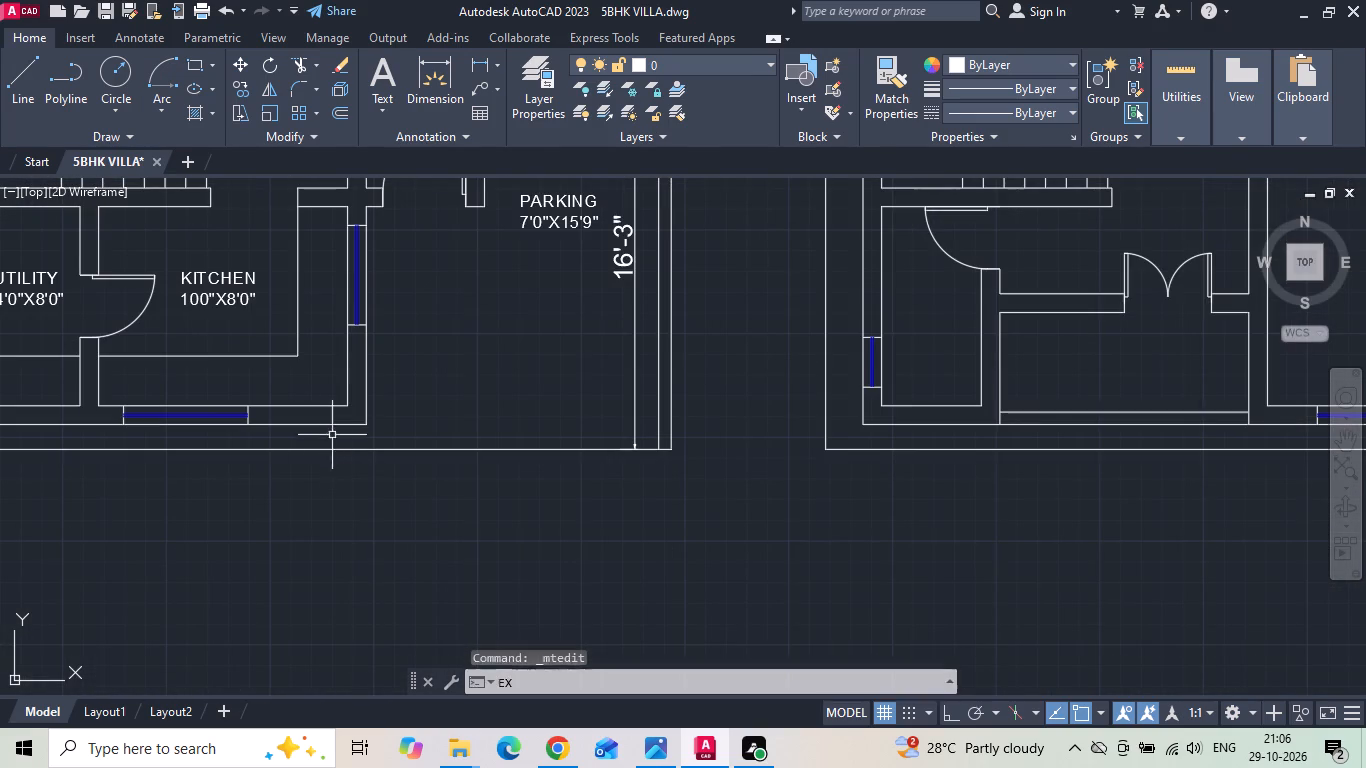
key("space")
left_click(364, 393)
key("Escape")
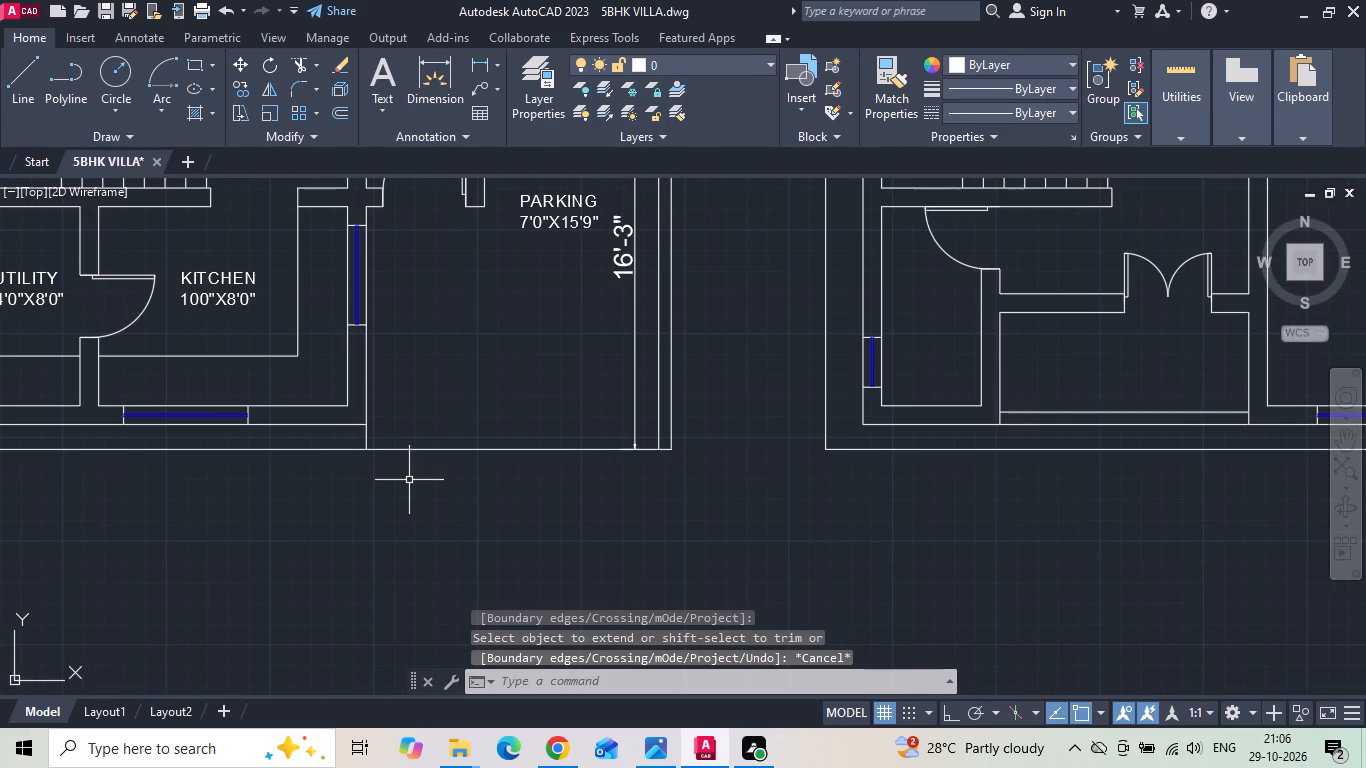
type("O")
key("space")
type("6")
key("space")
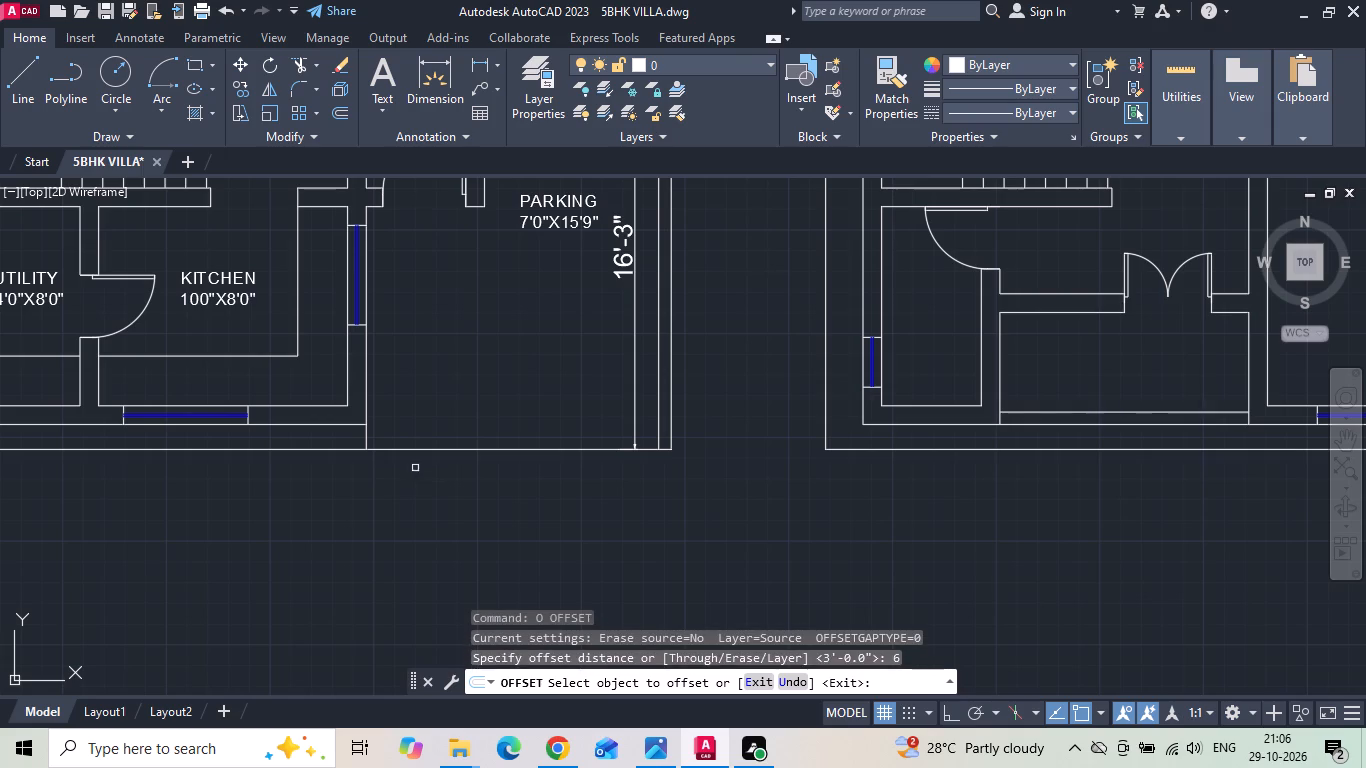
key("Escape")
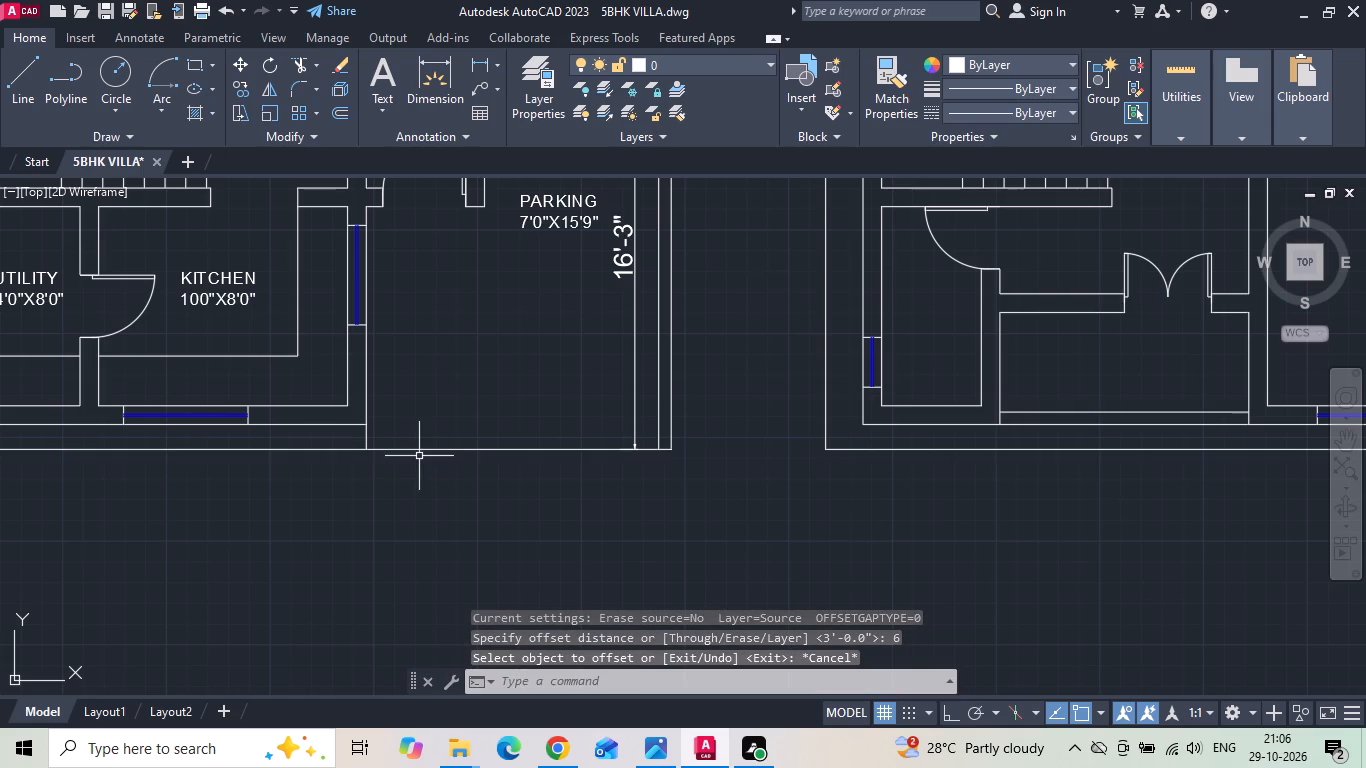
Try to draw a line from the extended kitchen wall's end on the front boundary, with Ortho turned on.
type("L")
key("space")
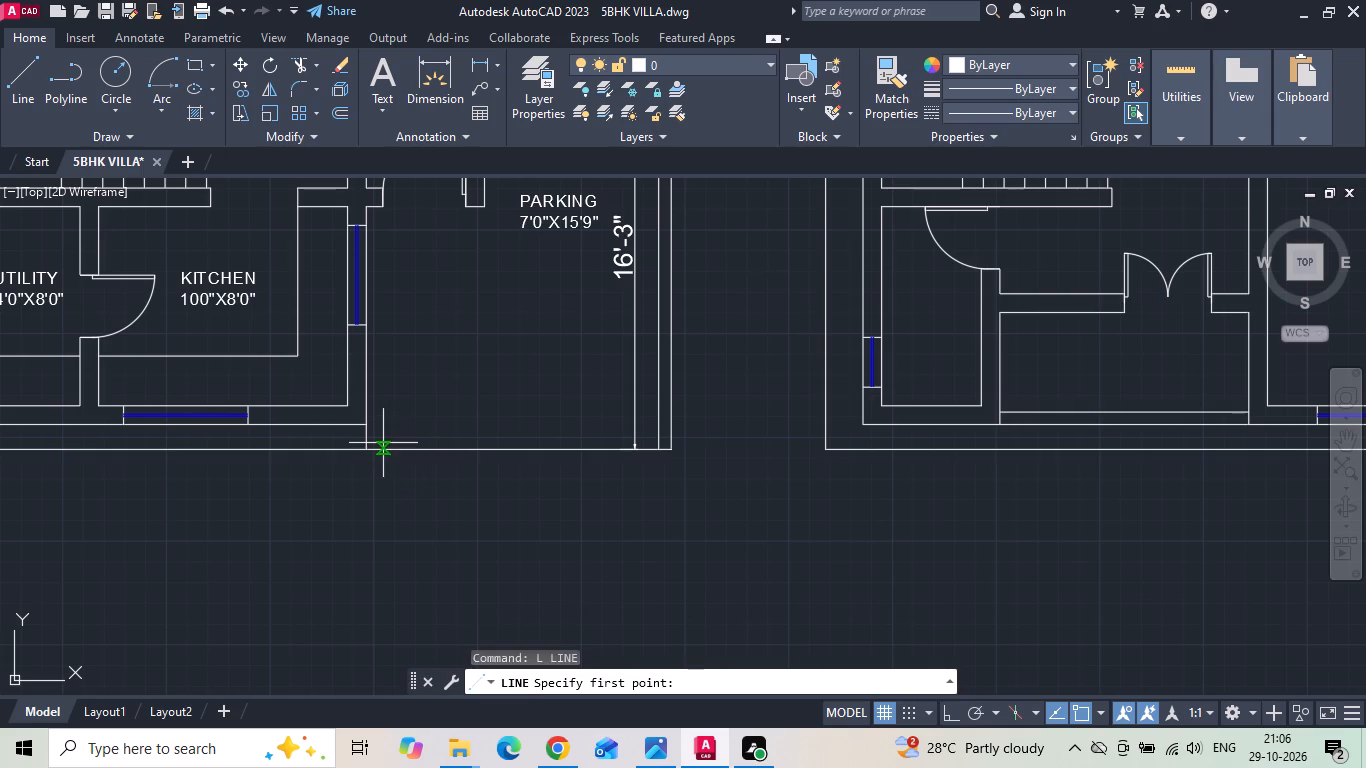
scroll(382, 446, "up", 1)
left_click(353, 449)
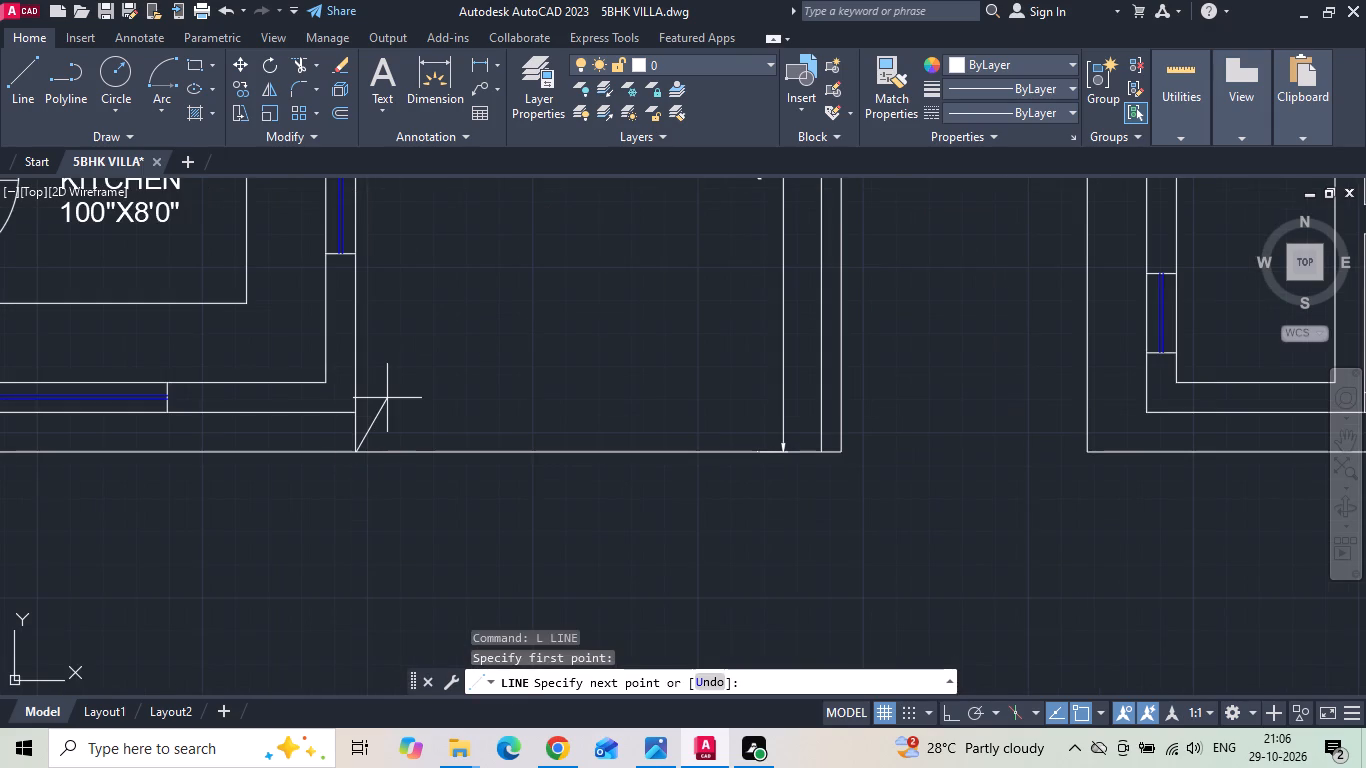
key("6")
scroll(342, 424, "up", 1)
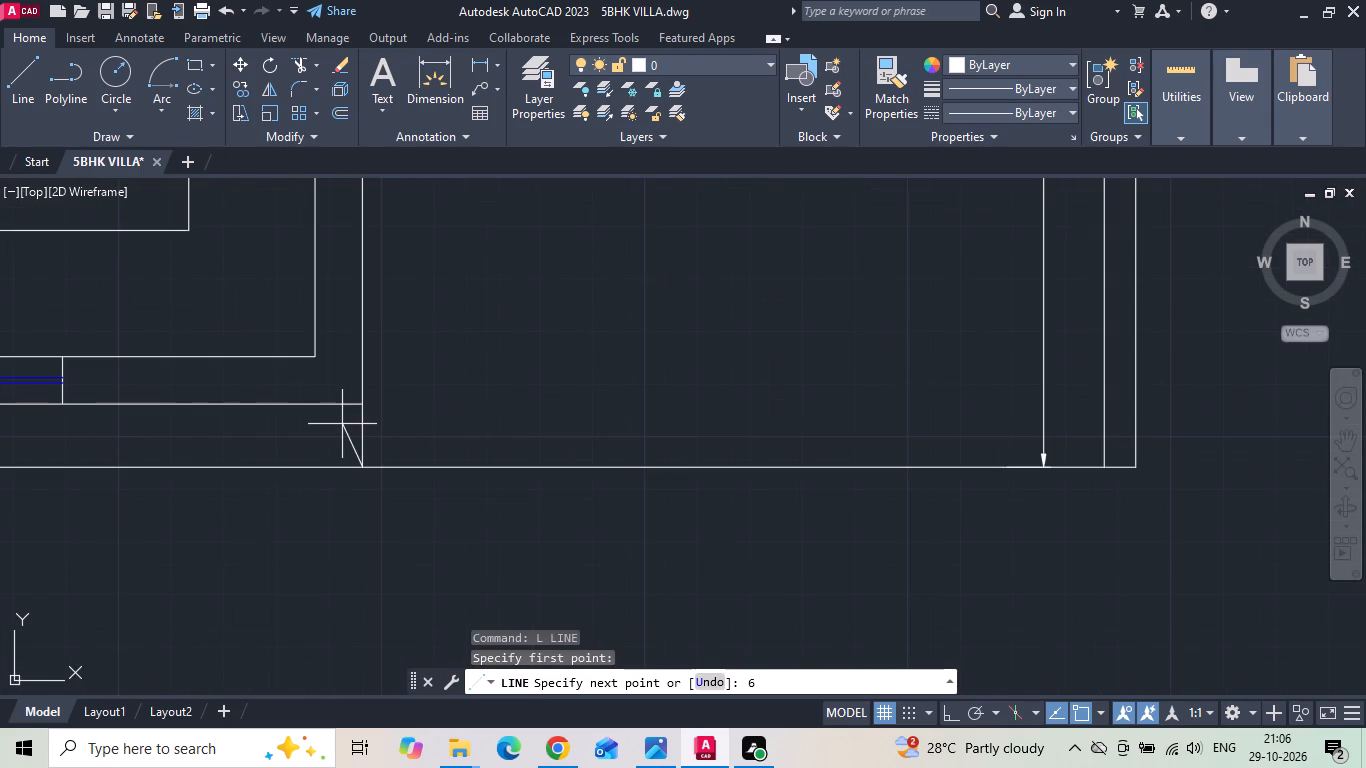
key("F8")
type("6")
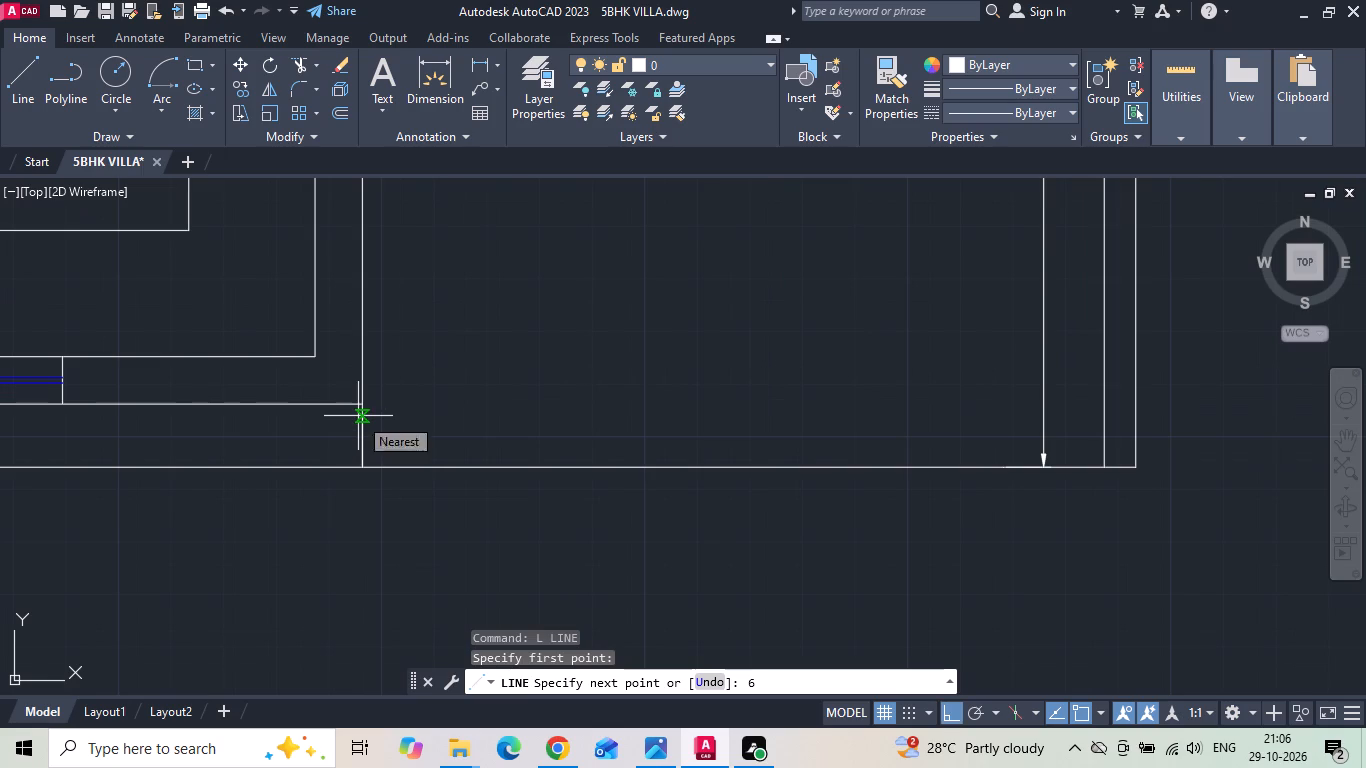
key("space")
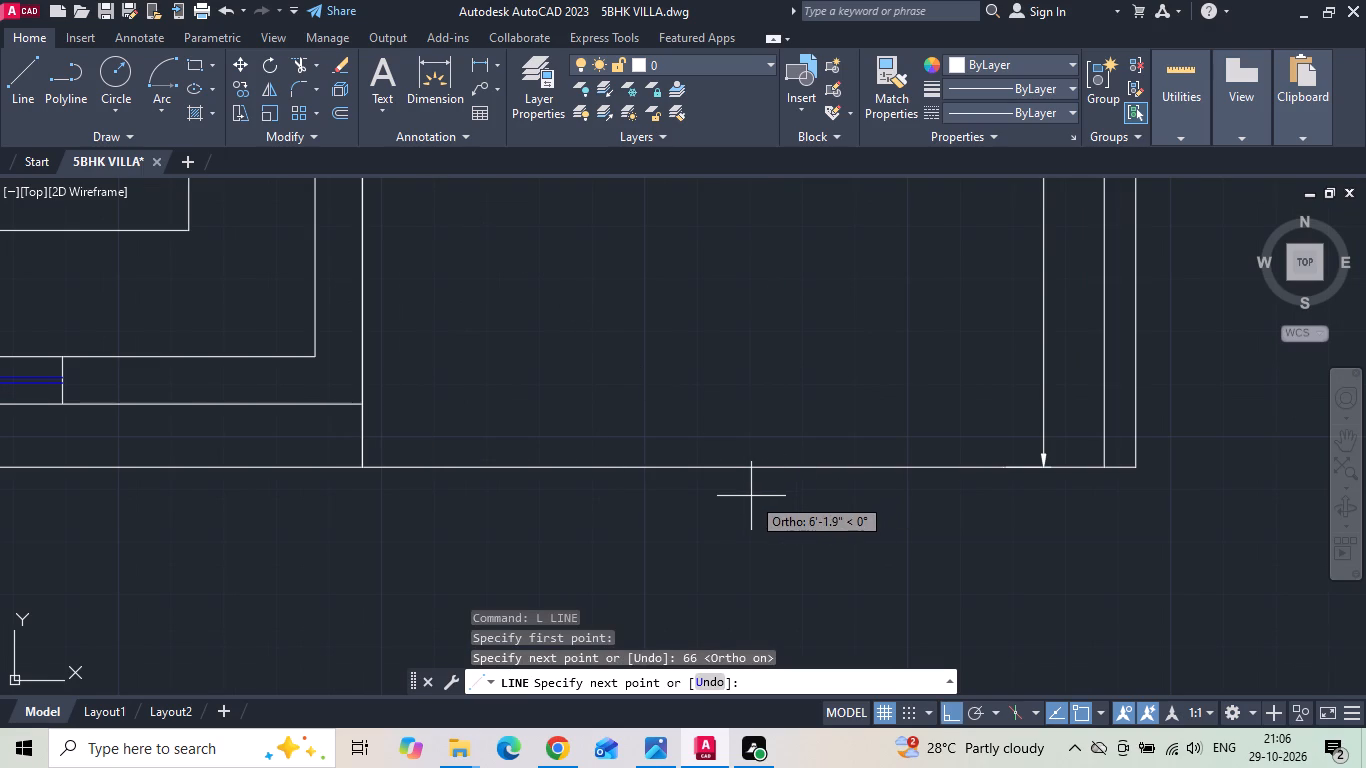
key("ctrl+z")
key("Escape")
Draw gate lines from the extended wall's end: 6" up, across to the parking's inner side line, and diagonally back to the start.
type("L")
key("space")
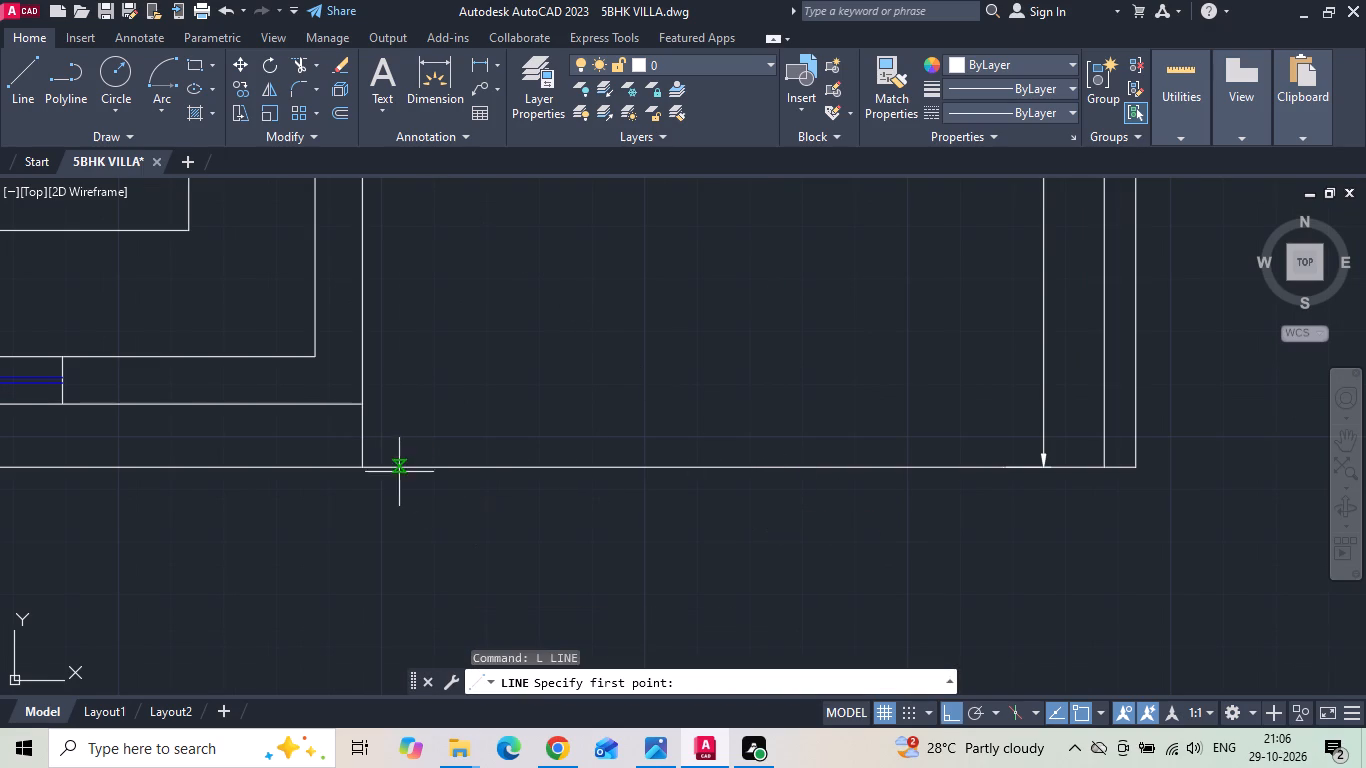
left_click_drag(362, 470, 363, 458)
type("6")
key("space")
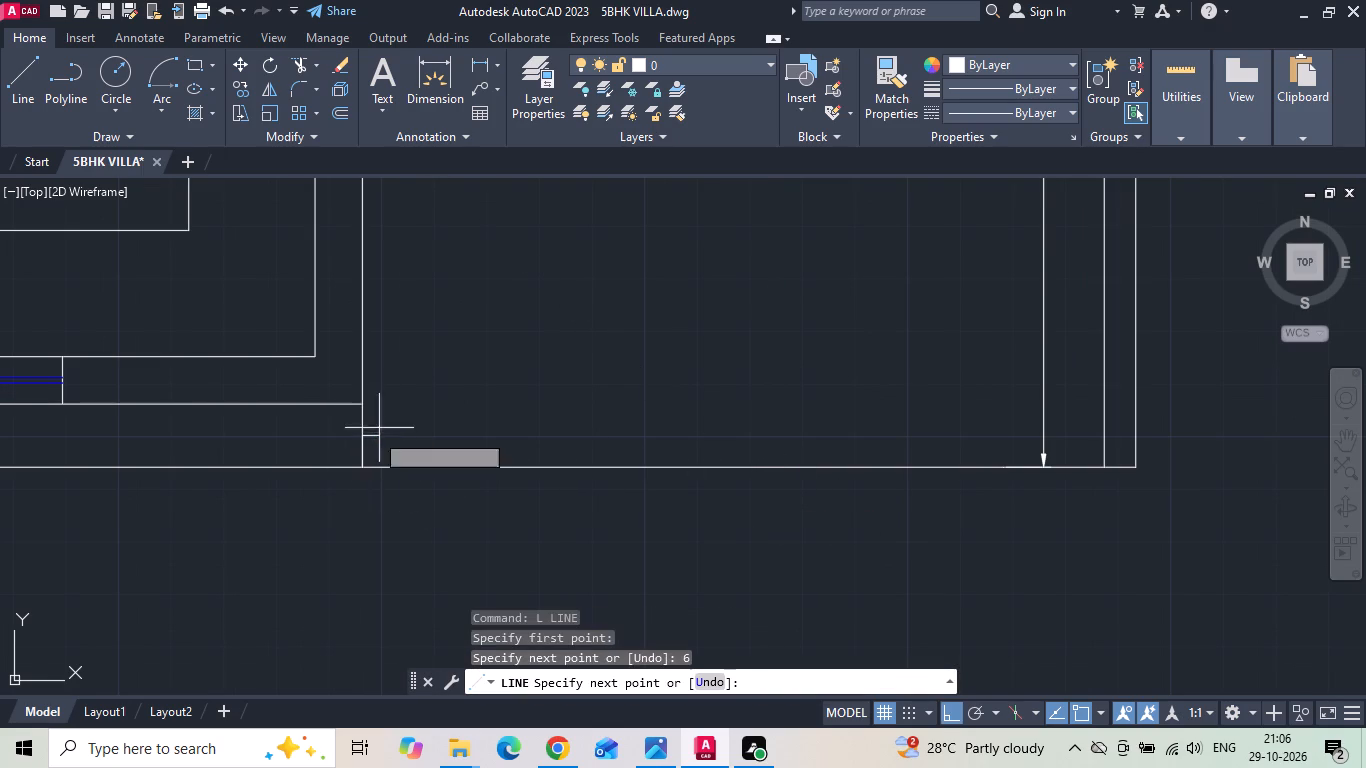
left_click(1107, 439)
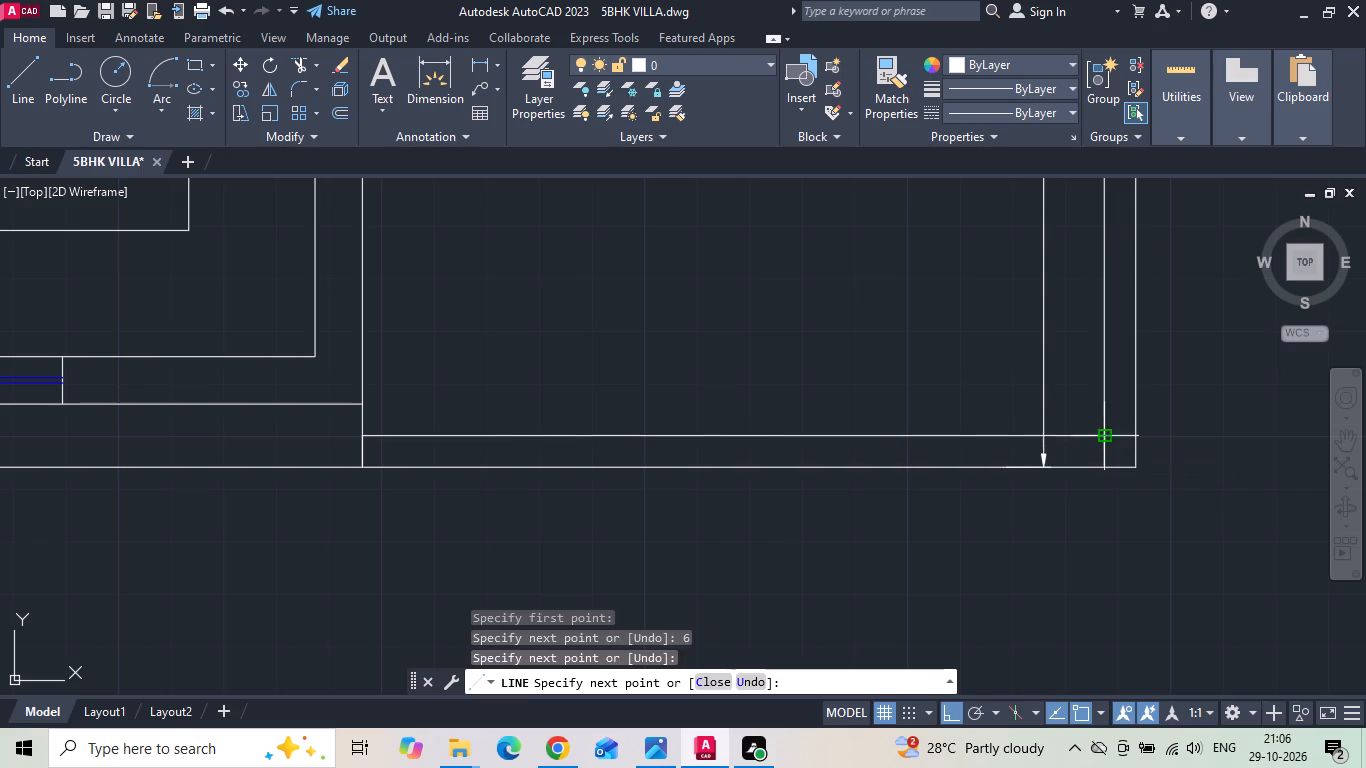
left_click(360, 469)
key("space")
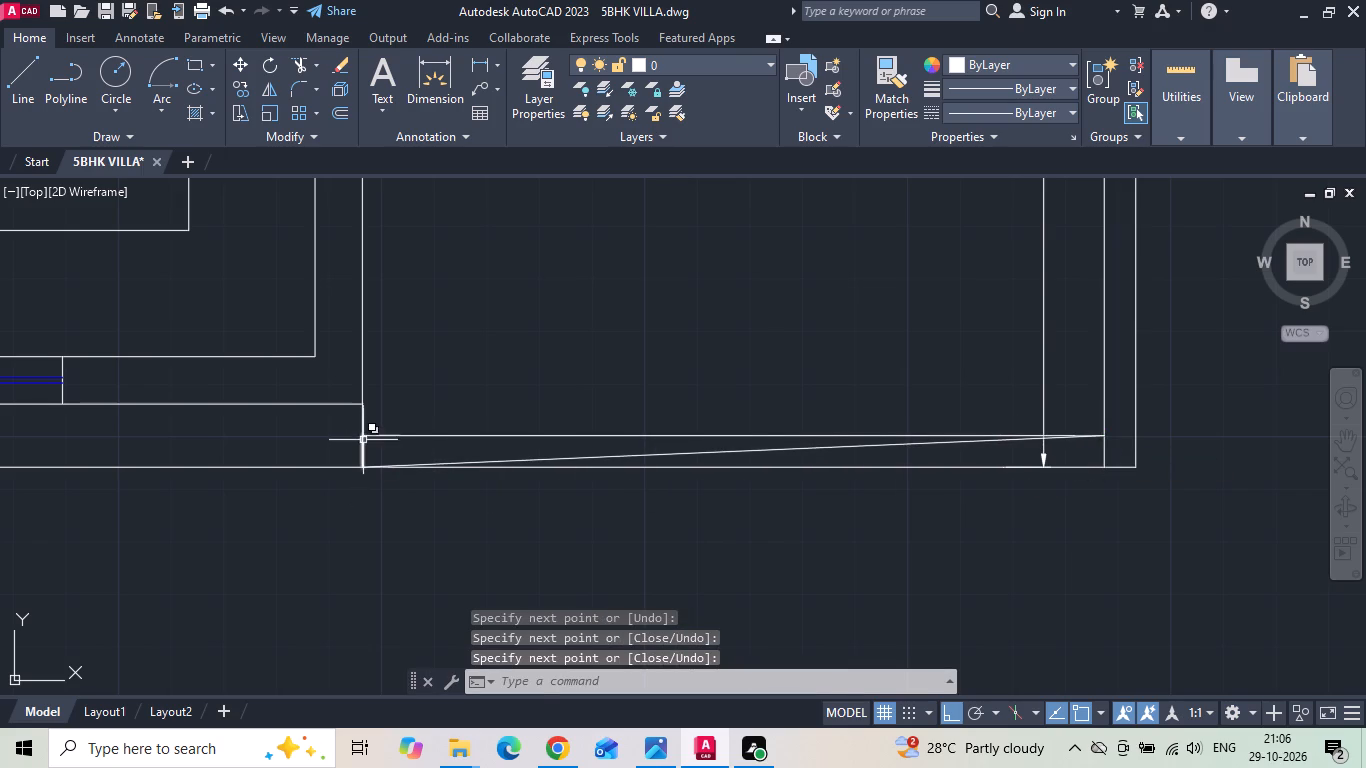
Draw the second diagonal across the main gate strip, from its upper kitchen-side corner to the opposite lower corner.
key("space")
left_click(363, 435)
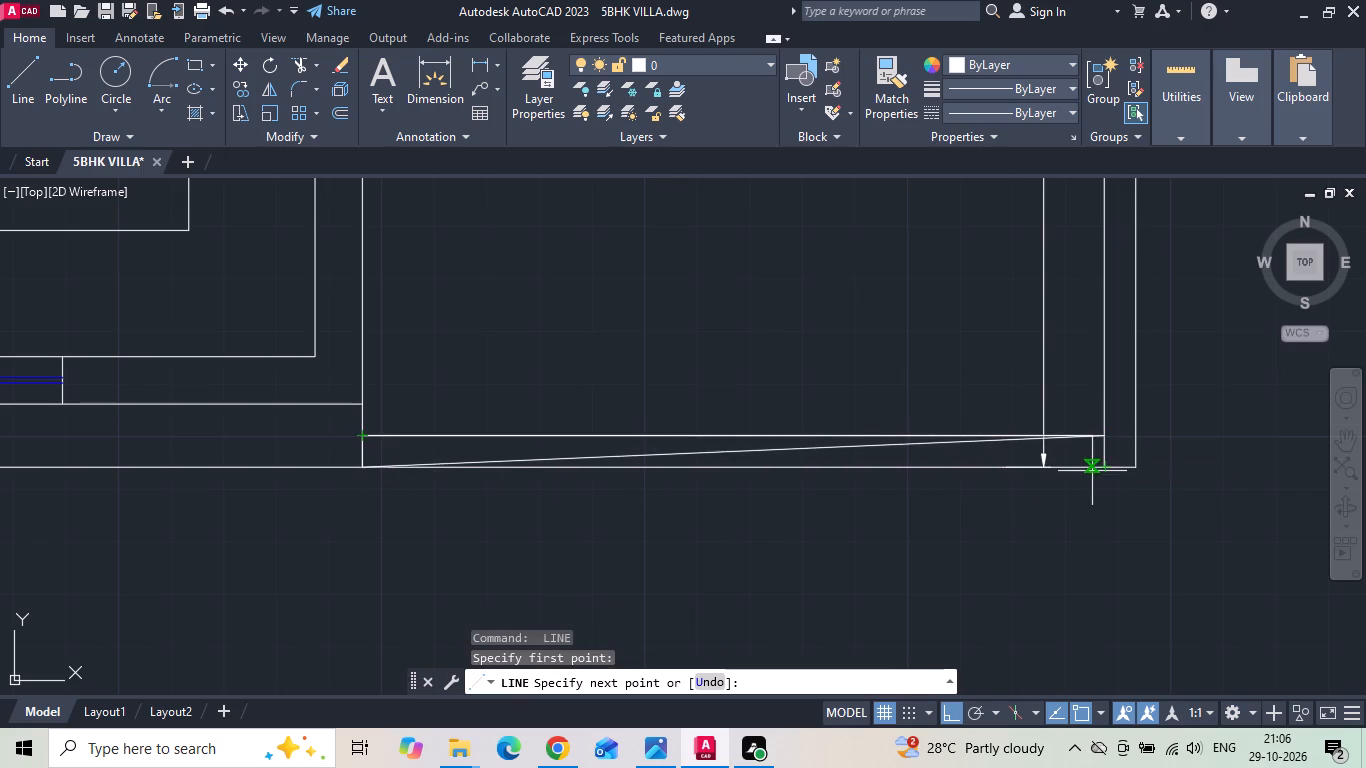
left_click(1103, 466)
key("Escape")
Delete the vertical dimension in the parking area.
left_click(1060, 406)
left_click(1023, 367)
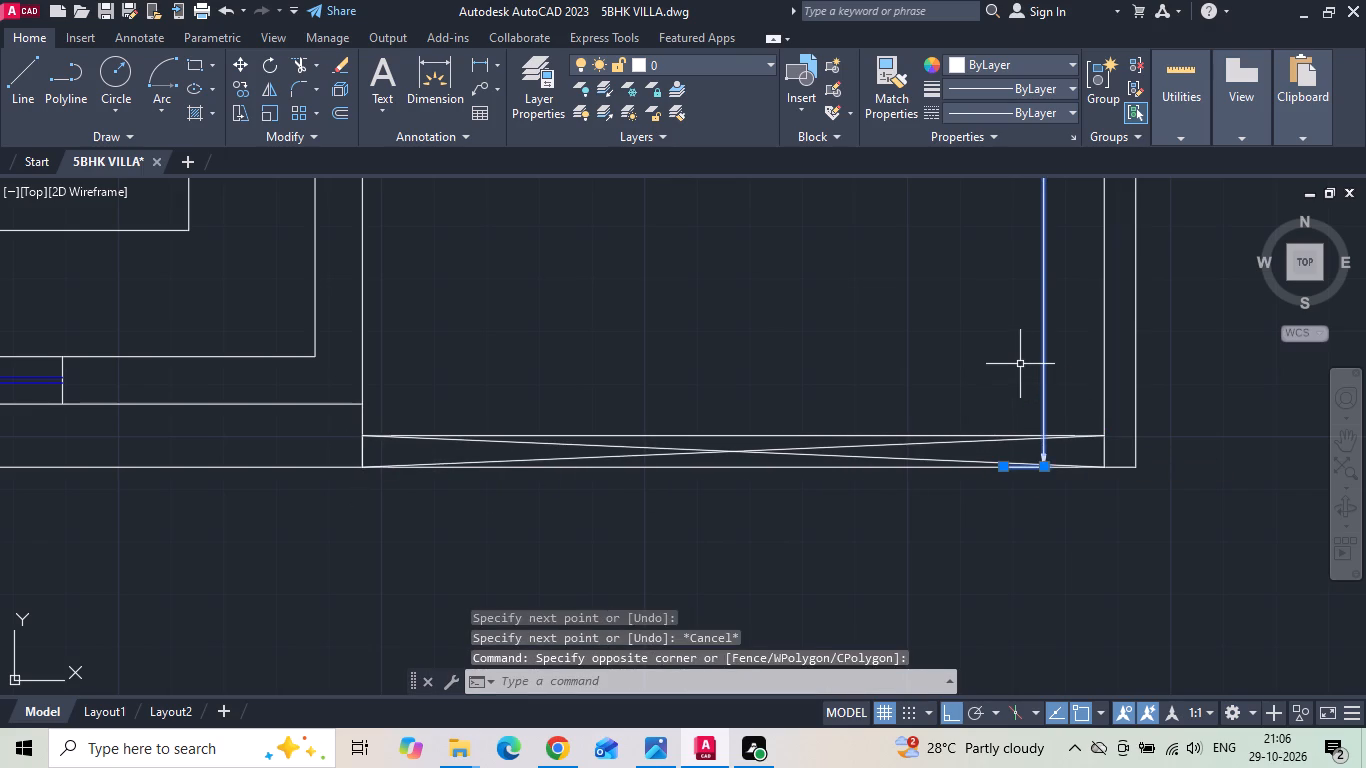
key("Delete")
Following the reference entrance steps, draw a line down from the foyer wall's lower corner beside parking, then across to the kitchen wall.
scroll(936, 408, "down", 6)
scroll(1109, 490, "up", 4)
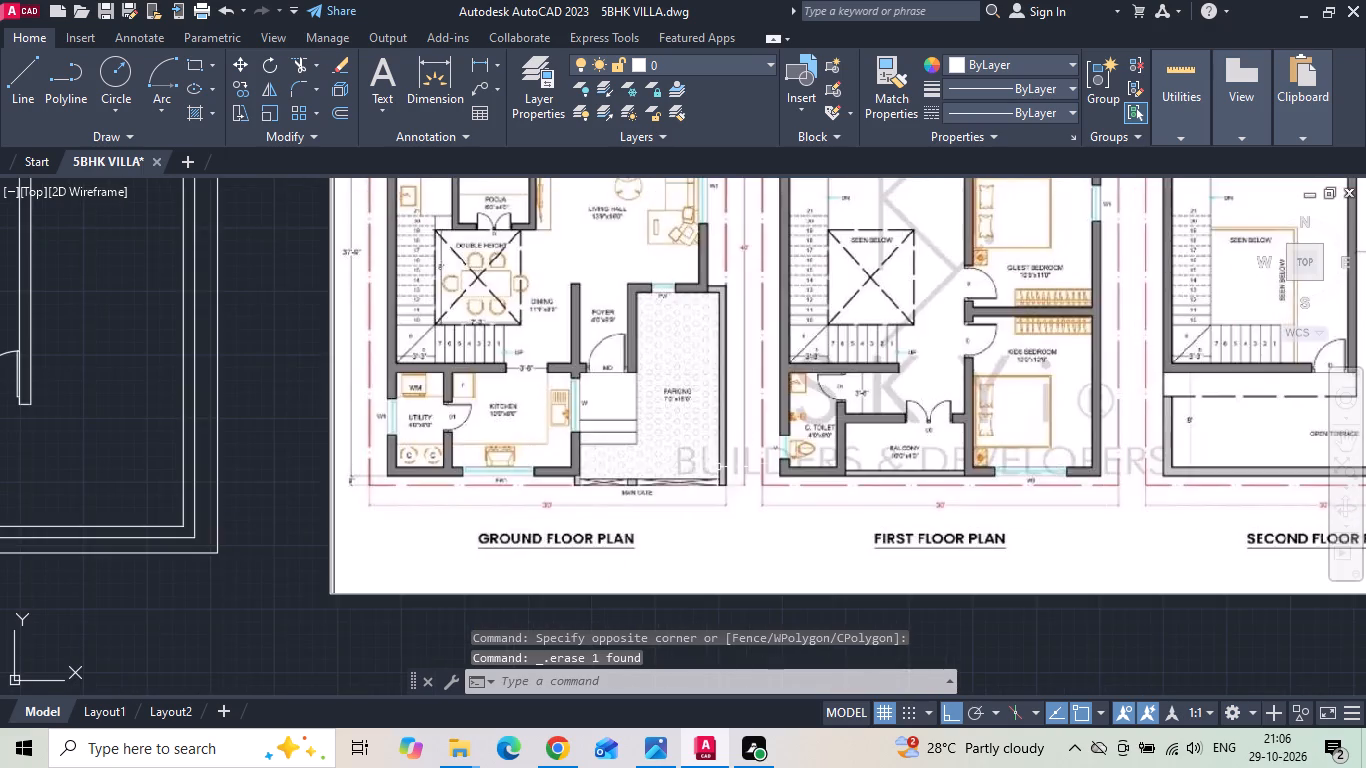
scroll(717, 467, "up", 2)
scroll(841, 470, "down", 1)
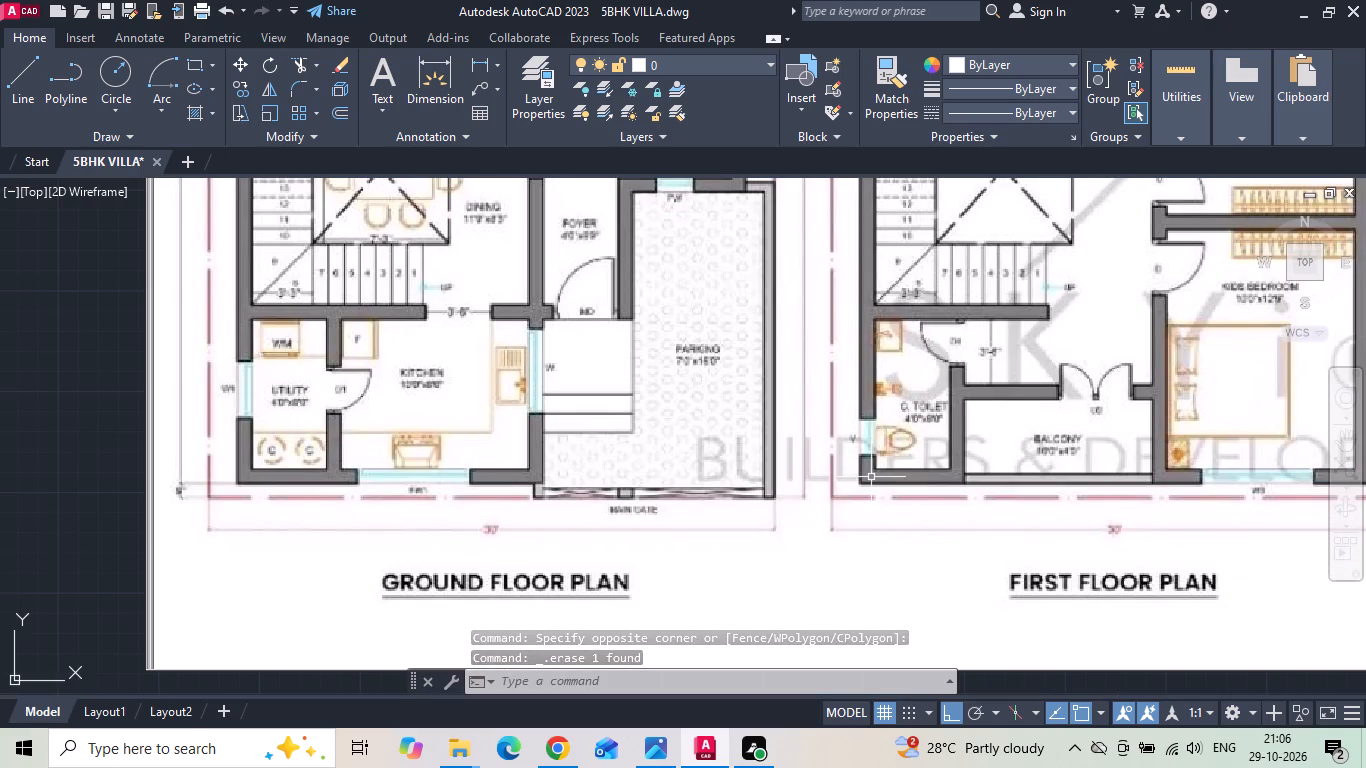
scroll(938, 451, "down", 3)
scroll(224, 449, "up", 2)
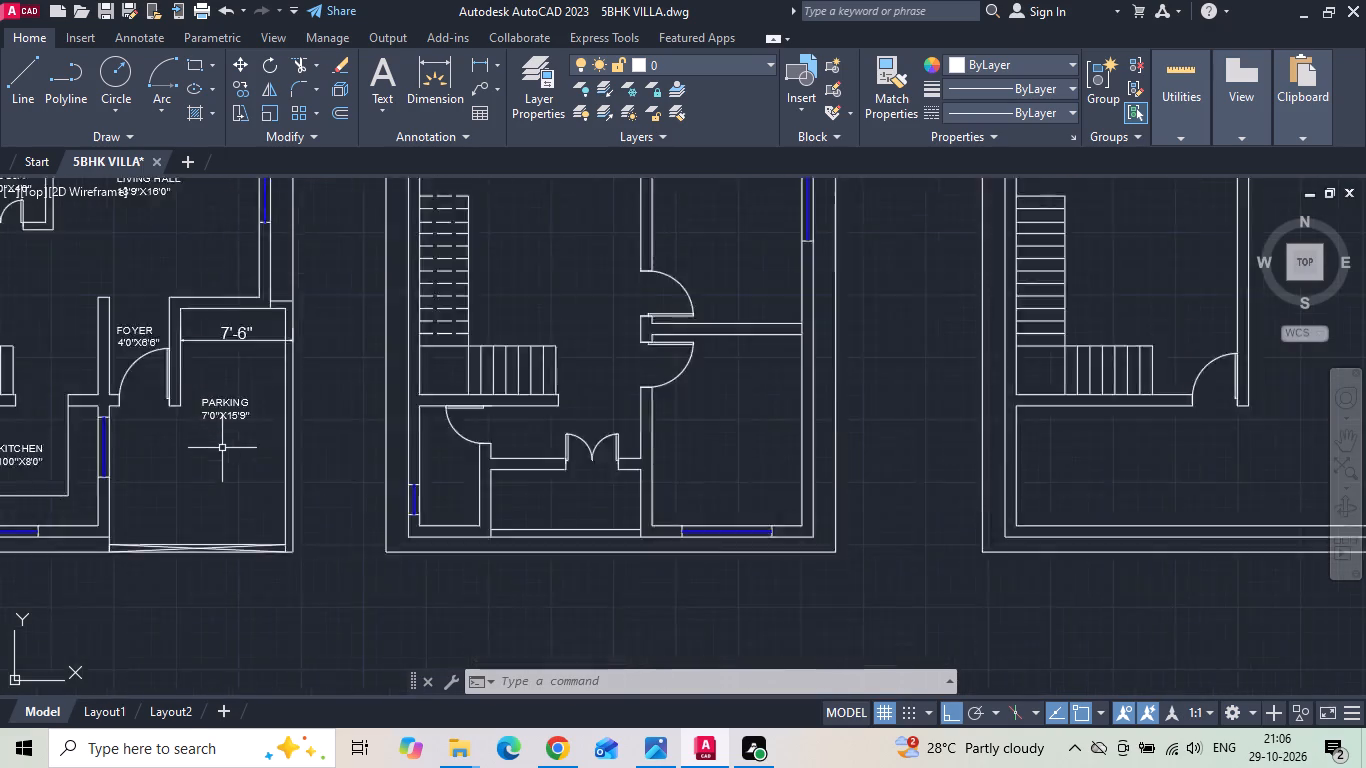
scroll(222, 448, "up", 1)
middle_click_drag(132, 447, 360, 438)
type("L")
key("space")
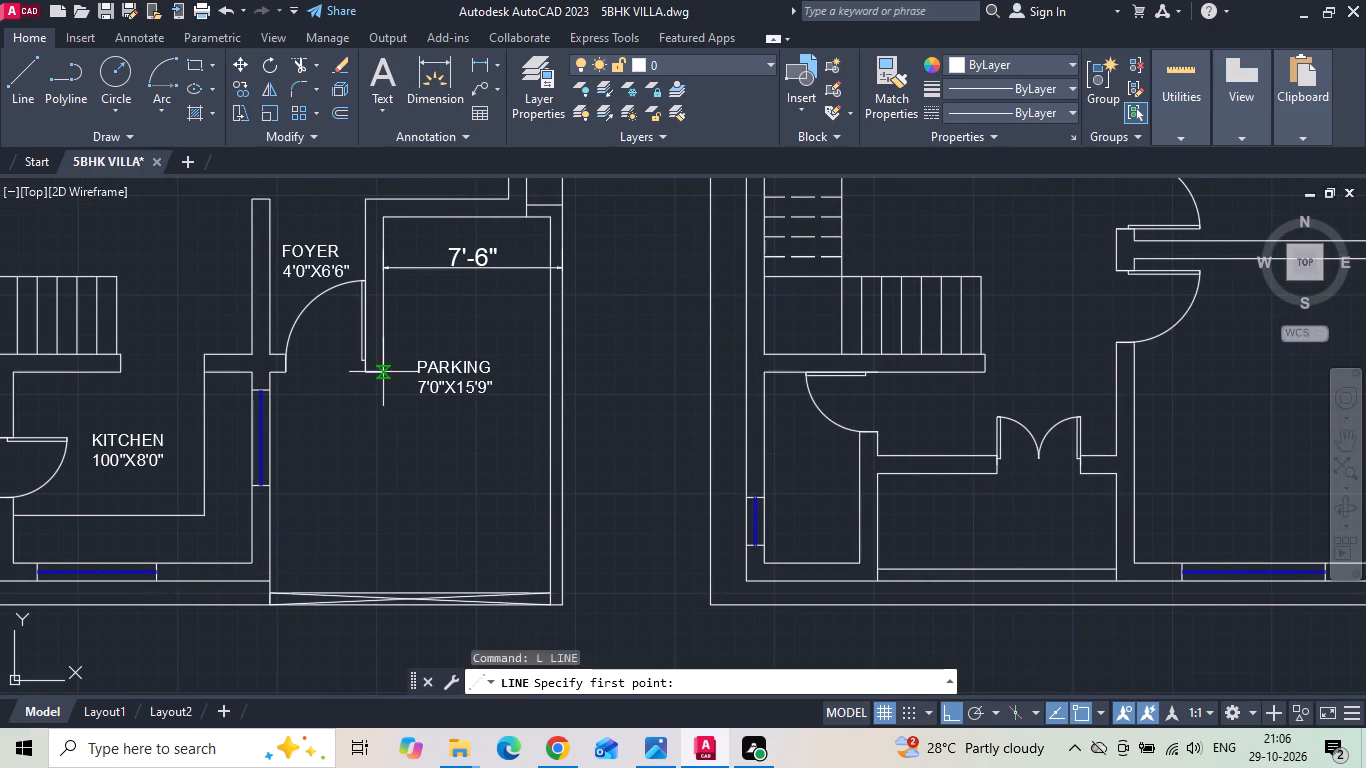
left_click(380, 375)
scroll(361, 457, "down", 3)
scroll(1095, 457, "up", 3)
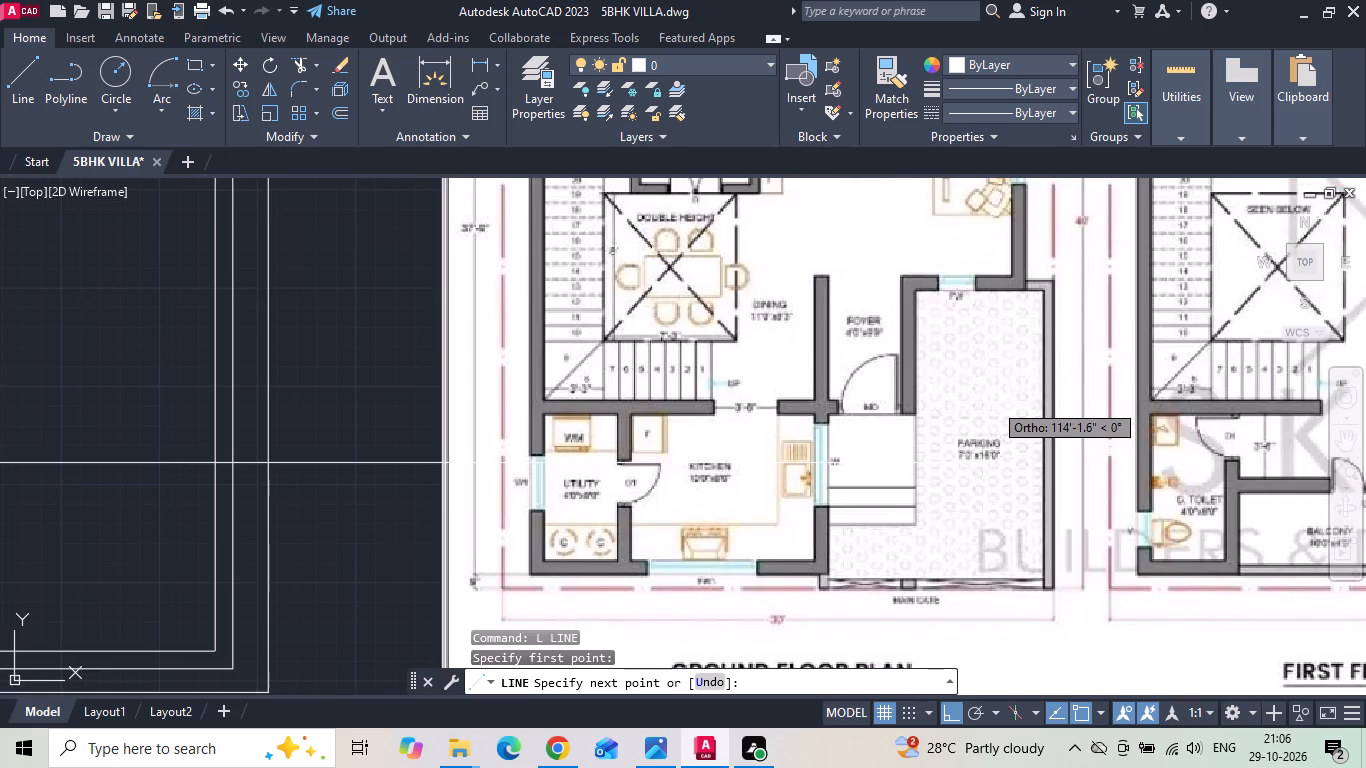
scroll(993, 402, "down", 3)
scroll(302, 461, "up", 3)
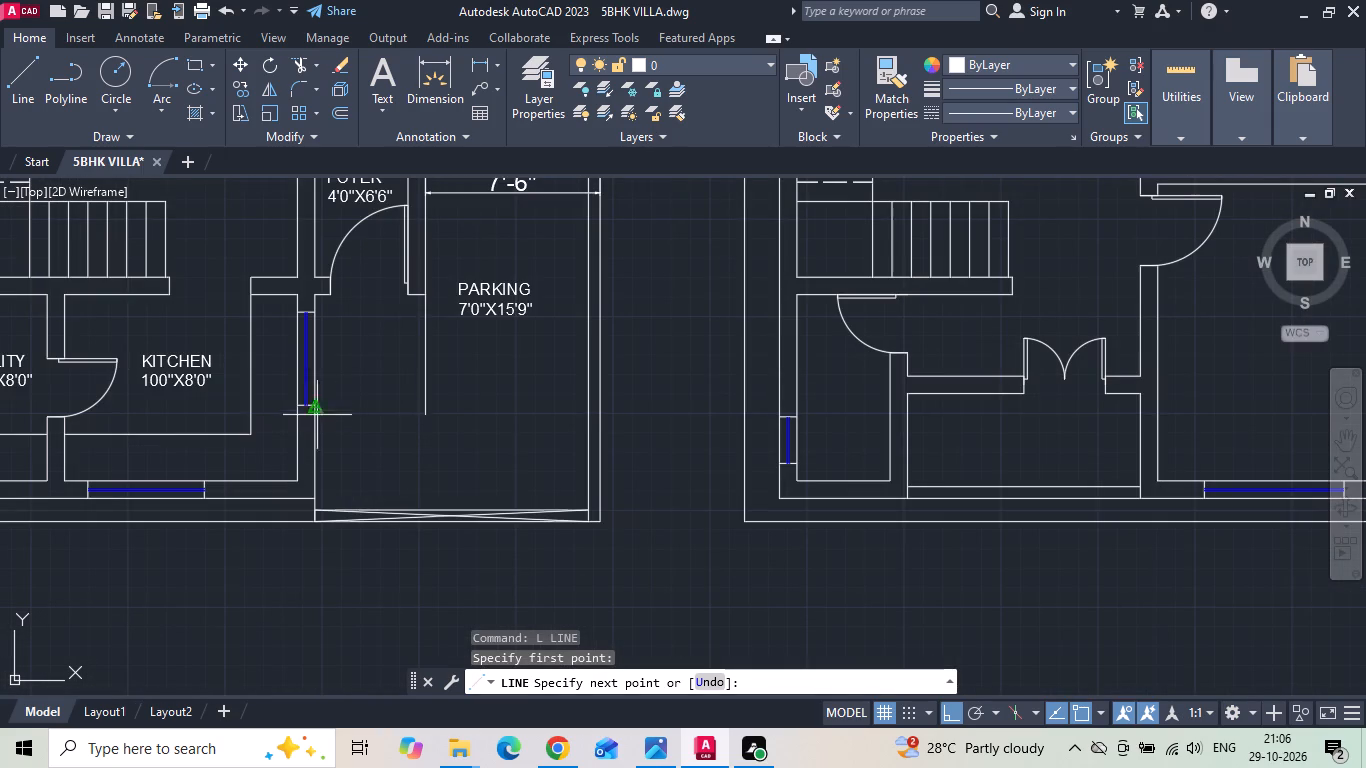
left_click(392, 406)
left_click(317, 408)
key("Escape")
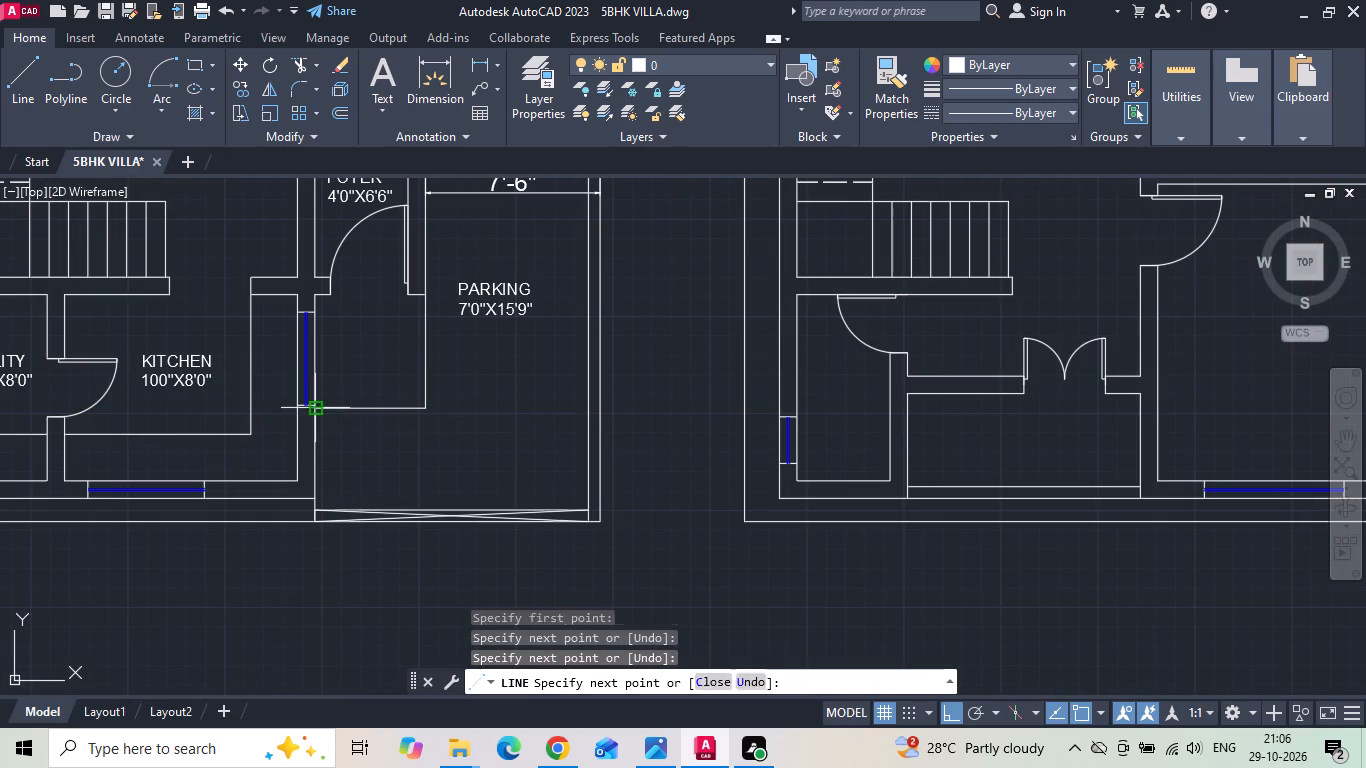
Offset the entrance landing's horizontal front line 10" once towards the gate and once towards the foyer.
type("O 10")
key("space")
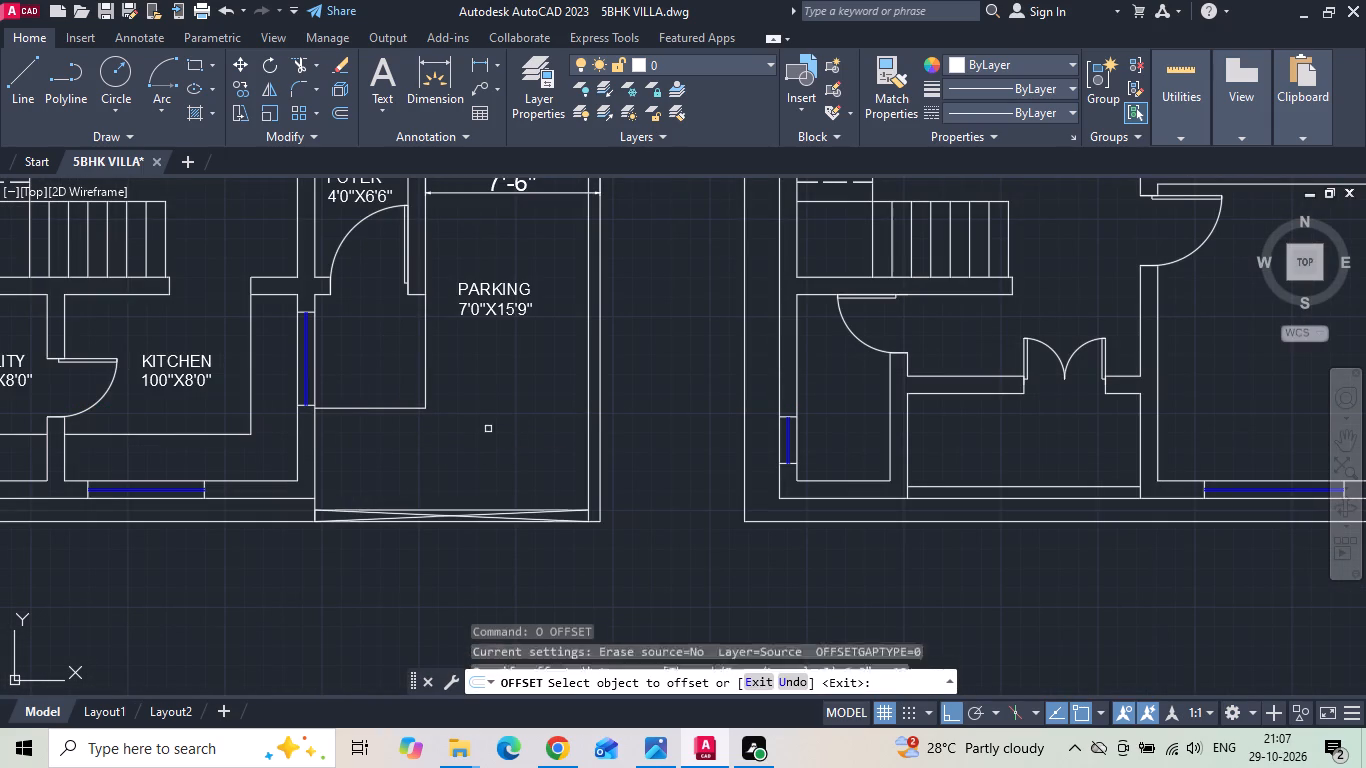
left_click(354, 410)
left_click(341, 456)
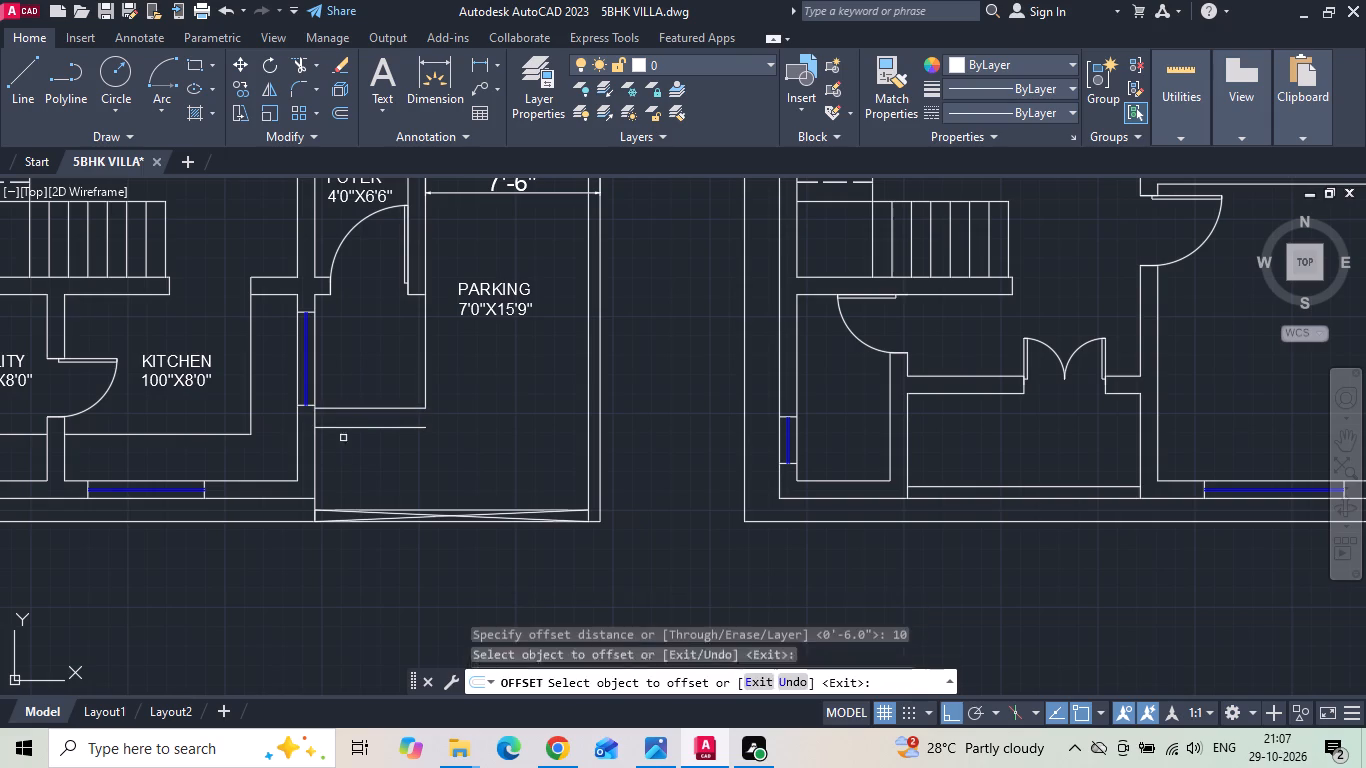
left_click(348, 408)
left_click(361, 345)
scroll(342, 438, "up", 2)
key("Escape")
Move the three step lines up so the middle one aligns with the lower end of the kitchen's side window.
left_click(362, 436)
left_click(344, 290)
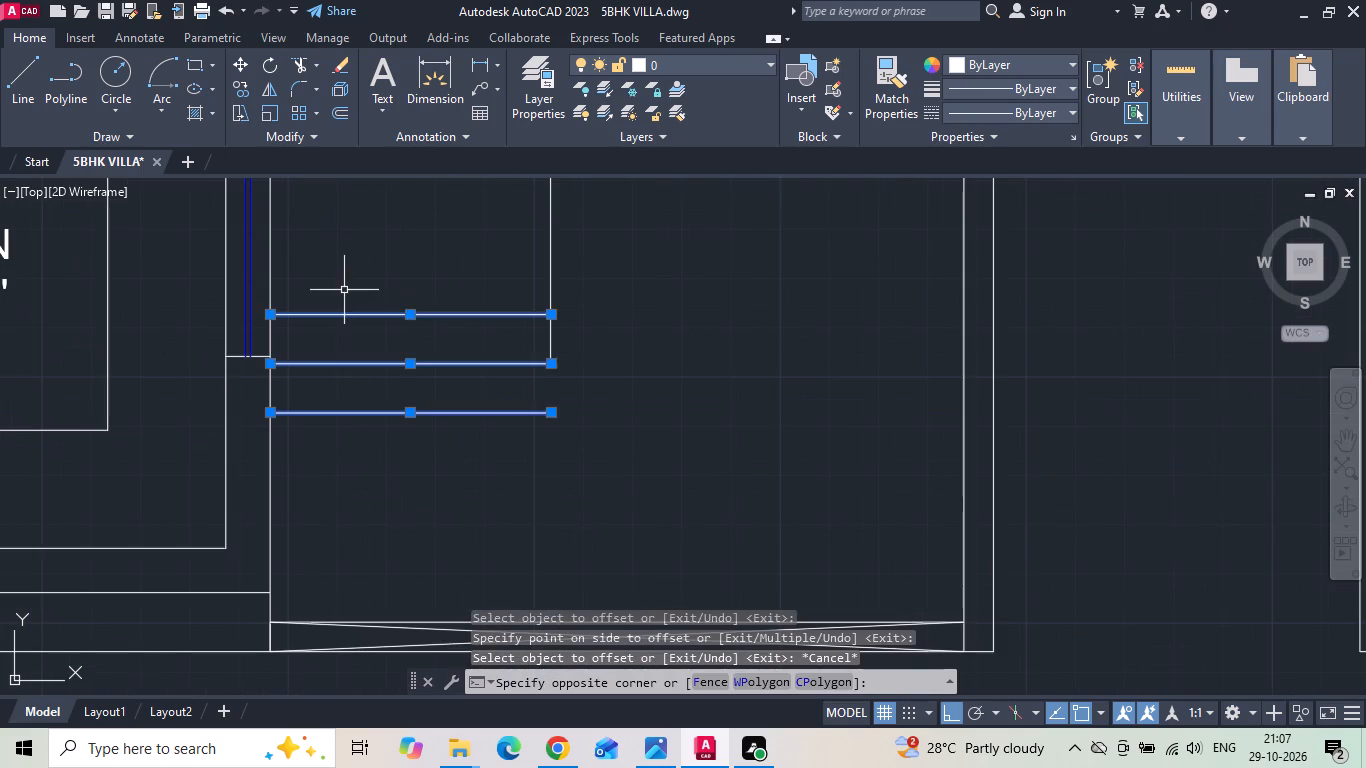
right_click(344, 290)
left_click(364, 382)
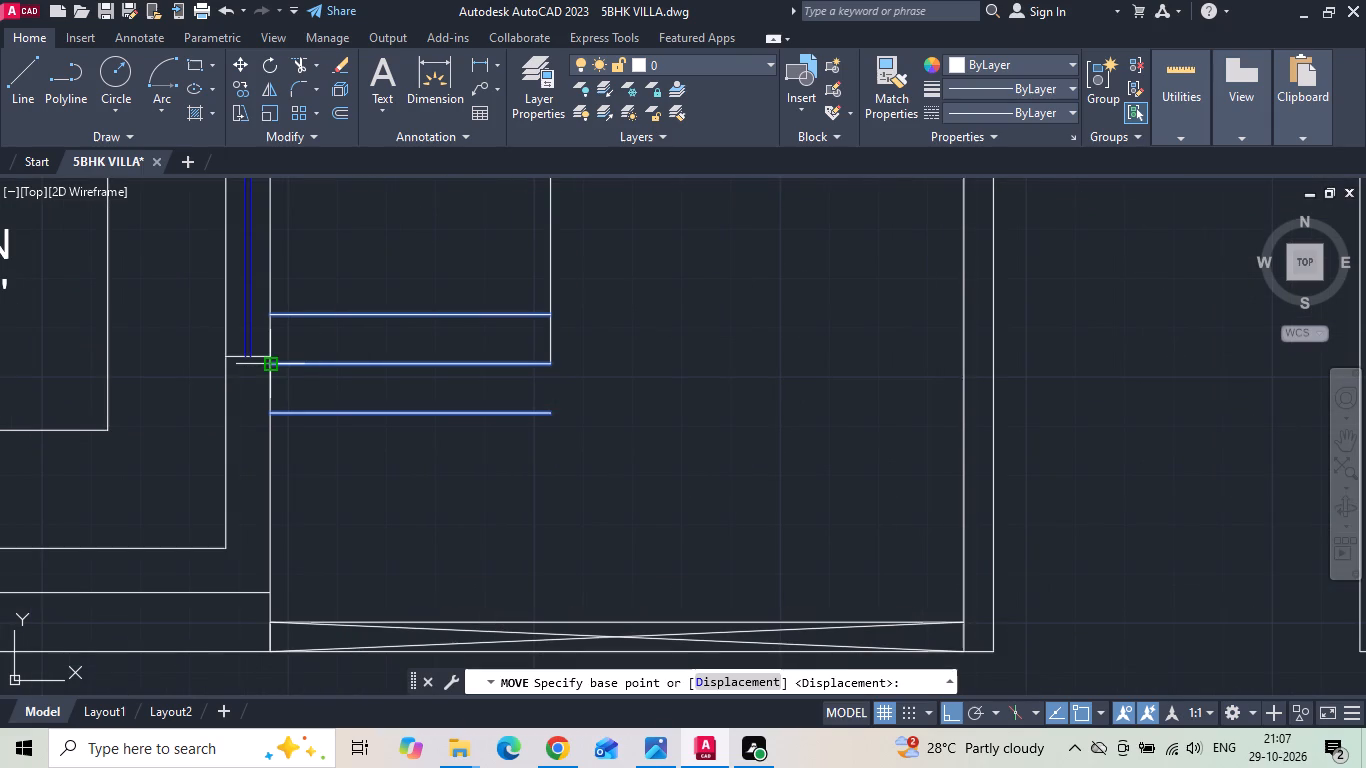
left_click(267, 364)
left_click(267, 354)
Extend the steps' parking-side line down through the gate strip to the front plot boundary.
key("e")
key("x")
key("space")
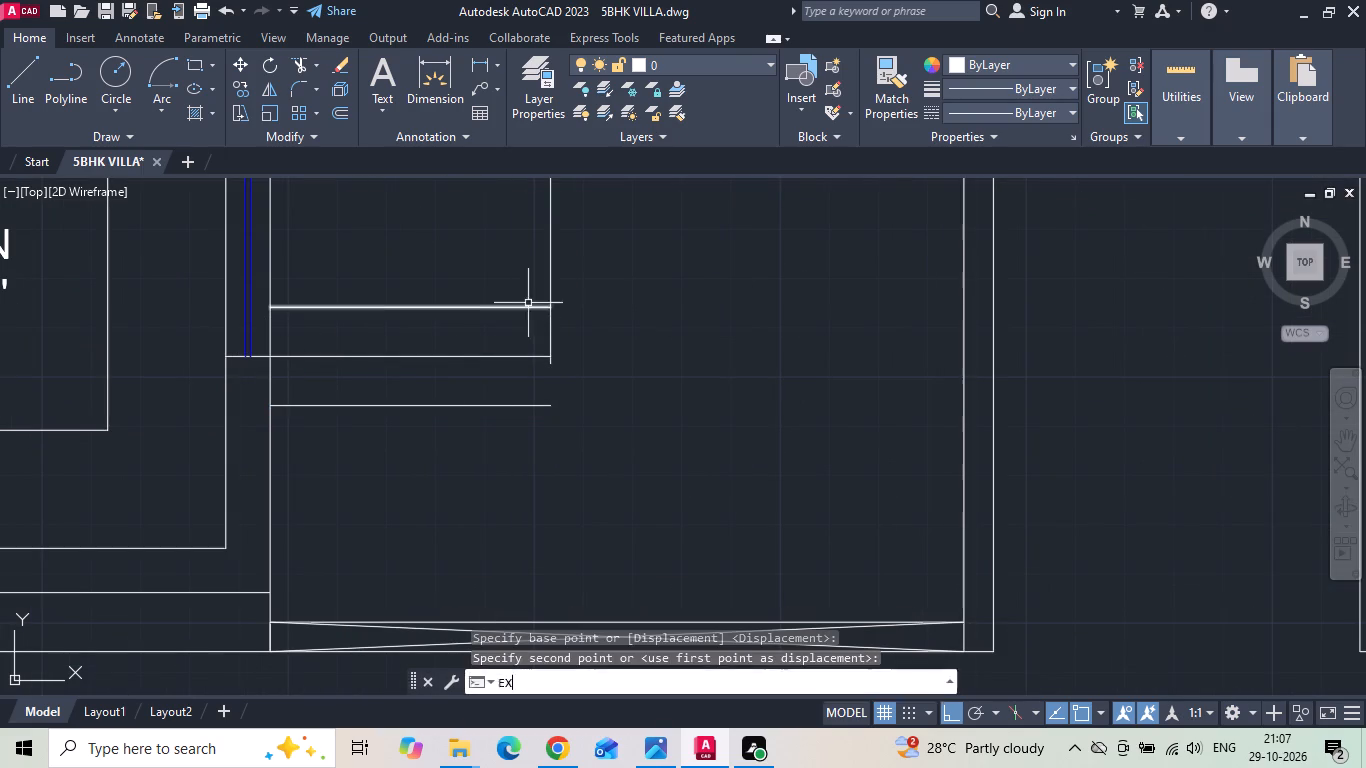
left_click_drag(537, 328, 617, 328)
scroll(617, 328, "down", 1)
left_click(576, 359)
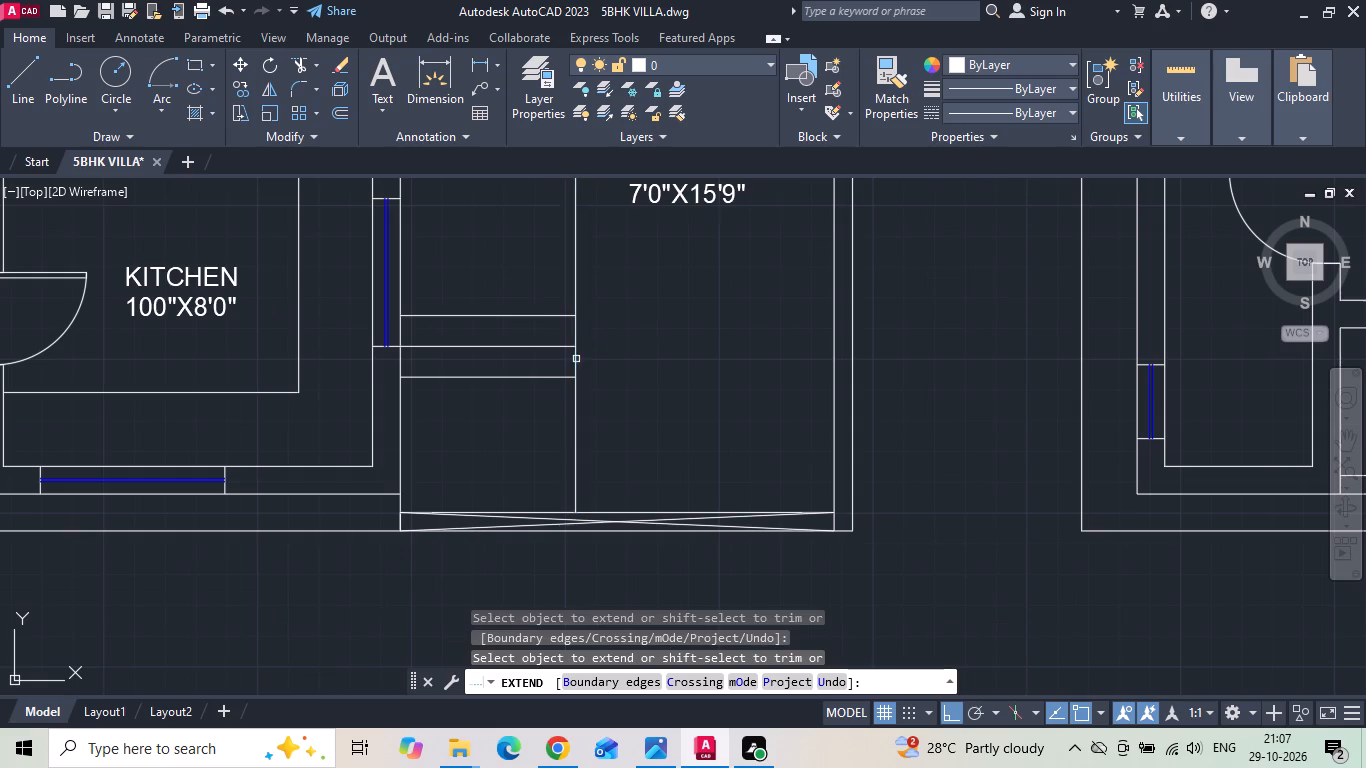
left_click(577, 420)
left_click(566, 450)
left_click(591, 474)
scroll(588, 484, "up", 1)
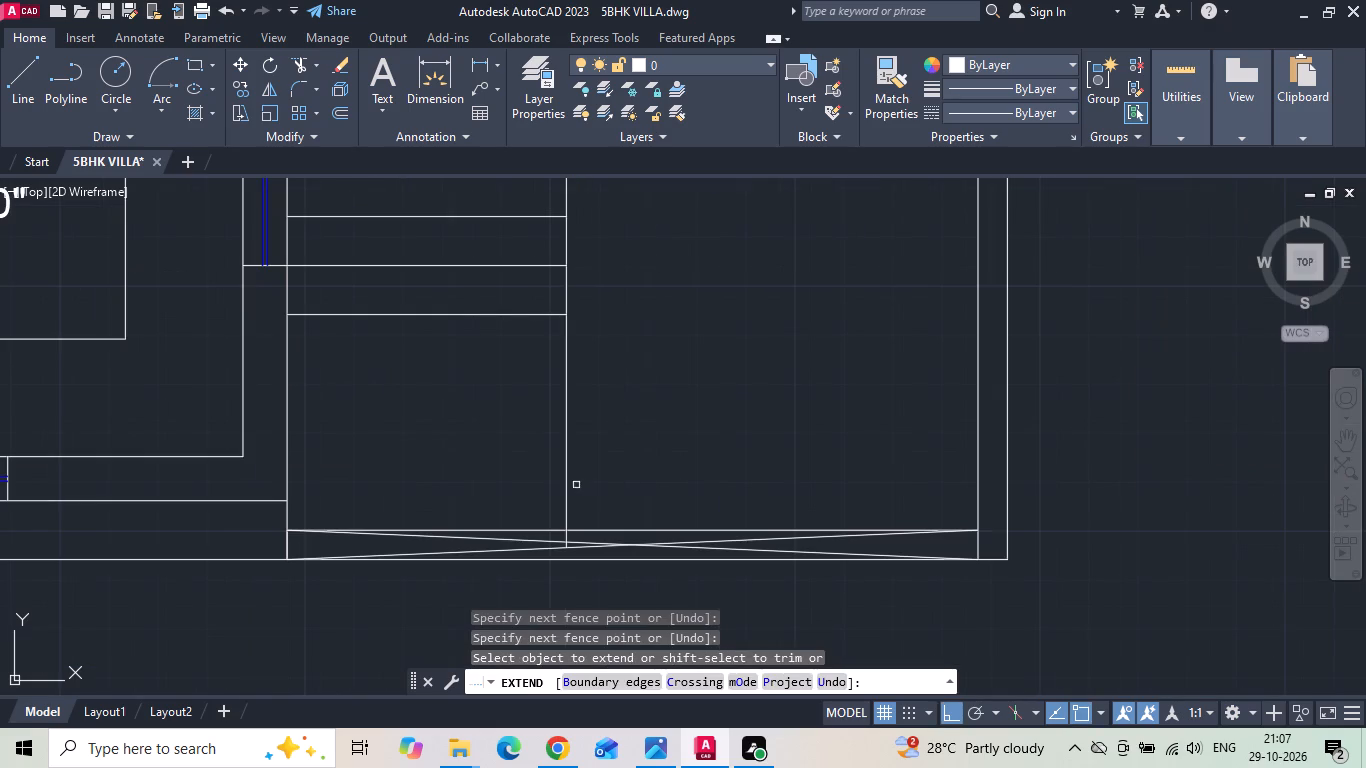
left_click(575, 485)
left_click(536, 471)
scroll(474, 459, "down", 3)
key("Escape")
Check the main gate's divisions on the reference, then offset the extended steps line 9" towards the kitchen.
scroll(790, 427, "down", 2)
scroll(1155, 412, "up", 1)
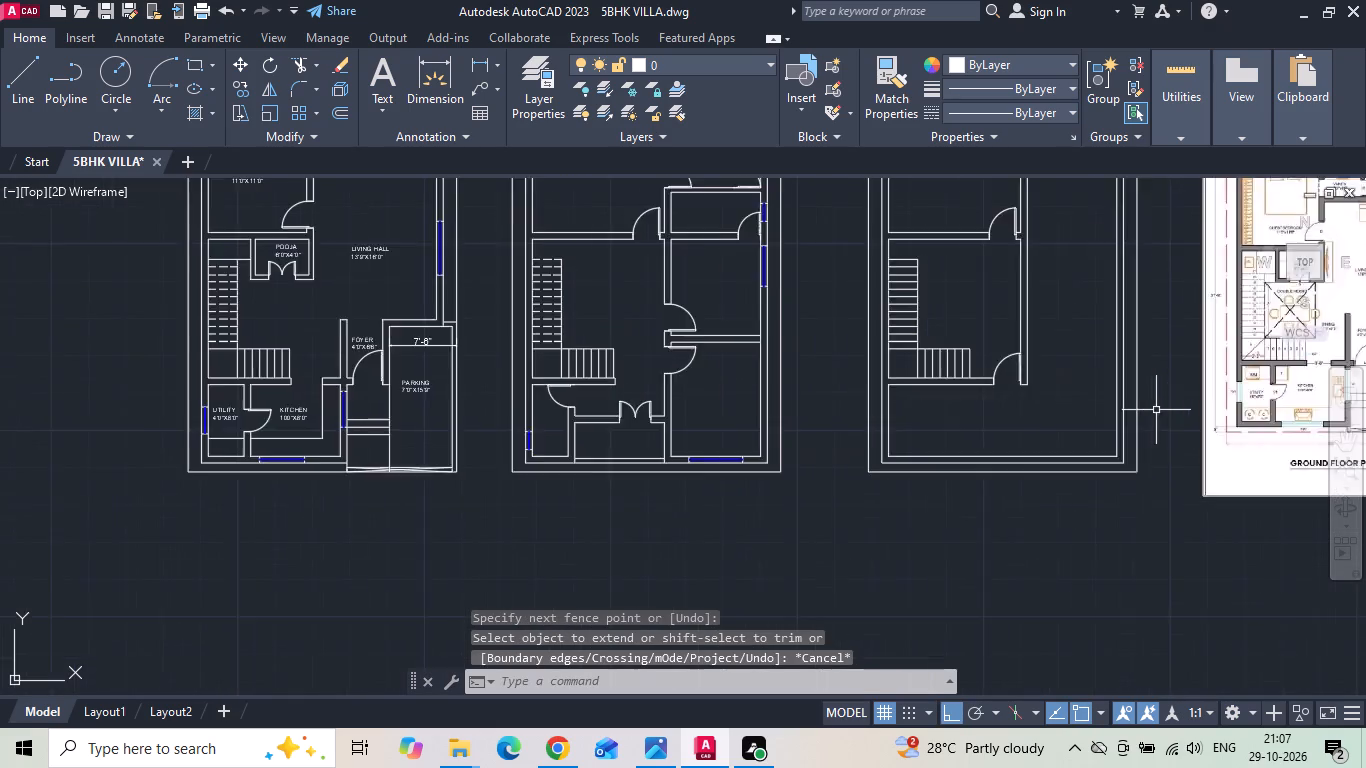
middle_click_drag(1149, 410, 594, 415)
scroll(1039, 441, "up", 2)
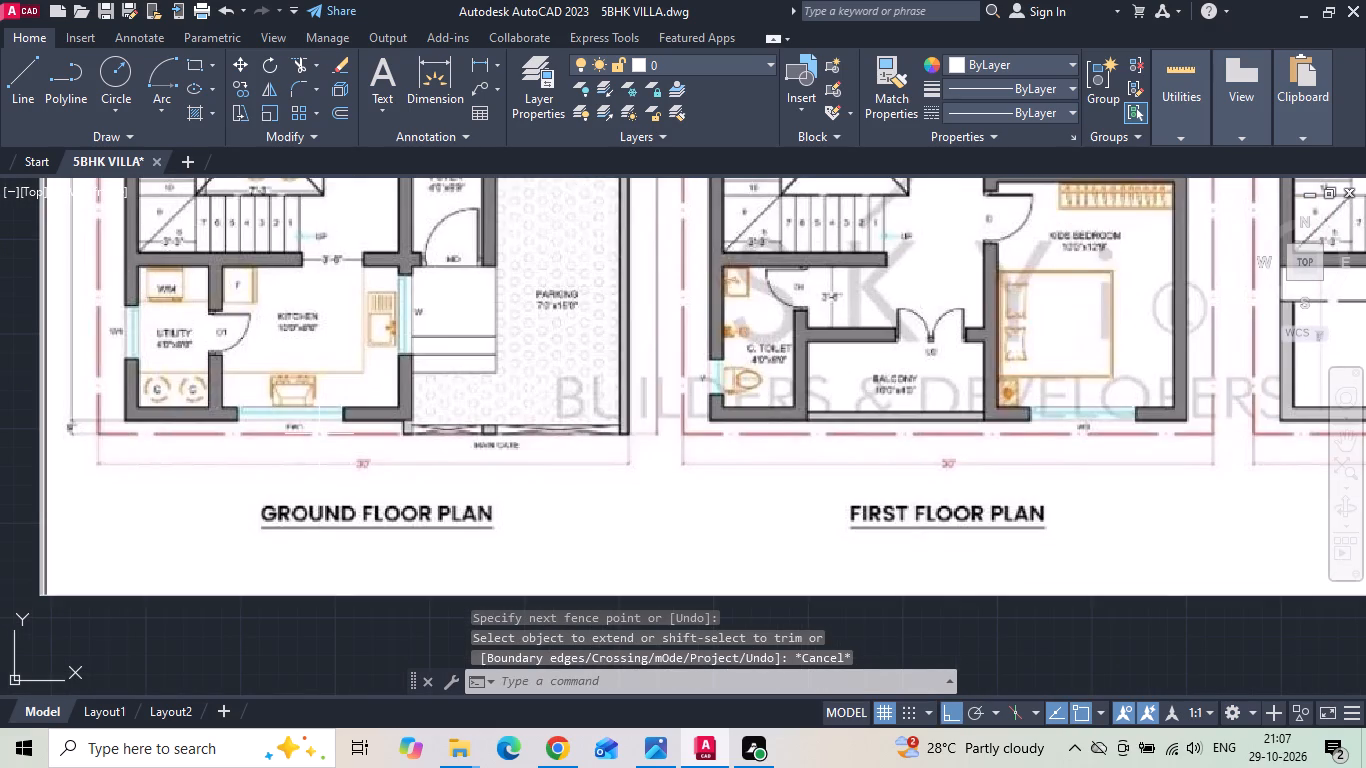
scroll(931, 372, "down", 3)
scroll(180, 417, "up", 1)
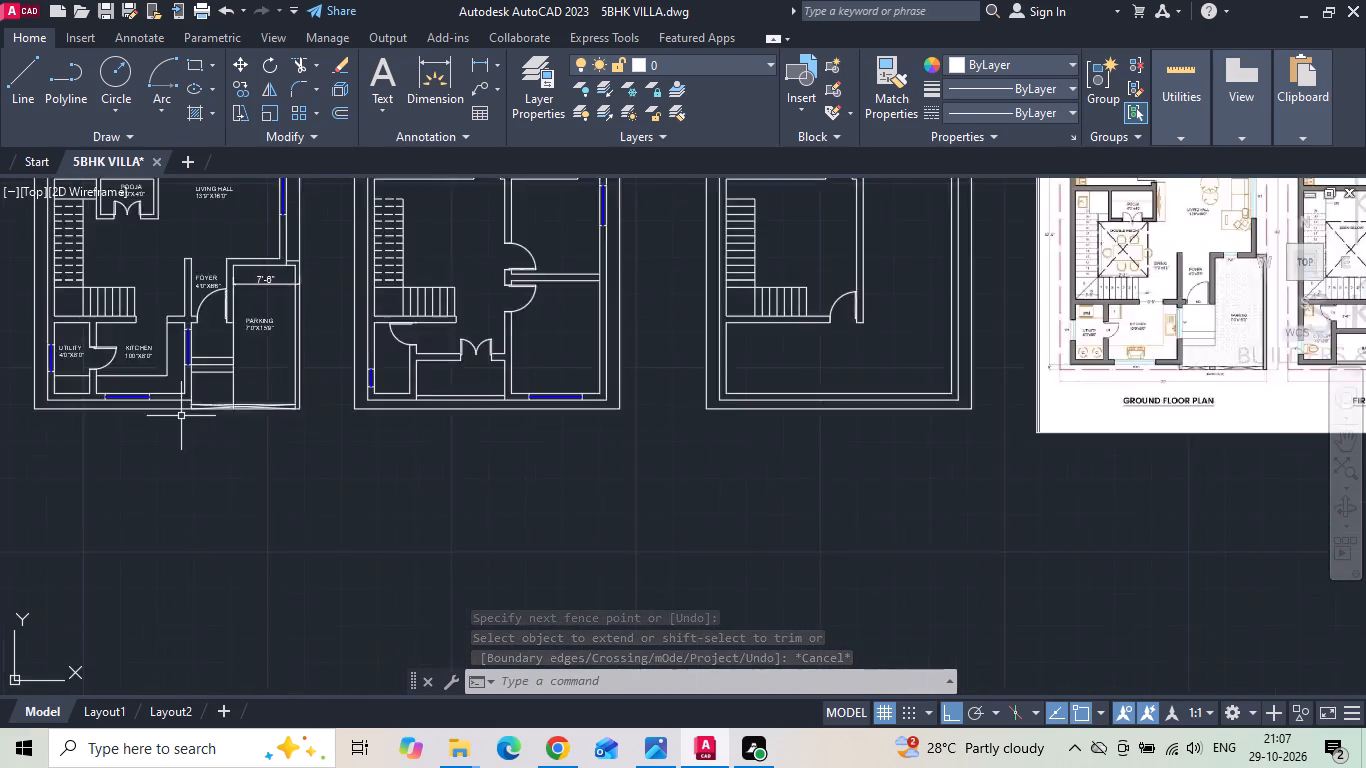
scroll(181, 416, "up", 1)
scroll(276, 400, "up", 2)
scroll(175, 405, "up", 1)
scroll(215, 439, "down", 2)
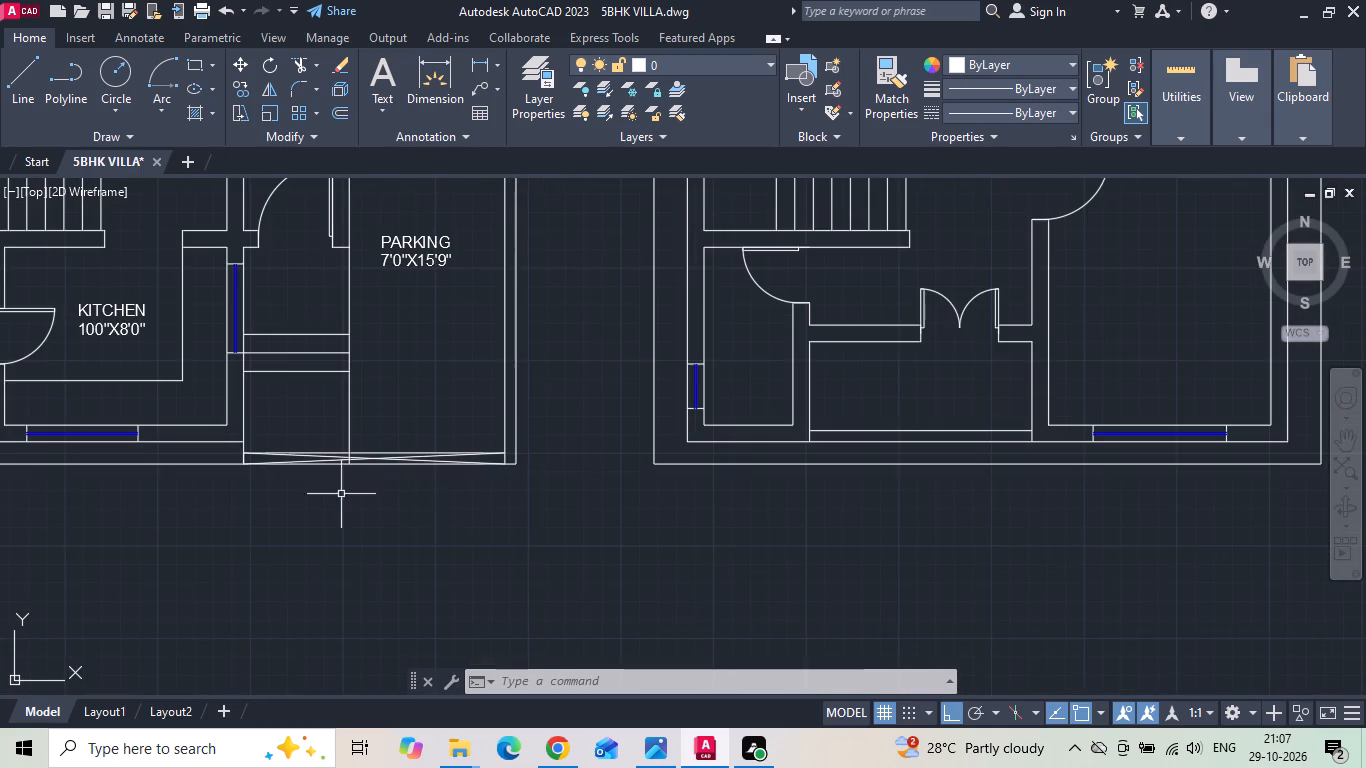
scroll(255, 471, "up", 2)
middle_click_drag(280, 472, 305, 481)
type("O 9")
key("space")
left_click(519, 421)
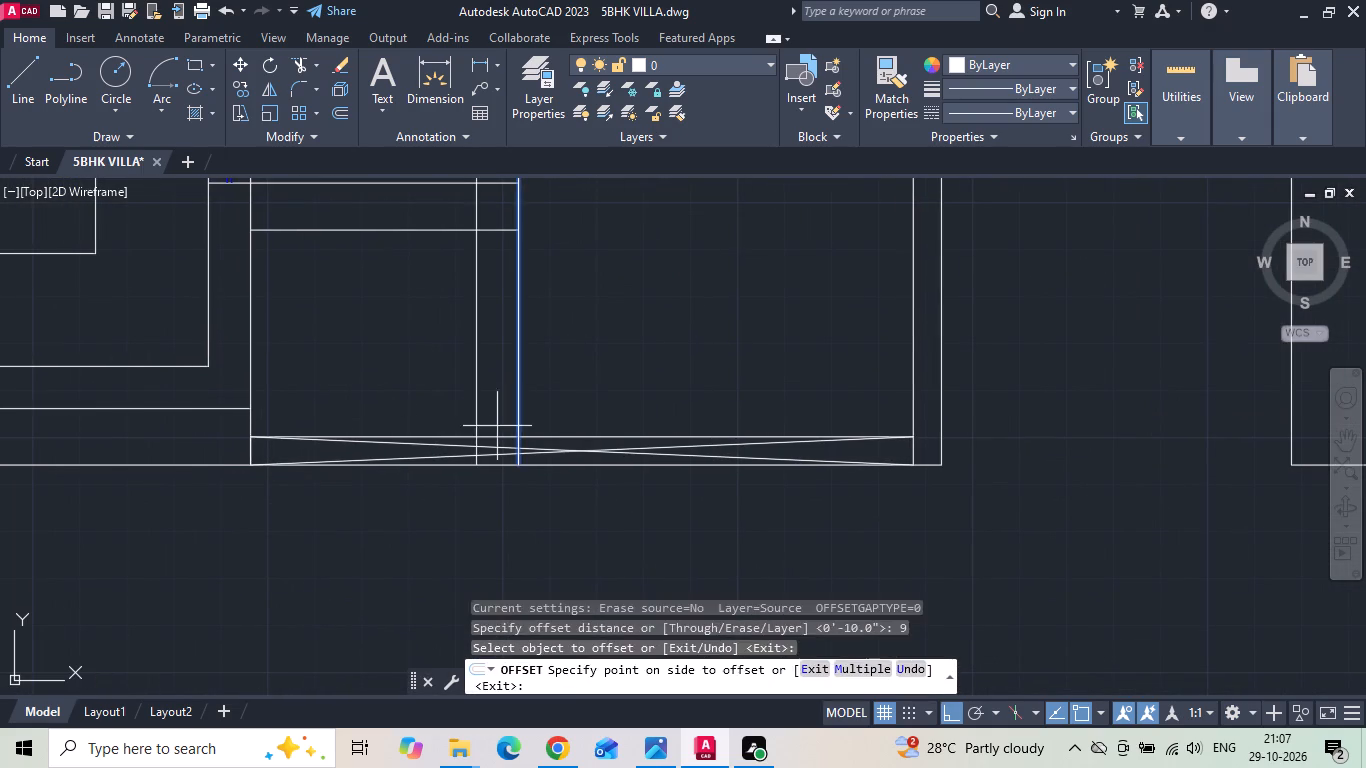
left_click(470, 423)
key("Escape")
Trim the 9" offset line above the gate strip and delete its leftover piece crossing the steps.
key("t")
key("r")
key("space")
key("space")
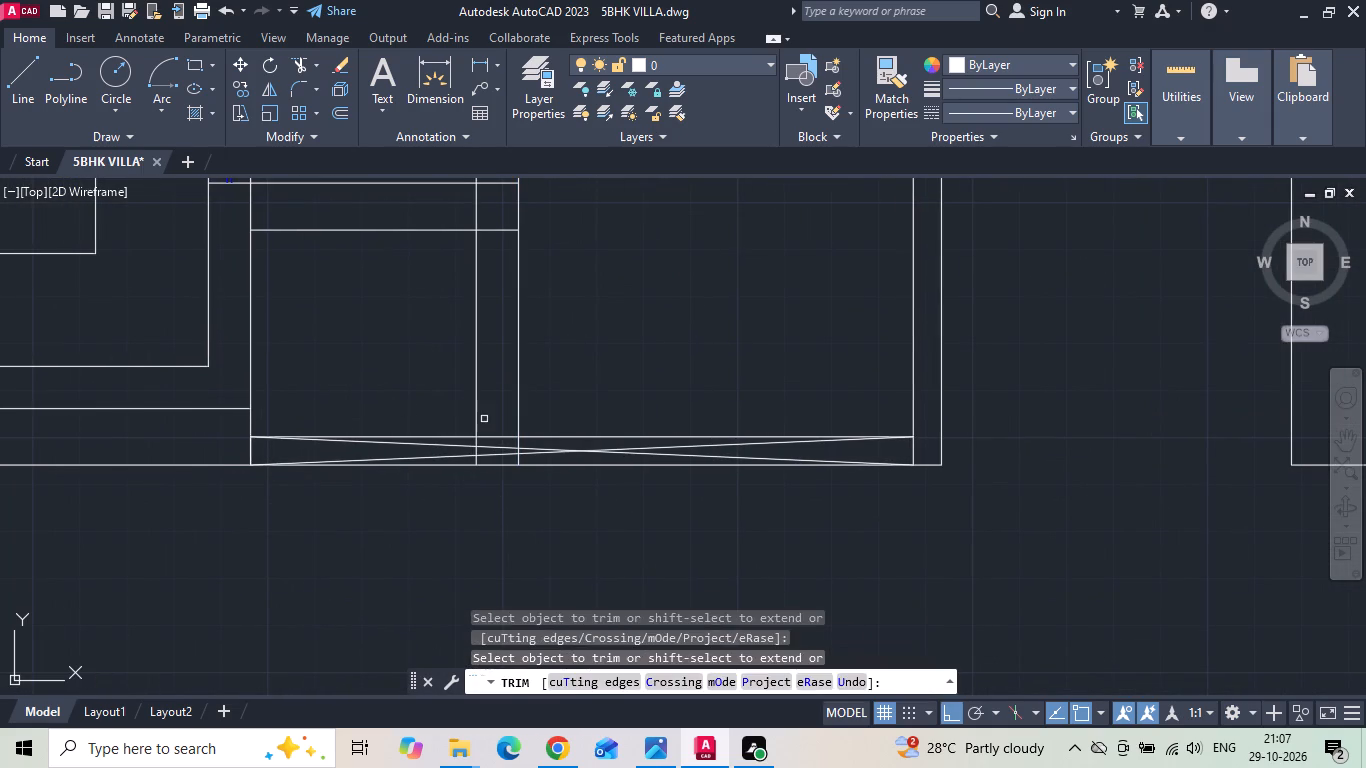
left_click(483, 417)
left_click(434, 383)
middle_click_drag(466, 344, 466, 457)
key("Escape")
left_click(473, 320)
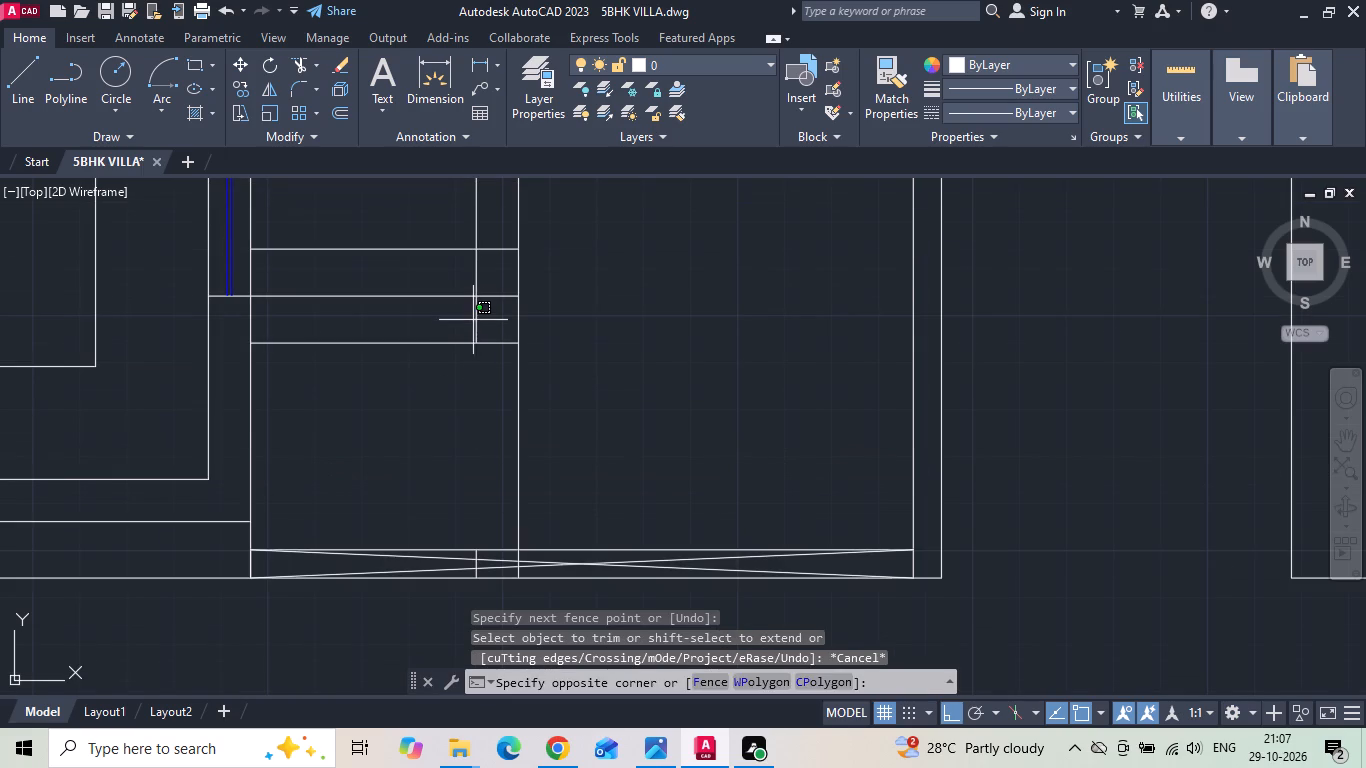
left_click(475, 316)
left_click(476, 316)
left_click(476, 316)
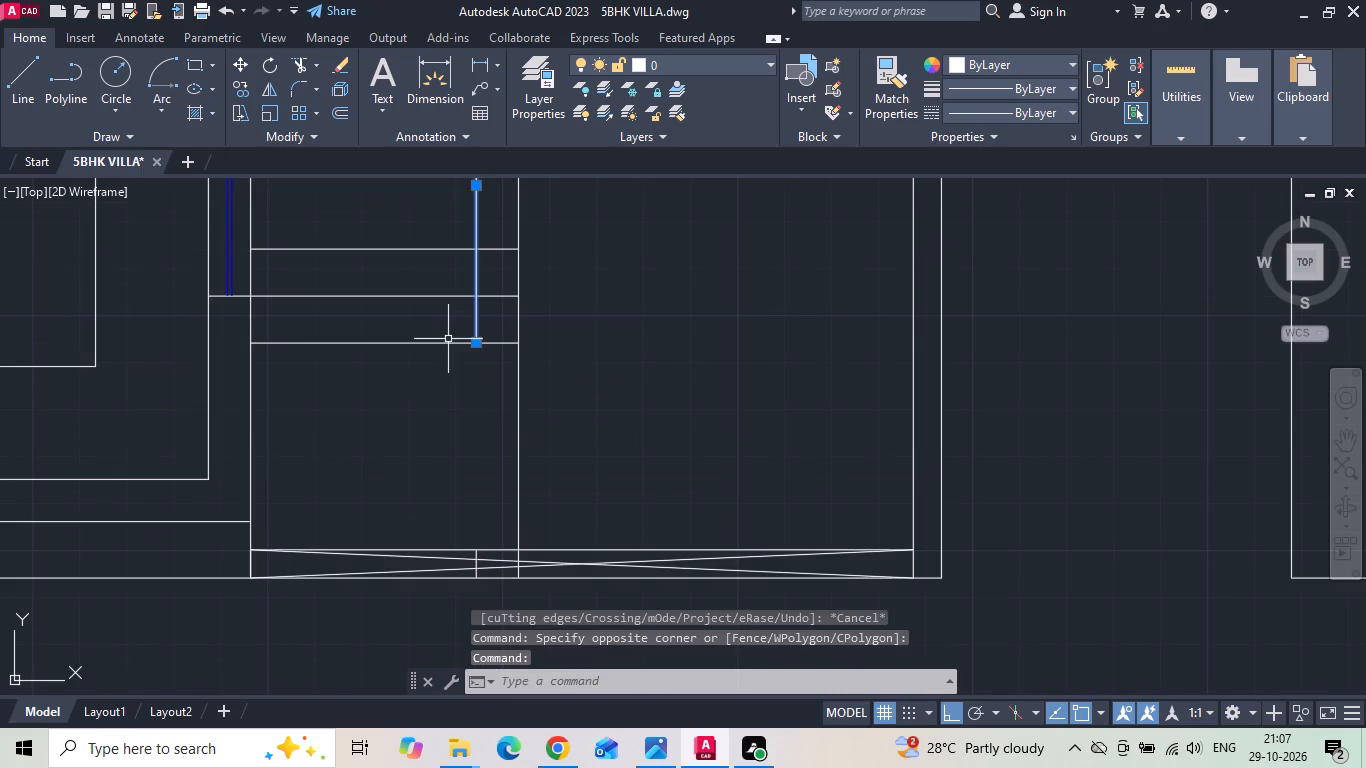
key("Delete")
Stretch the kitchen-side ends of both gate diagonals to the gate pillar's parking-side edge.
scroll(462, 585, "up", 1)
left_click(504, 539)
left_click(502, 550)
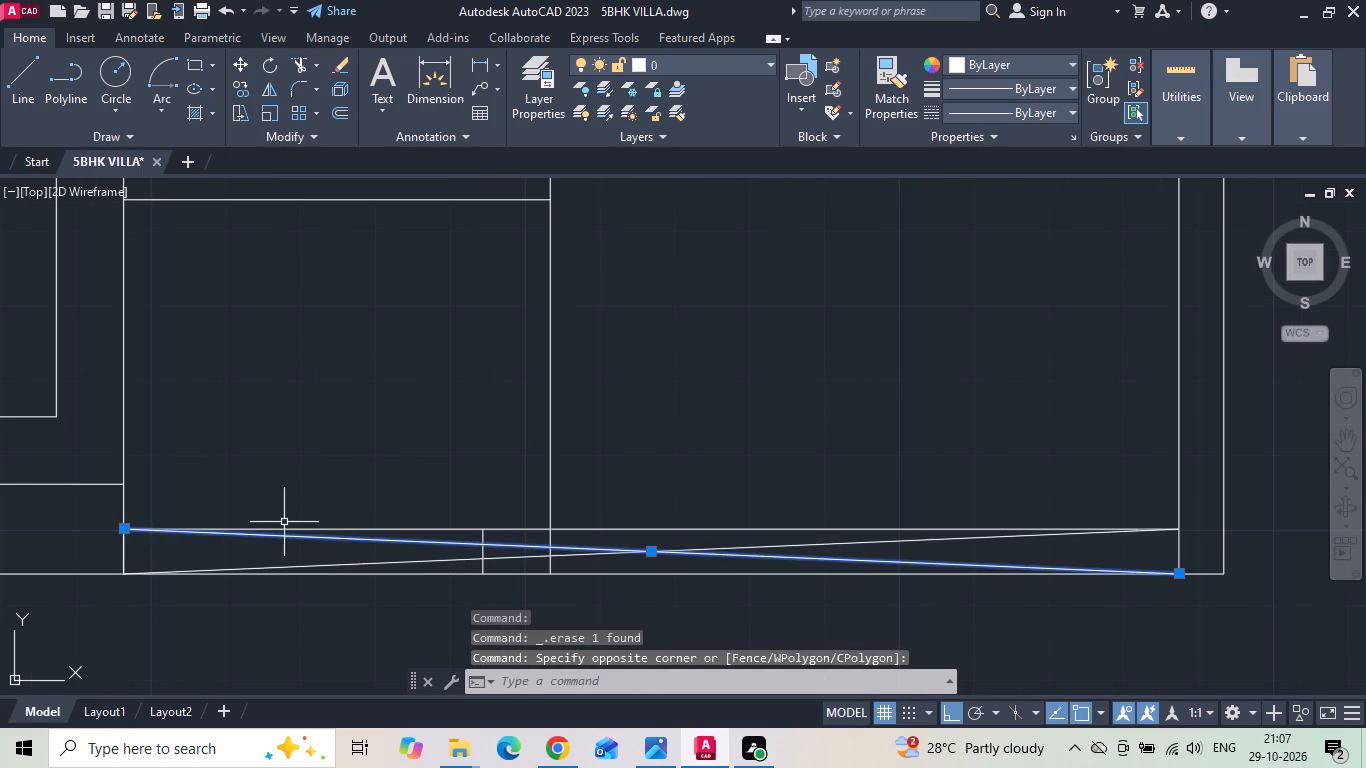
left_click(120, 527)
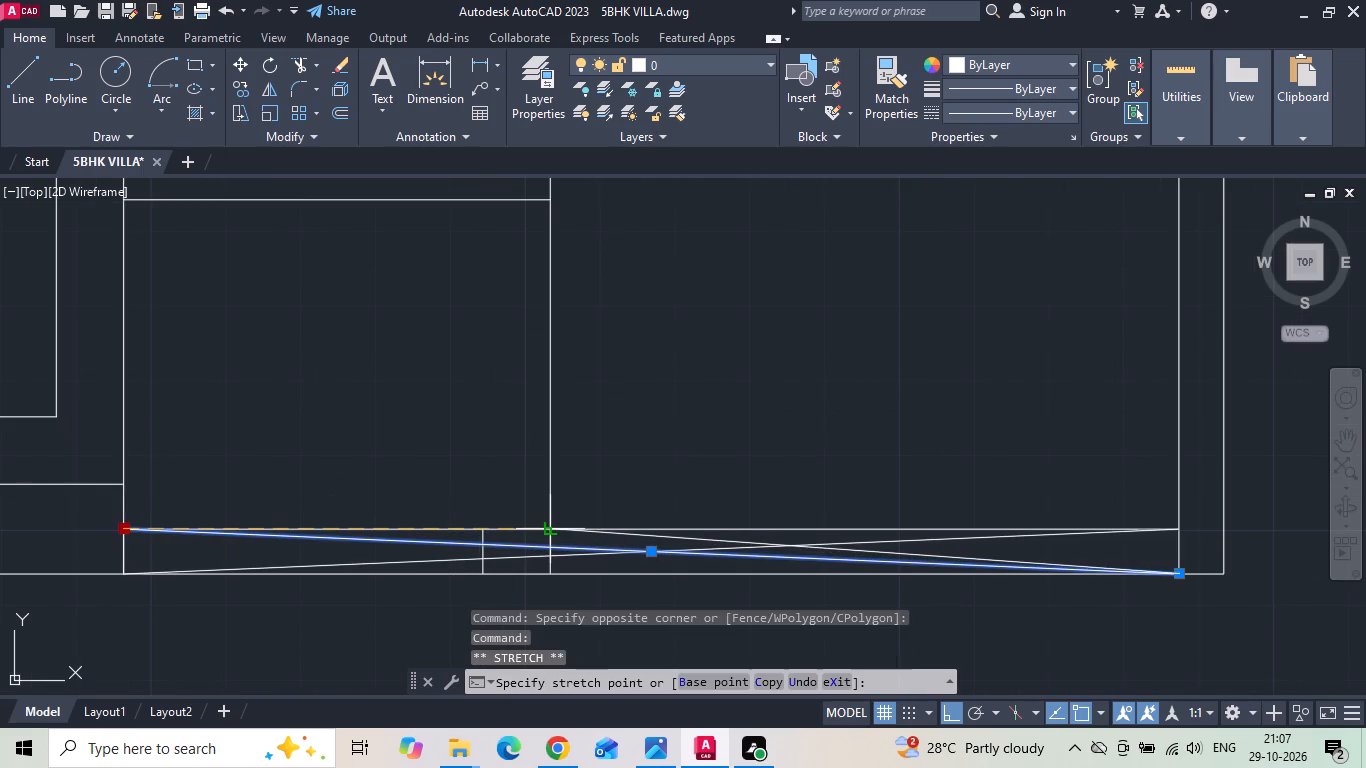
left_click(554, 532)
left_click(473, 565)
left_click(451, 550)
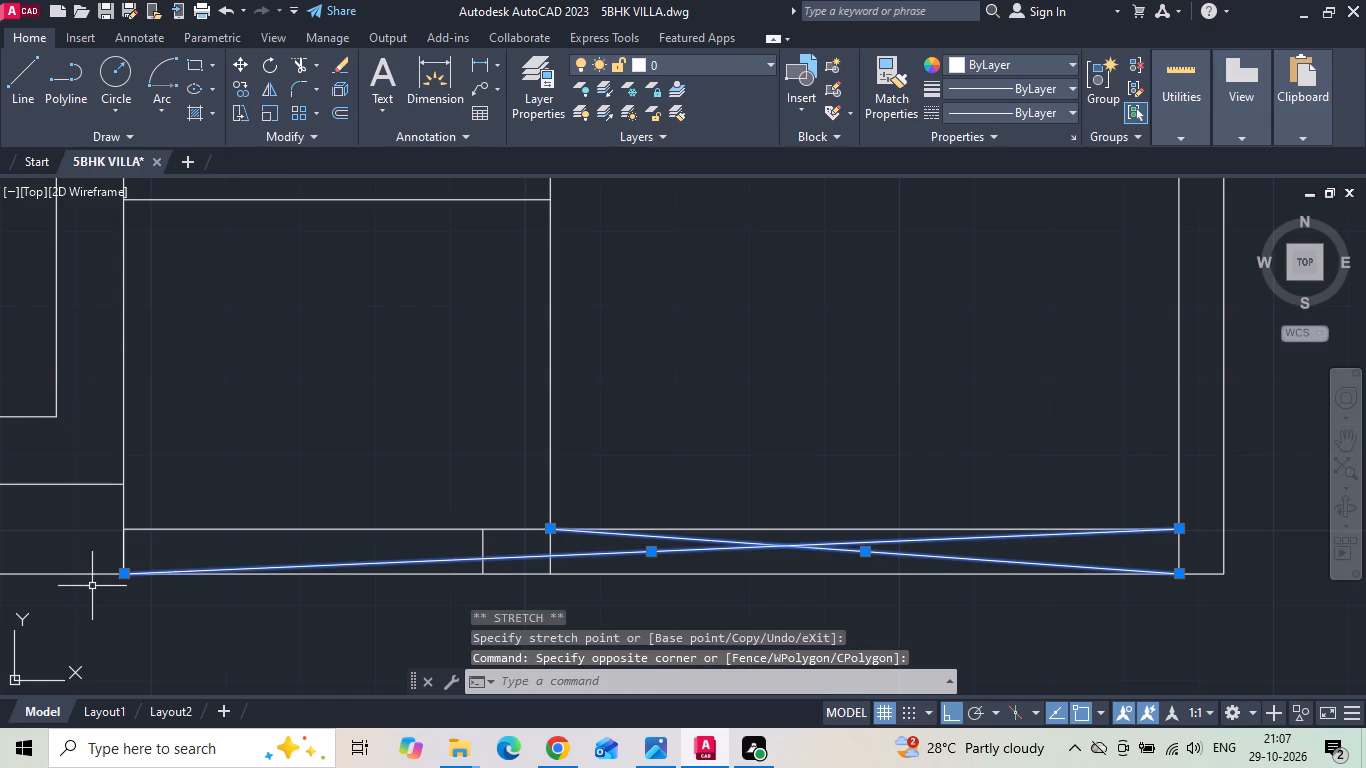
left_click(125, 574)
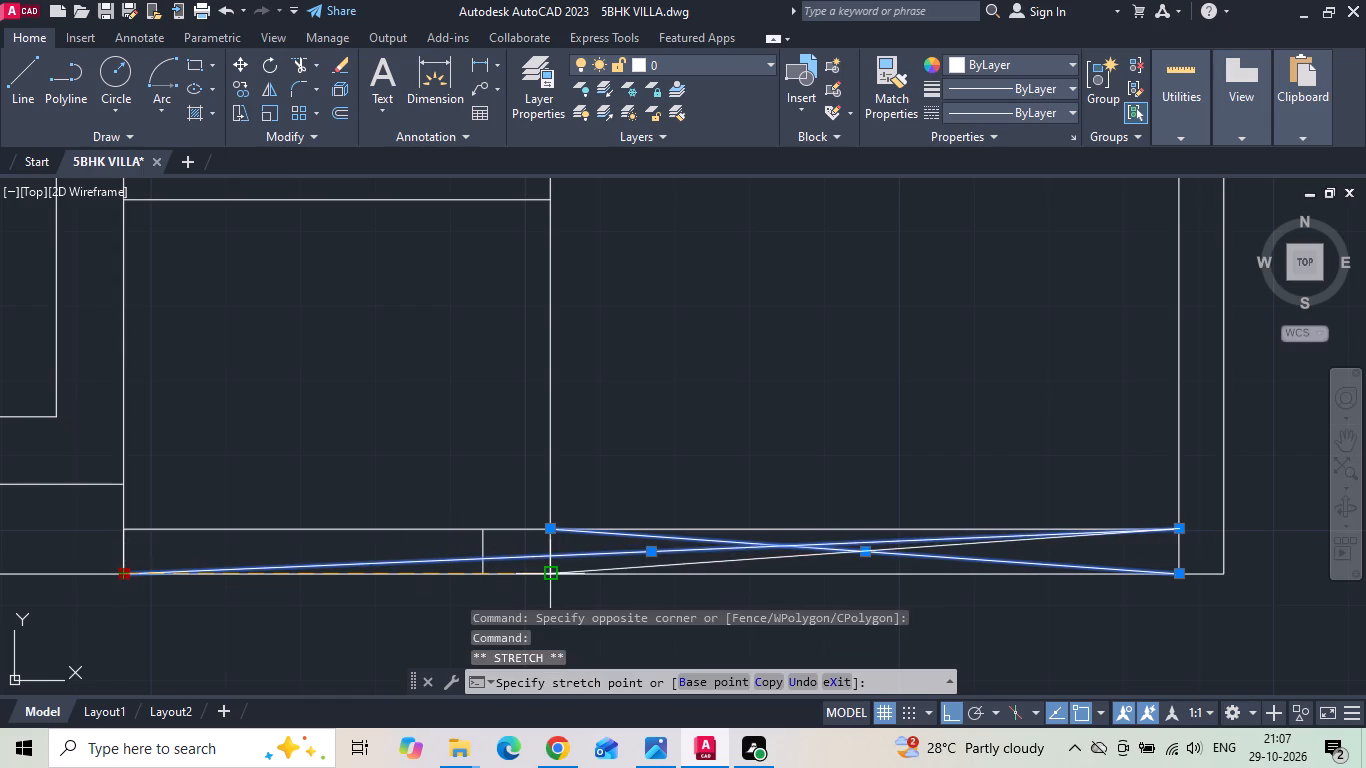
left_click(548, 573)
key("Escape")
Draw two crossing diagonals in the smaller gate panel between the kitchen wall line and the pillar.
key("l")
key("space")
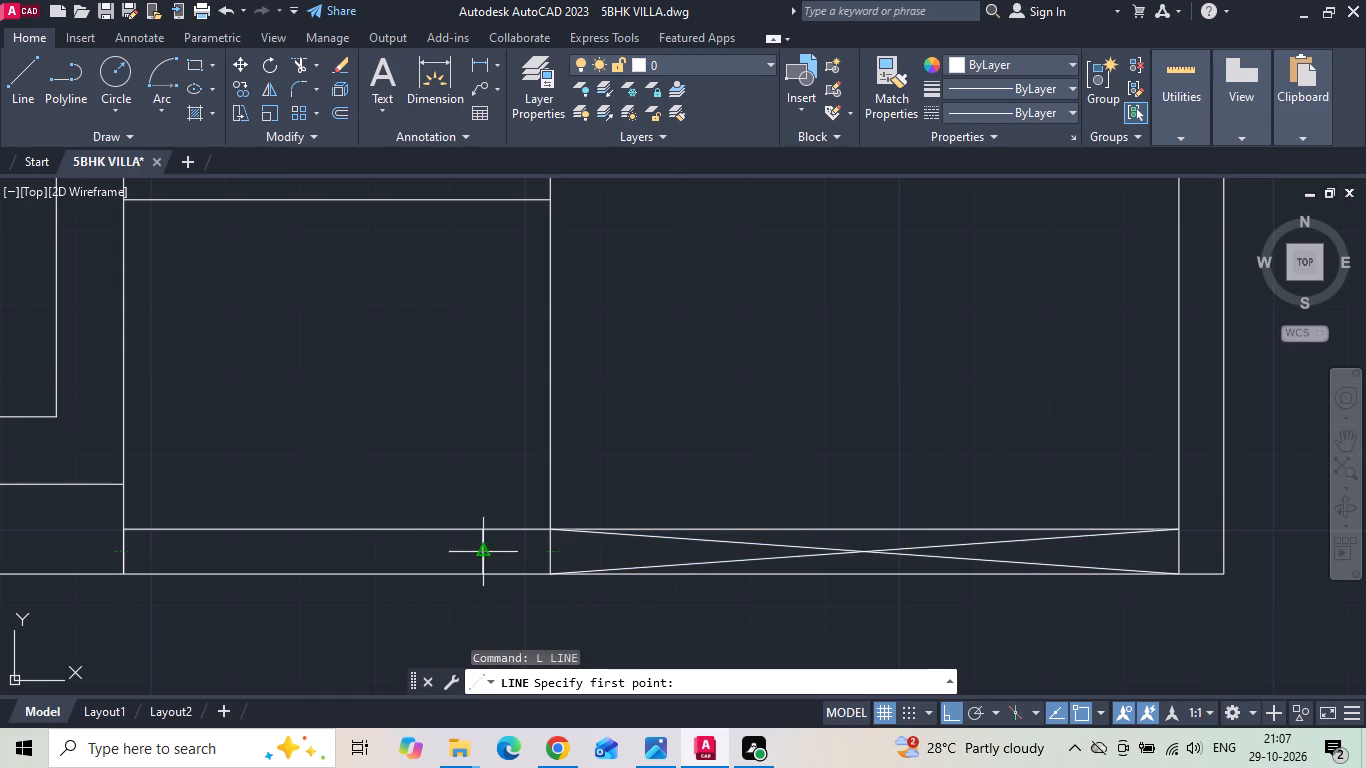
left_click(481, 534)
left_click(125, 577)
key("space")
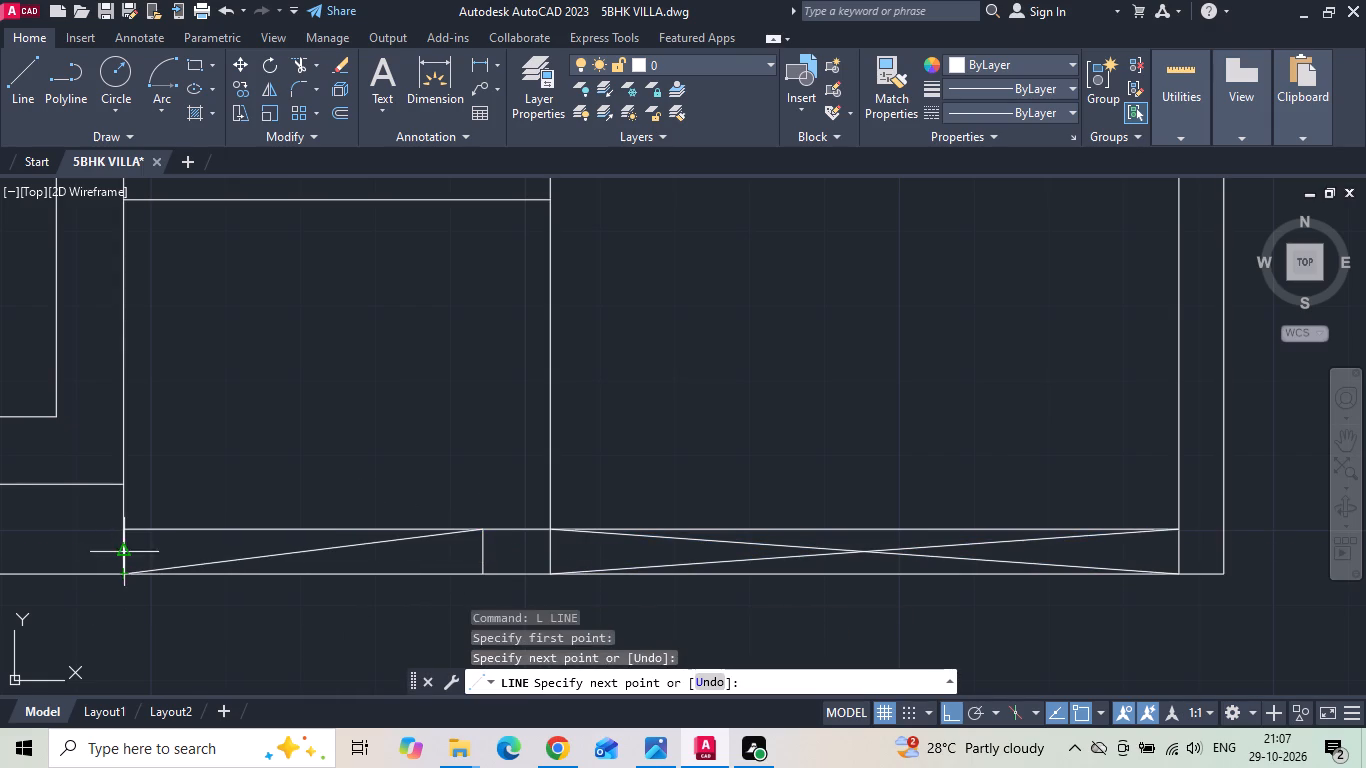
key("space")
left_click_drag(122, 529, 146, 541)
left_click(481, 578)
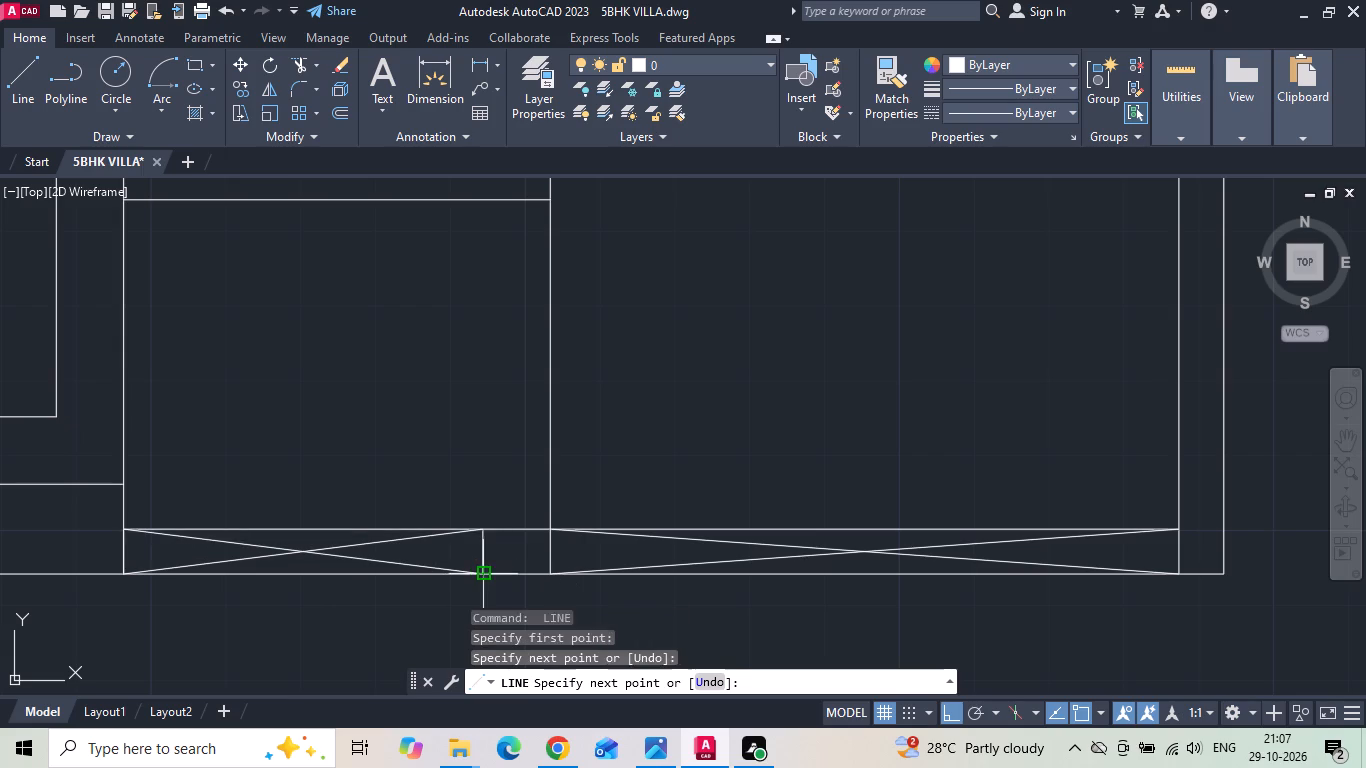
key("Escape")
Trim away the vertical line between the lowest entrance step and the gate strip.
scroll(616, 470, "down", 1)
type("TR")
key("space")
left_click_drag(539, 434, 539, 433)
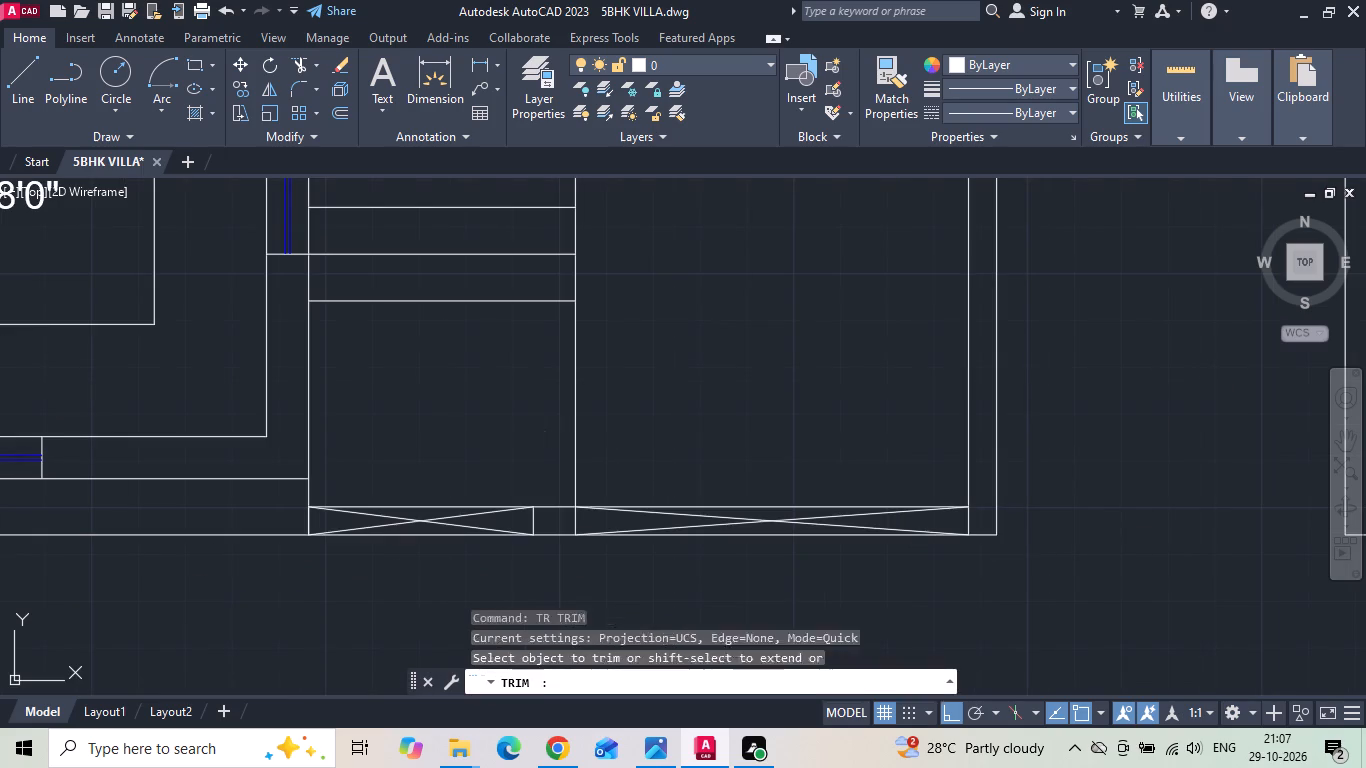
left_click_drag(539, 433, 614, 395)
scroll(609, 402, "down", 3)
key("Escape")
Offset the kitchen's extended outer wall line at the gate 6" towards the kitchen.
type("O 8")
key("BackSpace")
type("6")
key("space")
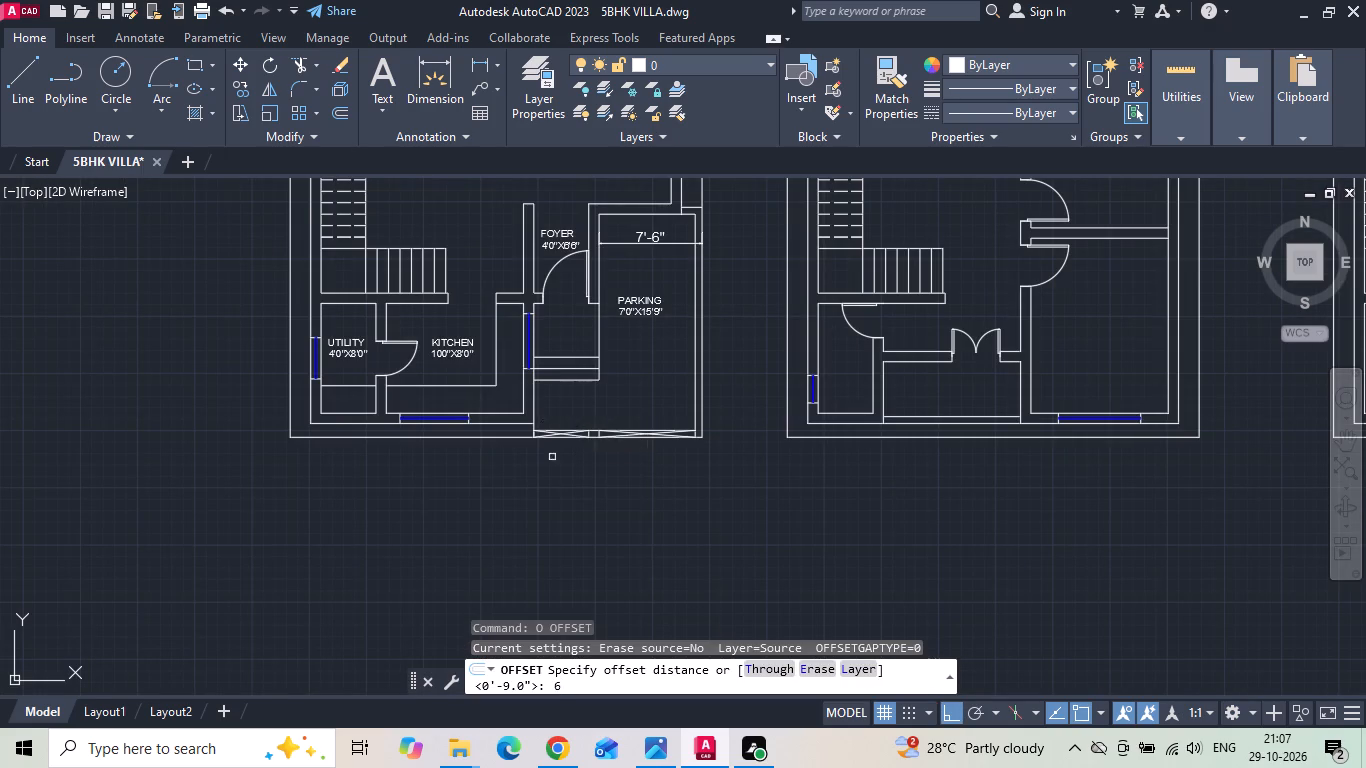
scroll(546, 464, "up", 3)
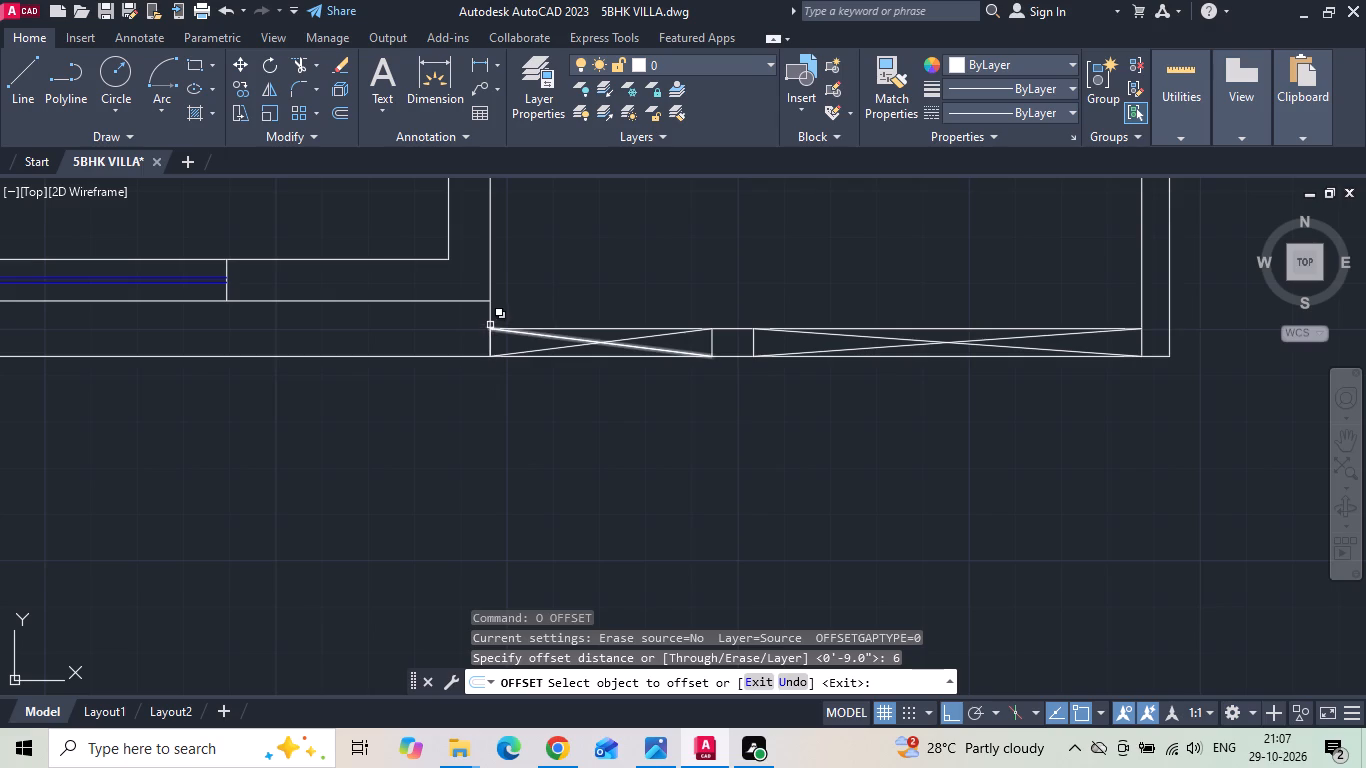
left_click(489, 320)
left_click(461, 328)
key("Escape")
Trim away the part of the new offset line above the kitchen's outer wall, keeping only the piece beside the gate.
key("t")
key("r")
key("space")
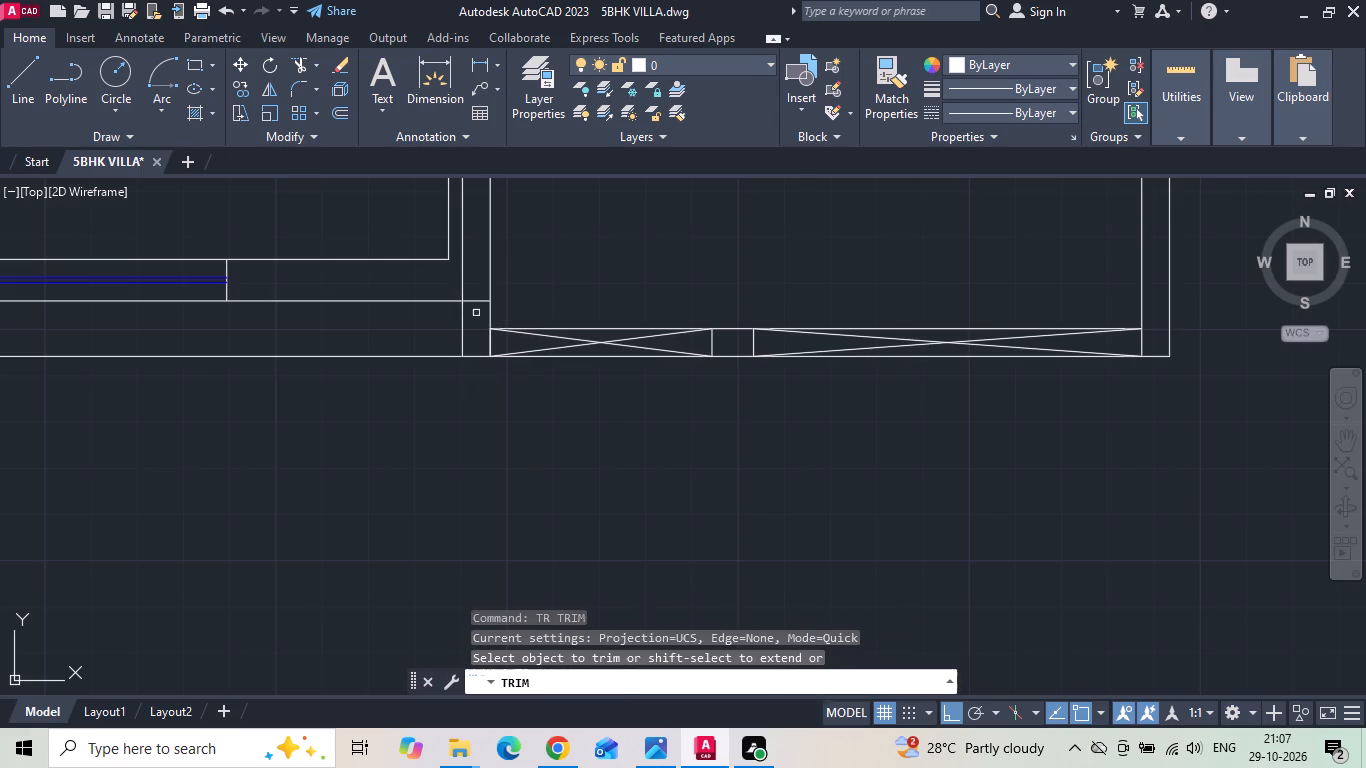
left_click(466, 247)
key("Escape")
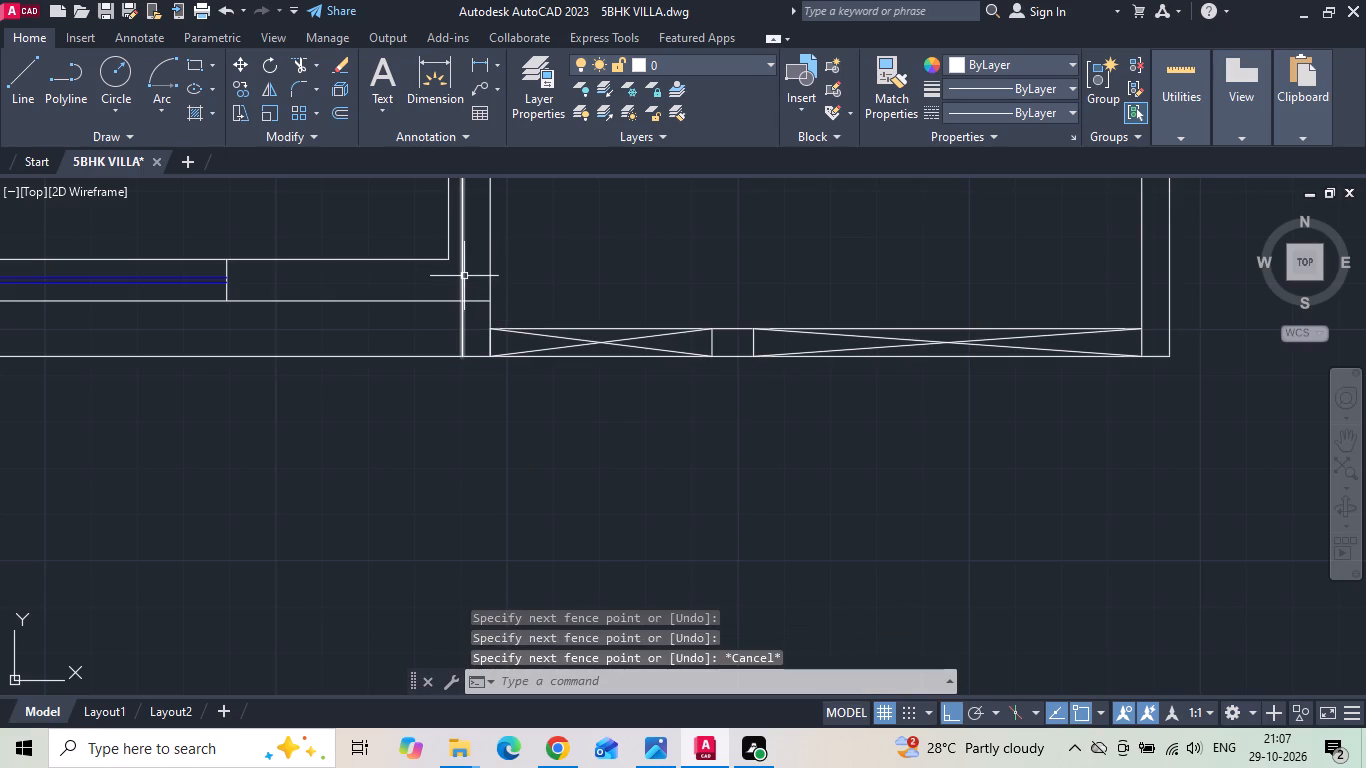
key("t")
key("r")
key("space")
key("space")
left_click(462, 274)
scroll(466, 370, "down", 3)
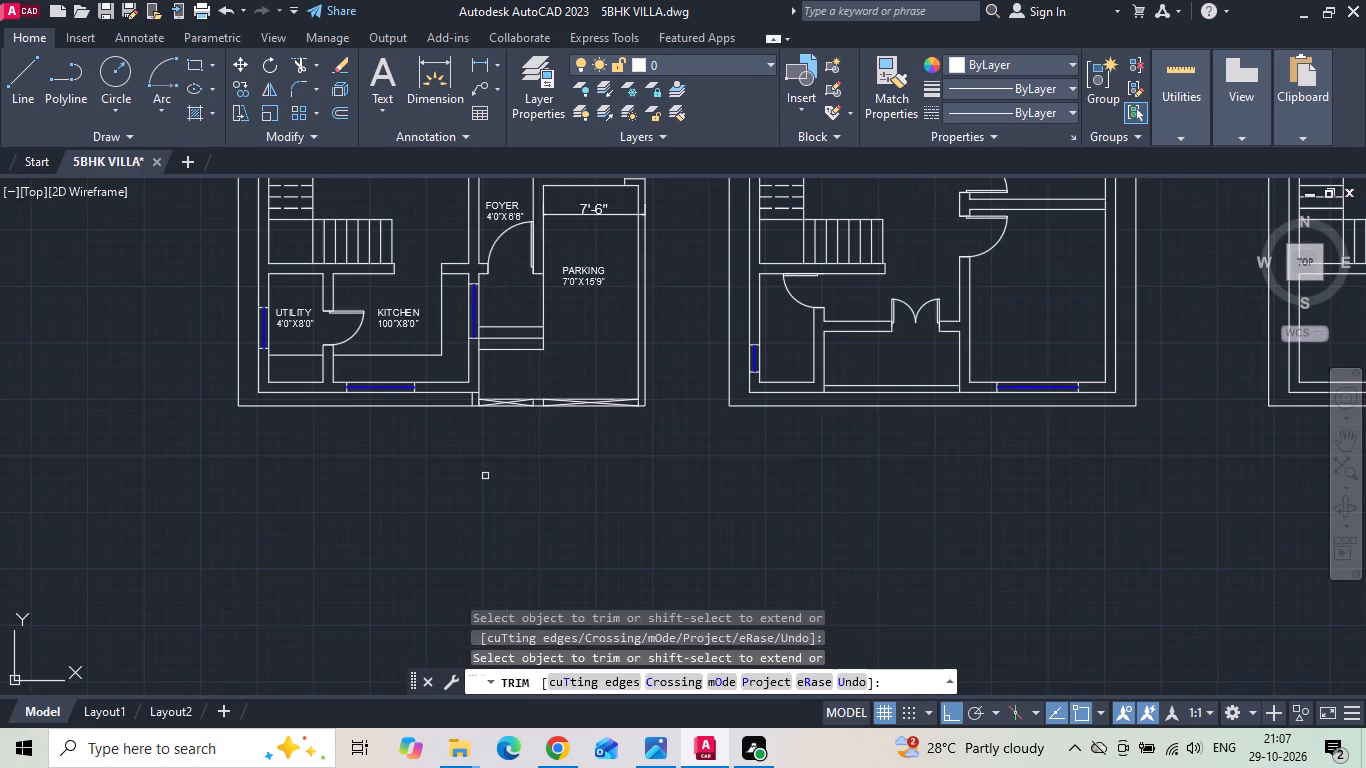
key("Escape")
Save the drawing.
key("ctrl+s")
Erase the 7'-6" dimension across the ground-floor parking area.
scroll(483, 488, "down", 2)
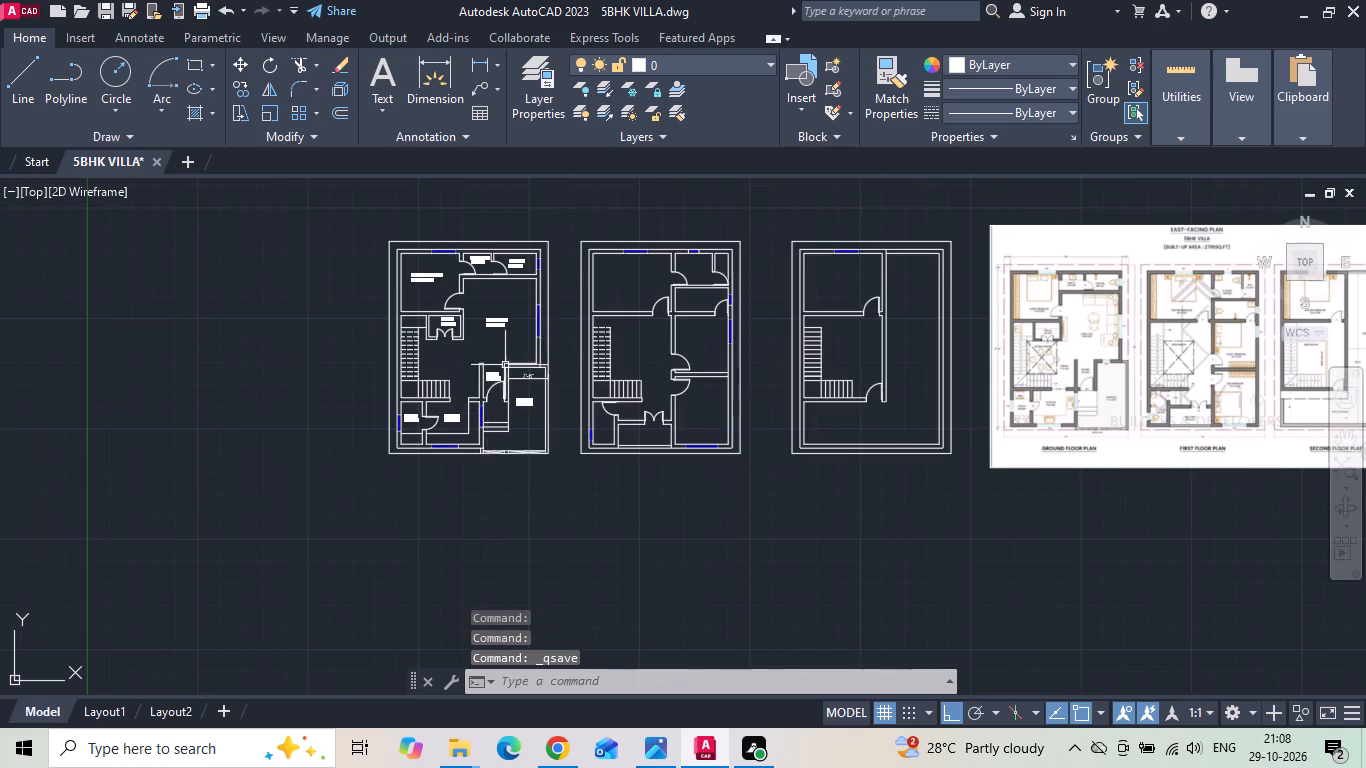
scroll(508, 360, "up", 2)
left_click(558, 398)
key("Delete")
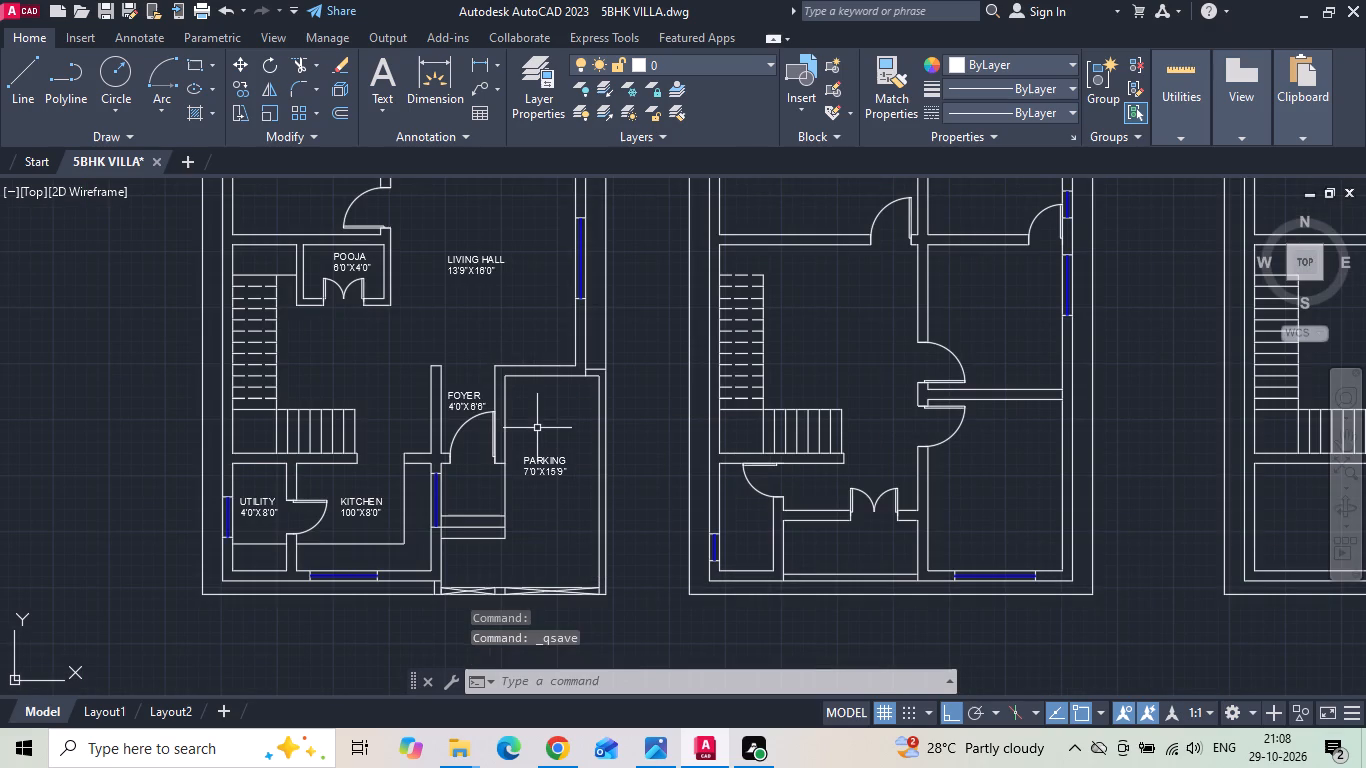
Copy the GUEST BEDROOM label horizontally from the ground floor into the matching first-floor bedroom.
middle_click_drag(475, 352, 496, 431)
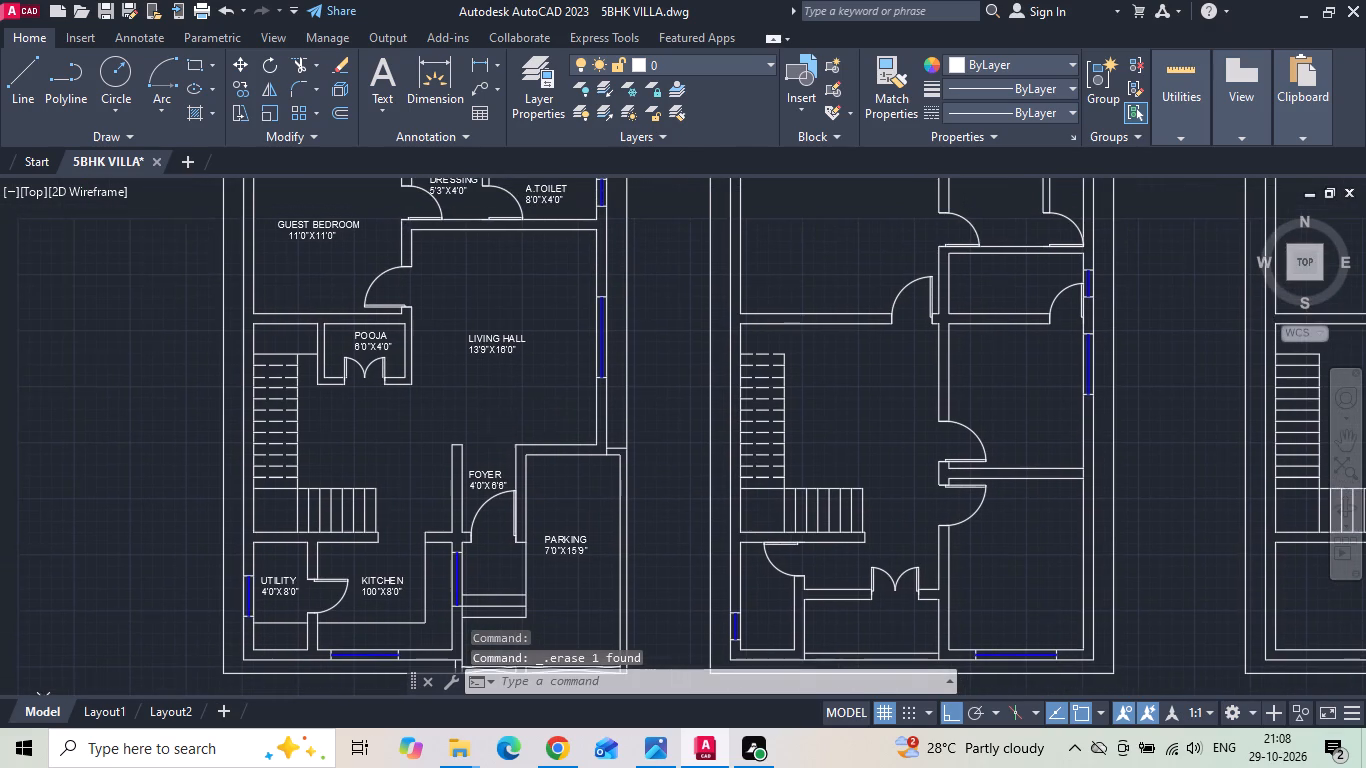
left_click(322, 230)
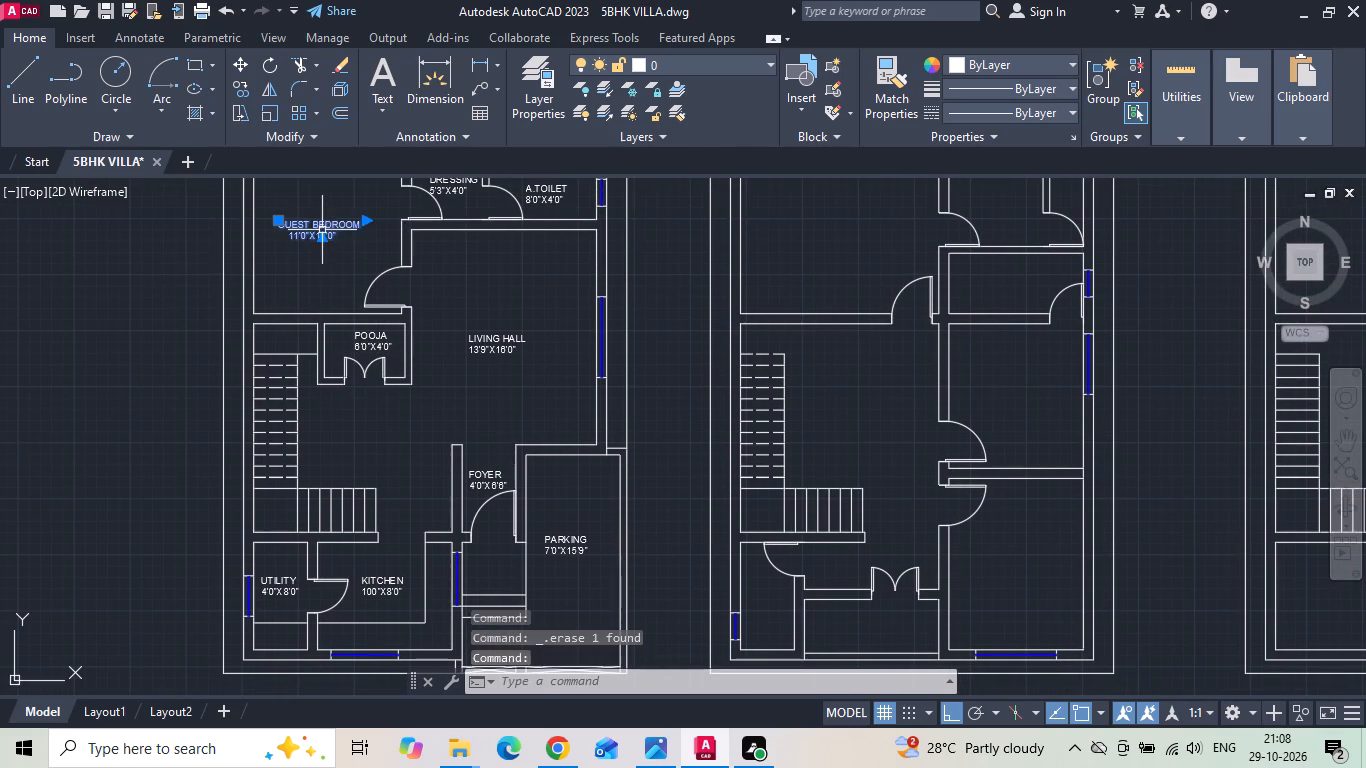
right_click(322, 230)
left_click(403, 384)
left_click_drag(378, 246, 423, 258)
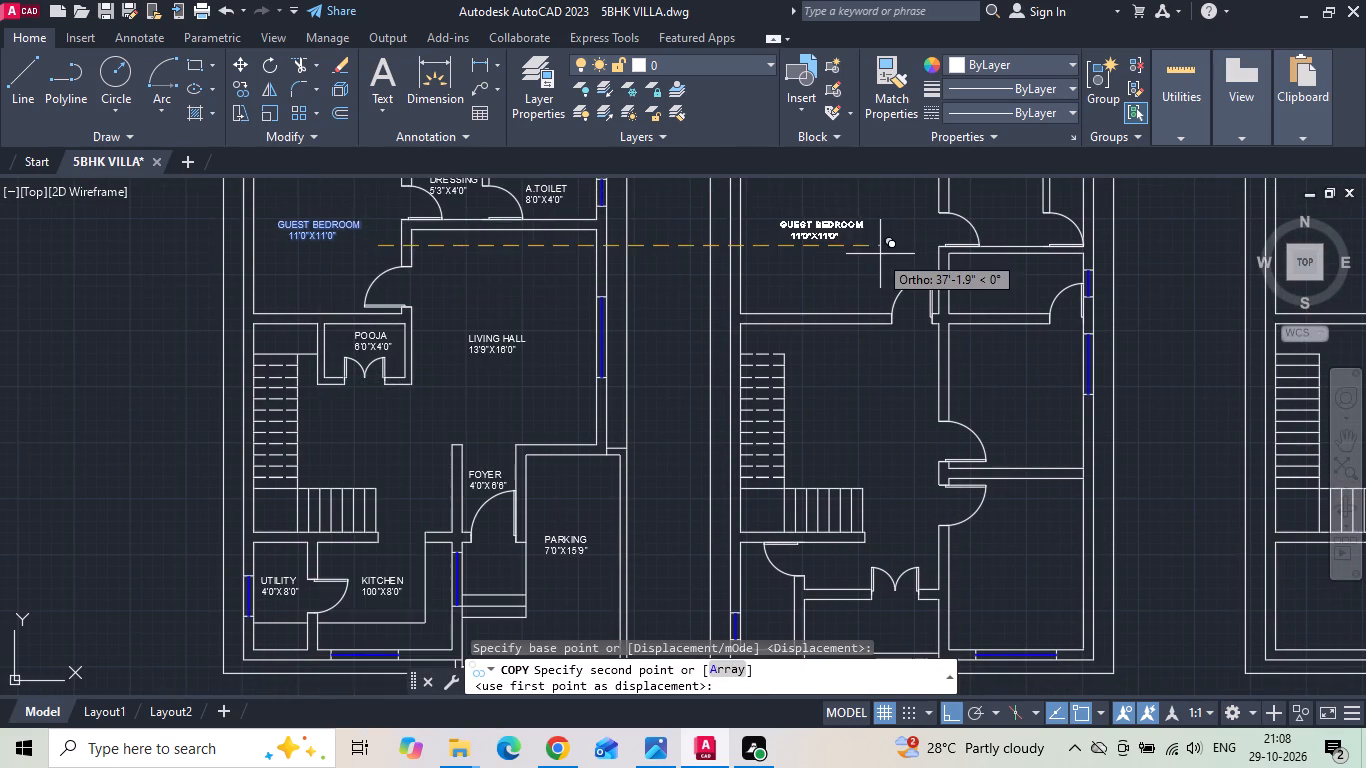
middle_click_drag(880, 254, 745, 427)
left_click(740, 423)
scroll(626, 386, "down", 3)
key("Escape")
Rename the copied first-floor label MASTER BEDROOM and widen its text box so the name fits on one line.
scroll(1078, 375, "up", 3)
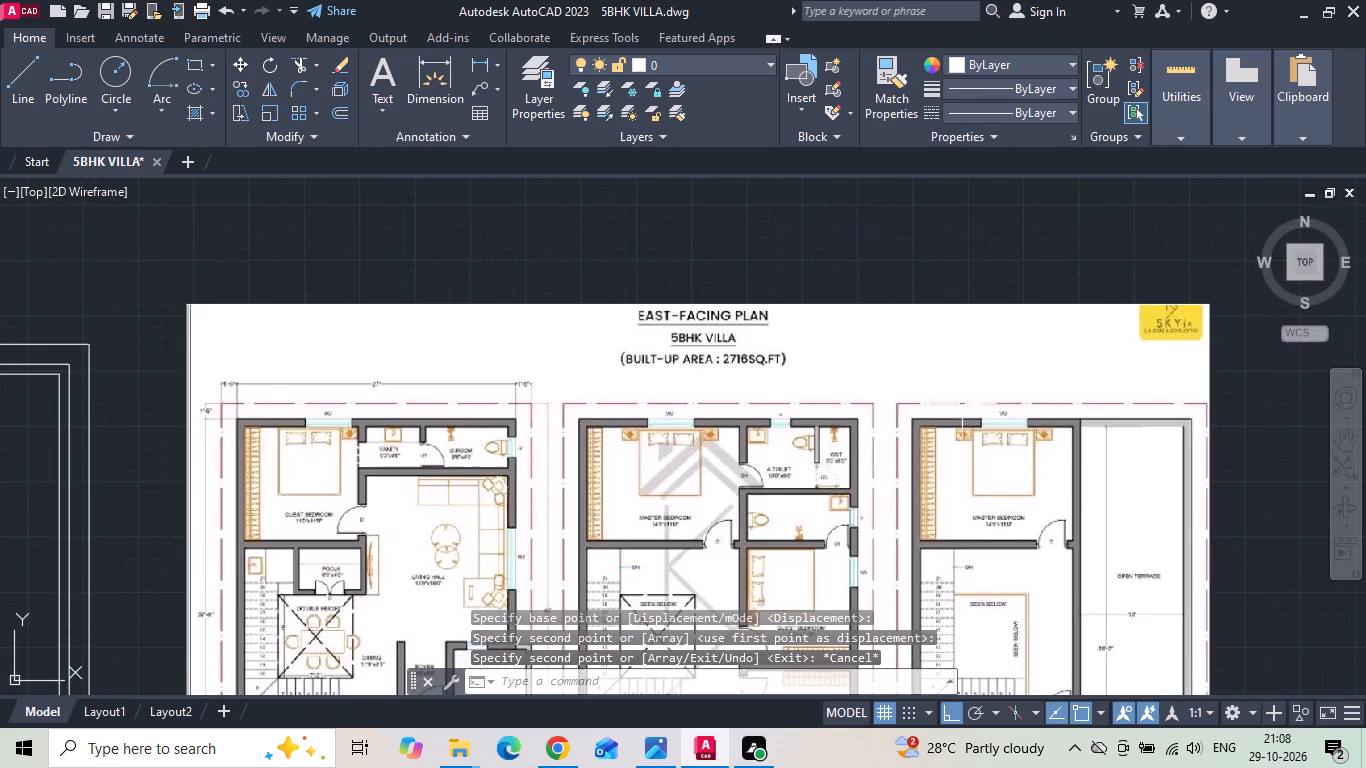
scroll(636, 495, "up", 1)
scroll(896, 395, "down", 3)
scroll(311, 406, "up", 4)
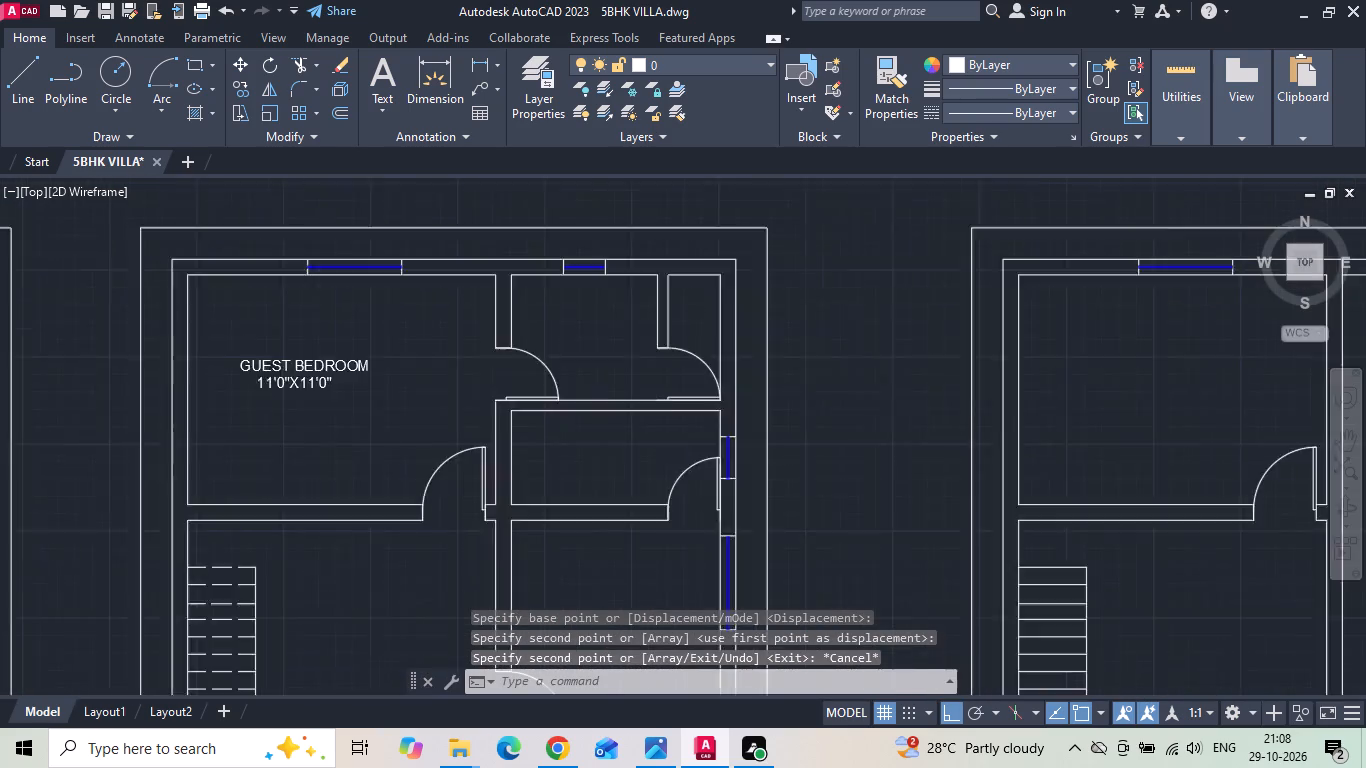
middle_click_drag(281, 367, 432, 347)
double_click(436, 322)
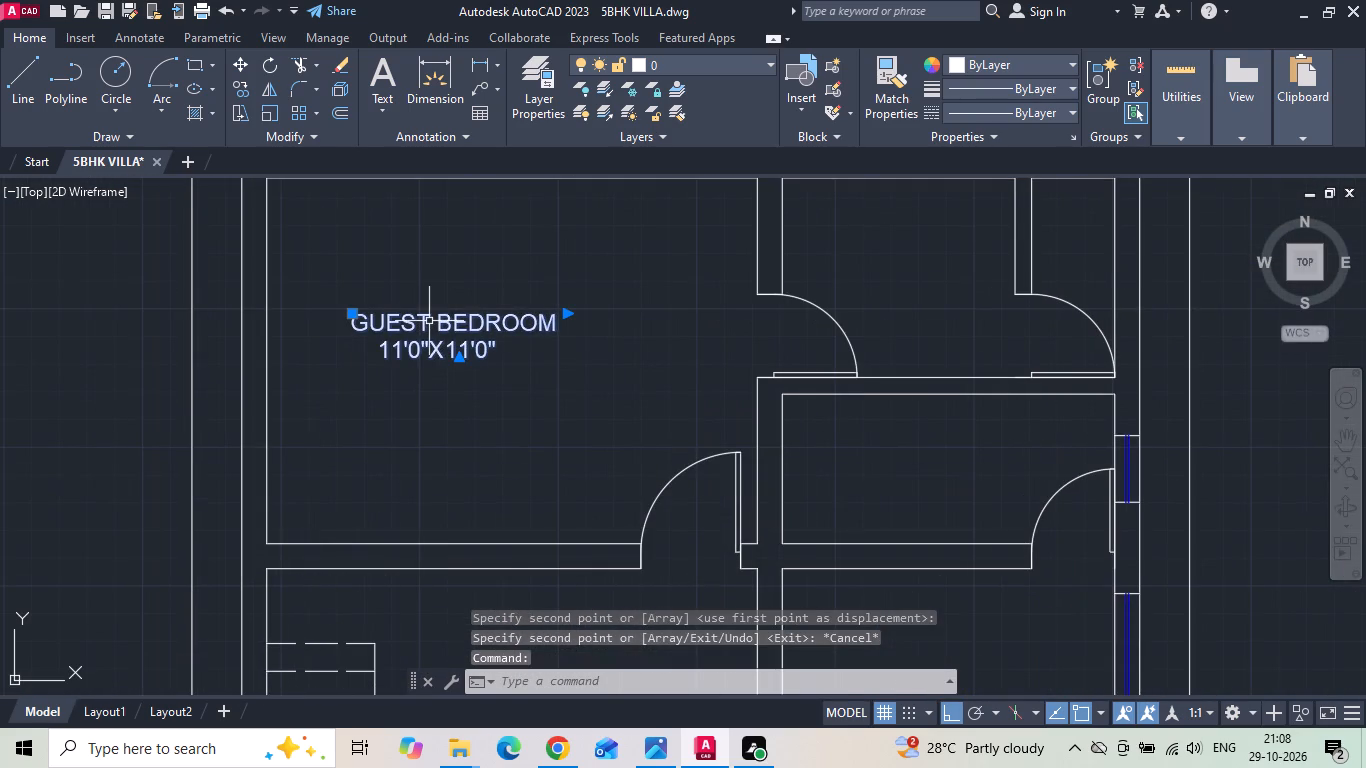
double_click(428, 321)
key("BackSpace")
key("BackSpace")
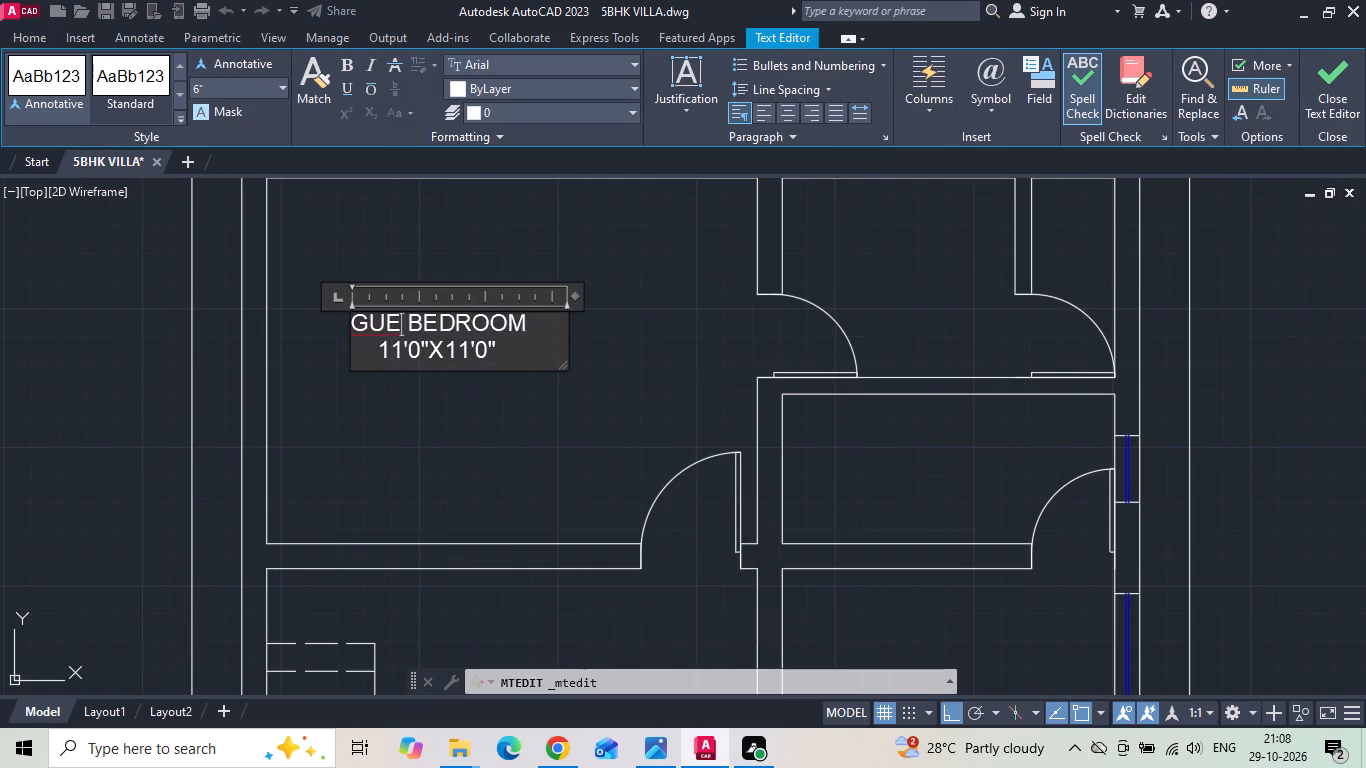
key("BackSpace")
key("BackSpace")
key("BackSpace")
type("MASTER")
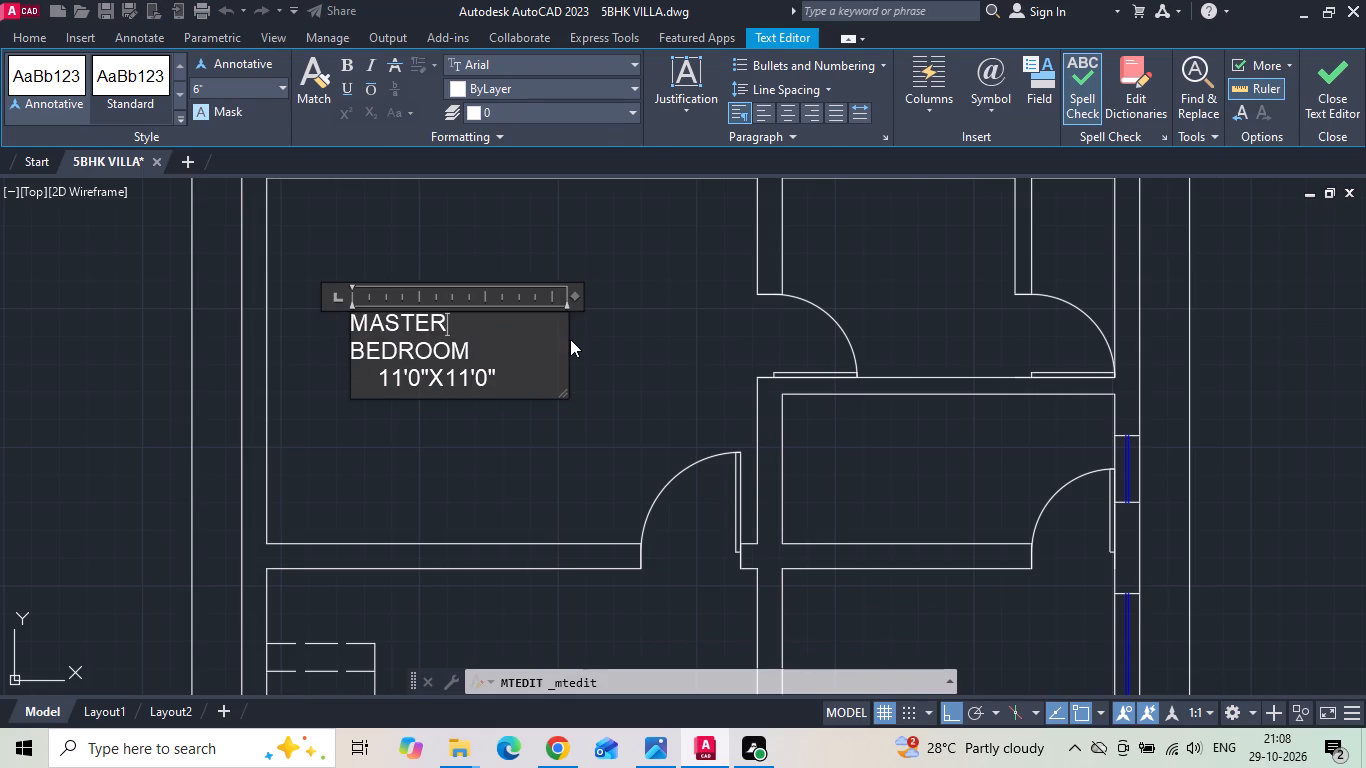
left_click_drag(567, 328, 701, 296)
left_click(534, 396)
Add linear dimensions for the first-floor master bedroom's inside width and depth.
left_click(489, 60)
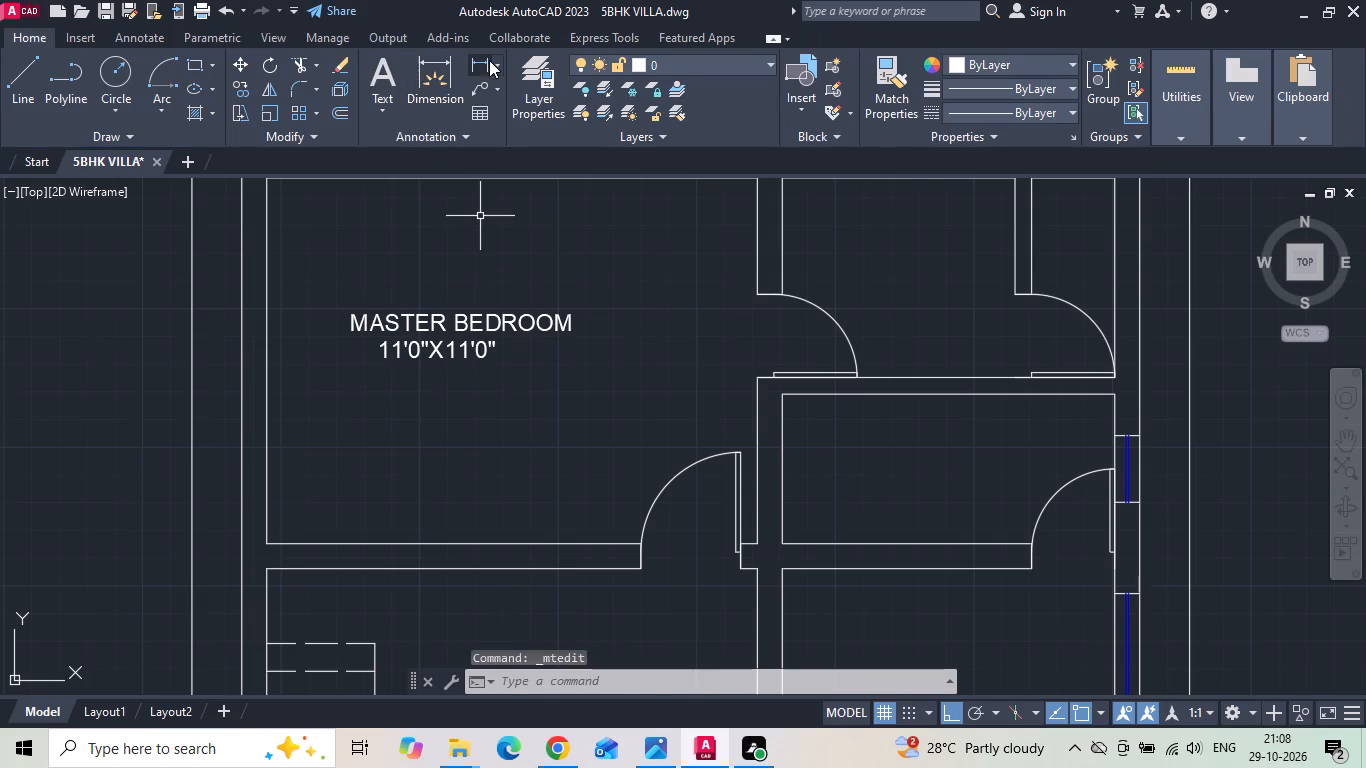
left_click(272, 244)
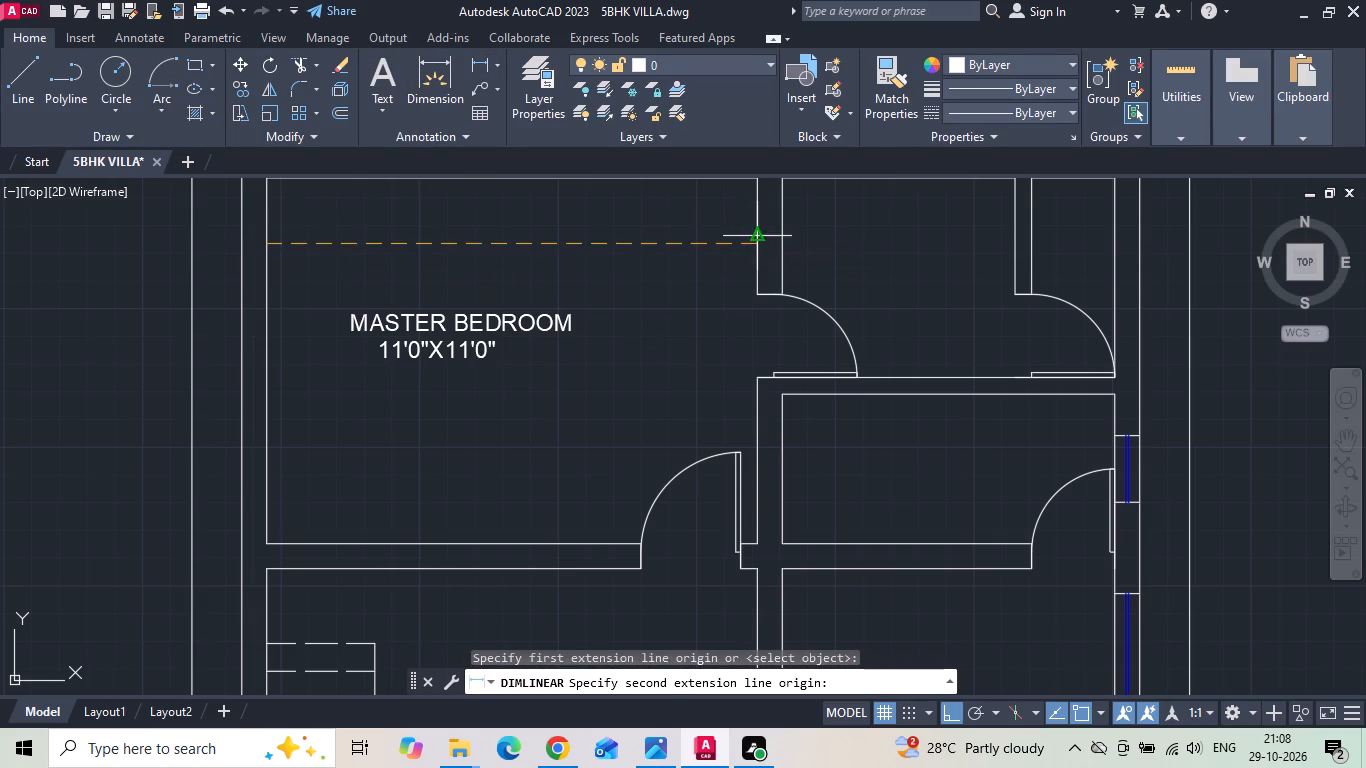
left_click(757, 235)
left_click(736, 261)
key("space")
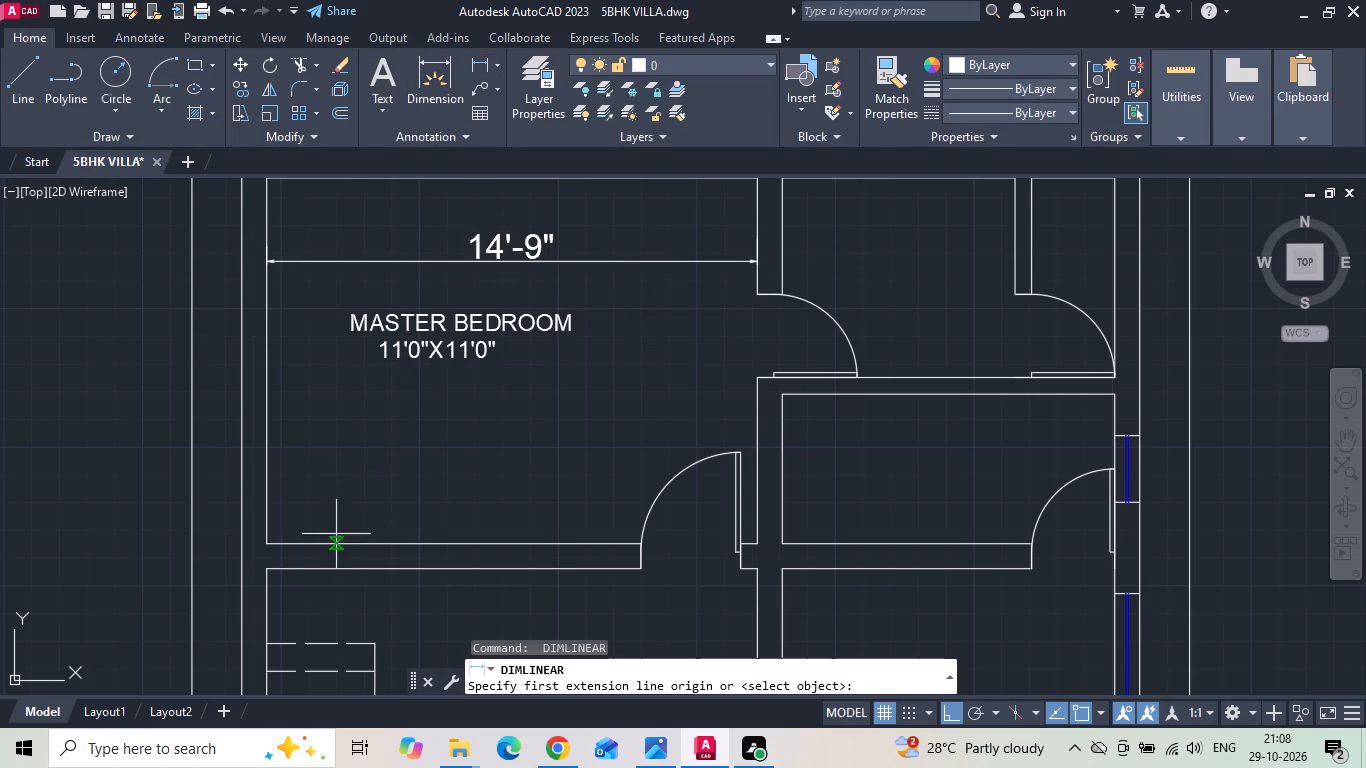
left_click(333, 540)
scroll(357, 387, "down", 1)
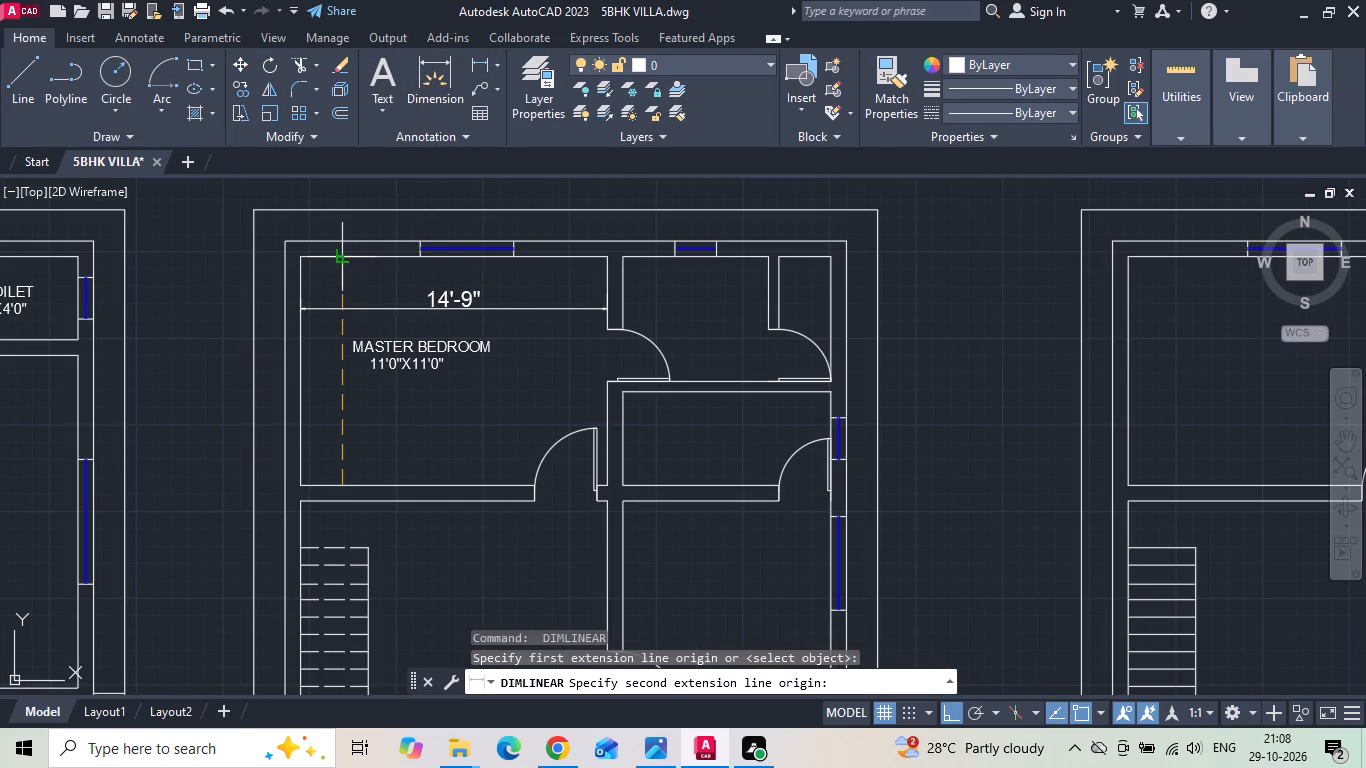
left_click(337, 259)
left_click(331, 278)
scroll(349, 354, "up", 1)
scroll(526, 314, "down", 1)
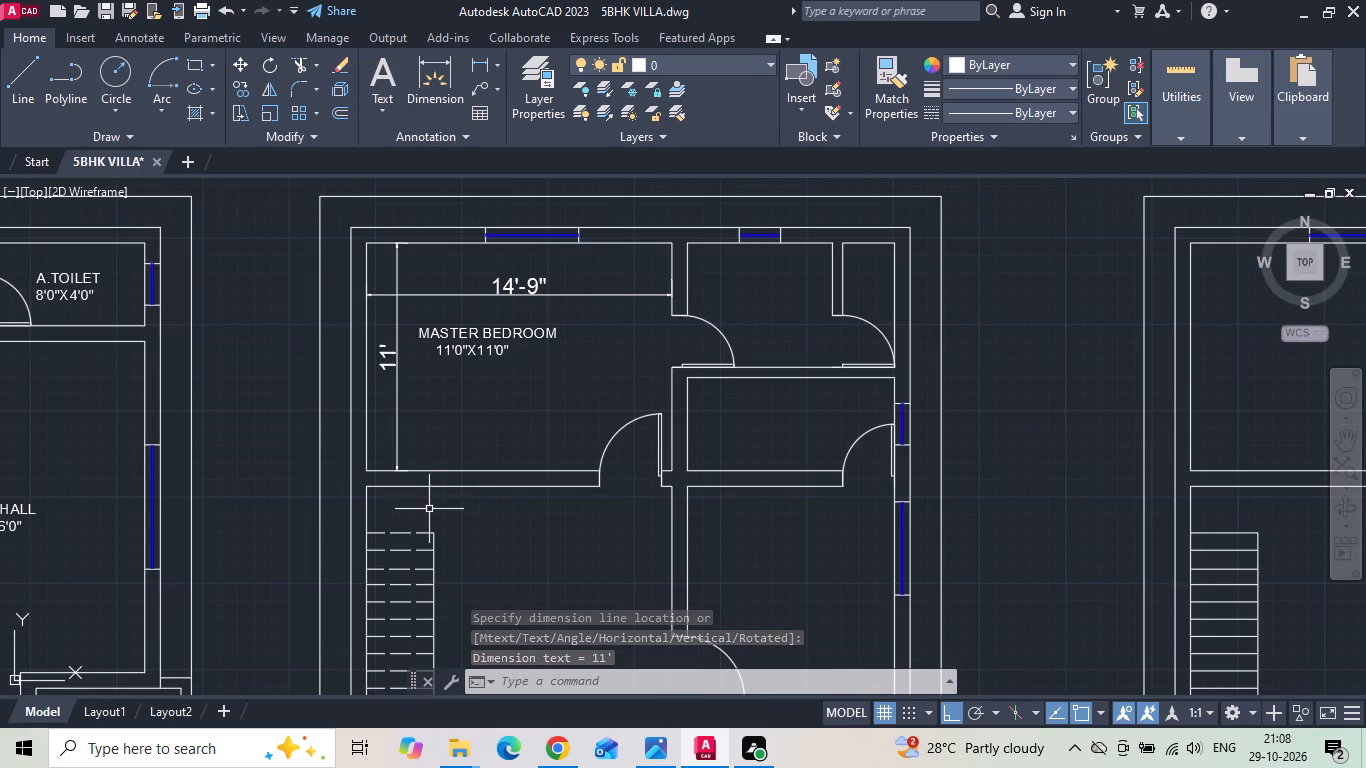
Trim away the topmost dashed tread line and the short side line above the next tread on the first-floor staircase.
scroll(414, 543, "up", 1)
key("t")
key("r")
key("space")
left_click_drag(414, 541, 414, 534)
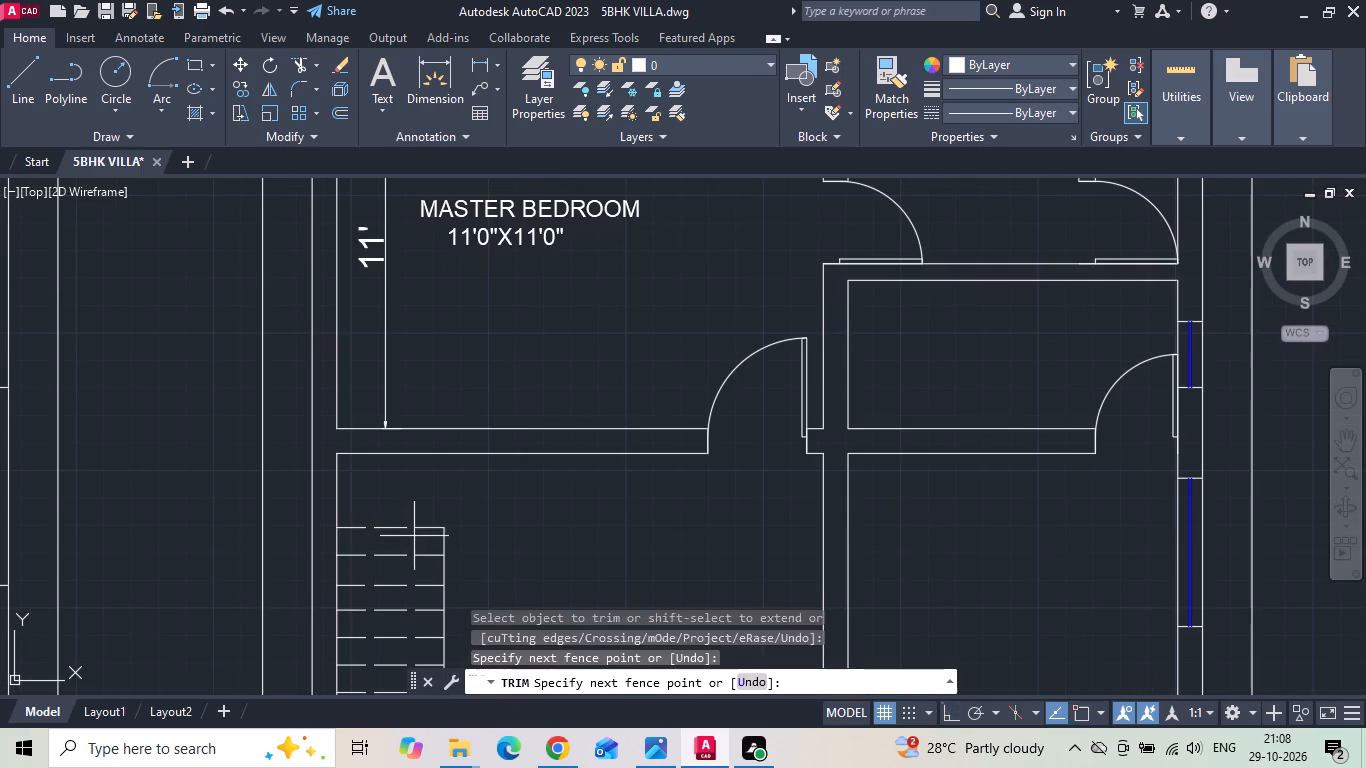
left_click_drag(414, 534, 415, 521)
left_click(444, 536)
key("Escape")
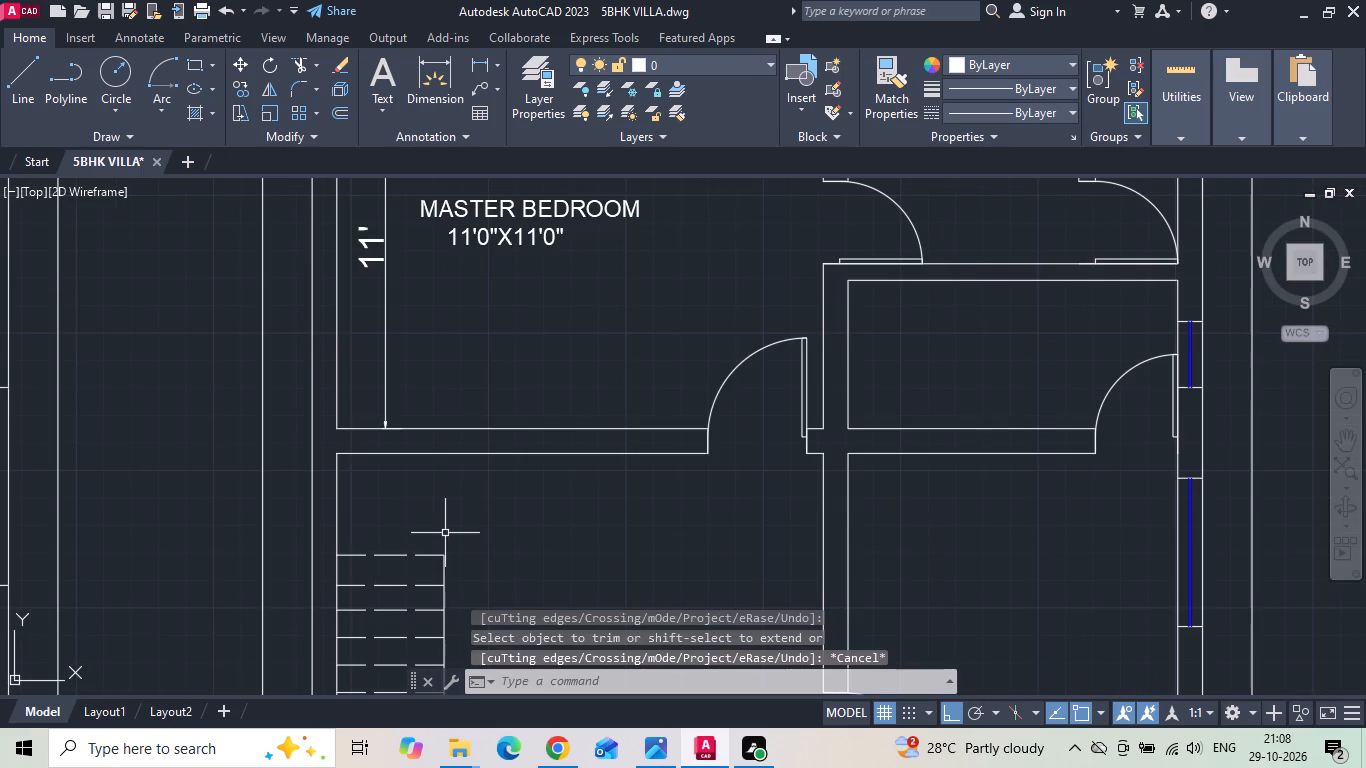
Set the size in the MASTER BEDROOM label to 14'9"X11'0".
middle_click_drag(517, 337, 517, 385)
double_click(488, 291)
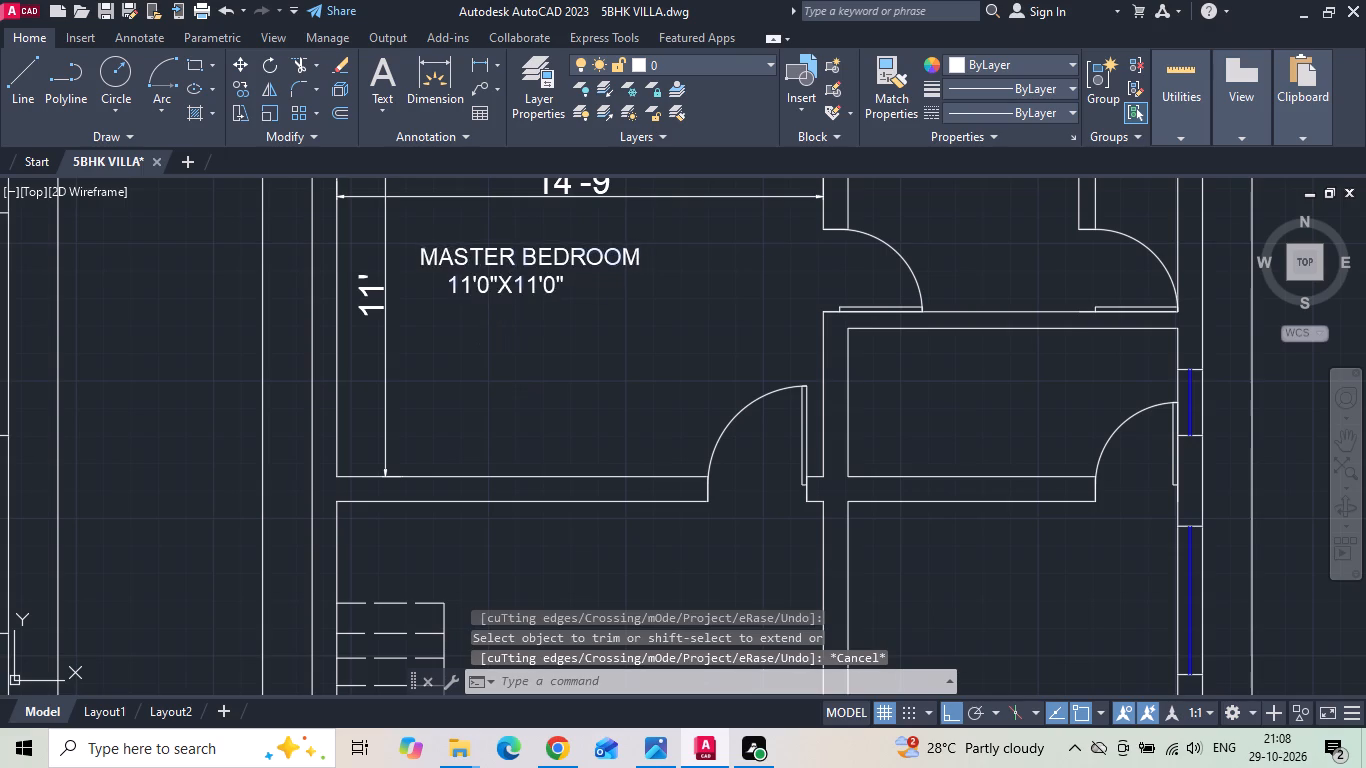
key("BackSpace")
key("9")
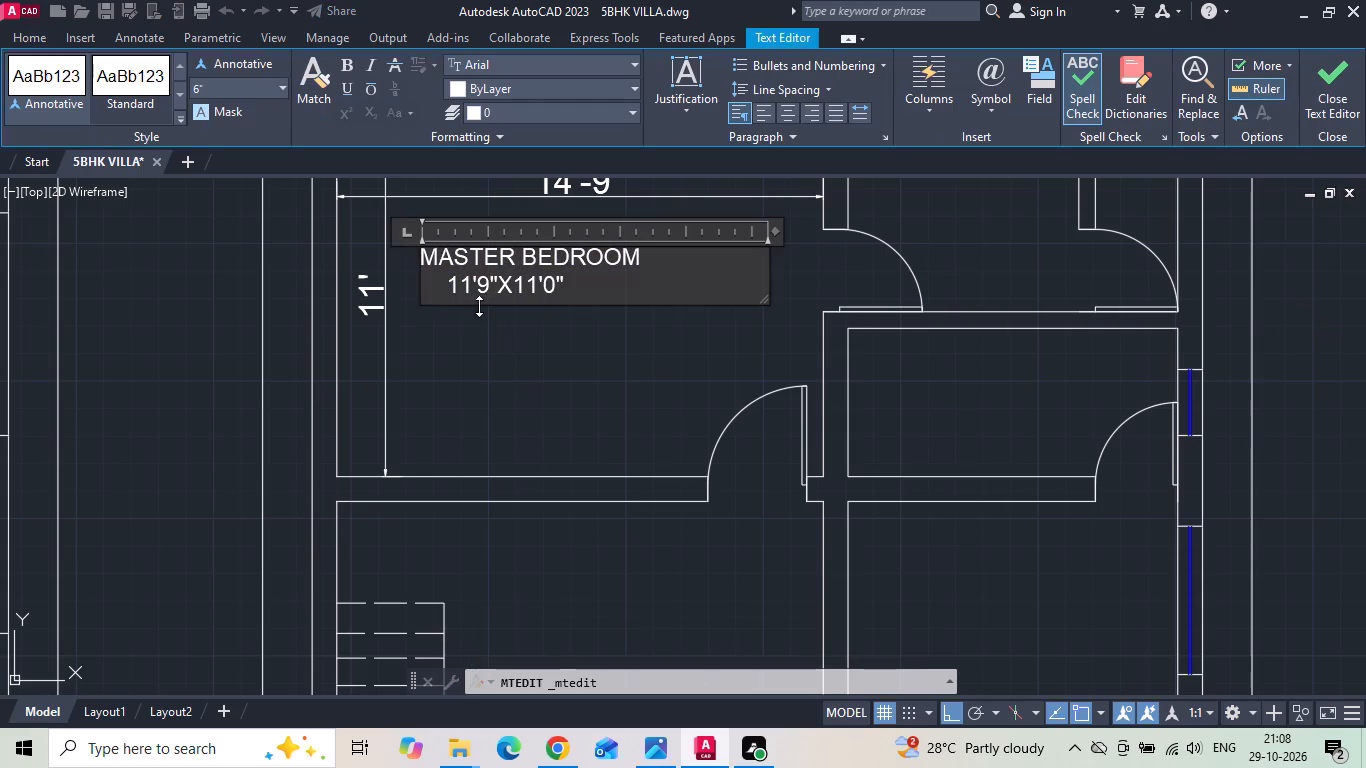
left_click(467, 290)
key("BackSpace")
key("4")
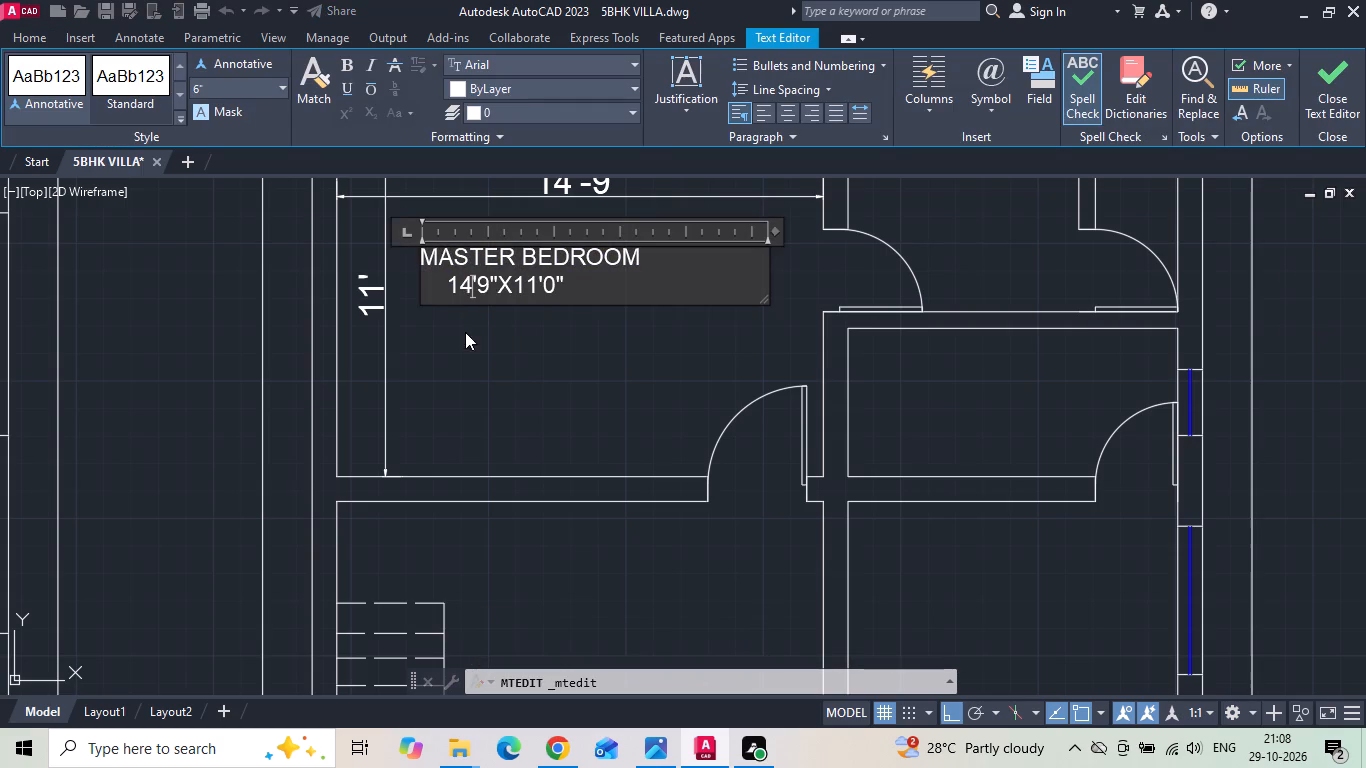
left_click(465, 368)
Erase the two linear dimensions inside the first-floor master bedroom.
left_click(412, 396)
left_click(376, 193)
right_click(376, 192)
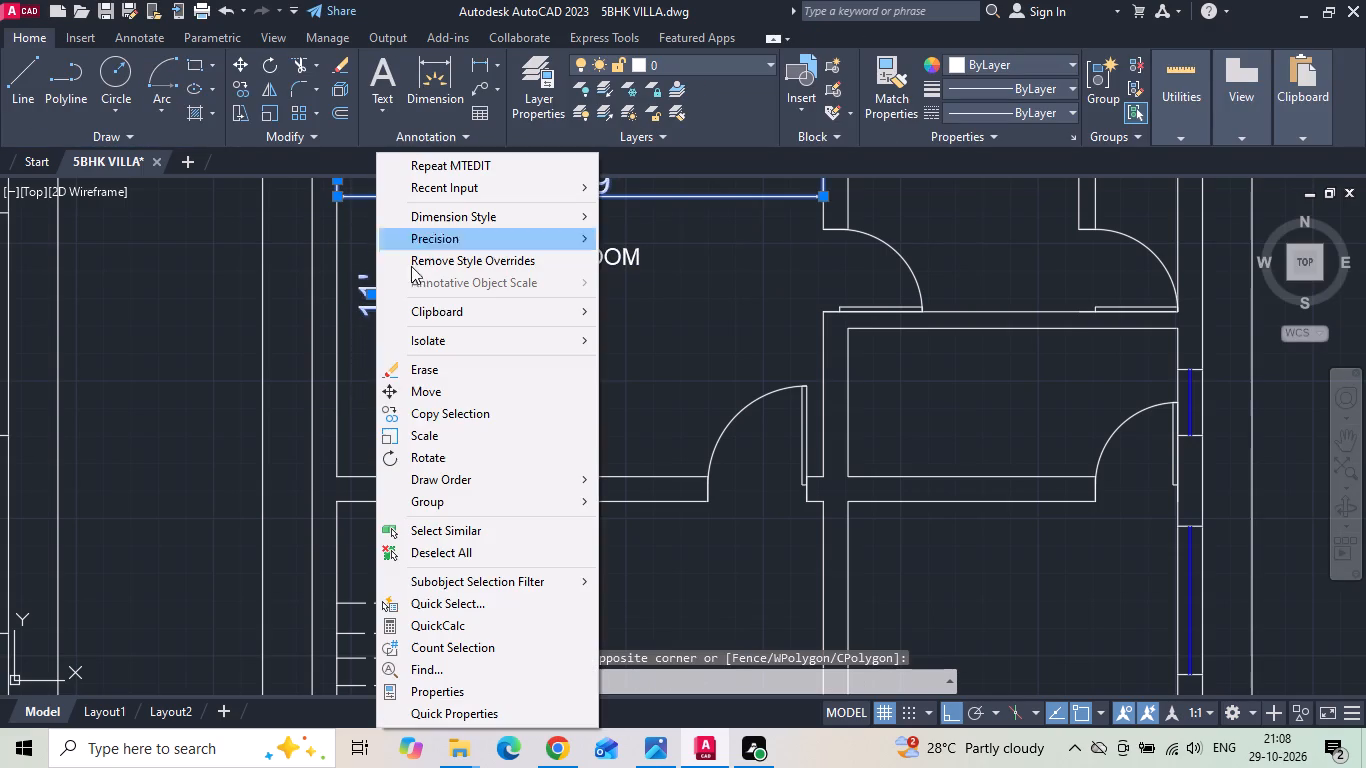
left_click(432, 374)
Copy the ground floor's A.TOILET label horizontally into the first-floor toilet beside the master bedroom.
scroll(464, 386, "down", 2)
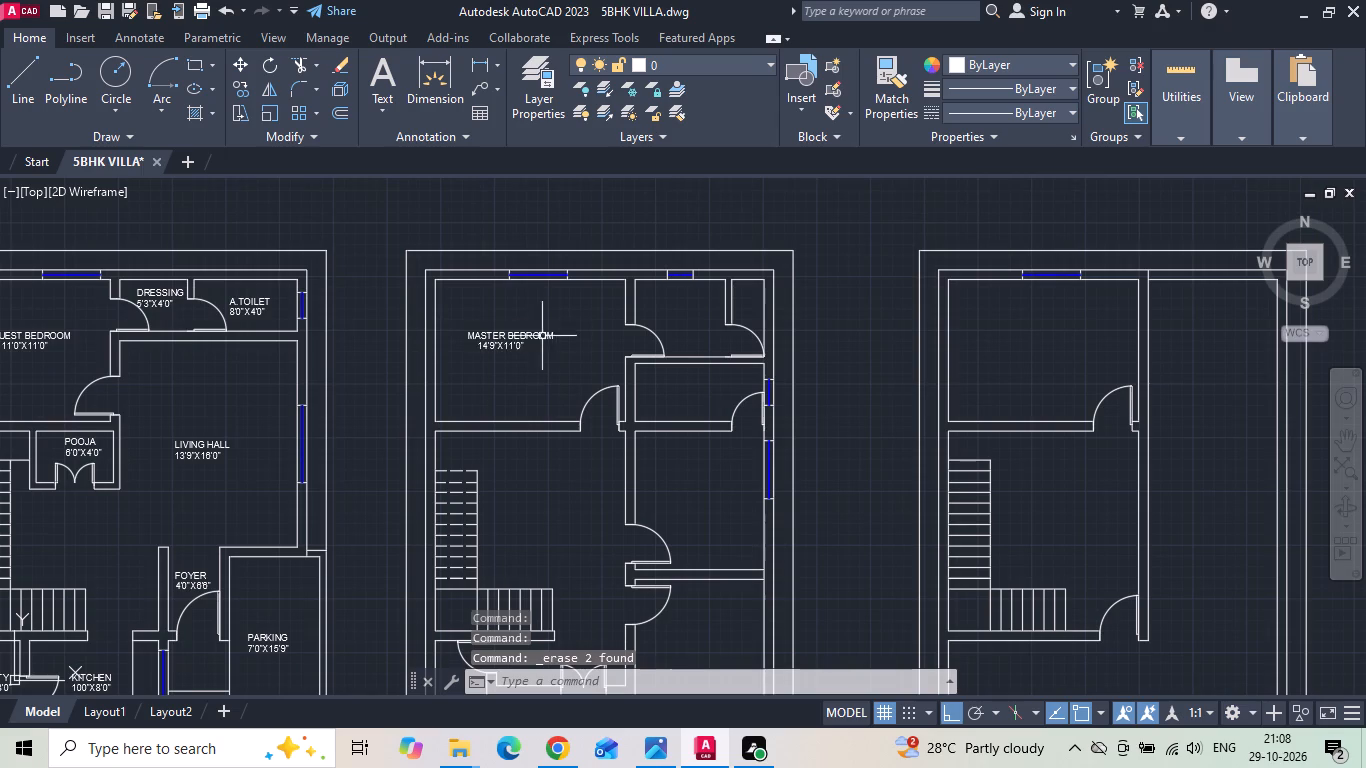
left_click(249, 298)
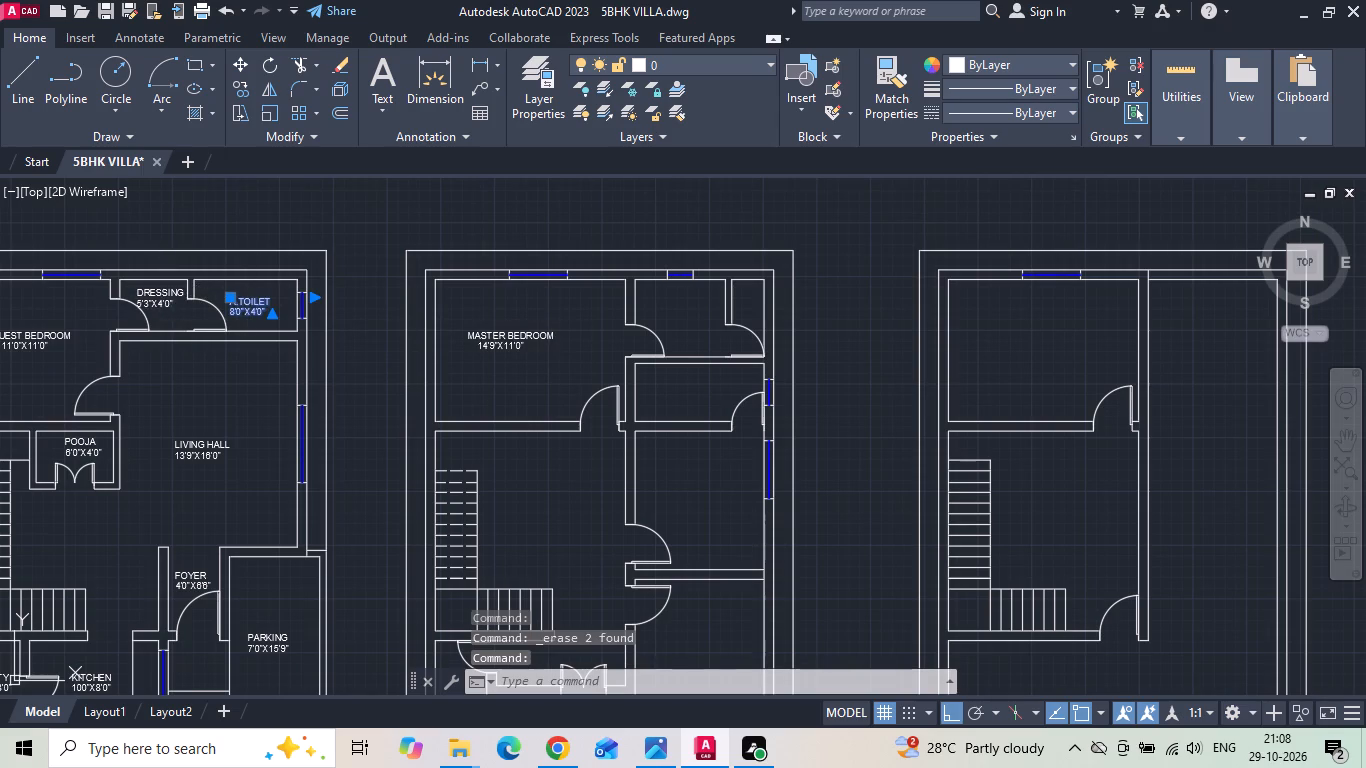
left_click(162, 286)
right_click(162, 286)
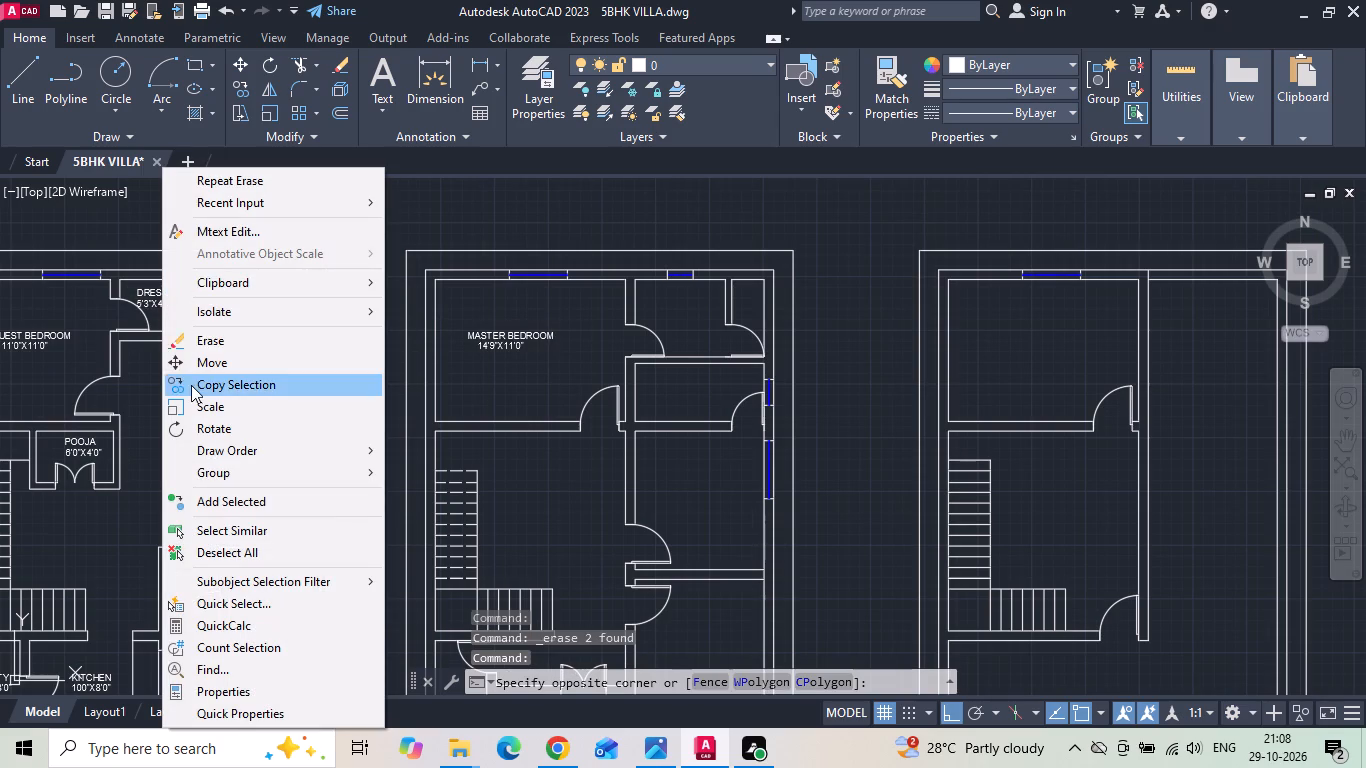
left_click(191, 385)
left_click_drag(217, 310, 273, 313)
scroll(742, 312, "up", 2)
left_click(514, 302)
key("Escape")
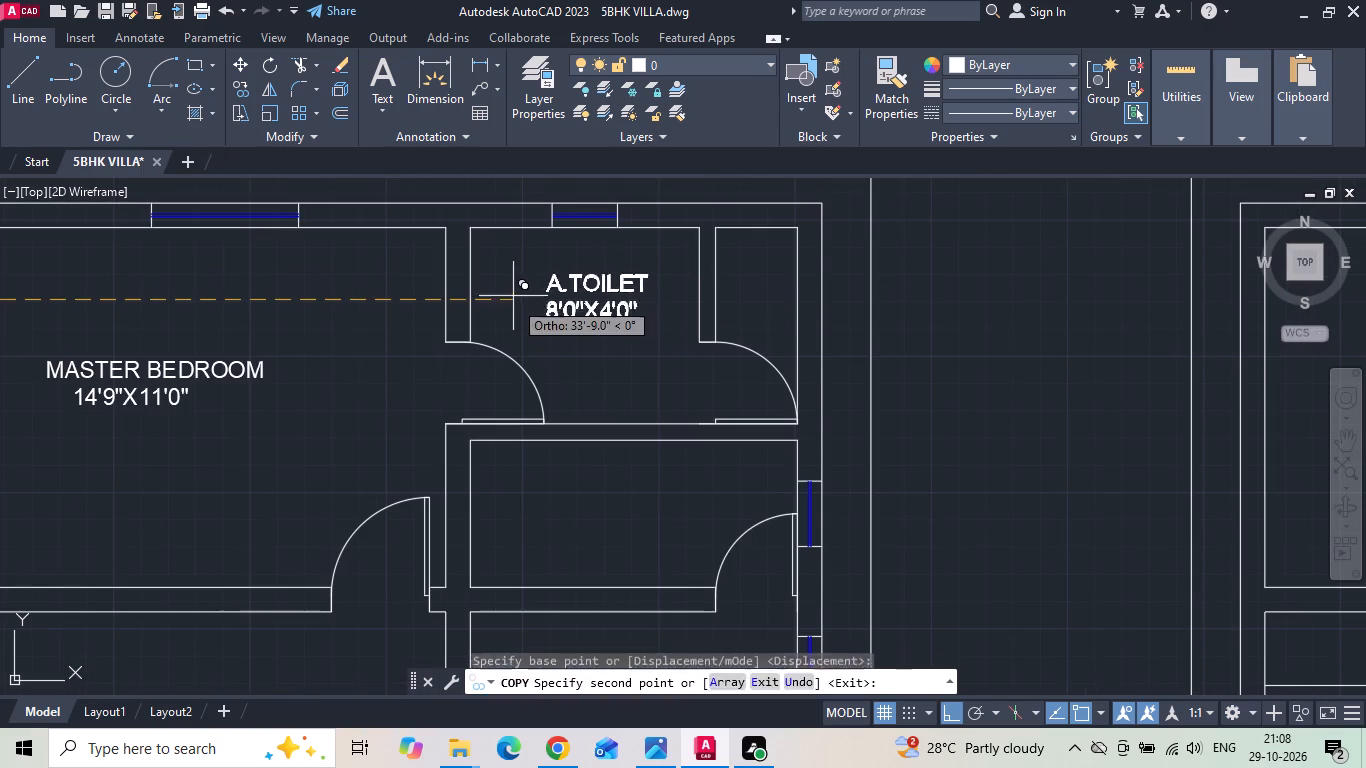
Add linear dimensions for the first-floor attached toilet's inside width and depth.
left_click(478, 67)
left_click(475, 255)
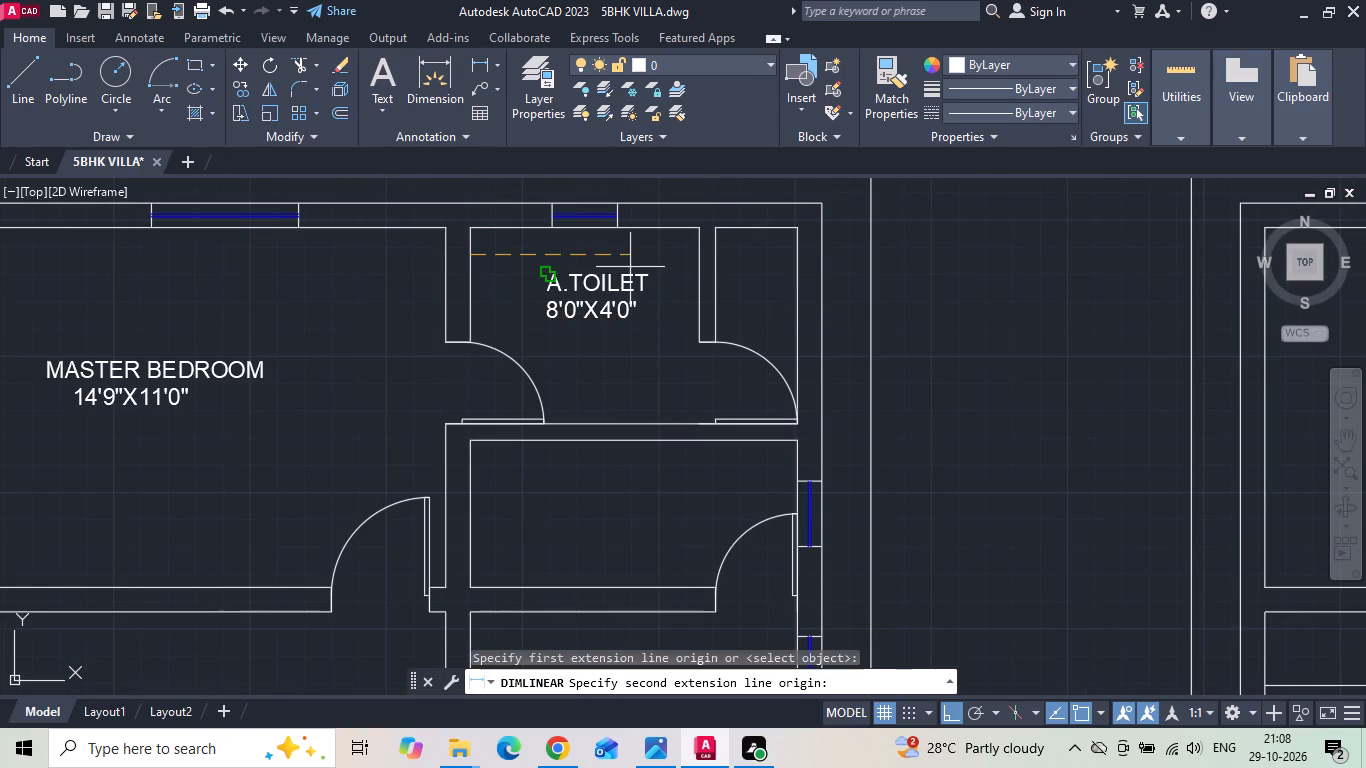
left_click(697, 257)
left_click(680, 256)
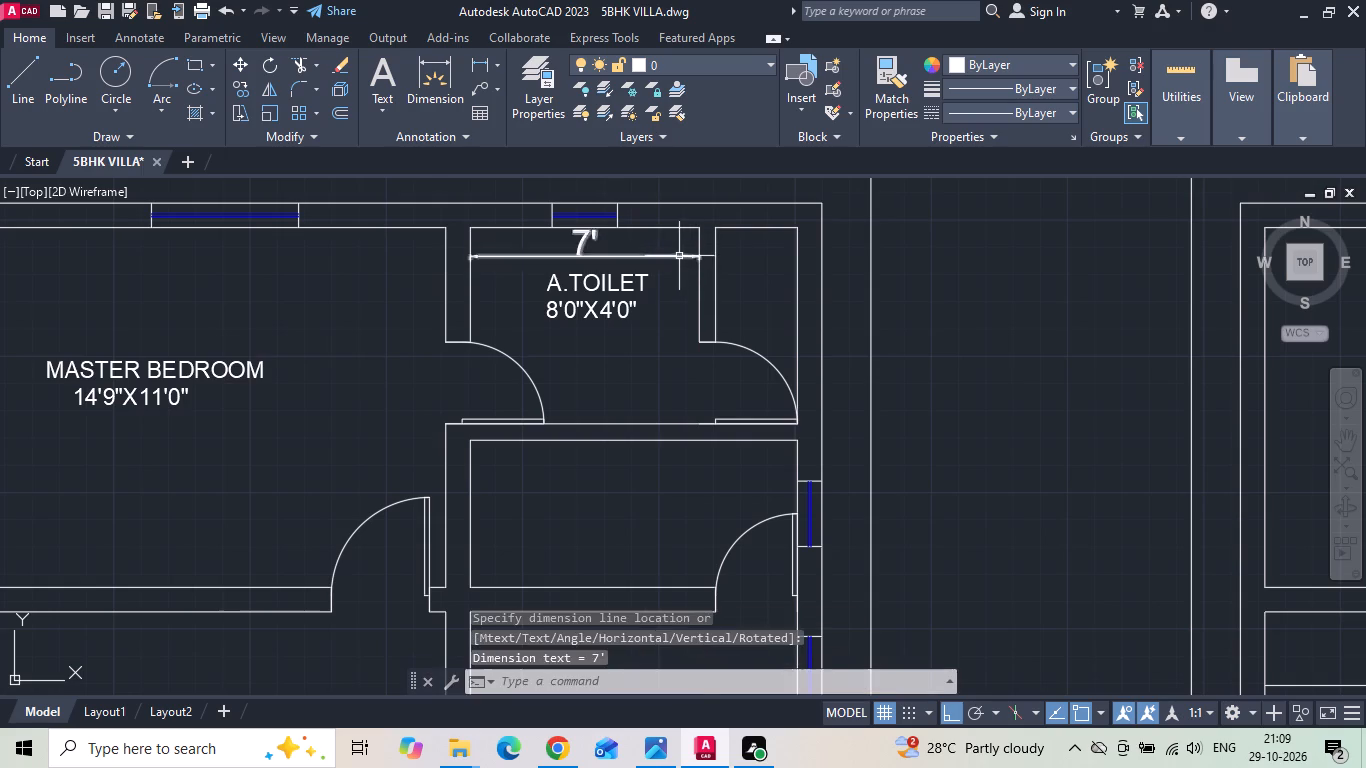
key("space")
left_click_drag(672, 223, 667, 246)
left_click(675, 421)
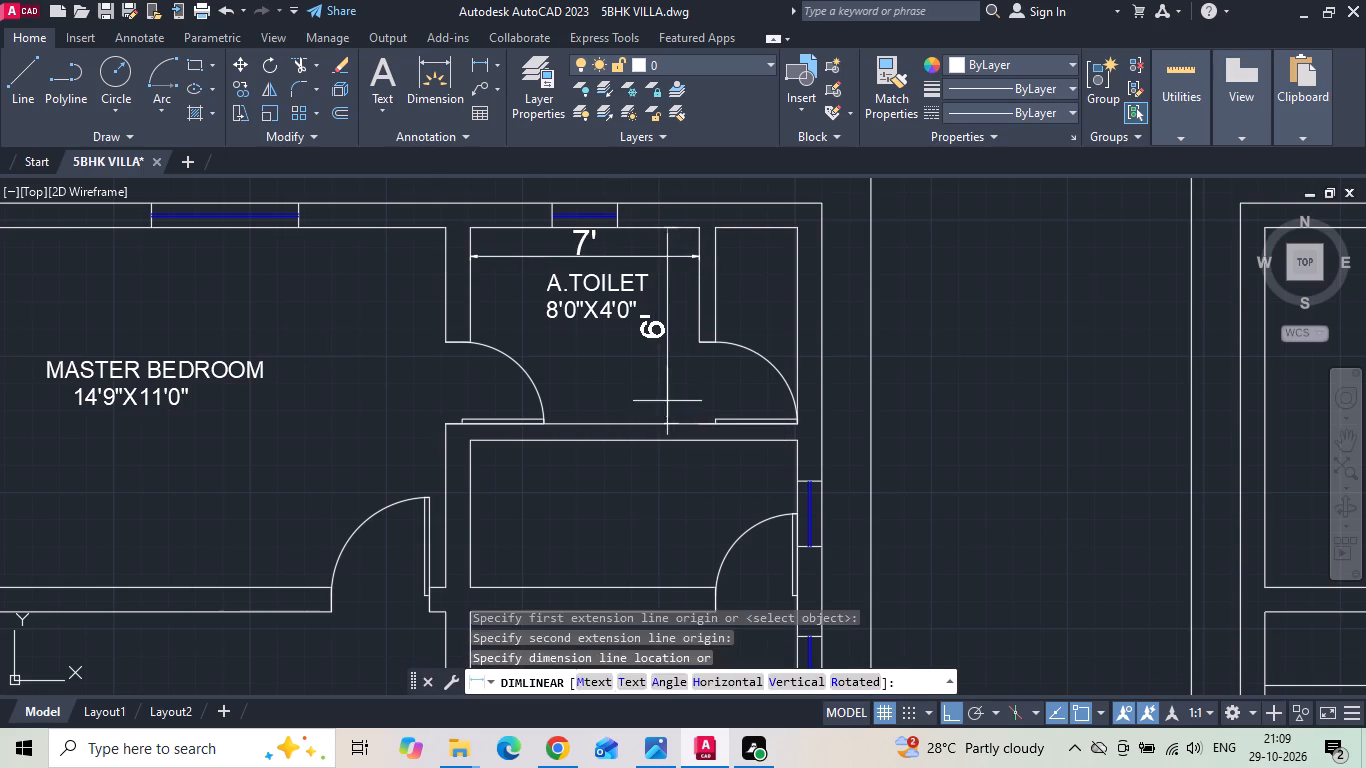
left_click(667, 401)
Set the size in the first-floor A.TOILET label to 7'0"X6'0".
double_click(614, 305)
left_click(610, 310)
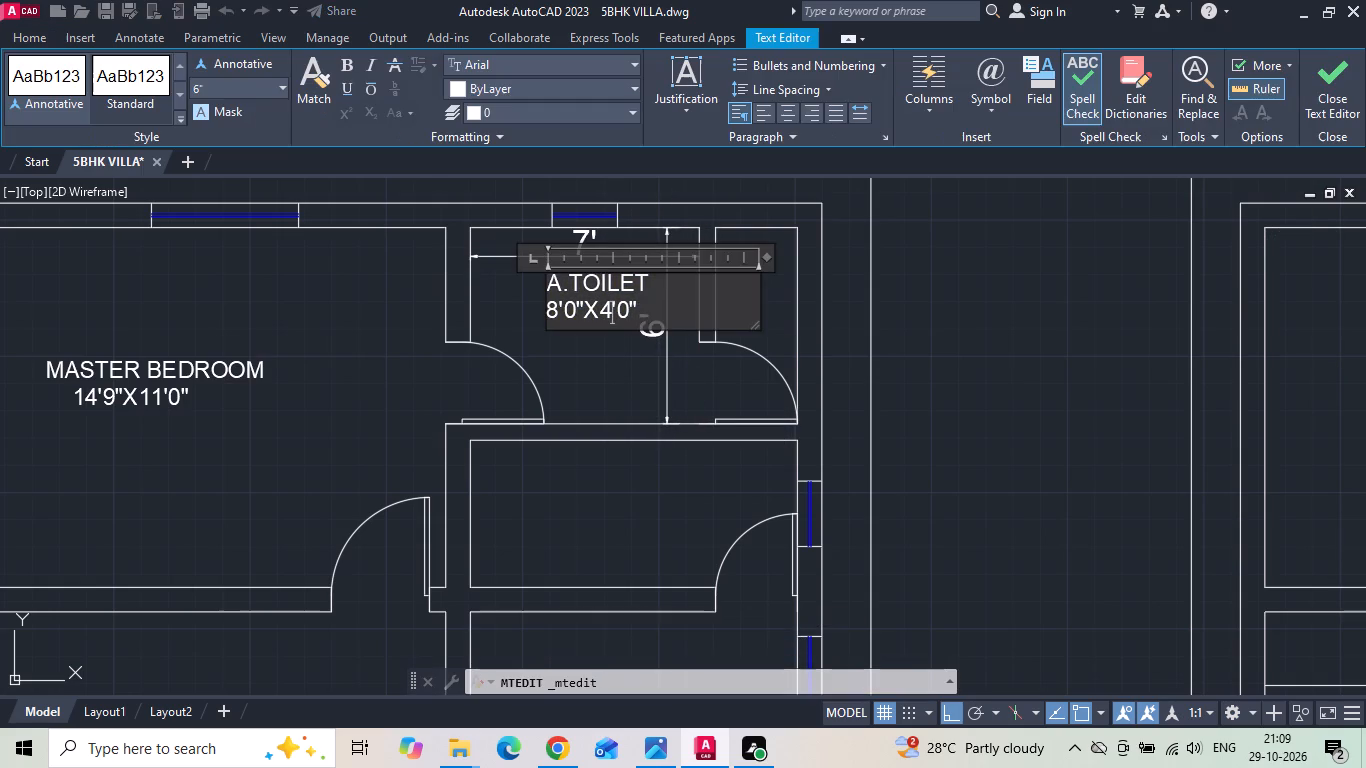
key("BackSpace")
key("6")
left_click(555, 309)
key("BackSpace")
key("7")
left_click(562, 366)
Copy the first-floor A.TOILET label horizontally into the narrow compartment beside that toilet.
left_click_drag(582, 263, 576, 272)
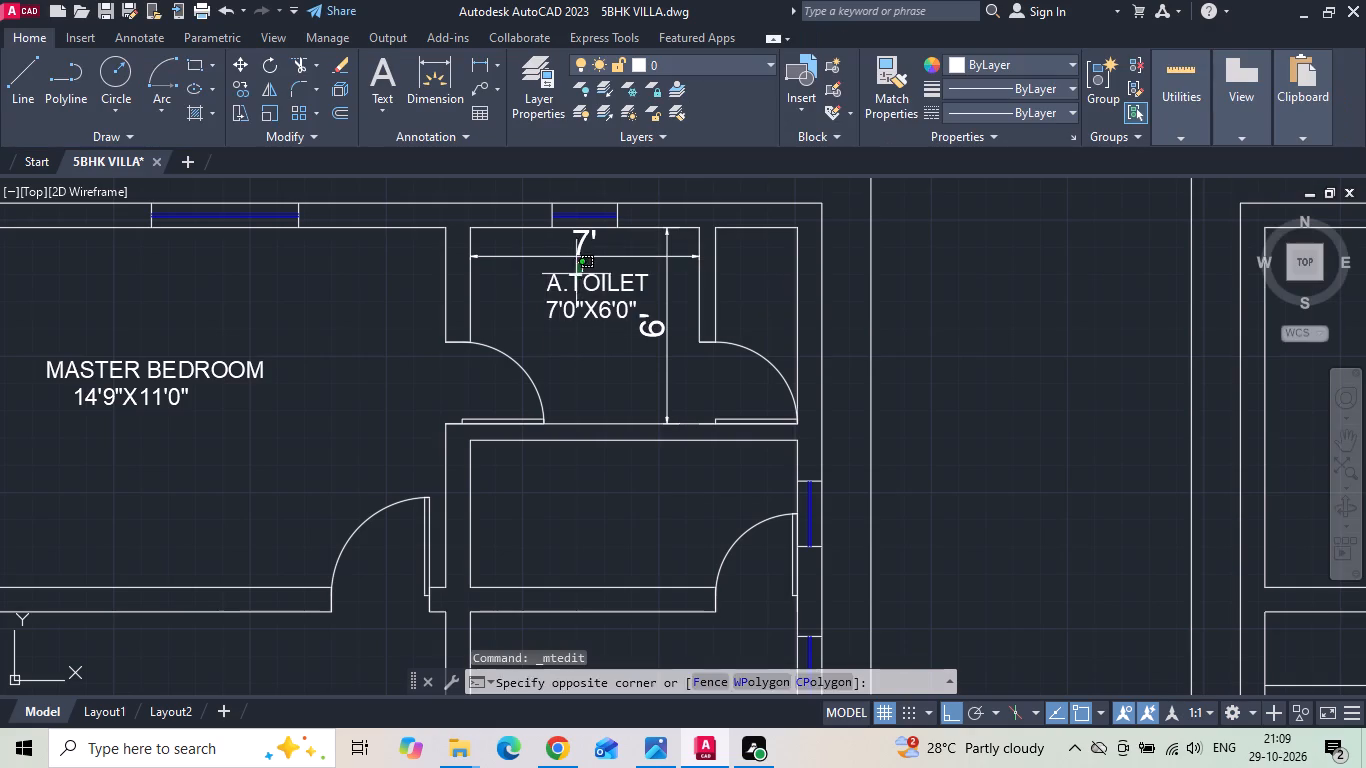
left_click(537, 296)
right_click(537, 296)
left_click(574, 379)
left_click_drag(571, 267, 588, 266)
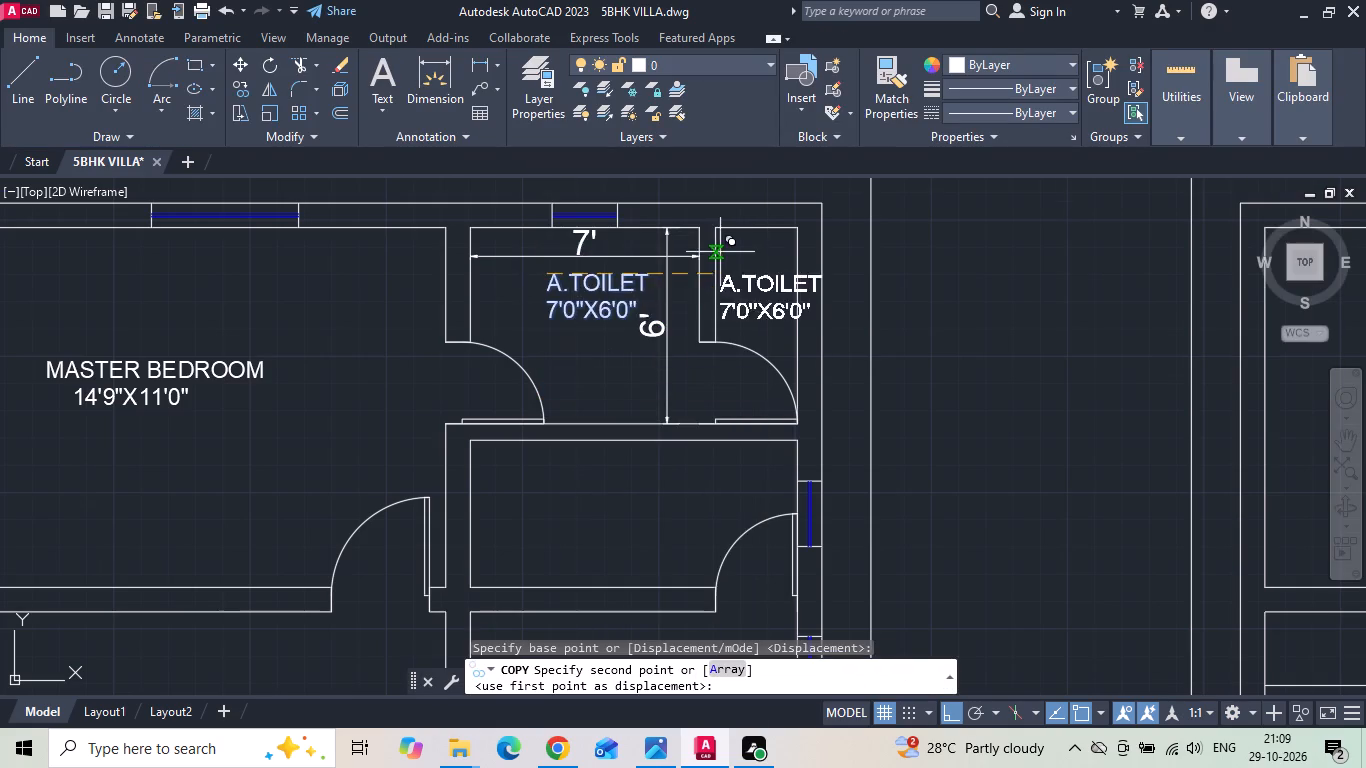
scroll(721, 252, "up", 1)
left_click(720, 265)
key("Escape")
Change the copied label in the narrow compartment to WET with size 3'0"X6'0", indenting the name to centre it above the size.
double_click(828, 285)
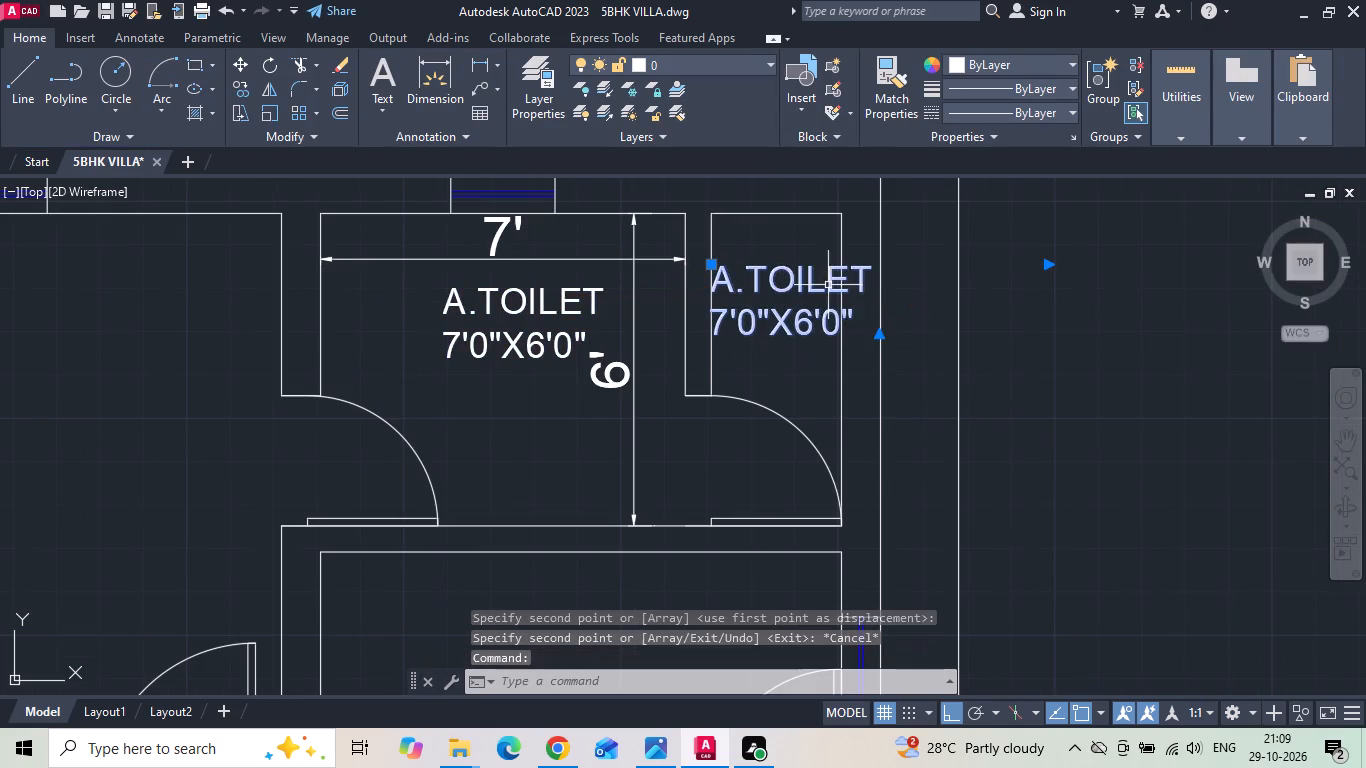
left_click_drag(865, 285, 652, 291)
key("BackSpace")
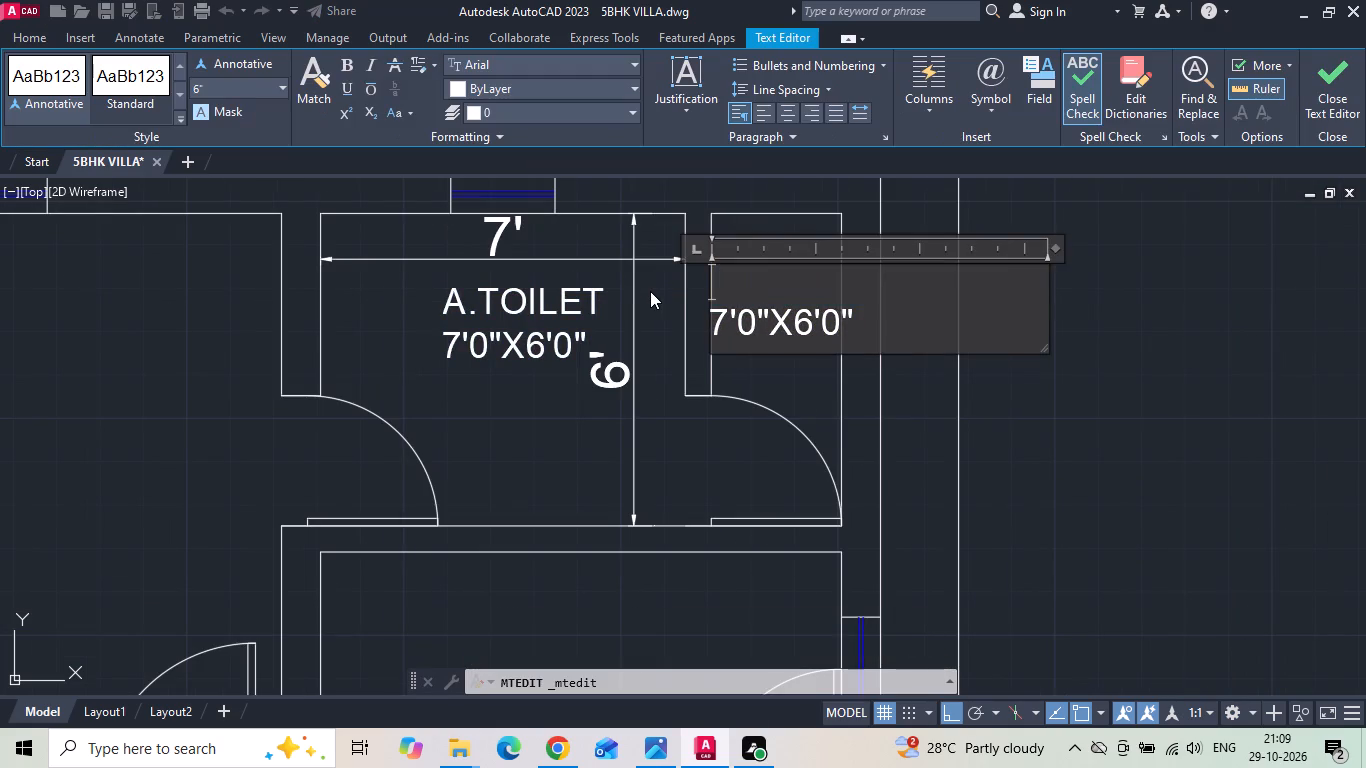
type("WET")
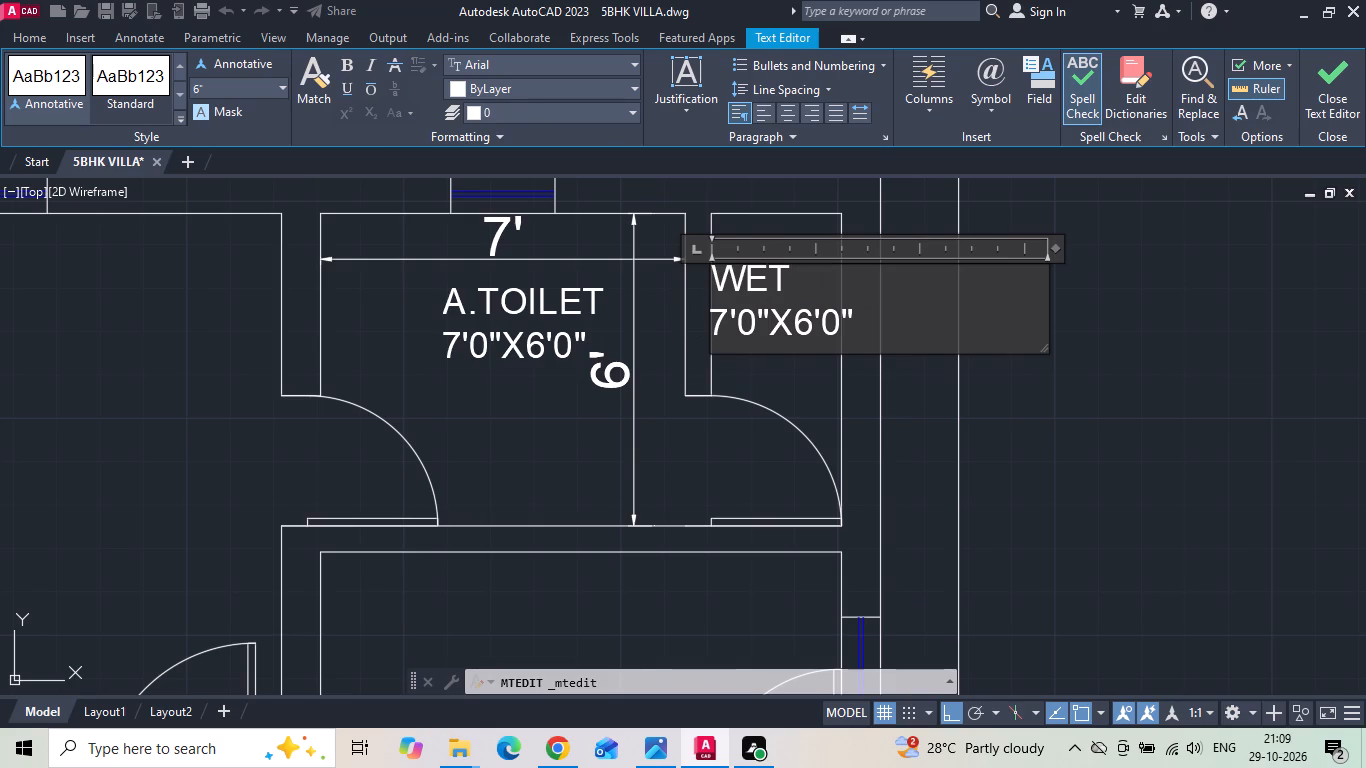
left_click(723, 338)
key("BackSpace")
key("3")
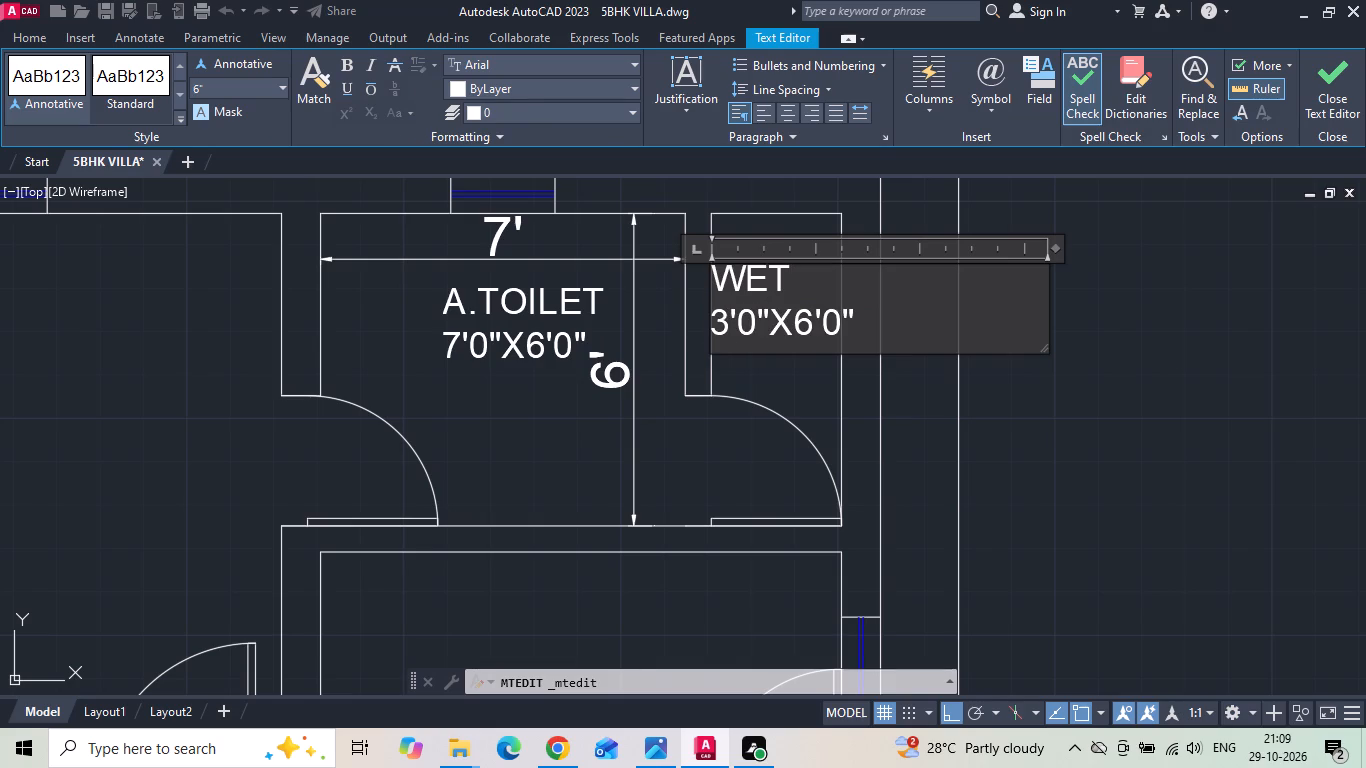
left_click(720, 283)
key("space")
key("space")
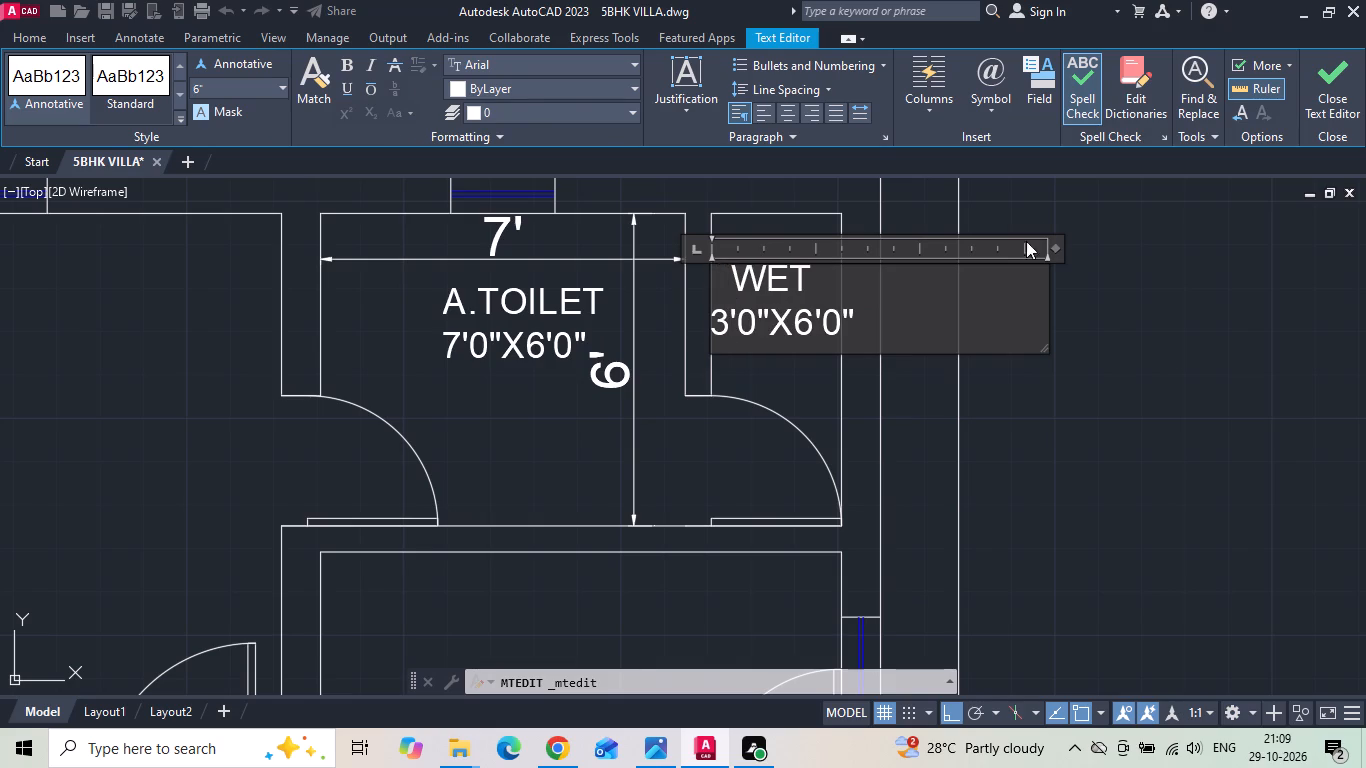
left_click(1043, 225)
Set the text height of the whole WET label to 5".
double_click(751, 322)
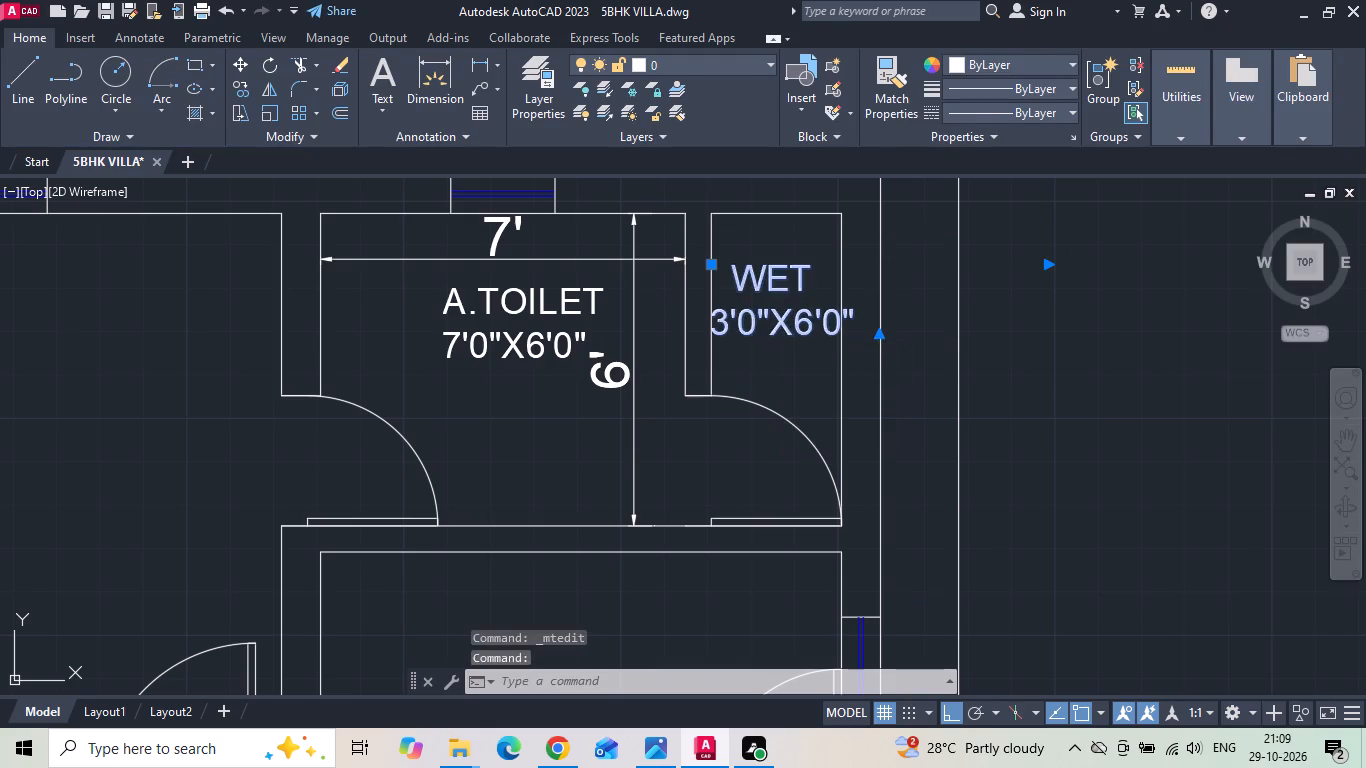
key("ctrl+a")
left_click(251, 92)
type("5\"")
key("Return")
left_click(980, 450)
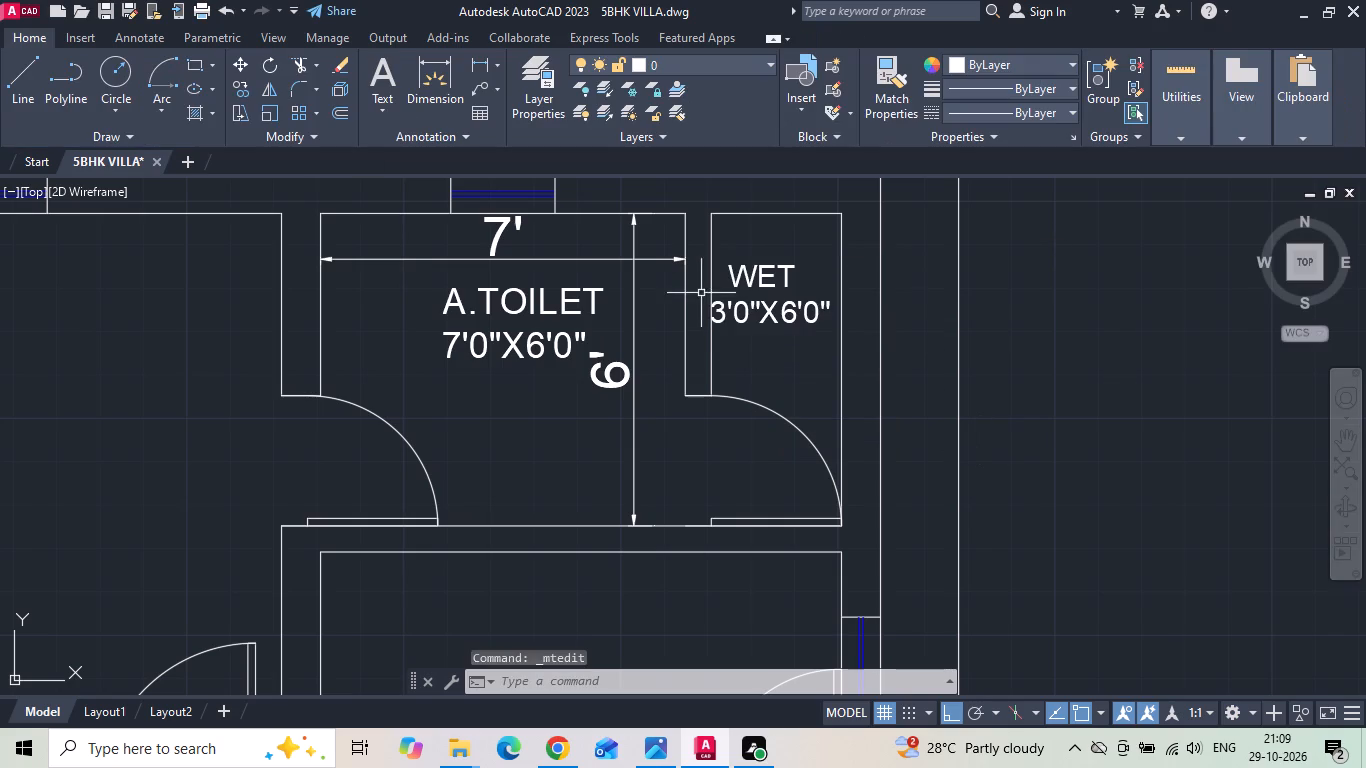
Move the WET label slightly to the right within its compartment.
left_click(759, 279)
right_click(760, 278)
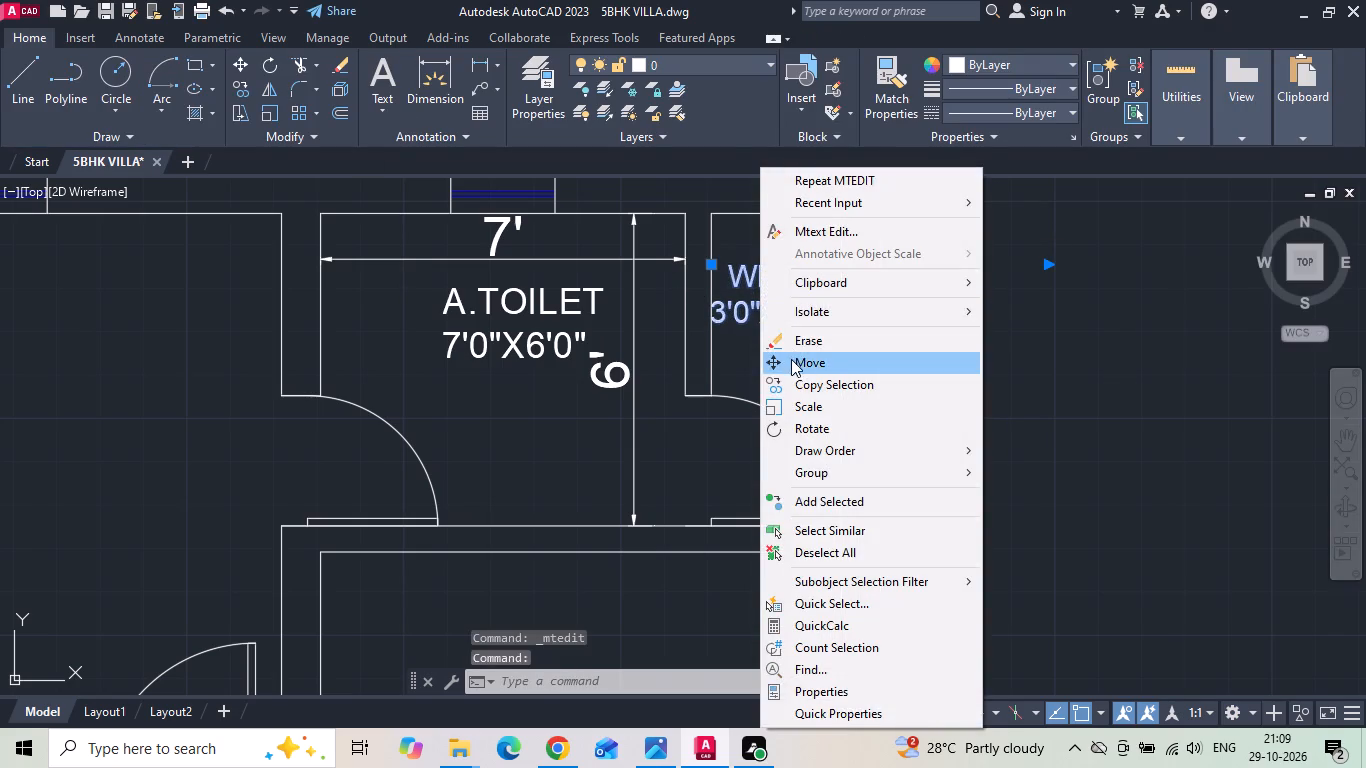
left_click(791, 359)
left_click(1035, 338)
left_click(1047, 338)
Erase the two linear dimensions inside the first-floor toilet beside the master bedroom.
left_click_drag(669, 274, 659, 274)
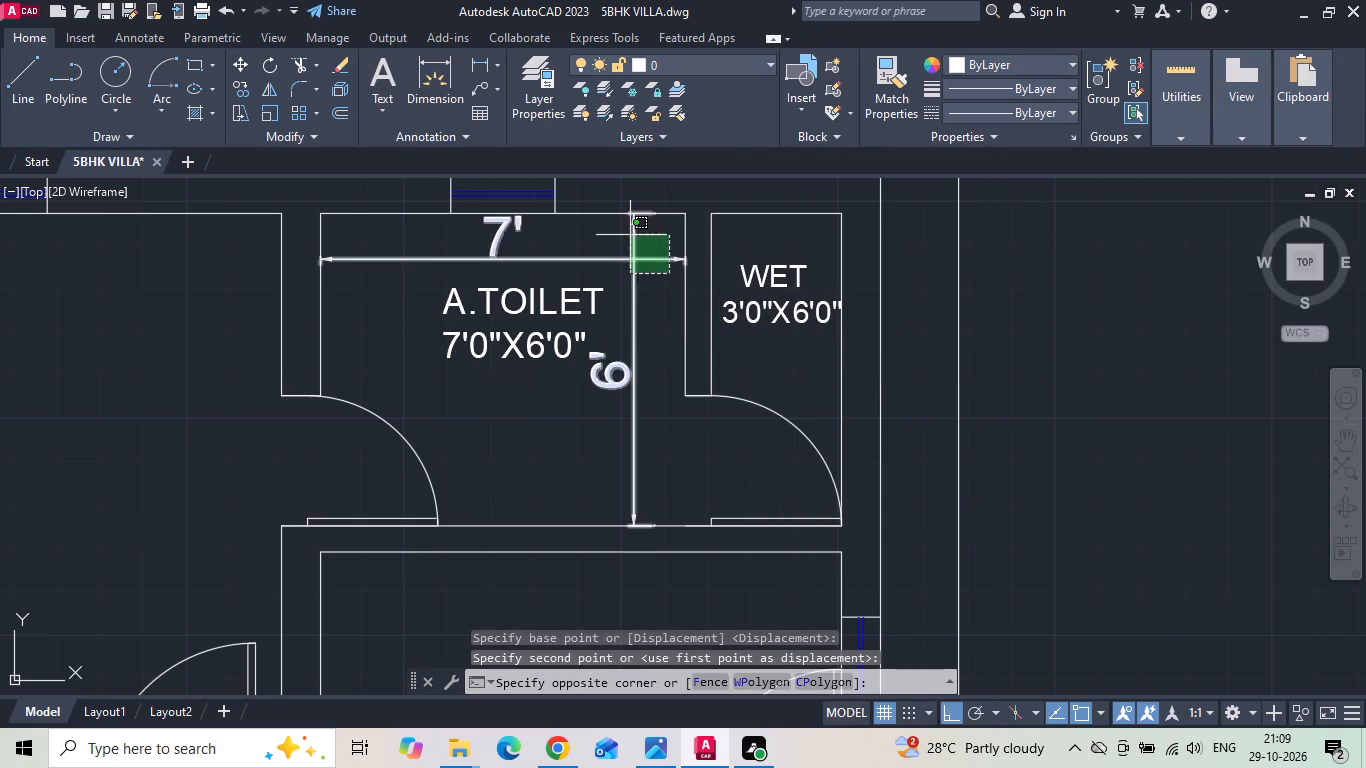
left_click(630, 235)
key("Delete")
Copy the first-floor A.TOILET label straight down into the second toilet directly below it.
scroll(631, 236, "down", 2)
left_click(616, 267)
right_click(616, 267)
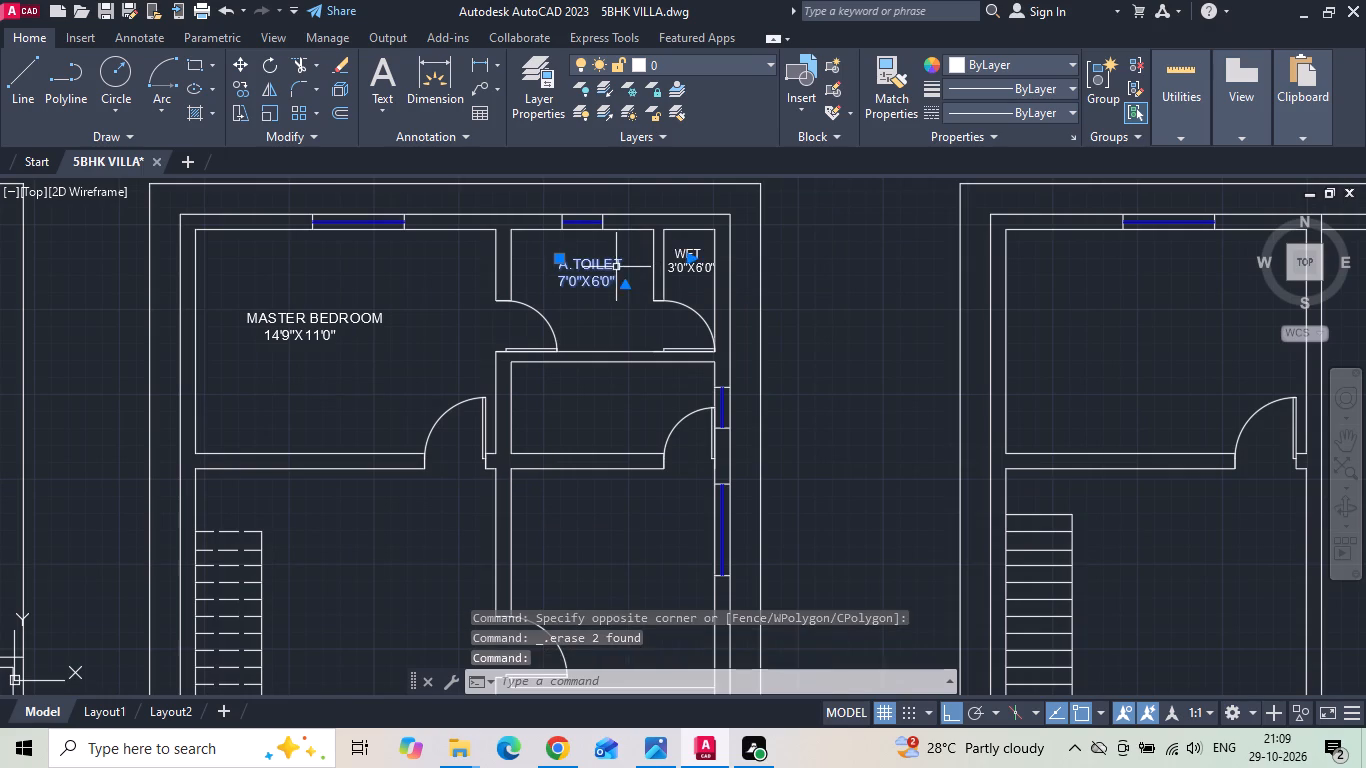
left_click(656, 386)
left_click_drag(592, 321, 592, 330)
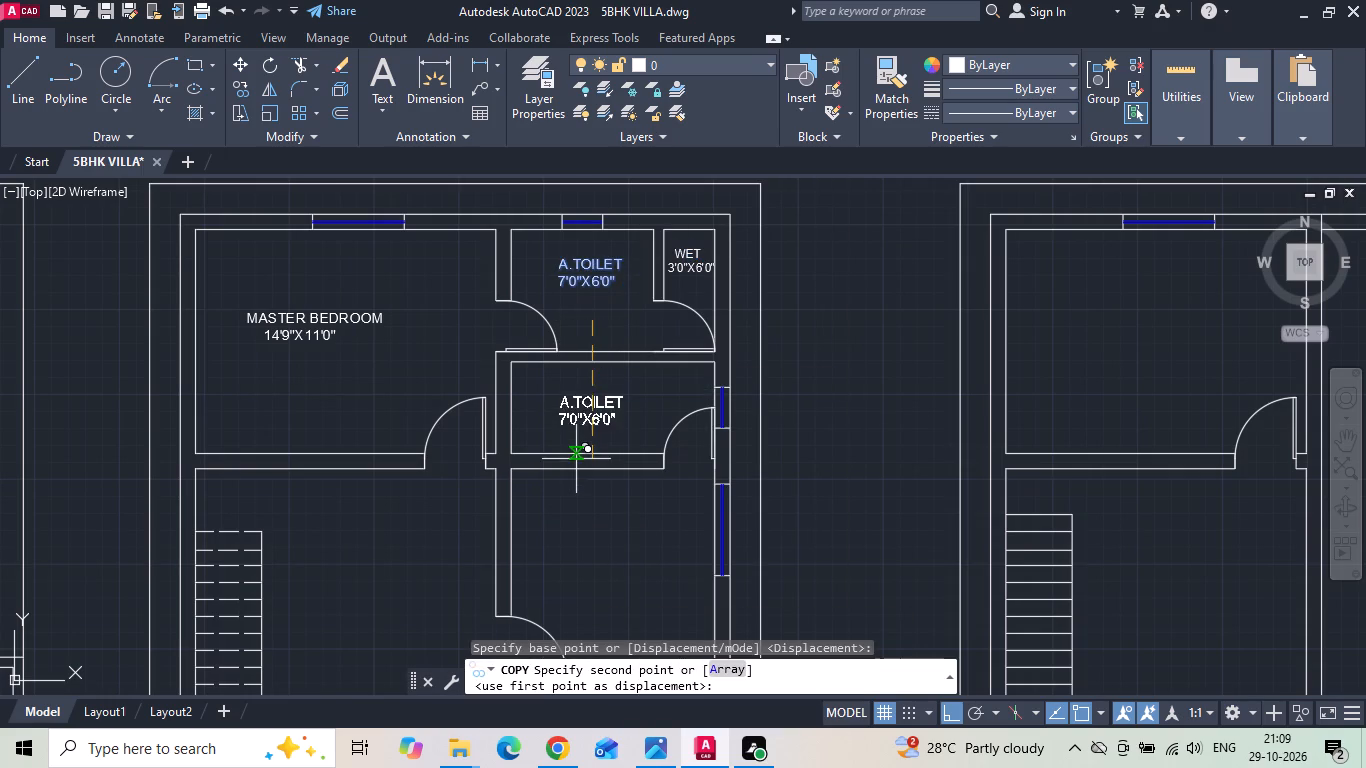
scroll(576, 454, "up", 1)
left_click(576, 454)
key("Escape")
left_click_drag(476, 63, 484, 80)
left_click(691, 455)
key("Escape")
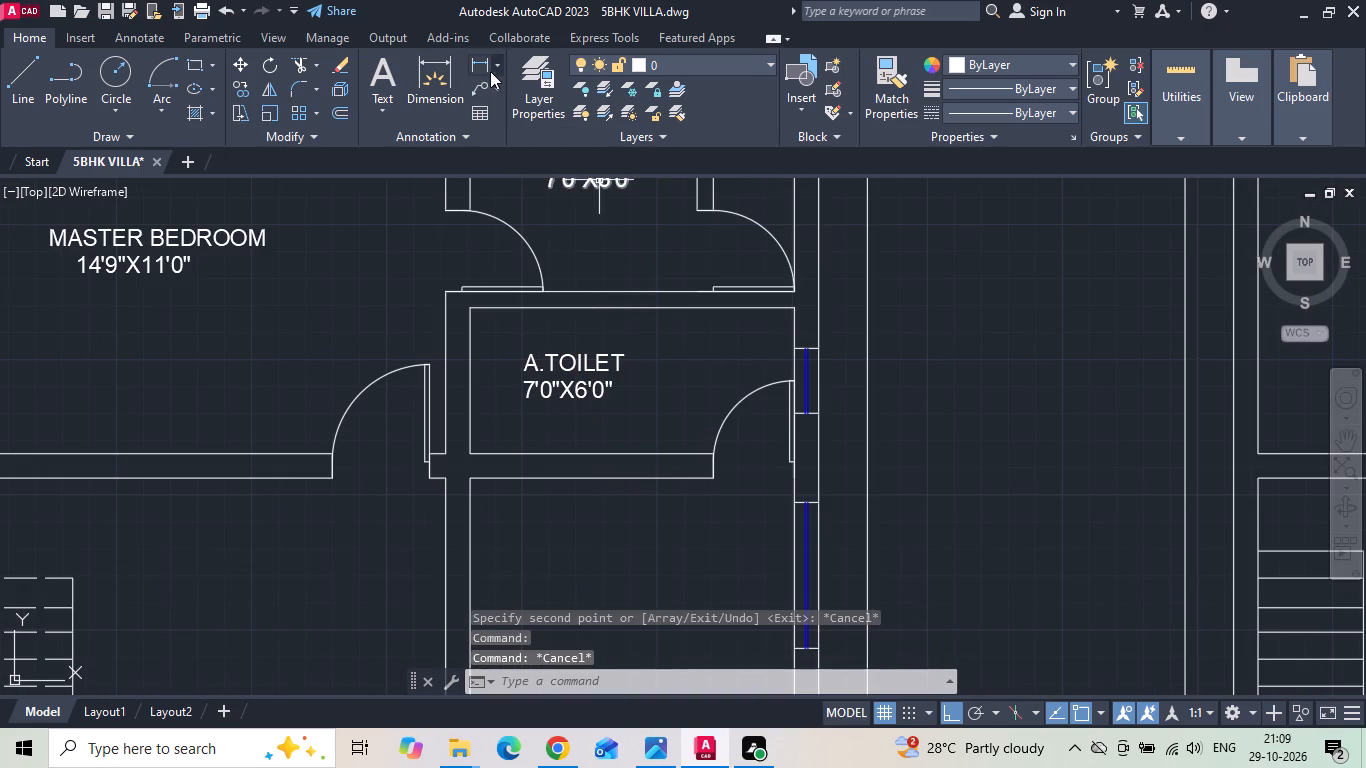
Add a vertical linear dimension for the inside depth of the lower first-floor toilet.
left_click(480, 64)
left_click(639, 317)
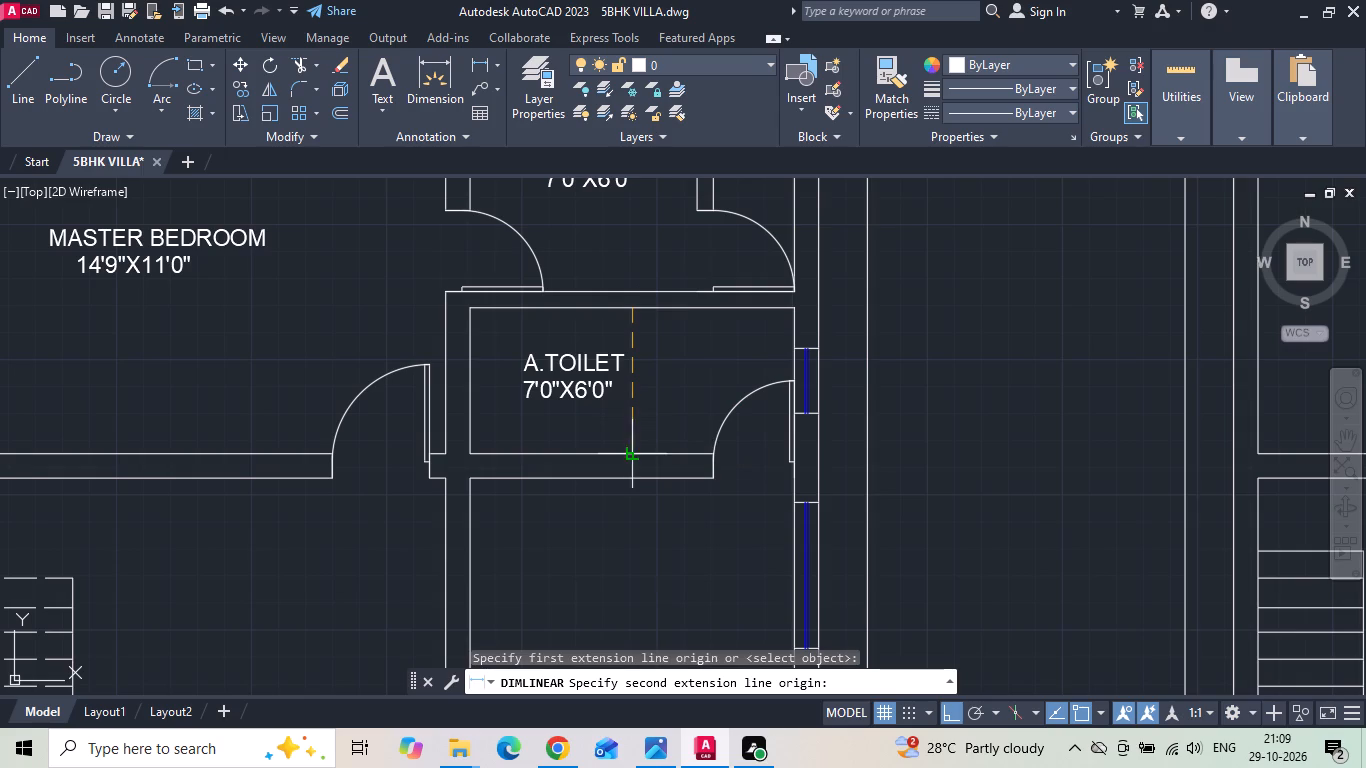
left_click_drag(626, 455, 639, 449)
left_click(683, 404)
Set the size in the lower first-floor A.TOILET label to 10'0"X4'6".
double_click(605, 396)
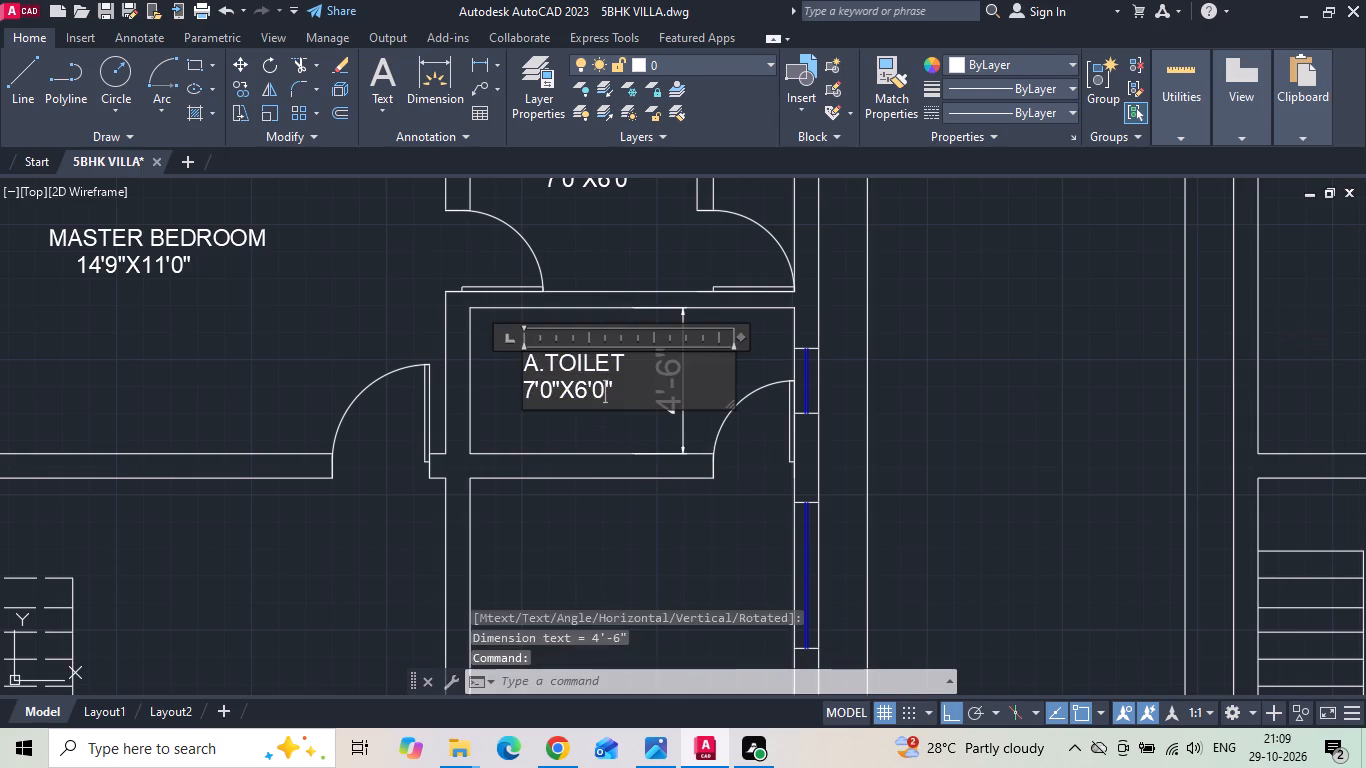
left_click(586, 394)
key("BackSpace")
key("4")
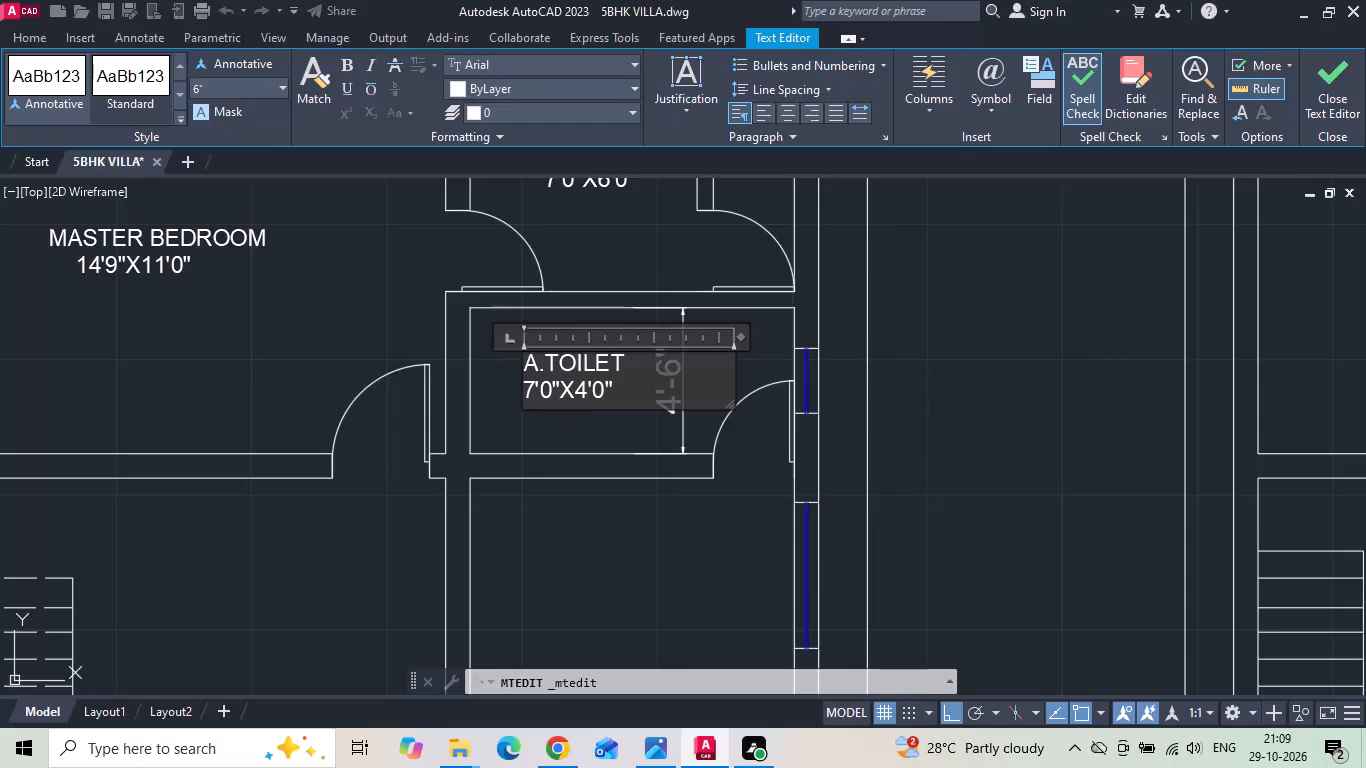
left_click(598, 394)
left_click(600, 394)
key("BackSpace")
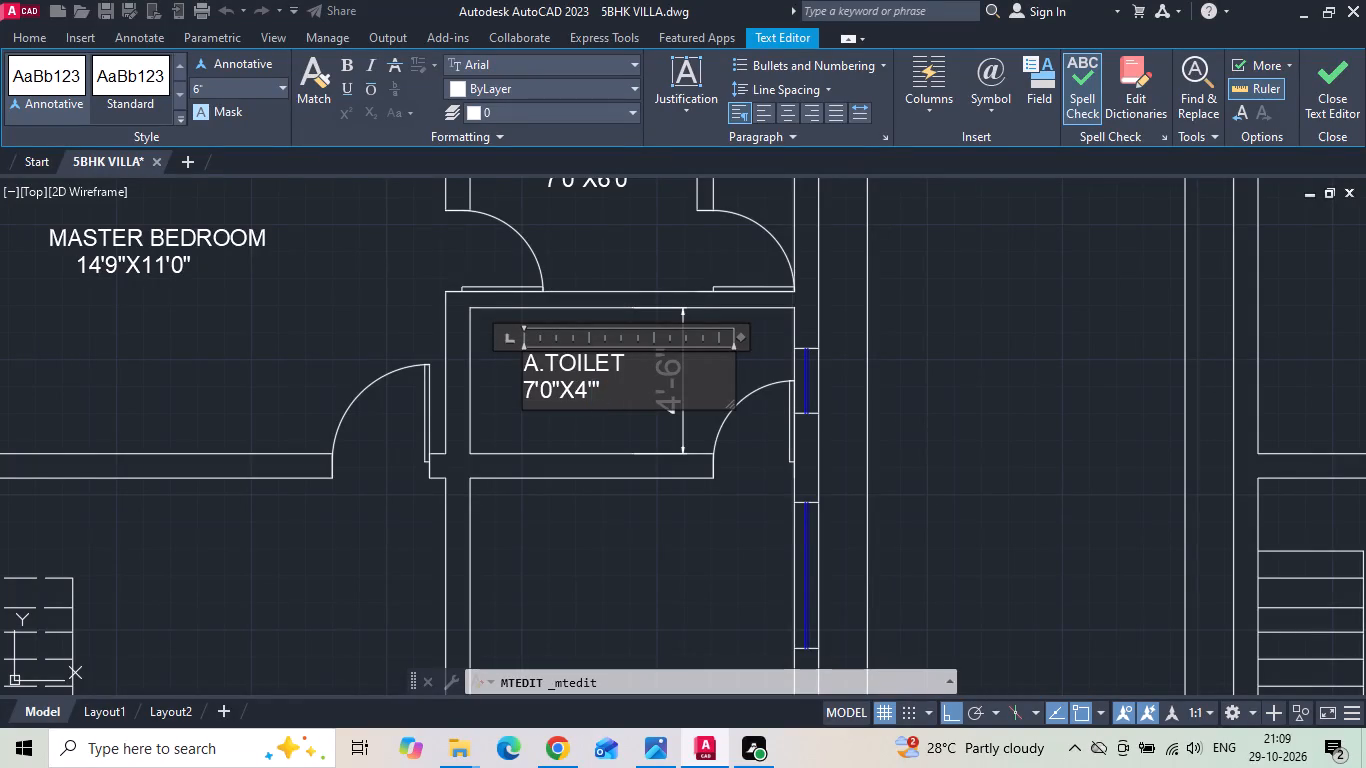
key("6")
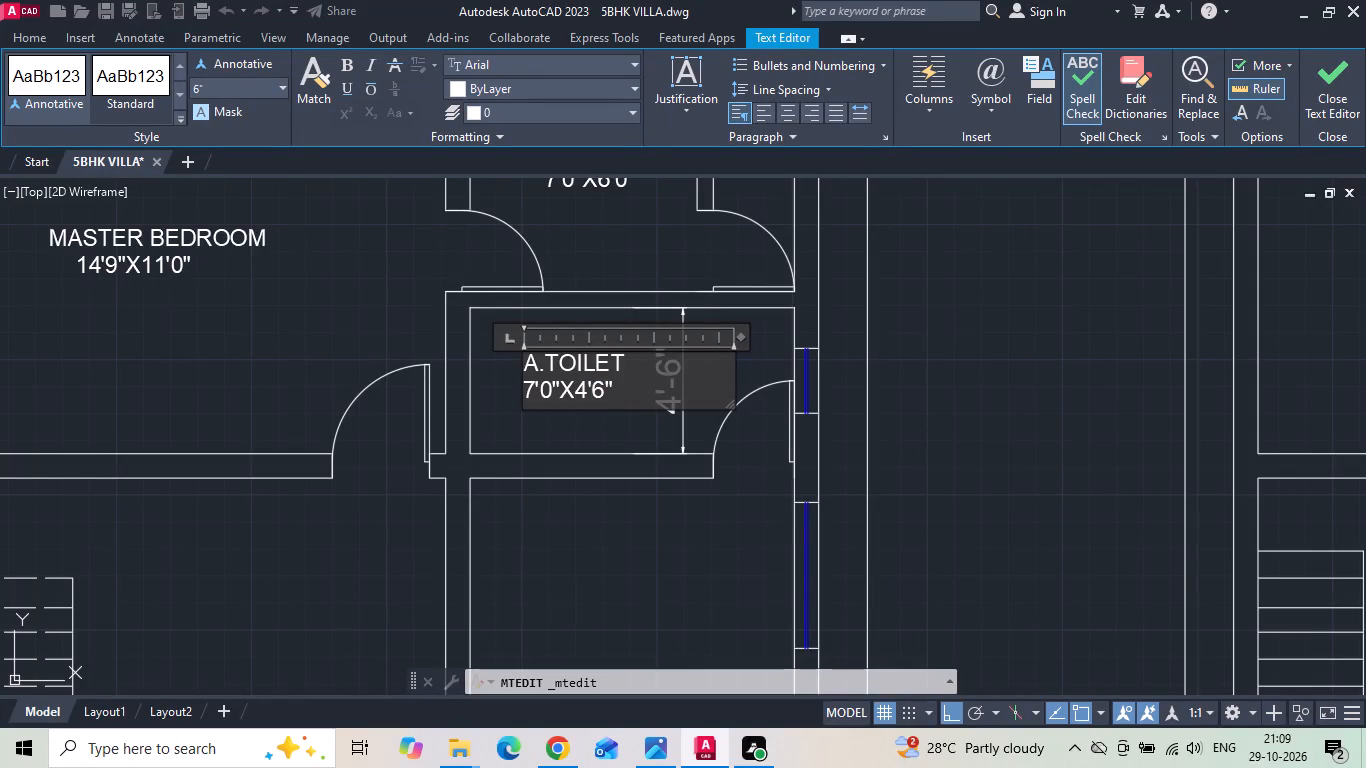
left_click(531, 395)
key("BackSpace")
type("10")
key("Return")
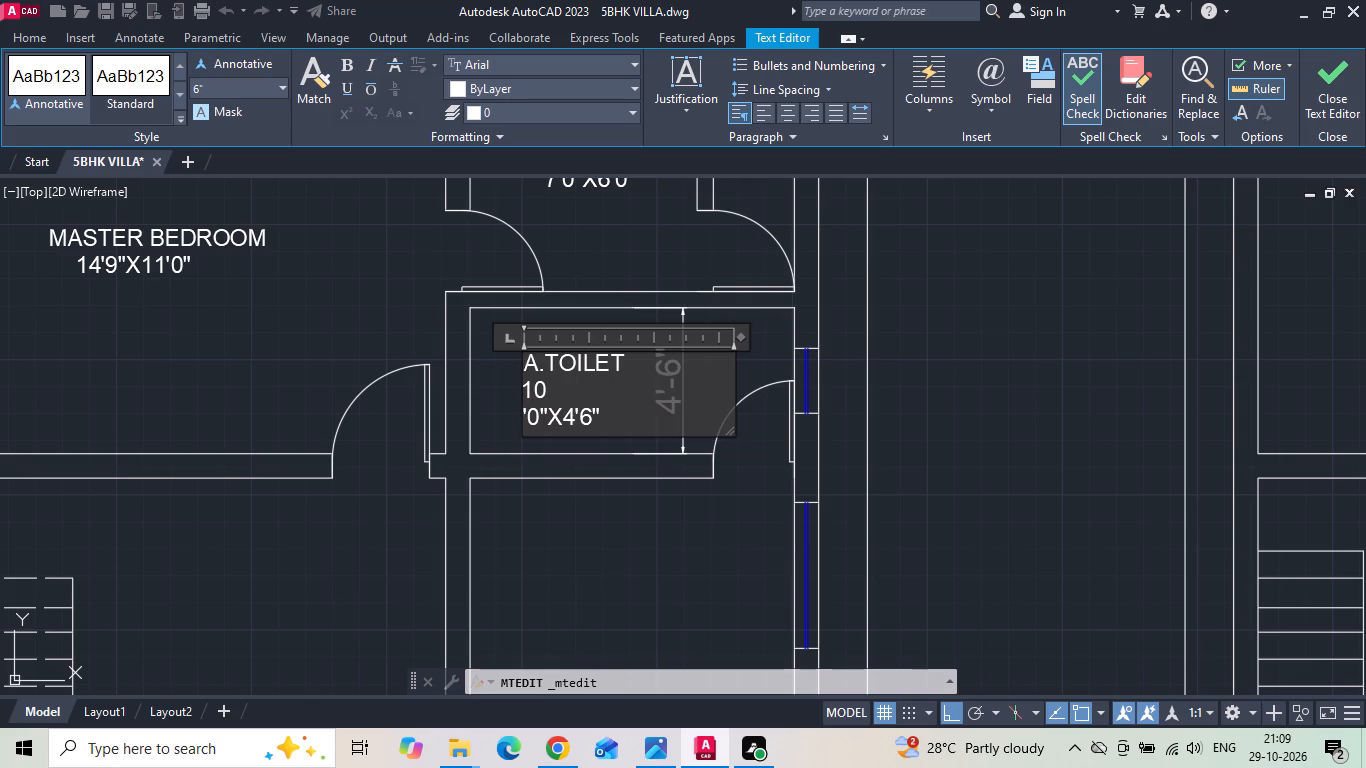
key("ctrl+z")
key("1")
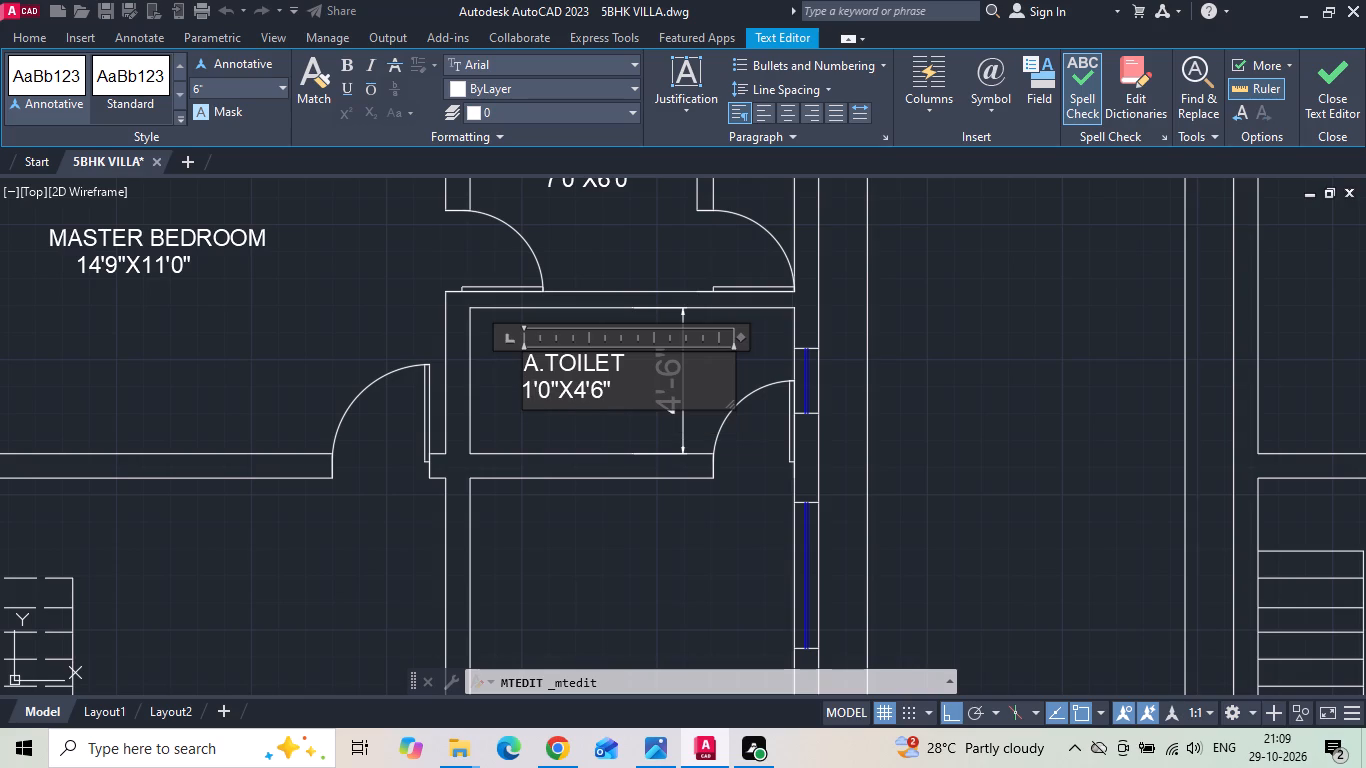
key("0")
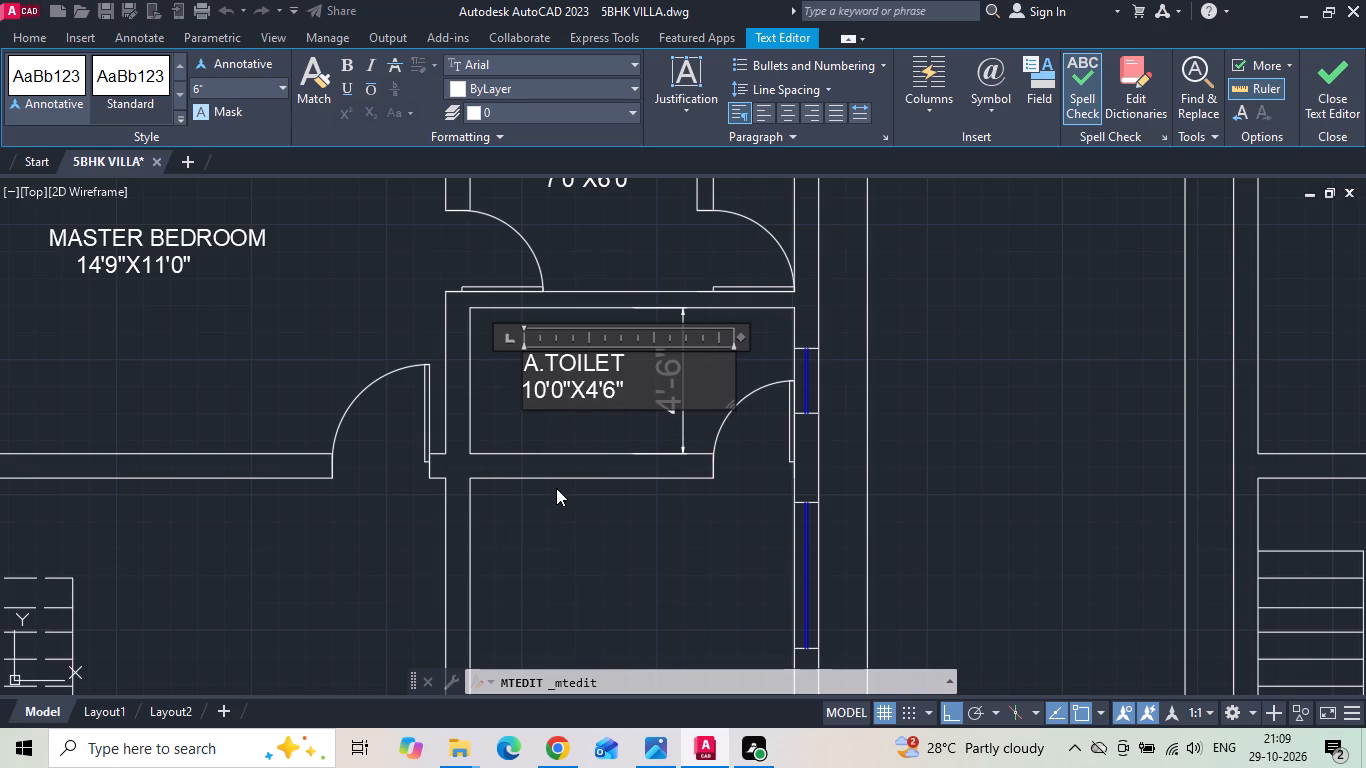
left_click(352, 275)
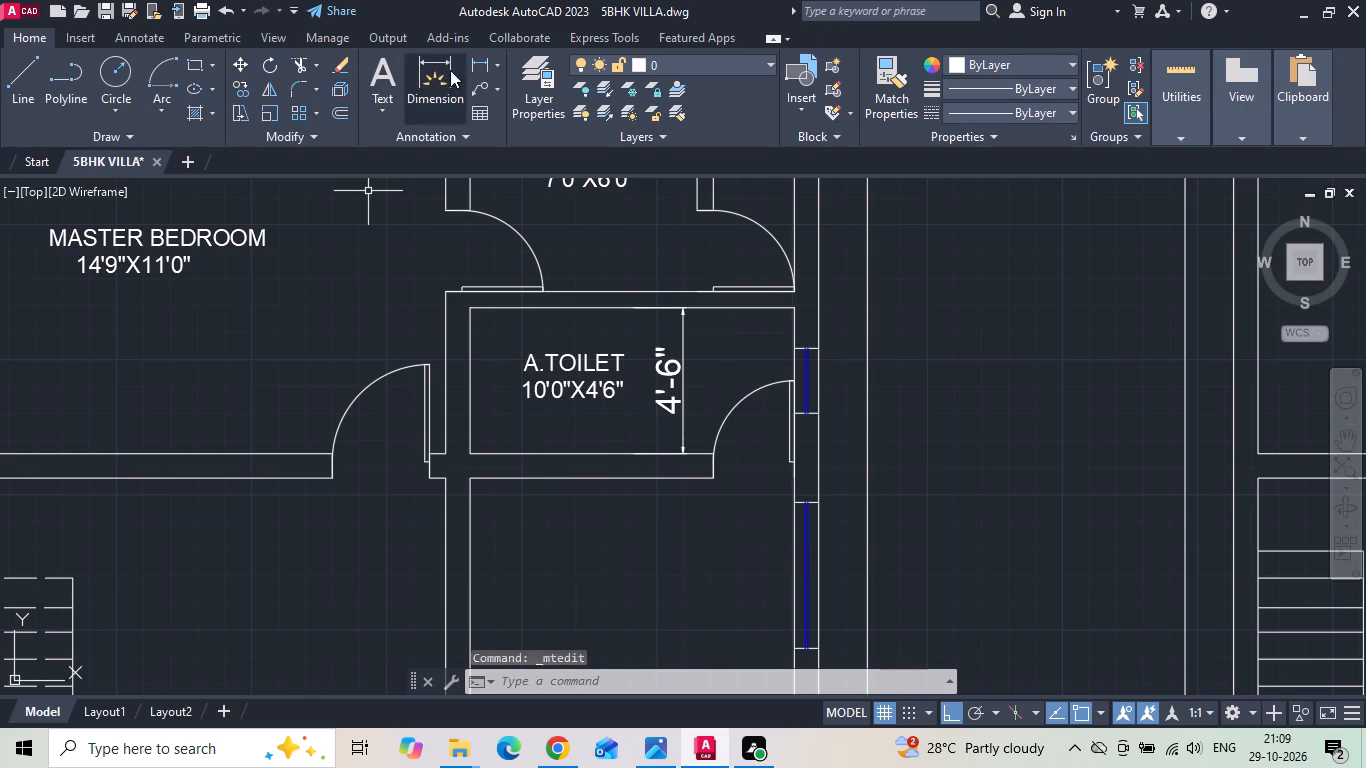
Check the inside width between the walls just below the lower first-floor toilet with a temporary linear dimension.
left_click(471, 62)
left_click(473, 528)
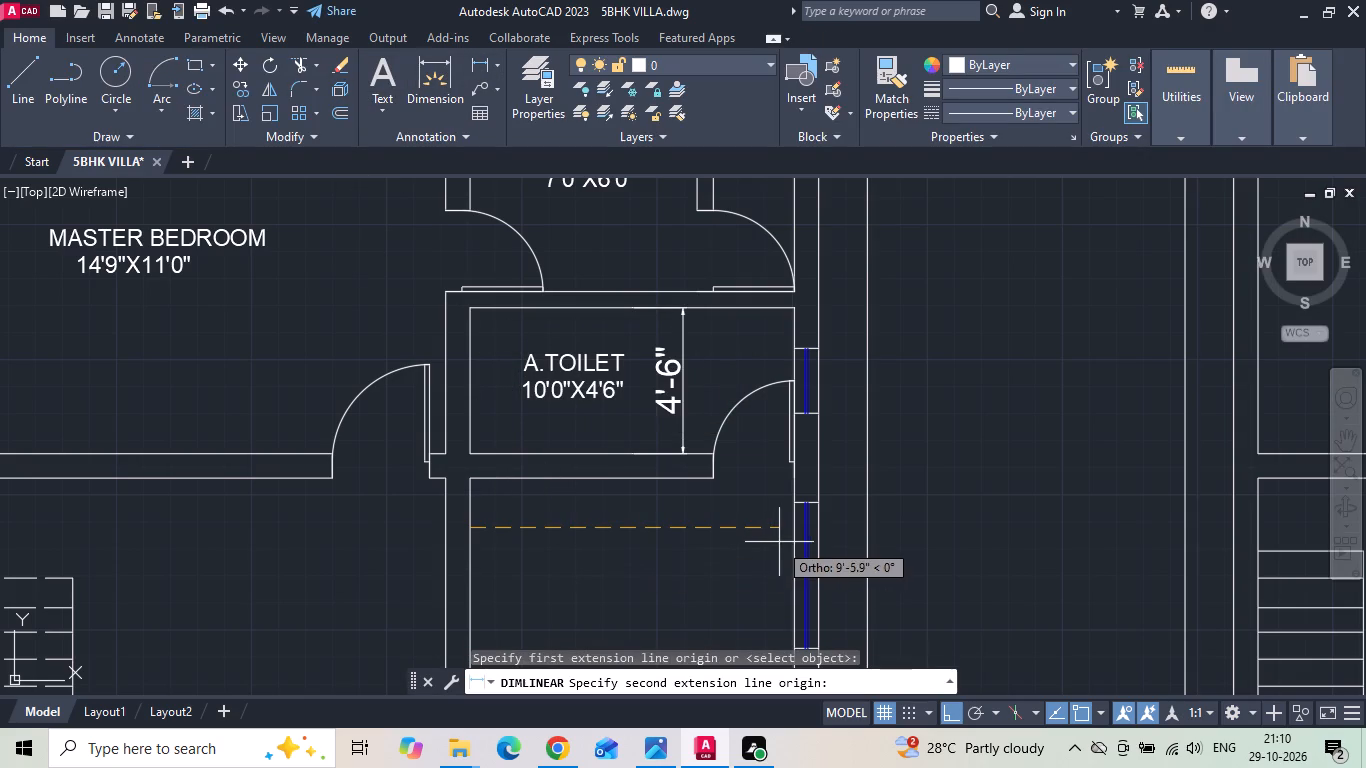
left_click(790, 537)
key("Escape")
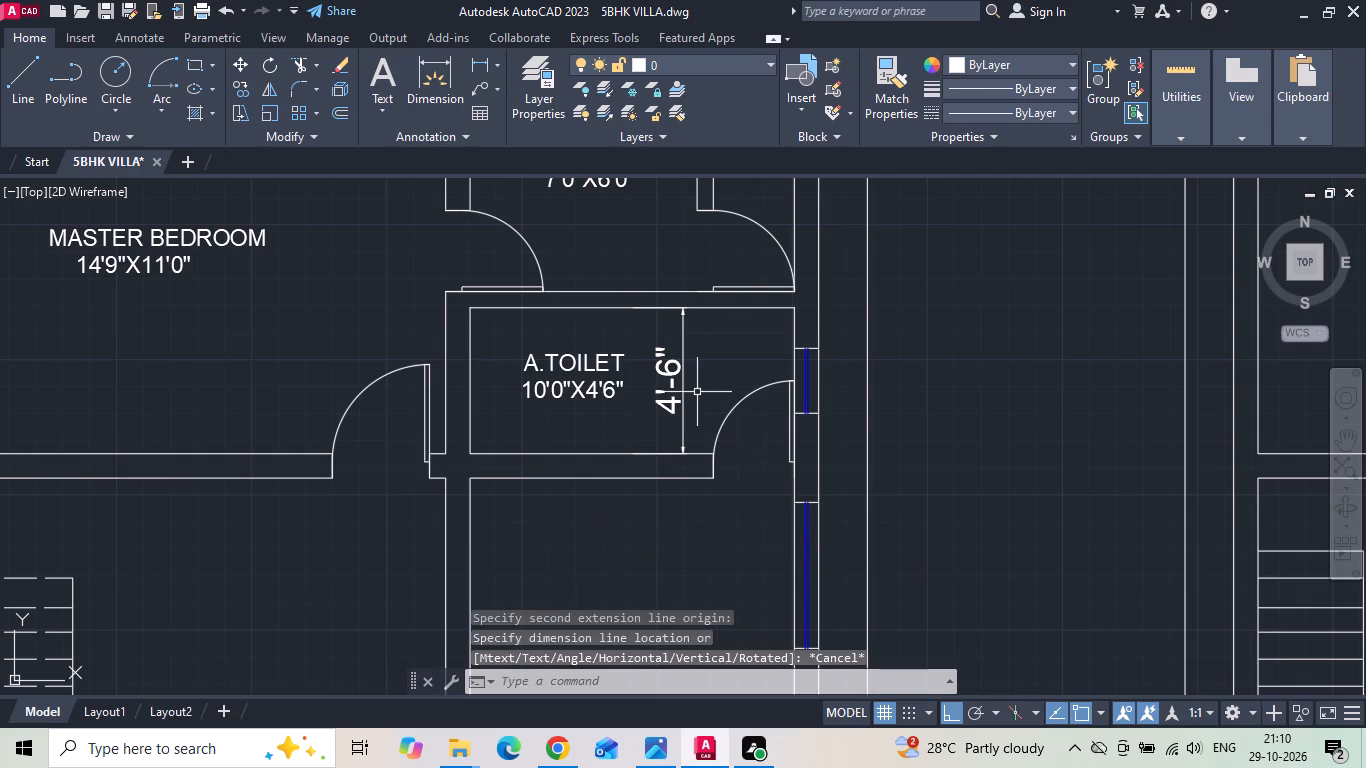
Erase the depth dimension inside the lower first-floor toilet.
left_click(679, 368)
key("Delete")
With Ortho off, copy the first-floor MASTER BEDROOM label into each of the two bedrooms below the lower toilet.
scroll(640, 341, "down", 1)
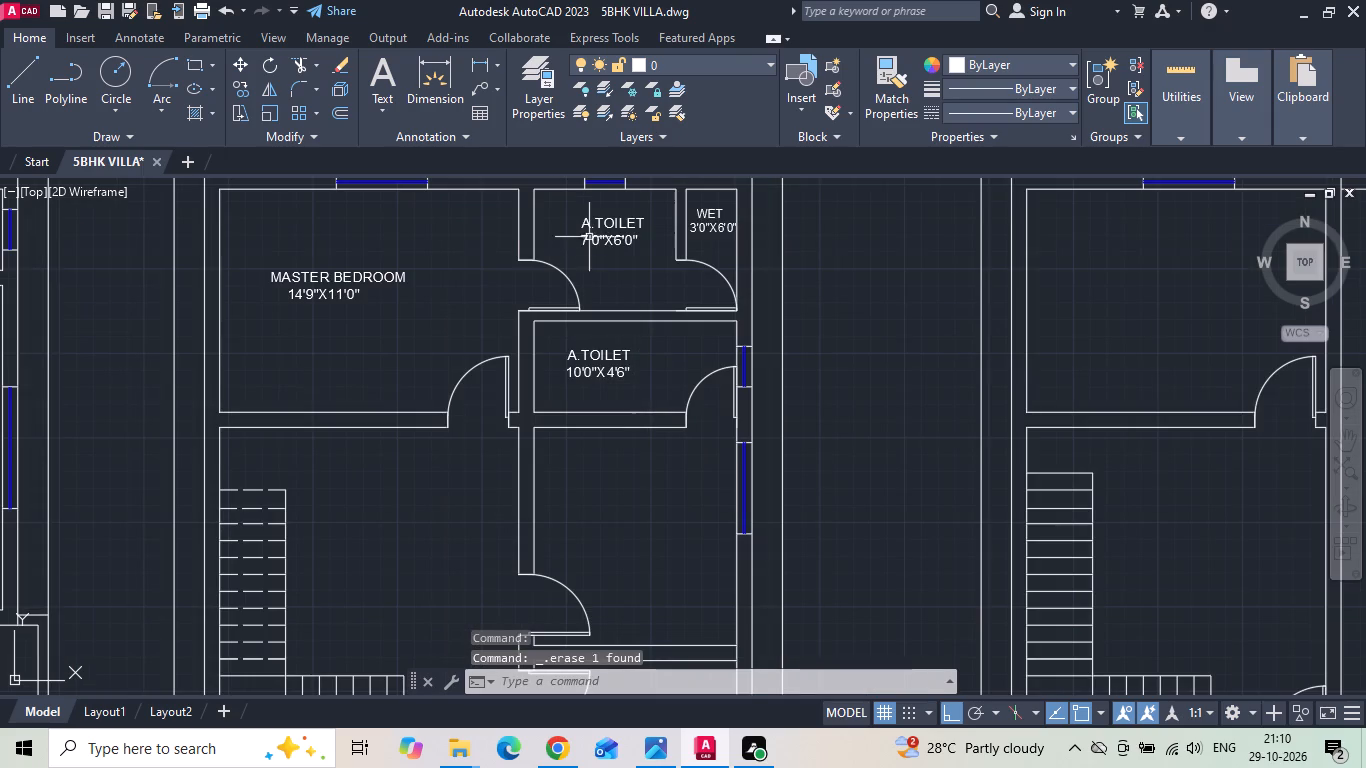
left_click(366, 272)
right_click(365, 273)
left_click(414, 389)
left_click_drag(305, 321, 331, 343)
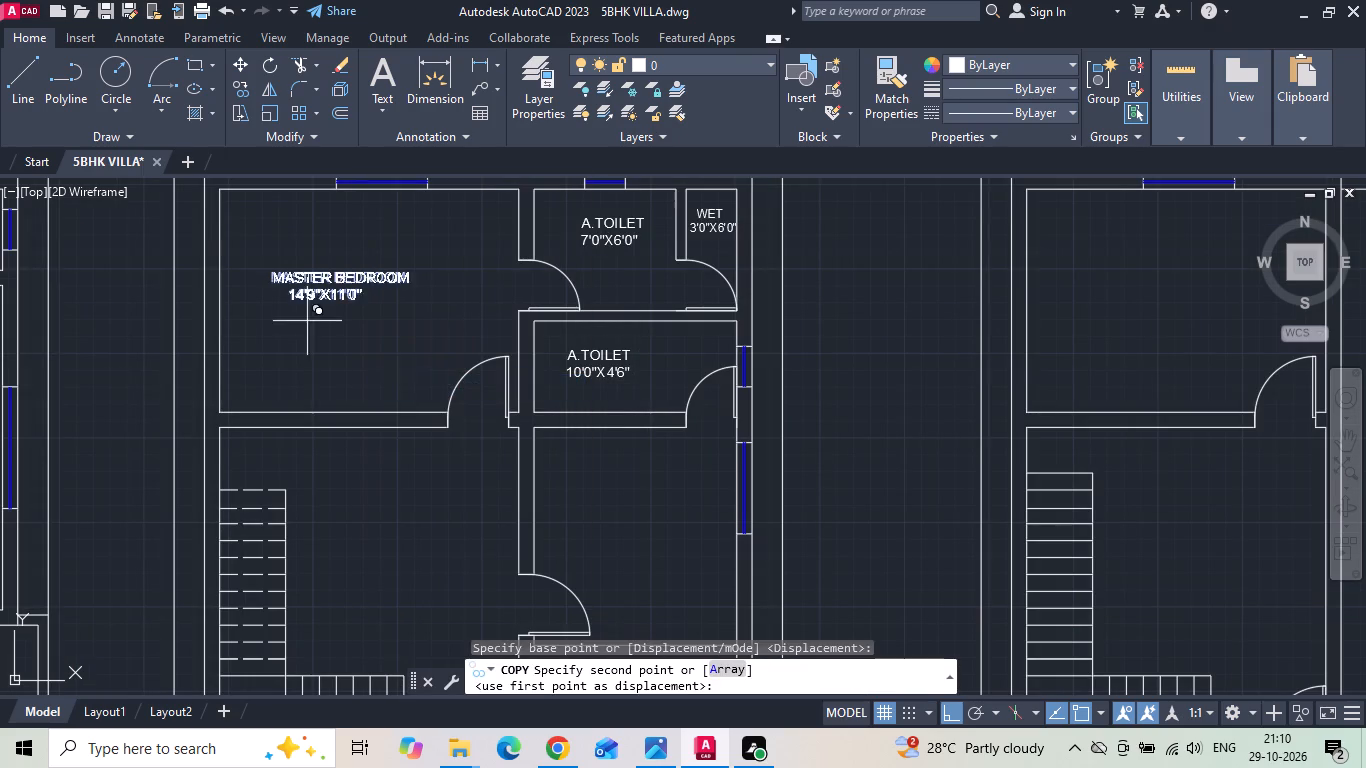
left_click_drag(331, 343, 354, 359)
left_click(957, 708)
scroll(747, 423, "down", 2)
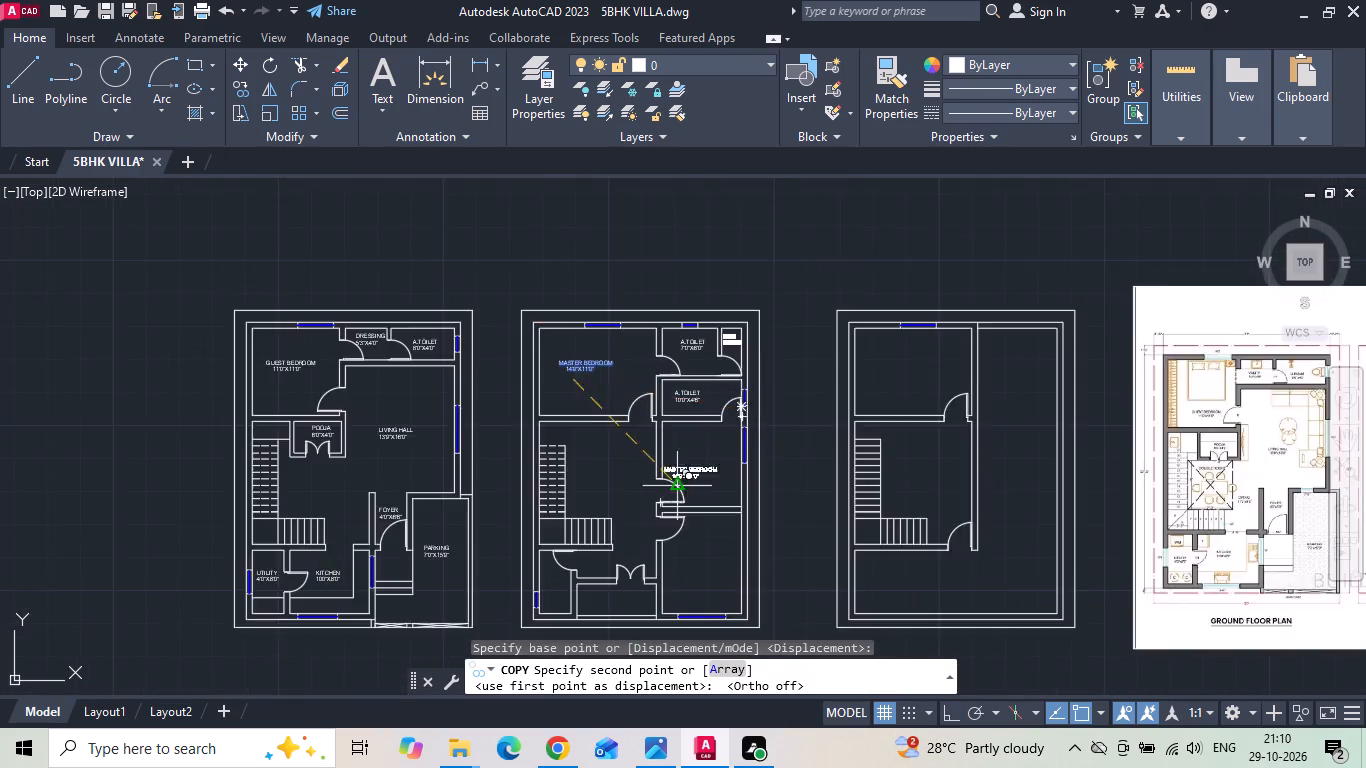
scroll(681, 490, "up", 2)
left_click(696, 458)
scroll(668, 365, "down", 1)
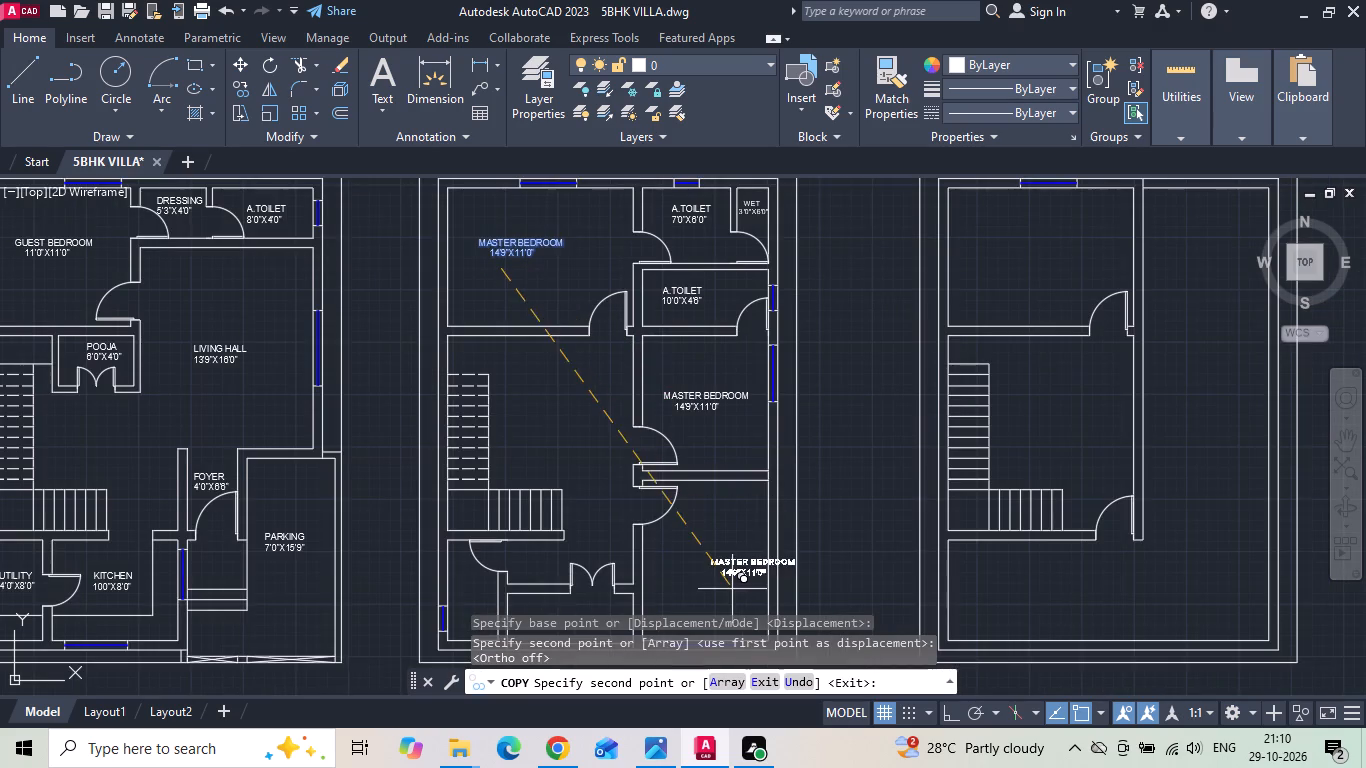
middle_click_drag(727, 589, 717, 475)
left_click(684, 472)
scroll(669, 478, "down", 3)
key("Escape")
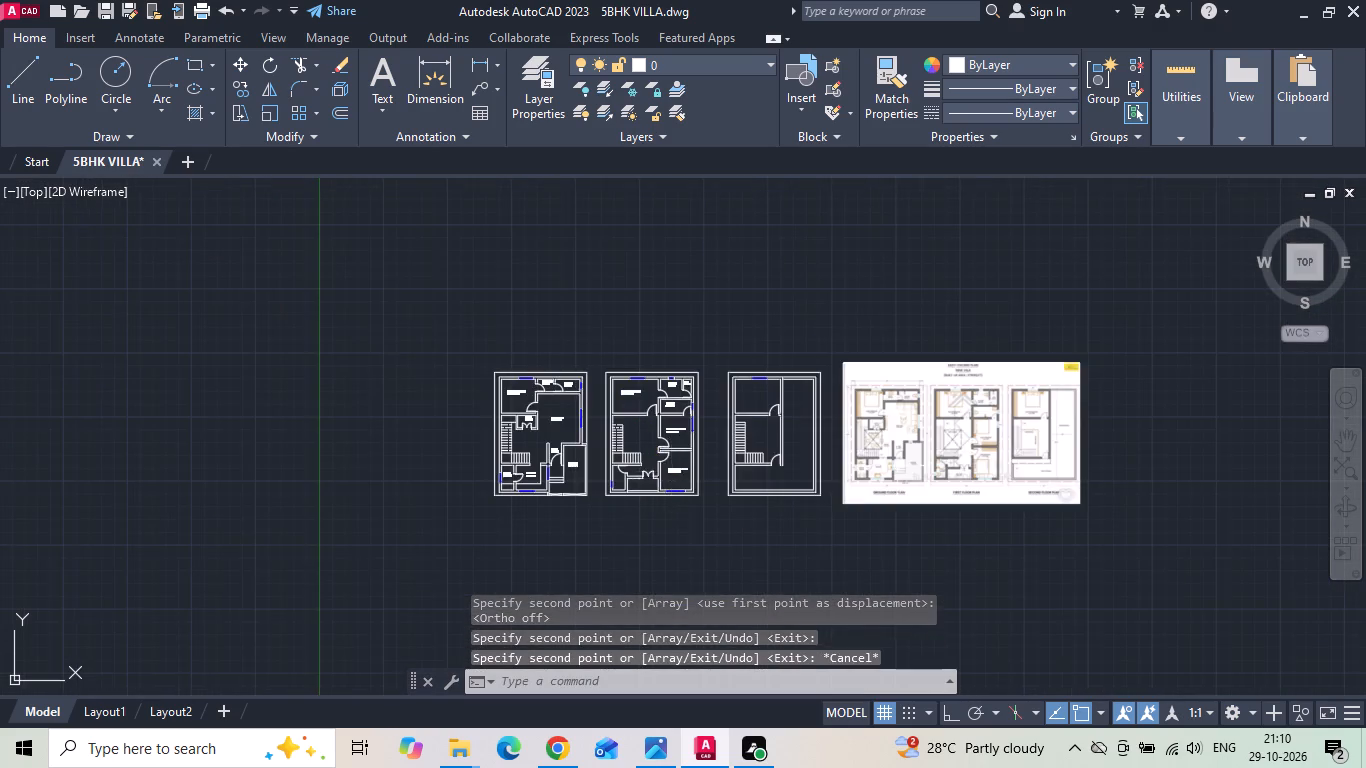
Following the reference plan's bedroom names, change MASTER BEDROOM to KIDS BEDROOM in the lowest first-floor bedroom's label.
scroll(955, 460, "up", 5)
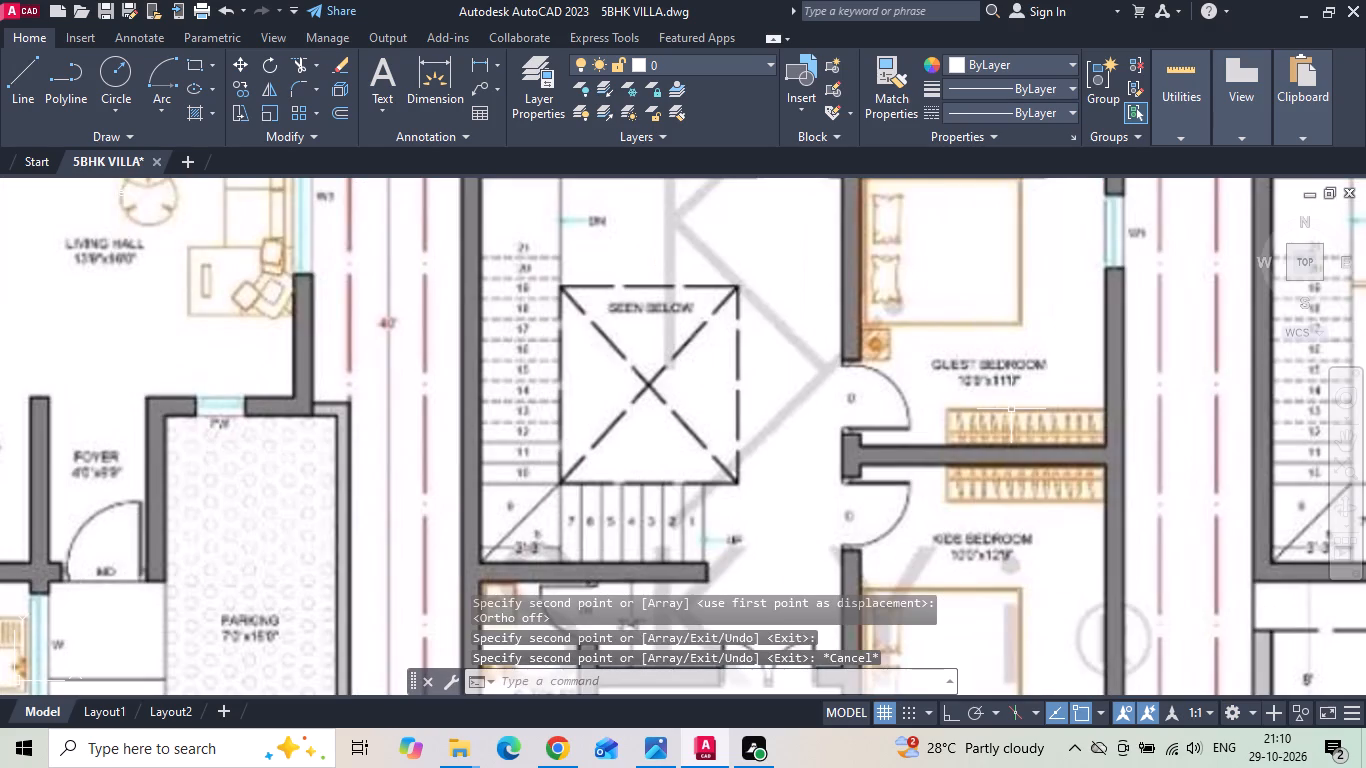
scroll(1011, 436, "down", 2)
scroll(1015, 466, "up", 3)
scroll(1015, 466, "down", 1)
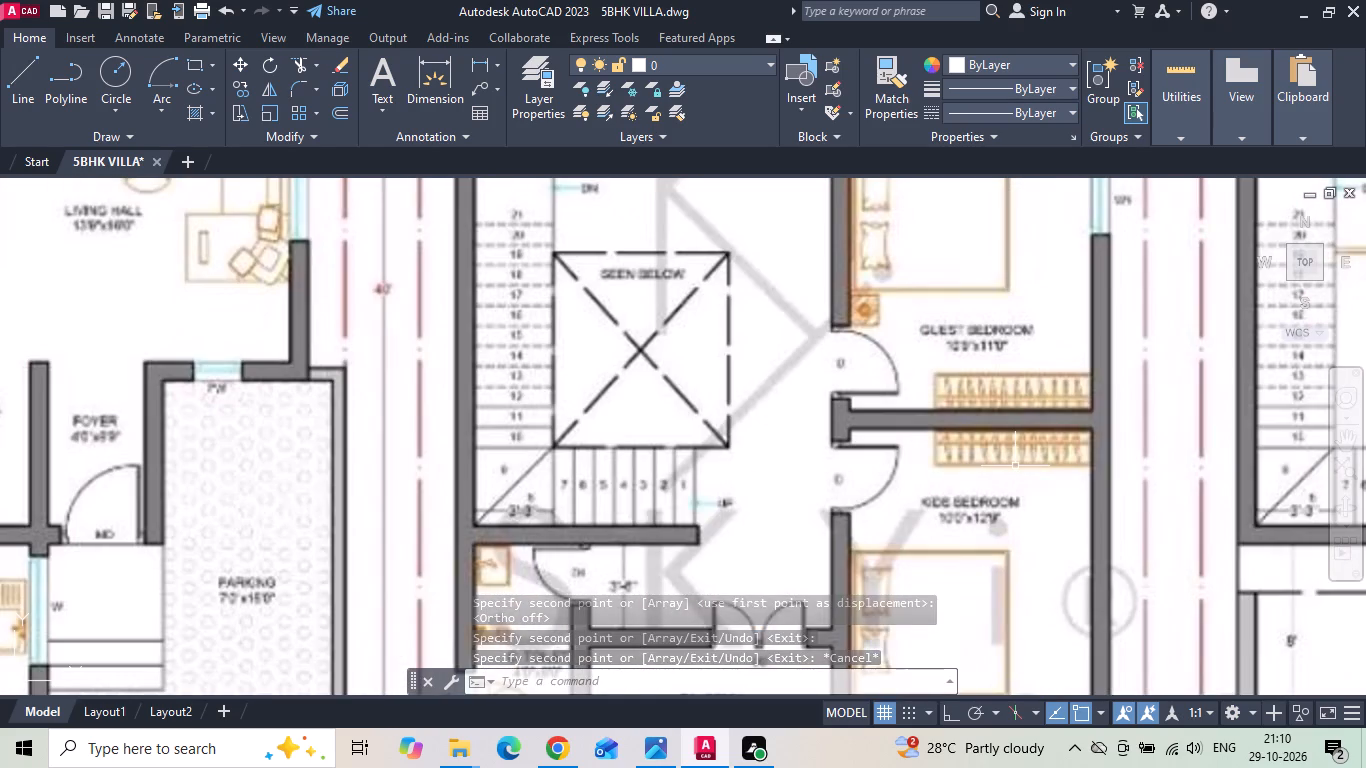
scroll(1015, 466, "down", 3)
scroll(160, 504, "up", 3)
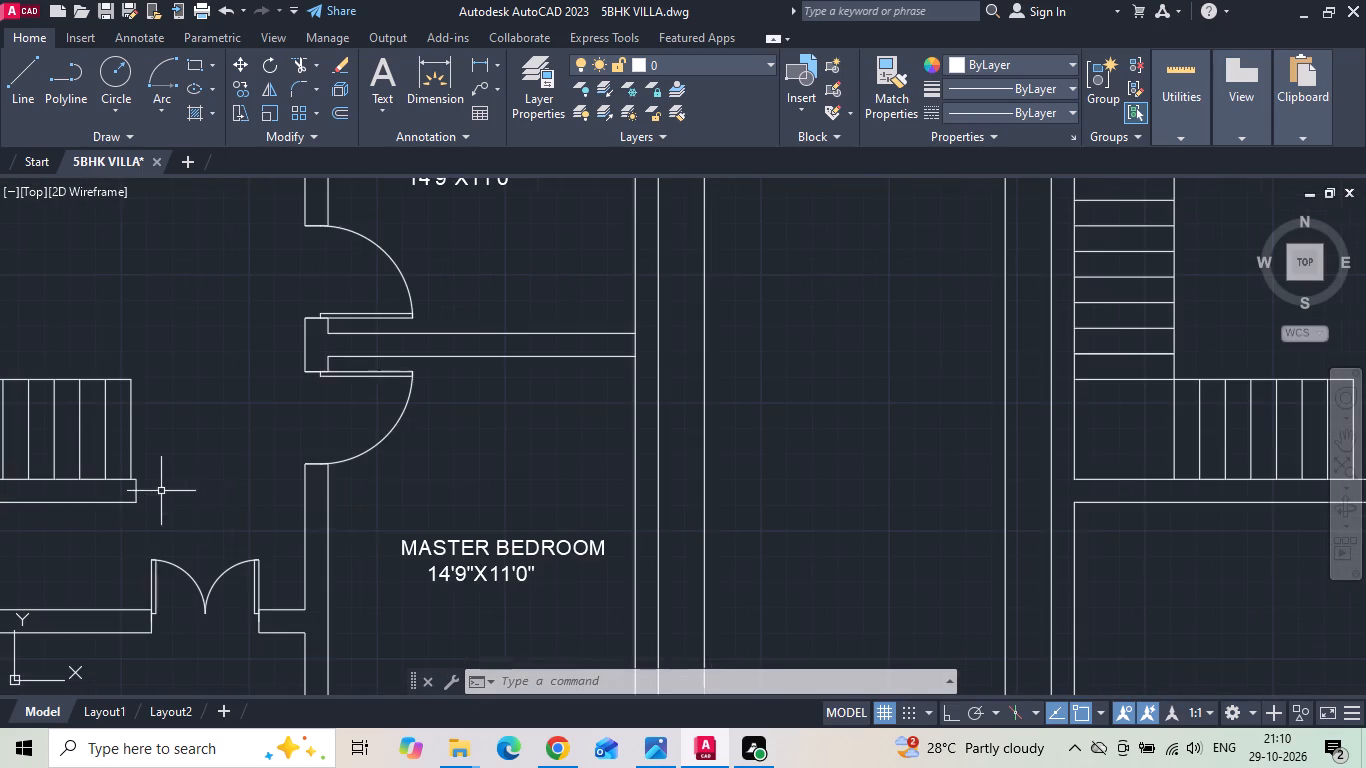
triple_click(444, 544)
middle_click_drag(445, 535, 499, 472)
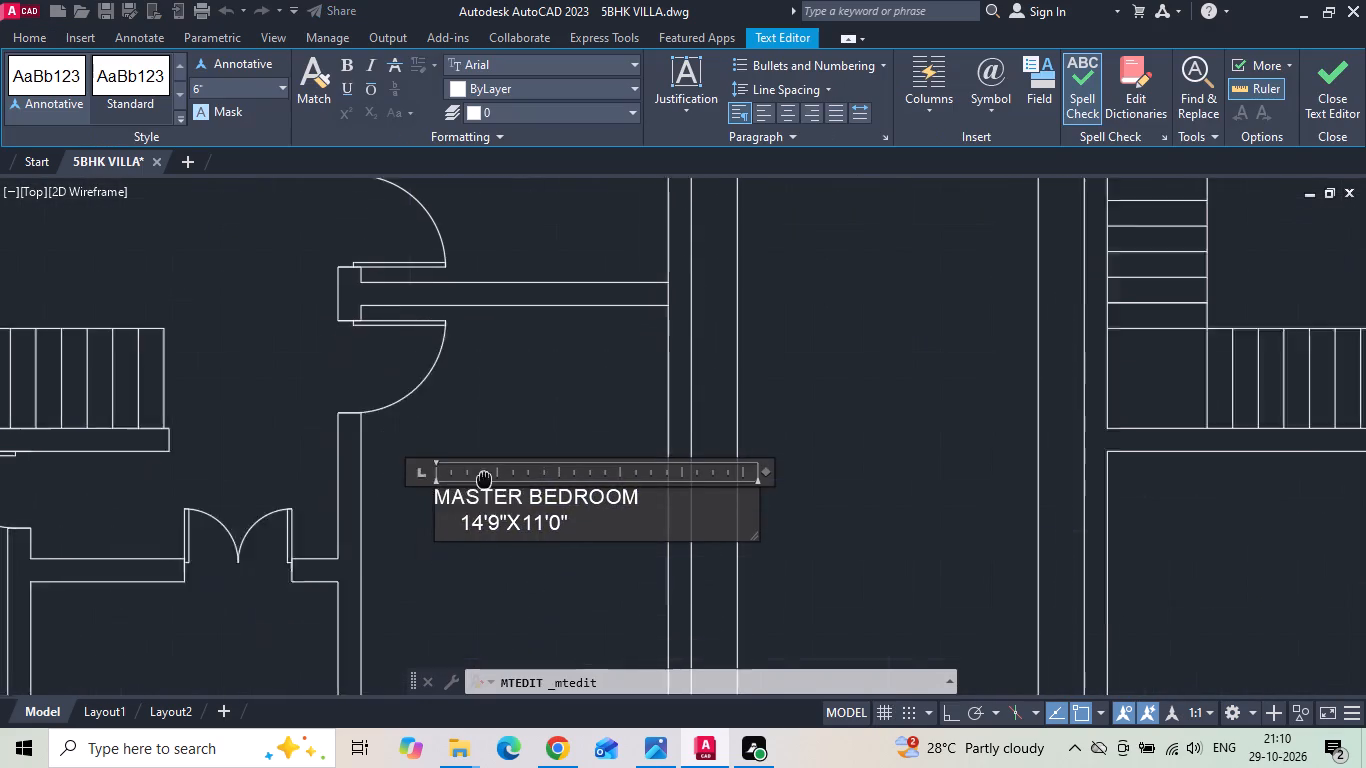
middle_click_drag(499, 472, 521, 452)
scroll(527, 450, "up", 1)
left_click_drag(583, 476, 424, 495)
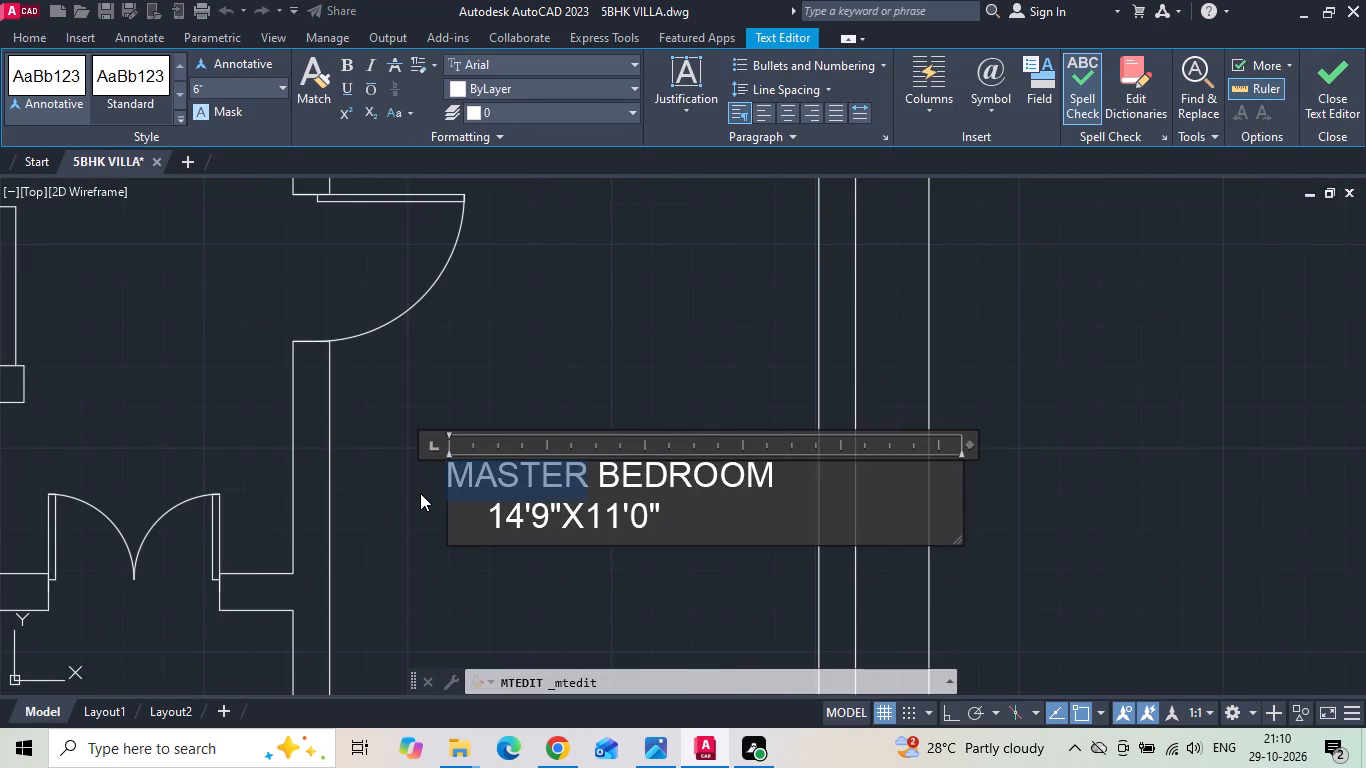
key("BackSpace")
type("KIDS")
Set the width figure in the KIDS BEDROOM label to 11'0".
left_click(520, 529)
key("BackSpace")
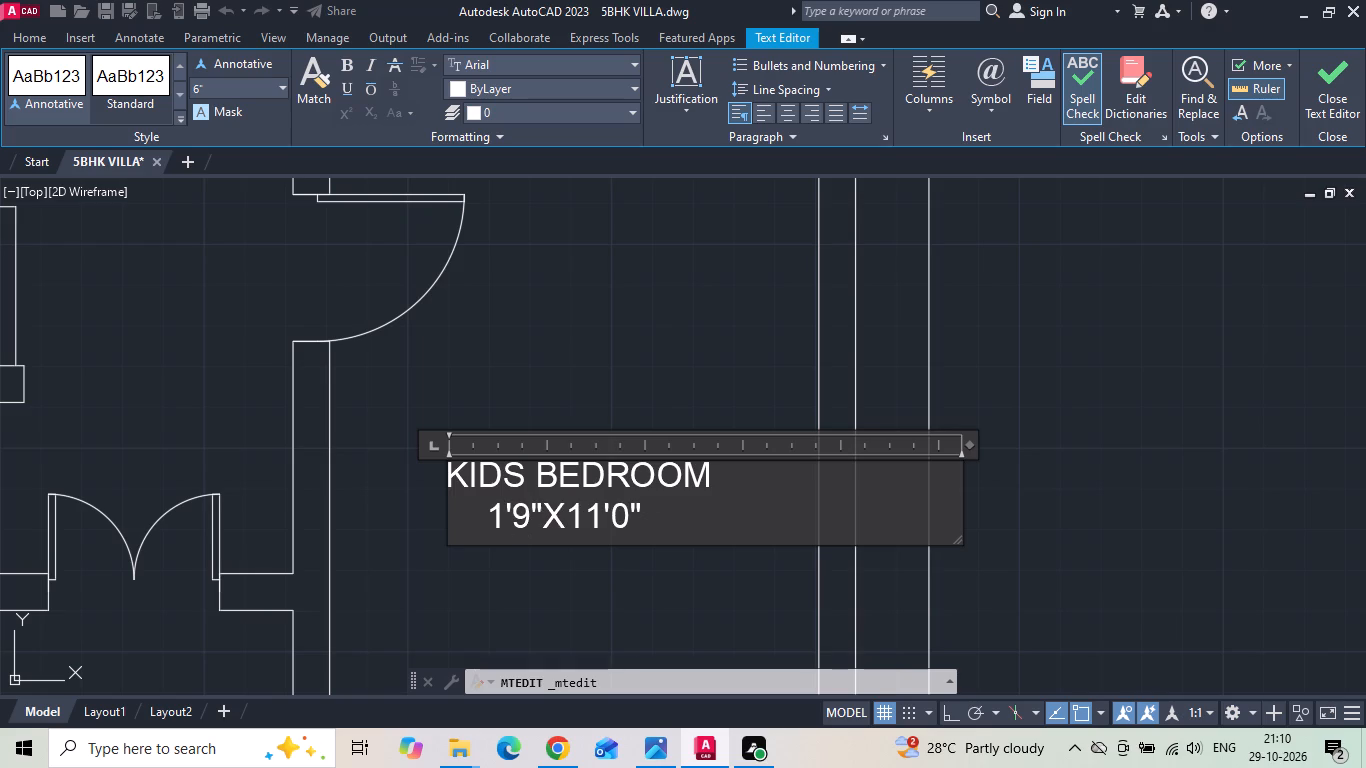
key("1")
left_click(546, 520)
key("BackSpace")
key("1")
key("BackSpace")
key("0")
left_click(534, 585)
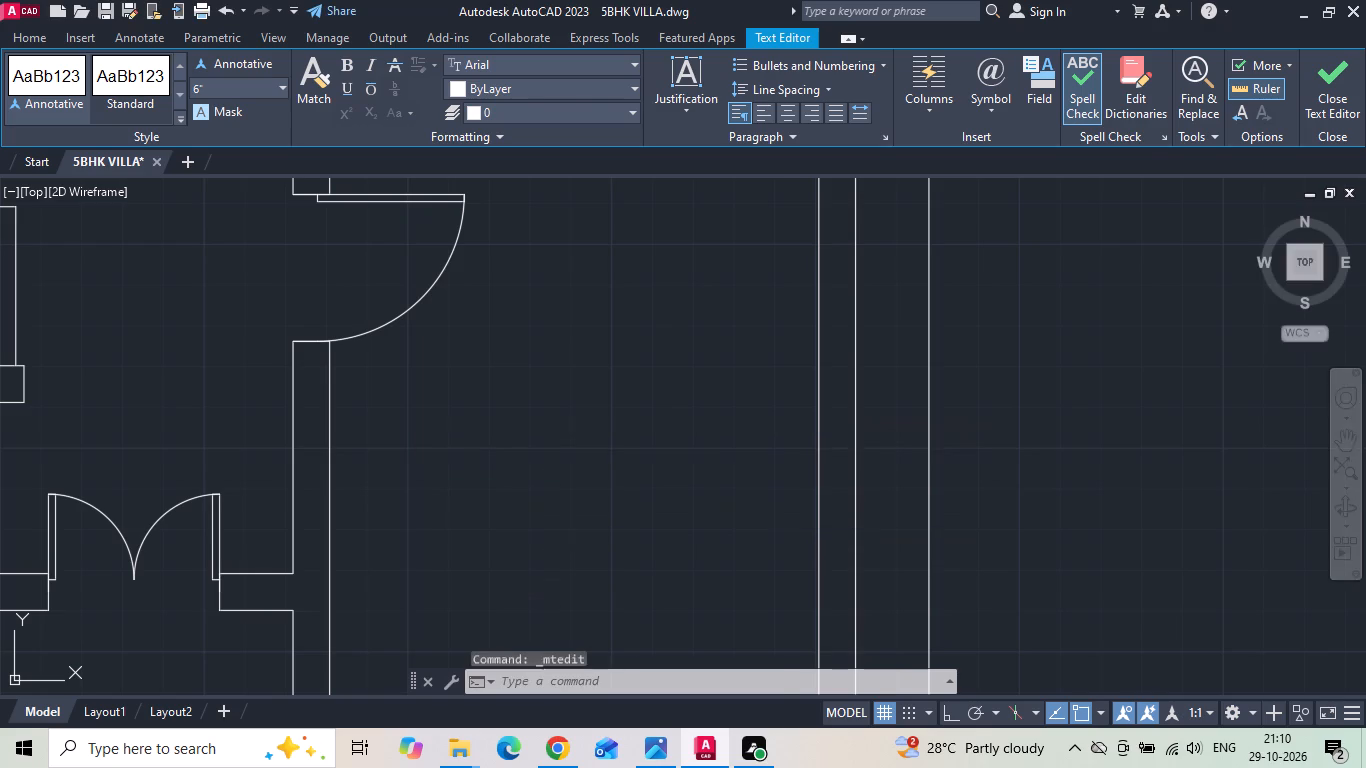
Change the label in the bedroom above the kids bedroom to GUEST BEDROOM with the size 10'0"X11'0".
scroll(537, 549, "down", 1)
middle_click_drag(549, 319, 550, 568)
double_click(547, 357)
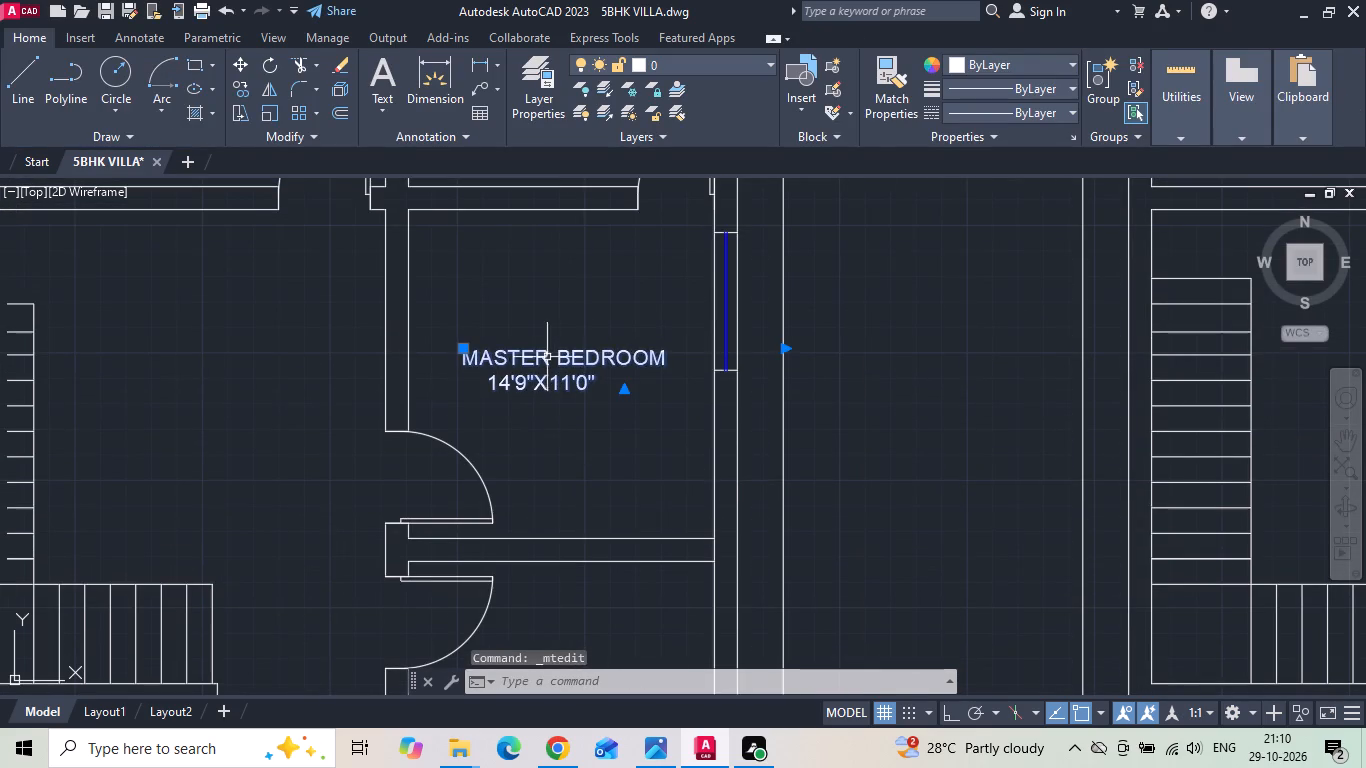
scroll(547, 357, "up", 1)
left_click_drag(546, 357, 385, 372)
key("BackSpace")
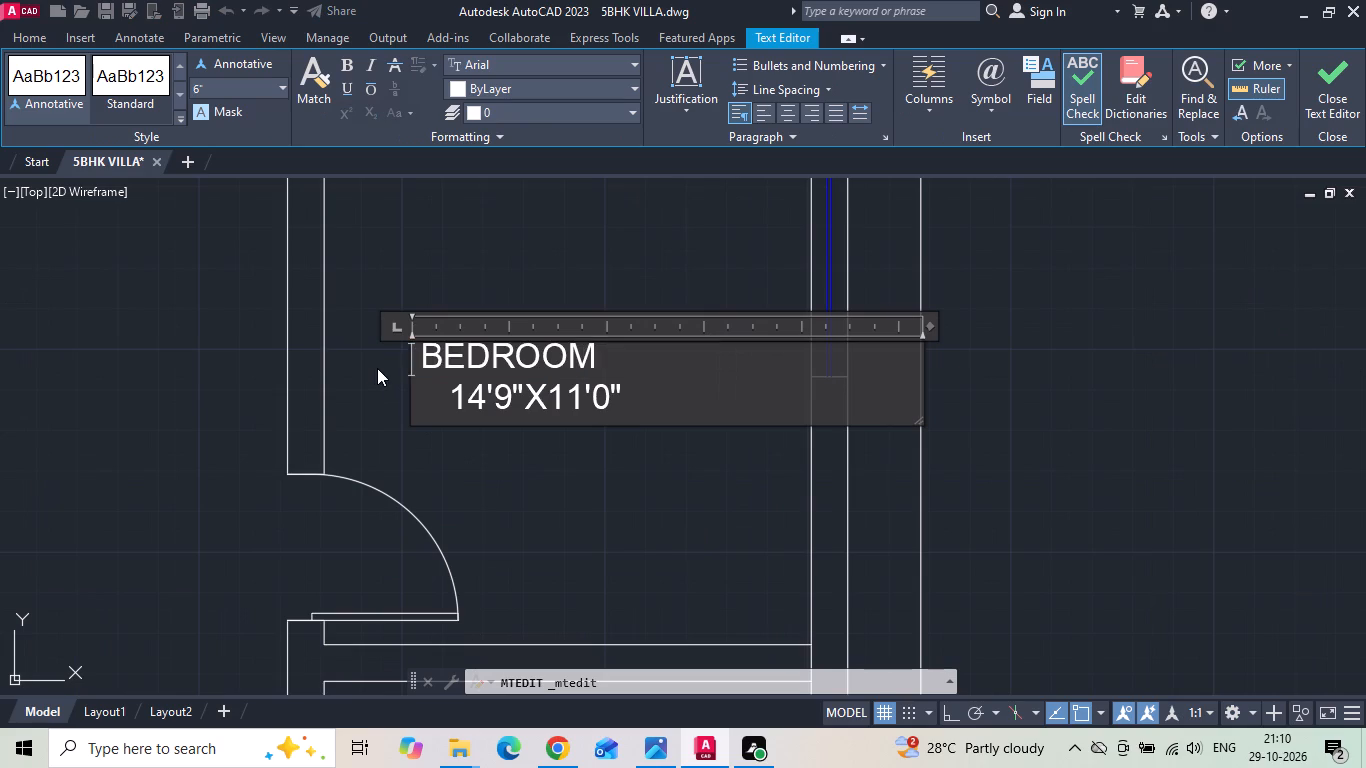
type("GUEST")
left_click(481, 399)
key("BackSpace")
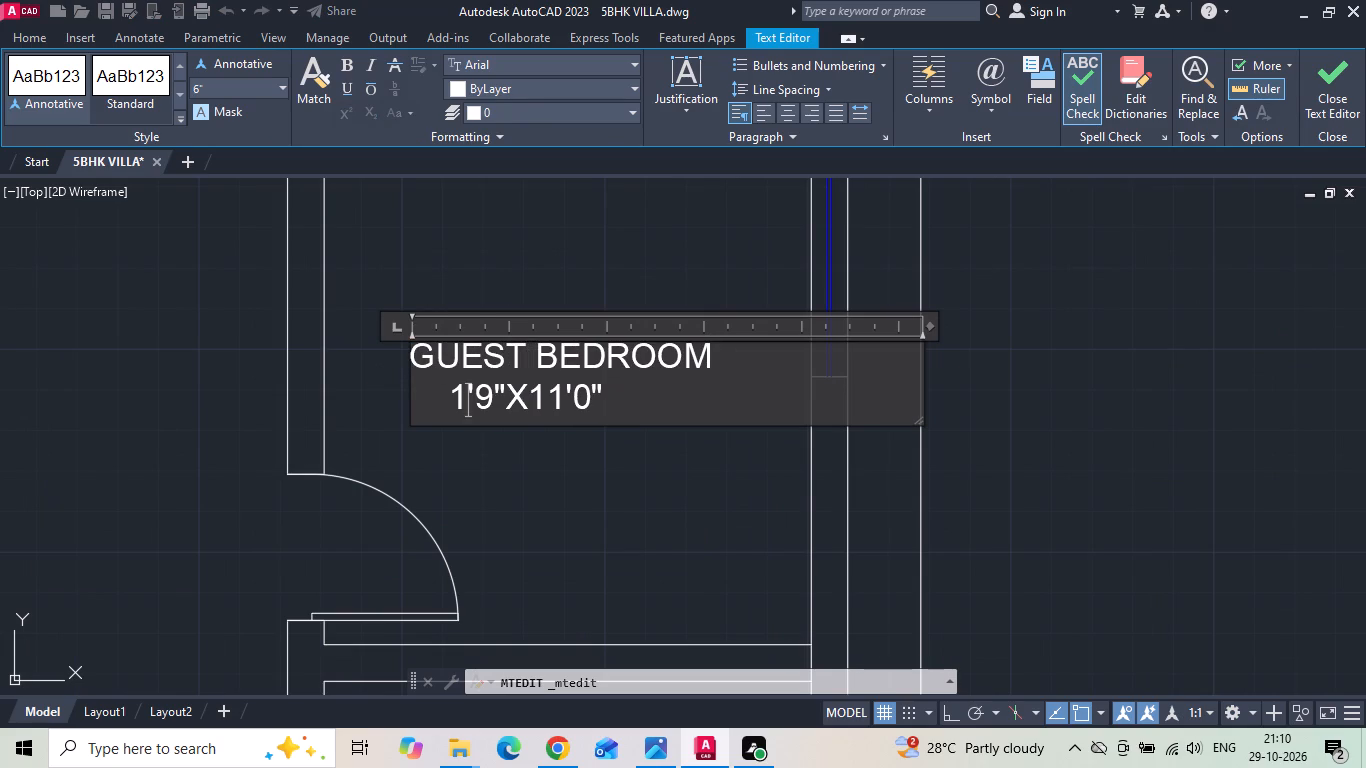
key("0")
left_click(510, 412)
key("BackSpace")
key("0")
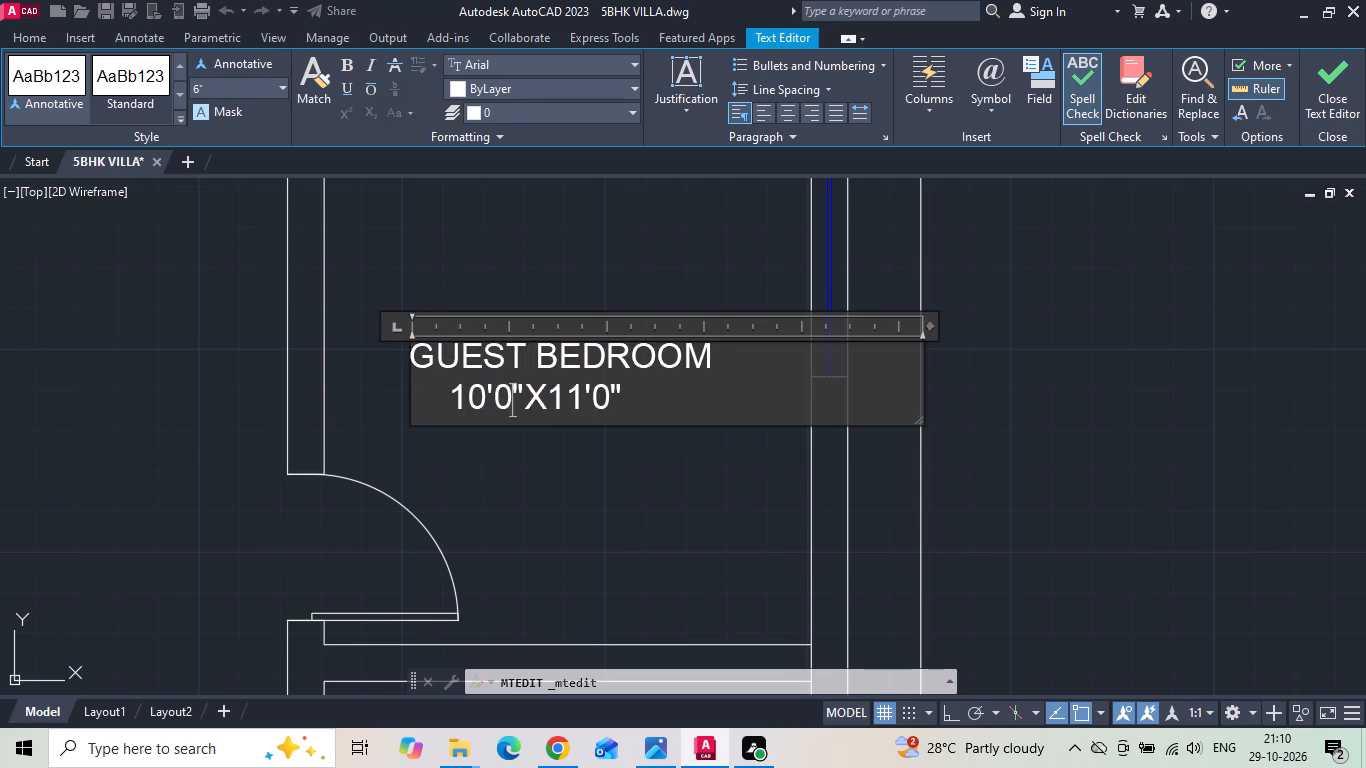
left_click(504, 505)
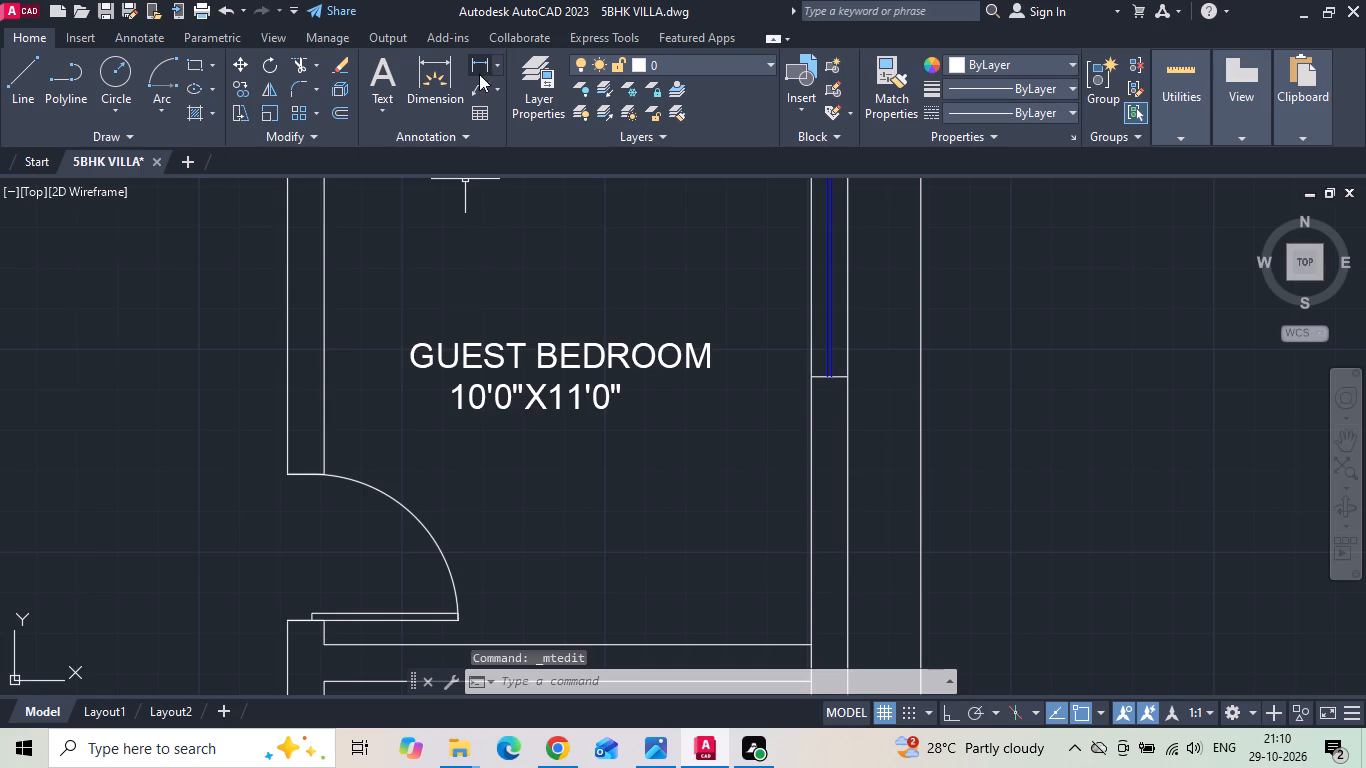
Check the guest bedroom's inside width between its side walls with a temporary linear dimension.
left_click(480, 62)
left_click(331, 292)
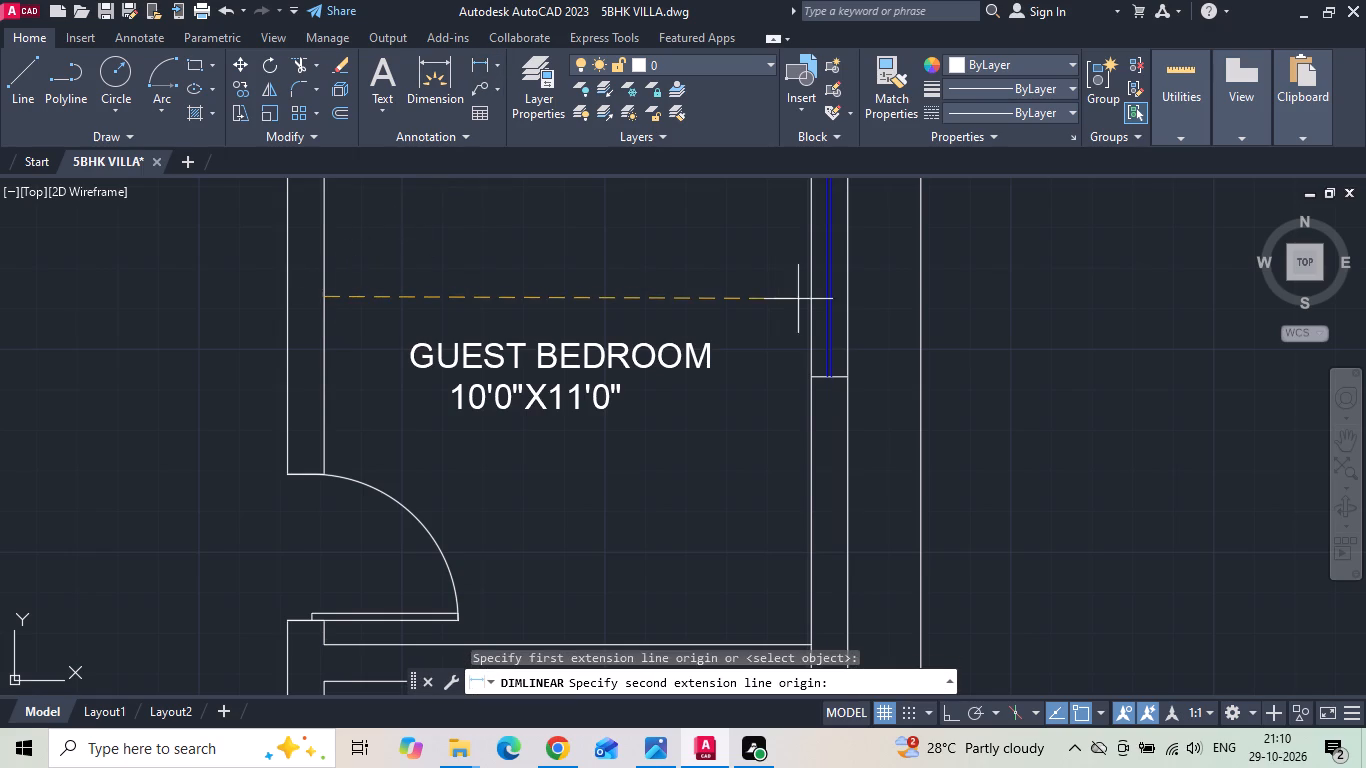
left_click(807, 300)
key("Escape")
Add a vertical linear dimension for the guest bedroom's inside depth, placed beside its window wall.
scroll(783, 319, "down", 1)
key("space")
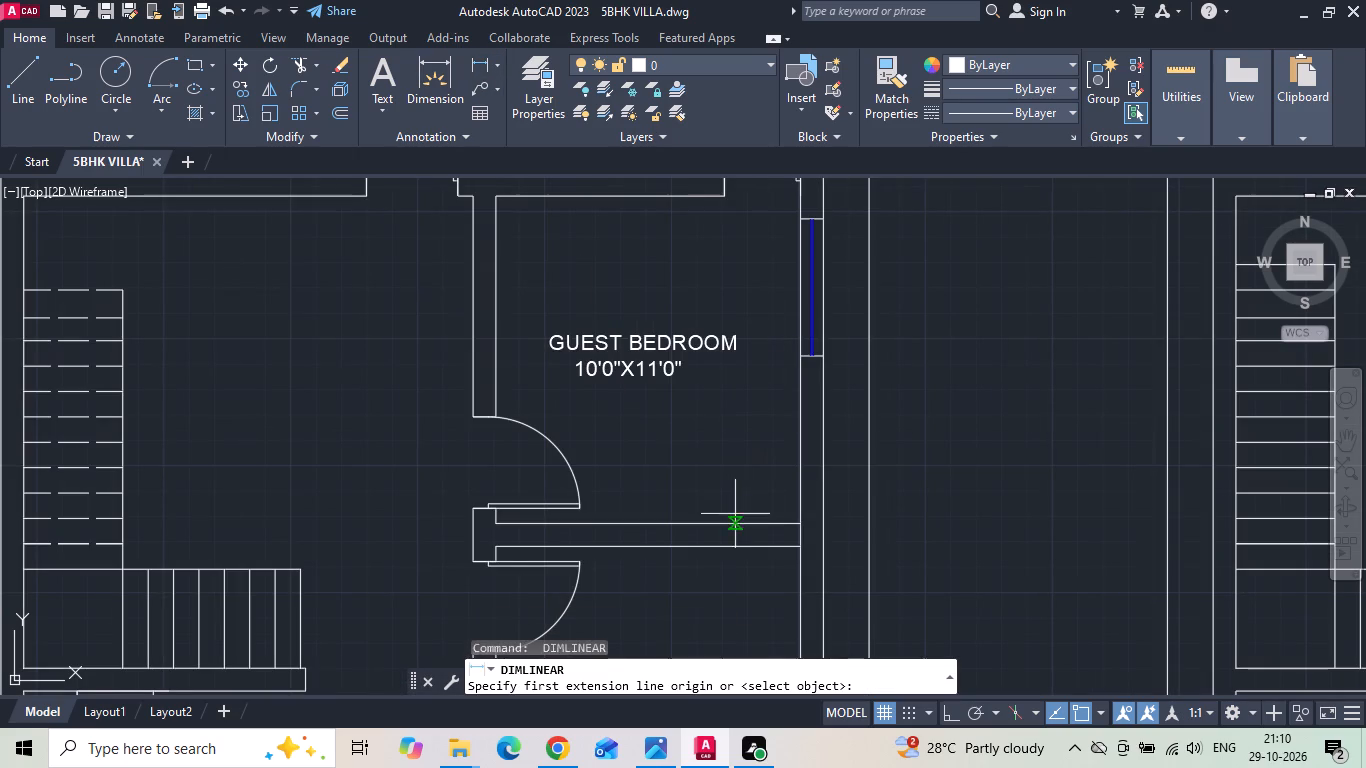
left_click_drag(733, 519, 733, 491)
left_click(728, 198)
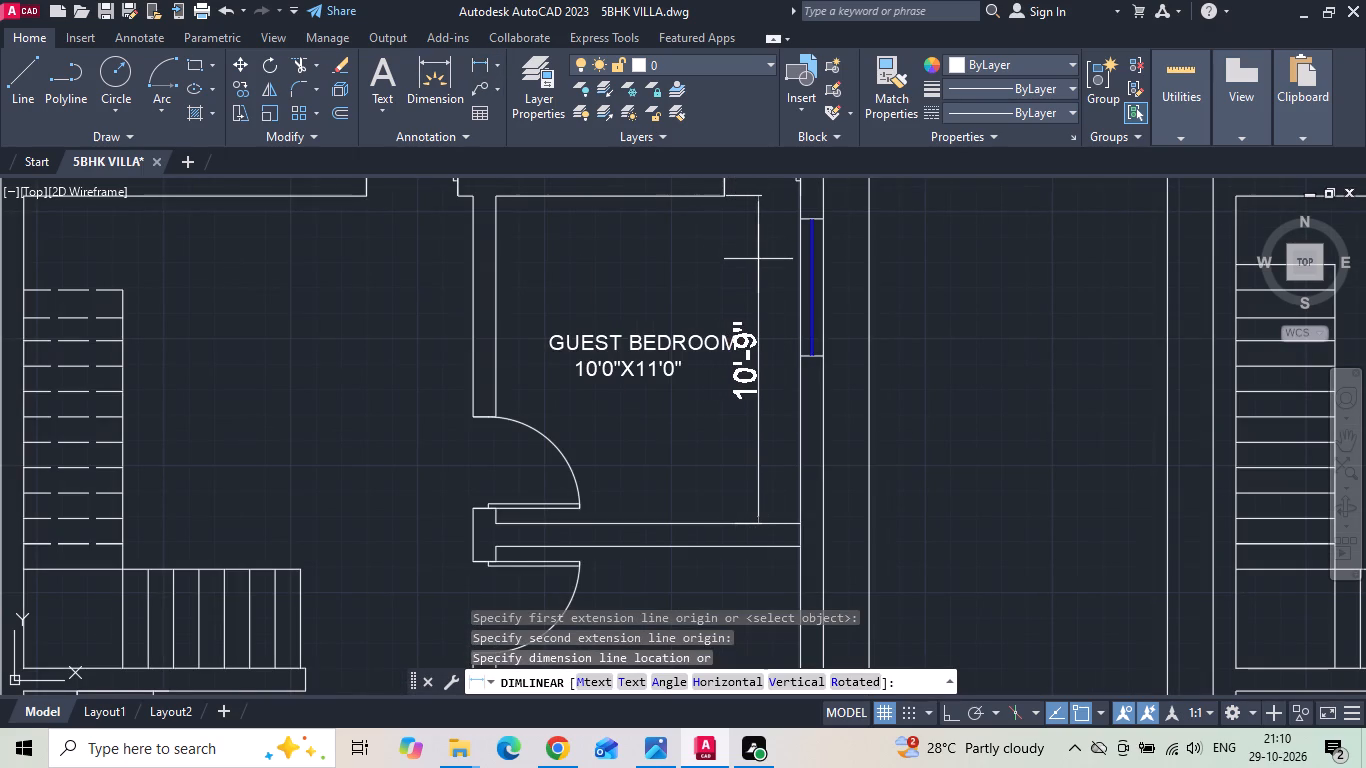
left_click(778, 285)
Measure the kids bedroom's inside depth with a vertical linear dimension from the partition wall to the bottom wall.
scroll(757, 290, "down", 1)
key("space")
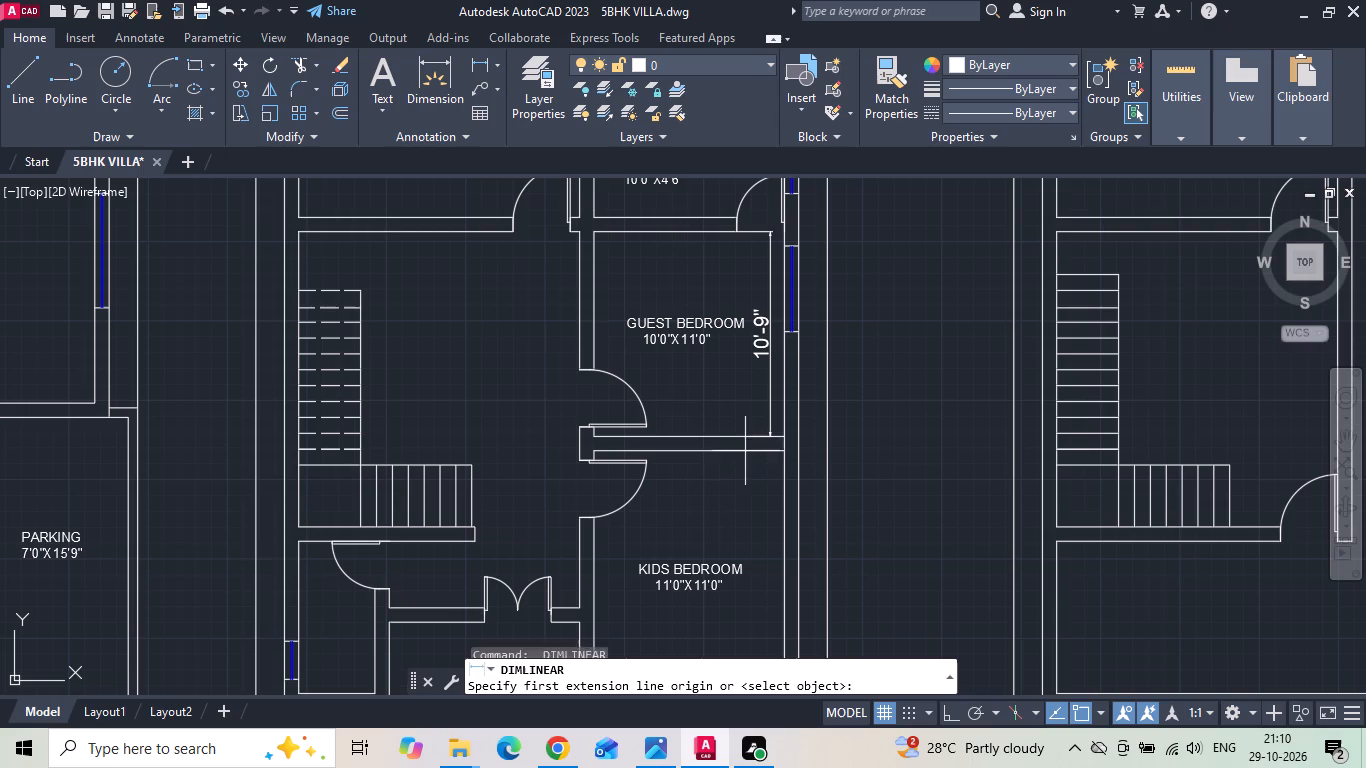
left_click(749, 455)
middle_click_drag(738, 426, 750, 344)
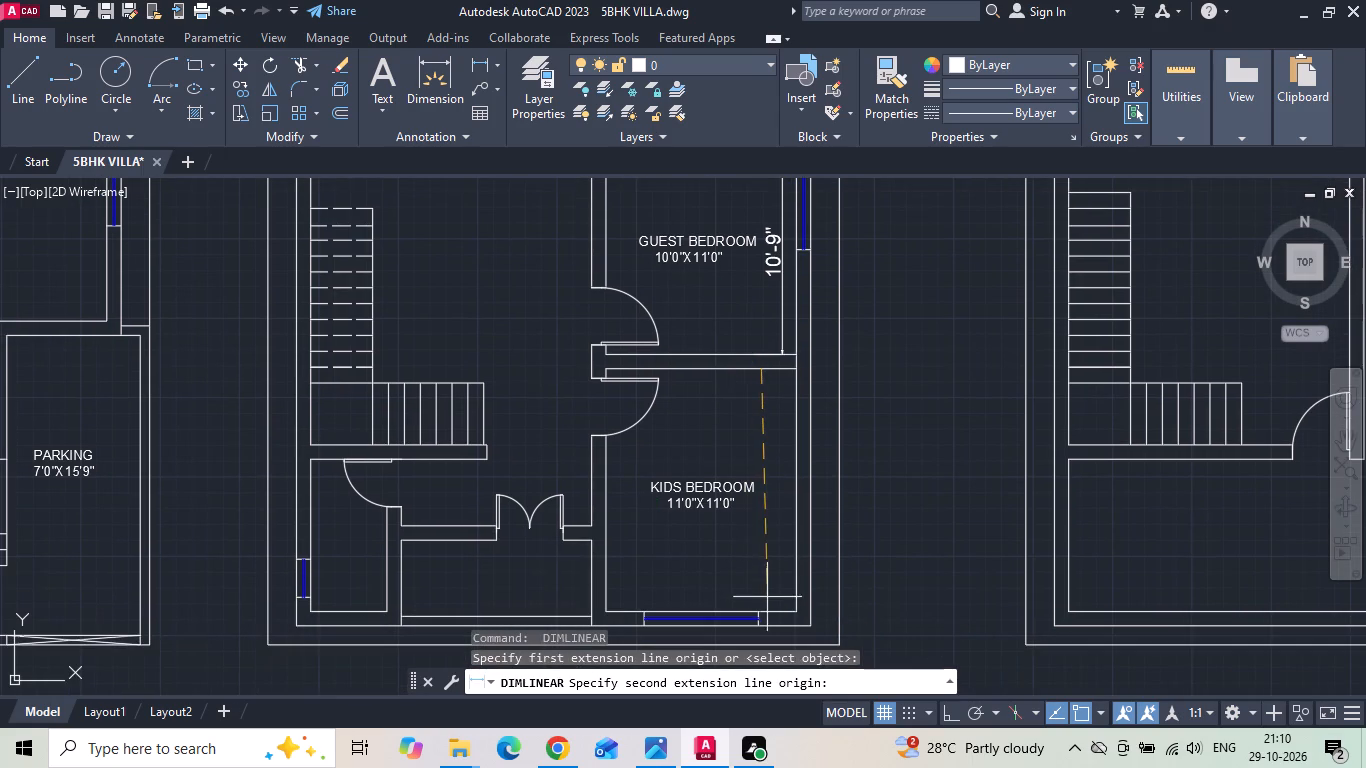
left_click(766, 610)
left_click(787, 571)
Set the depth figure in the KIDS BEDROOM label to 12'9".
scroll(734, 521, "up", 1)
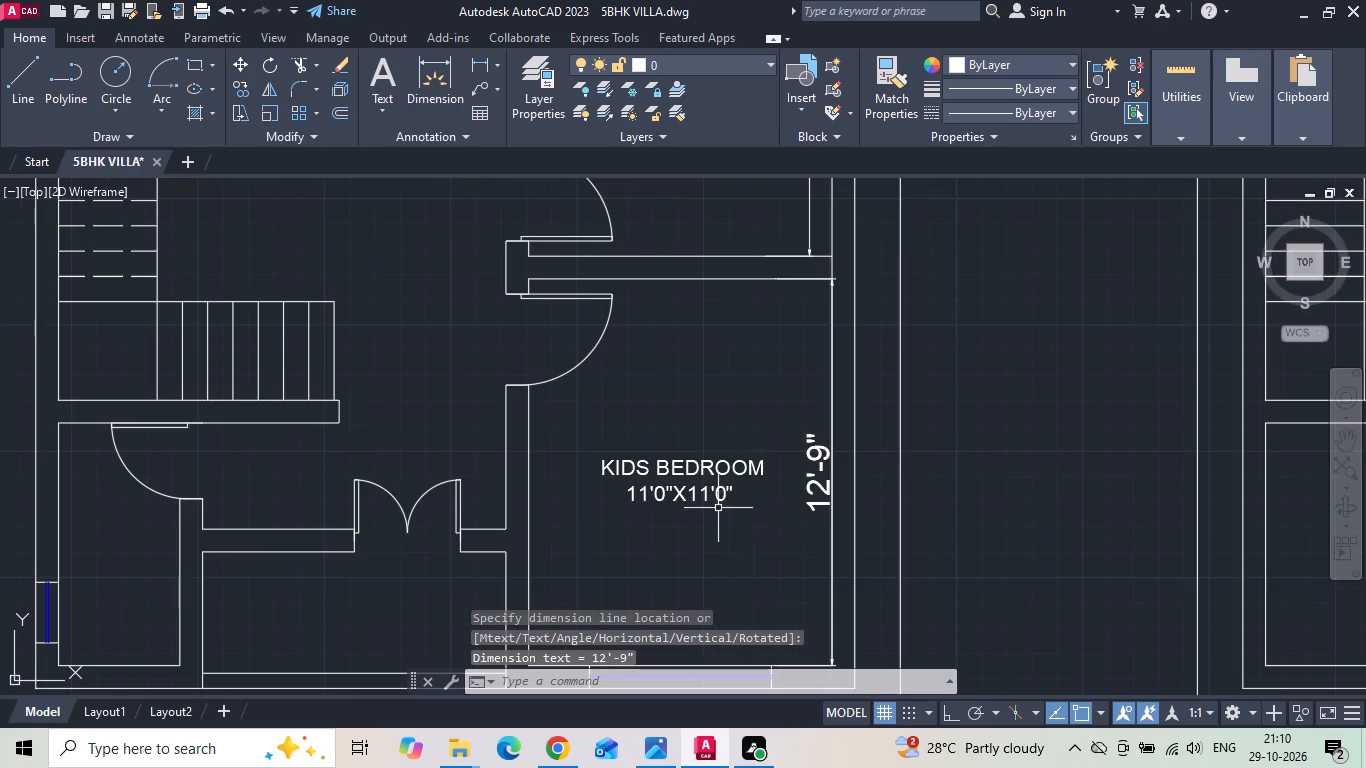
double_click(709, 494)
key("BackSpace")
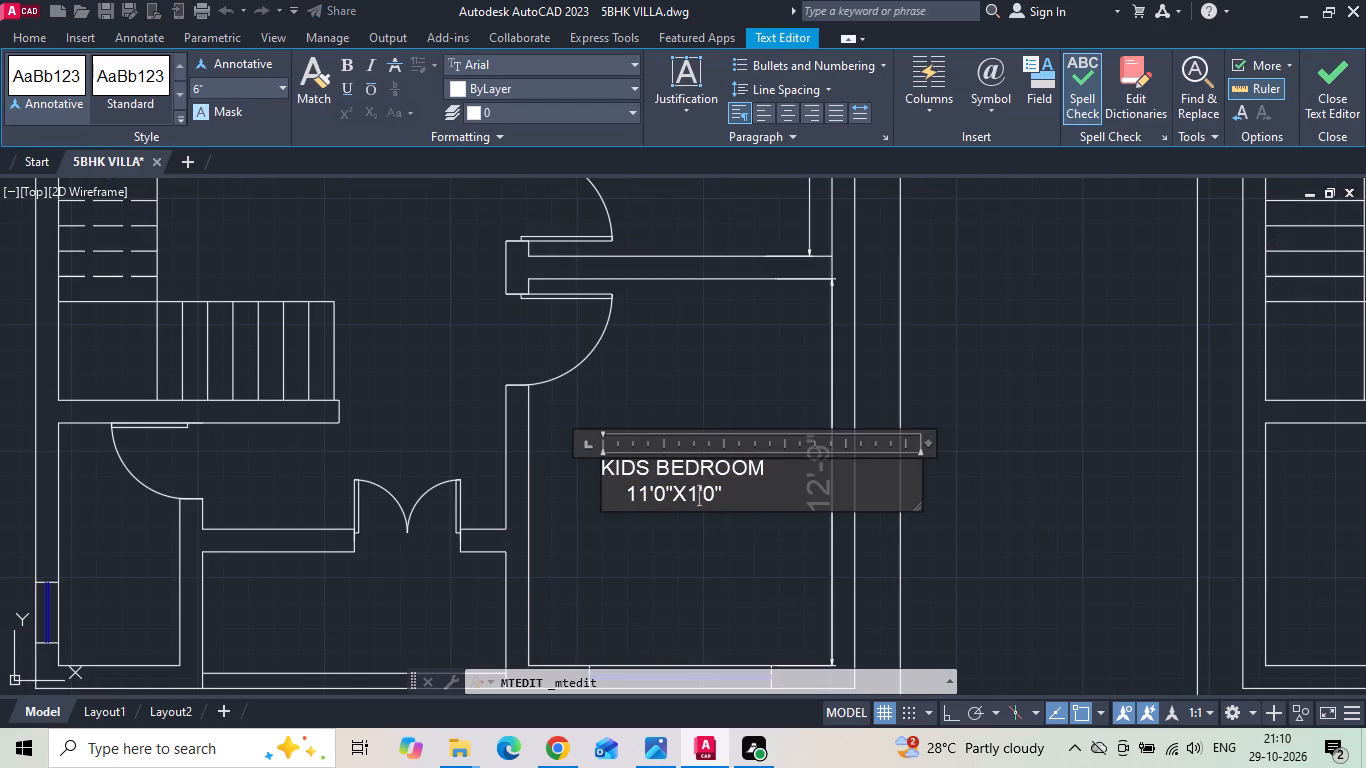
key("2")
left_click(726, 496)
key("BackSpace")
key("9")
left_click(703, 553)
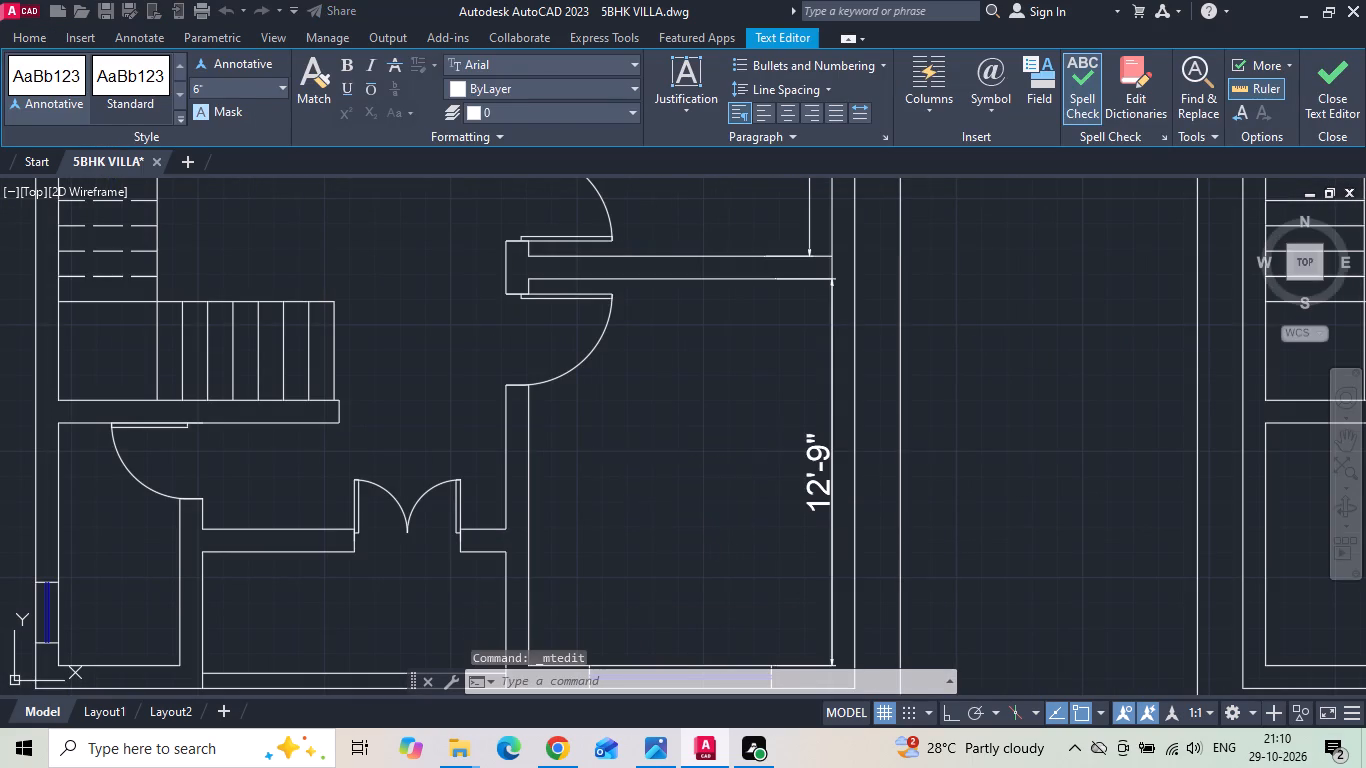
Erase the depth dimension inside the kids bedroom.
left_click(830, 369)
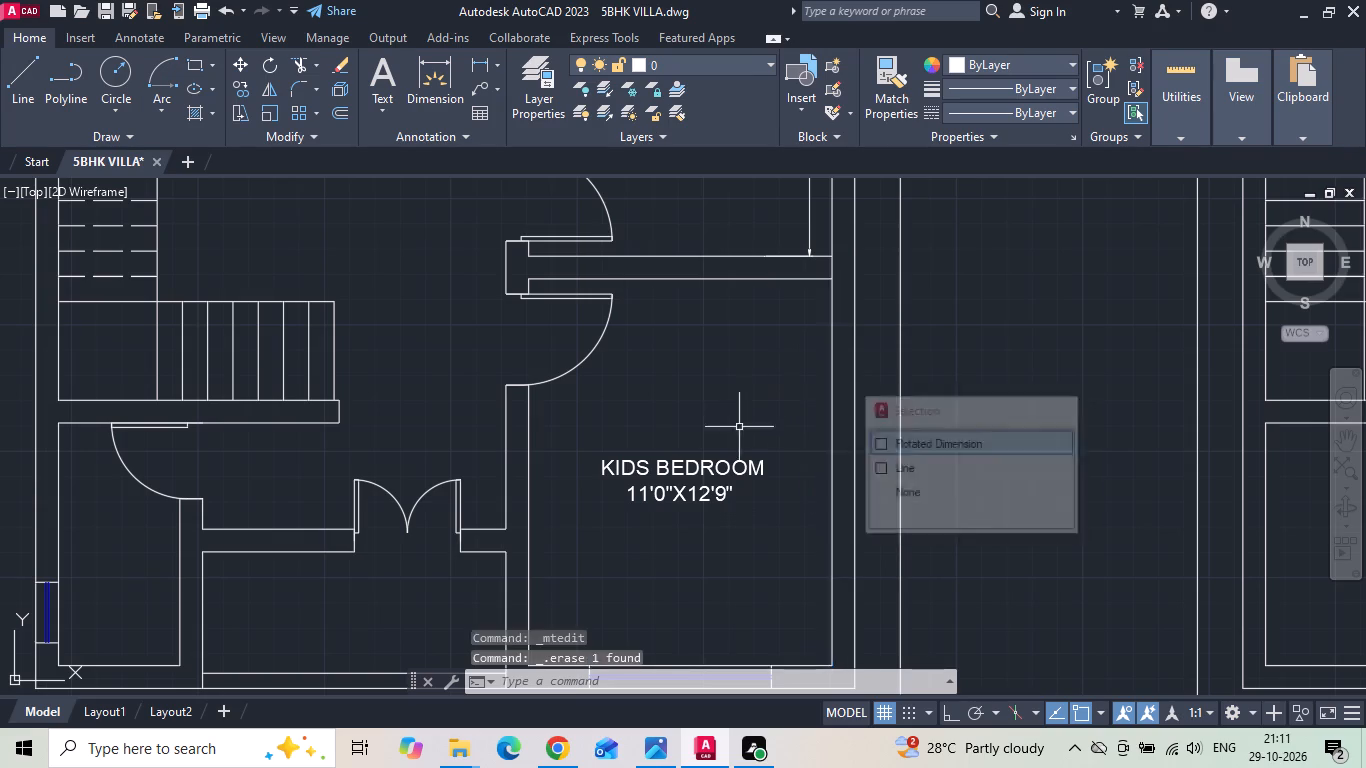
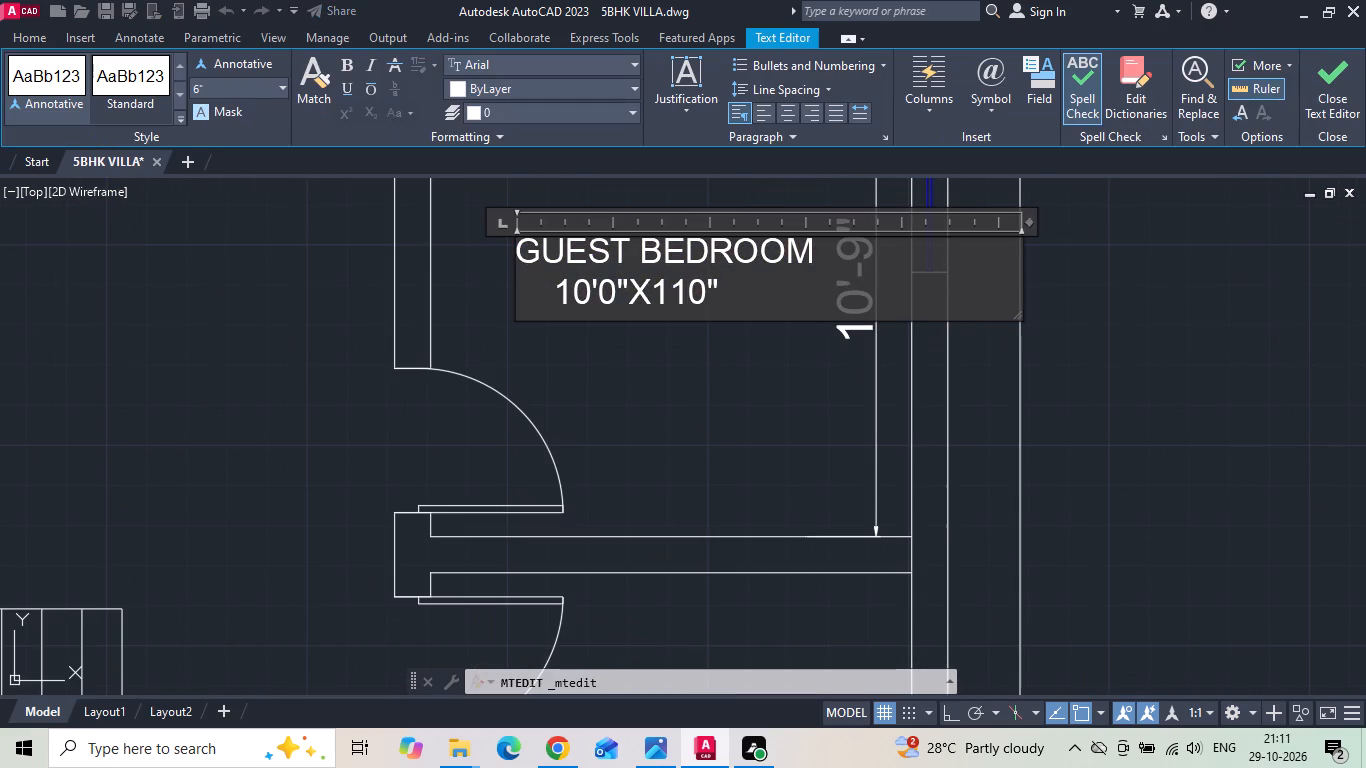
Set the depth figure in the first-floor GUEST BEDROOM label to 10'9".
key("apostrophe")
left_click(682, 291)
key("BackSpace")
key("0")
left_click(713, 298)
key("BackSpace")
key("9")
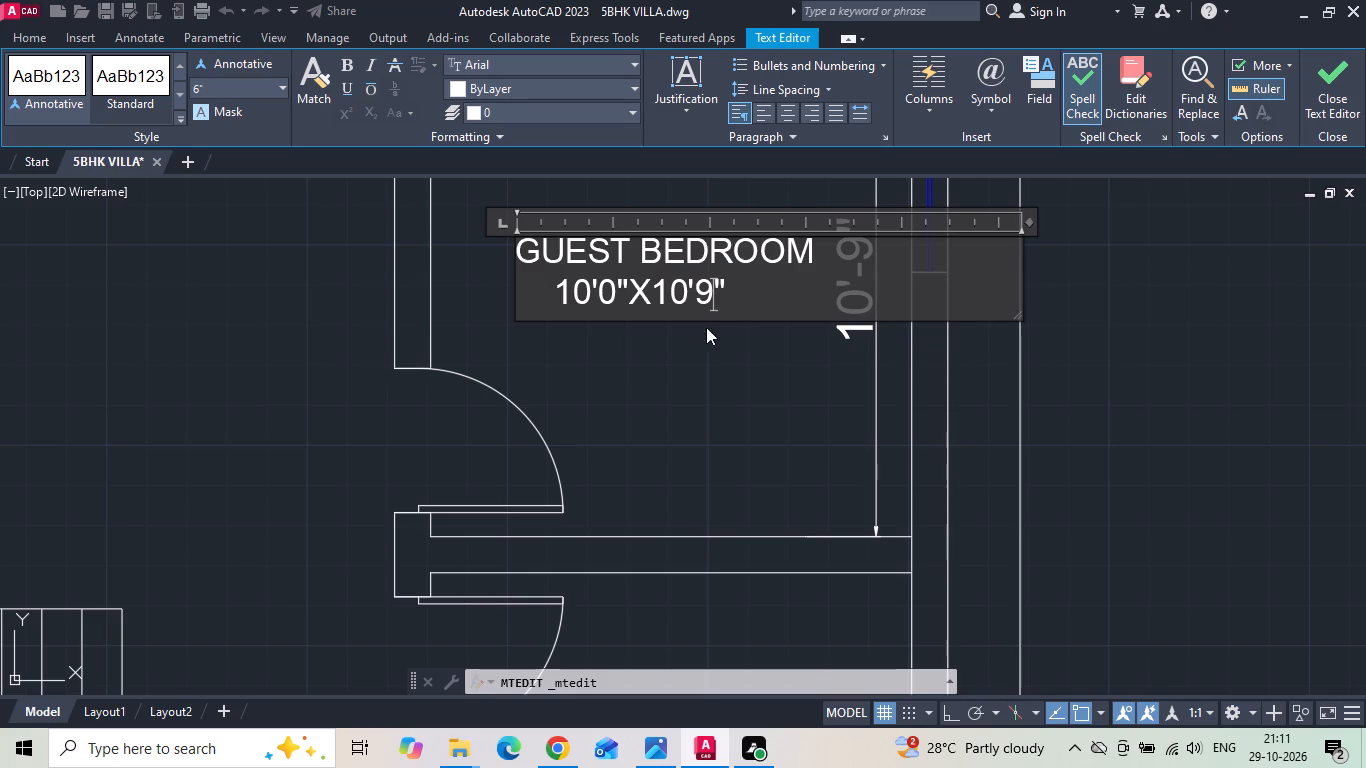
left_click(677, 391)
Erase the vertical depth dimension beside the guest bedroom's window wall.
scroll(677, 391, "down", 2)
left_click(751, 393)
left_click(746, 366)
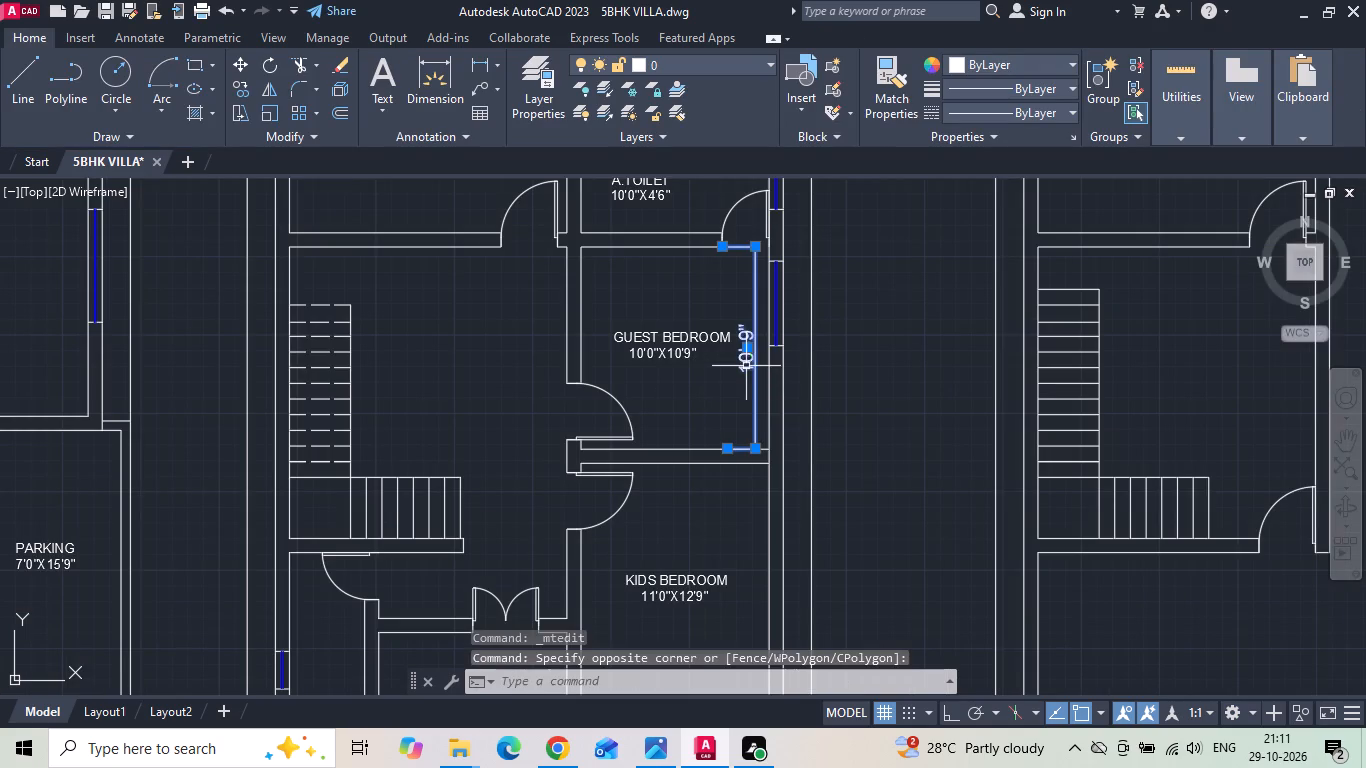
key("Delete")
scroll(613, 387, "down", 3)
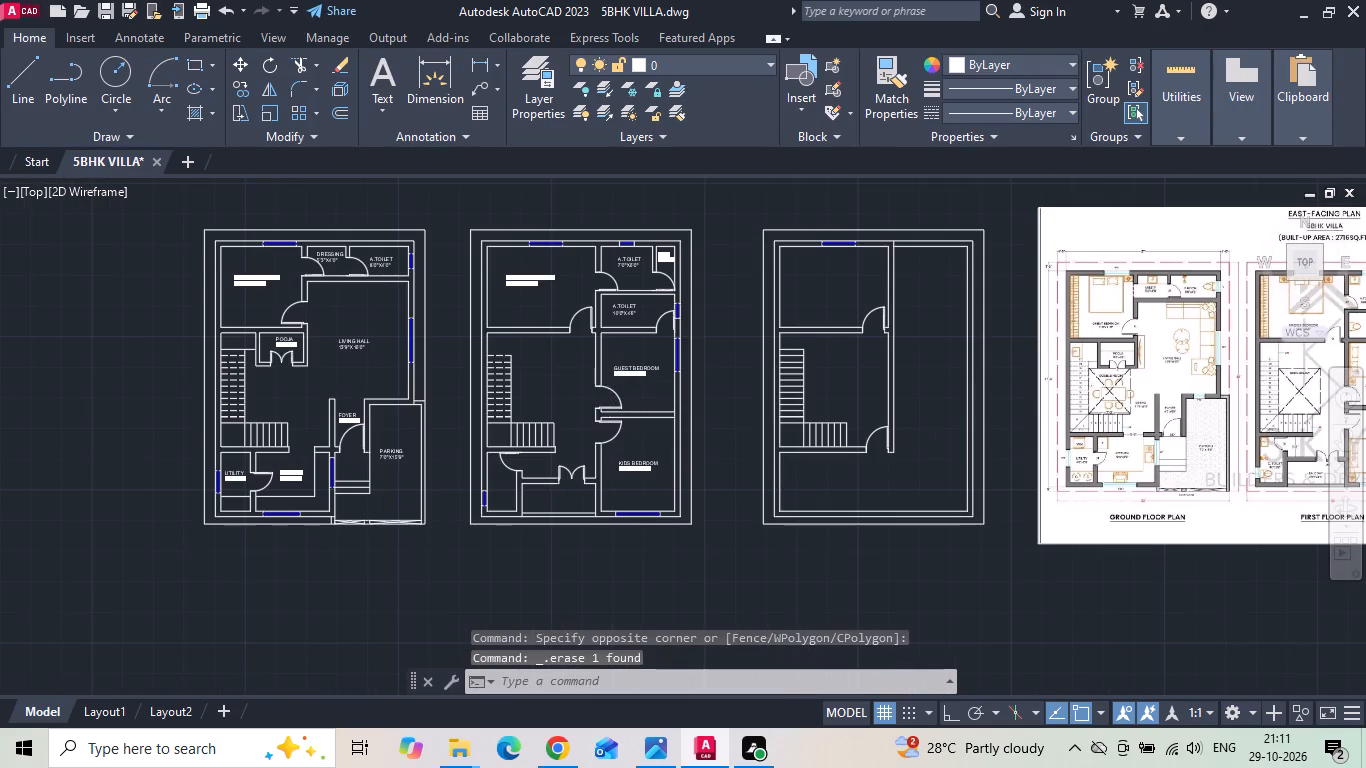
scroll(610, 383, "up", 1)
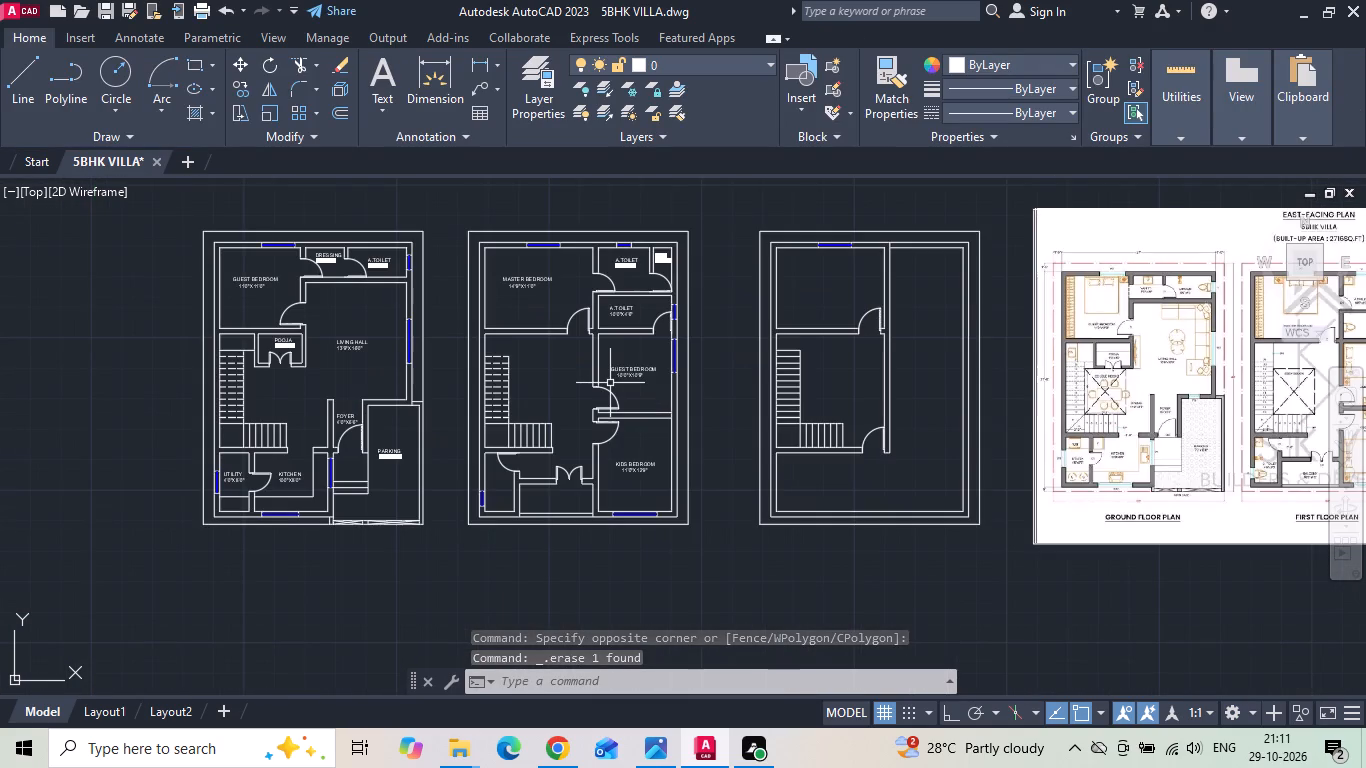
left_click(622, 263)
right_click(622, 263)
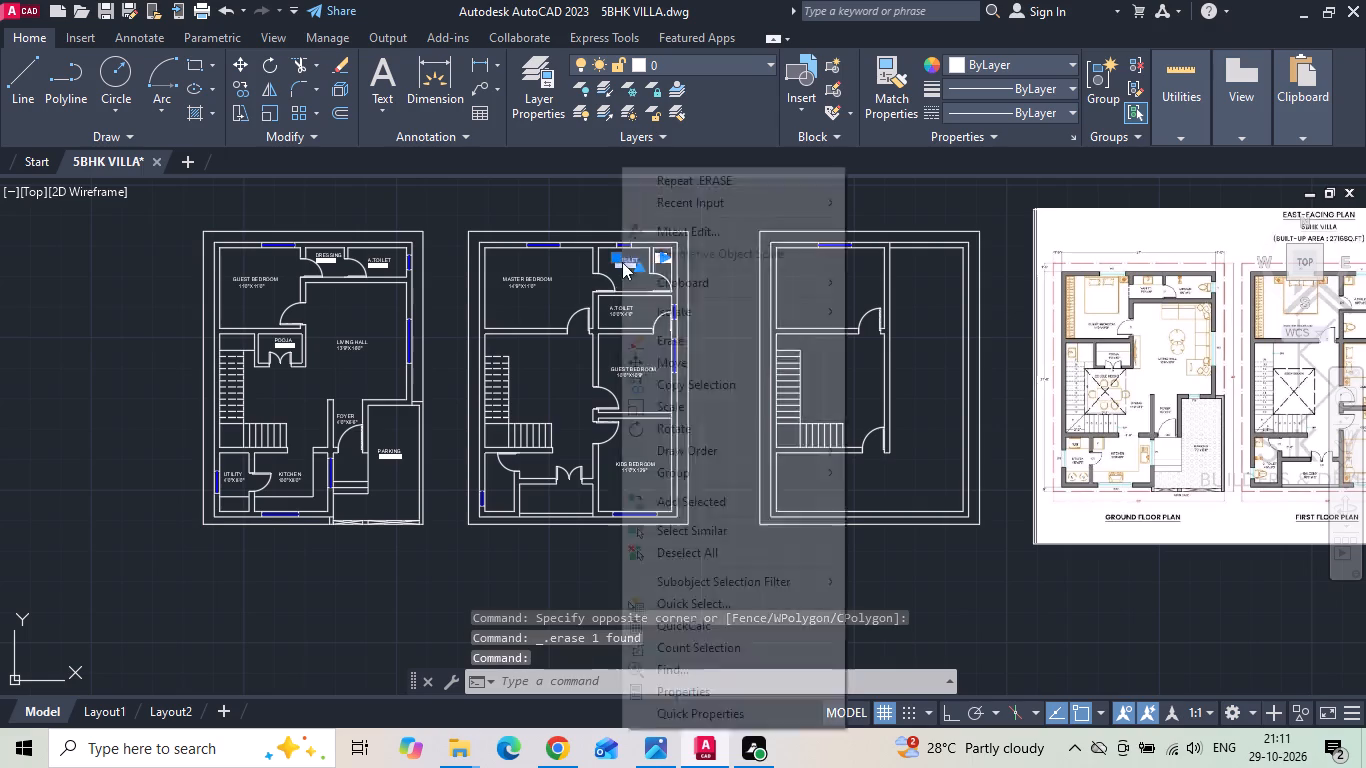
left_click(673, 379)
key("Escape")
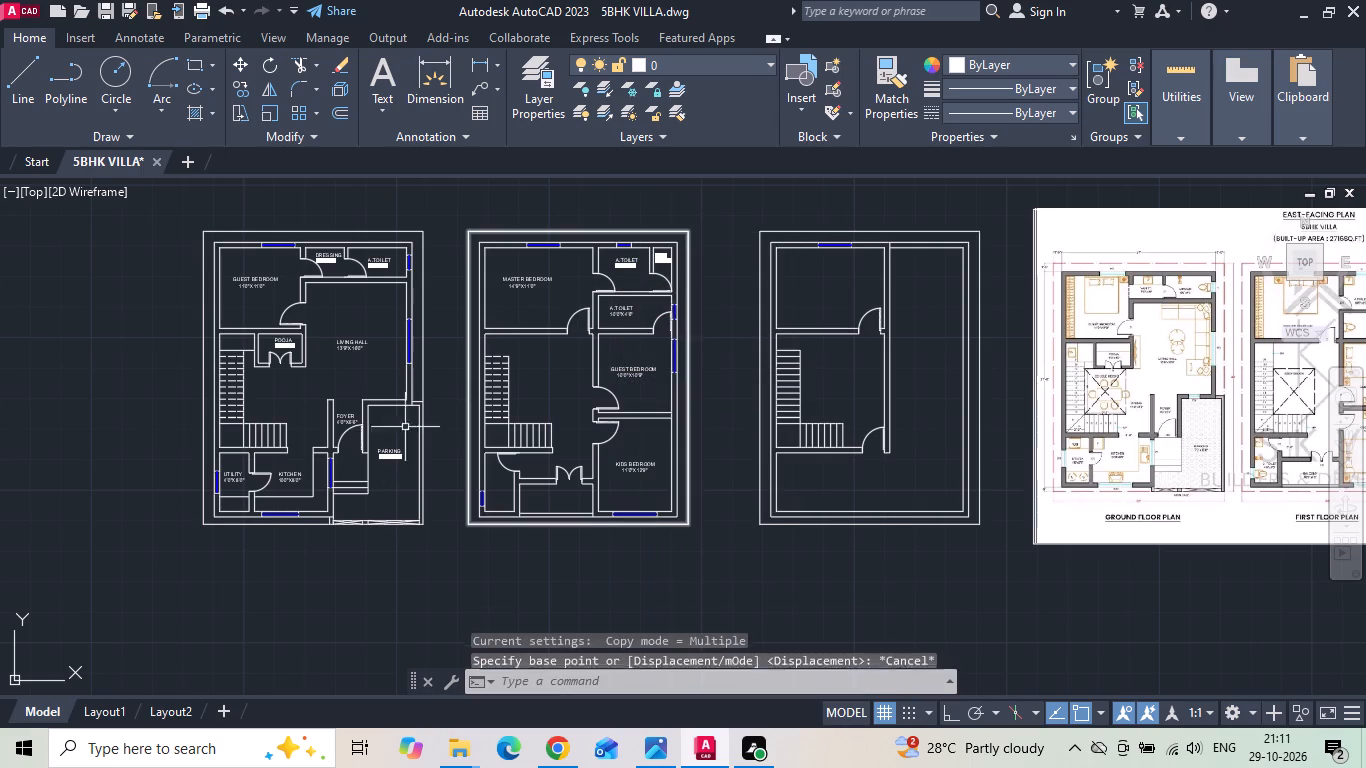
Copy the ground-floor UTILITY label into the matching small corner room of the first-floor plan, below the stairs.
left_click(241, 480)
right_click(238, 481)
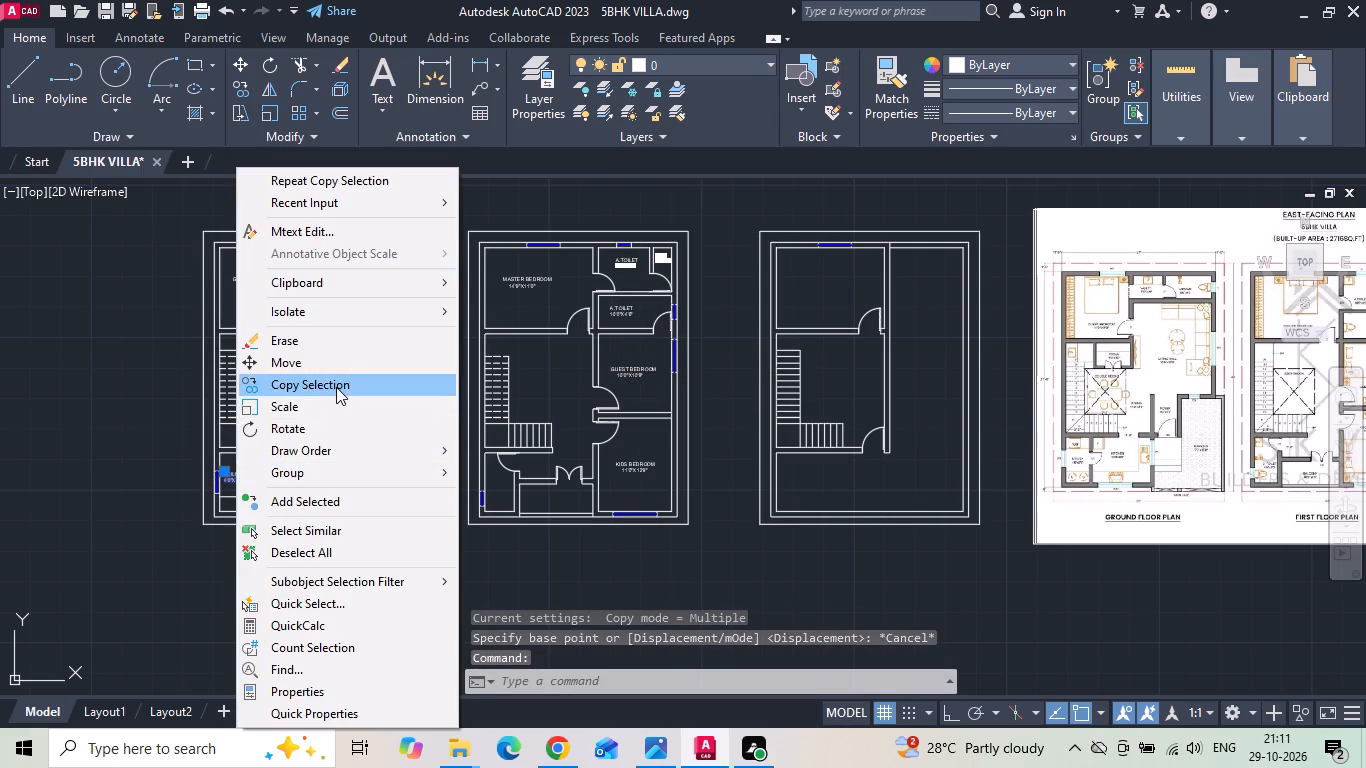
left_click(336, 387)
left_click(230, 479)
scroll(528, 470, "up", 2)
scroll(421, 512, "up", 2)
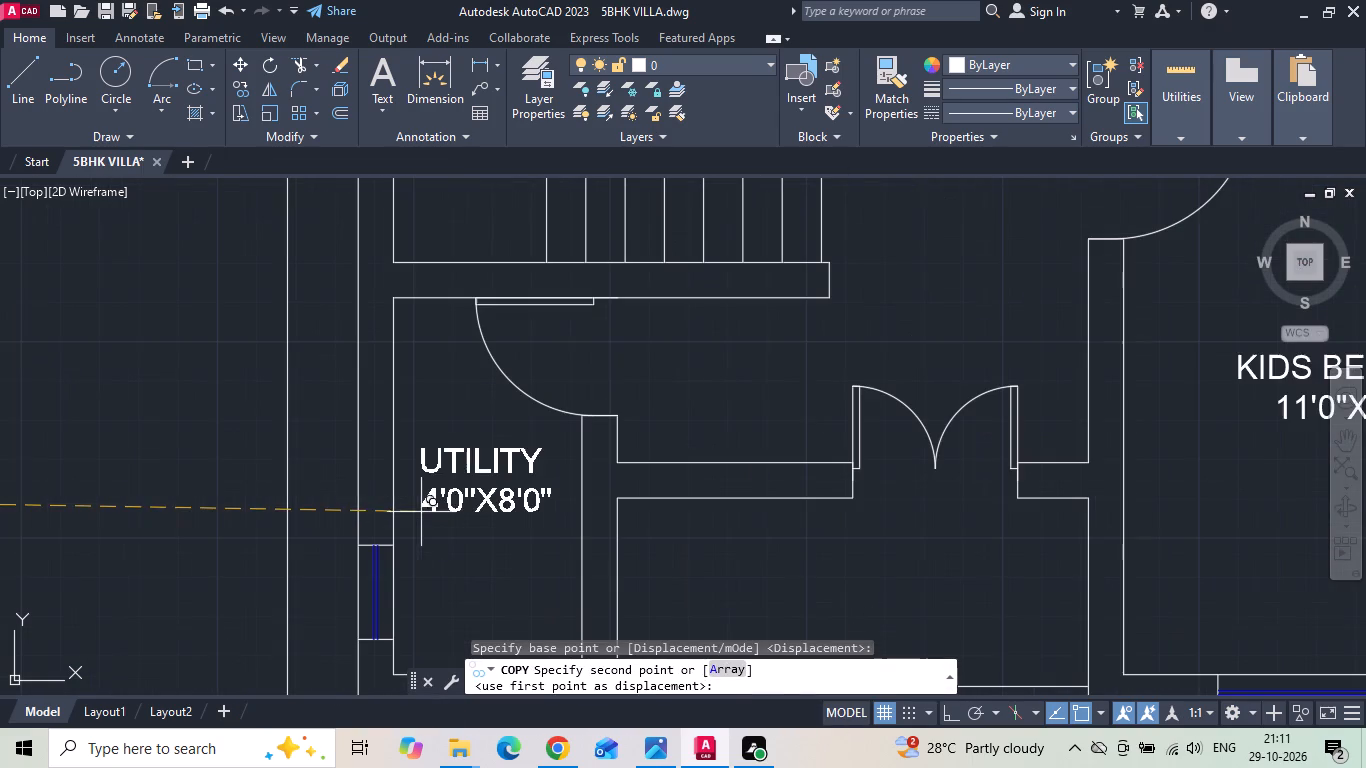
left_click(422, 515)
key("Escape")
Rename the copied UTILITY label on the first floor as C.TOILET, keeping its 4'0"X8'0" size line.
double_click(526, 454)
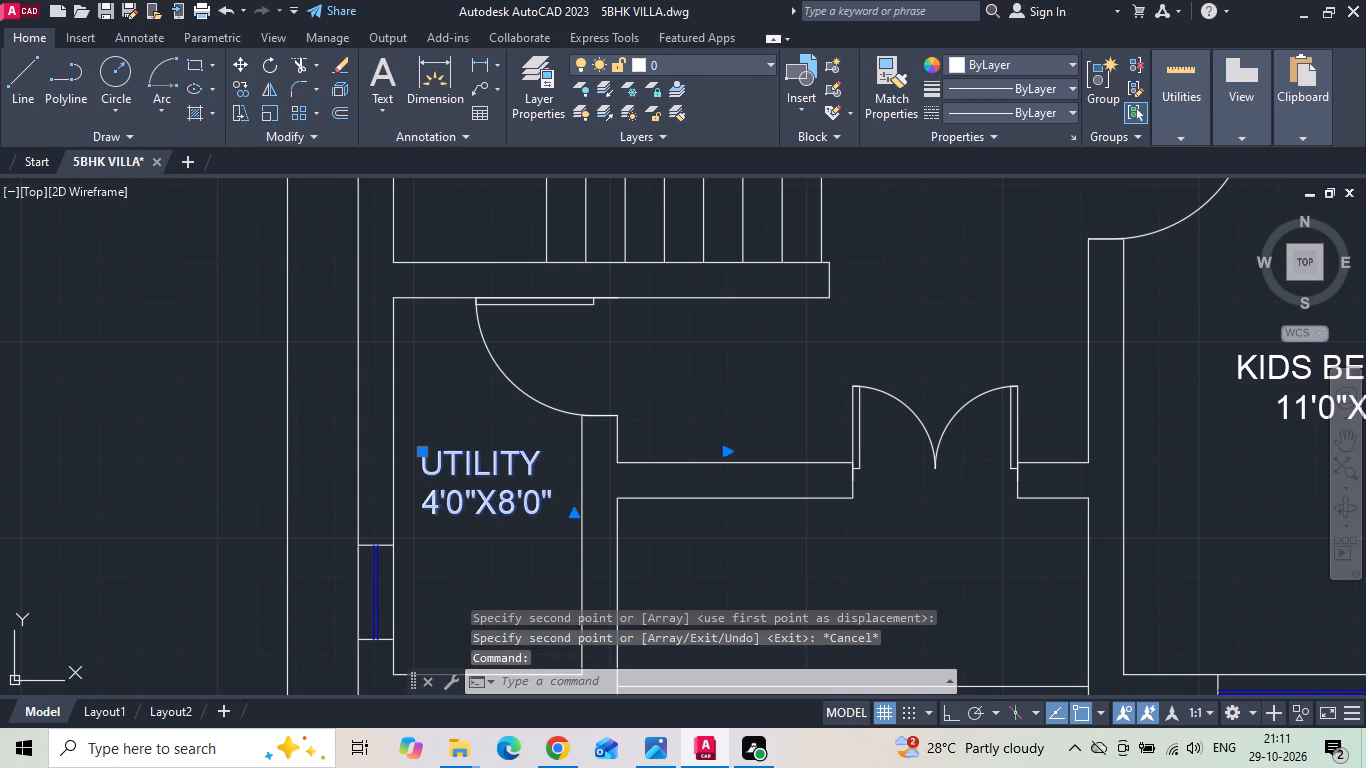
left_click_drag(550, 458, 388, 464)
key("BackSpace")
type("TOILET")
key("Return")
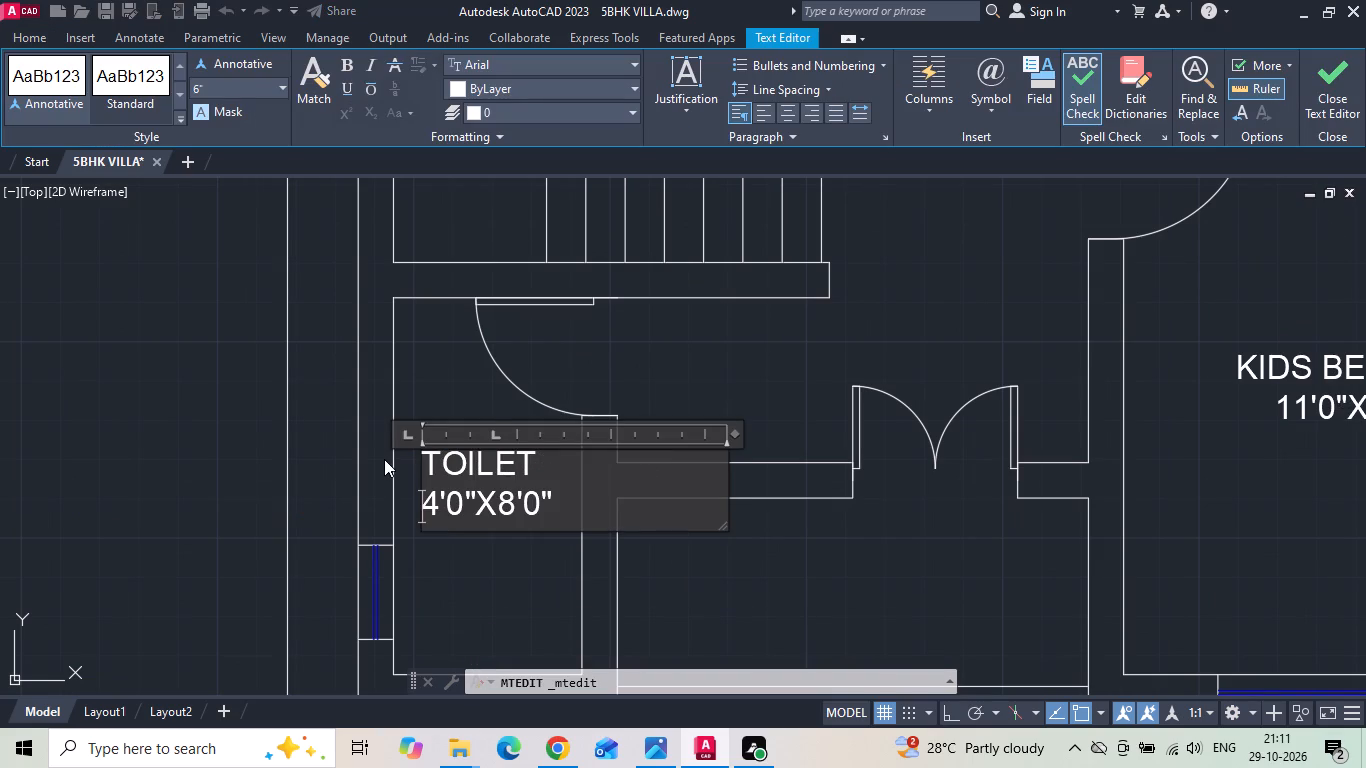
left_click(421, 458)
type("C.")
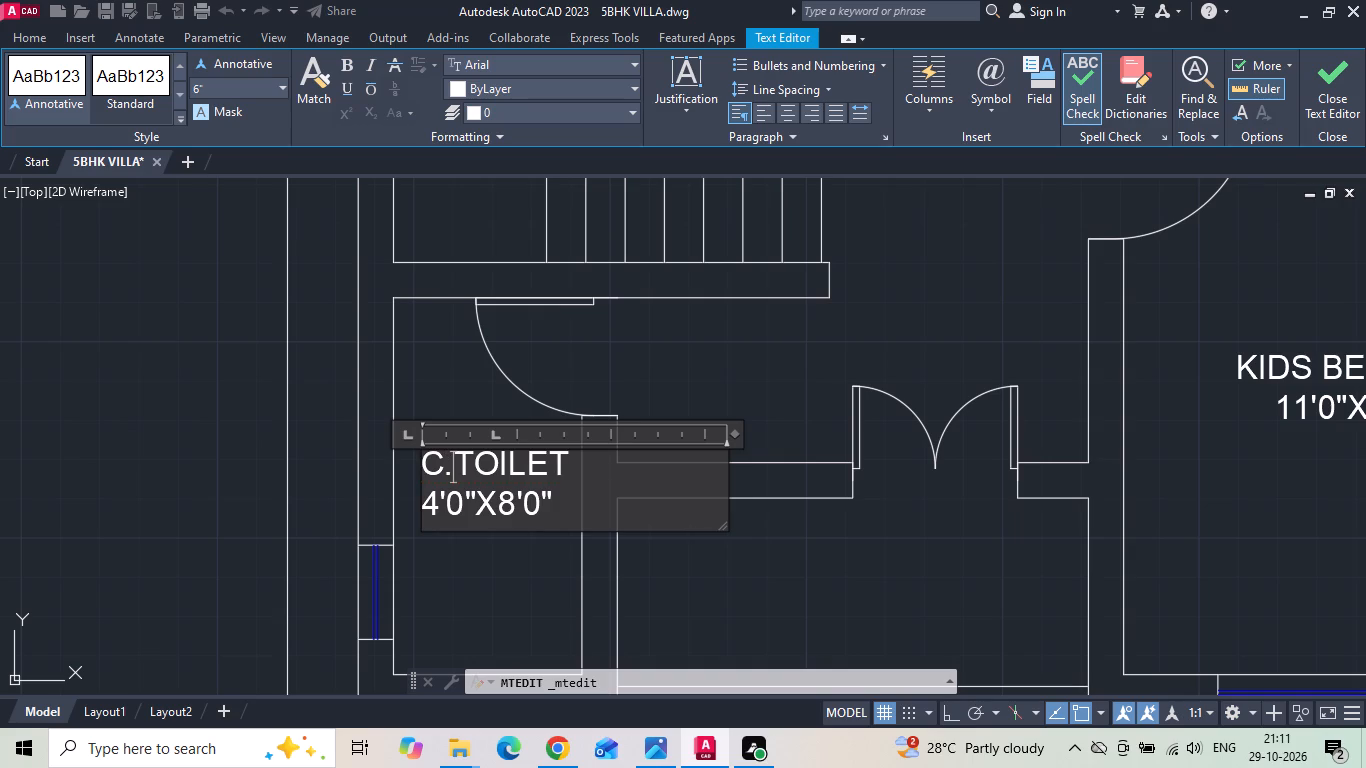
left_click(431, 599)
Copy the C.TOILET label into the adjoining balcony space below the double door.
scroll(576, 344, "down", 2)
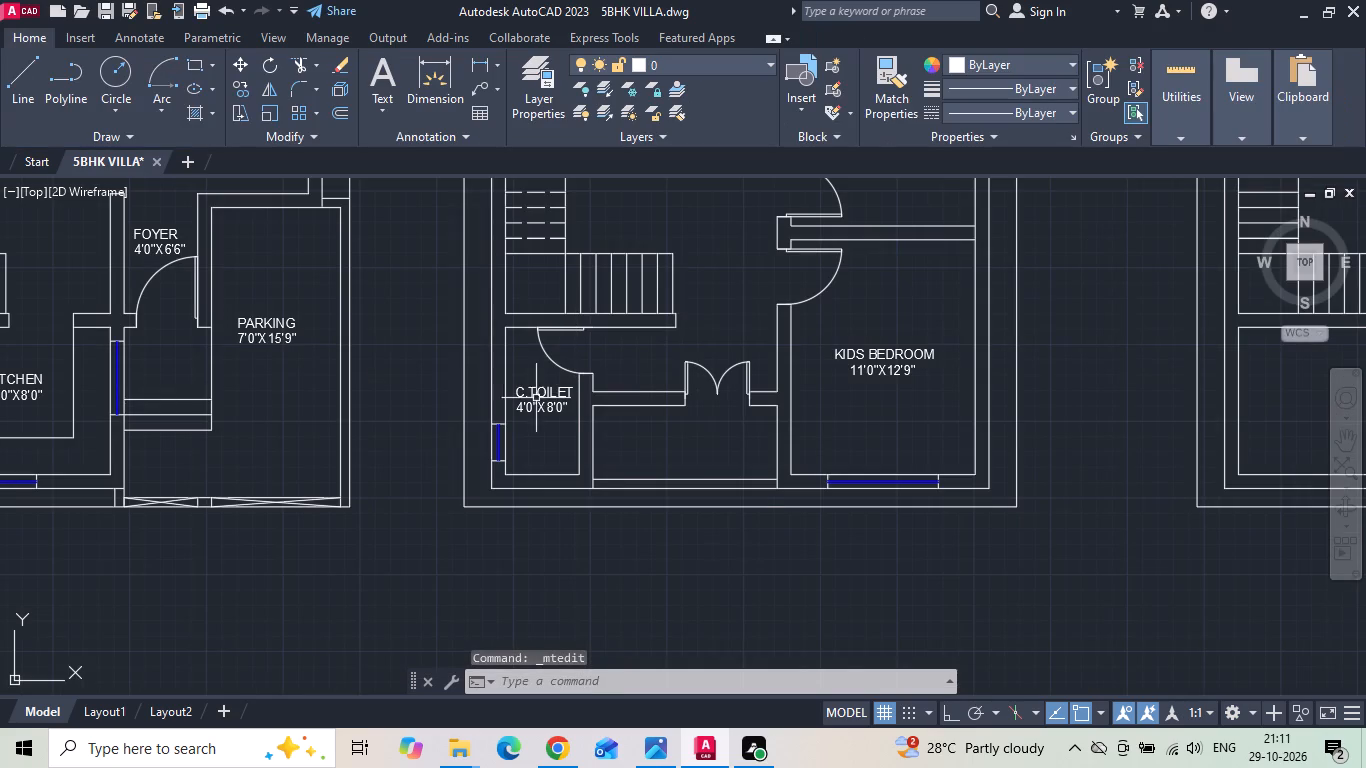
left_click(540, 396)
right_click(541, 393)
left_click(621, 390)
left_click(570, 424)
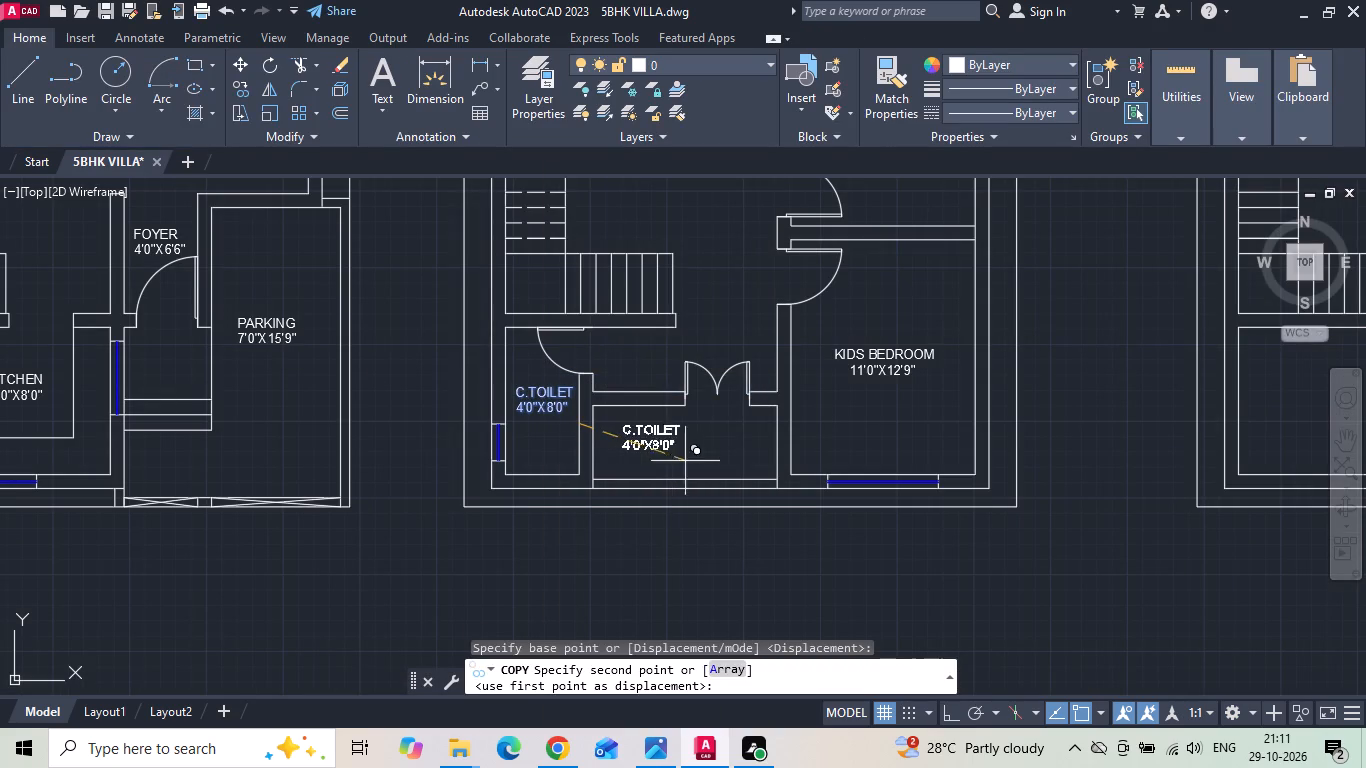
left_click(723, 467)
scroll(566, 440, "down", 4)
key("Escape")
Add linear dimensions for the balcony's inside width between its side walls and its depth down to the outer edge line.
scroll(895, 413, "up", 3)
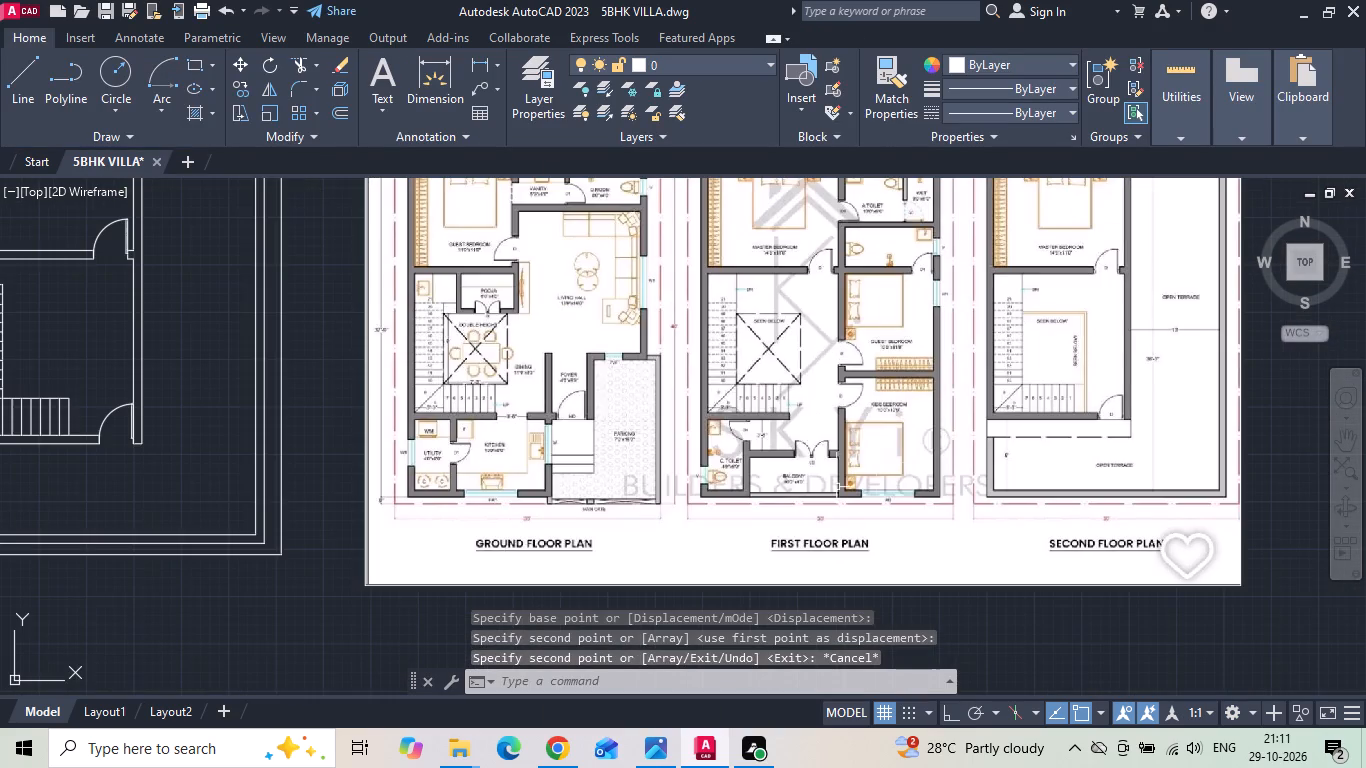
scroll(1054, 372, "down", 2)
scroll(539, 411, "up", 4)
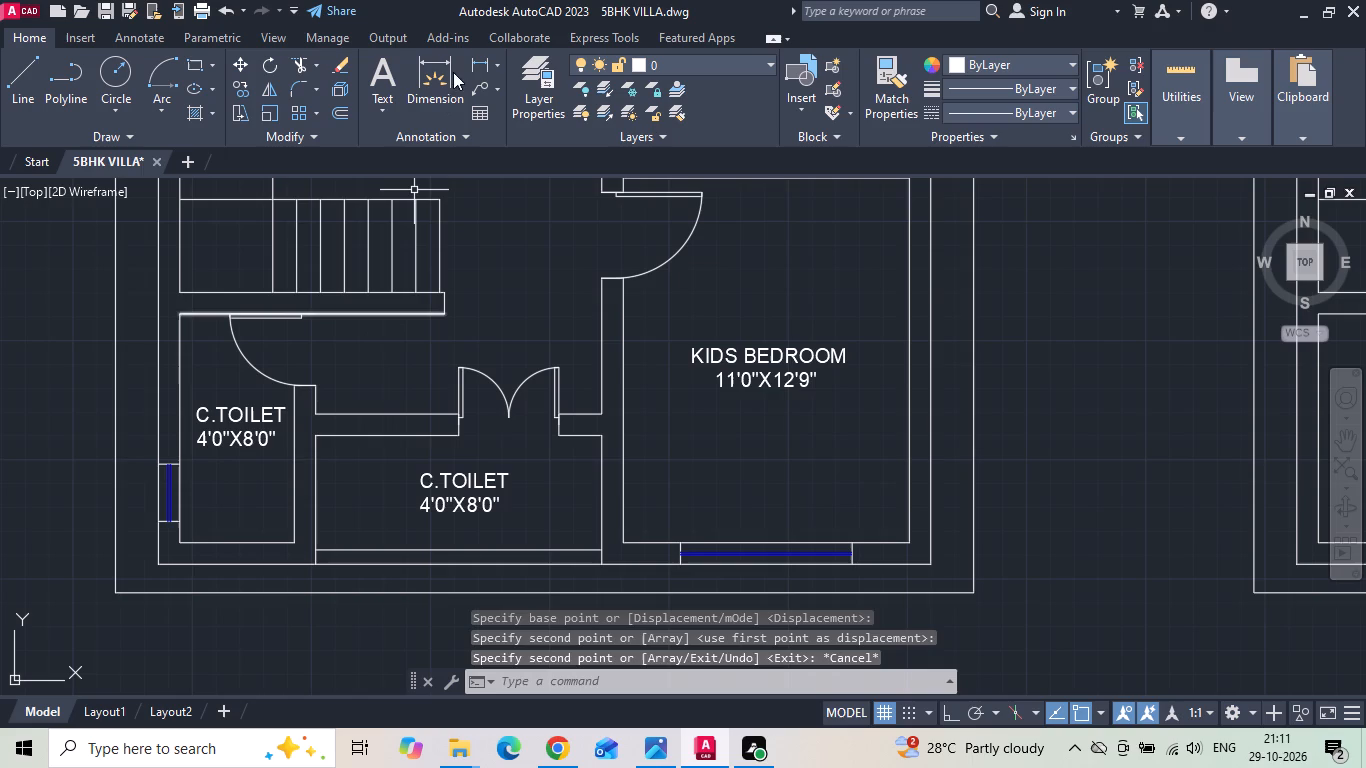
left_click(473, 56)
left_click(319, 463)
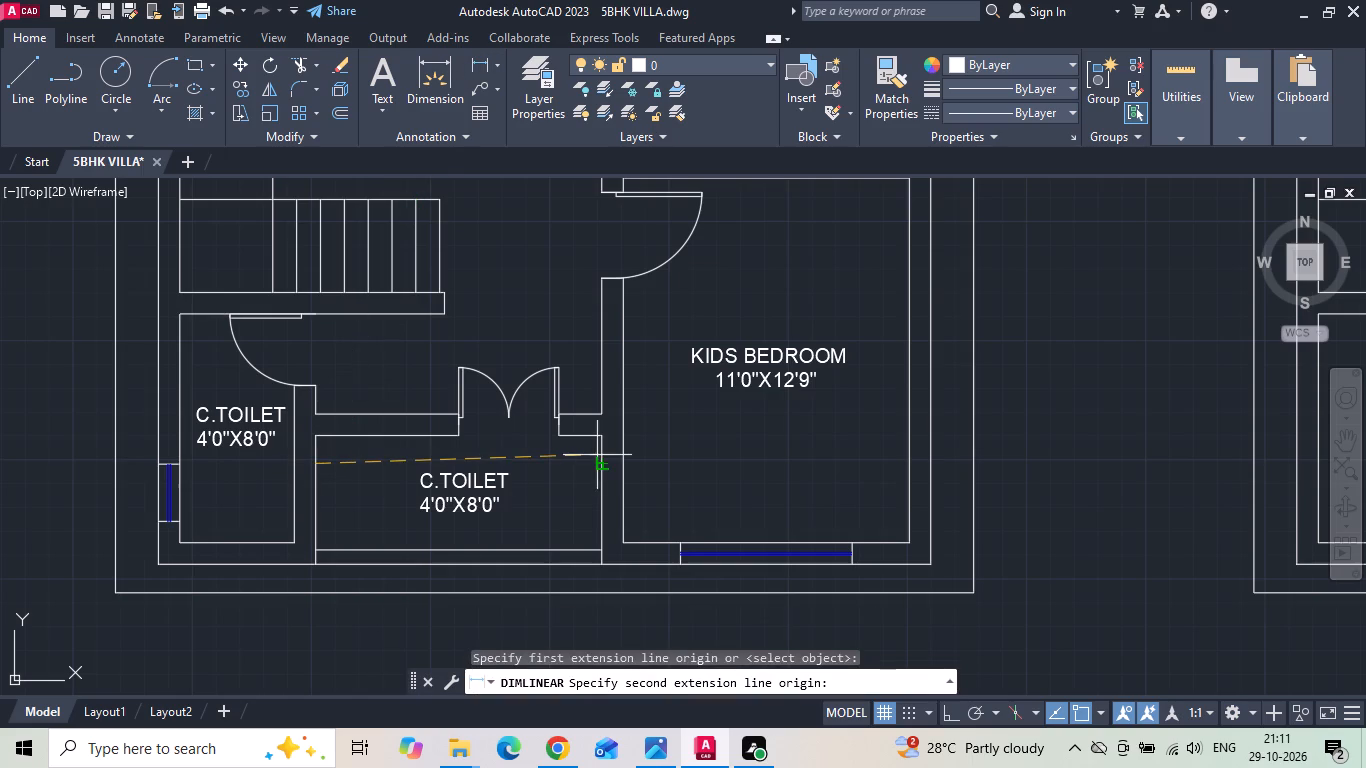
left_click(598, 462)
left_click(599, 455)
key("space")
left_click(367, 438)
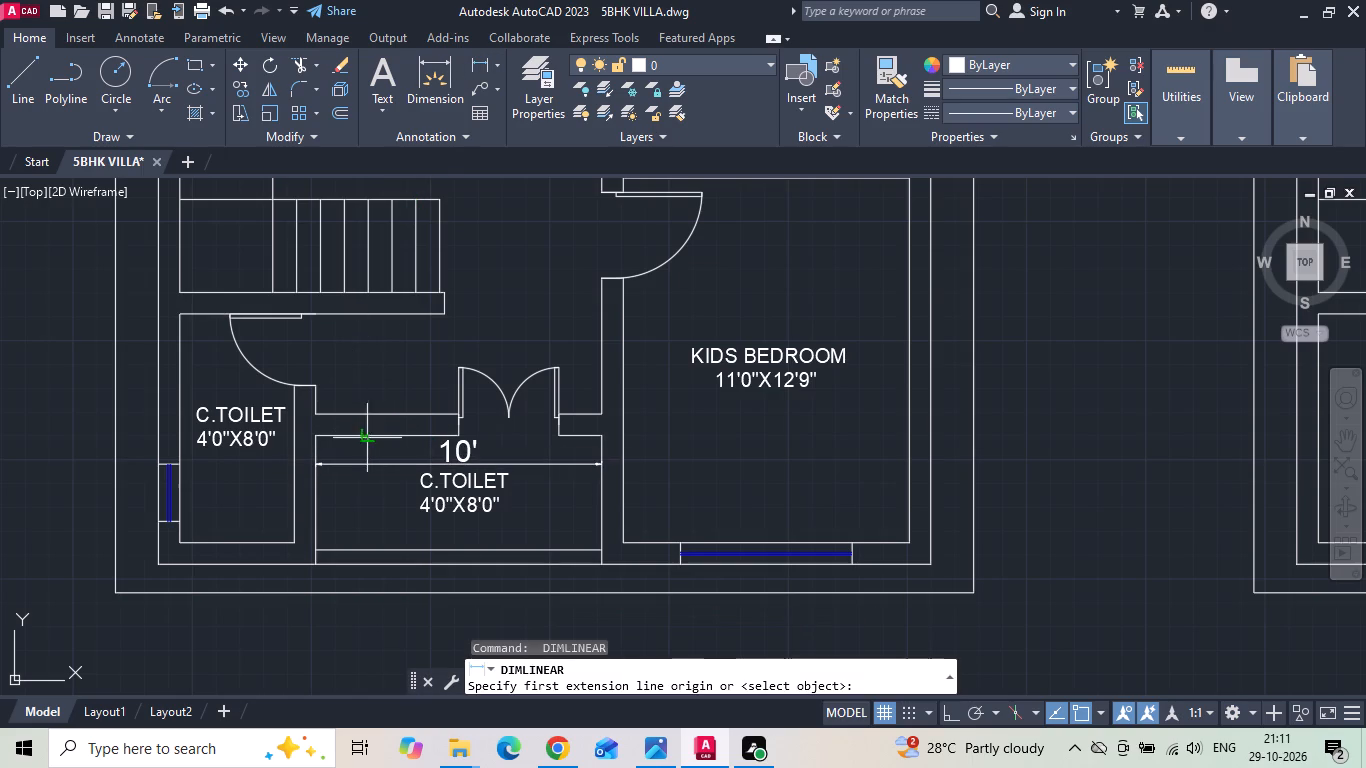
left_click(357, 551)
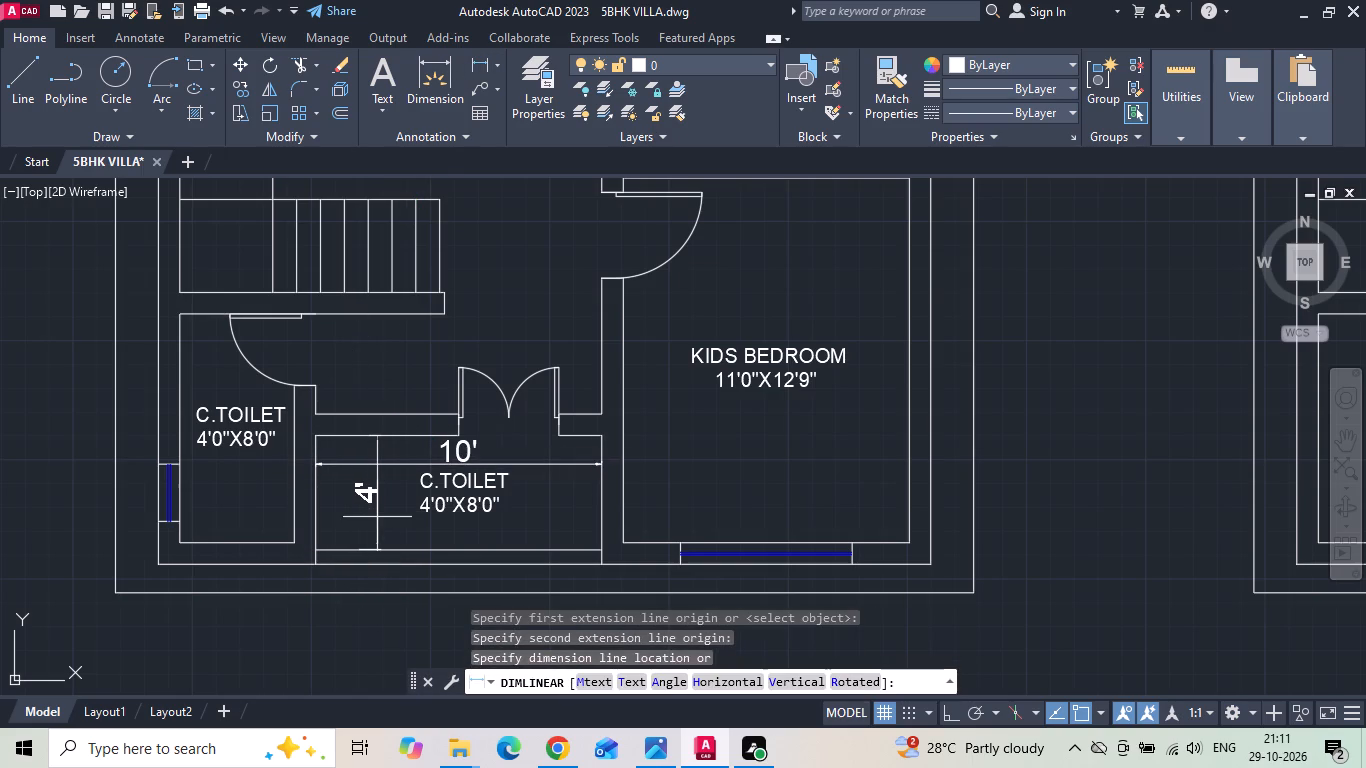
left_click(373, 517)
Change the copied label in the balcony space to BALCONY with the size 10'0"X4'0".
scroll(384, 511, "up", 1)
middle_click_drag(447, 494, 549, 484)
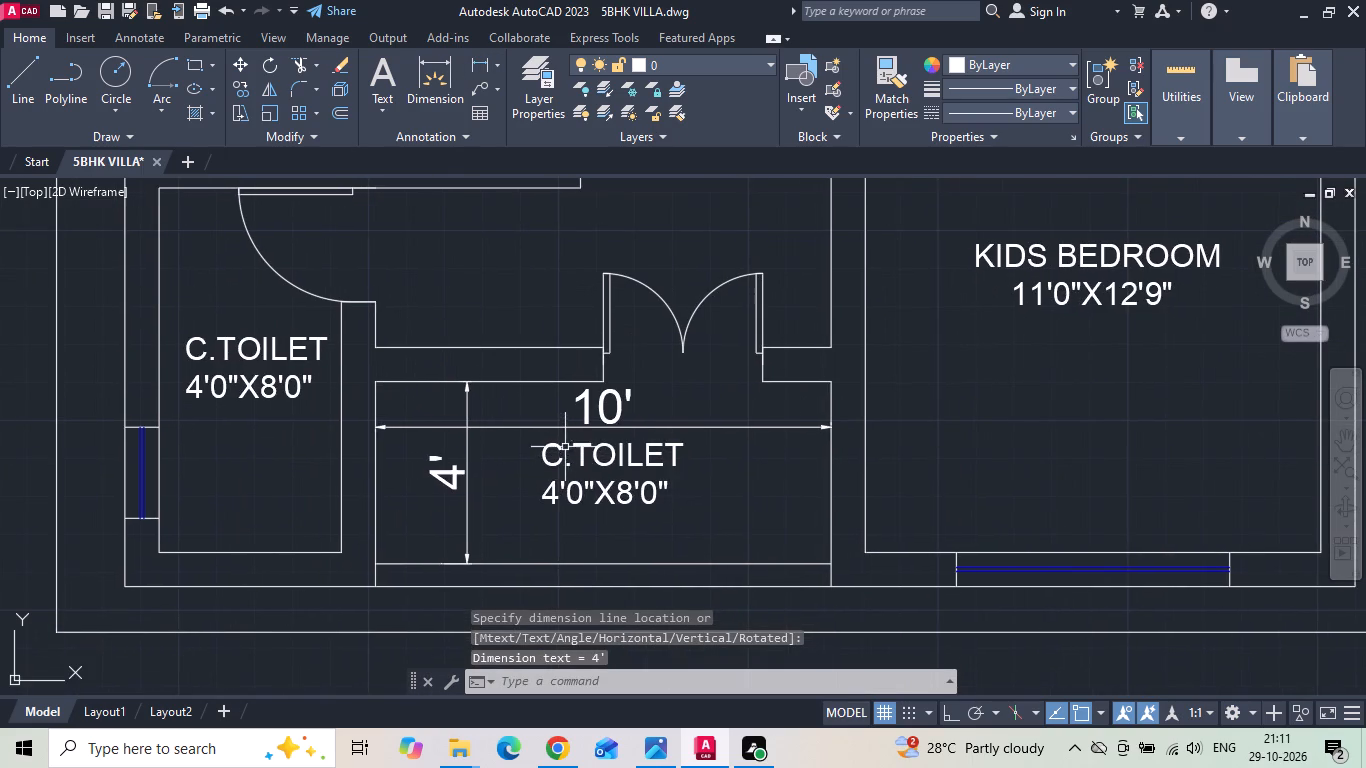
double_click(675, 454)
left_click_drag(684, 462, 508, 460)
key("BackSpace")
type("BALCONY")
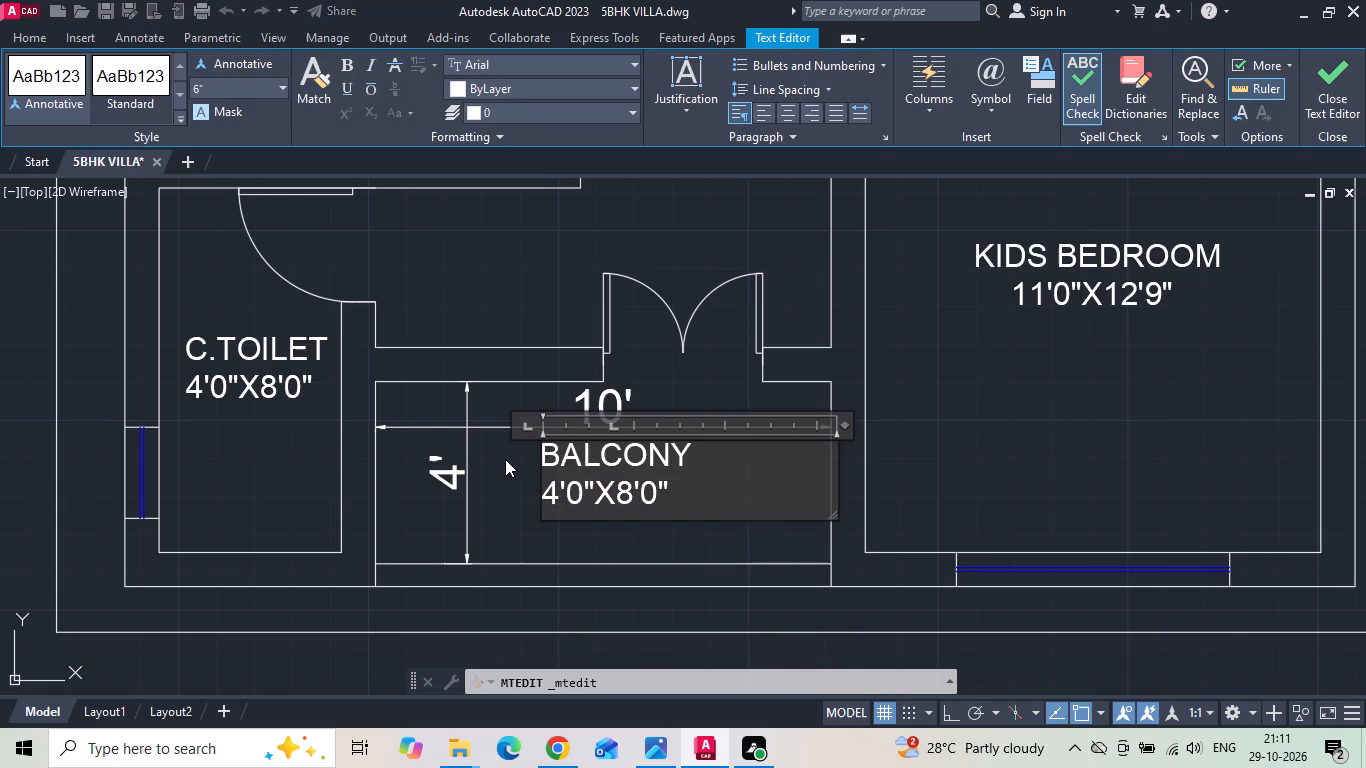
left_click(561, 503)
key("BackSpace")
type("10")
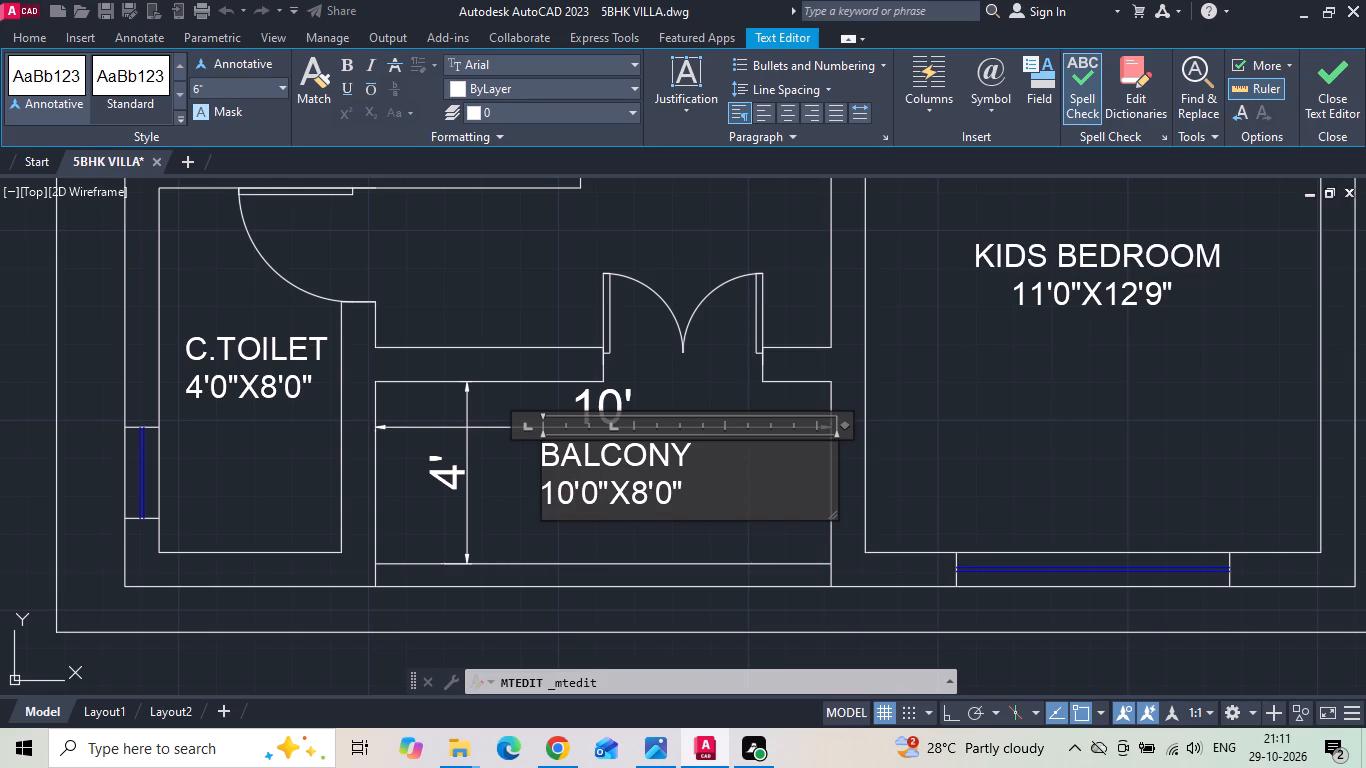
left_click(648, 505)
key("BackSpace")
key("4")
left_click(682, 497)
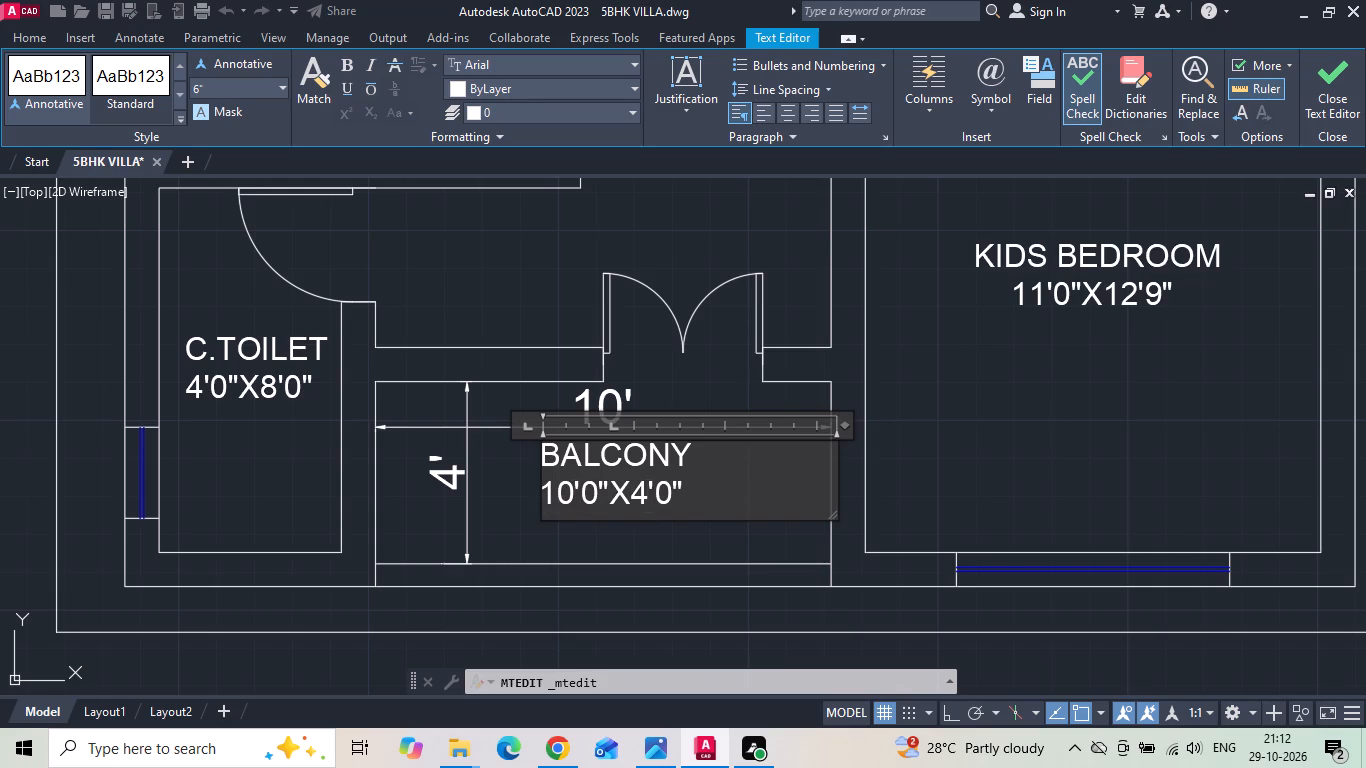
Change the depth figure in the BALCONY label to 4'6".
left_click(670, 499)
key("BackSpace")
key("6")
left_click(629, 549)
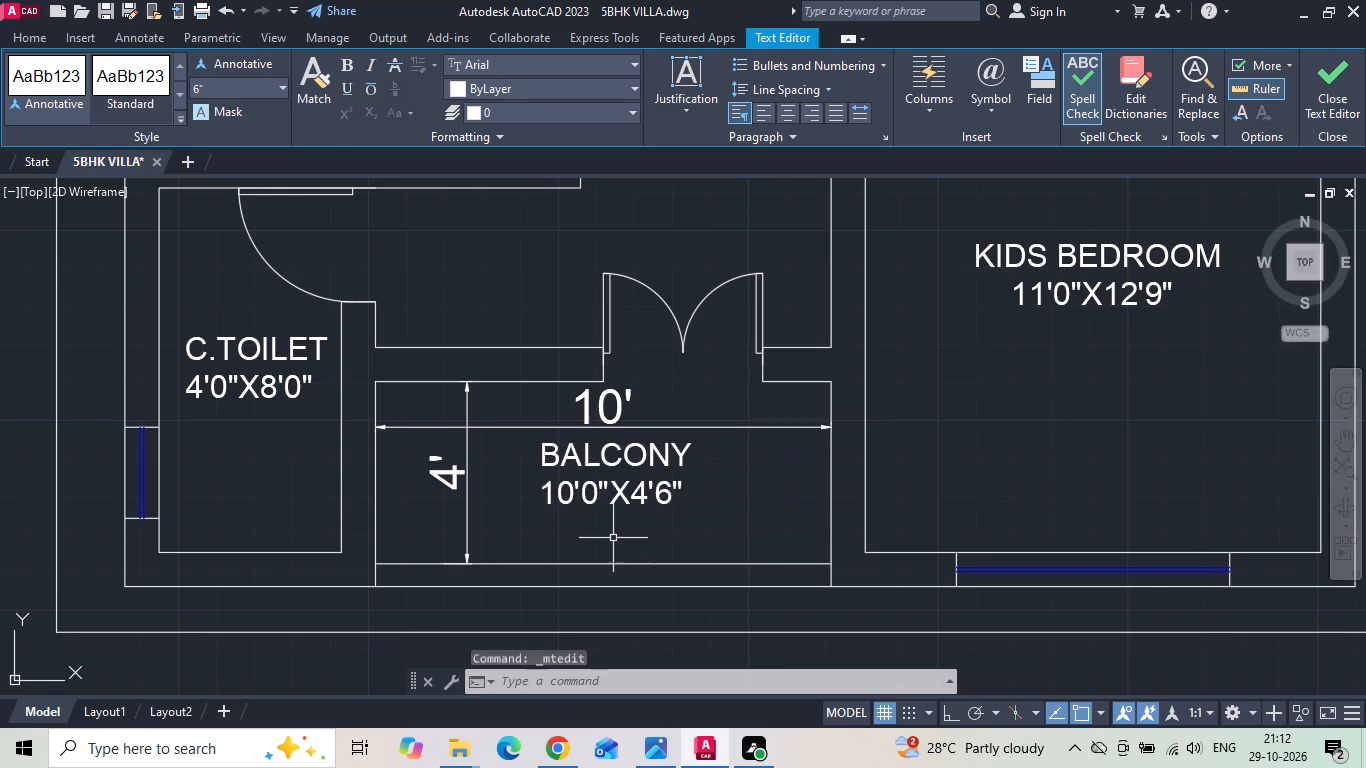
Check the balcony size on the reference plan and set the BALCONY label's depth figure to 4'0".
scroll(521, 489, "down", 6)
scroll(1365, 497, "up", 3)
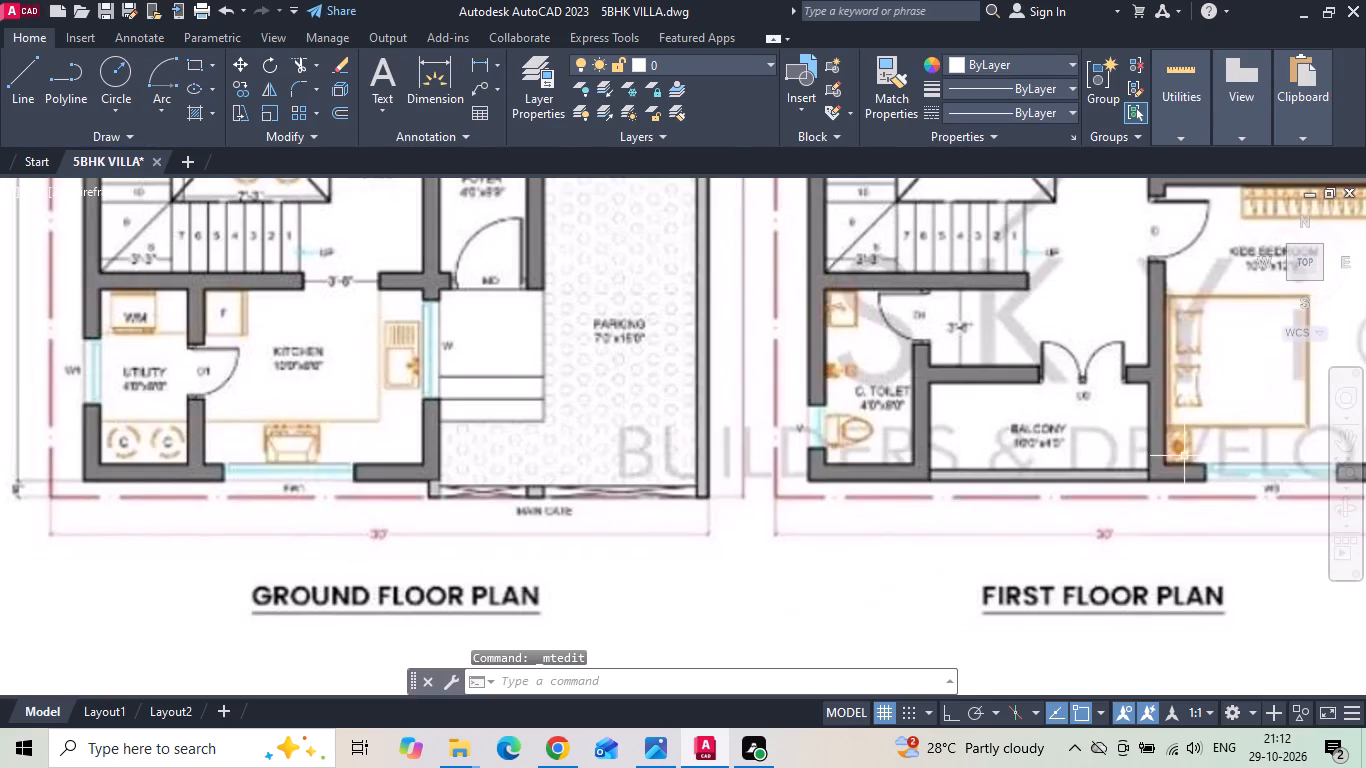
scroll(1127, 439, "down", 4)
scroll(668, 446, "up", 5)
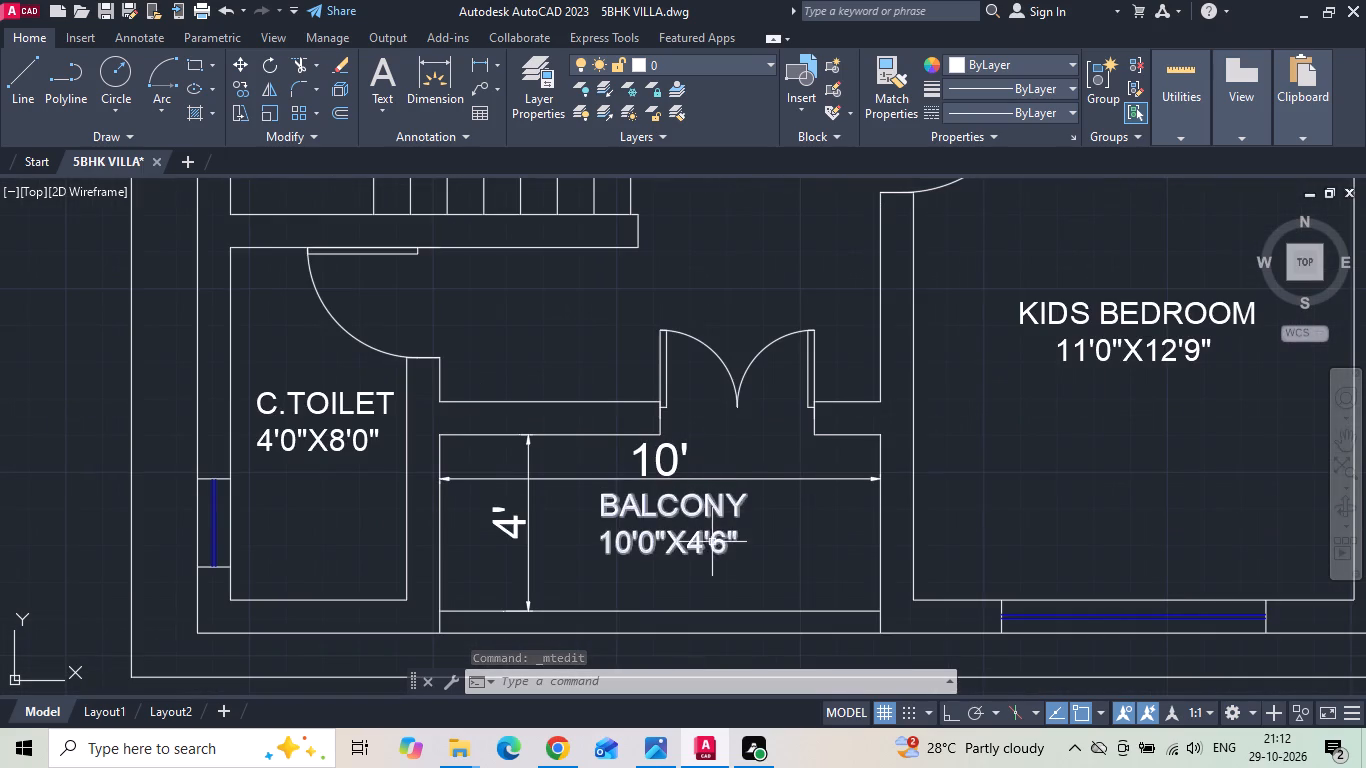
double_click(719, 548)
key("BackSpace")
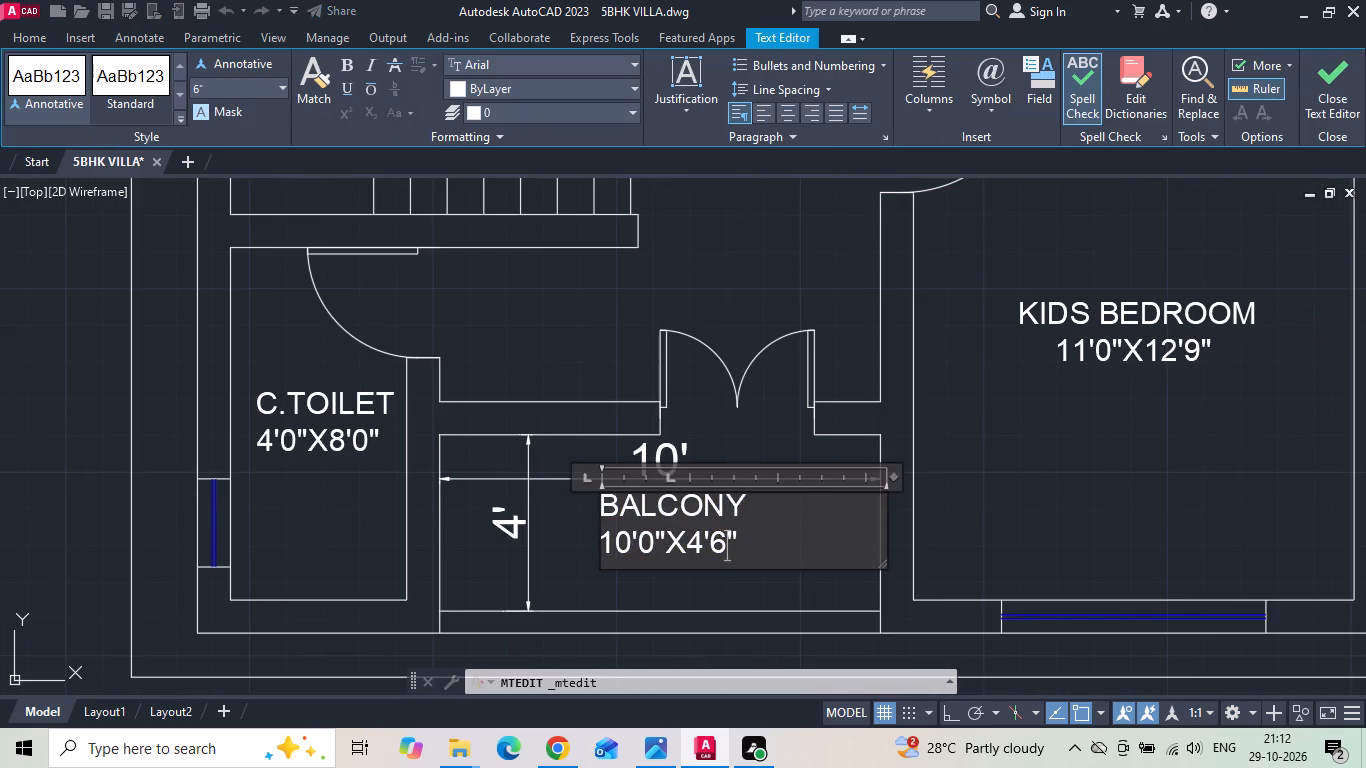
key("0")
left_click(583, 556)
Erase the width and depth dimensions inside the balcony.
left_click(556, 466)
left_click(516, 495)
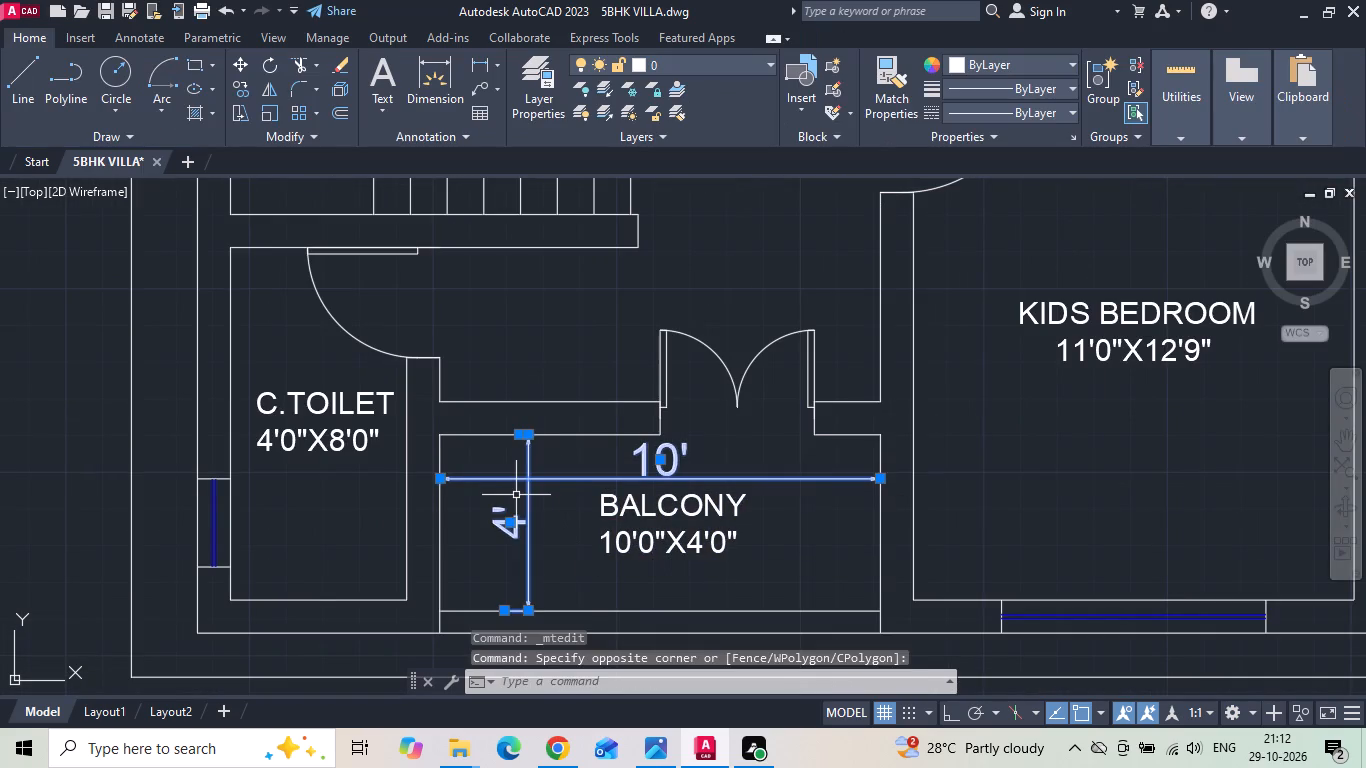
key("Delete")
Save the drawing.
key("ctrl+s")
key("ctrl+s")
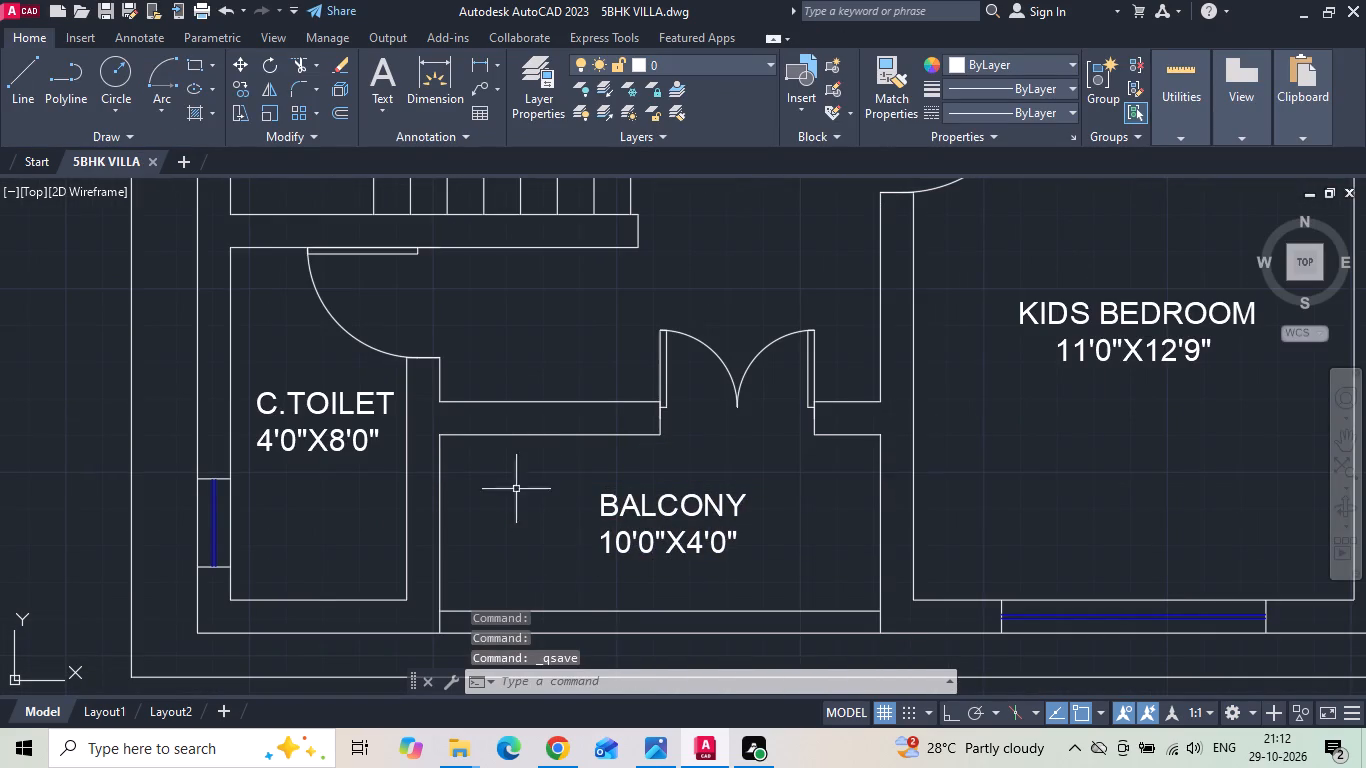
Copy the first-floor MASTER BEDROOM label into the second-floor bedroom and into the open area beside the second-floor stair hall.
scroll(653, 452, "down", 4)
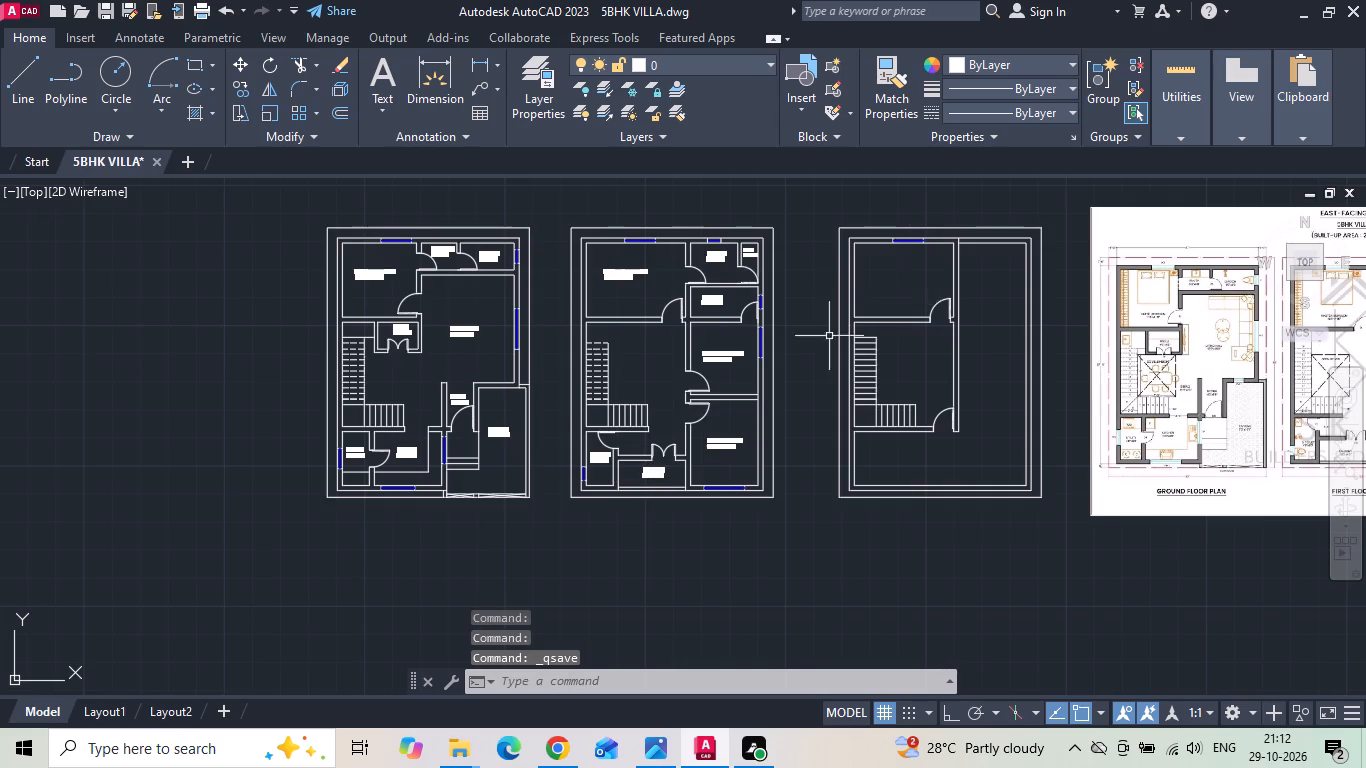
scroll(783, 347, "down", 1)
scroll(1185, 330, "up", 3)
middle_click_drag(1187, 327, 883, 324)
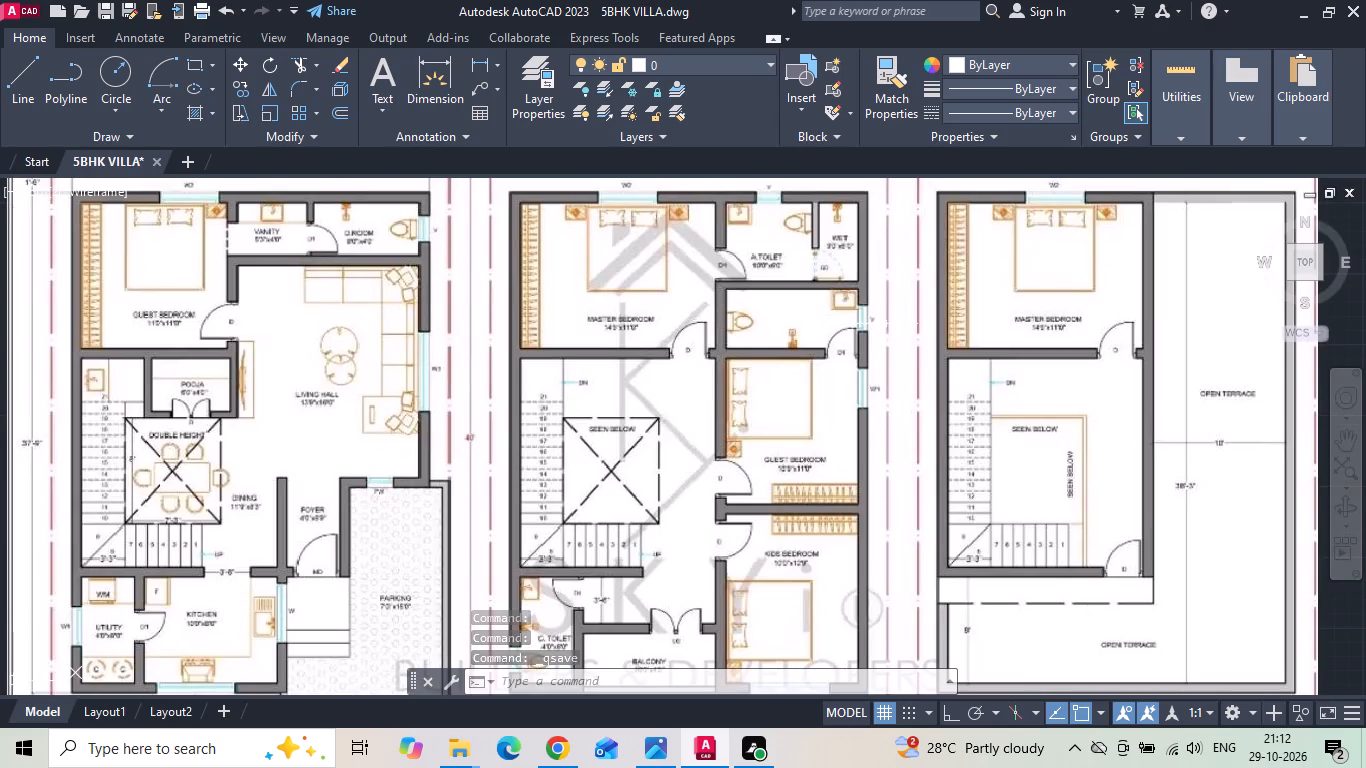
scroll(976, 325, "down", 2)
left_click(137, 280)
right_click(137, 280)
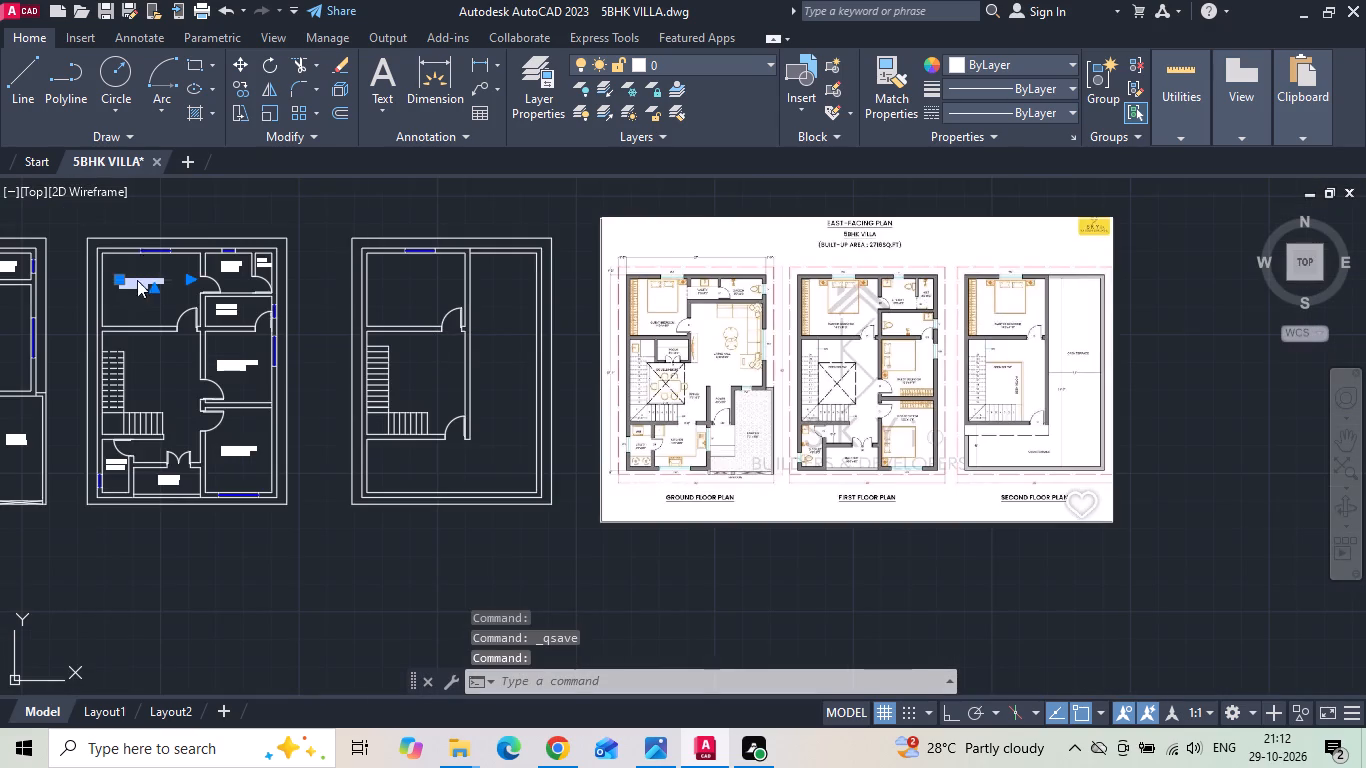
left_click(202, 382)
left_click(136, 292)
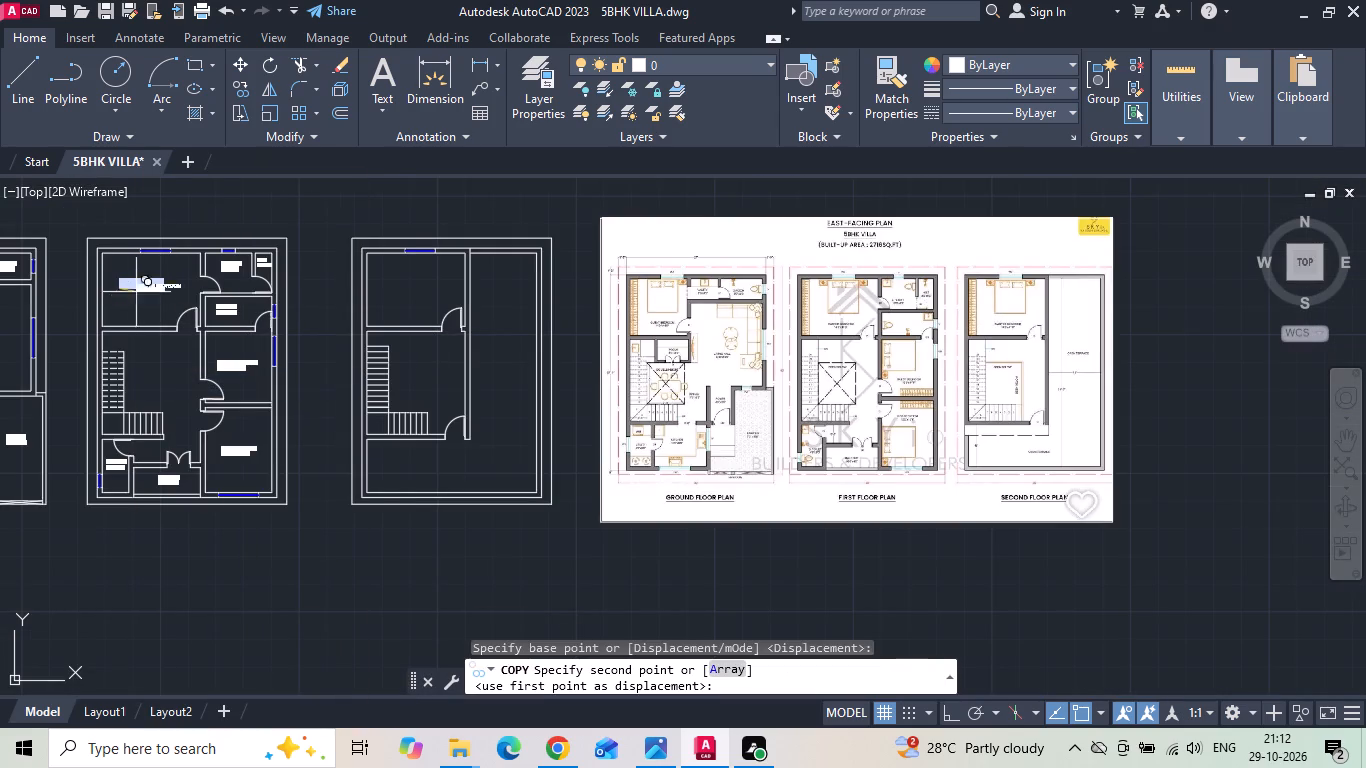
left_click(394, 292)
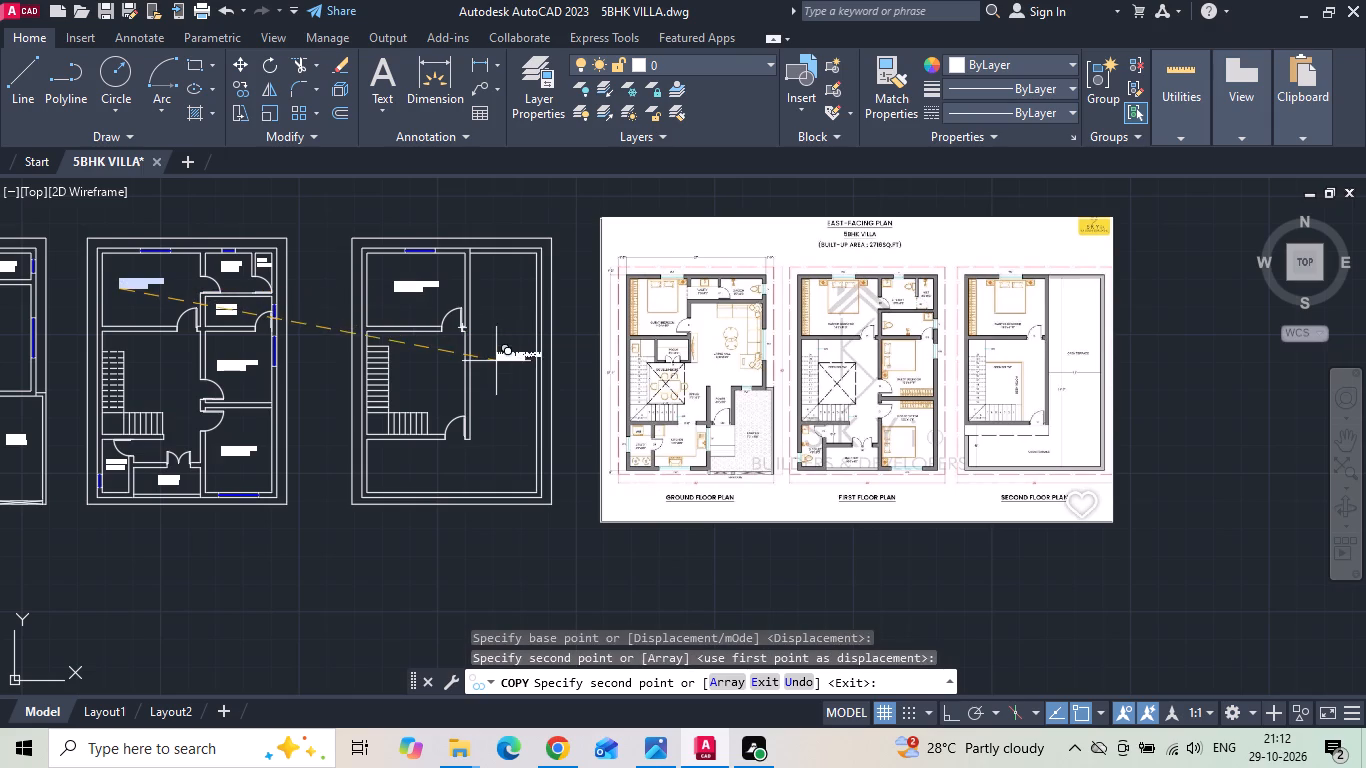
left_click(482, 368)
key("Escape")
Replace the label copied into the second-floor open area with OPEN TERRACE at a text height of 9".
scroll(491, 362, "up", 2)
double_click(492, 360)
scroll(546, 362, "up", 1)
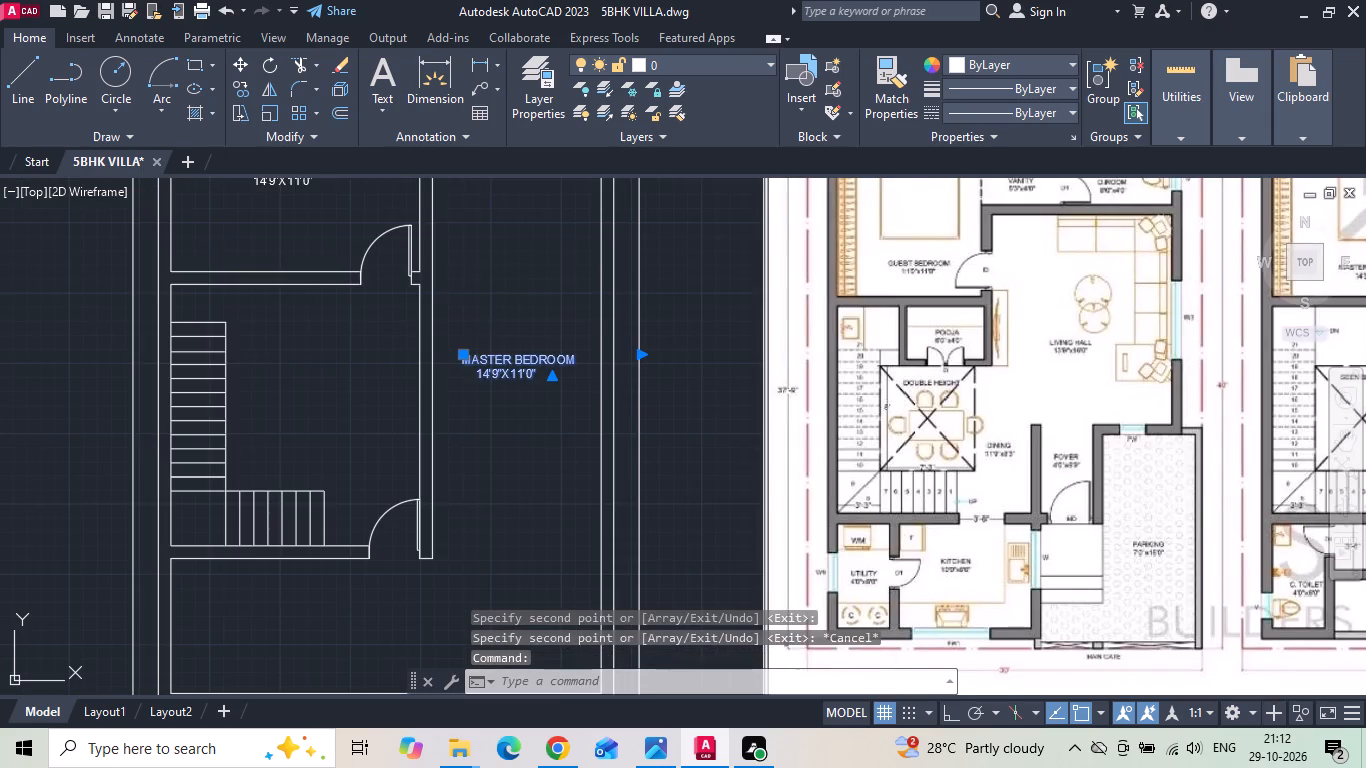
left_click_drag(531, 393, 254, 343)
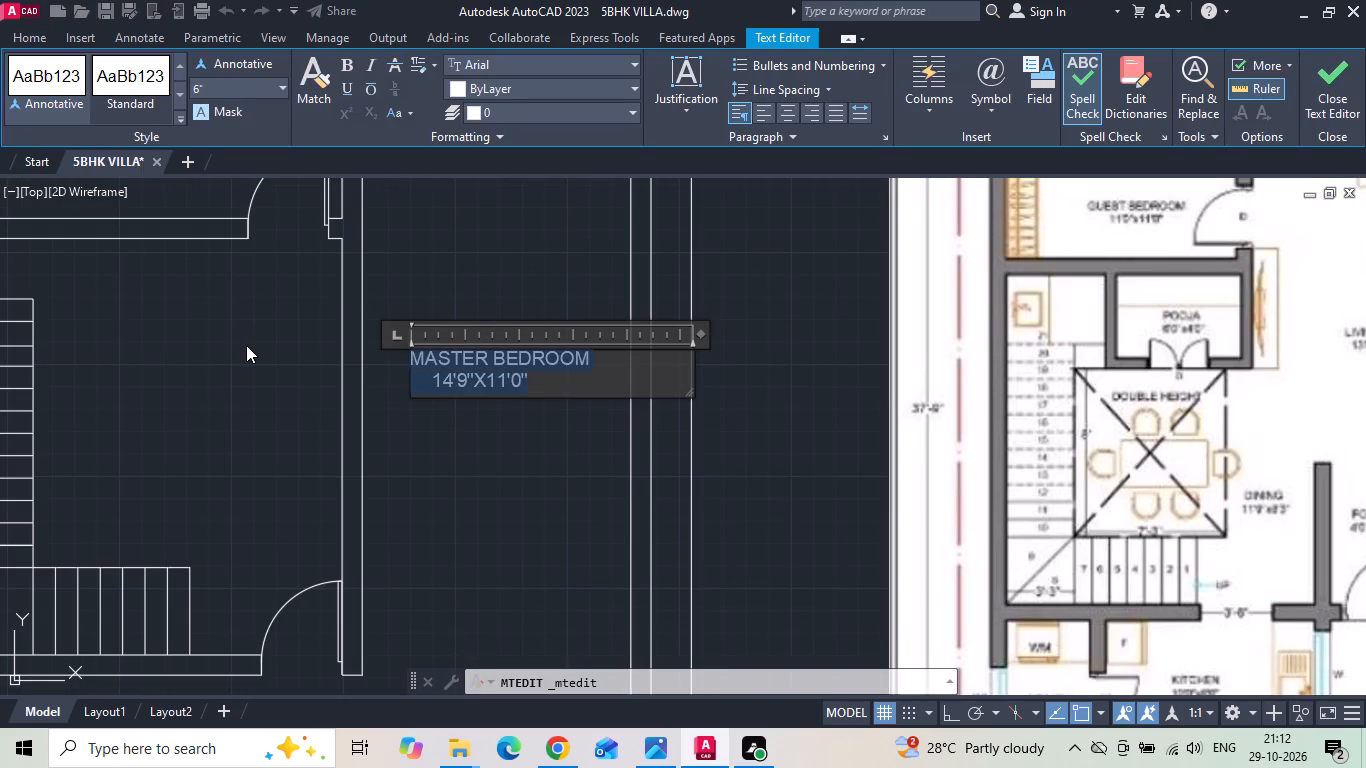
key("BackSpace")
type("OPEN TERRACE")
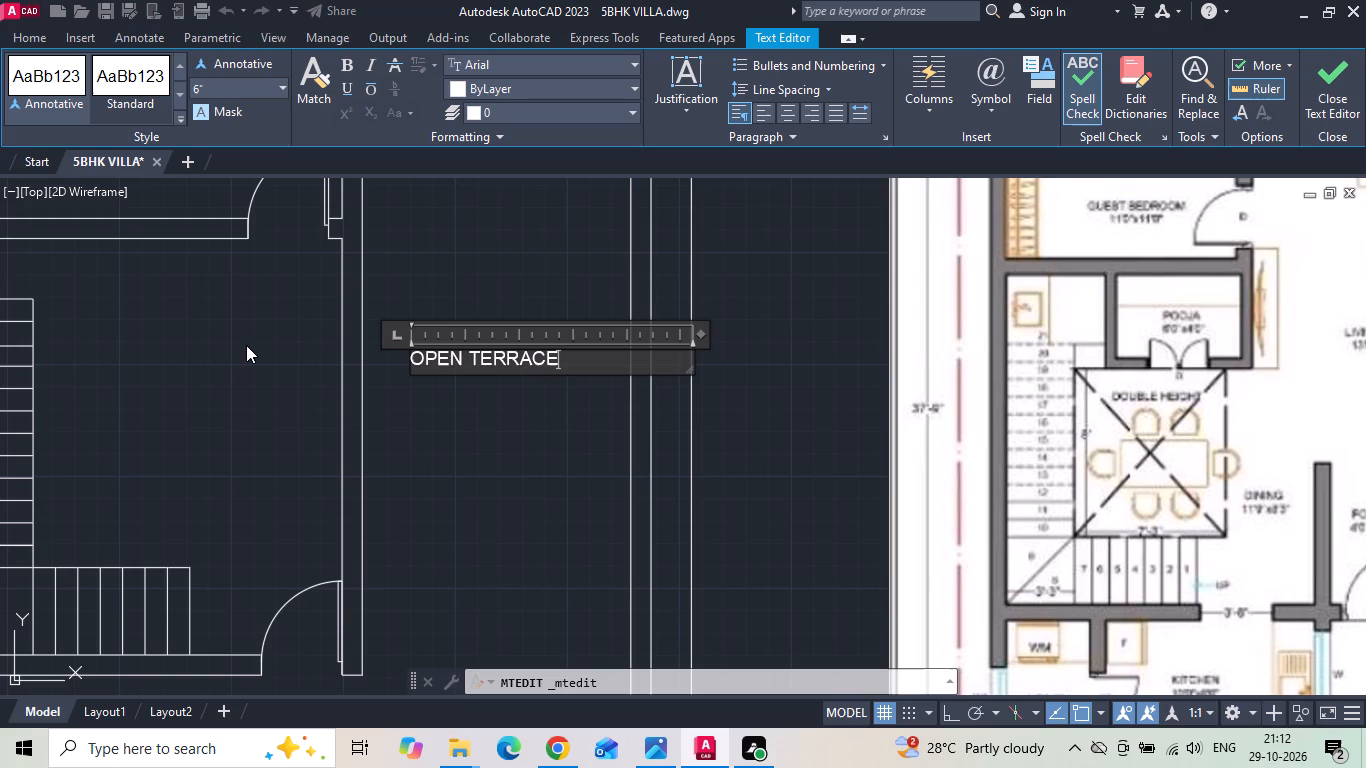
key("ctrl+a")
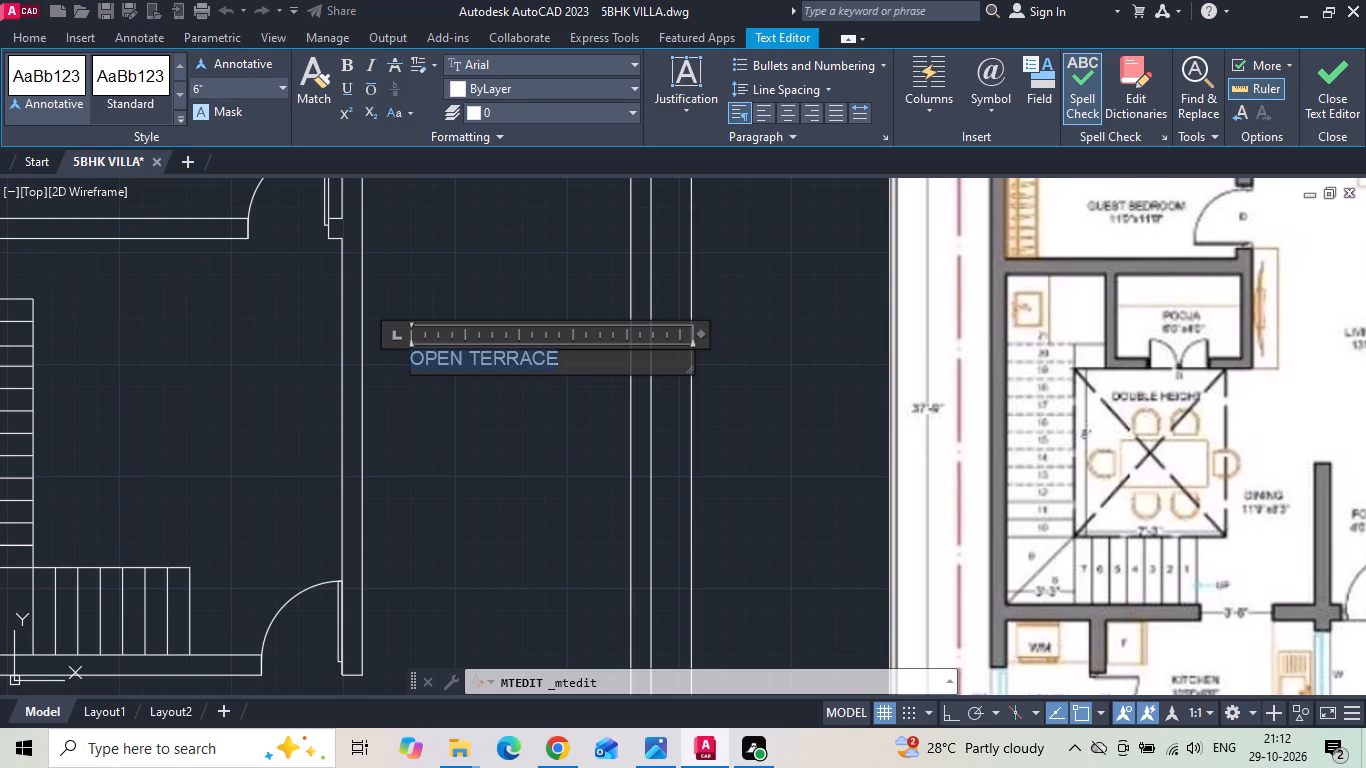
left_click(227, 86)
type("9\"")
key("Return")
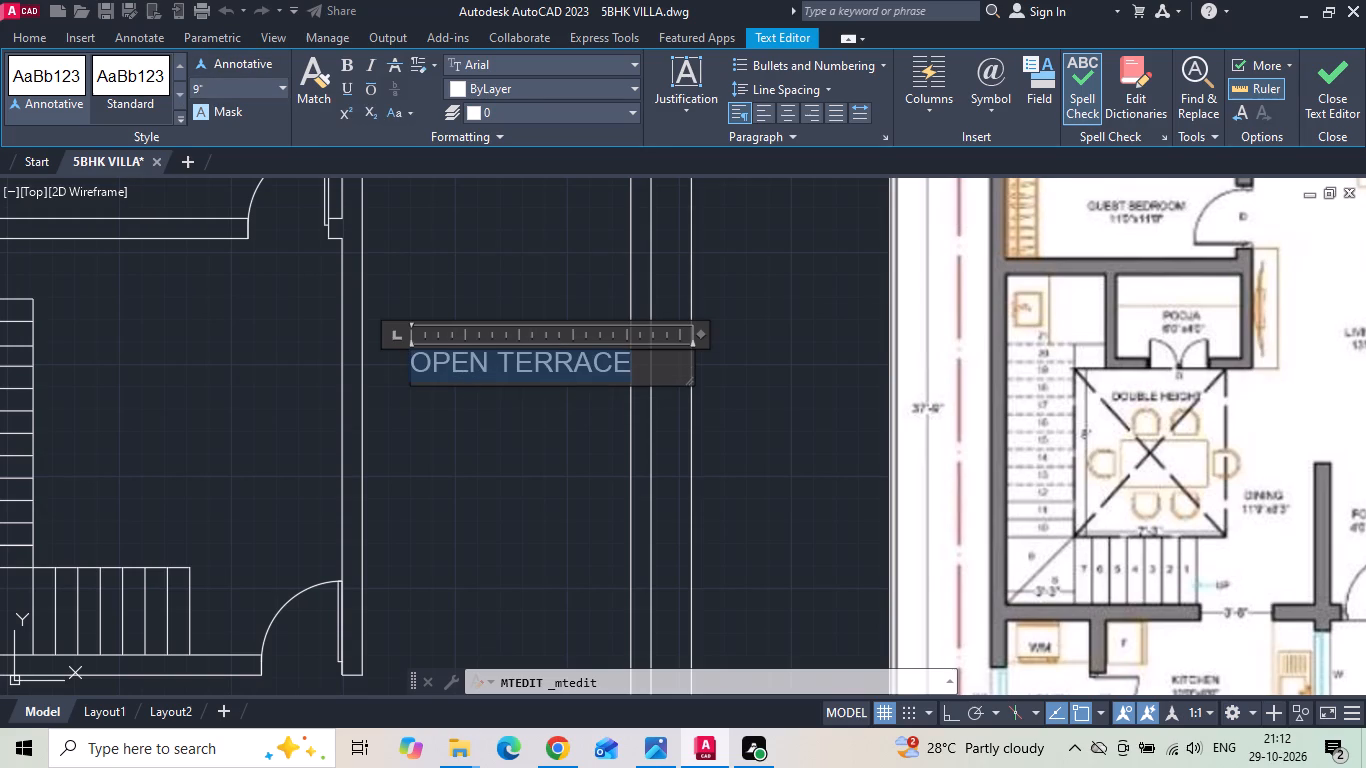
left_click(596, 486)
scroll(591, 372, "down", 2)
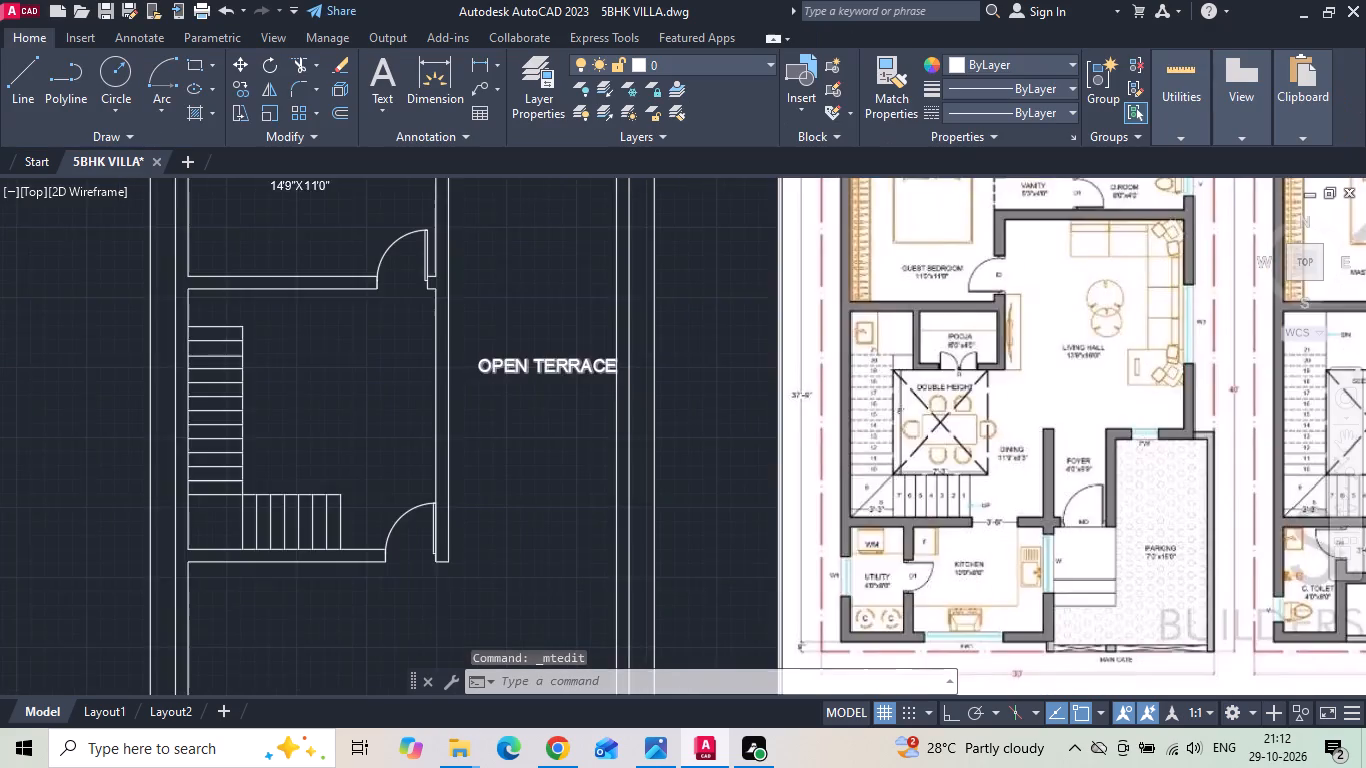
scroll(591, 362, "down", 1)
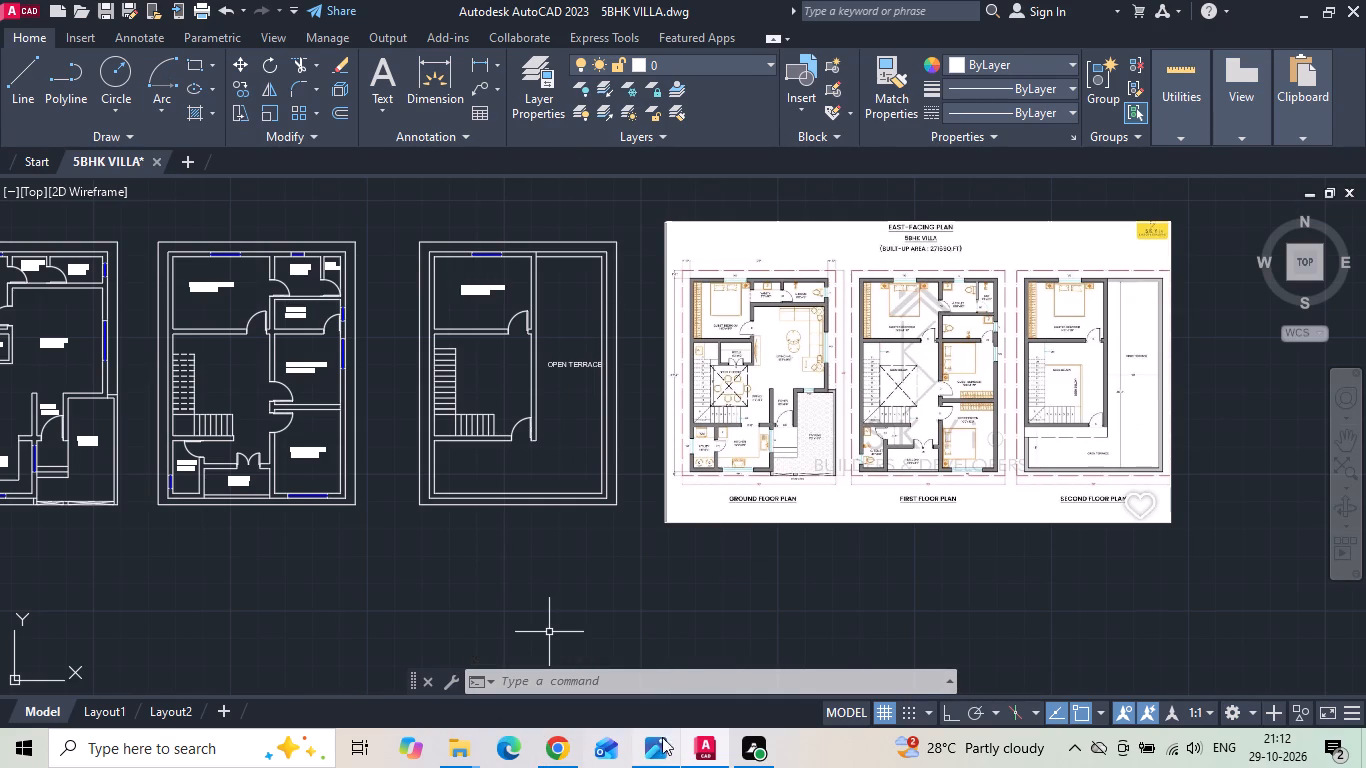
Set the tread lines of both second-floor stair flights to the dashed ACAD linetype.
scroll(394, 414, "up", 2)
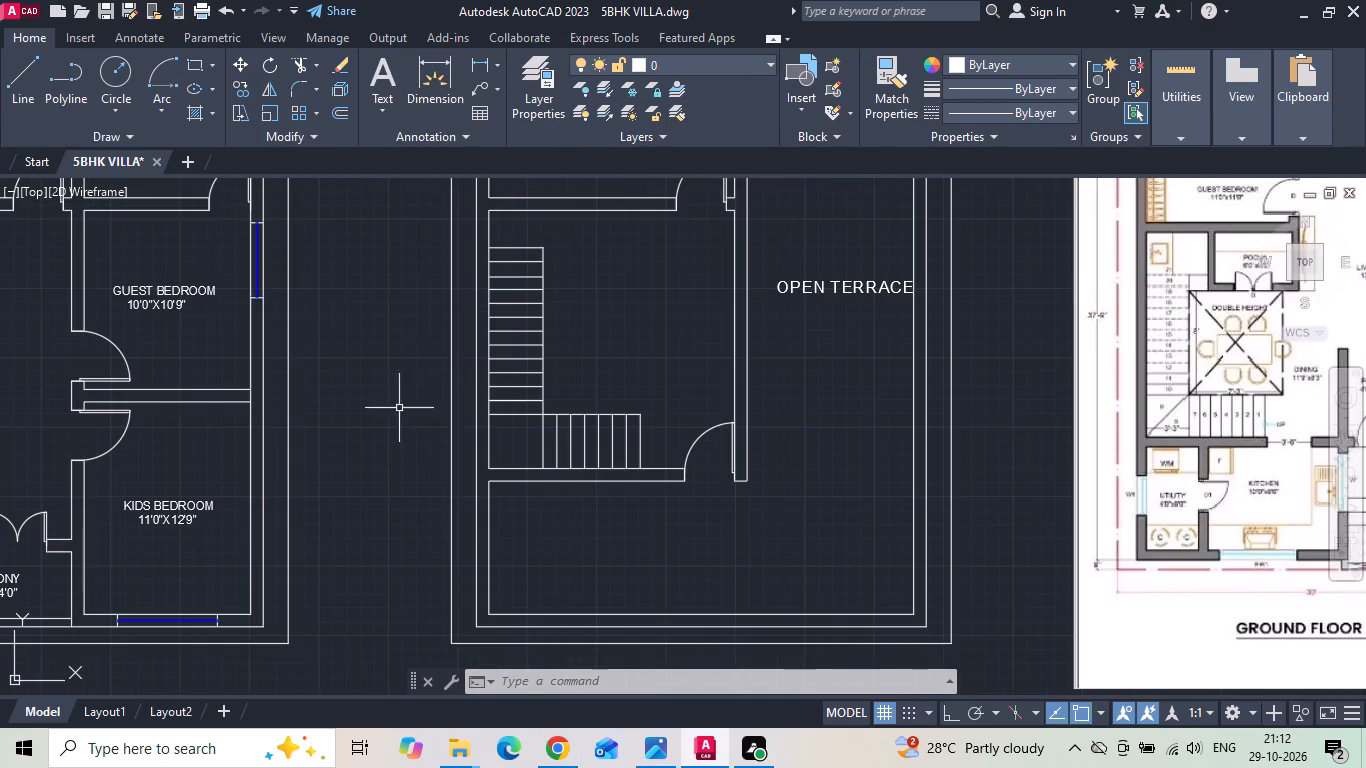
left_click_drag(513, 406, 513, 389)
left_click(509, 237)
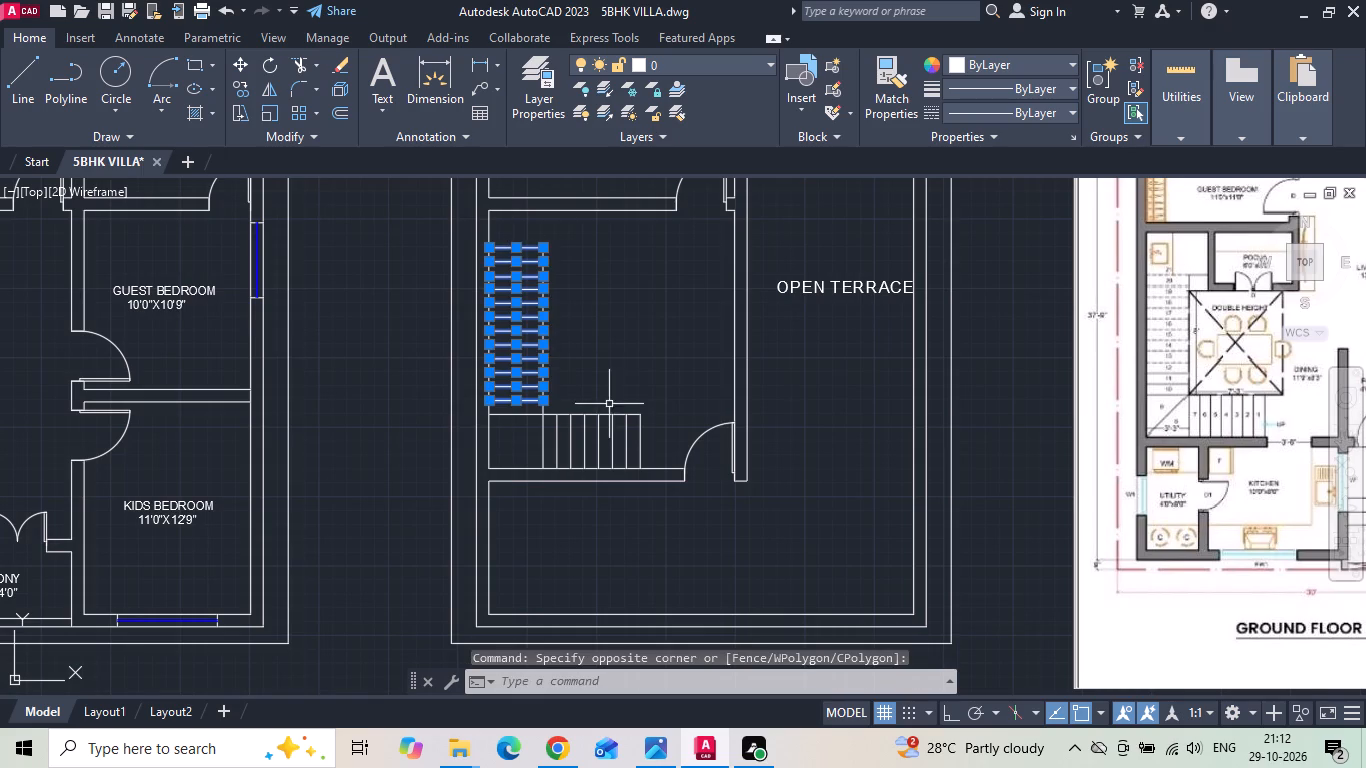
left_click_drag(646, 428, 637, 429)
left_click(554, 432)
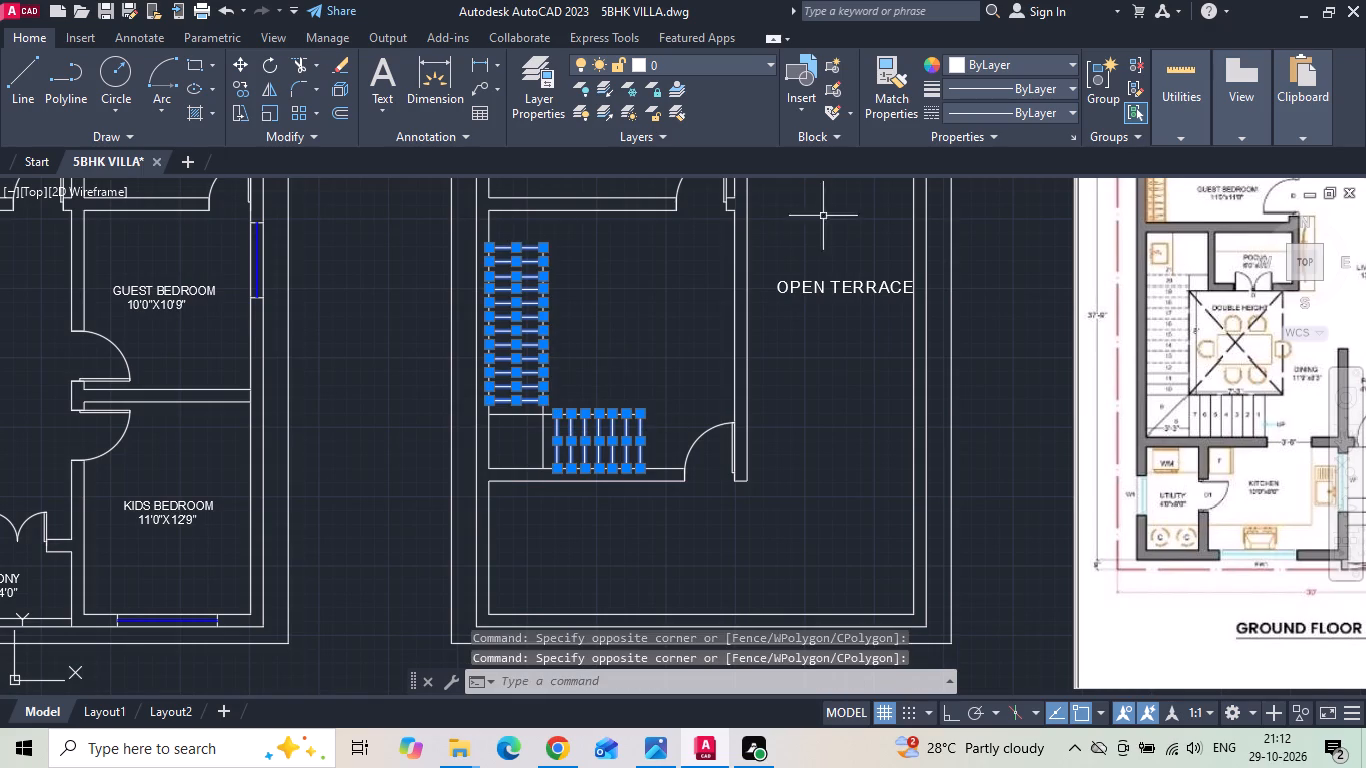
left_click(984, 113)
left_click(952, 183)
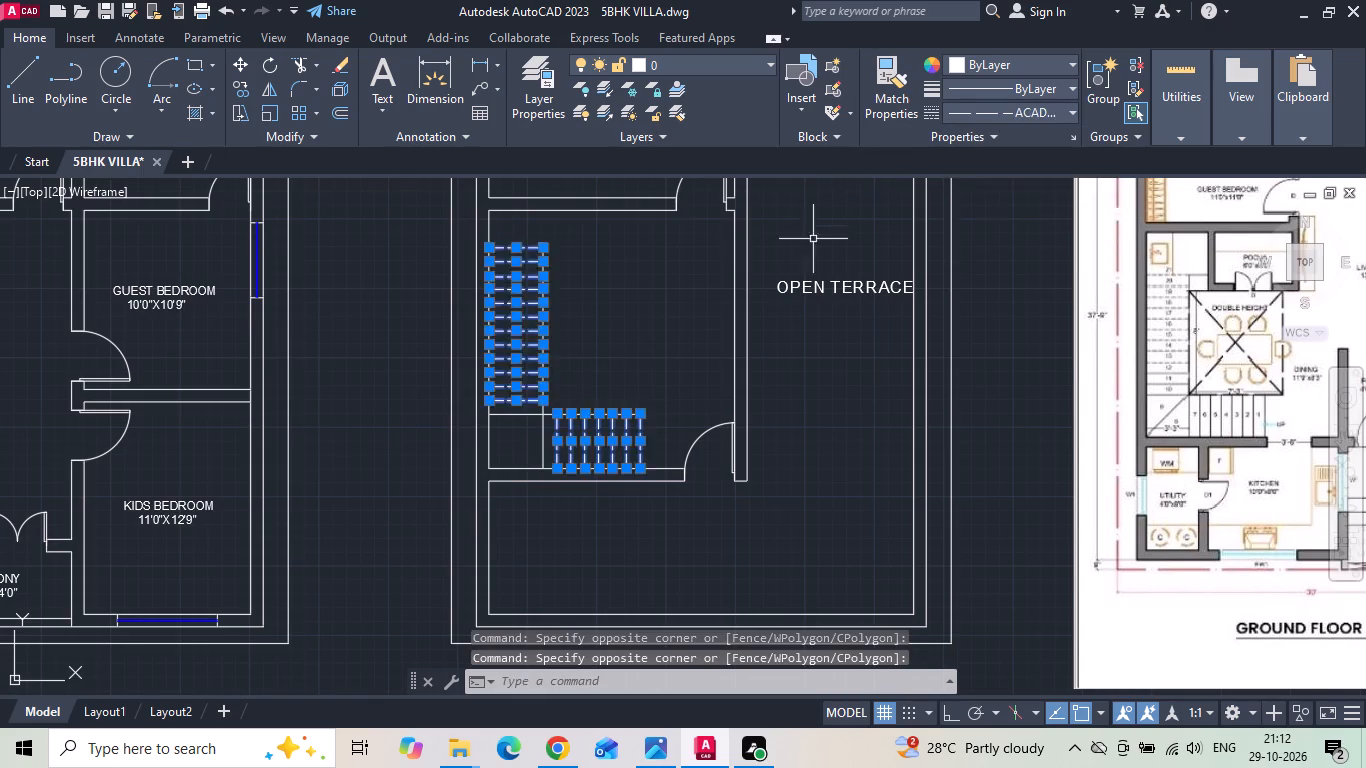
key("Escape")
Draw a diagonal line across the second-floor stair's corner landing, from its inner corner to the outer wall corner.
scroll(522, 315, "down", 2)
scroll(1110, 334, "up", 3)
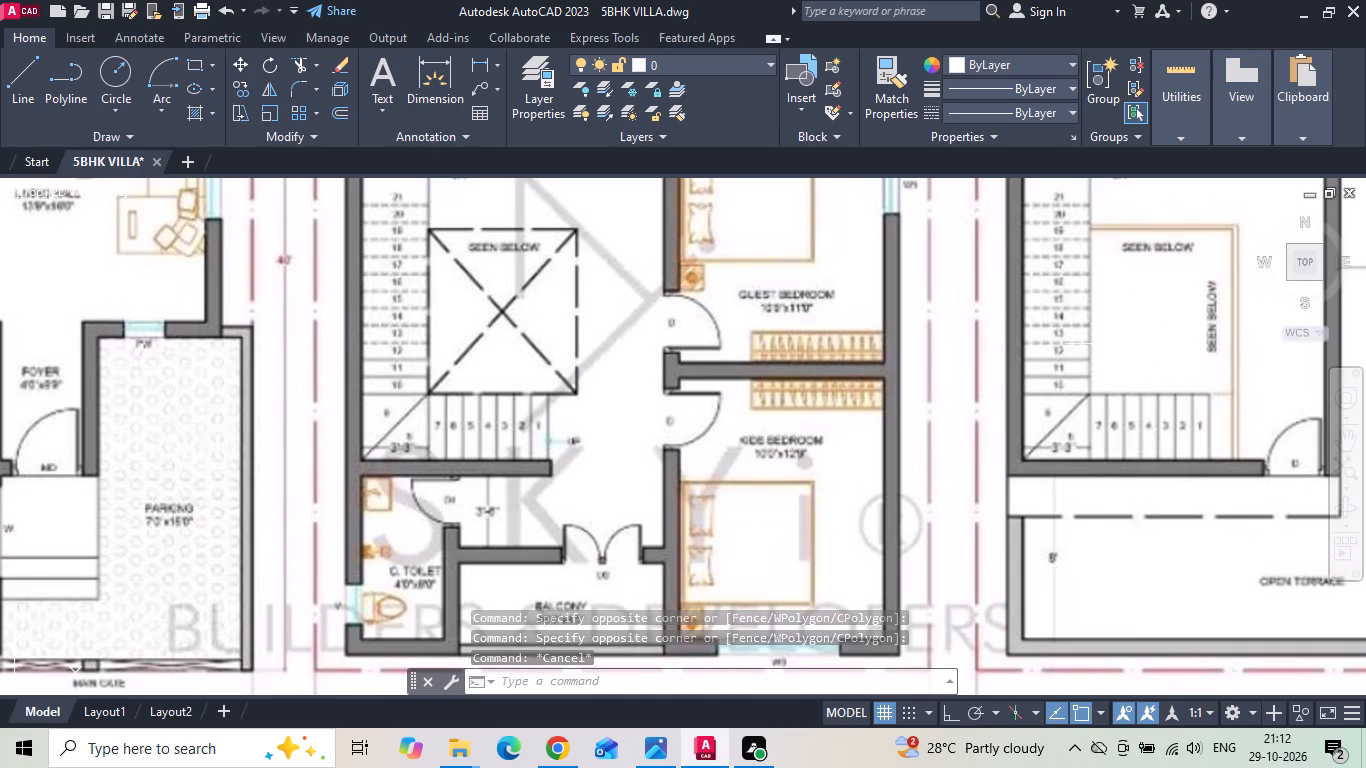
type("L")
key("space")
scroll(1094, 346, "down", 2)
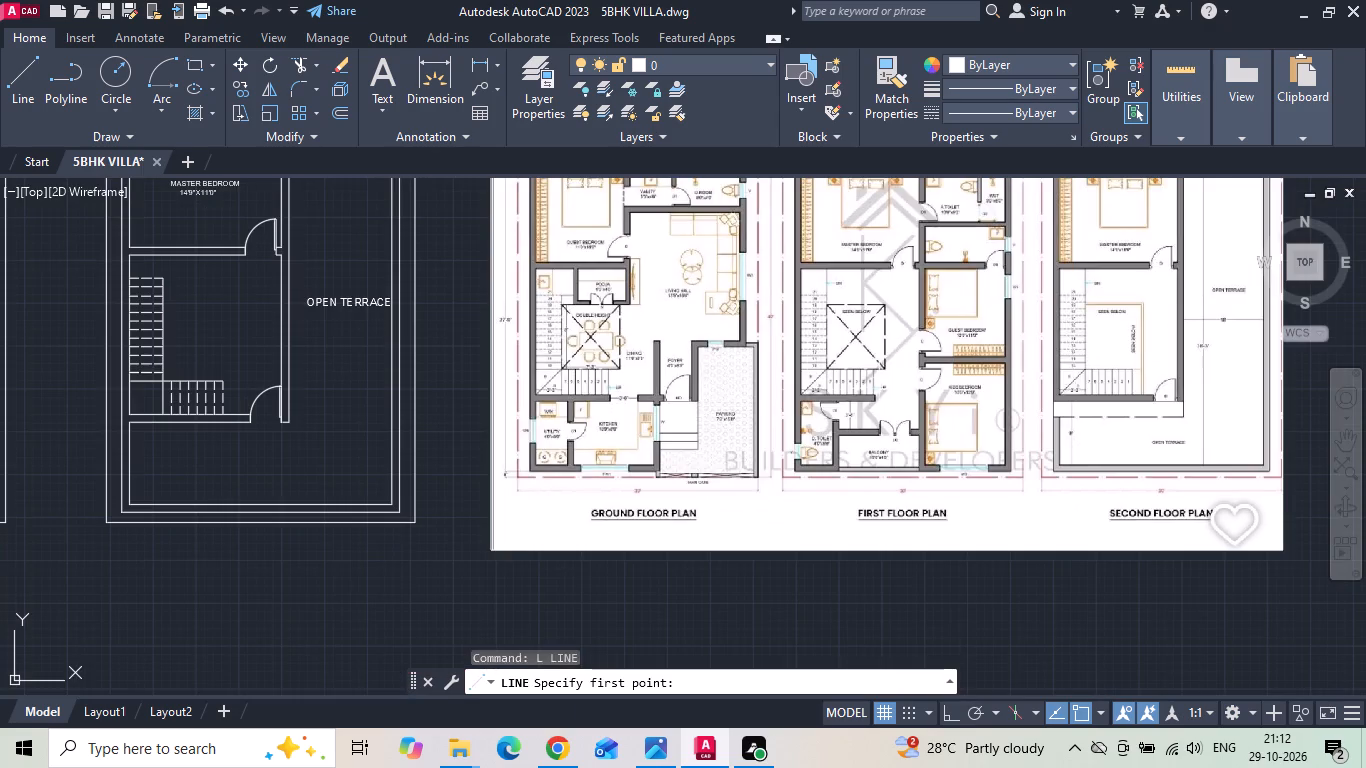
scroll(337, 393, "up", 3)
middle_click_drag(117, 392, 471, 390)
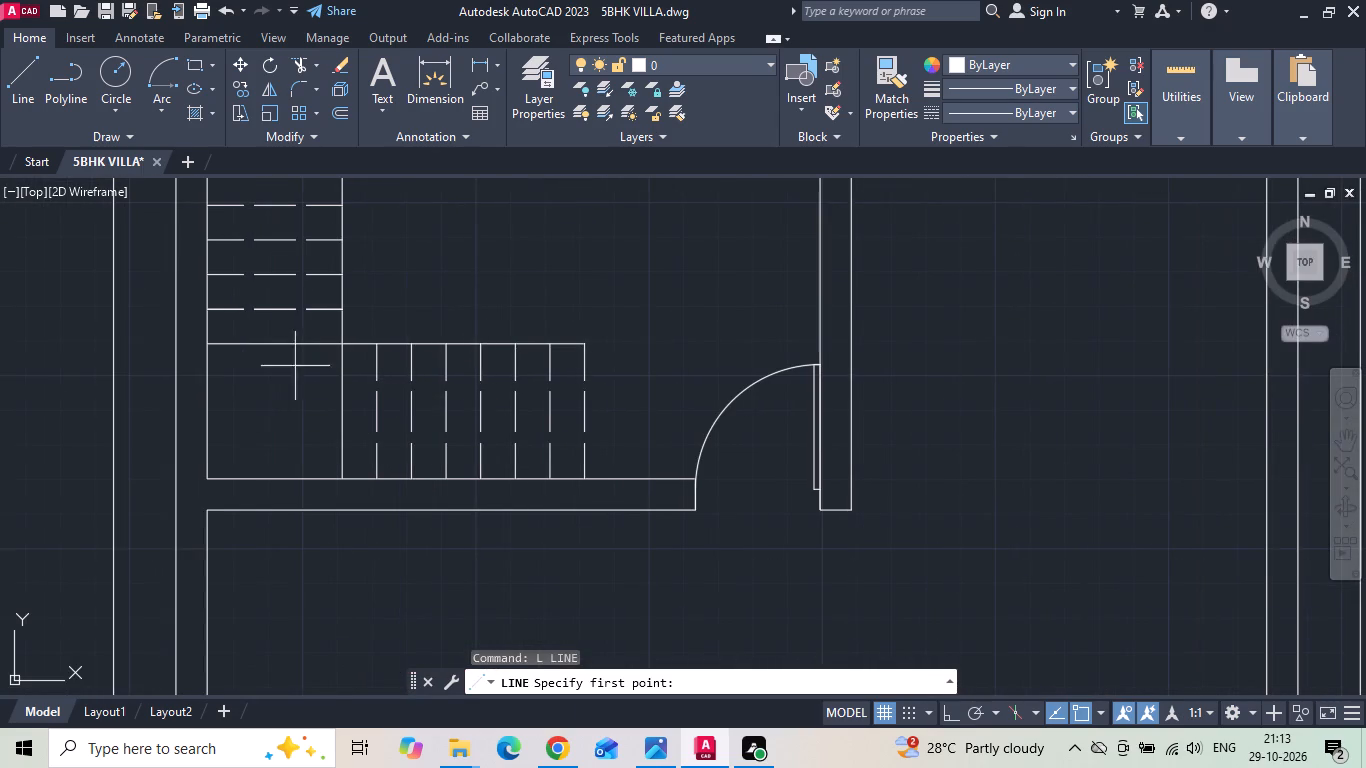
left_click(348, 339)
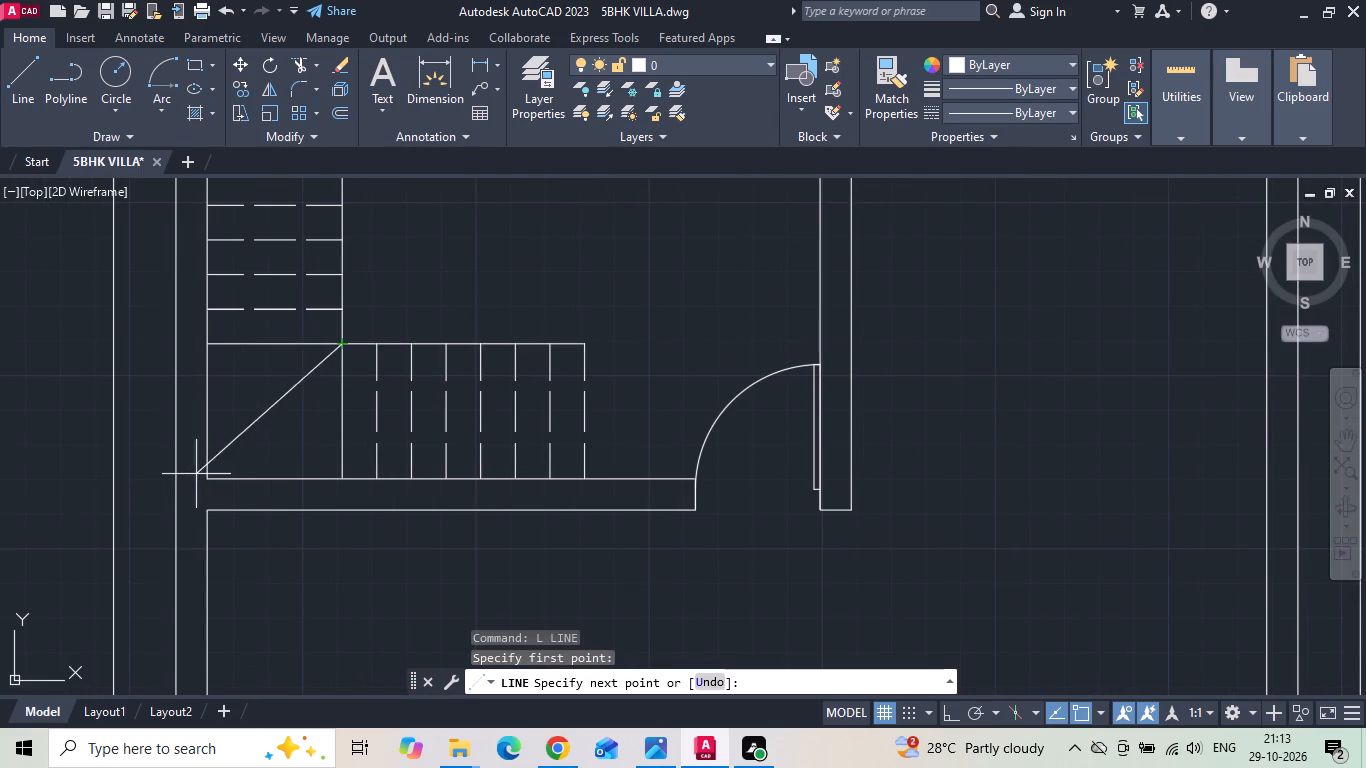
left_click(203, 476)
key("Escape")
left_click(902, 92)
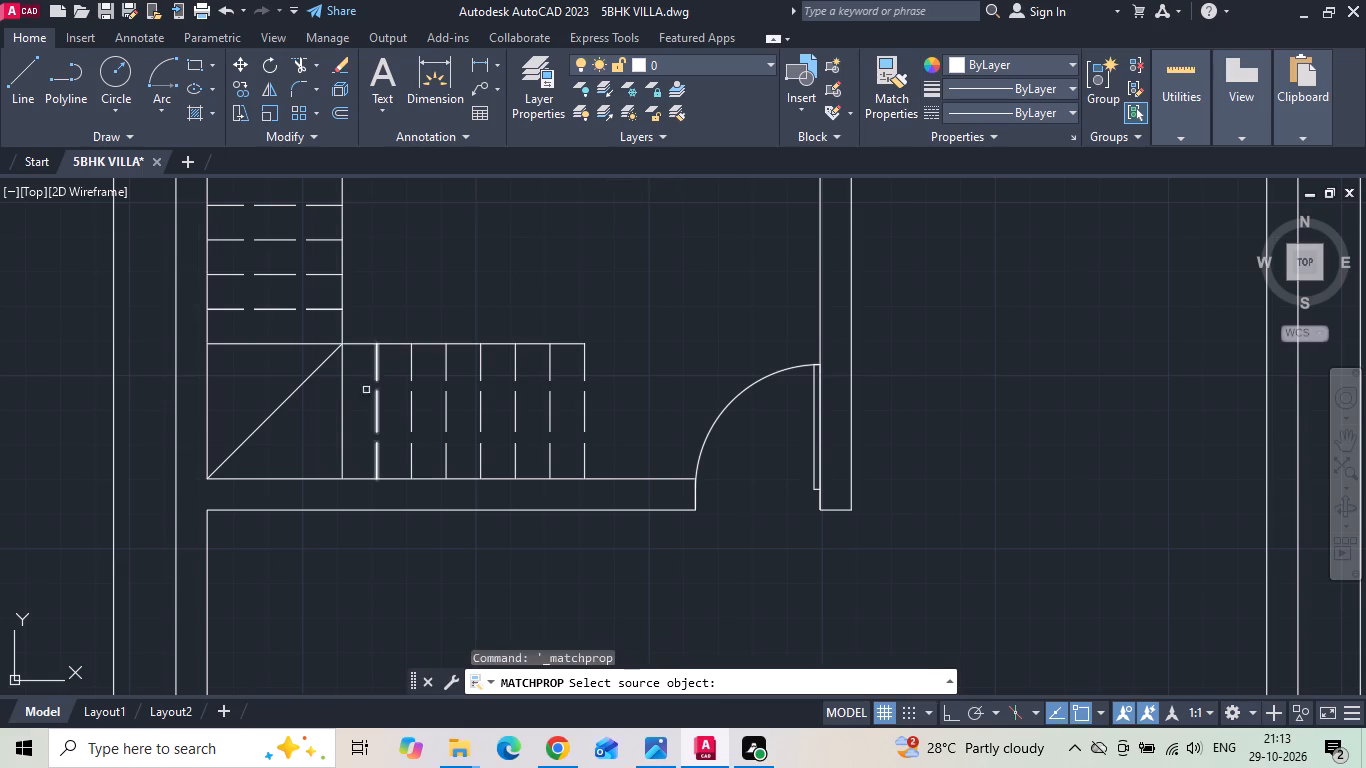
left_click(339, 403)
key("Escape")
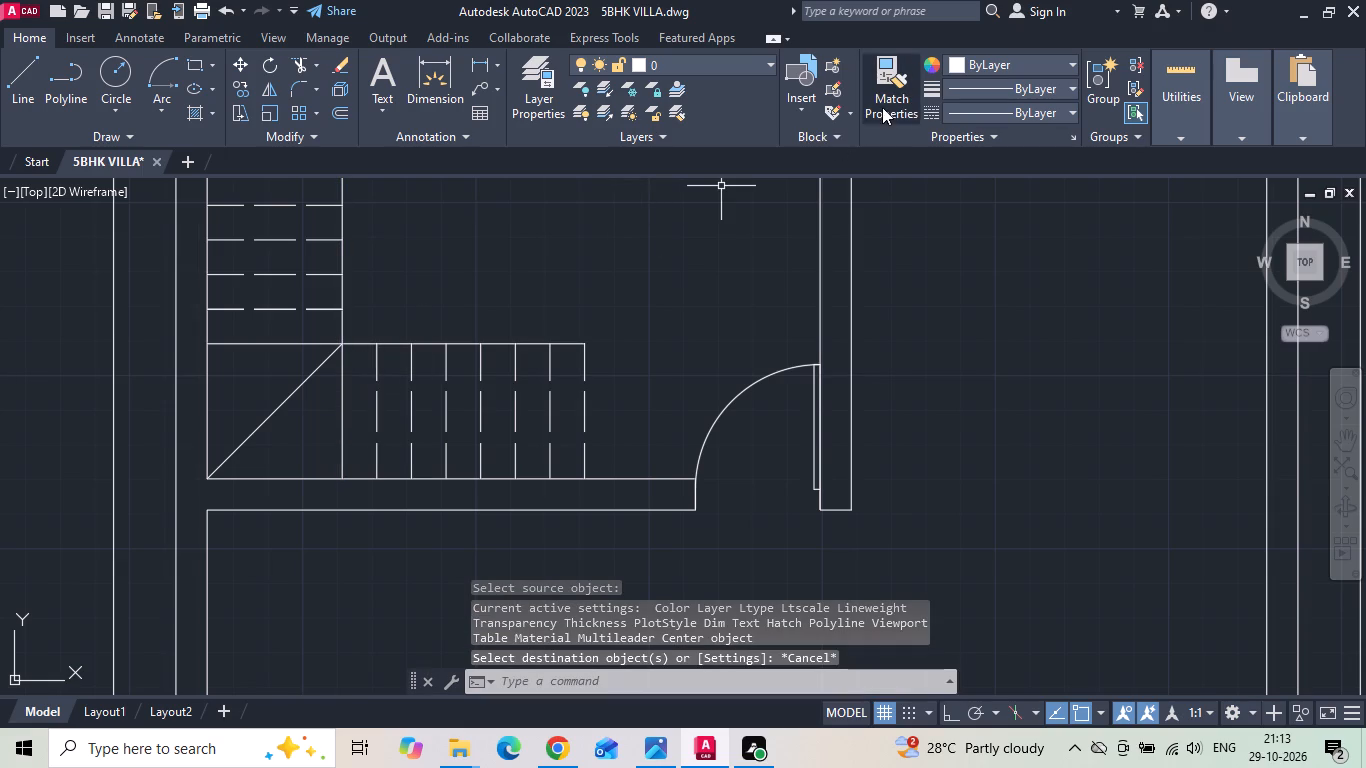
Match the second-floor landing's diagonal line to the properties of a dashed stair tread.
left_click(879, 103)
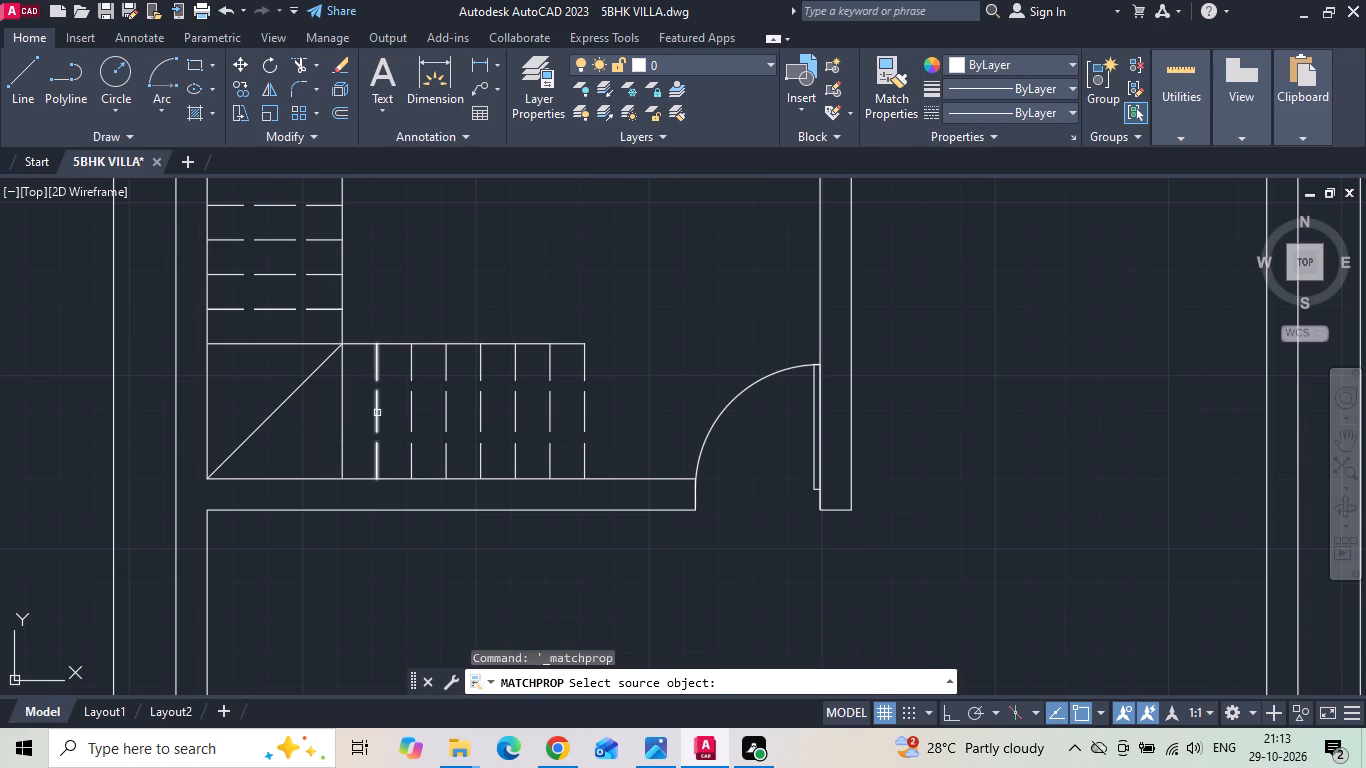
left_click(377, 414)
left_click_drag(280, 442, 275, 417)
left_click(268, 400)
scroll(738, 391, "down", 5)
scroll(812, 400, "up", 3)
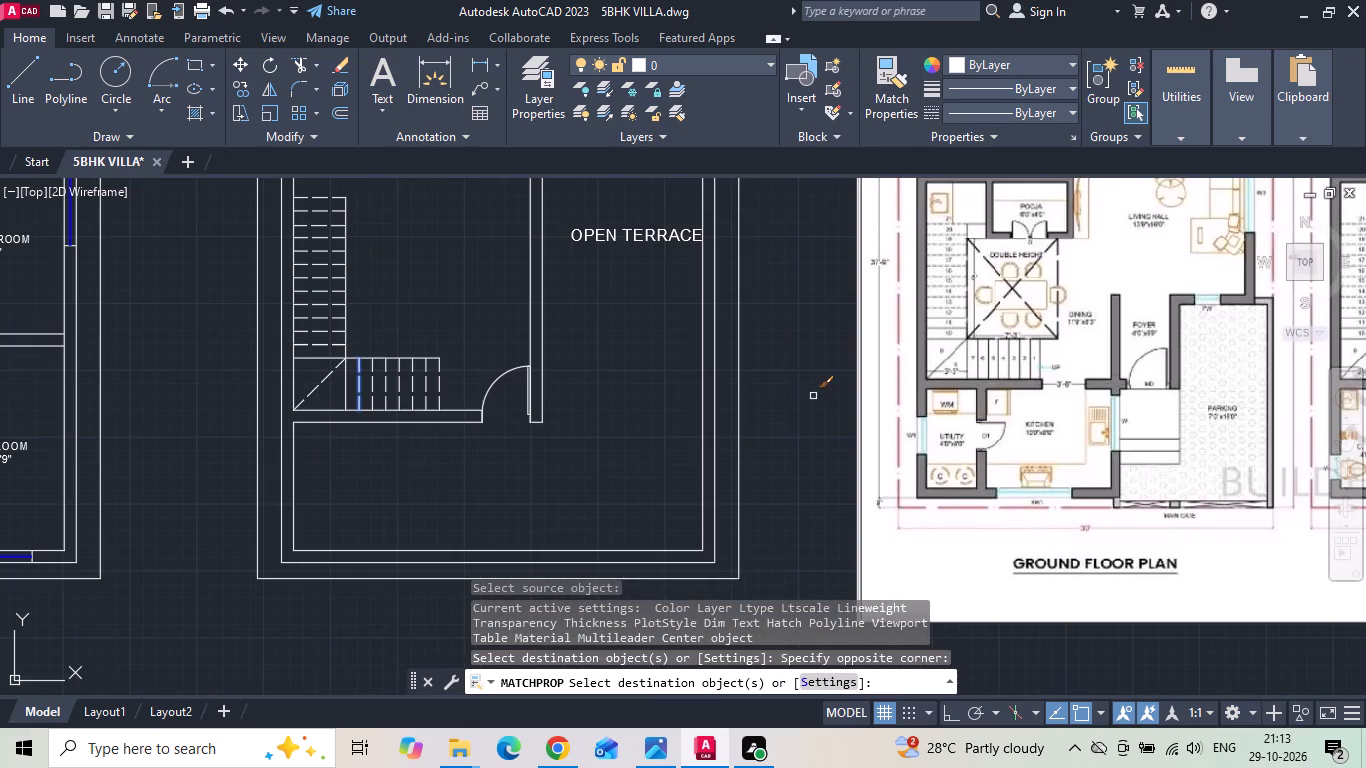
key("Escape")
Draw a diagonal line across the first-floor stair's corner landing, from its inner corner to the outer wall corner.
scroll(813, 396, "down", 2)
scroll(371, 410, "up", 3)
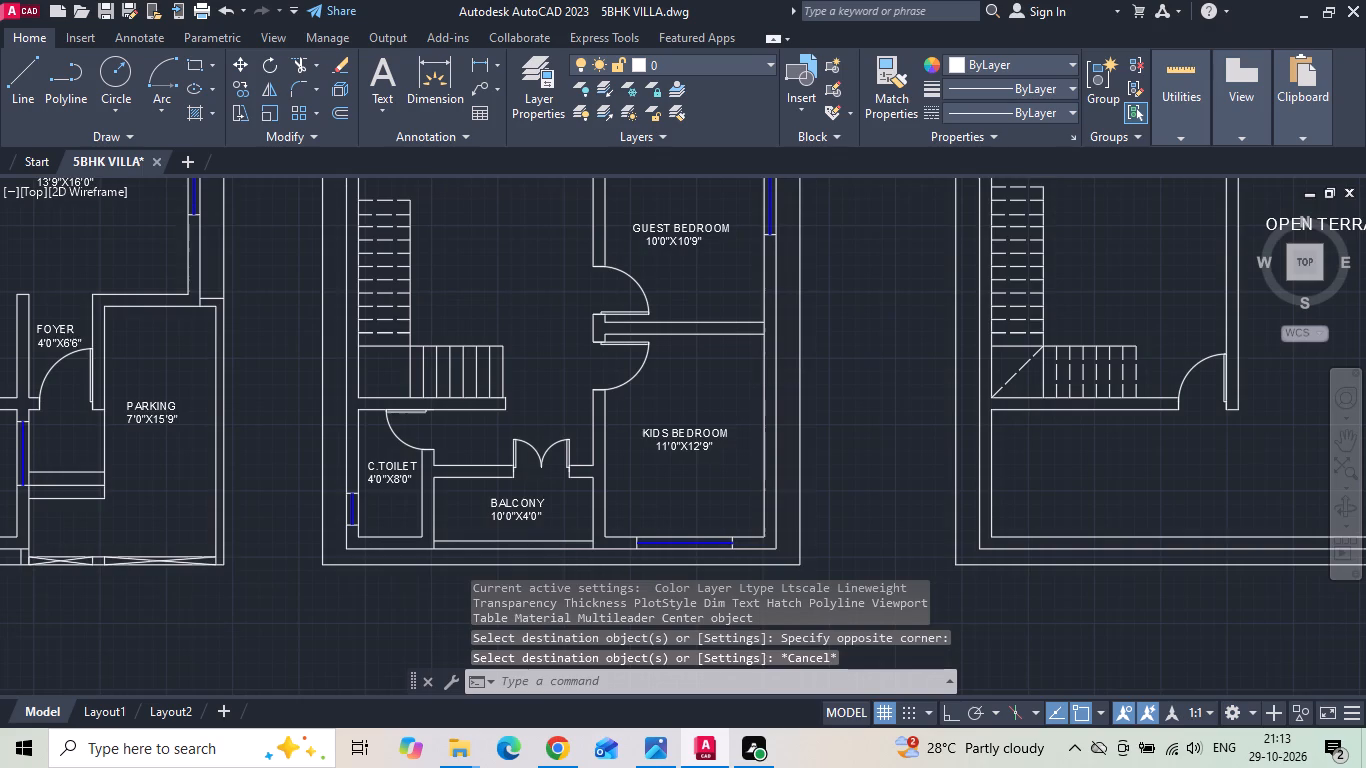
key("l")
key("space")
left_click(447, 316)
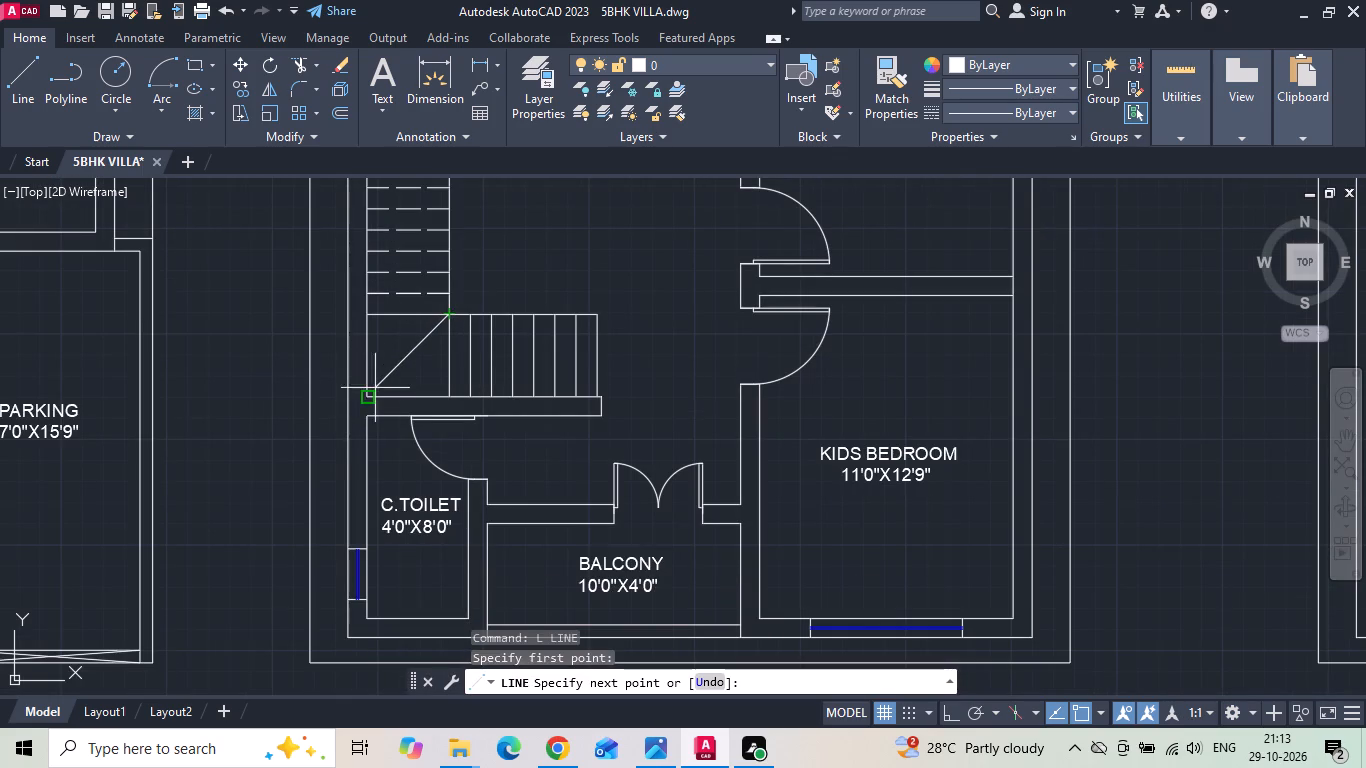
left_click(369, 395)
key("Escape")
Match the first-floor landing's diagonal line to the properties of a dashed stair tread.
left_click(894, 94)
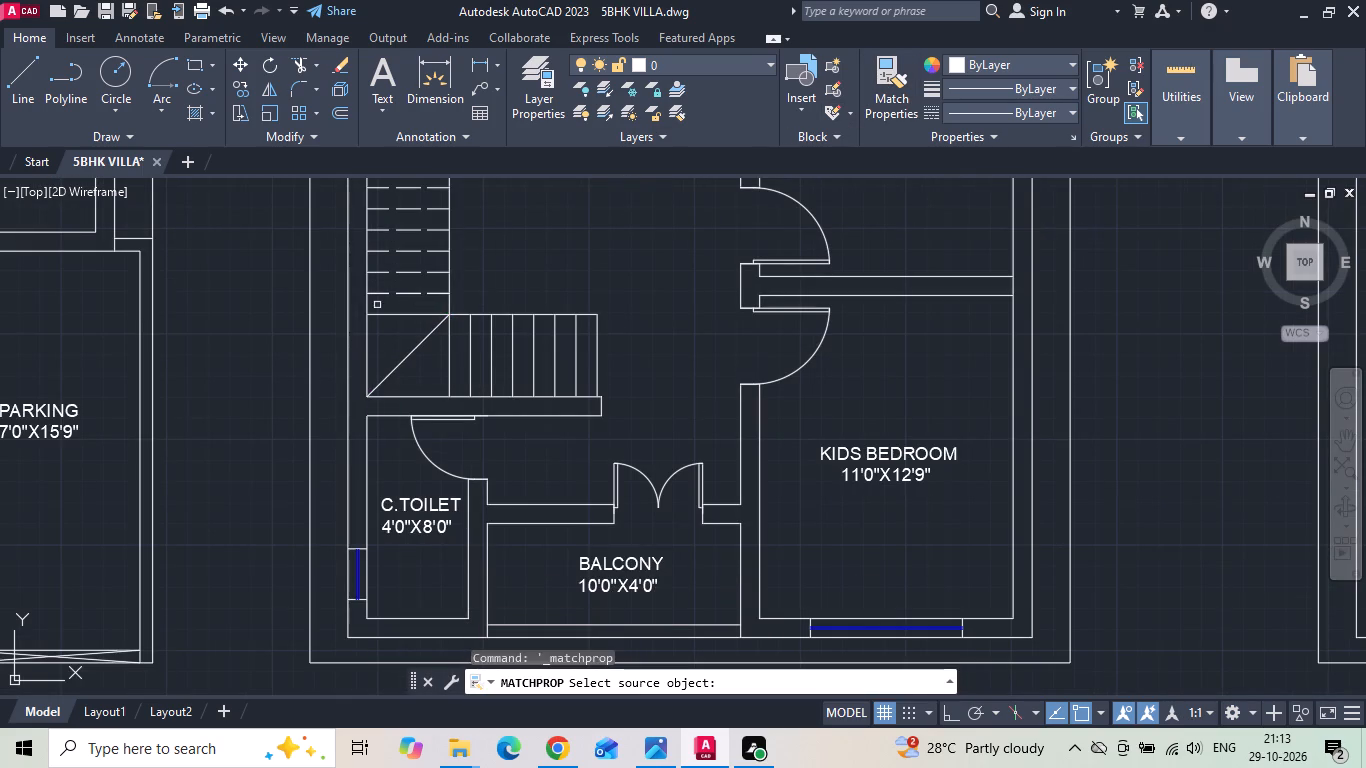
left_click(404, 292)
left_click(418, 354)
left_click(402, 345)
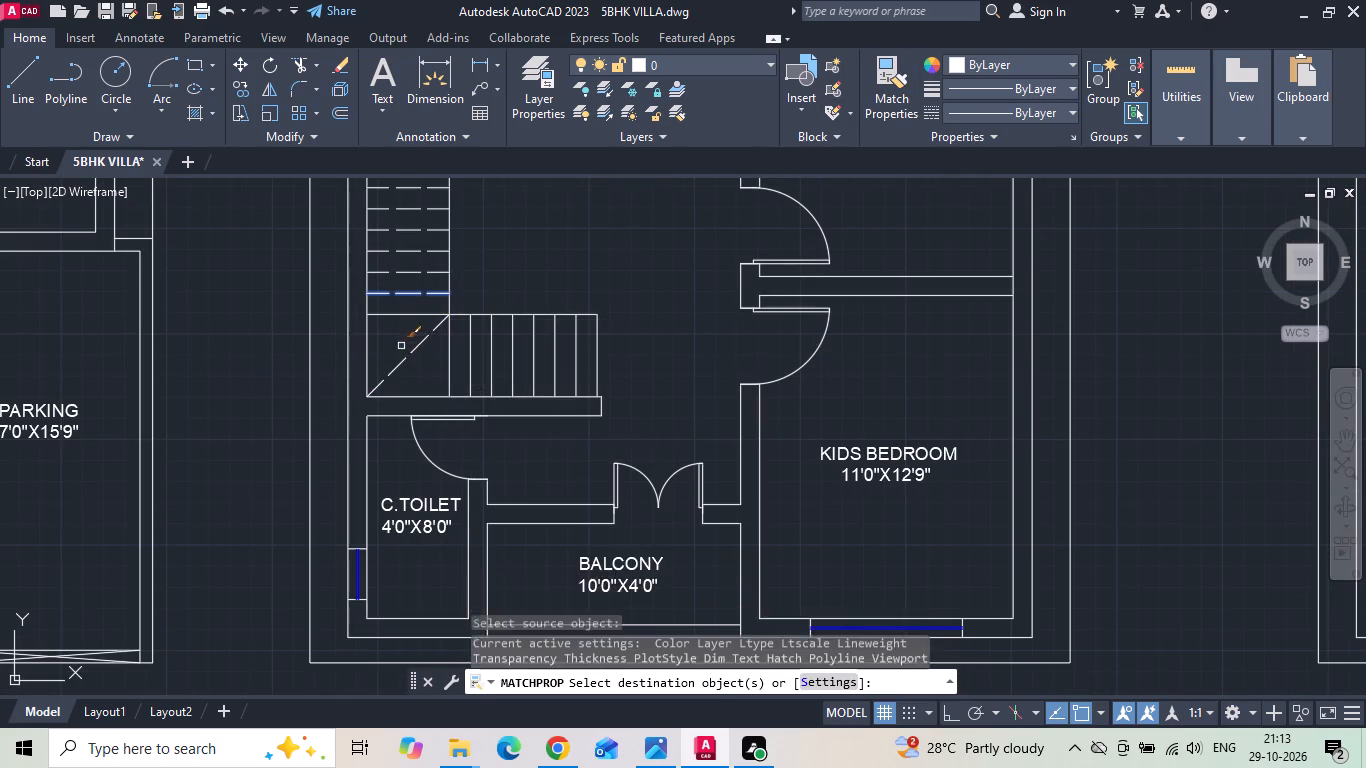
scroll(396, 359, "down", 2)
key("Escape")
Draw a diagonal line across the ground-floor stair's corner landing, from its inner corner to the outer wall corner.
middle_click_drag(961, 352, 798, 350)
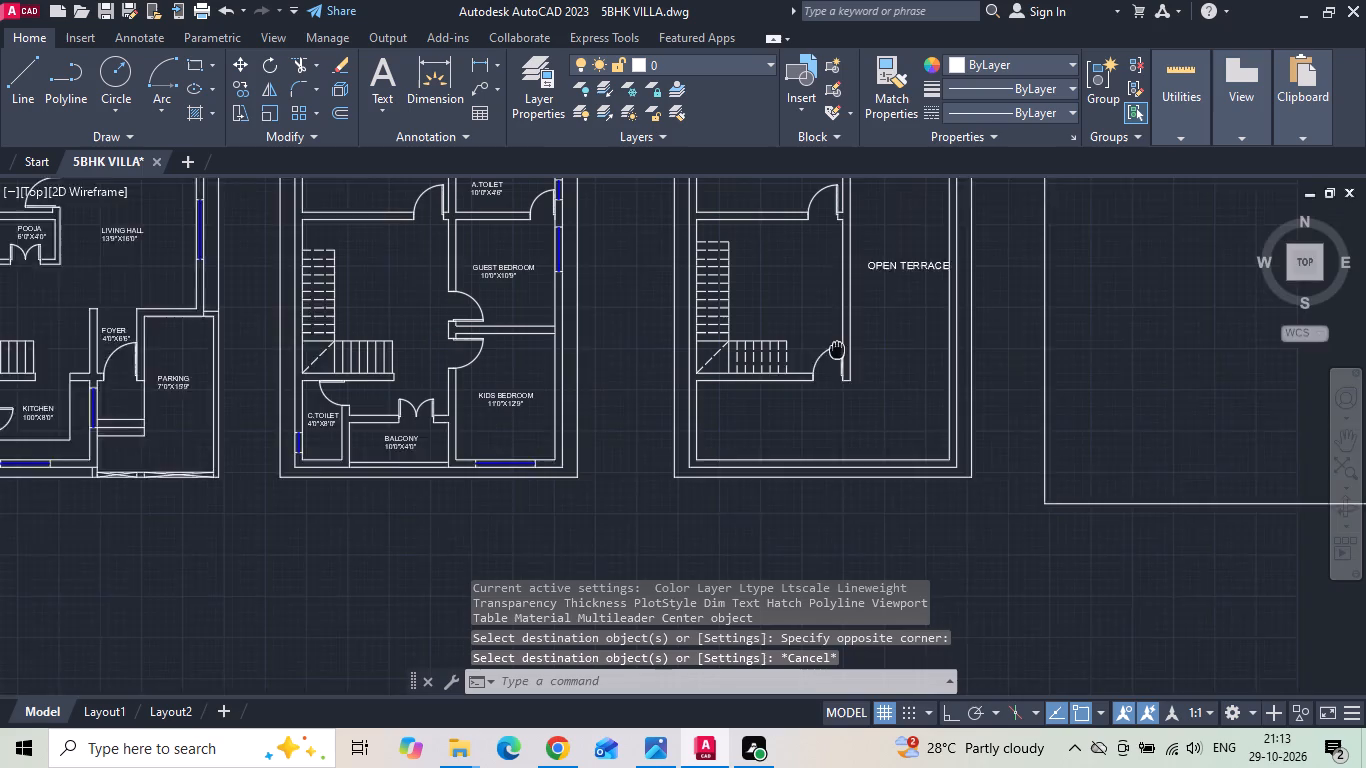
middle_click_drag(798, 350, 532, 360)
scroll(1022, 357, "up", 2)
scroll(1022, 353, "down", 1)
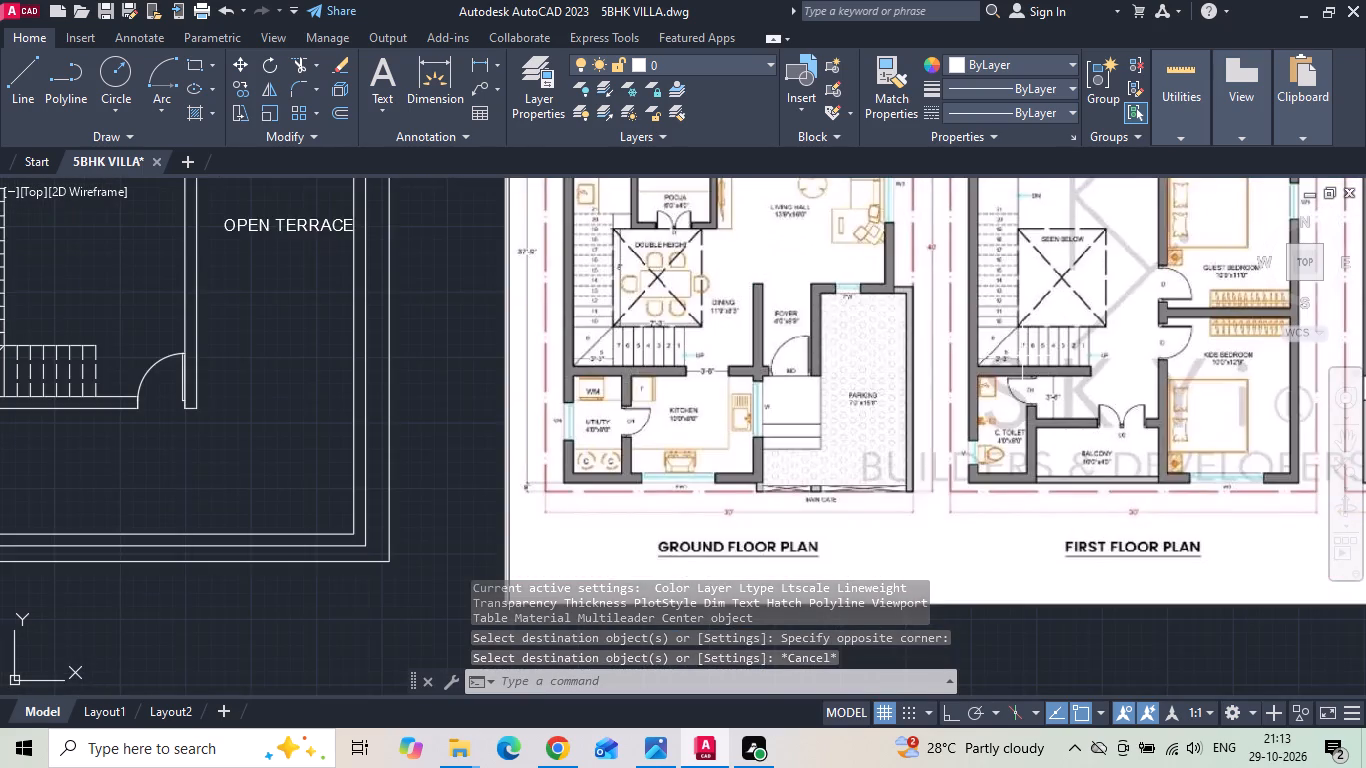
scroll(1022, 356, "down", 3)
scroll(576, 344, "up", 4)
scroll(285, 404, "down", 2)
scroll(135, 428, "up", 1)
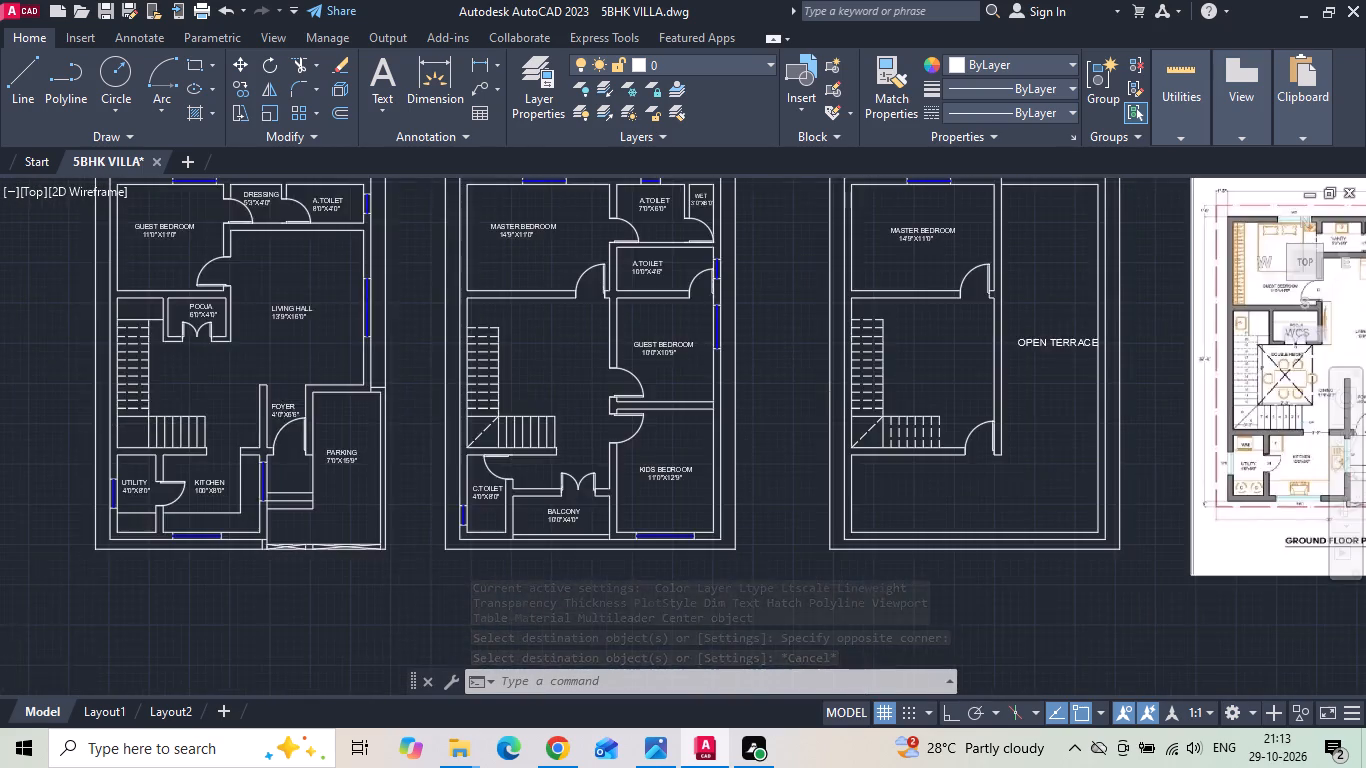
scroll(135, 428, "up", 1)
middle_click_drag(142, 425, 277, 437)
key("l")
key("space")
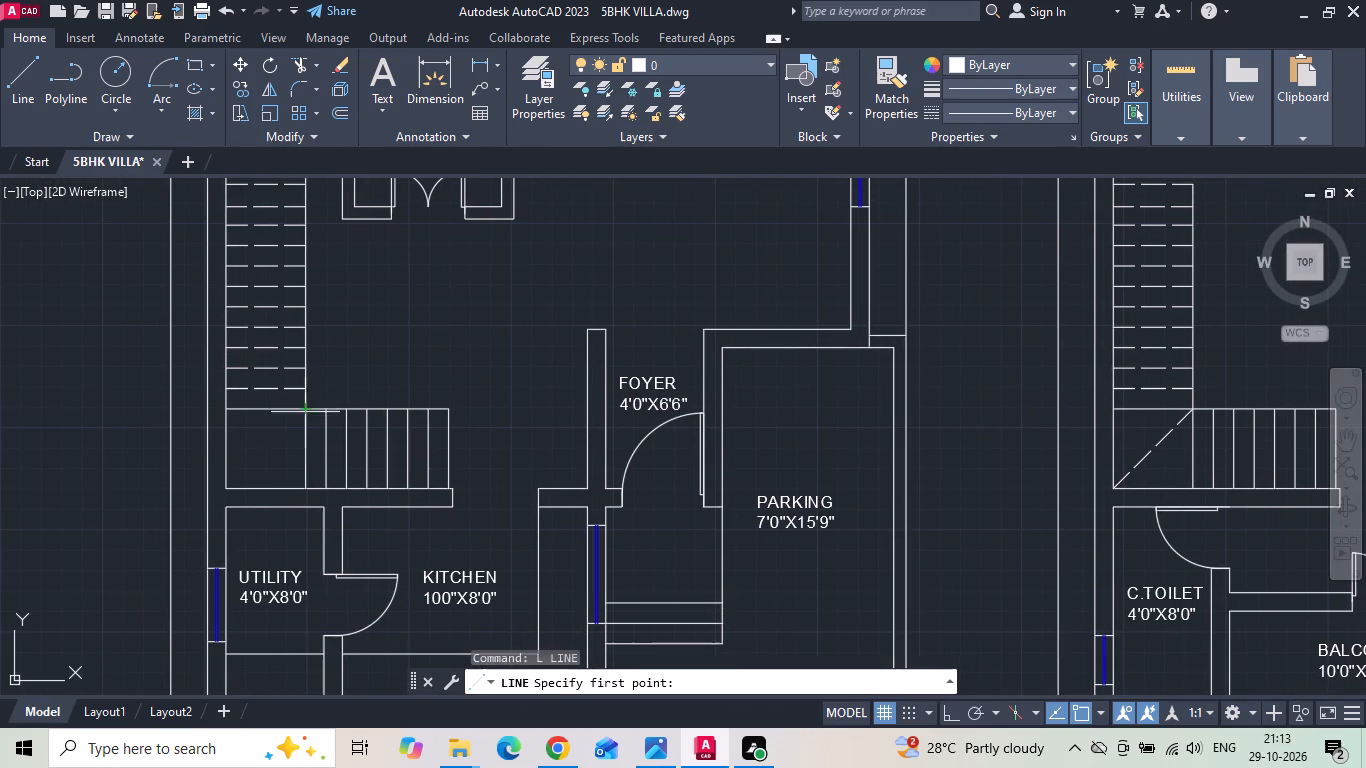
left_click(305, 410)
left_click(222, 485)
key("Escape")
Save the drawing.
key("ctrl+s")
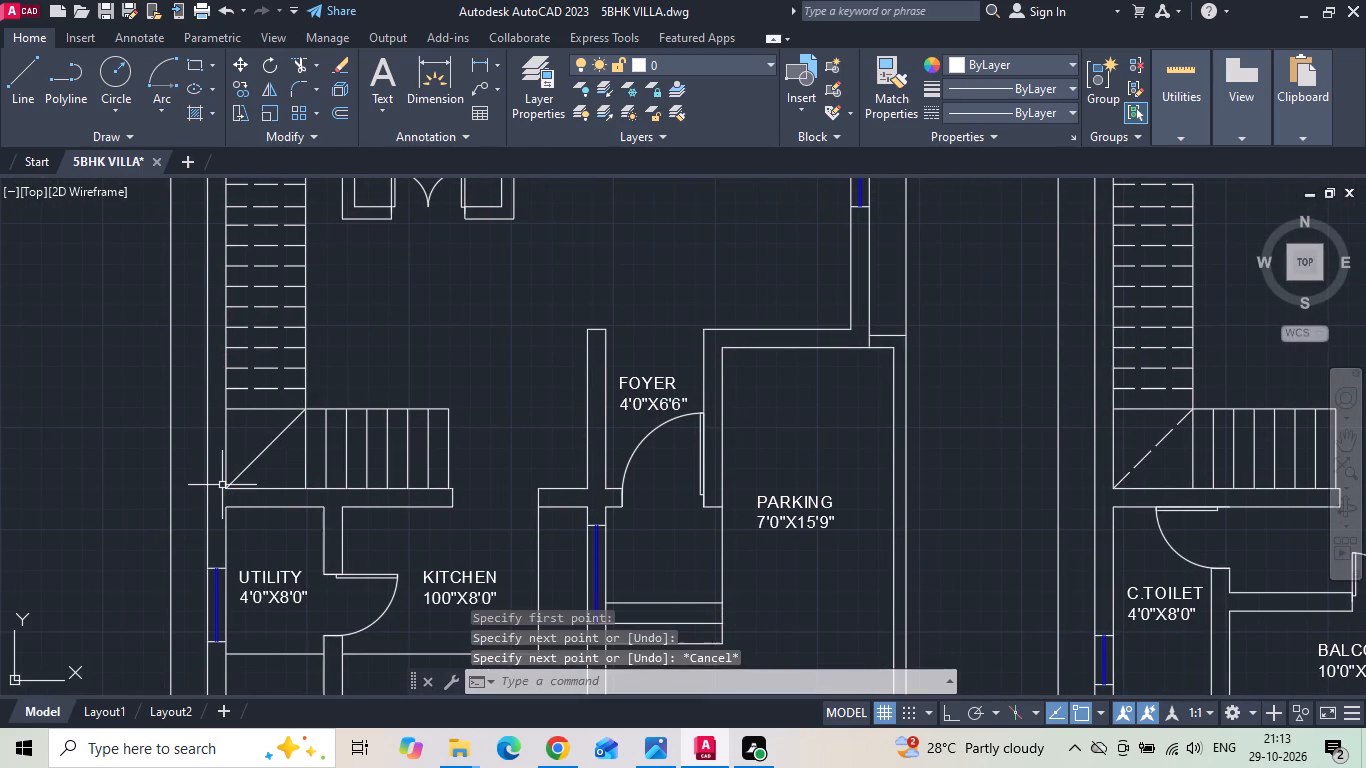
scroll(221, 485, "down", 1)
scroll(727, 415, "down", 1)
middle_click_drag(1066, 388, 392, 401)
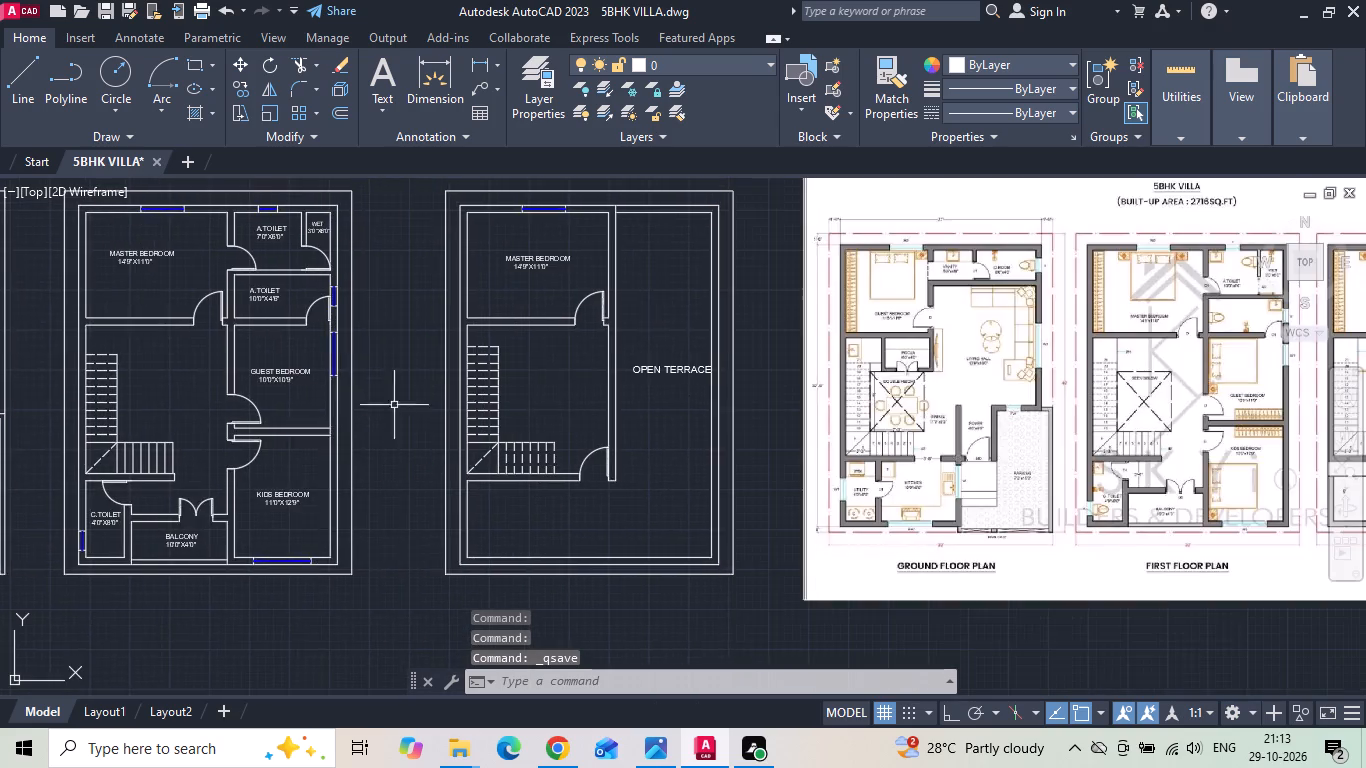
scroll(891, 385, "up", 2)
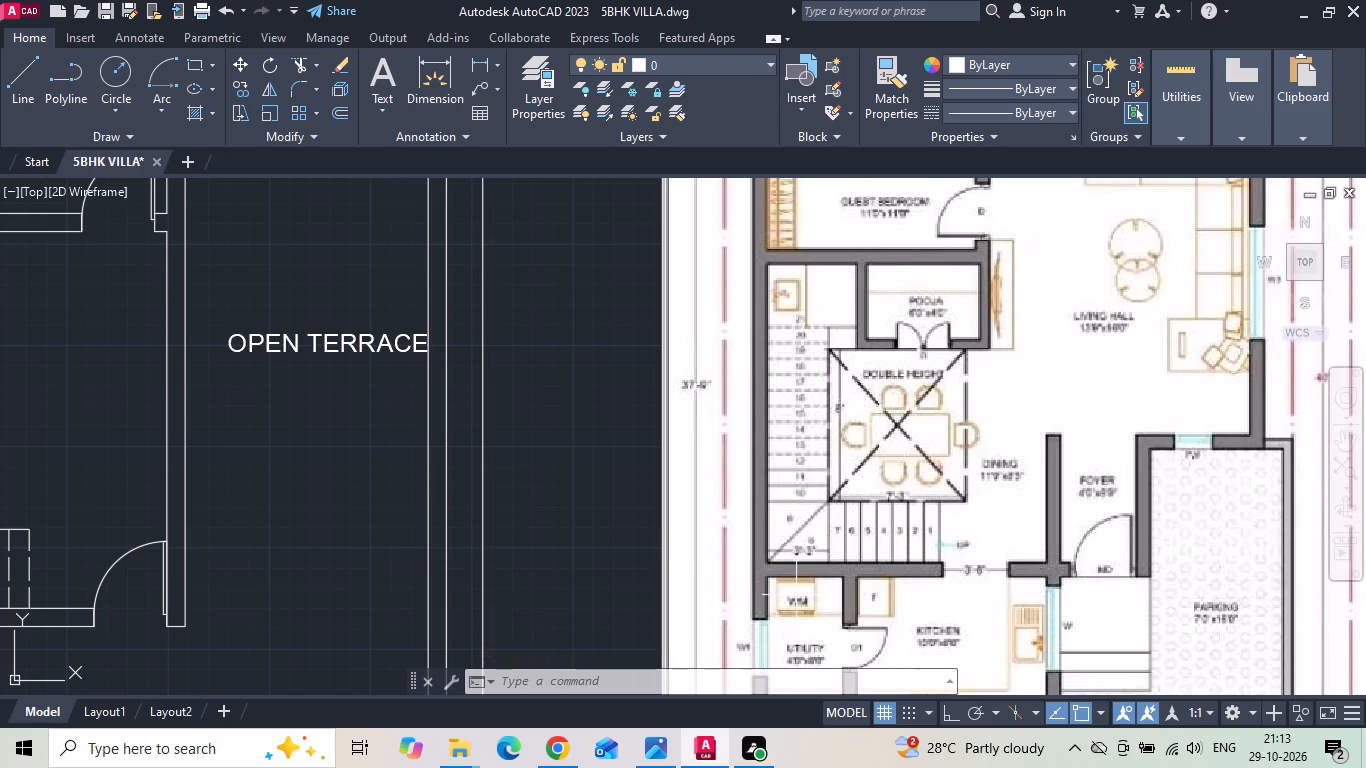
Measure the vertical spacing between the top four dashed treads of the first-floor stair.
scroll(958, 491, "down", 3)
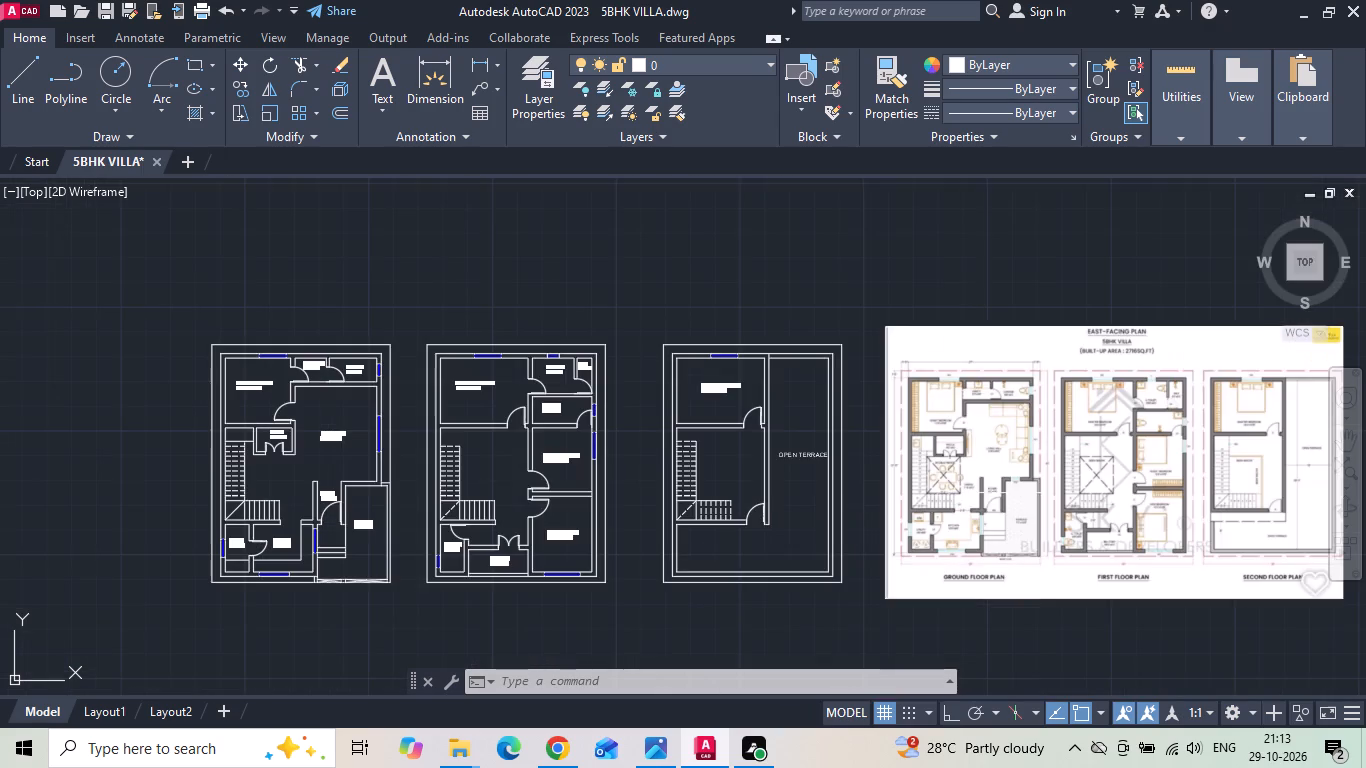
scroll(1006, 482, "up", 4)
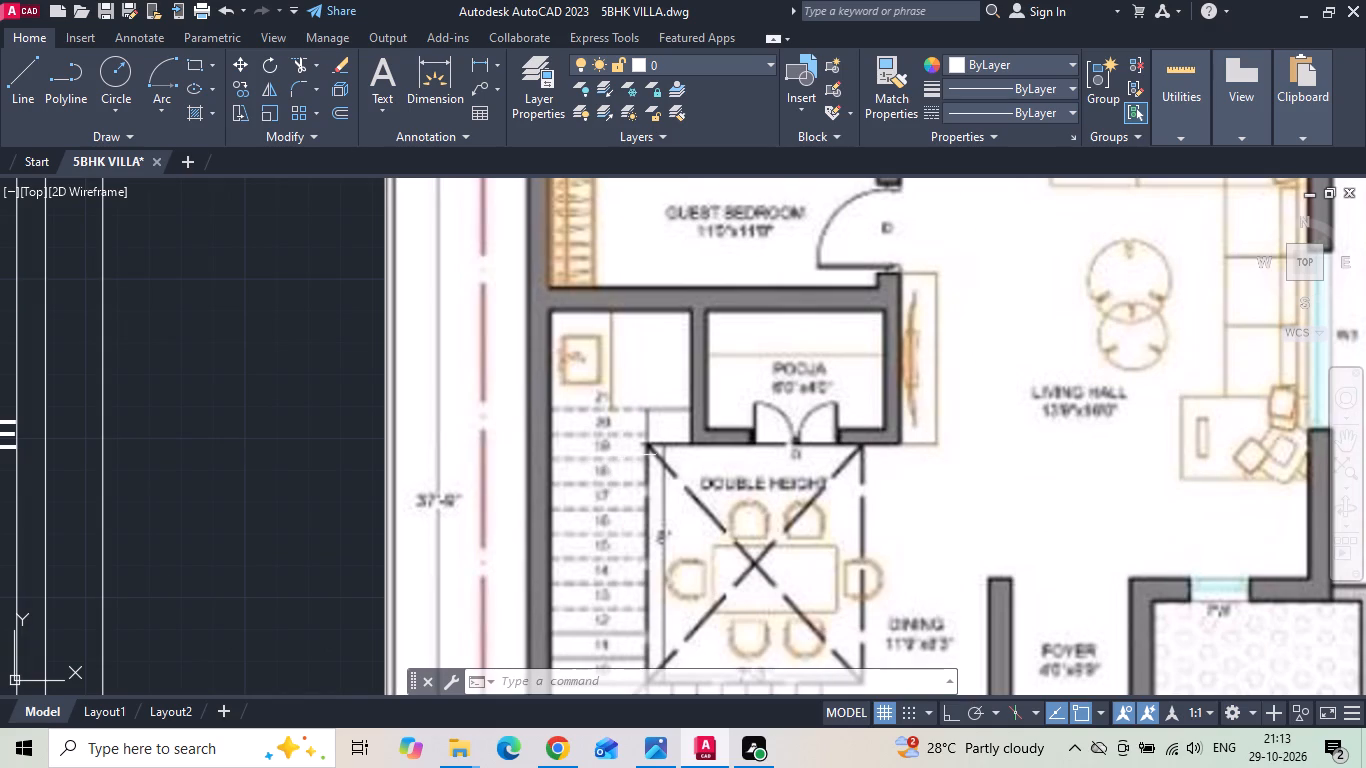
scroll(793, 379, "down", 4)
scroll(345, 445, "up", 3)
middle_click_drag(301, 447, 454, 480)
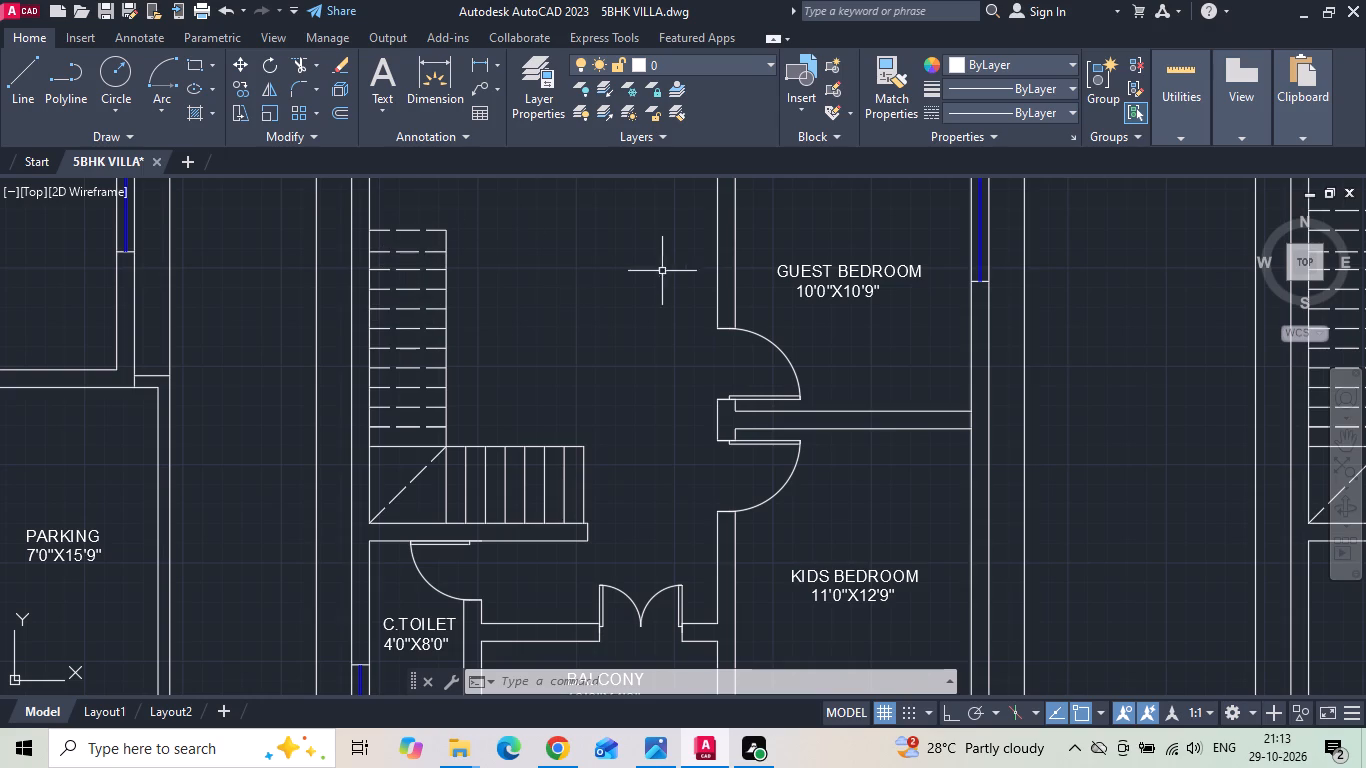
scroll(487, 277, "up", 2)
middle_click_drag(349, 250, 504, 399)
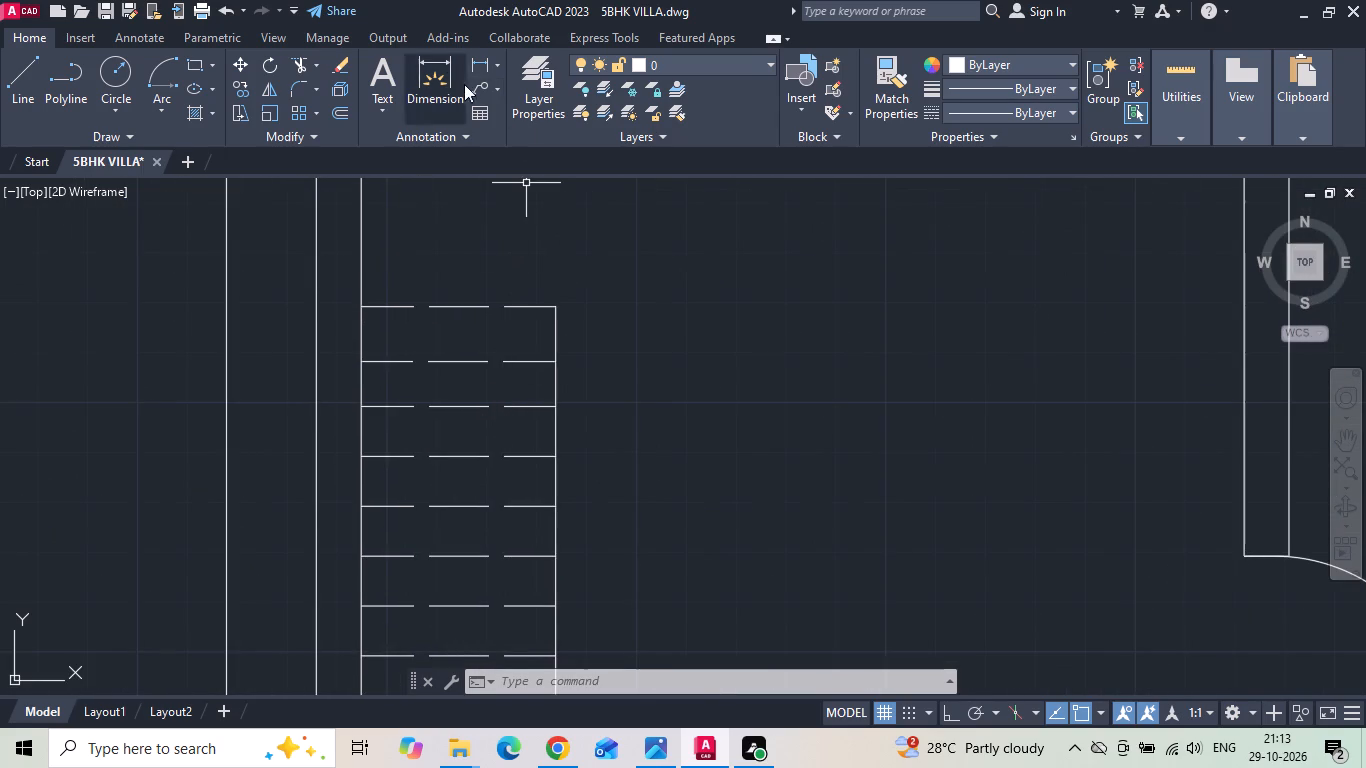
left_click(479, 68)
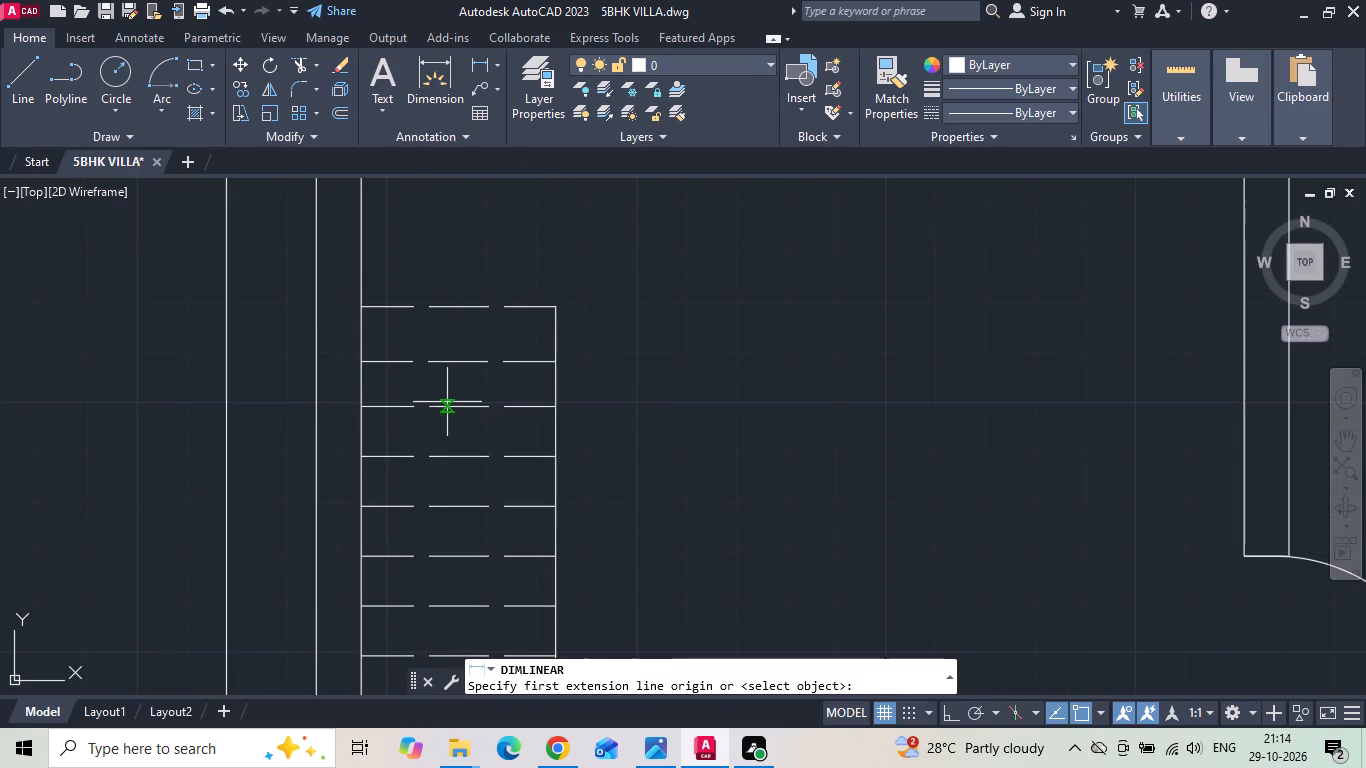
left_click(447, 403)
left_click(447, 358)
key("Escape")
key("space")
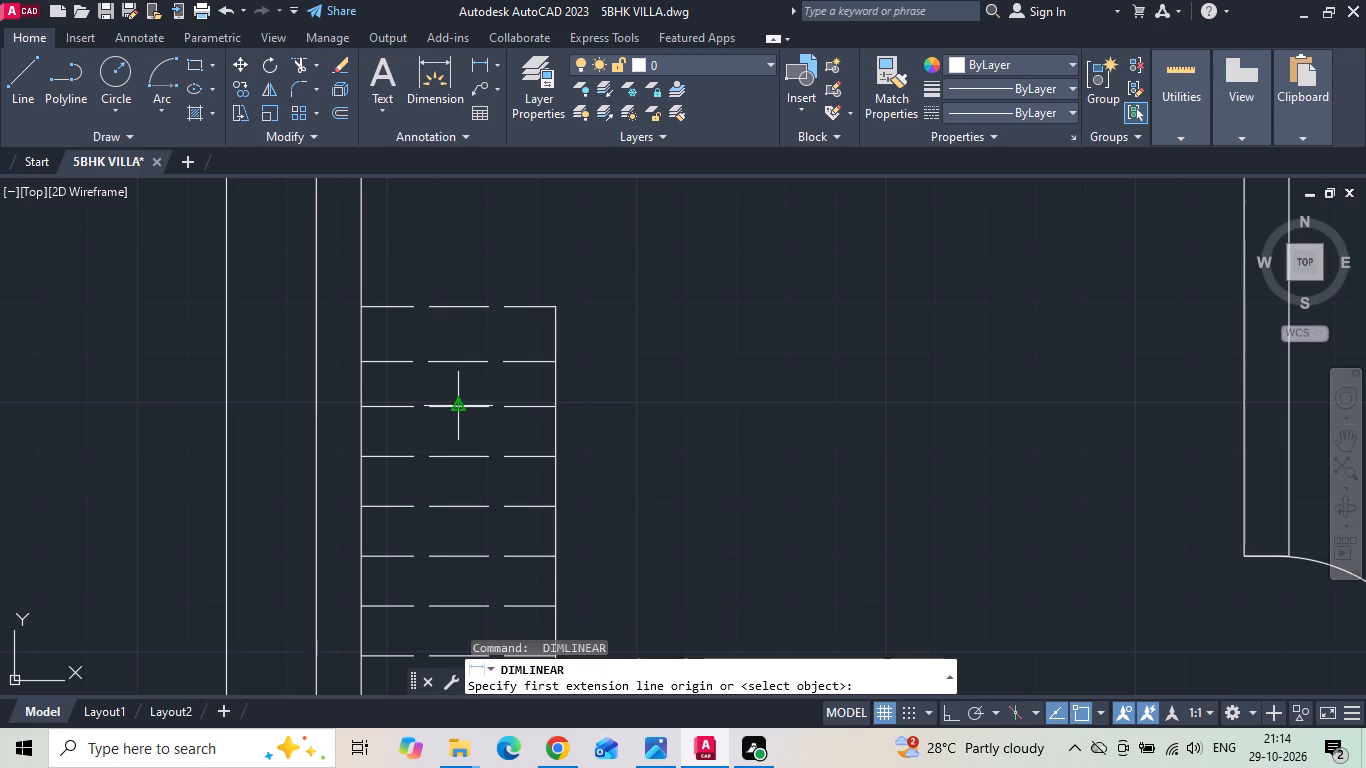
left_click_drag(453, 409, 450, 433)
left_click(452, 452)
key("Escape")
key("space")
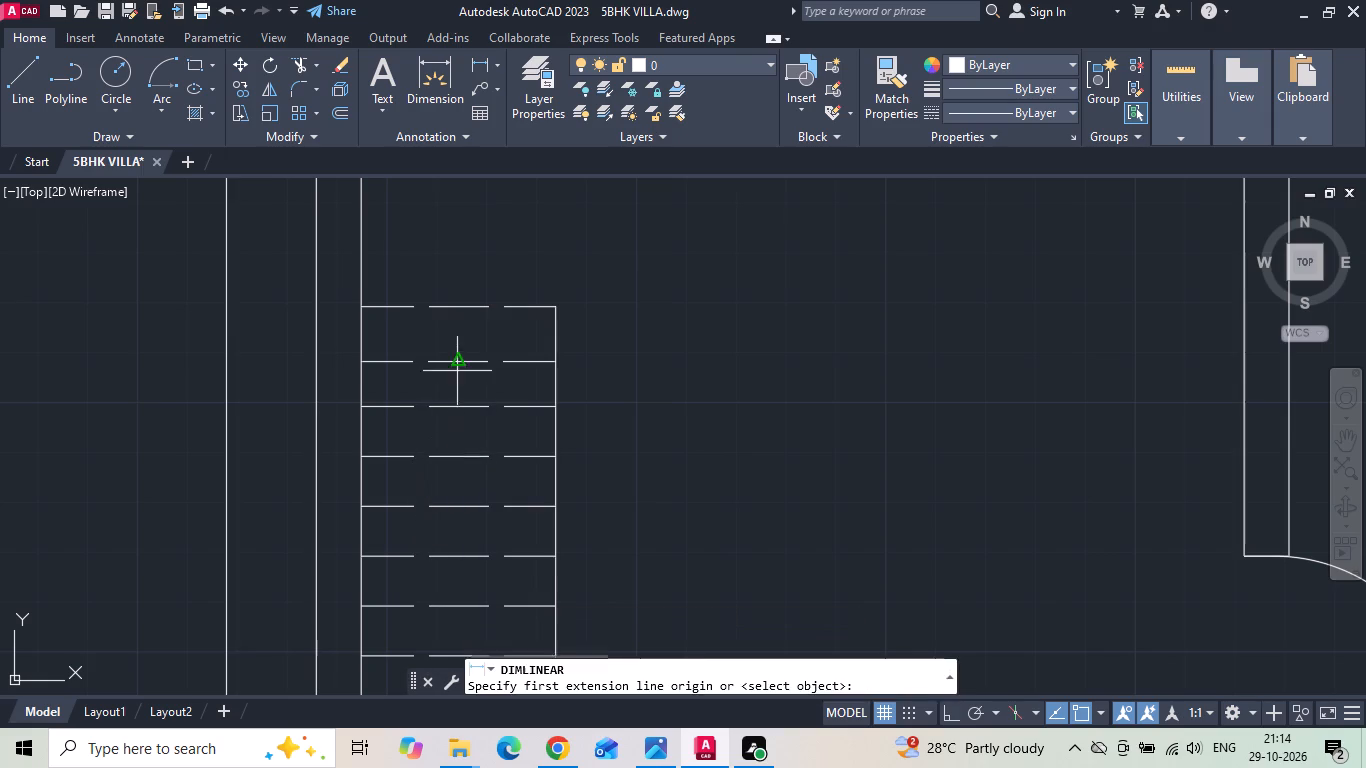
left_click(457, 355)
left_click(457, 302)
key("Escape")
Move the second dashed tread from the top of the first-floor stair straight up by 1 inch.
left_click_drag(451, 345, 444, 365)
left_click(444, 366)
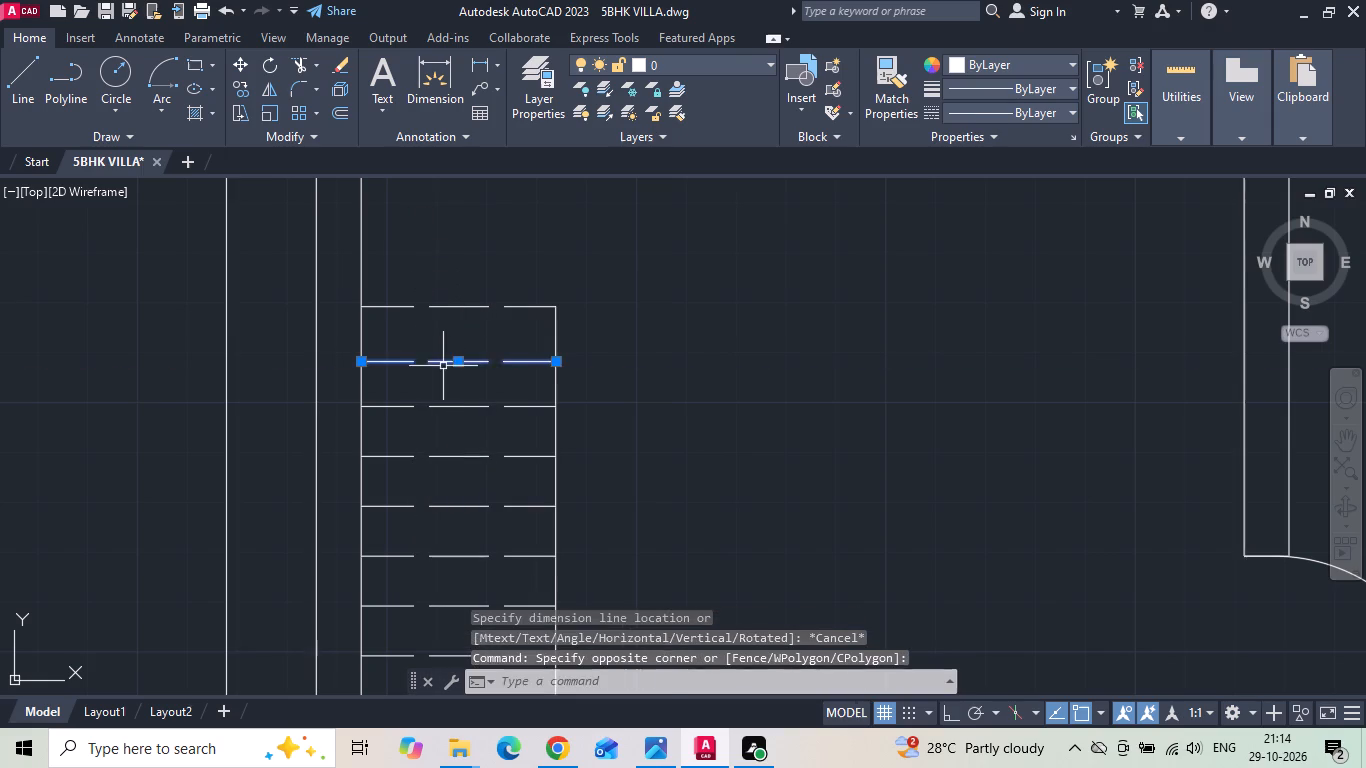
right_click(443, 366)
left_click(463, 369)
left_click(795, 381)
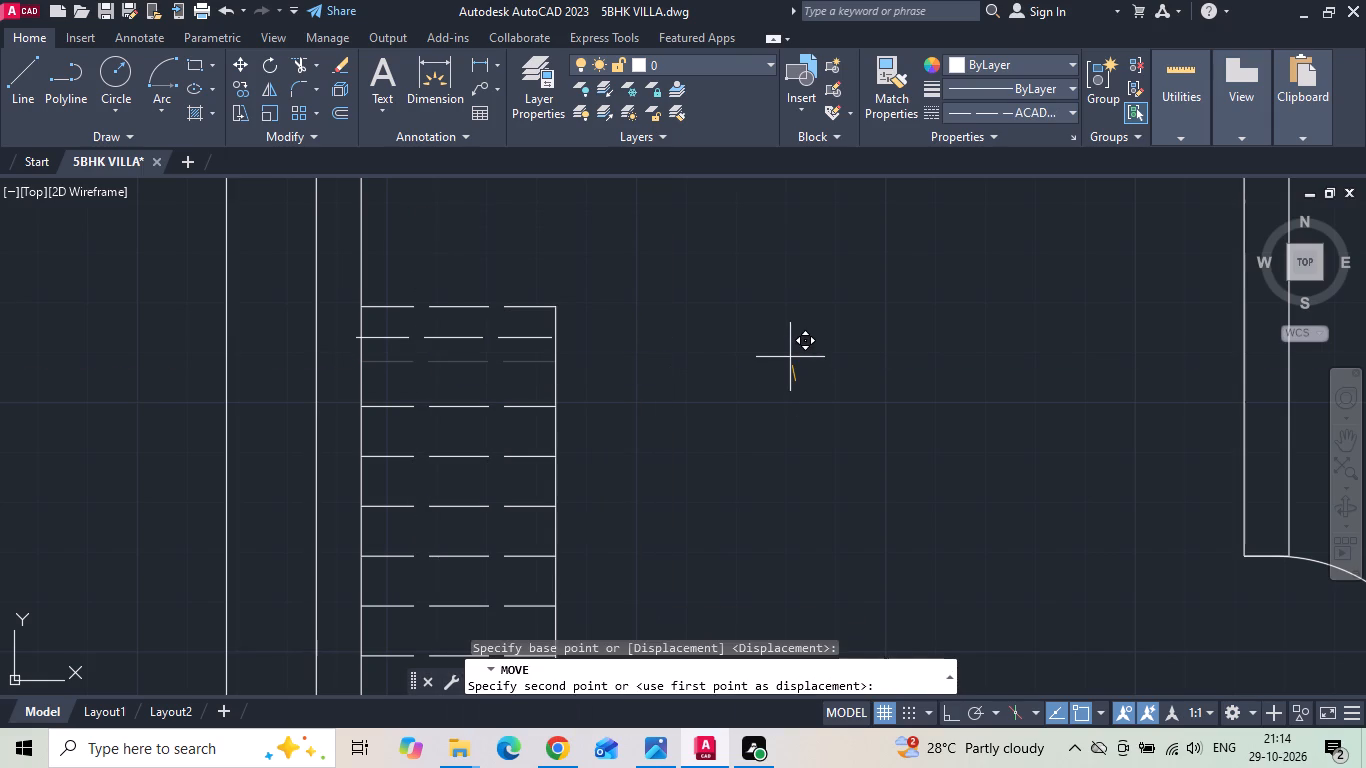
key("F8")
type("1")
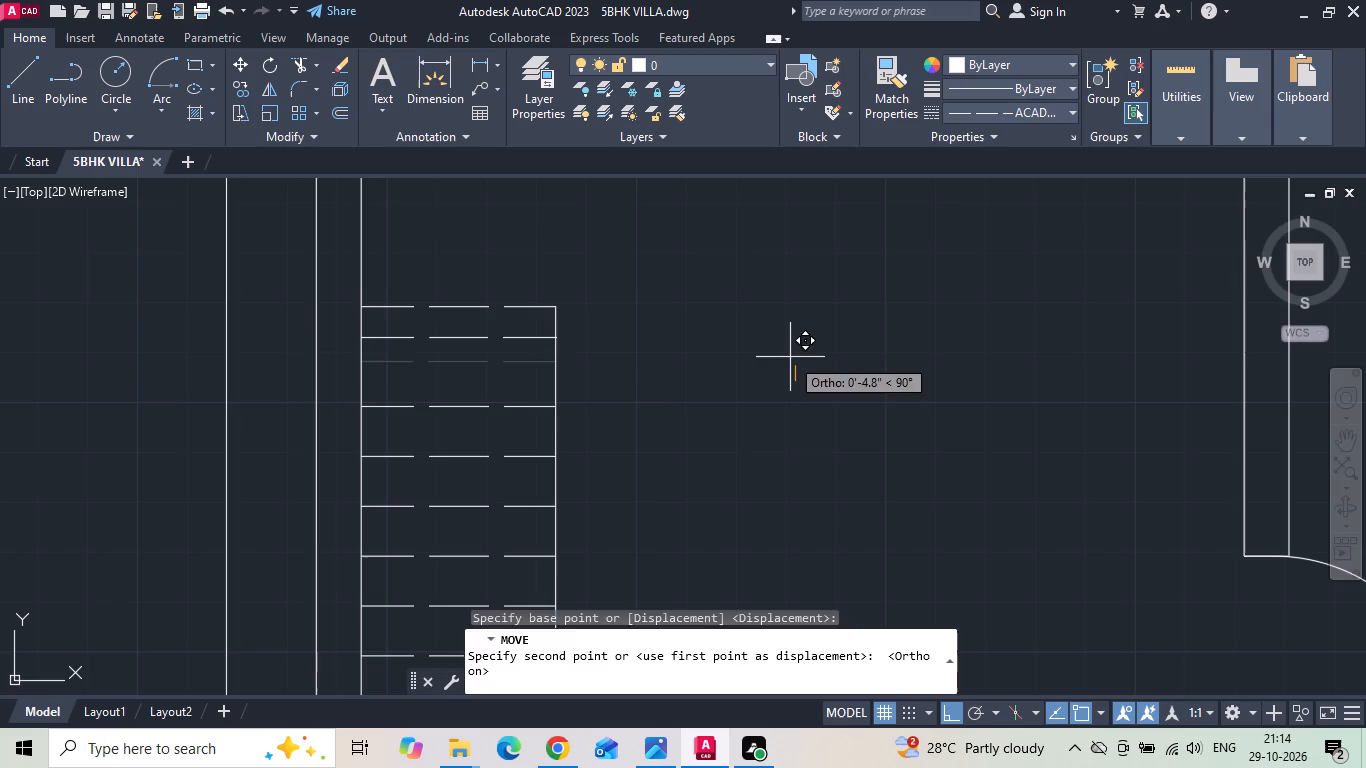
key("space")
Measure the spacing above and below the third tread from the top of the second-floor stair.
scroll(356, 403, "down", 4)
scroll(683, 436, "up", 3)
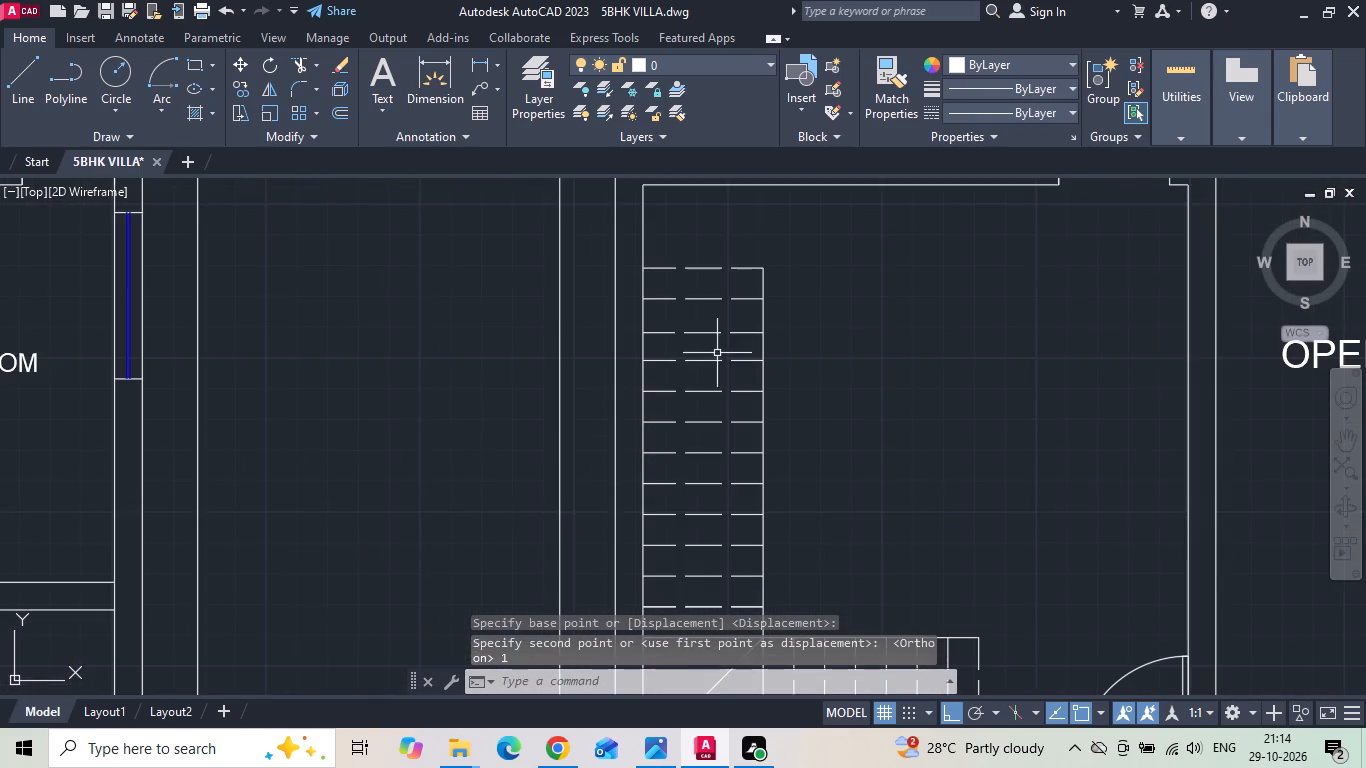
scroll(720, 299, "up", 2)
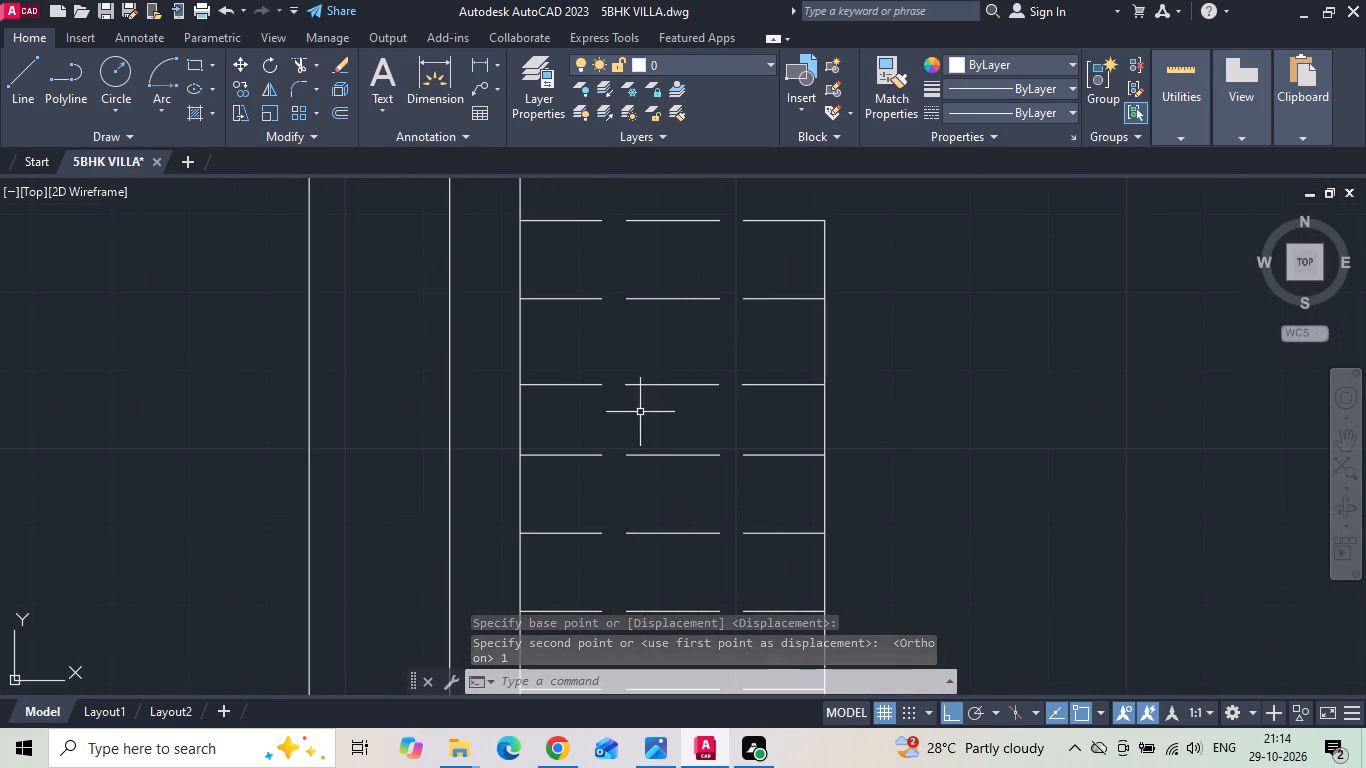
left_click(481, 66)
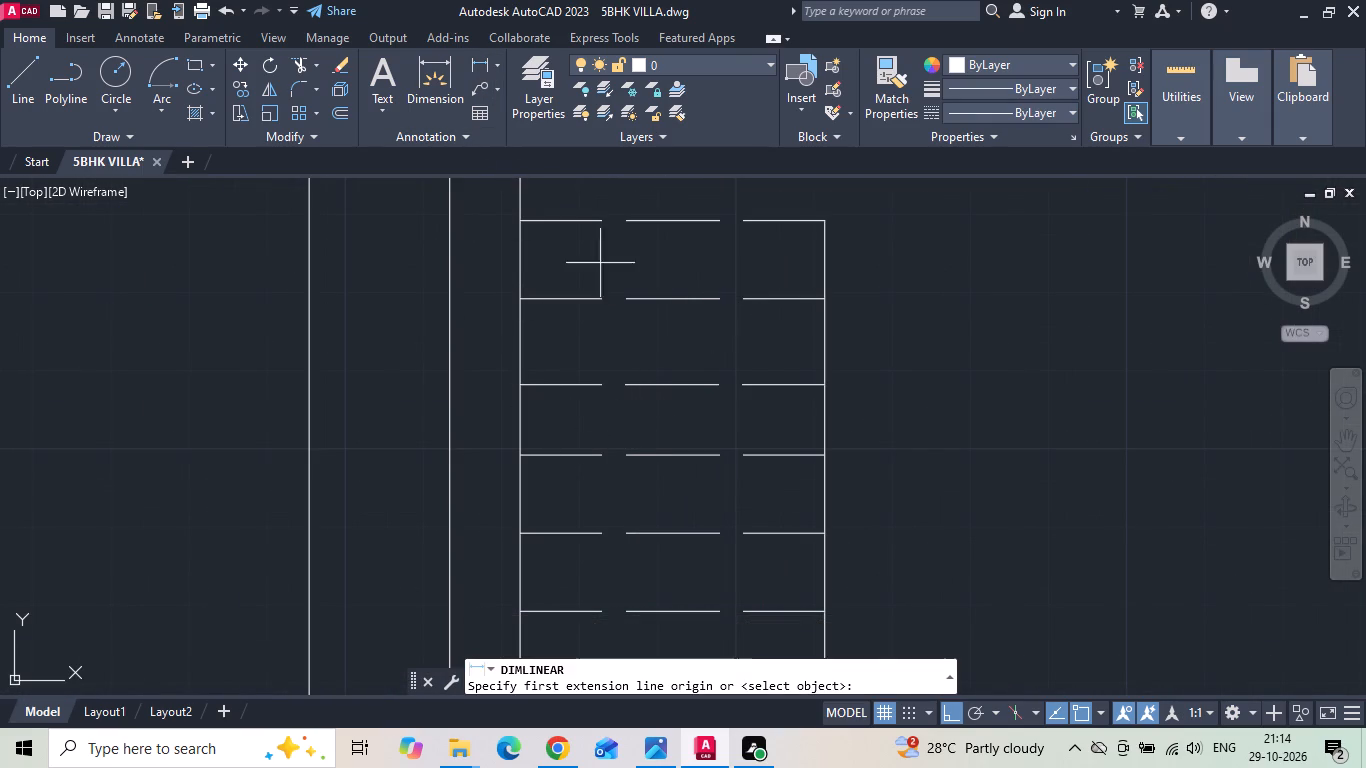
left_click(667, 297)
left_click(668, 386)
key("Escape")
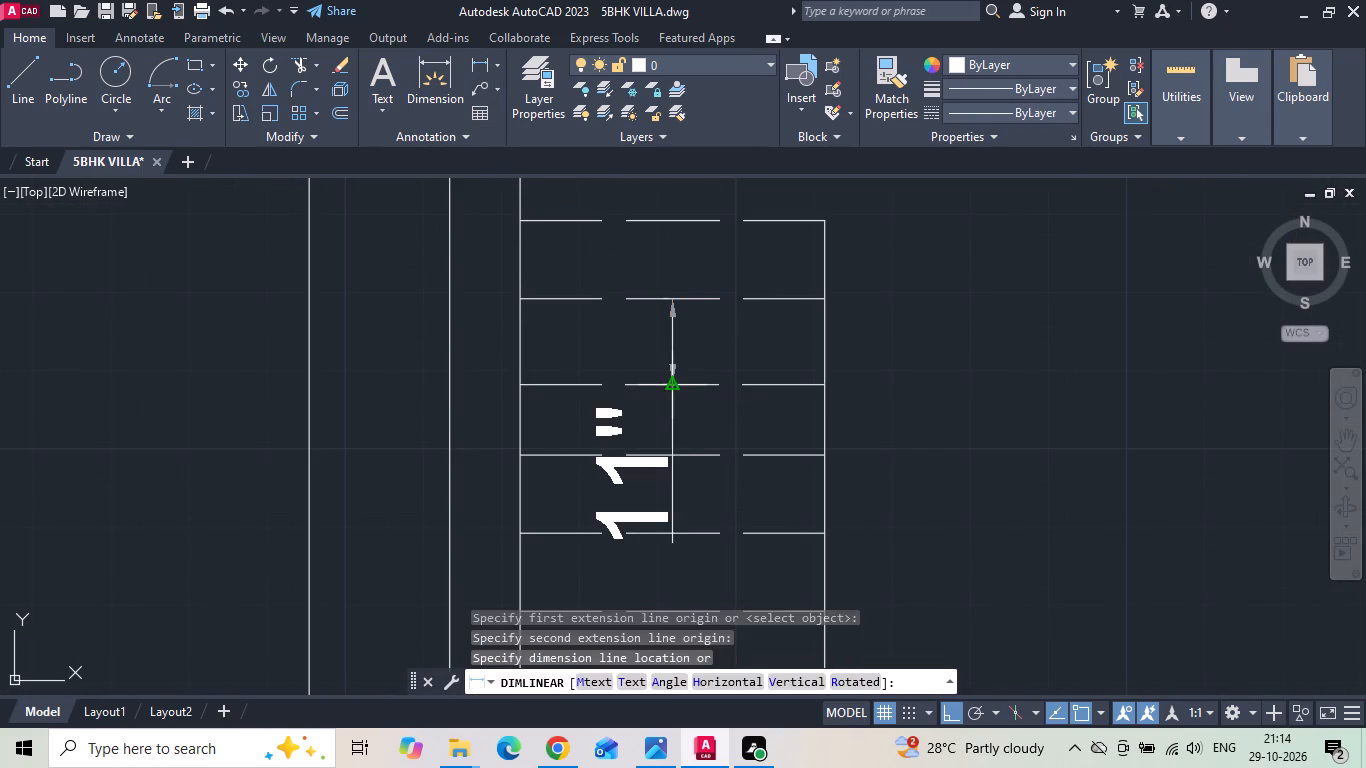
key("space")
left_click(671, 384)
left_click(676, 452)
key("Escape")
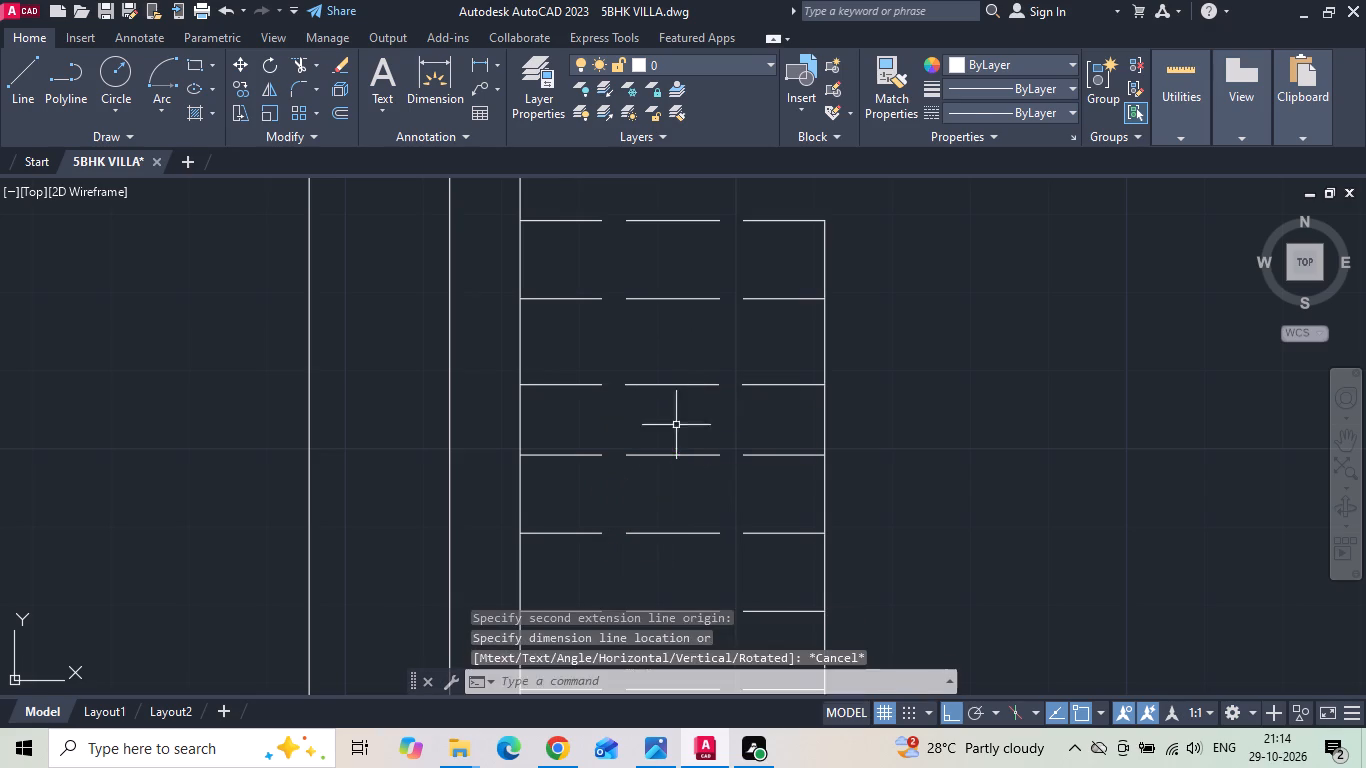
Move the third dashed tread from the top of the second-floor stair straight up by 1 inch.
left_click(676, 420)
left_click(651, 378)
right_click(651, 376)
left_click(679, 364)
left_click(1003, 422)
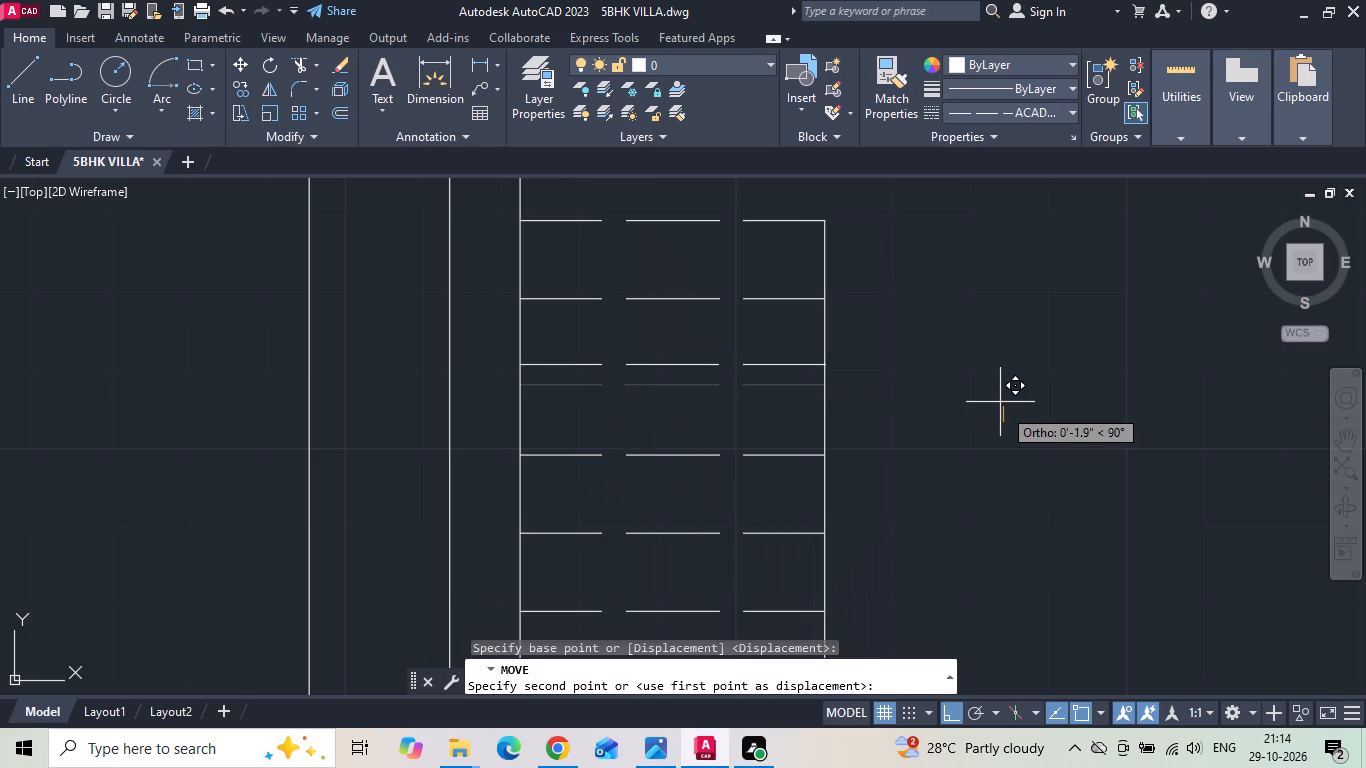
key("1")
key("space")
Delete the topmost tread of the second-floor stair and trim the side line back to the next tread.
scroll(736, 434, "down", 4)
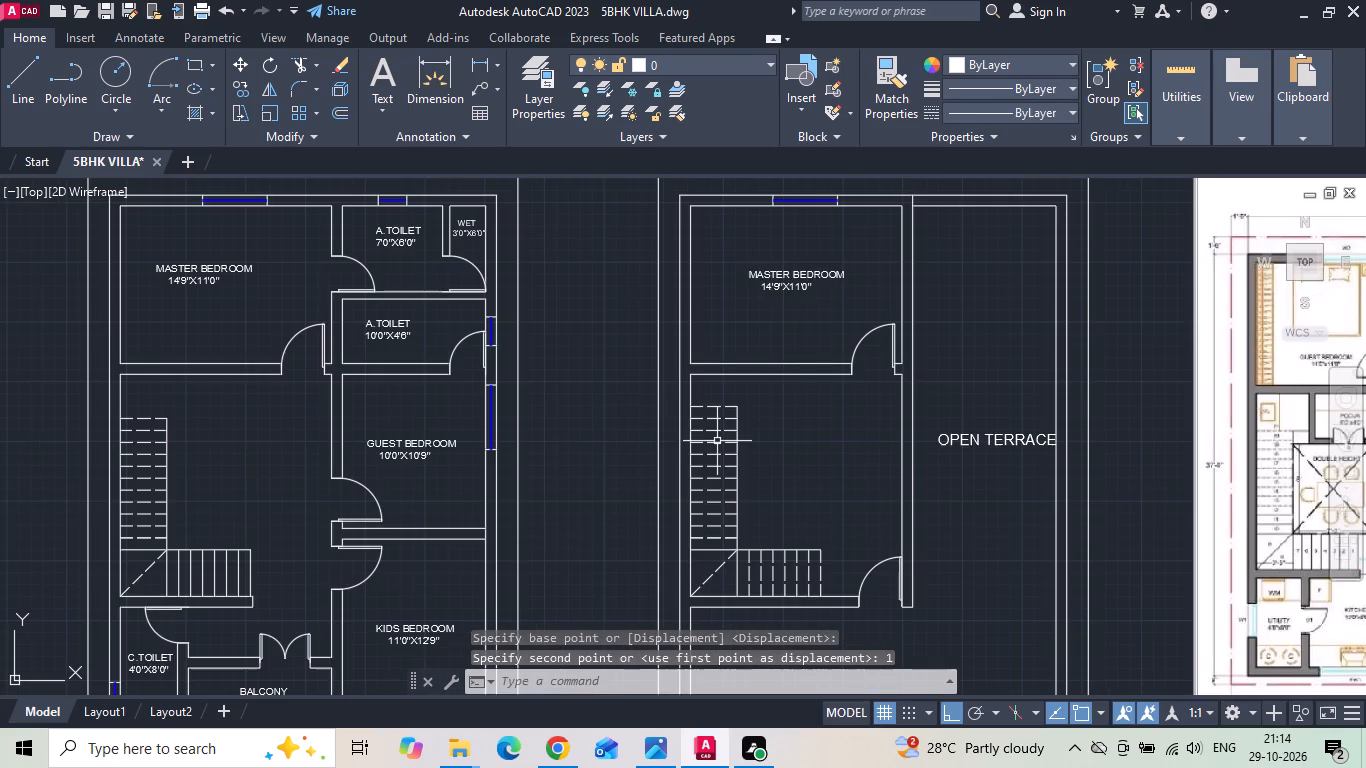
left_click(731, 405)
key("Delete")
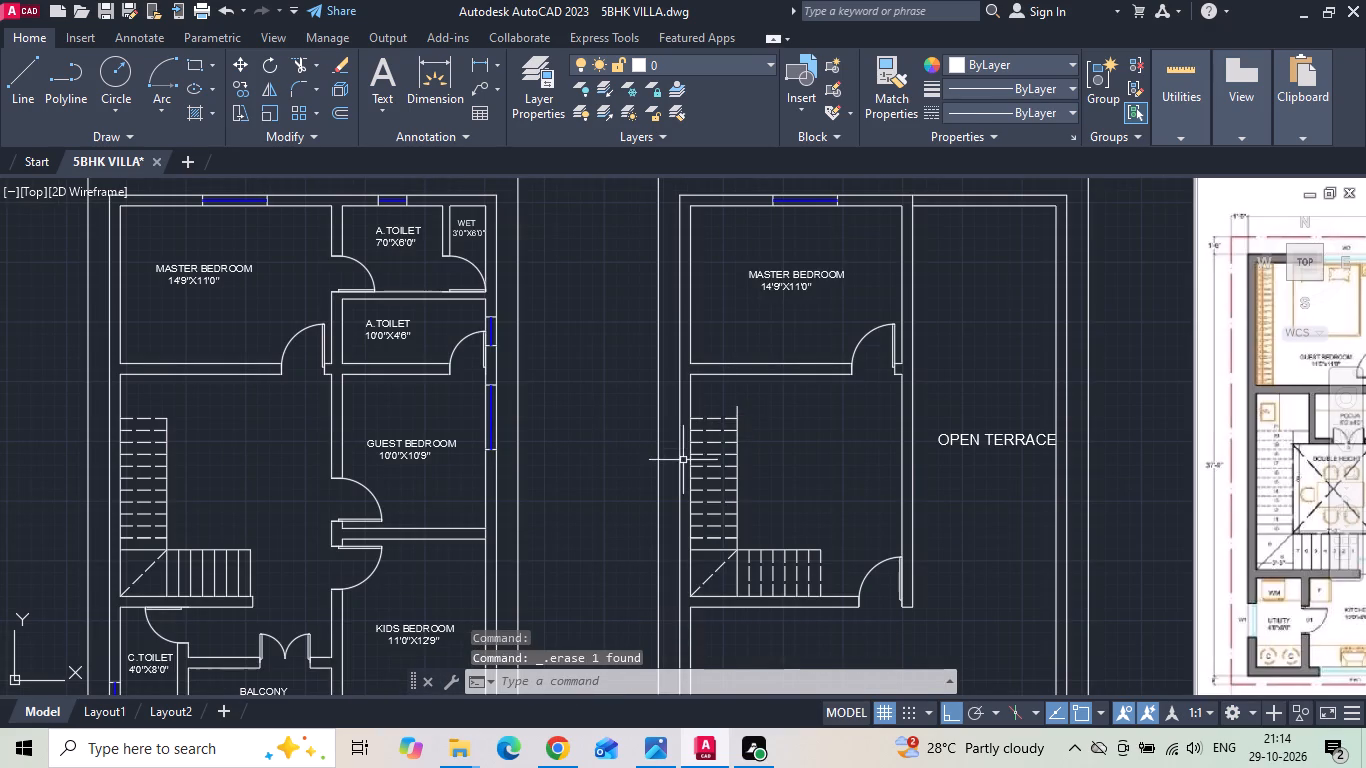
key("t")
key("r")
key("space")
left_click(736, 408)
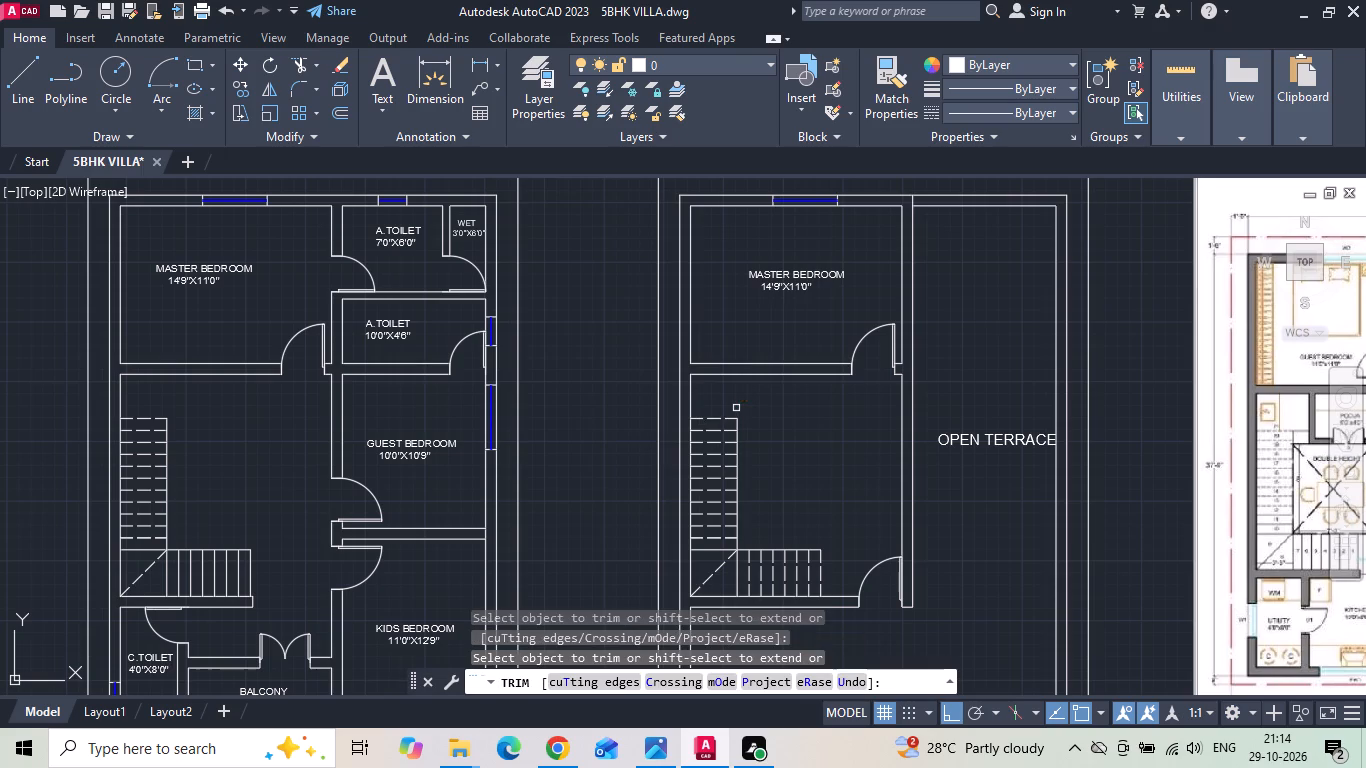
key("Escape")
Trim away the solid line above the ground-floor stair's dashed treads and the side-line stub below it.
scroll(802, 402, "down", 2)
scroll(365, 410, "up", 3)
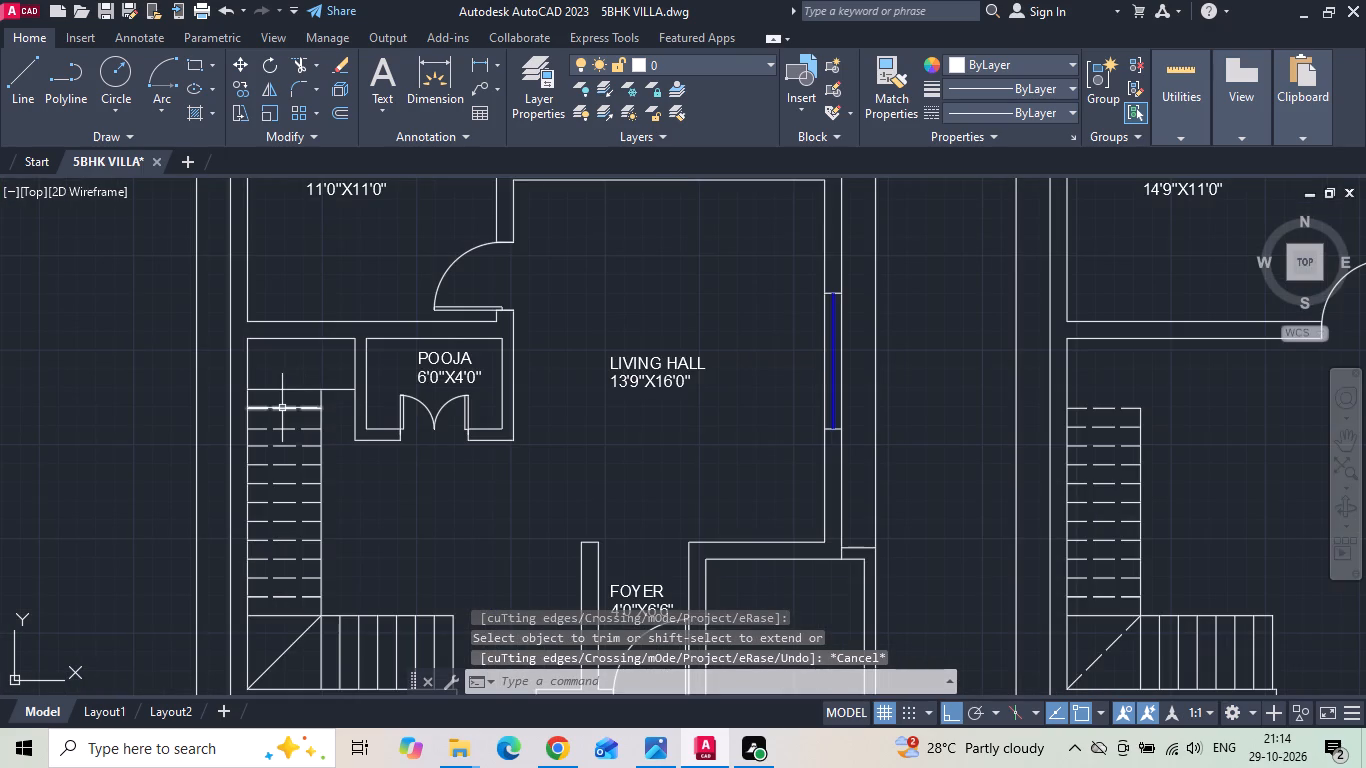
scroll(266, 420, "up", 1)
scroll(343, 307, "down", 1)
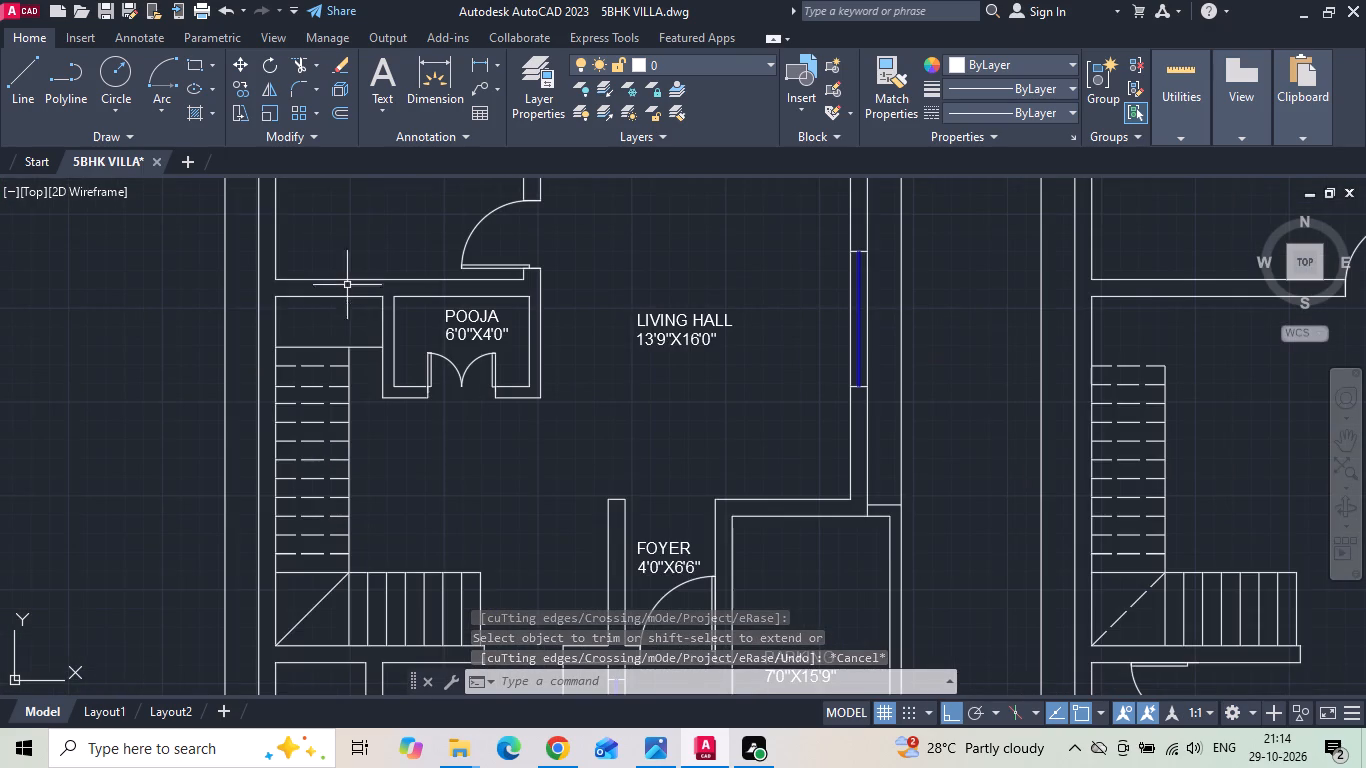
key("t")
key("r")
key("space")
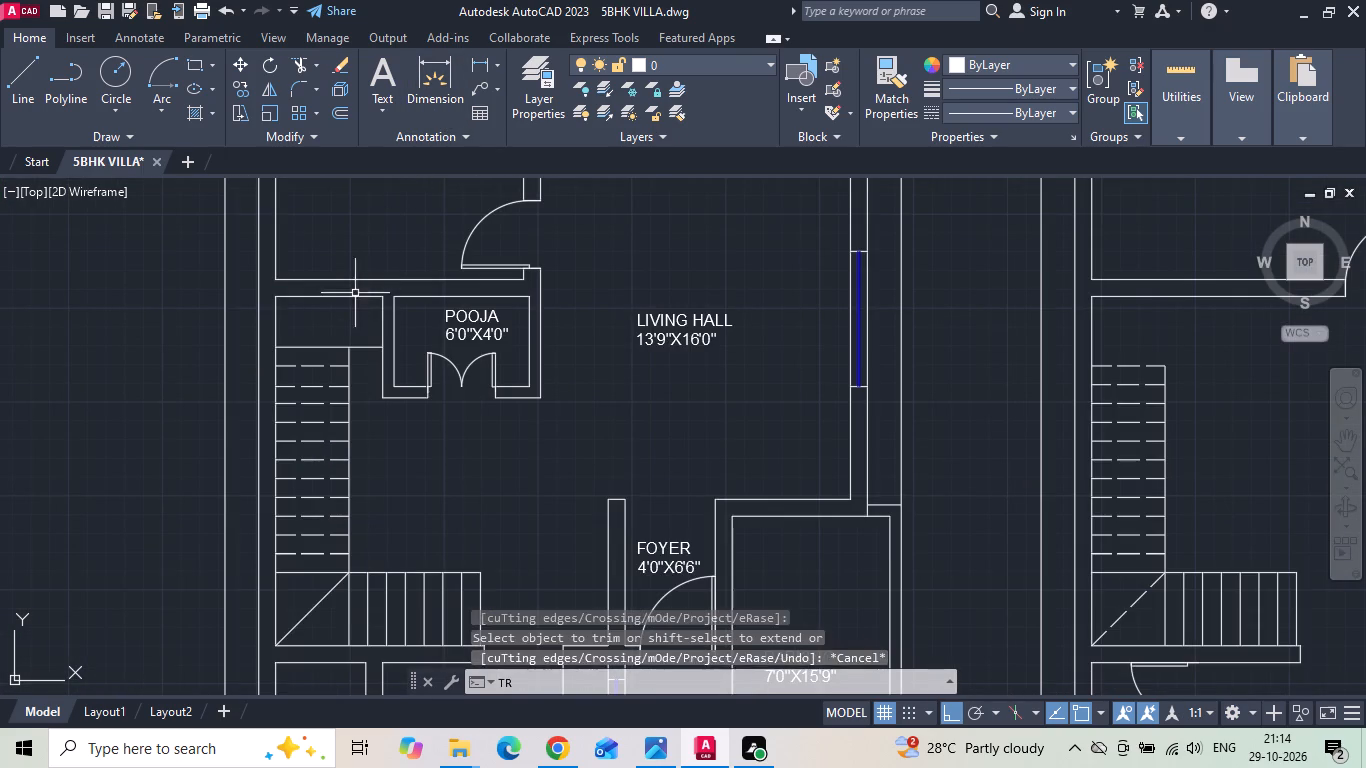
left_click(330, 345)
left_click(356, 346)
left_click(352, 352)
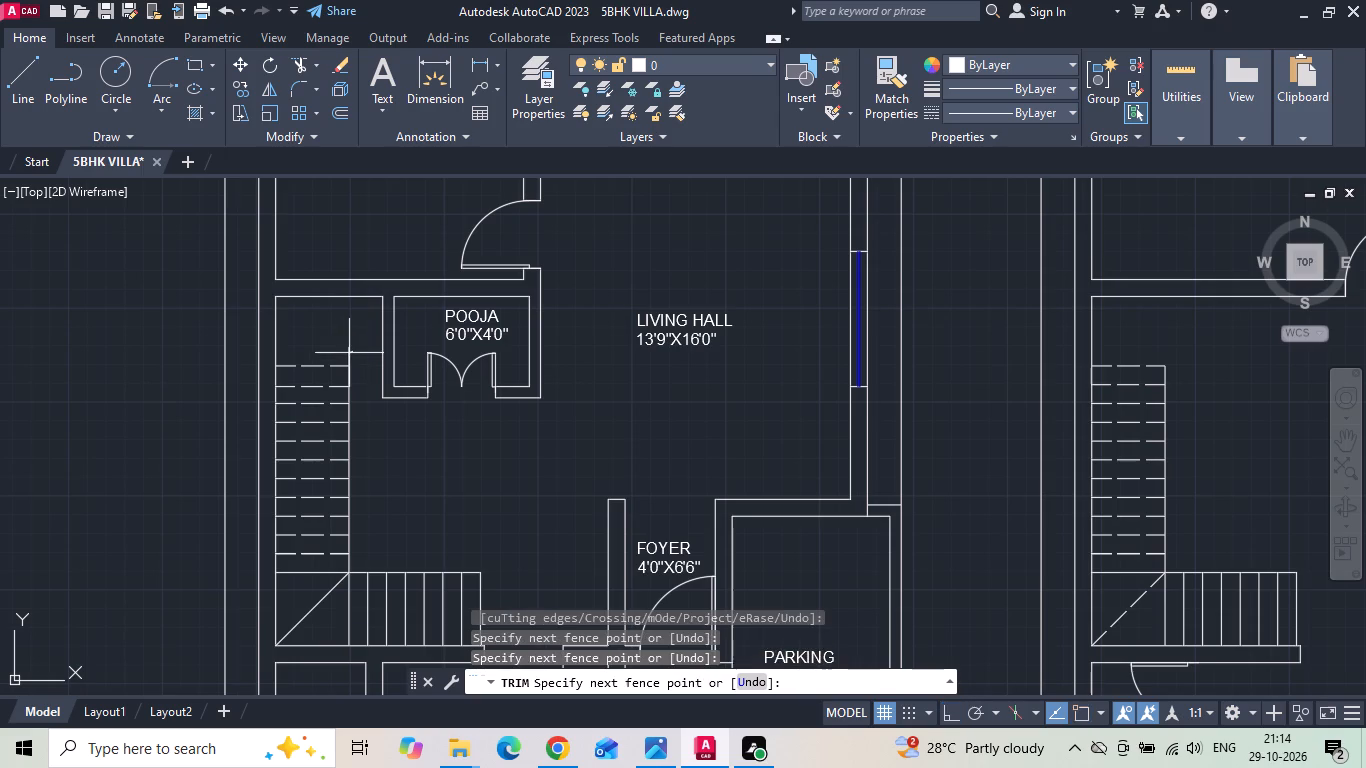
left_click(341, 354)
key("Escape")
Extend the ground-floor stair's topmost dashed tread to the pooja room wall.
type("EX")
key("space")
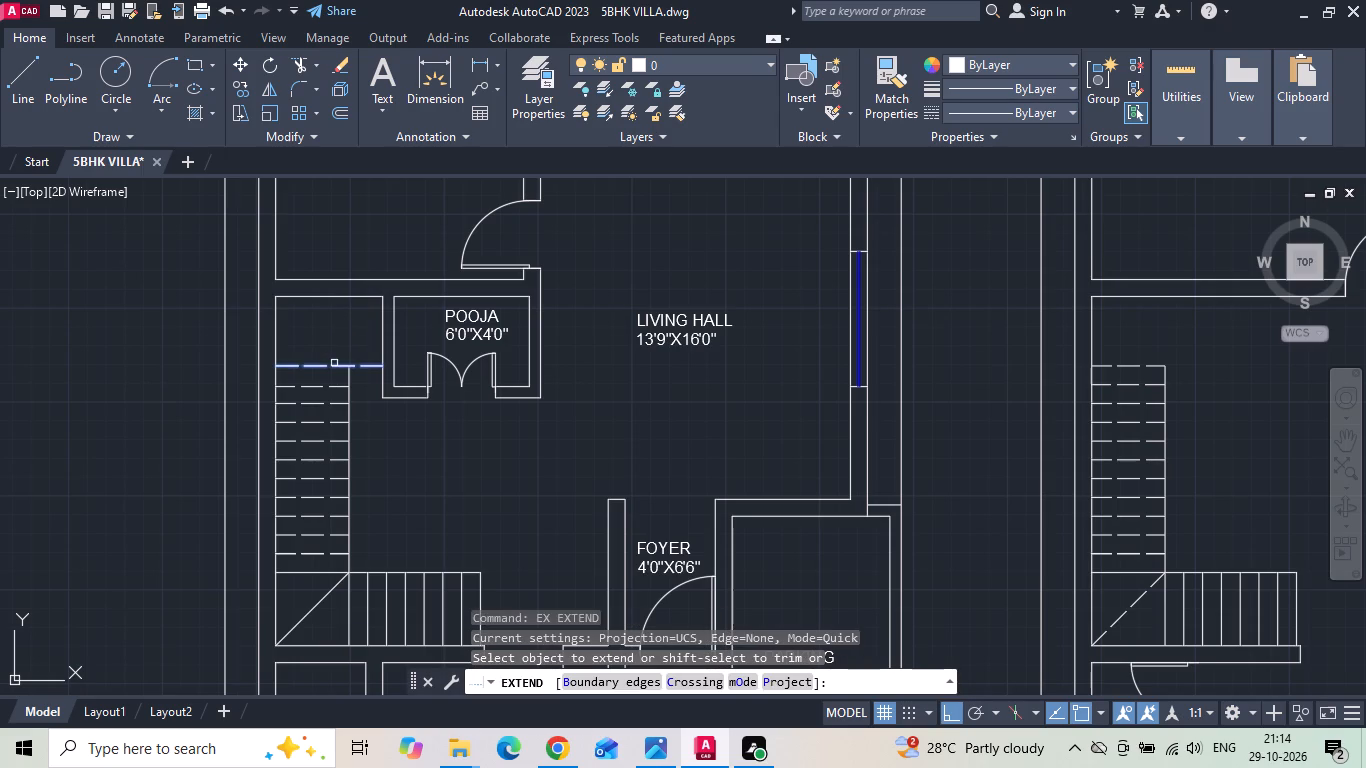
left_click(334, 363)
key("Escape")
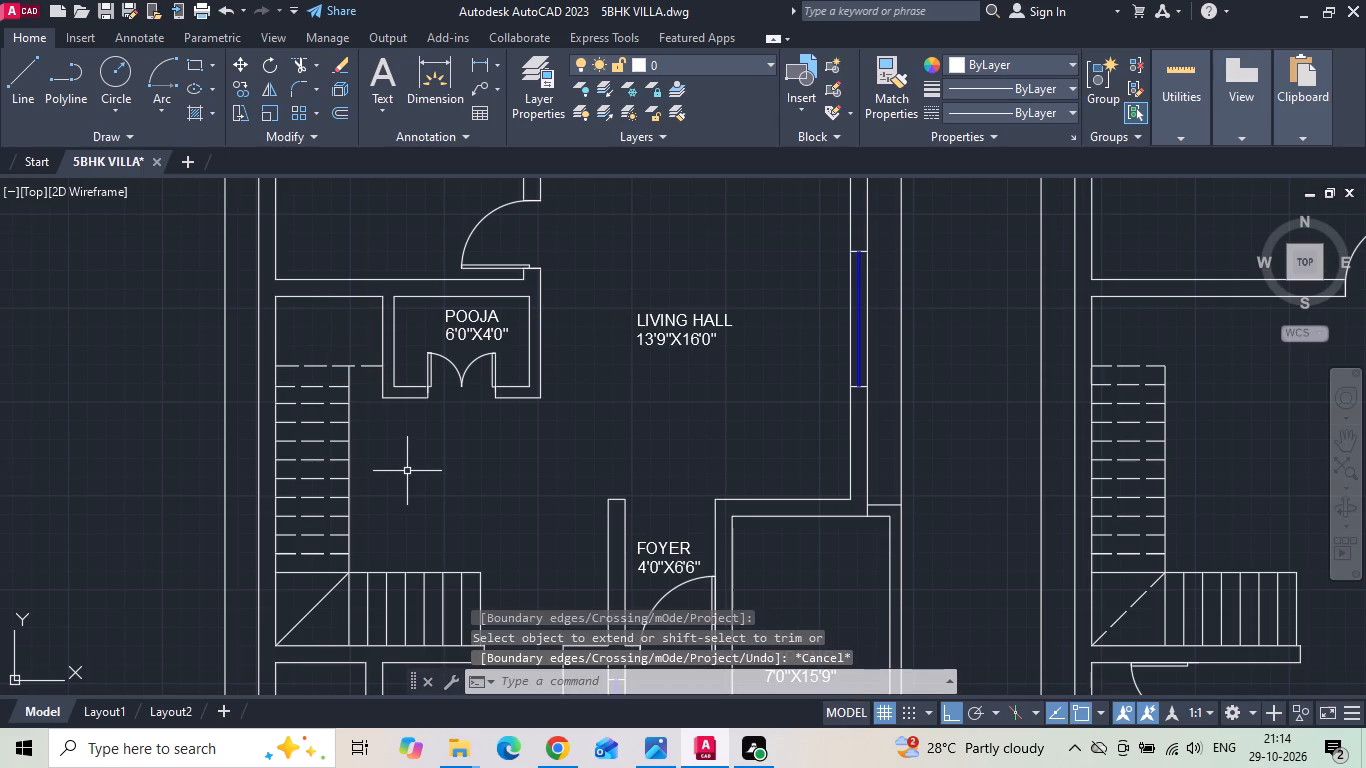
Save the drawing.
key("ctrl+s")
Match the ground-floor landing's diagonal line to the properties of a dashed stair tread.
left_click(874, 108)
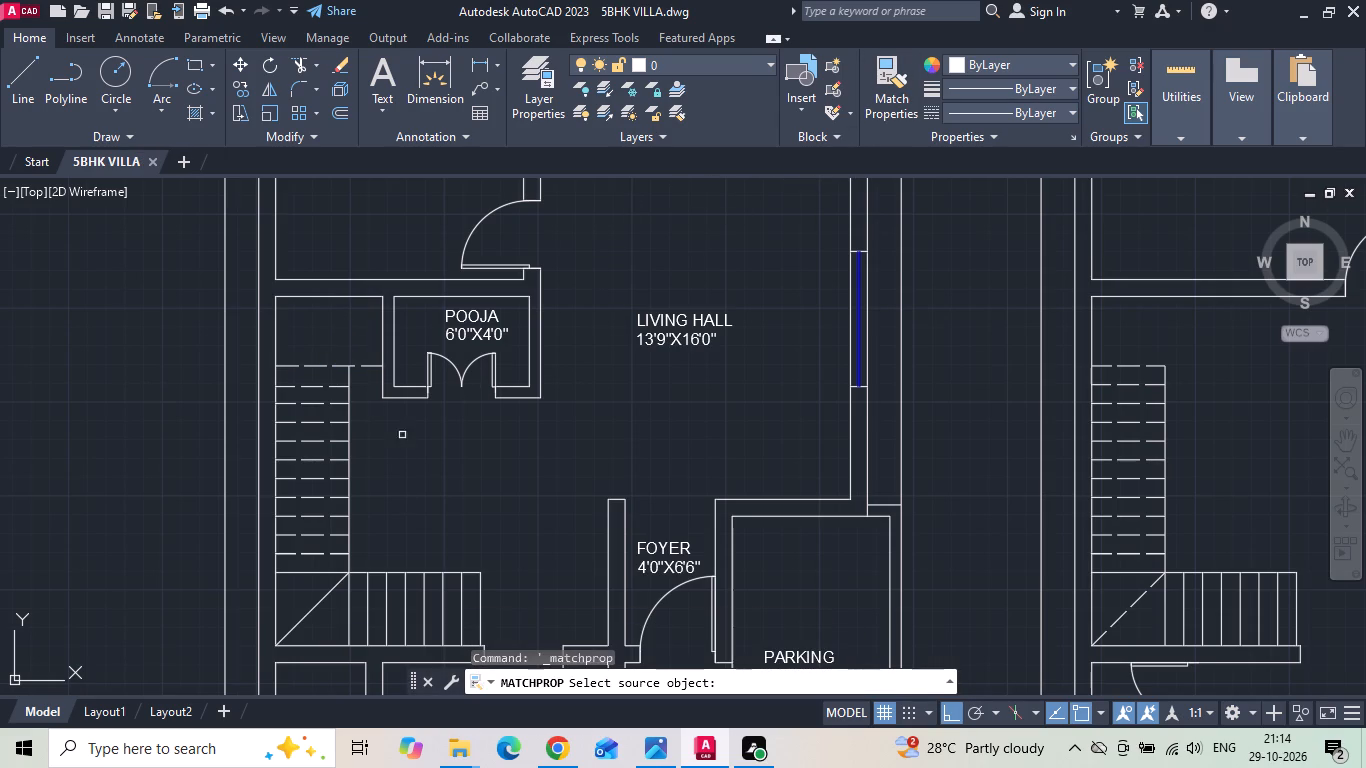
left_click(315, 554)
left_click(319, 614)
left_click(295, 594)
key("Escape")
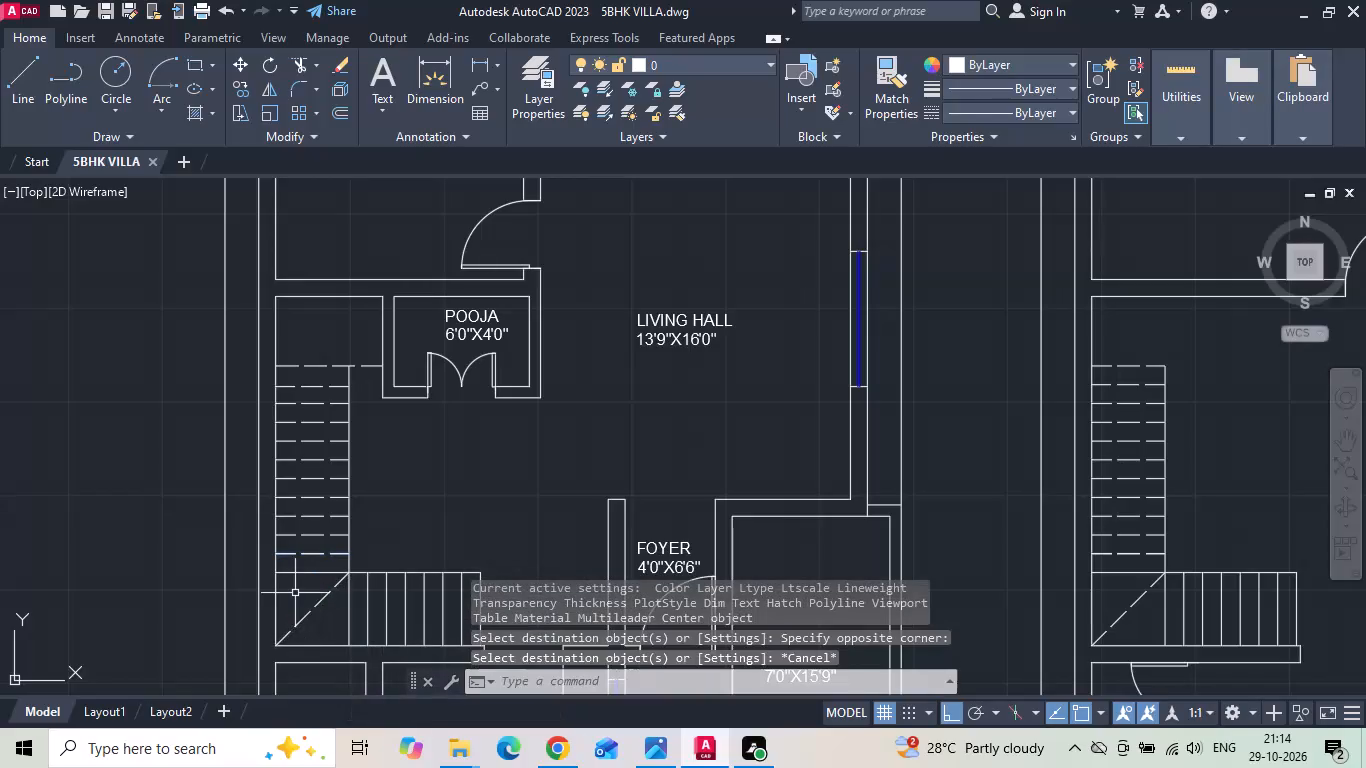
Save the drawing.
key("ctrl+s")
Check the reference's double-height area and measure the ground-floor distance from the lower stair flight to the pooja room's wall corner.
scroll(319, 514, "down", 3)
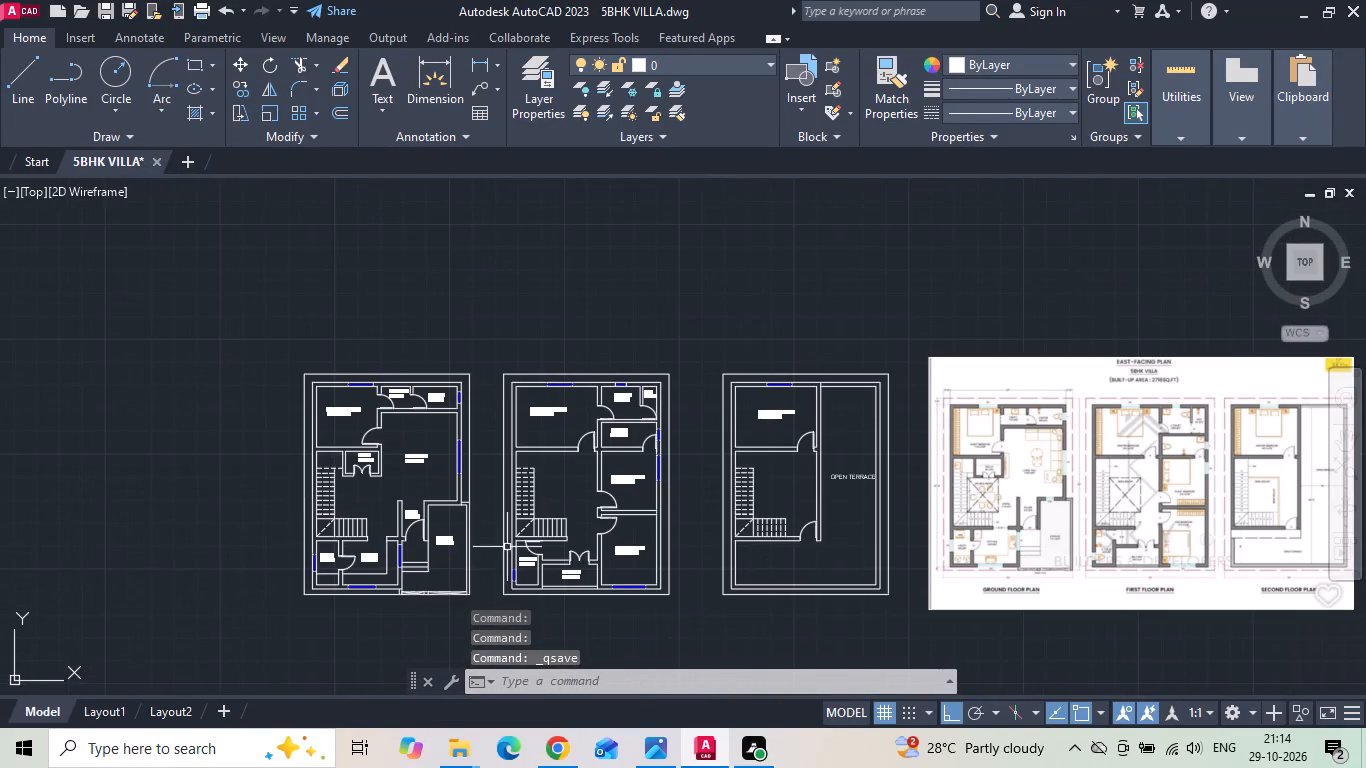
scroll(769, 474, "up", 2)
scroll(622, 457, "down", 2)
scroll(890, 479, "up", 3)
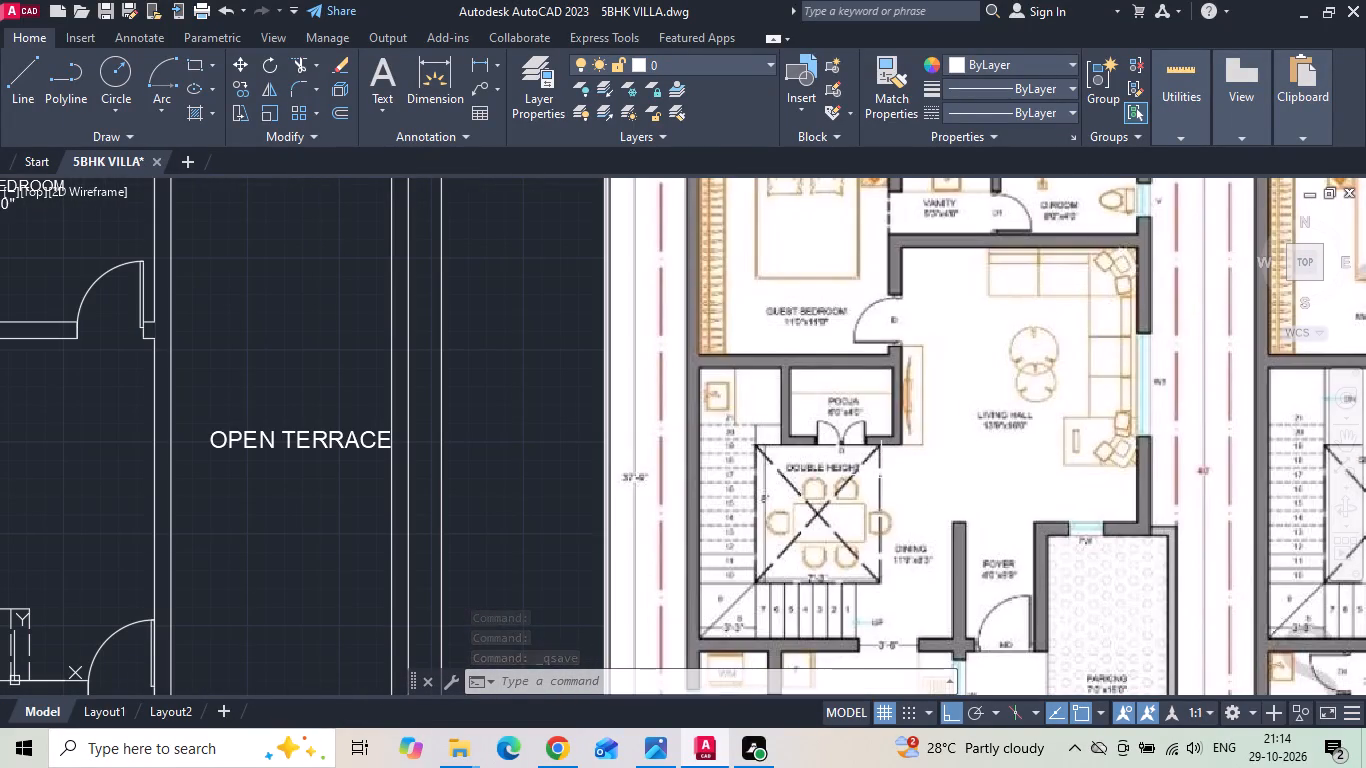
middle_click_drag(827, 551, 816, 509)
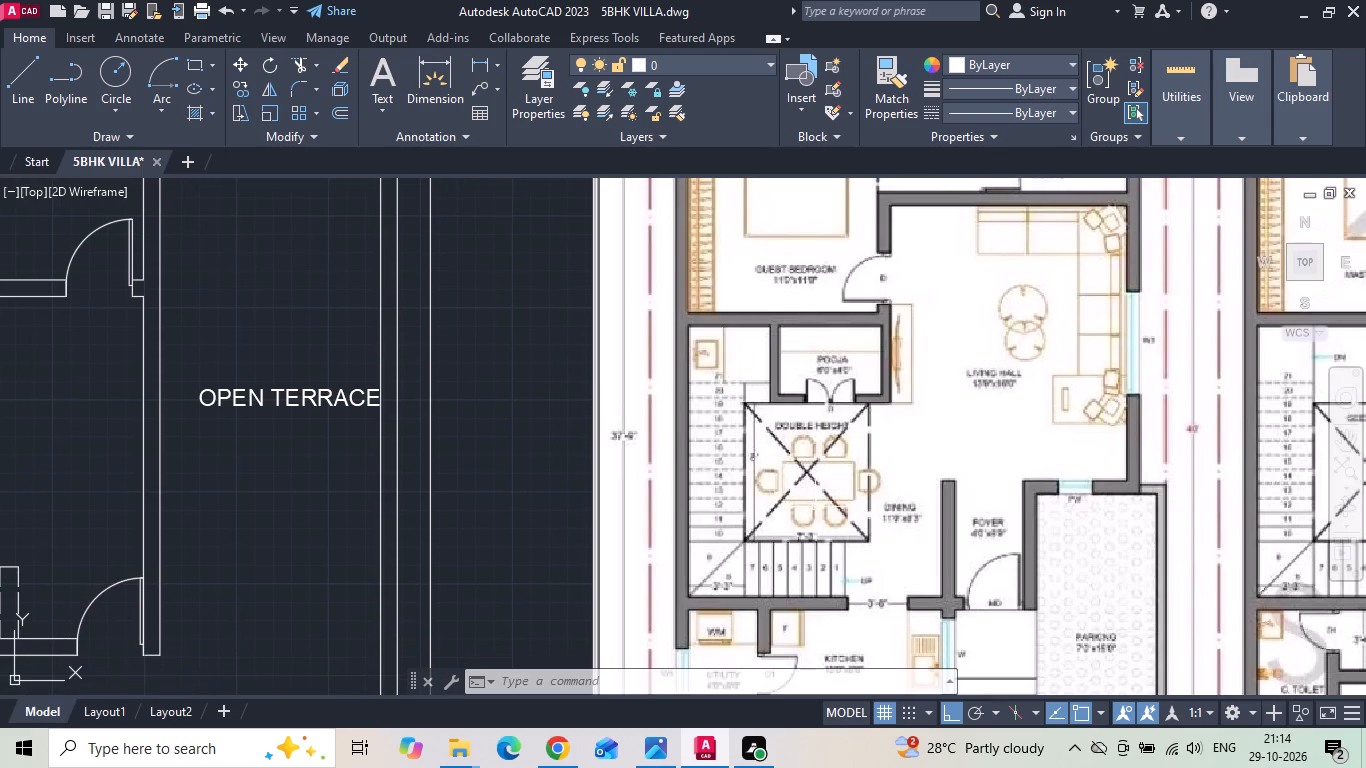
scroll(887, 486, "down", 2)
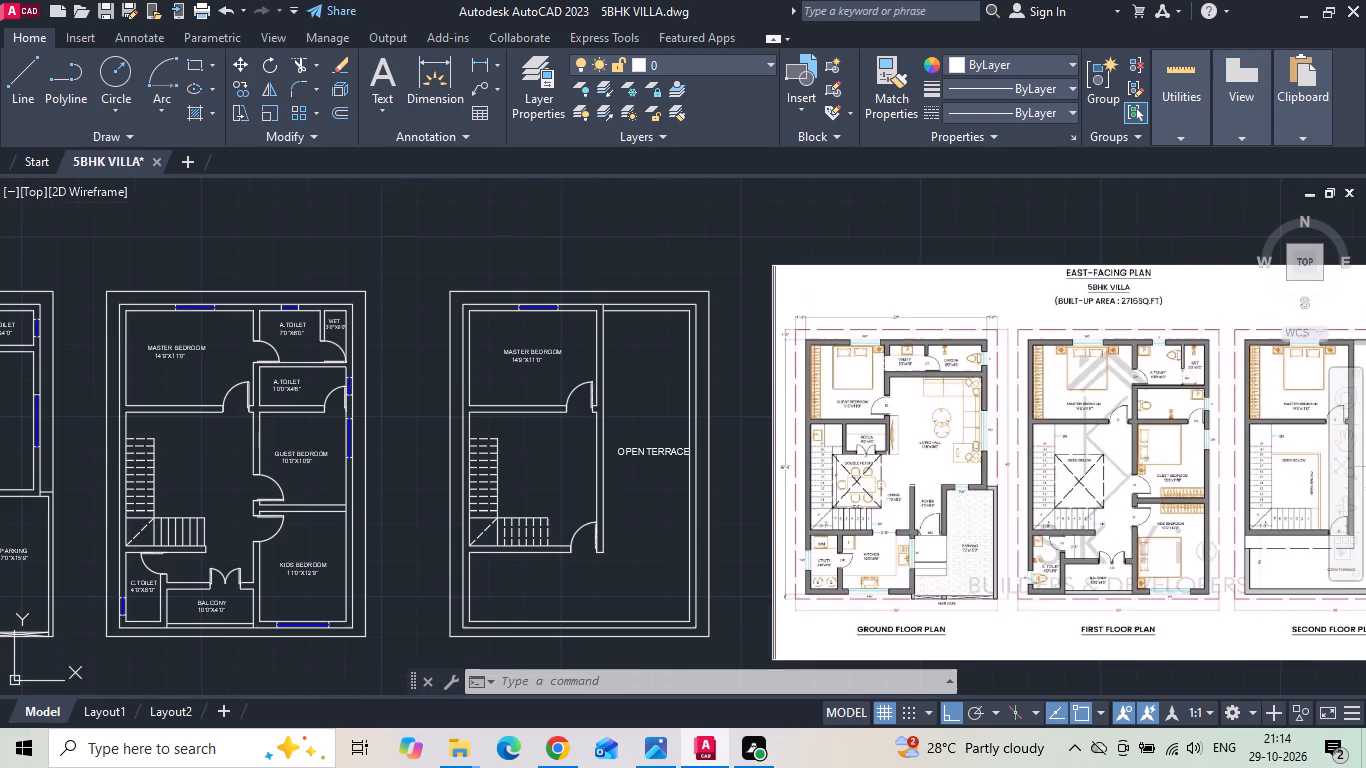
middle_click_drag(136, 513, 852, 496)
scroll(600, 475, "up", 2)
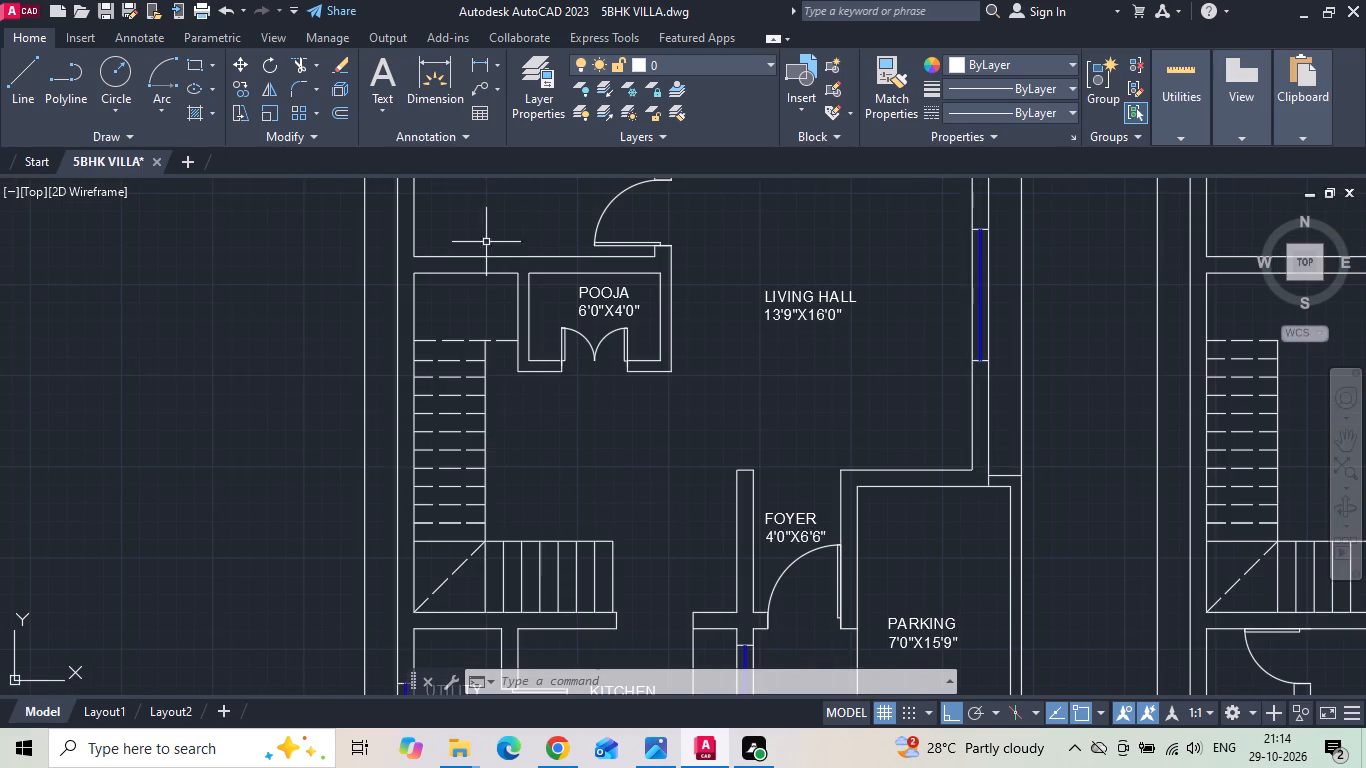
left_click(485, 61)
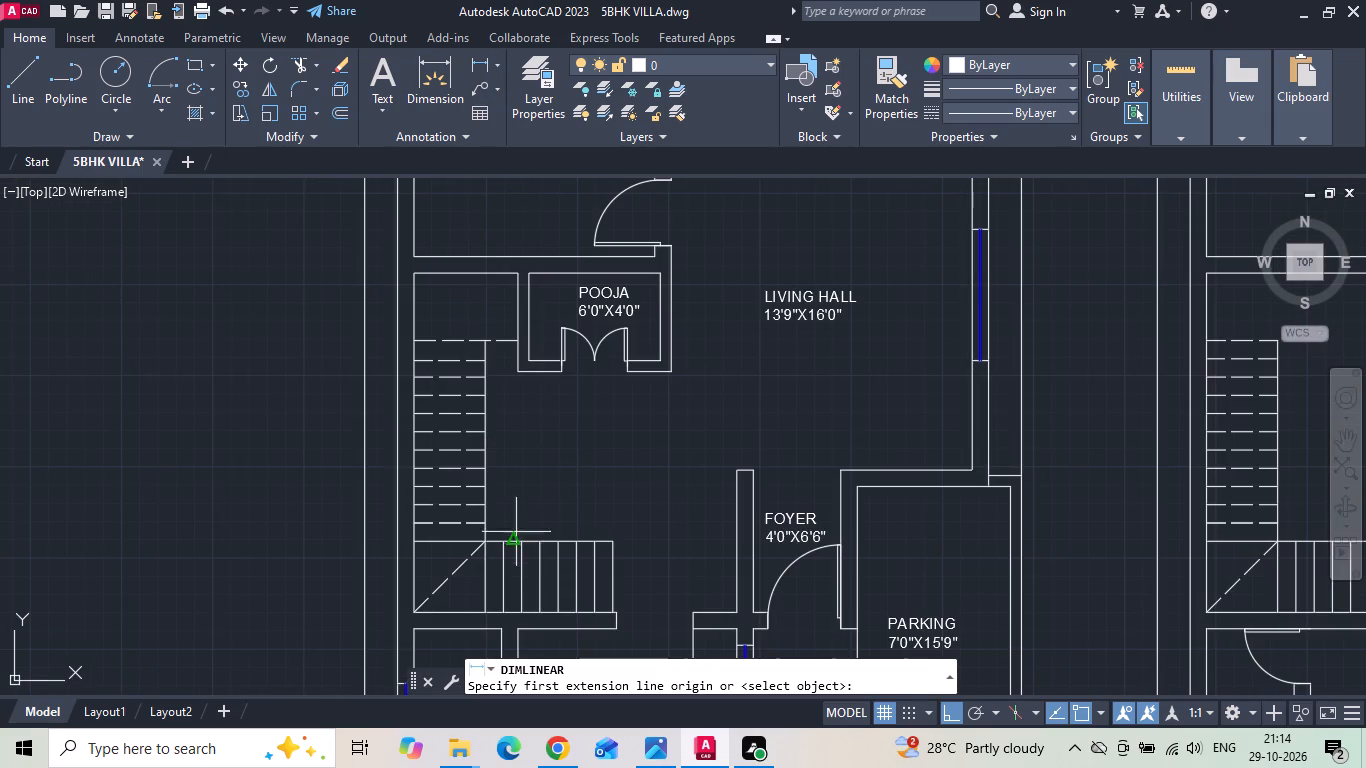
left_click(508, 541)
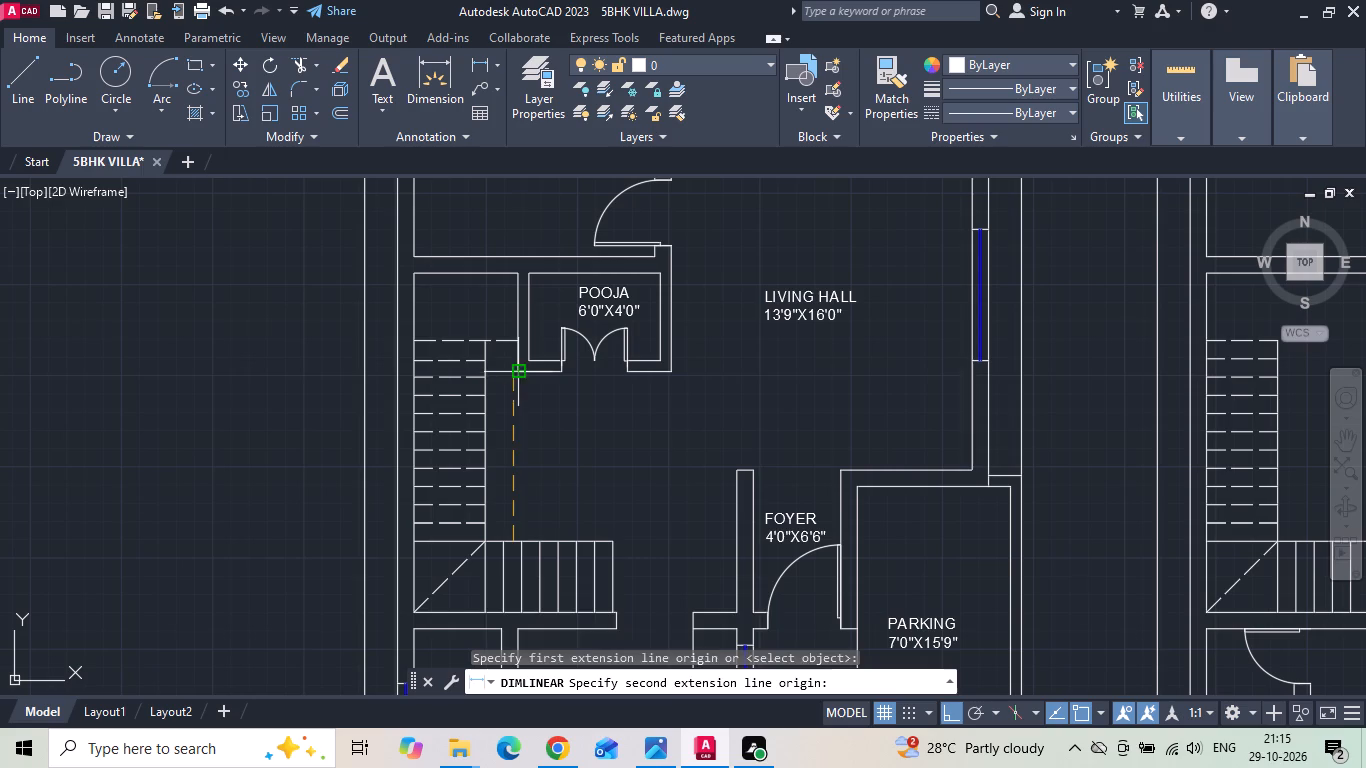
left_click(521, 369)
key("Escape")
scroll(430, 398, "down", 4)
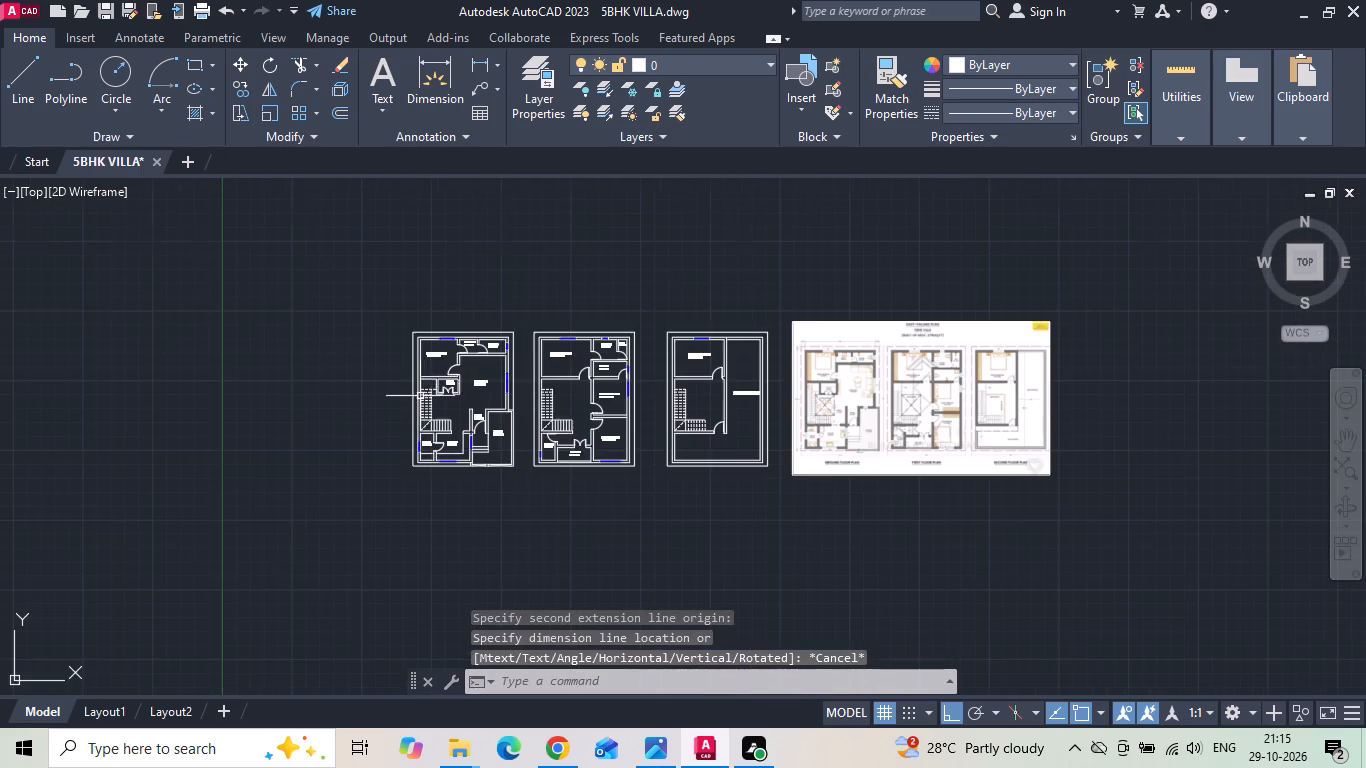
Examine the reference plans' staircase, double-height and seen-below areas on the ground, first and second floors.
scroll(813, 396, "up", 4)
scroll(910, 373, "up", 1)
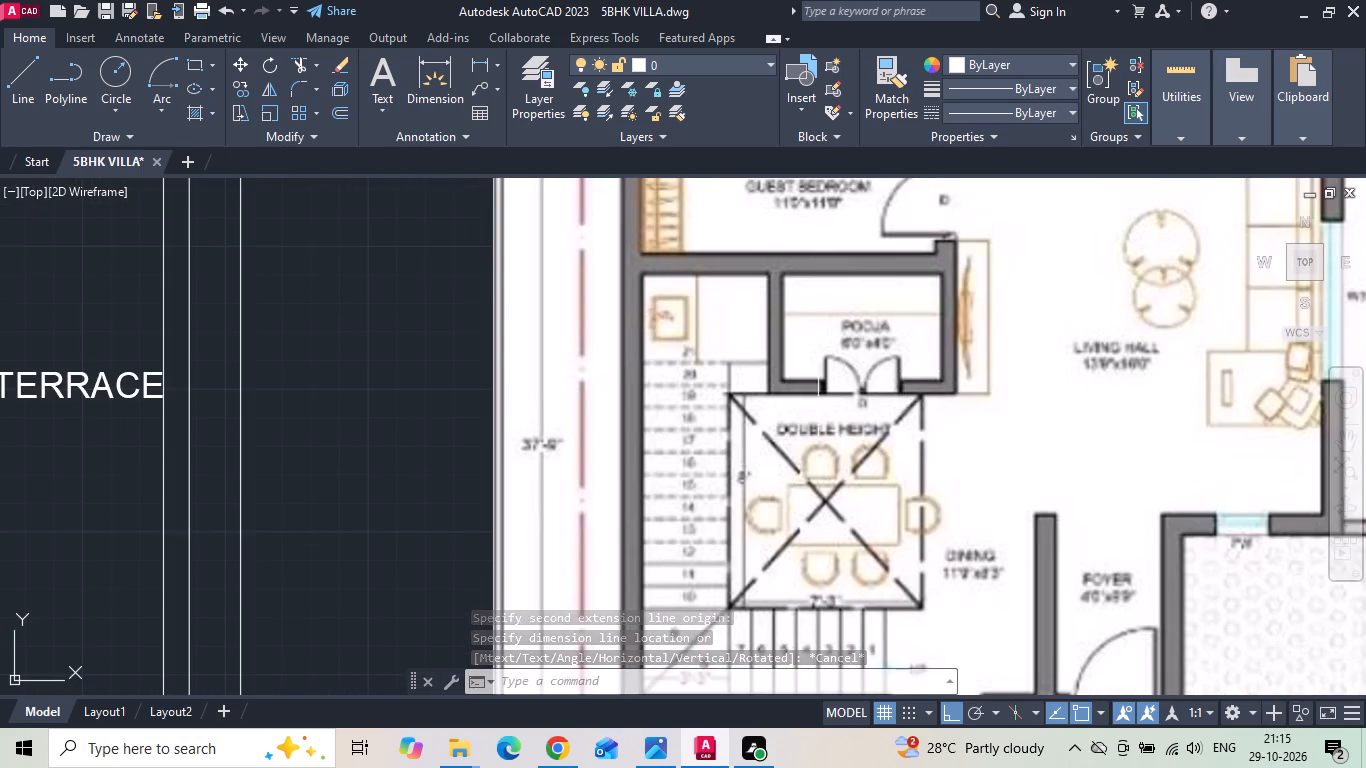
middle_click_drag(792, 407, 783, 366)
scroll(779, 354, "down", 3)
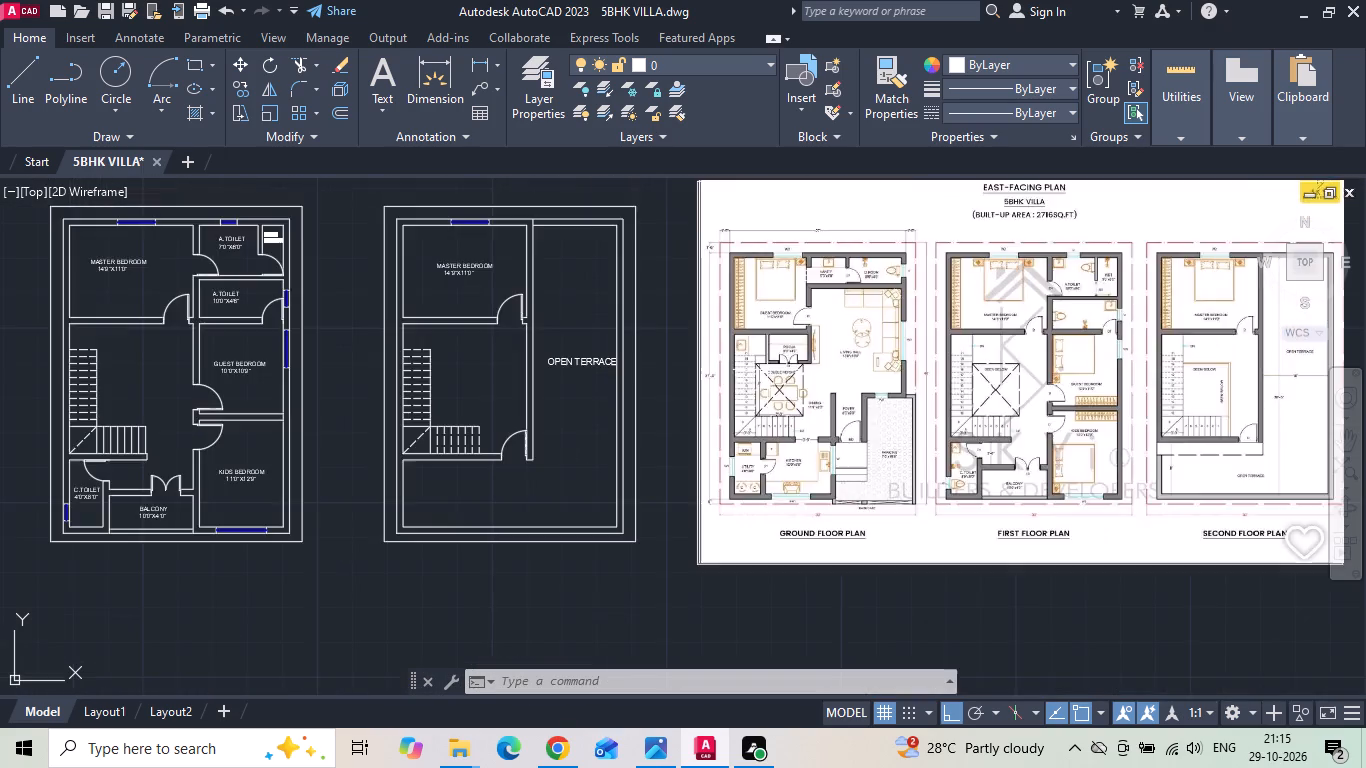
scroll(917, 349, "up", 3)
scroll(674, 377, "down", 3)
scroll(922, 397, "up", 3)
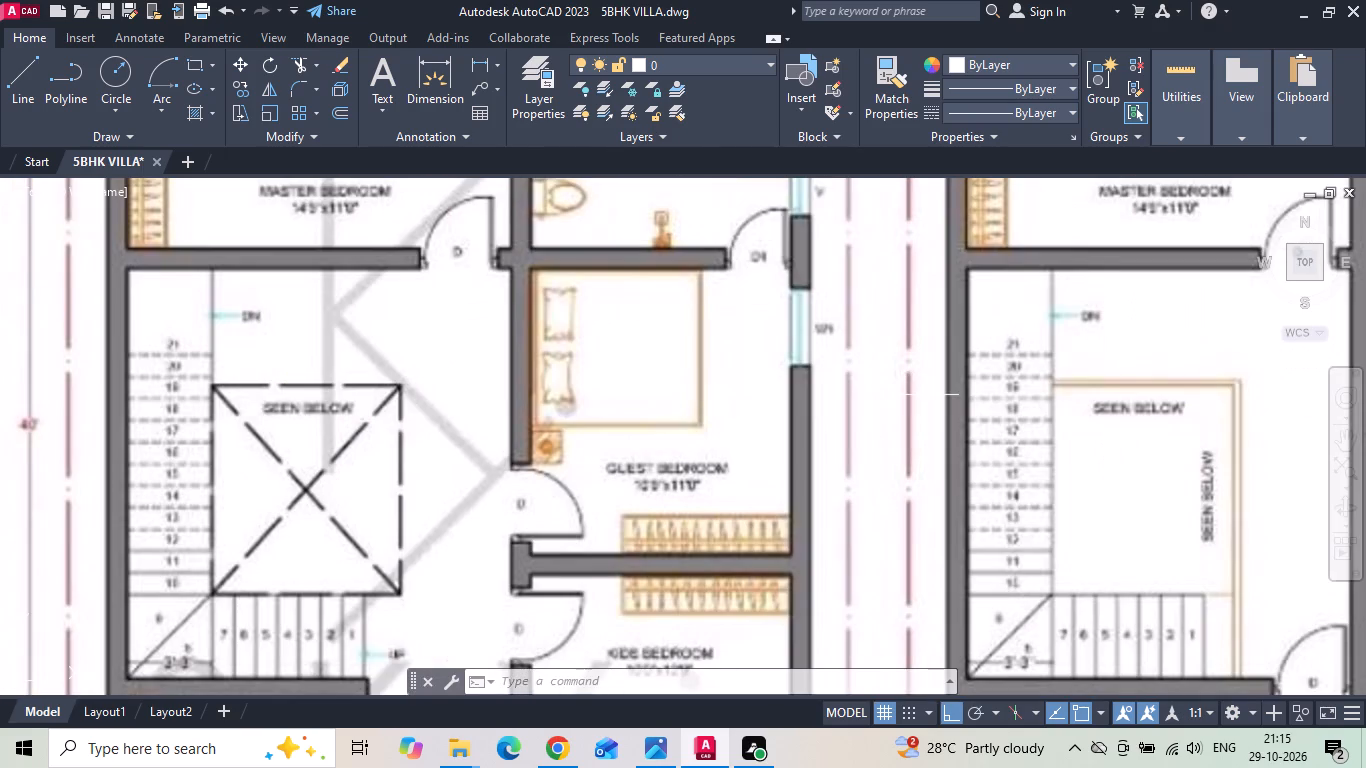
scroll(954, 391, "down", 4)
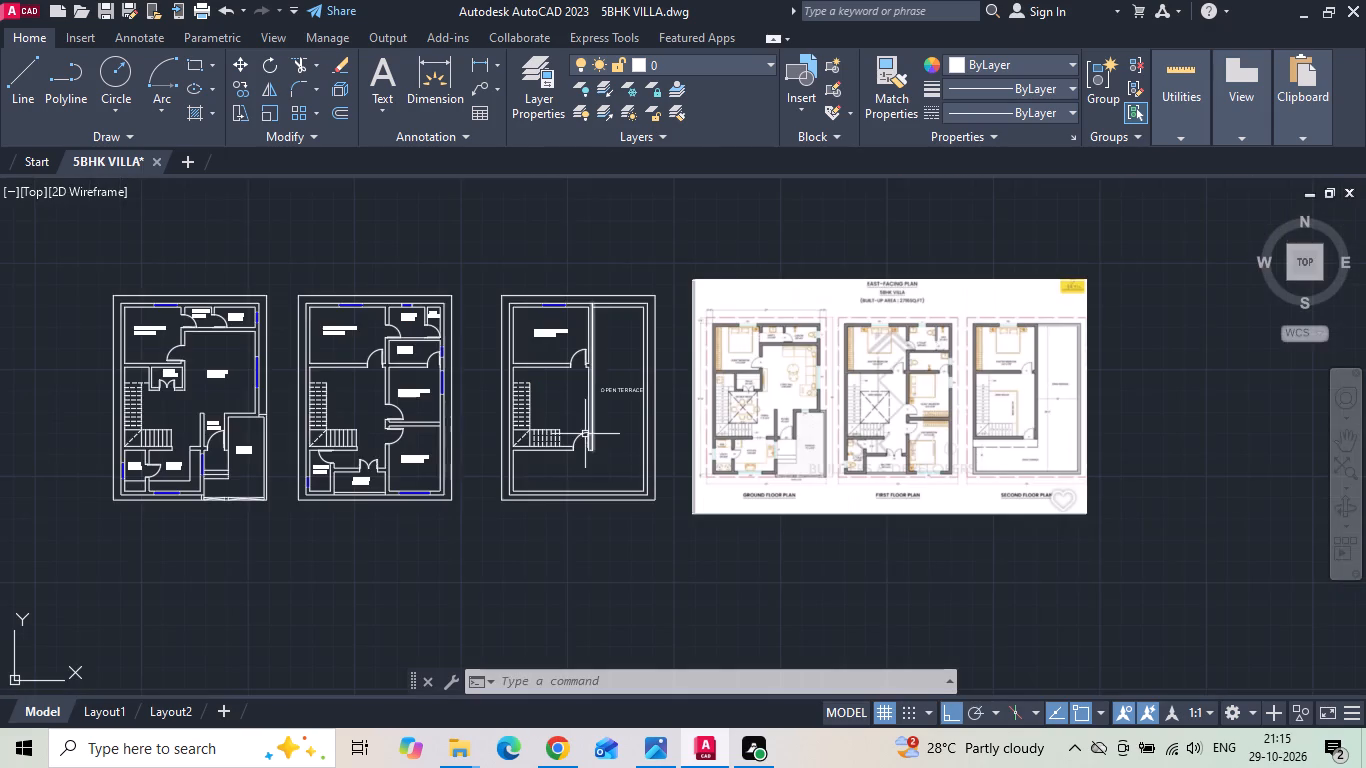
Move the ground-floor stair's second dashed tread line from the pooja-room end up by 1 inch.
scroll(236, 444, "up", 1)
scroll(86, 399, "up", 2)
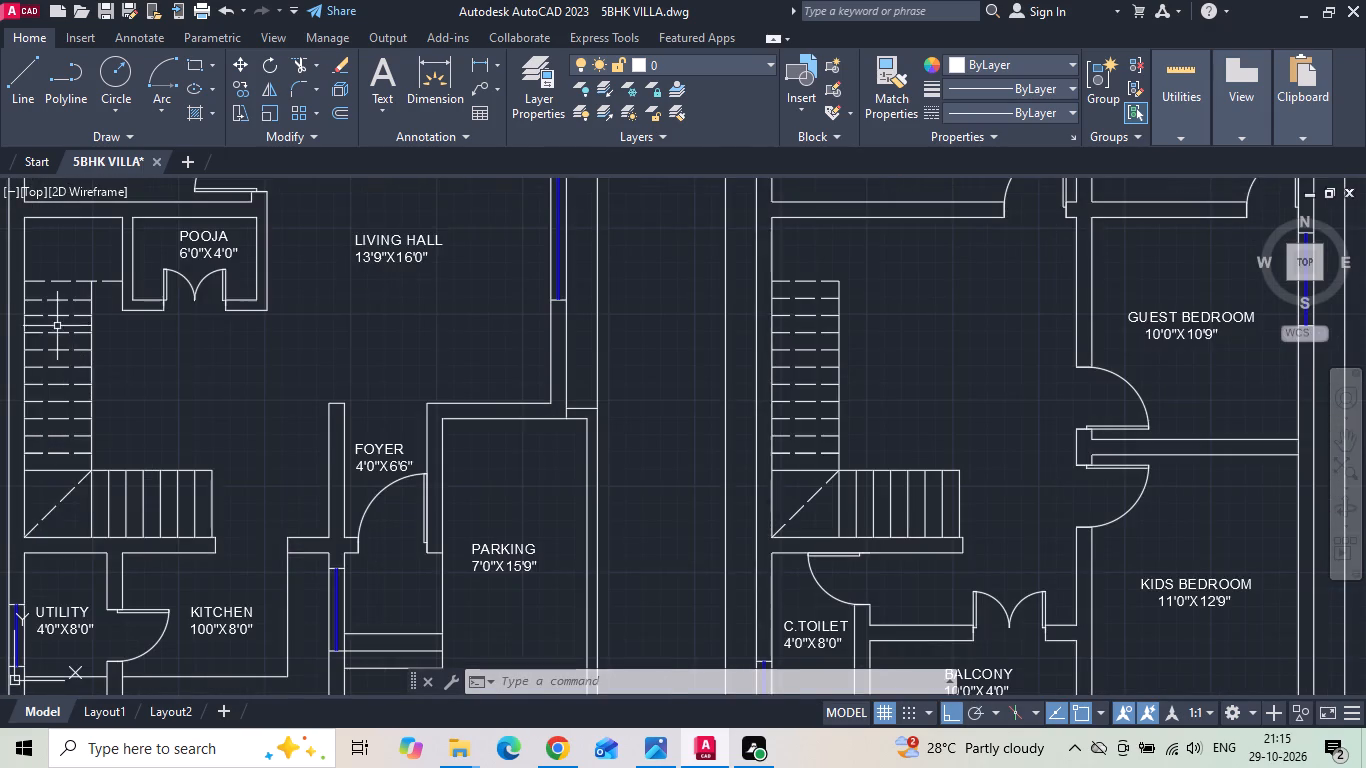
scroll(57, 322, "up", 1)
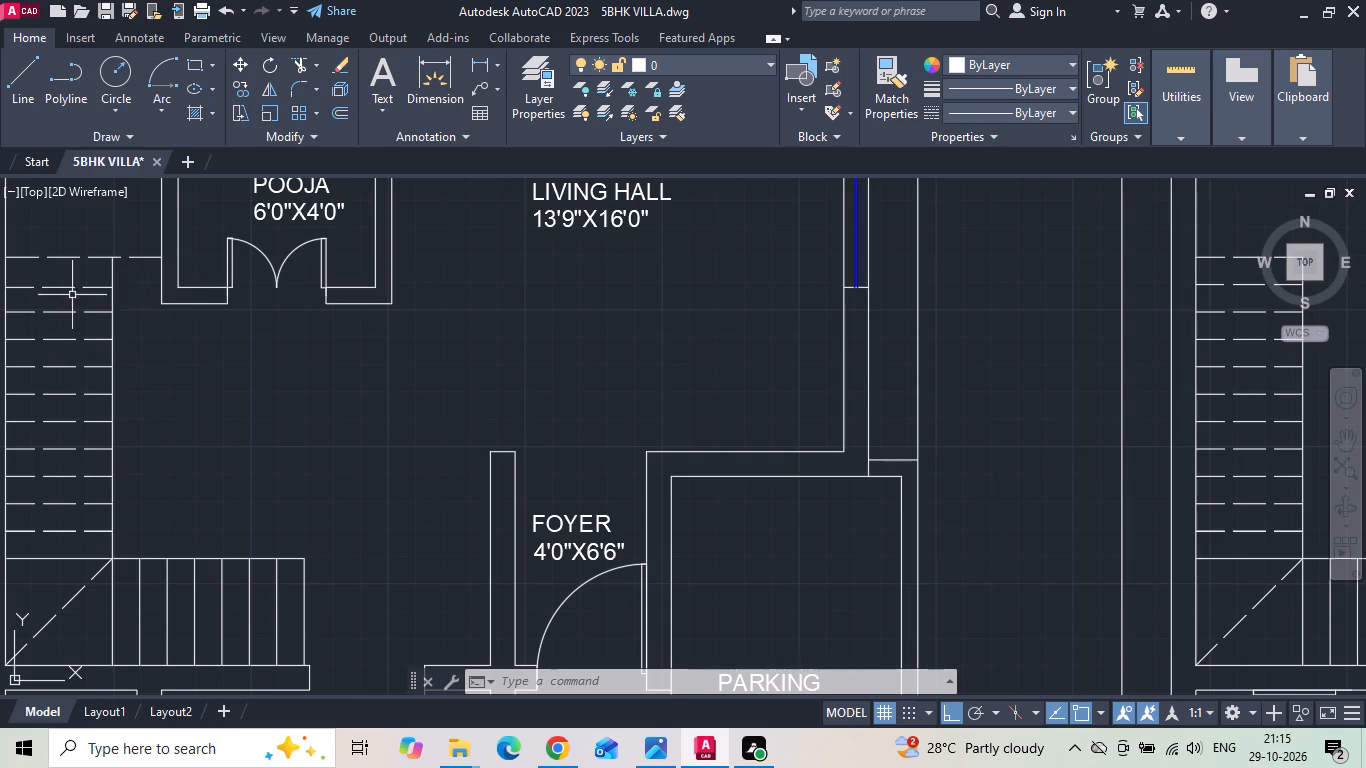
scroll(47, 289, "up", 2)
middle_click_drag(49, 281, 244, 365)
left_click_drag(240, 370, 234, 359)
left_click(221, 328)
right_click(220, 327)
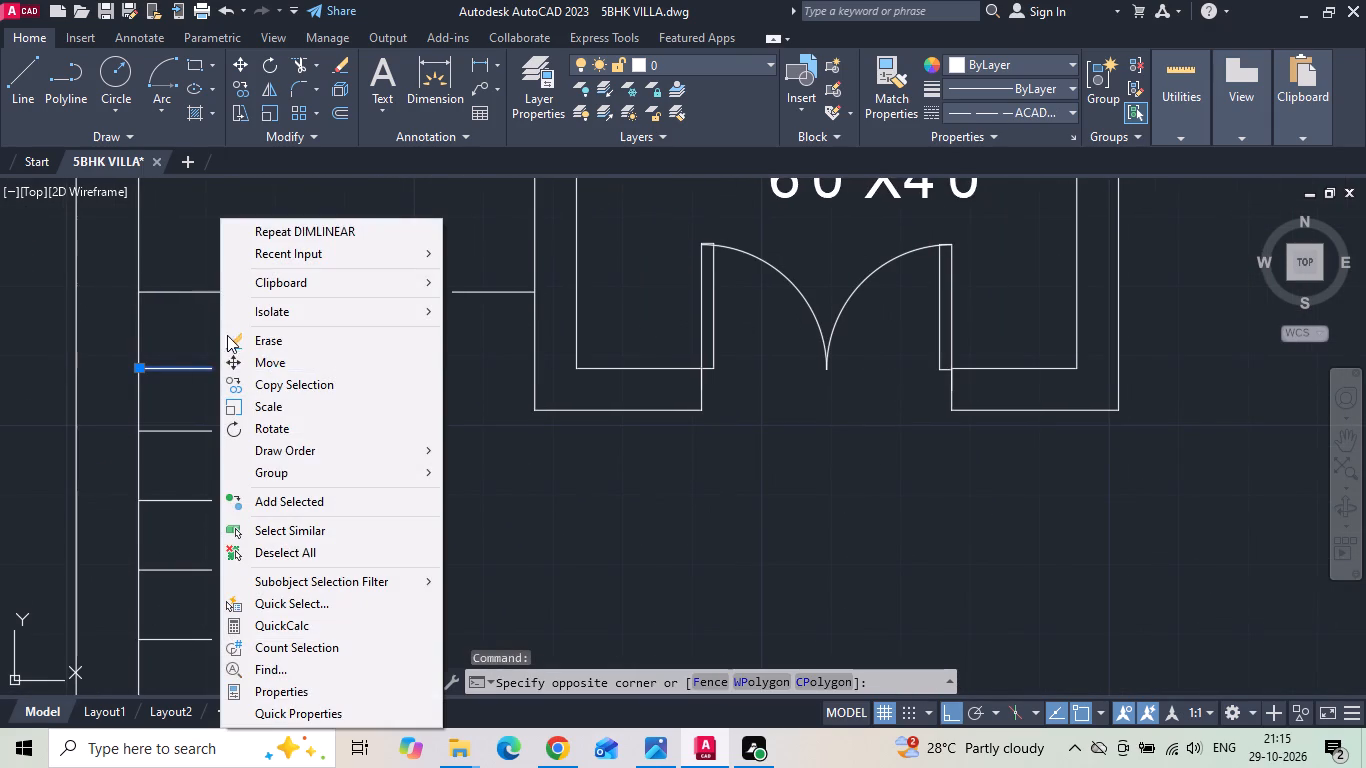
double_click(232, 355)
type("1")
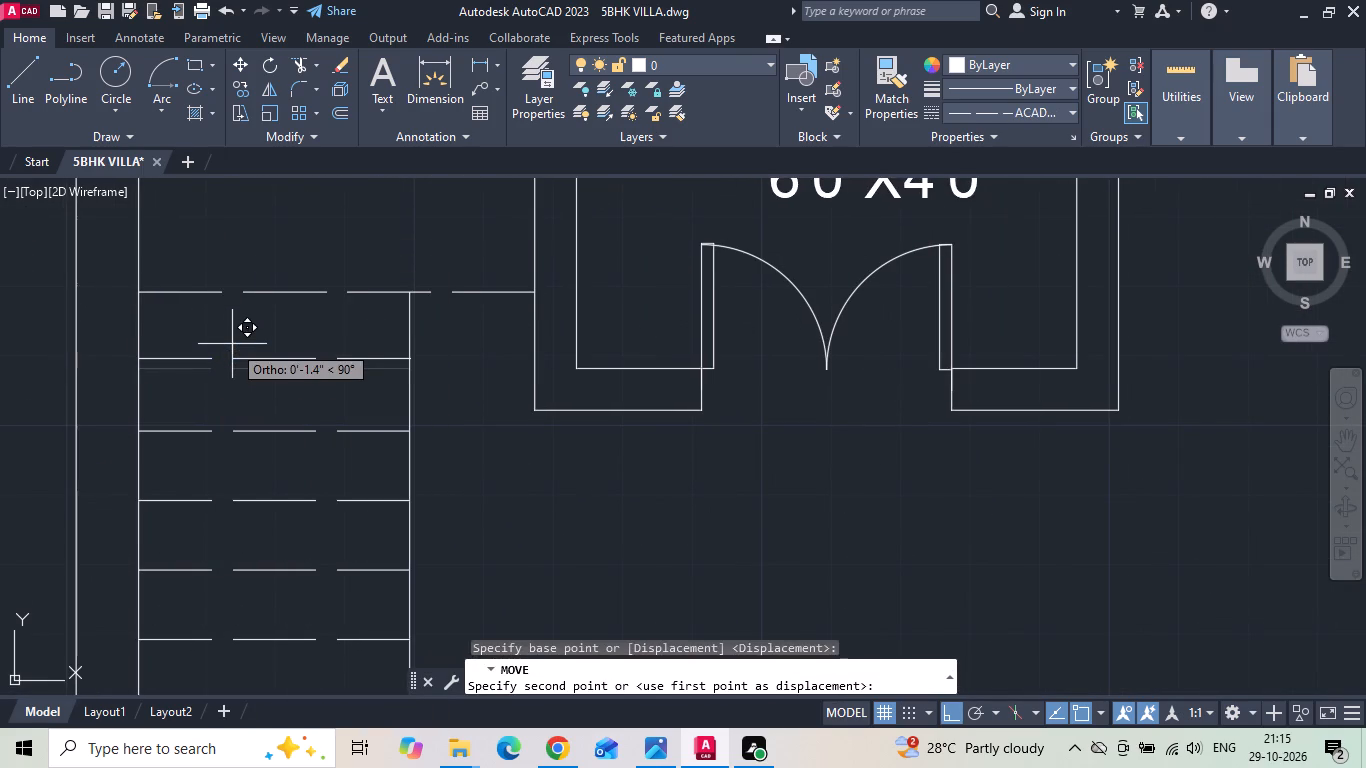
key("space")
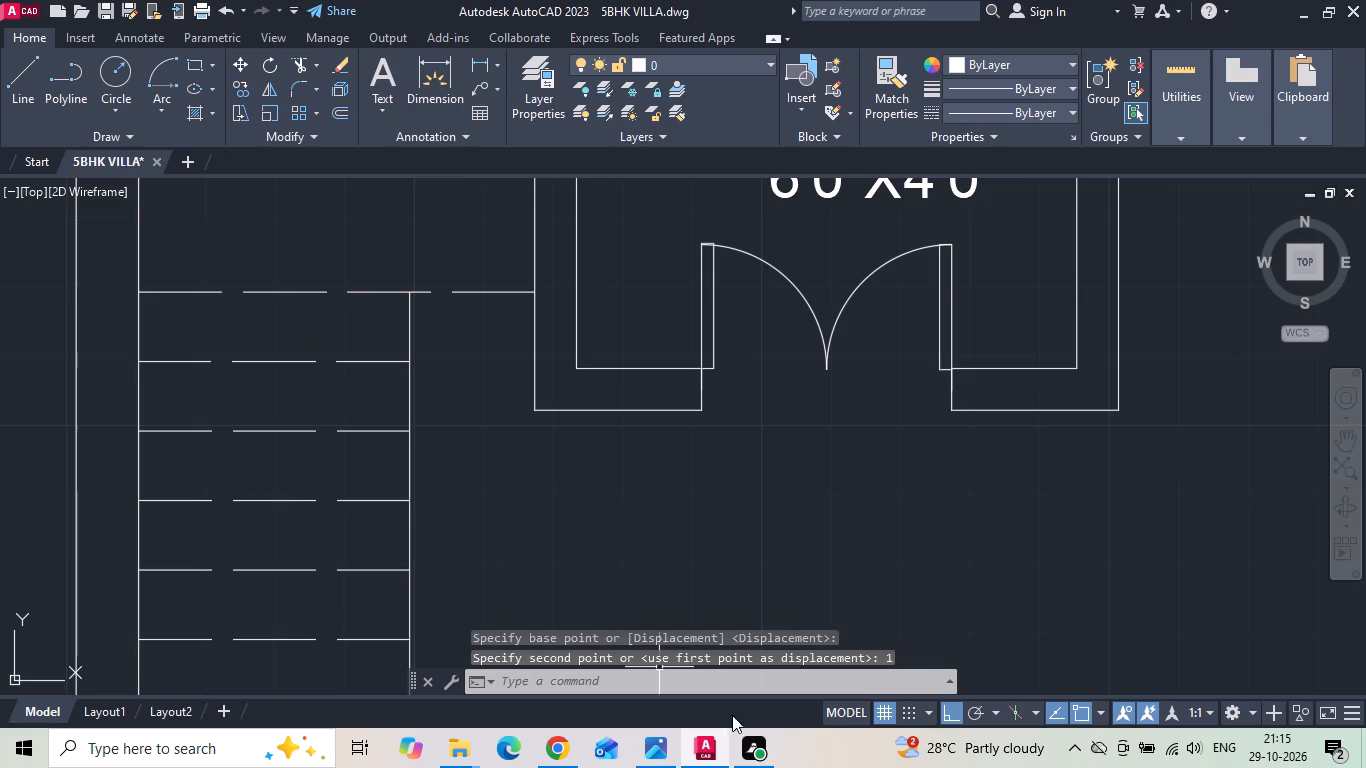
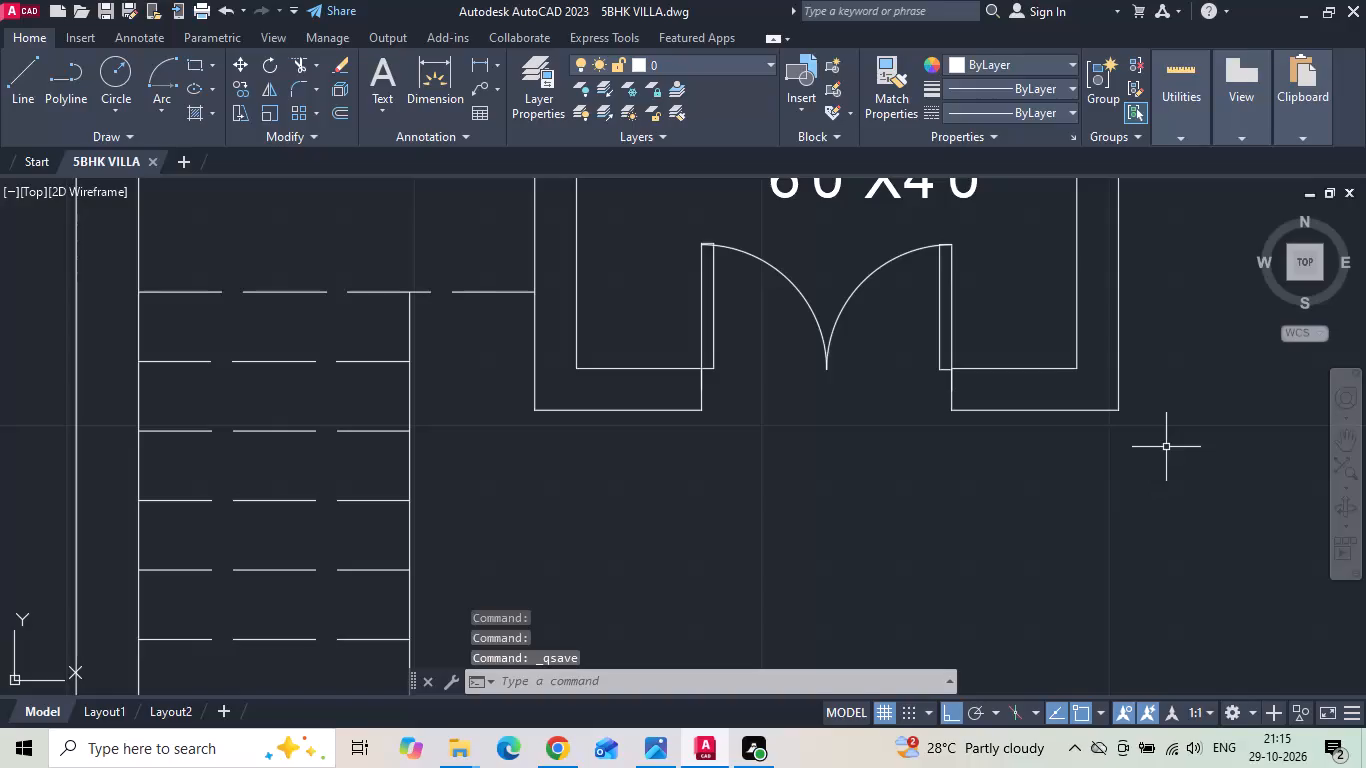
Save the villa drawing.
scroll(1111, 434, "down", 4)
scroll(583, 366, "down", 1)
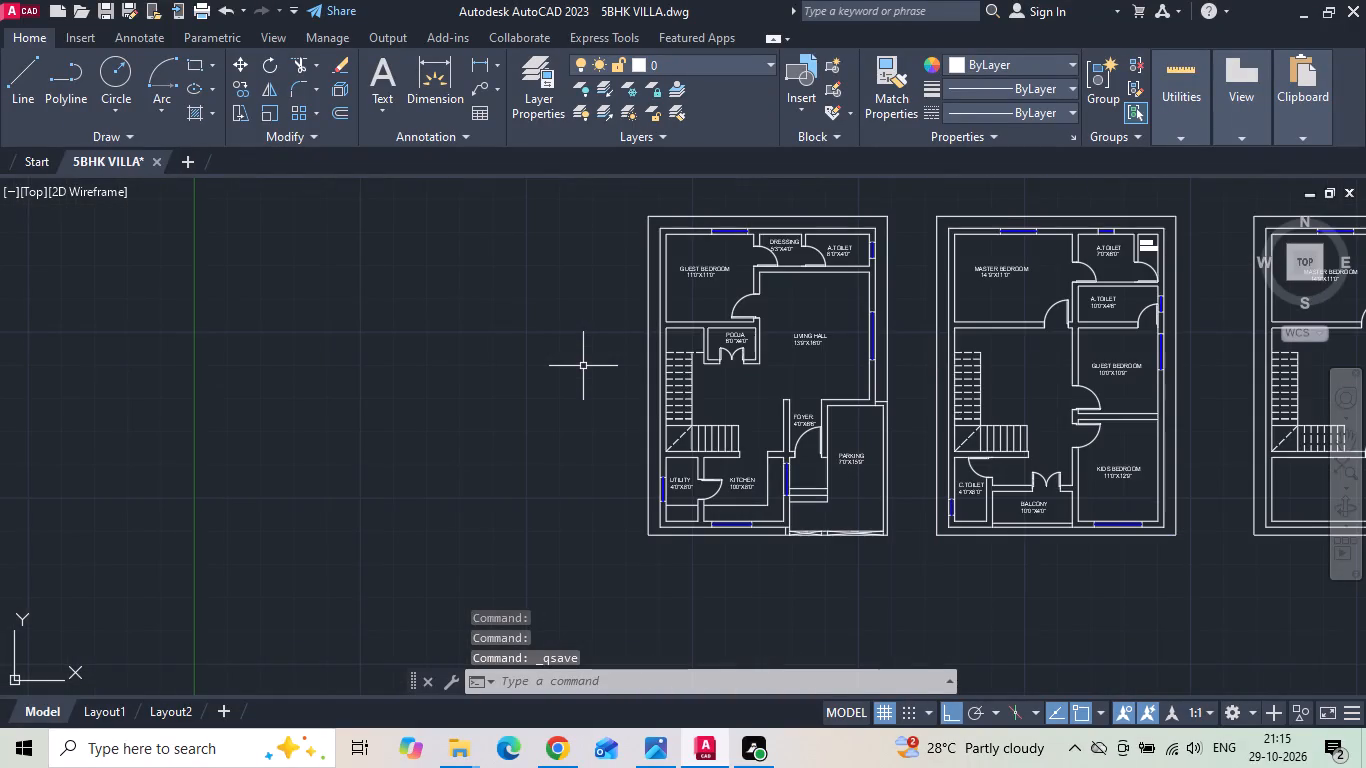
scroll(582, 366, "down", 1)
scroll(1166, 344, "up", 2)
scroll(850, 321, "down", 1)
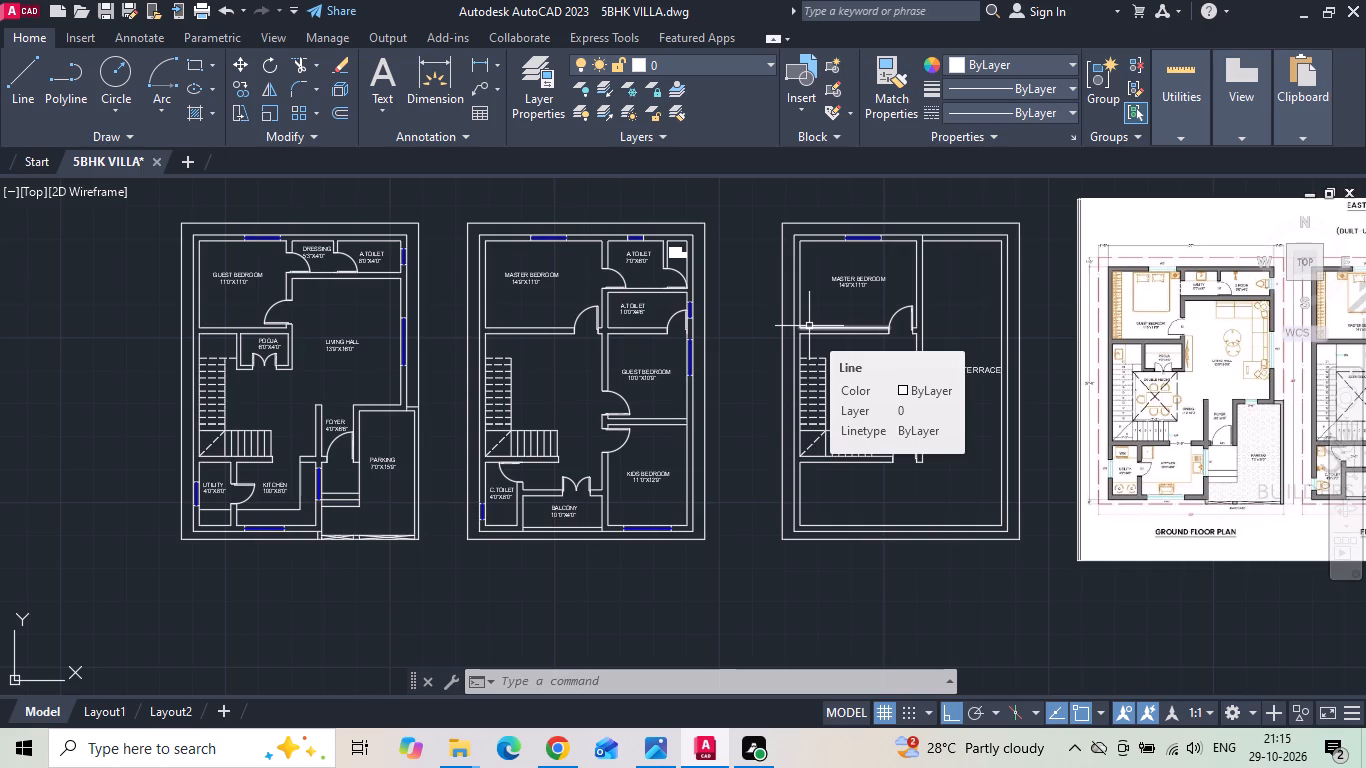
key("ctrl+s")
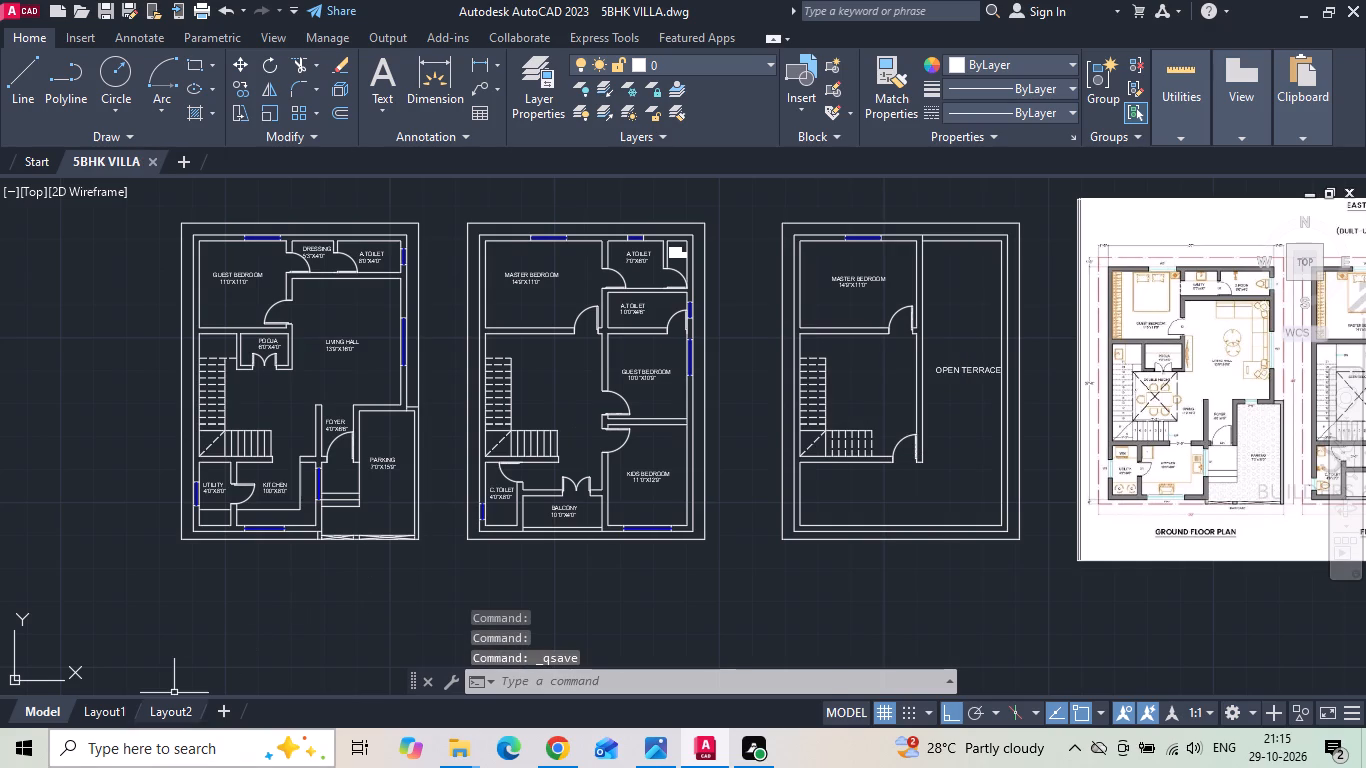
Search the computer for "FURNI" and open the drawing furniture blocks Unlimited, choosing to specify replacements for its missing SHX files.
left_click(137, 767)
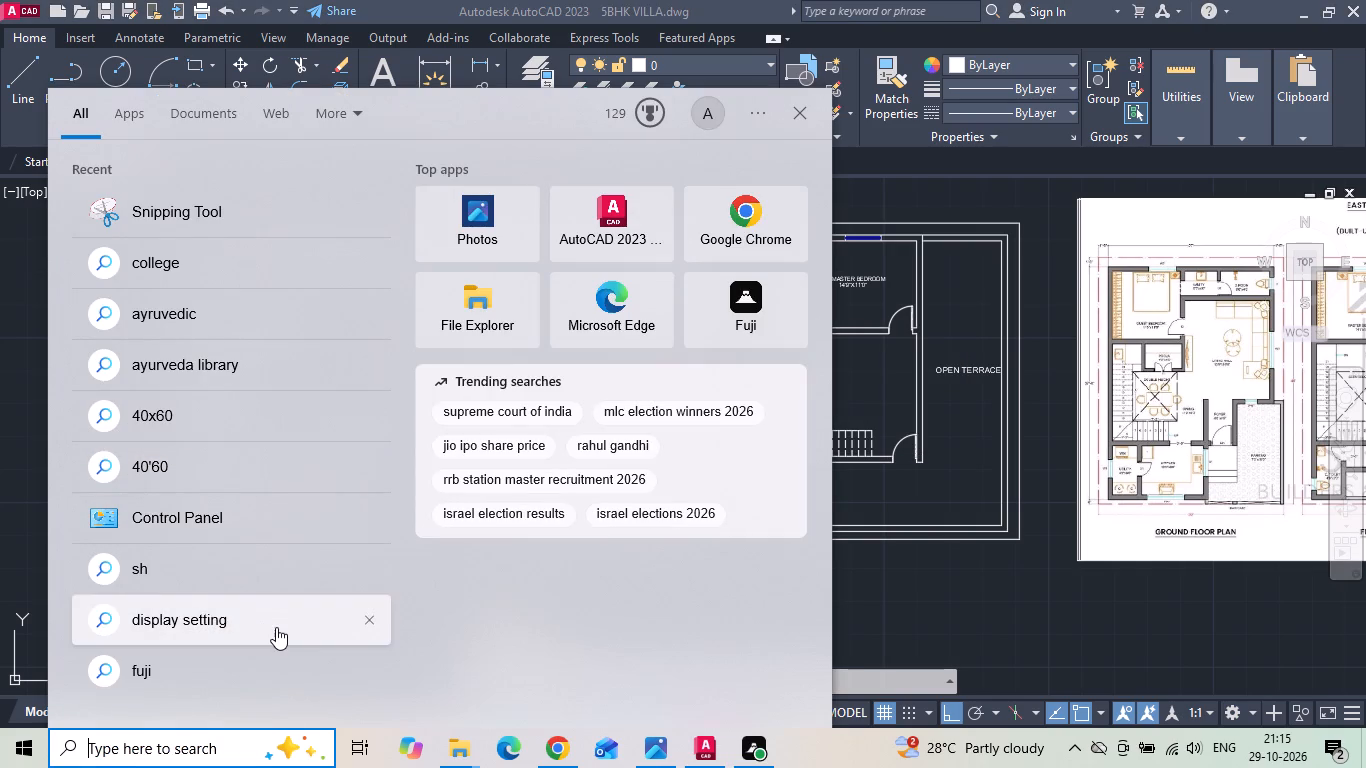
key("f")
key("u")
type("RNI")
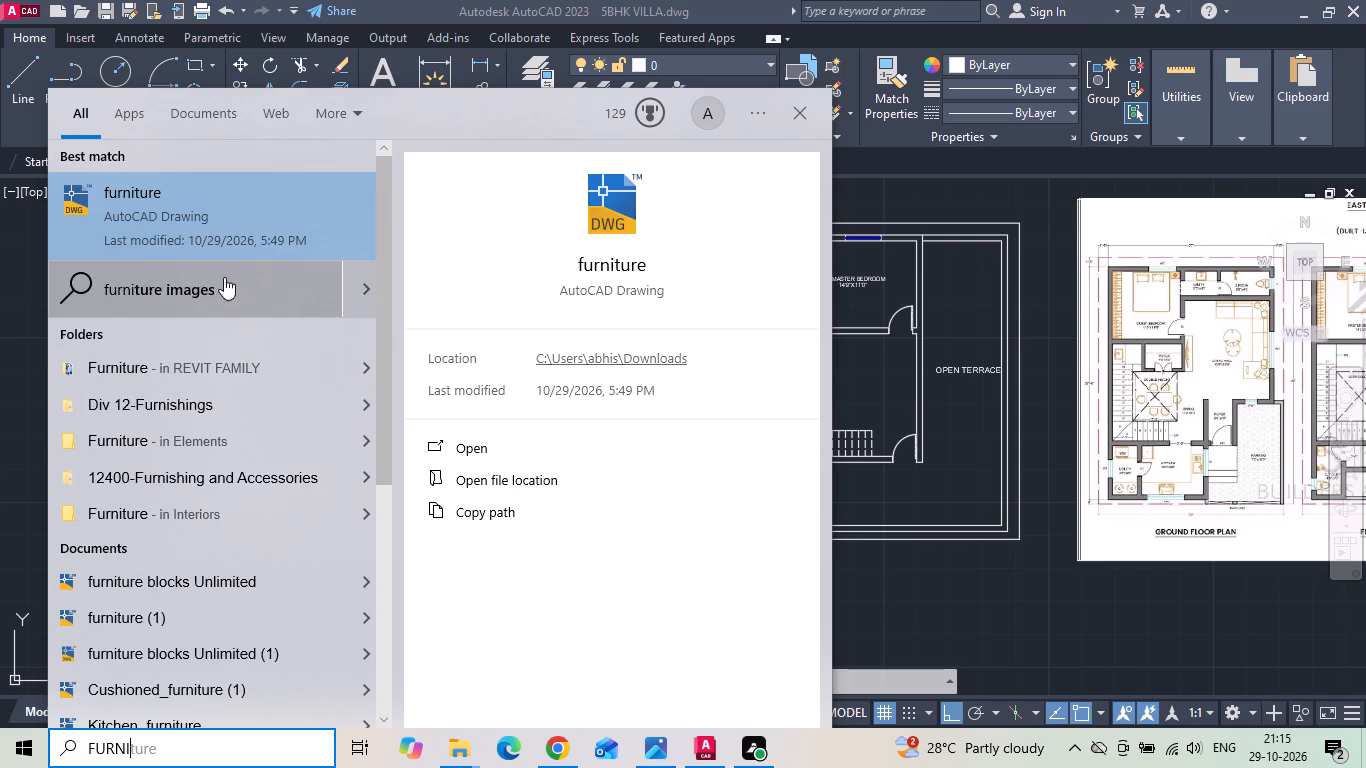
double_click(195, 573)
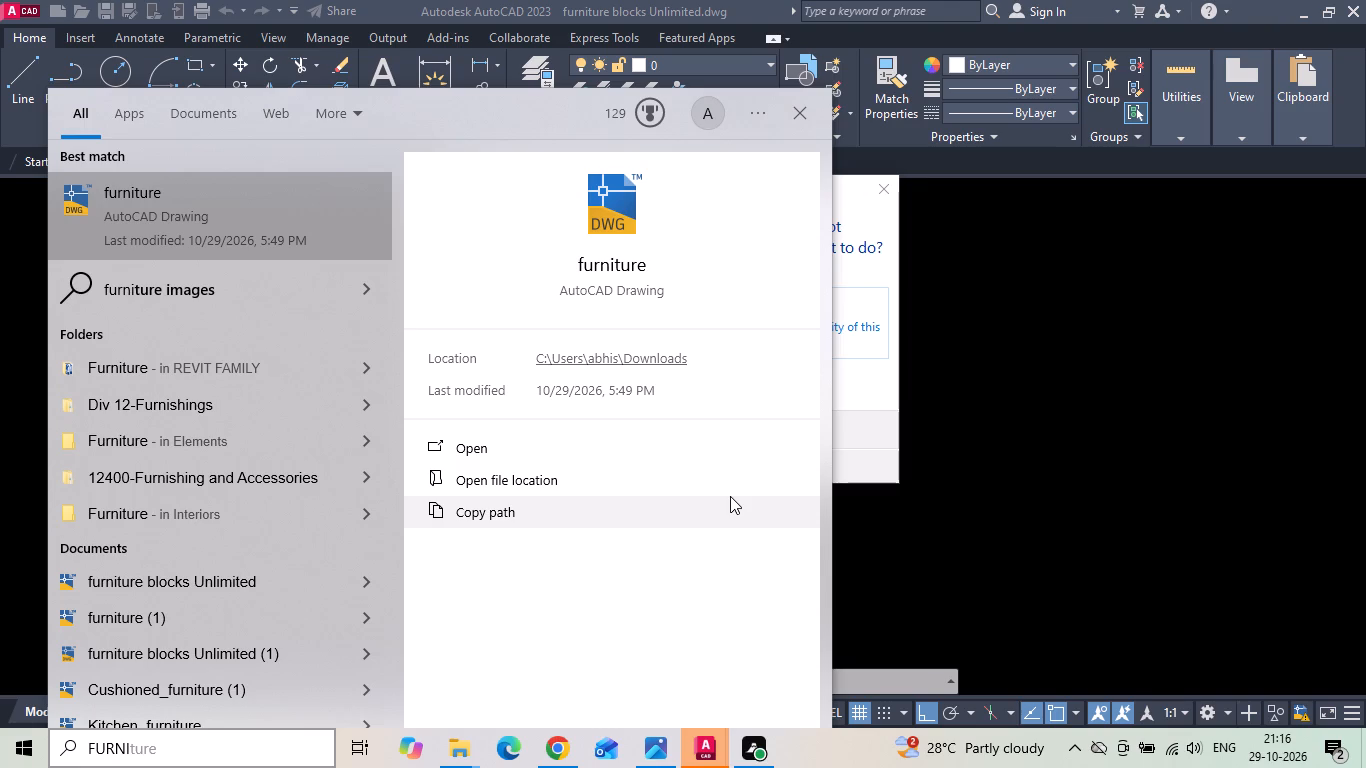
left_click(859, 342)
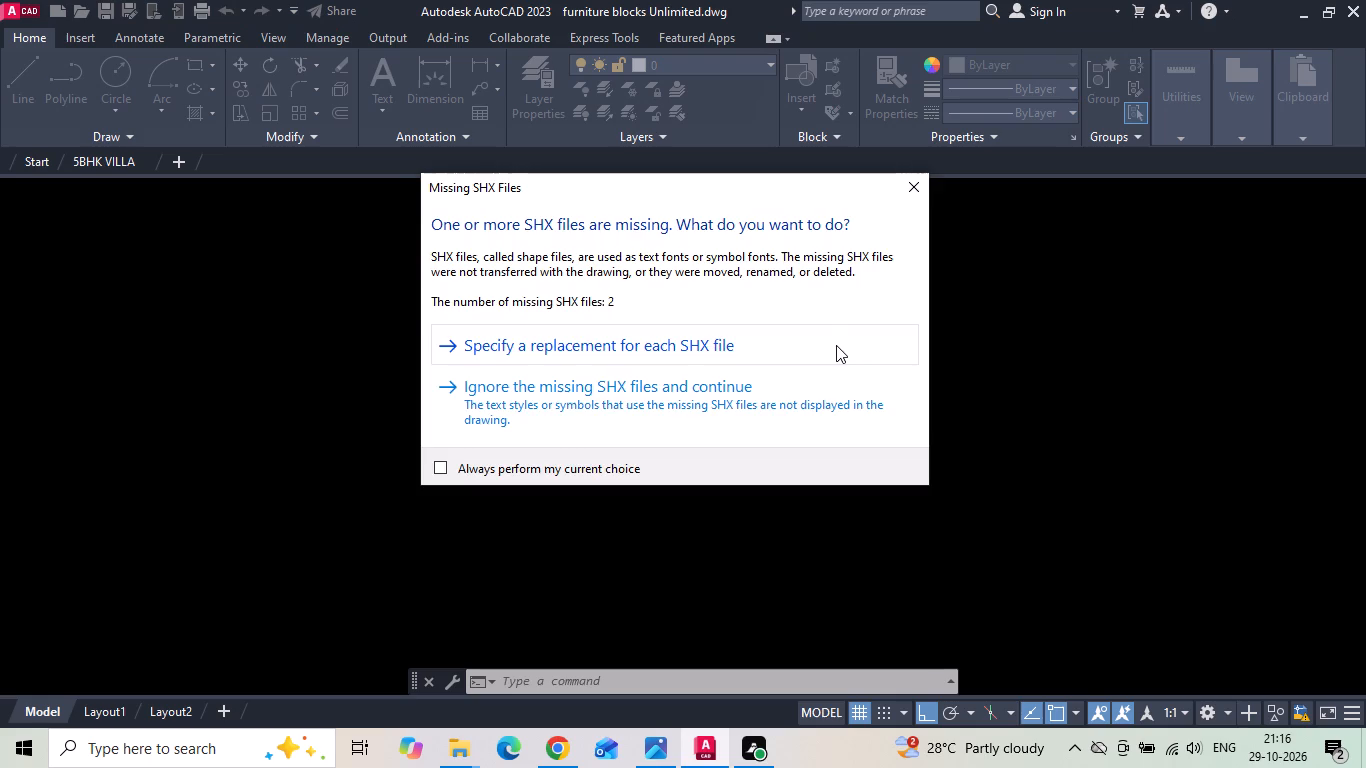
left_click(836, 345)
left_click(833, 310)
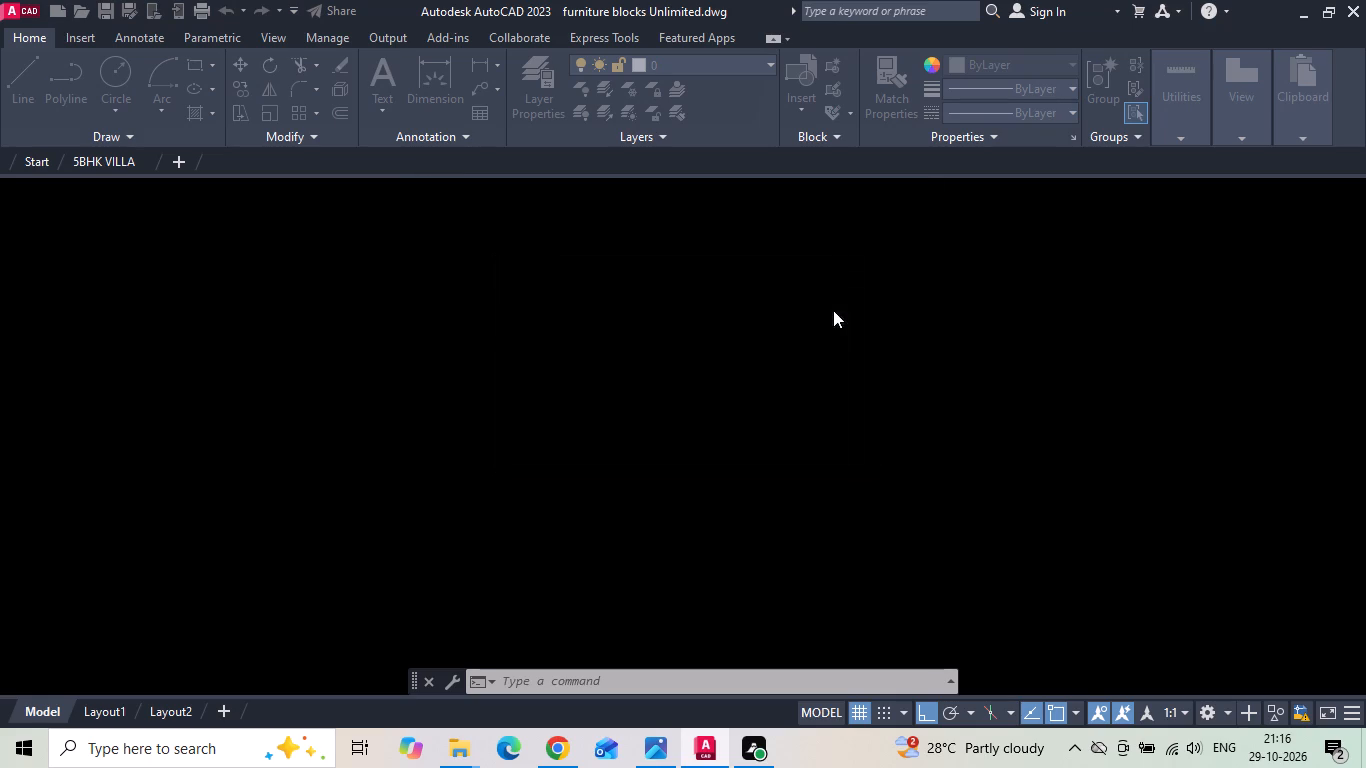
left_click(806, 320)
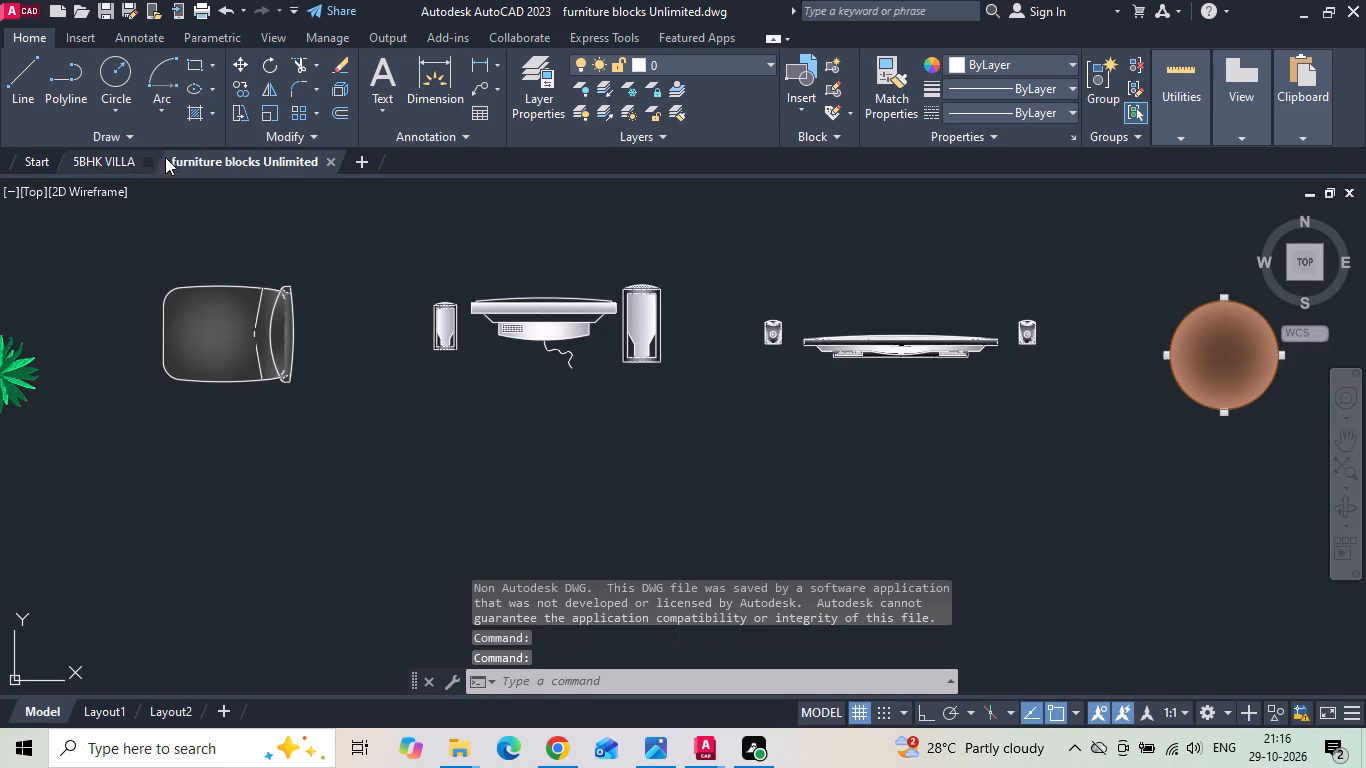
Browse the bed blocks in the furniture drawing for a suitable double bed, checking against the villa plans and the reference.
left_click(104, 162)
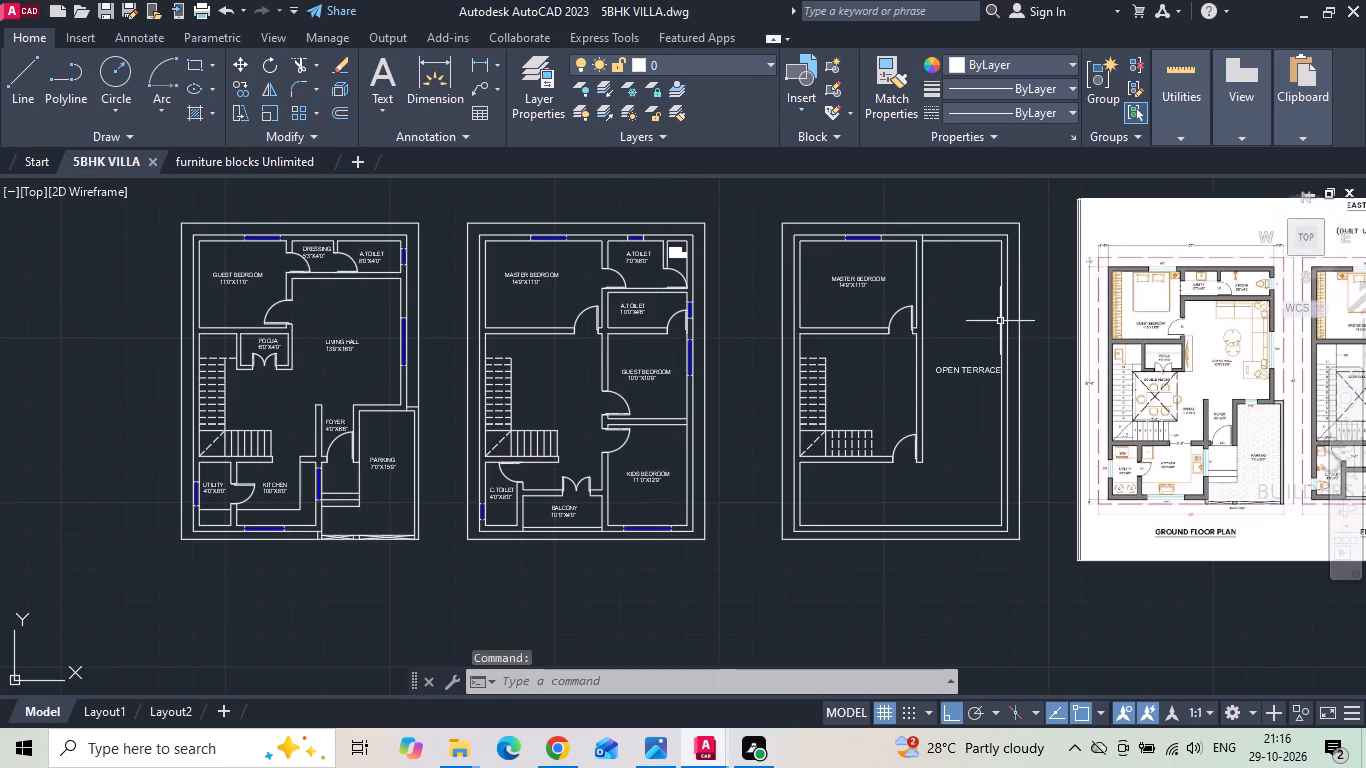
scroll(1005, 321, "up", 1)
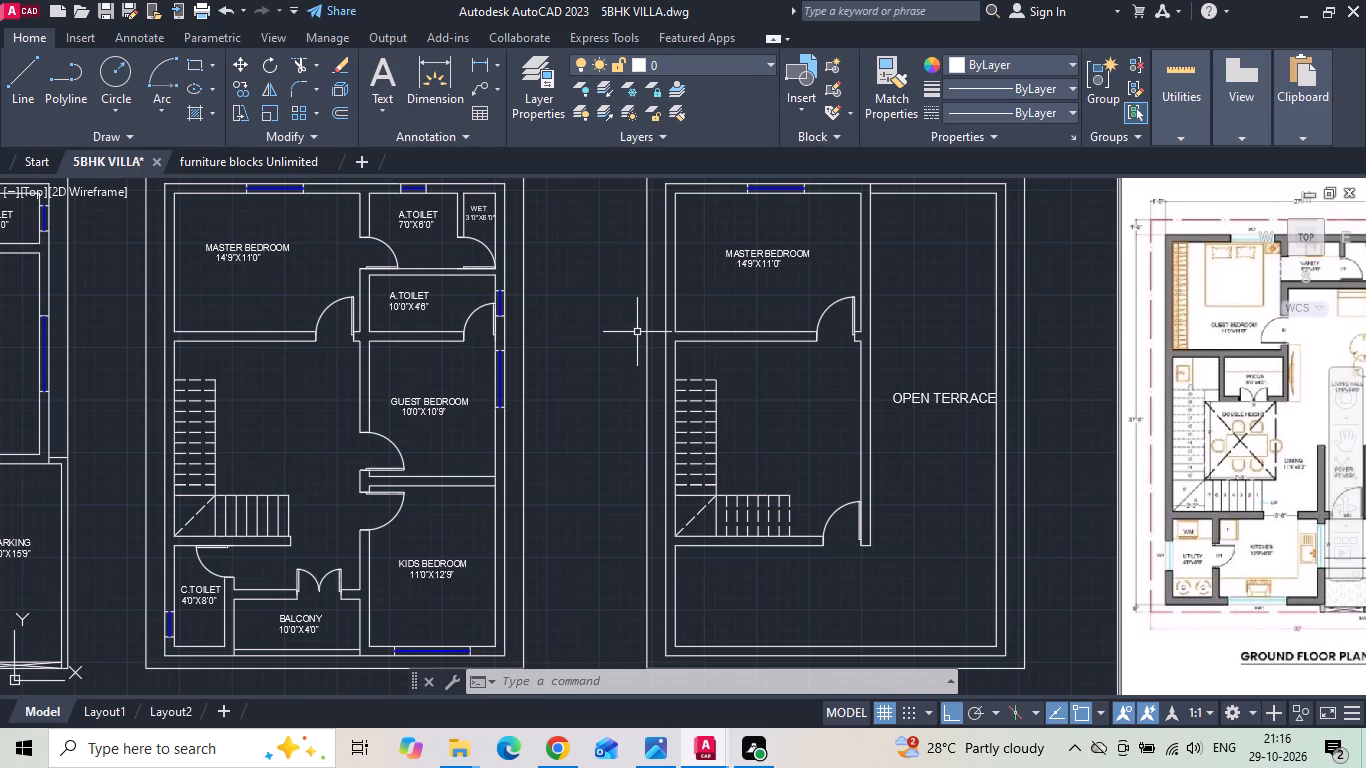
left_click(250, 158)
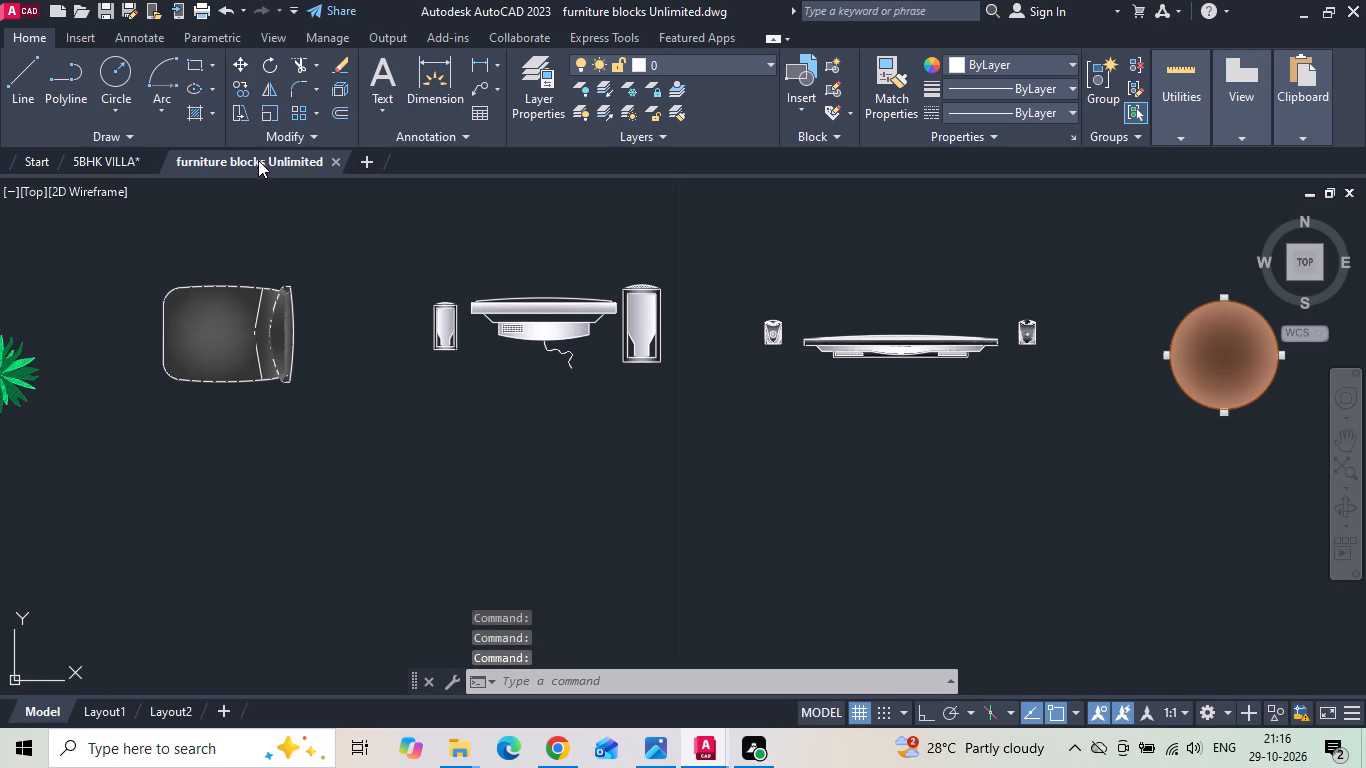
scroll(456, 338, "down", 4)
scroll(549, 402, "down", 4)
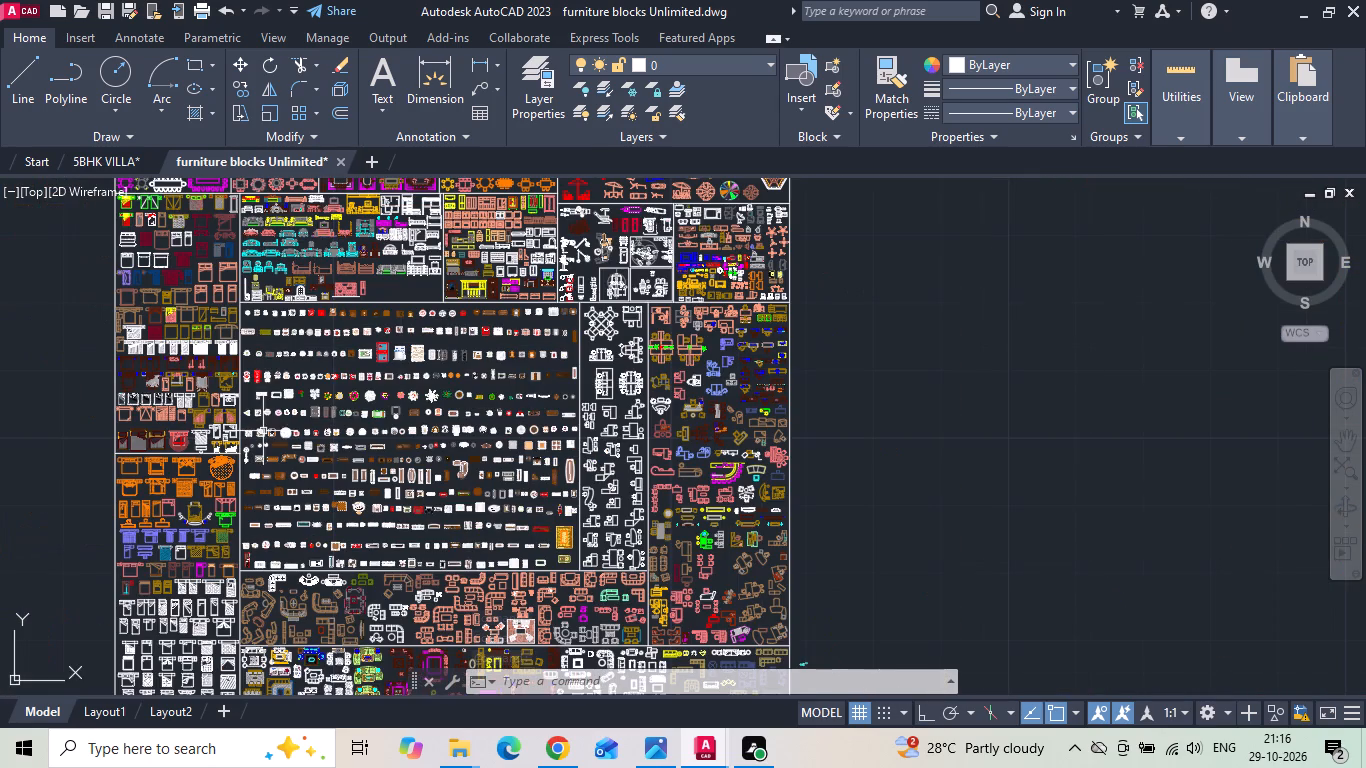
scroll(257, 429, "up", 1)
scroll(101, 436, "up", 2)
middle_click_drag(55, 340, 84, 377)
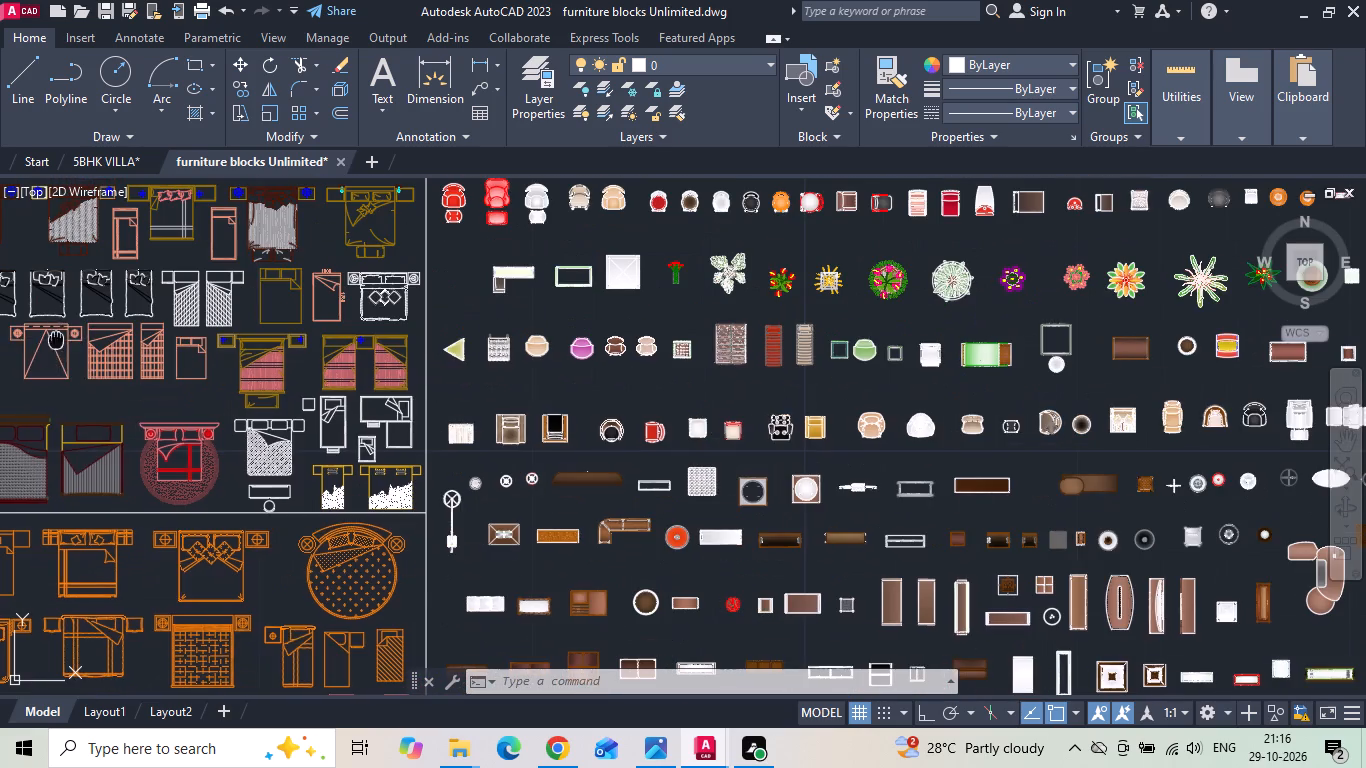
middle_click_drag(84, 377, 312, 600)
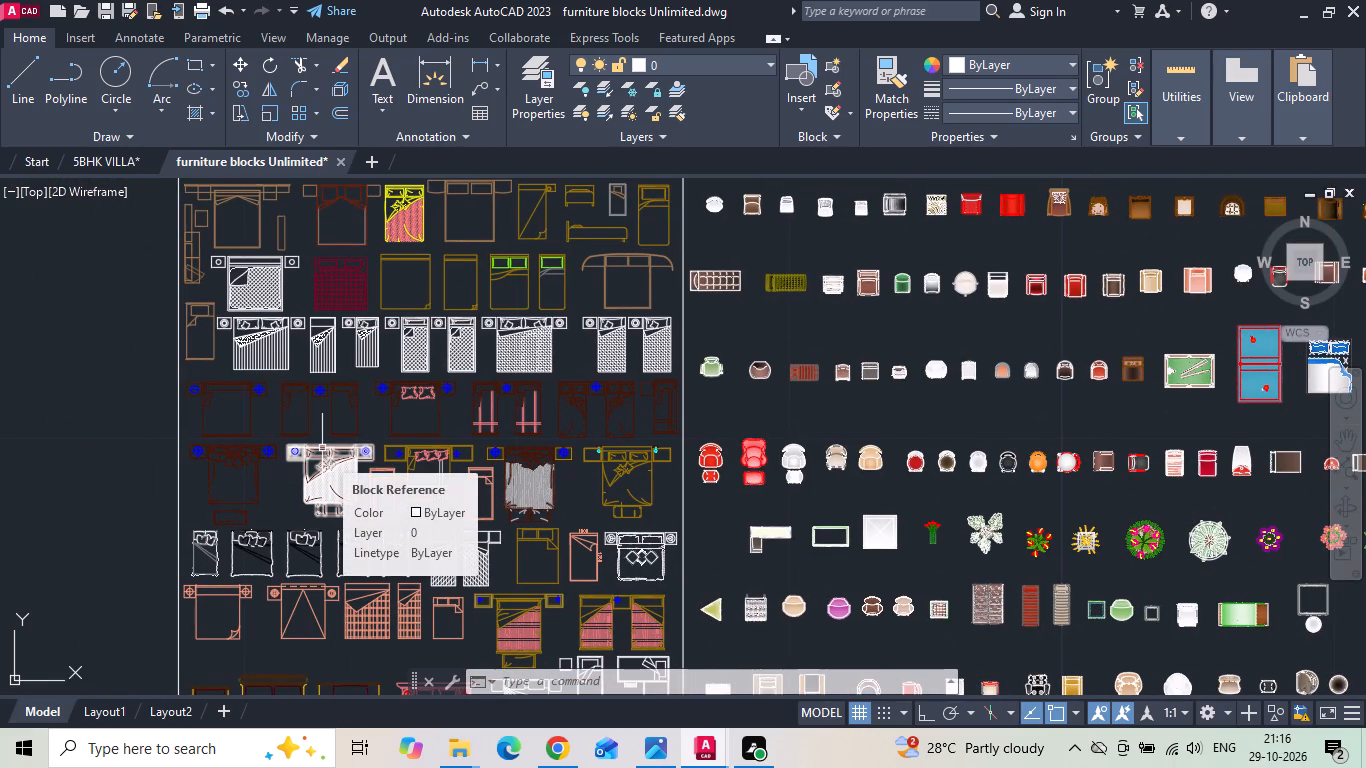
scroll(365, 409, "up", 2)
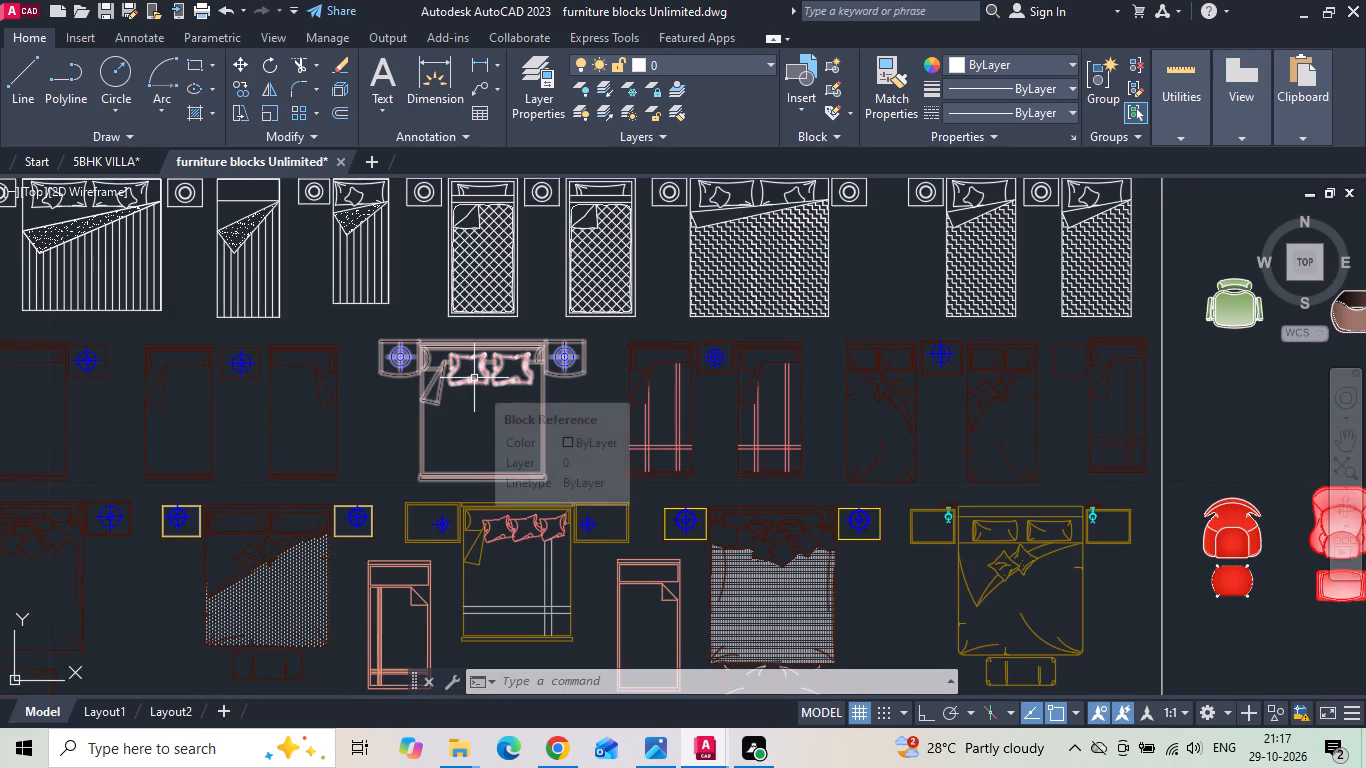
scroll(480, 330, "down", 1)
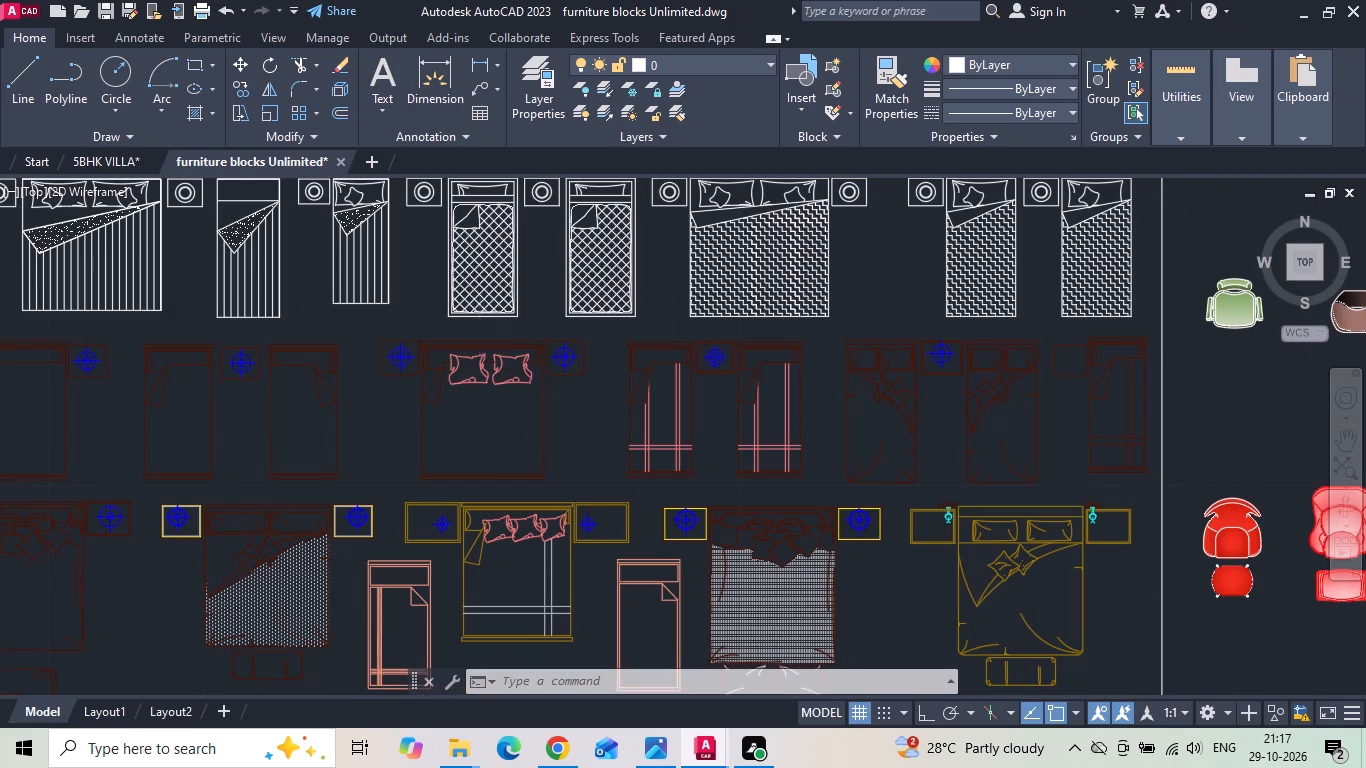
scroll(480, 330, "down", 1)
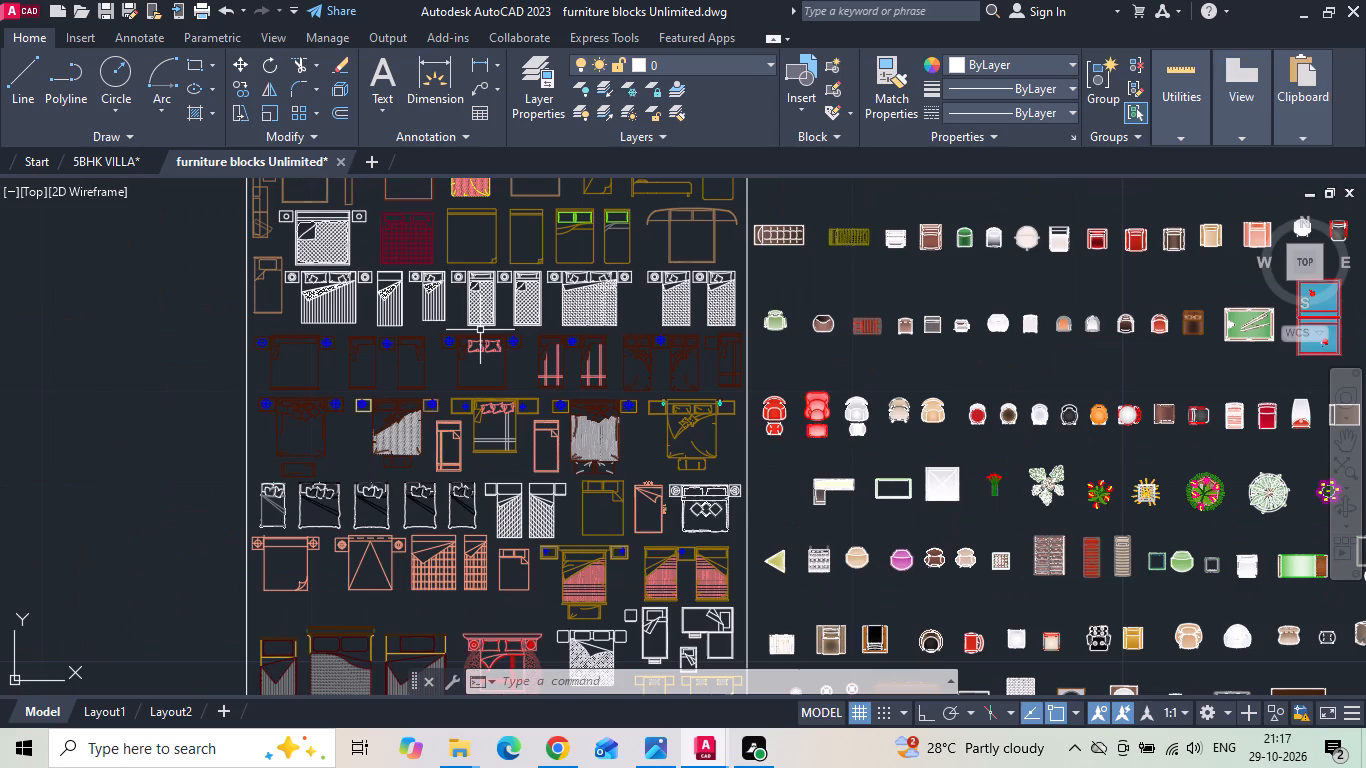
left_click(103, 158)
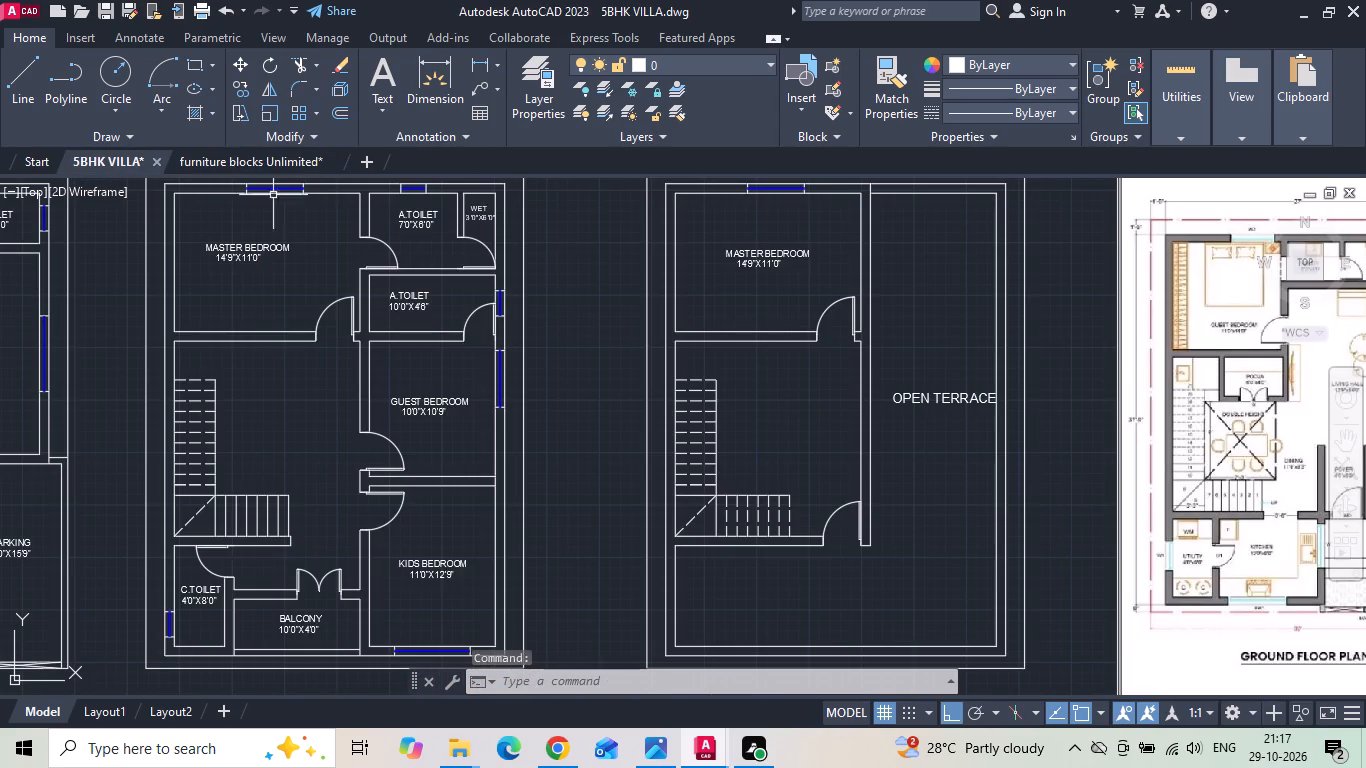
left_click(281, 153)
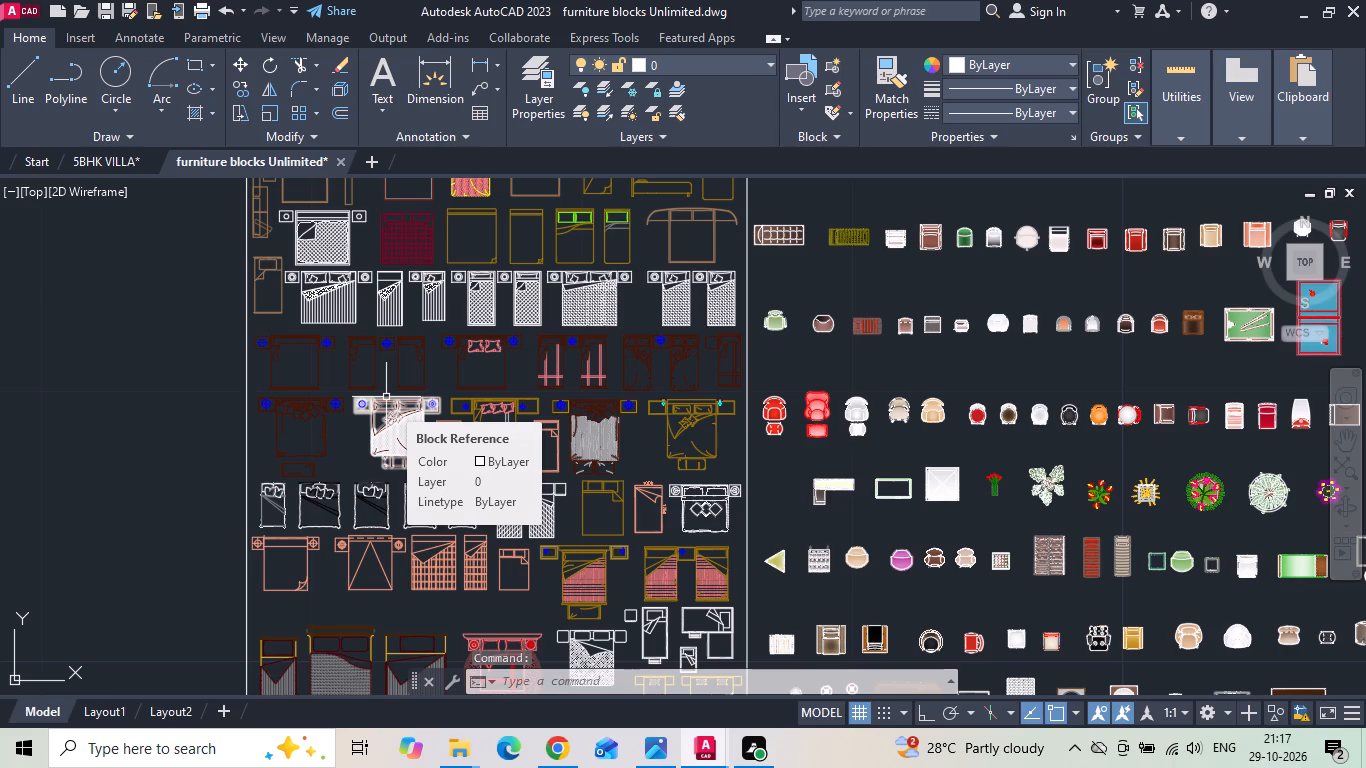
middle_click_drag(382, 490, 377, 454)
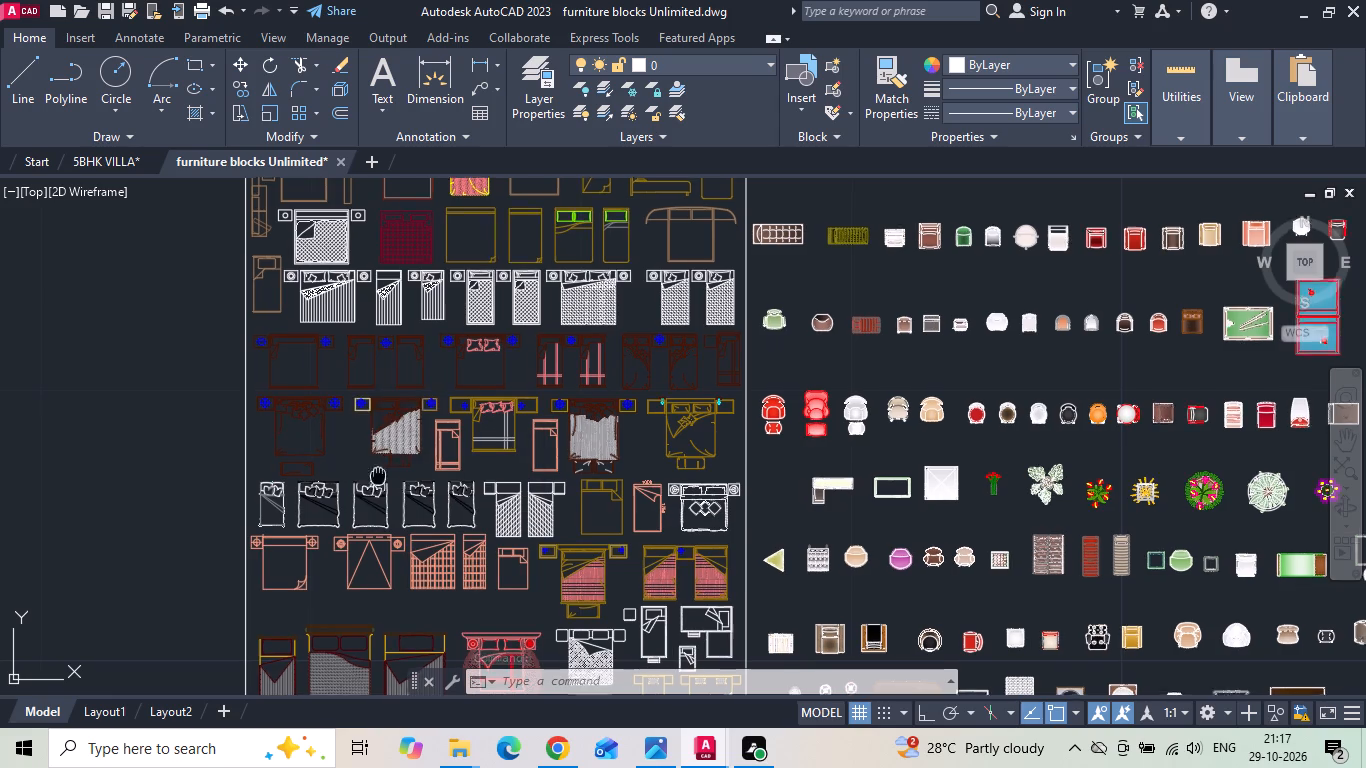
middle_click_drag(377, 454, 382, 363)
scroll(383, 361, "down", 1)
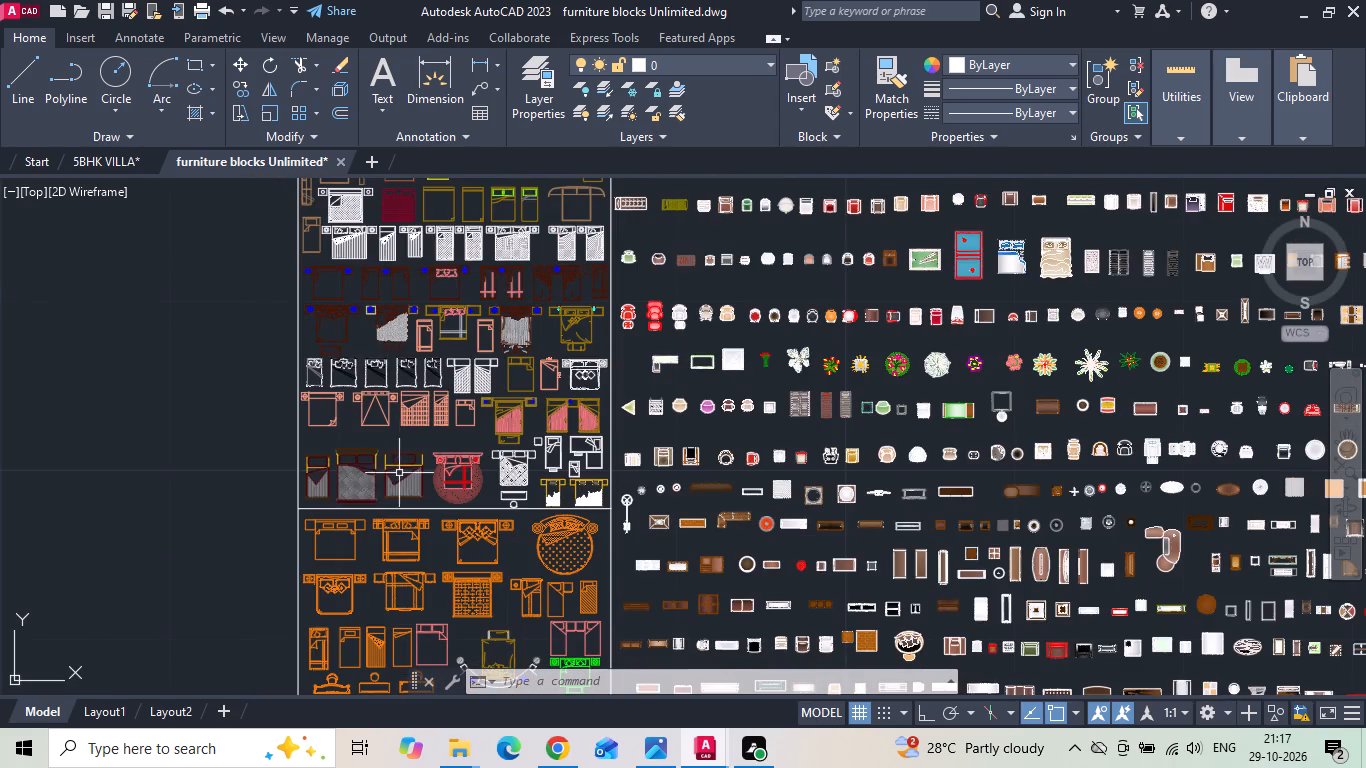
scroll(386, 513, "up", 1)
middle_click_drag(384, 487, 391, 377)
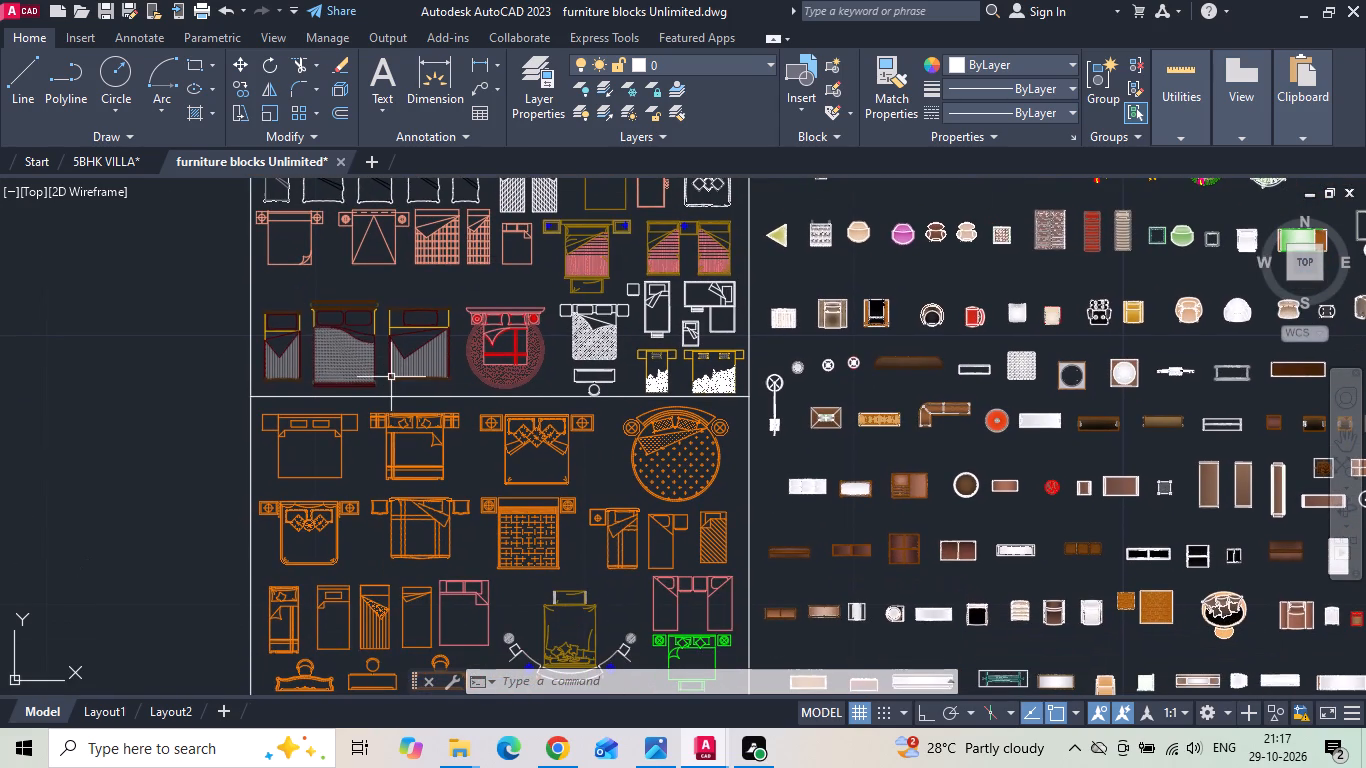
scroll(421, 481, "up", 1)
middle_click_drag(418, 456, 417, 285)
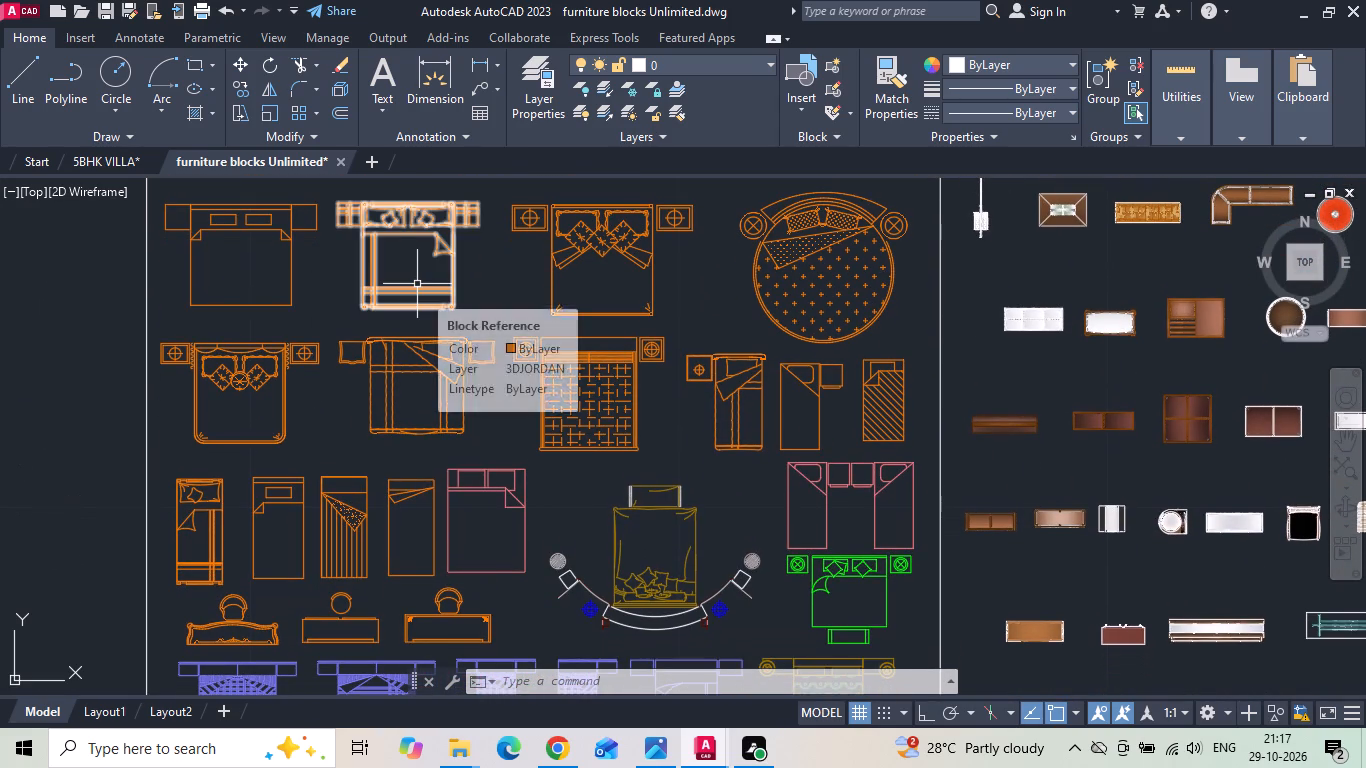
scroll(417, 284, "down", 1)
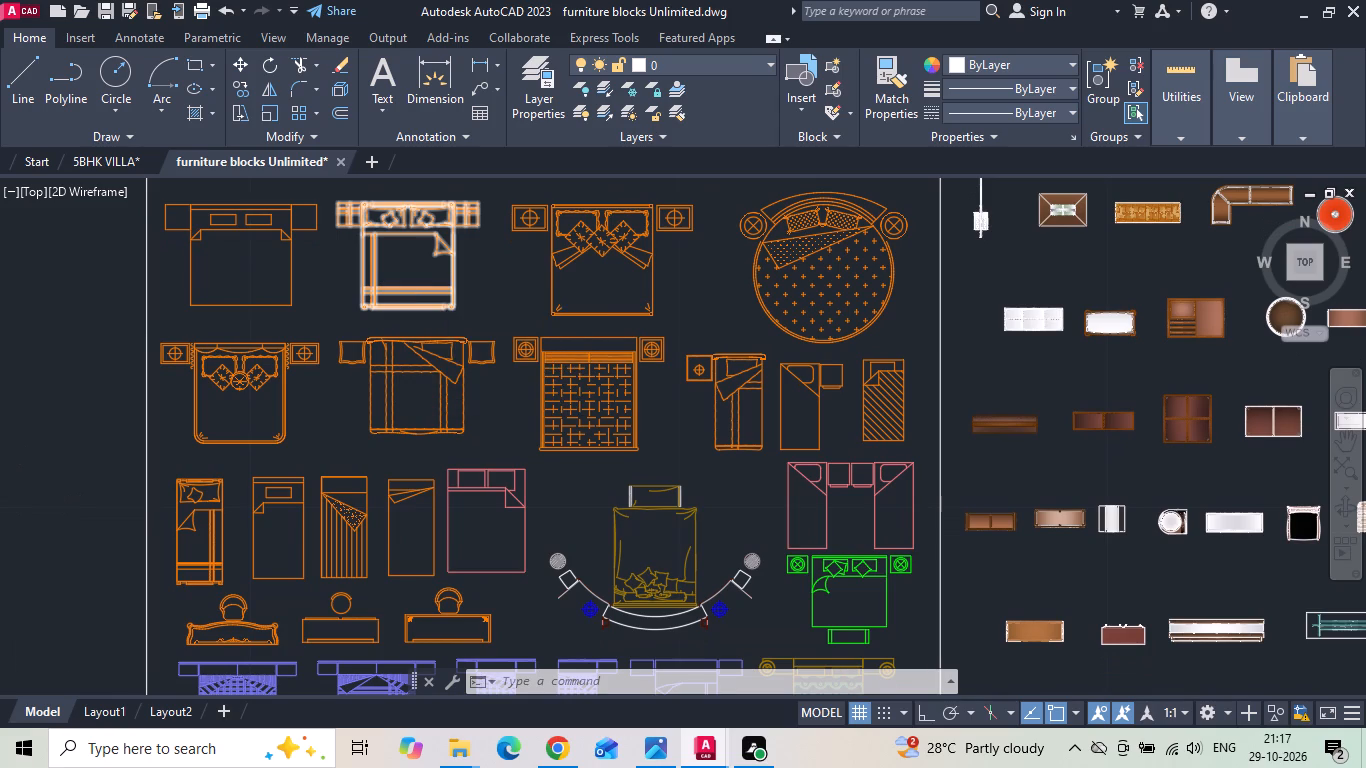
scroll(432, 342, "down", 1)
middle_click_drag(414, 486, 397, 379)
scroll(512, 456, "up", 3)
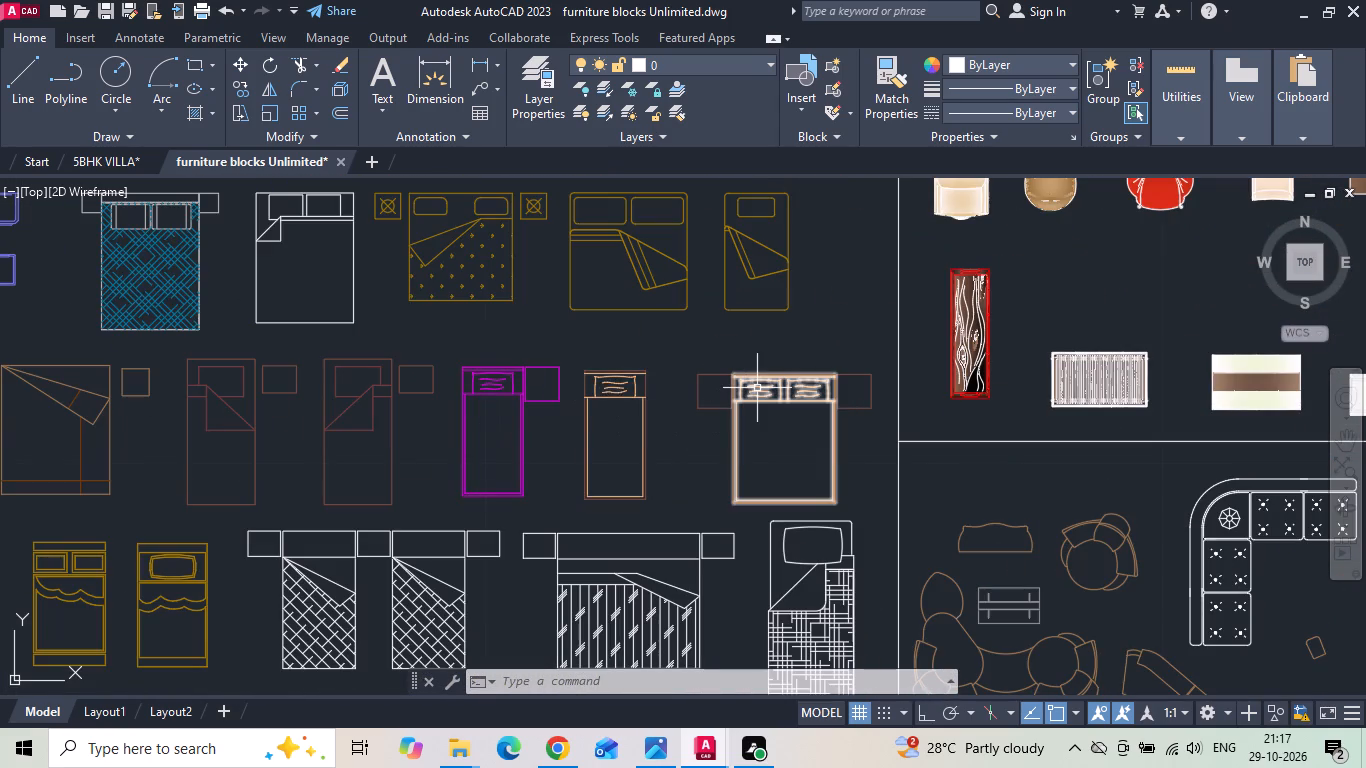
Copy the plain double bed with both bedside tables from the furniture drawing and paste it into the 5BHK VILLA ground-floor guest bedroom.
left_click(775, 373)
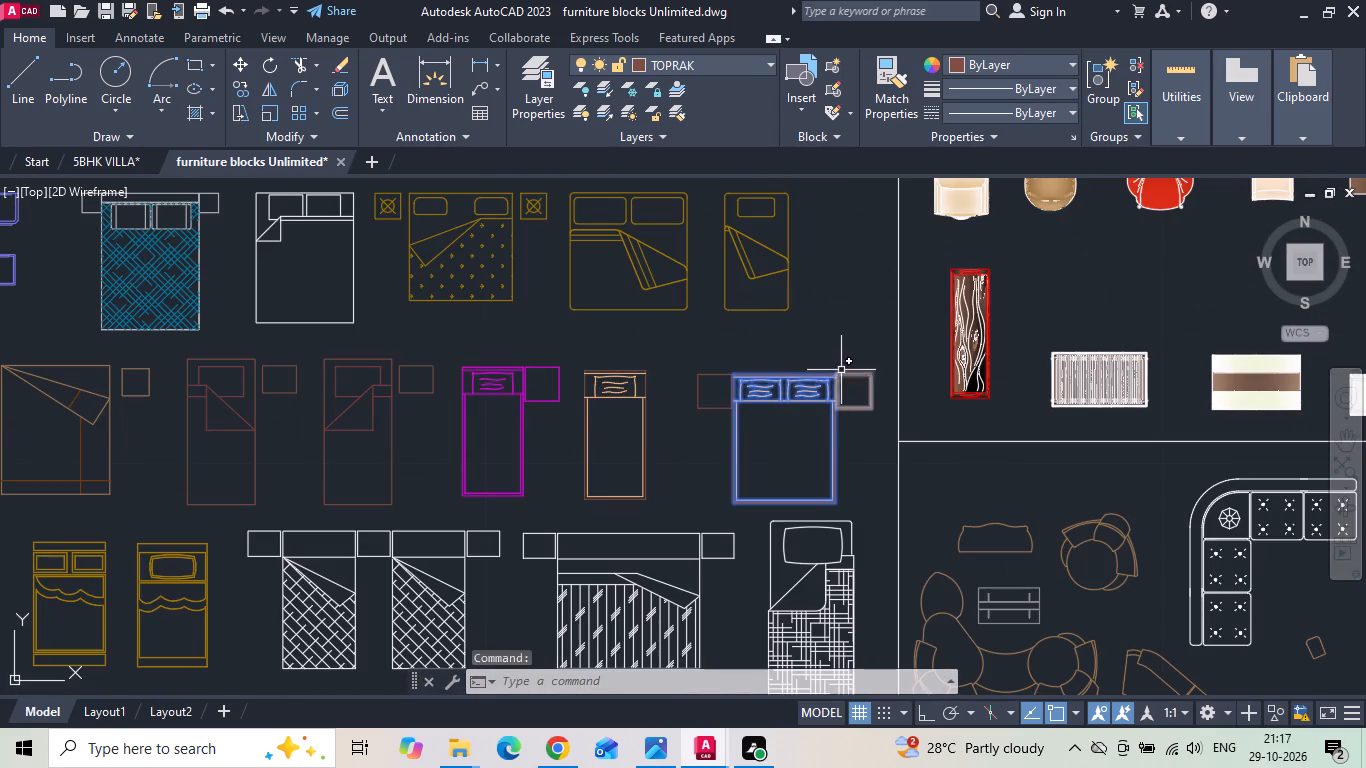
left_click_drag(850, 375, 815, 401)
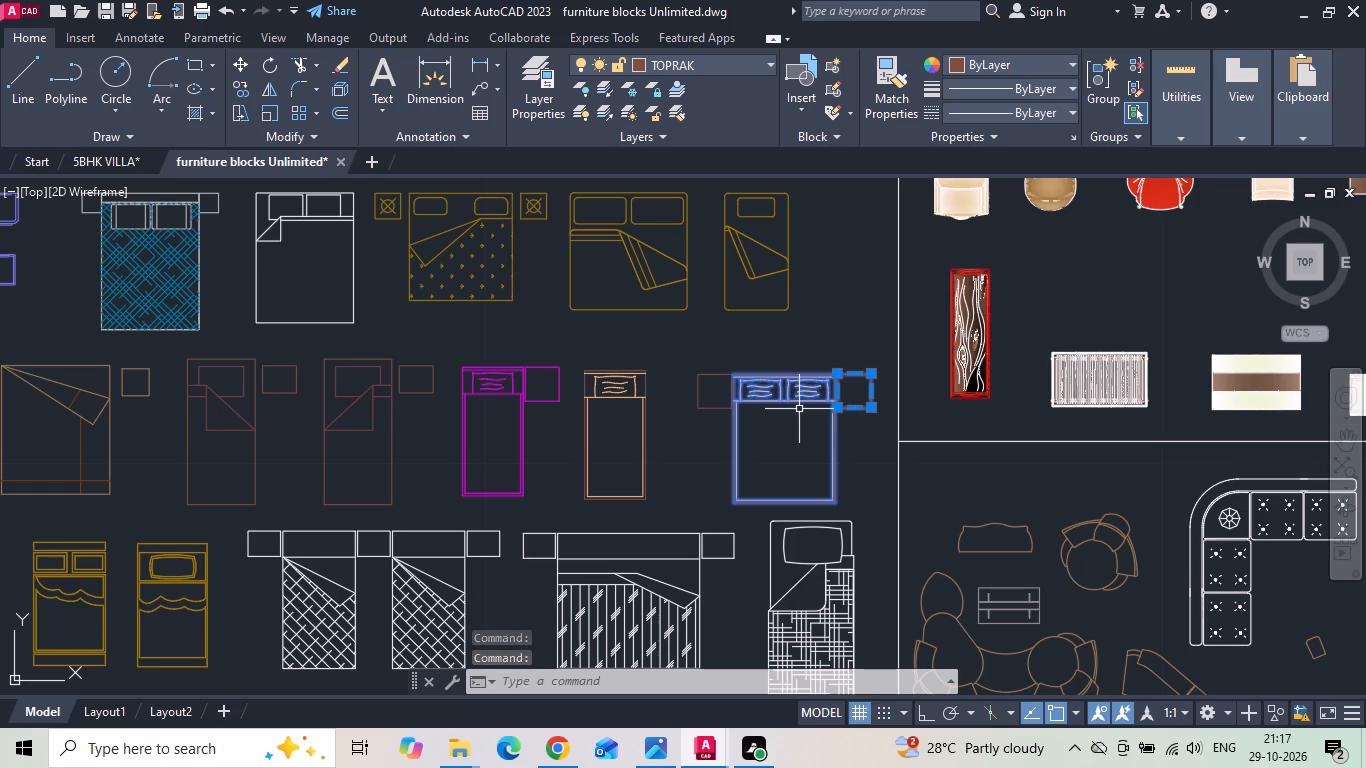
key("ctrl+c")
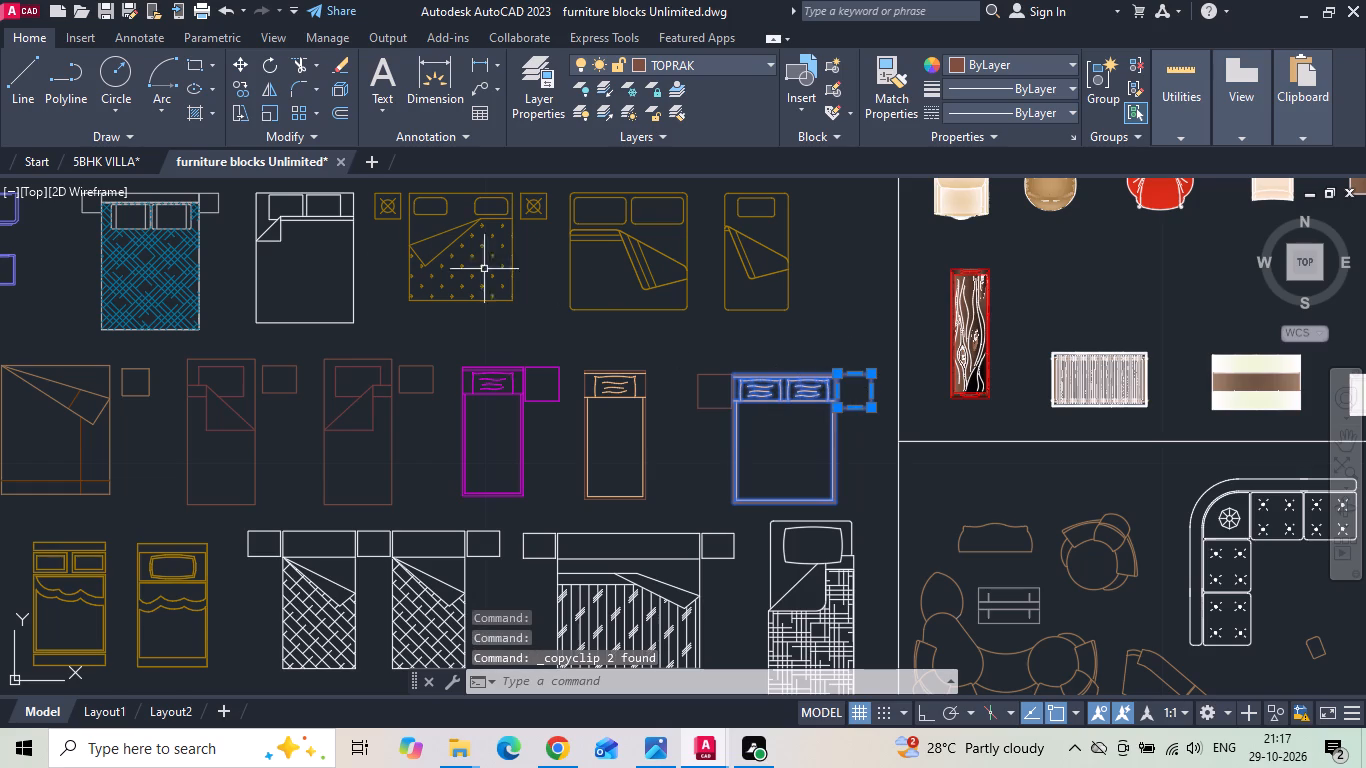
left_click(713, 355)
left_click(685, 389)
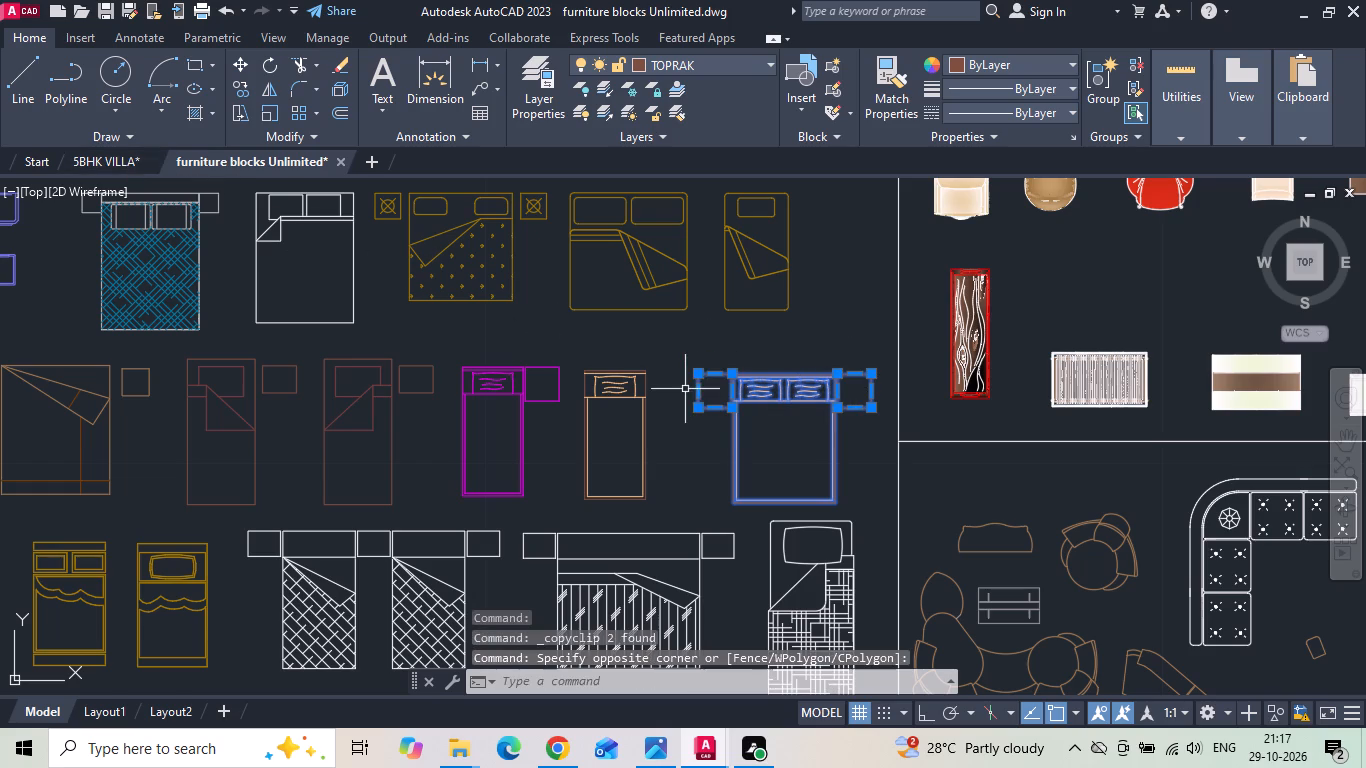
key("ctrl+c")
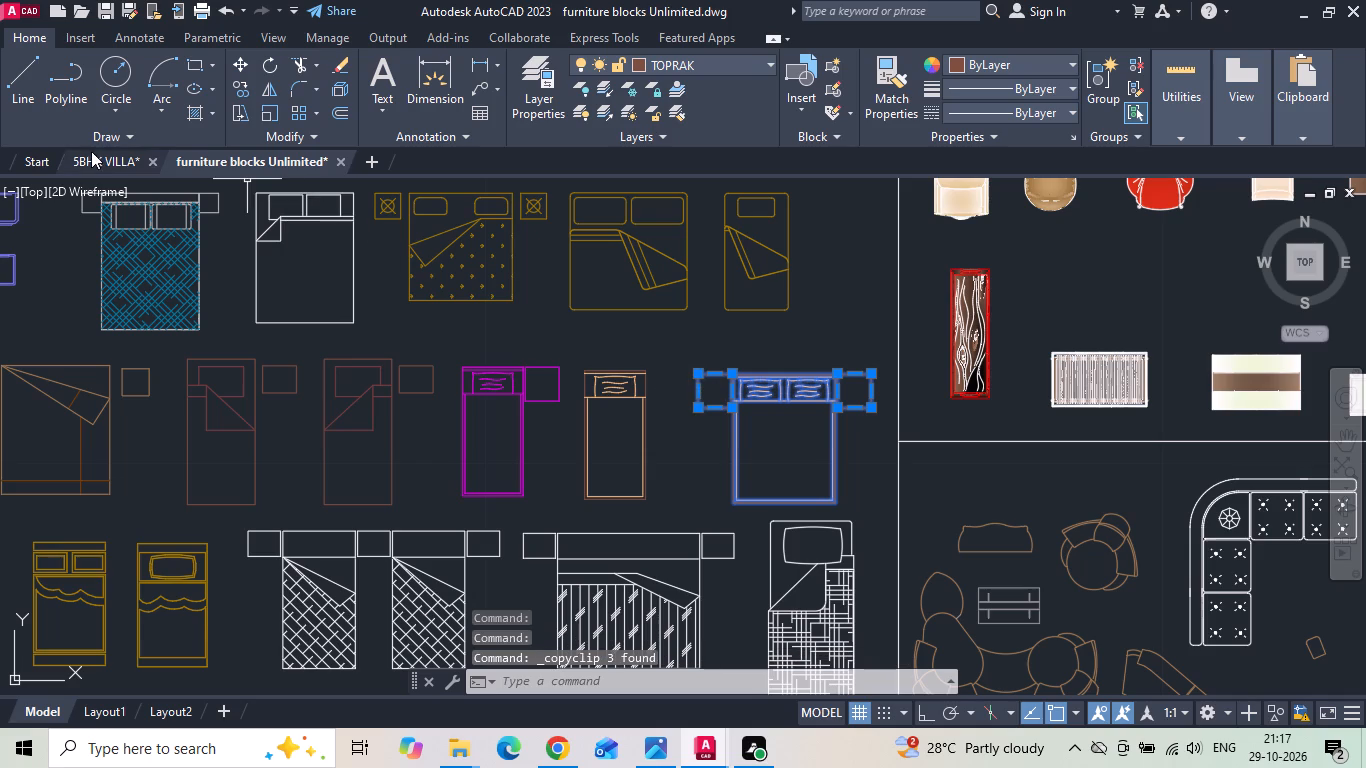
left_click(107, 170)
key("ctrl+v")
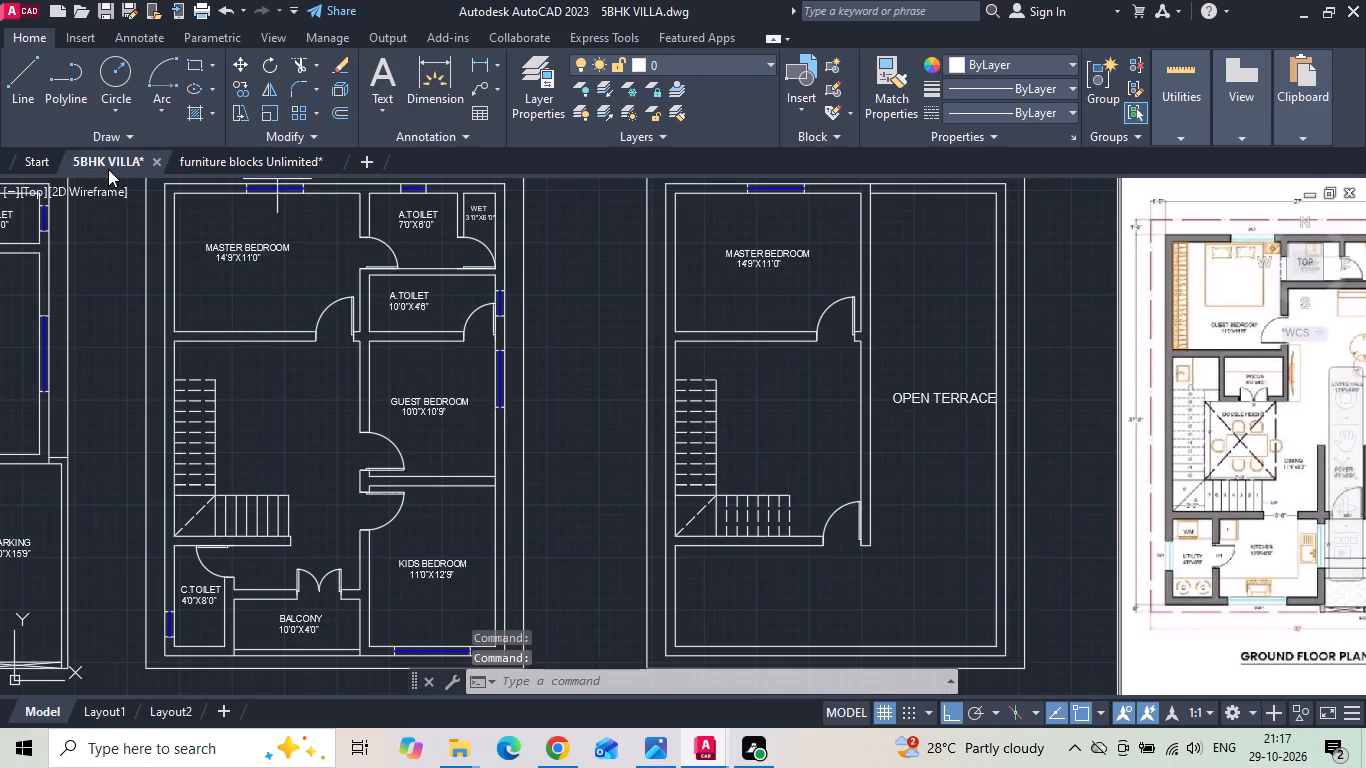
scroll(448, 298, "down", 2)
scroll(282, 292, "up", 4)
left_click(112, 228)
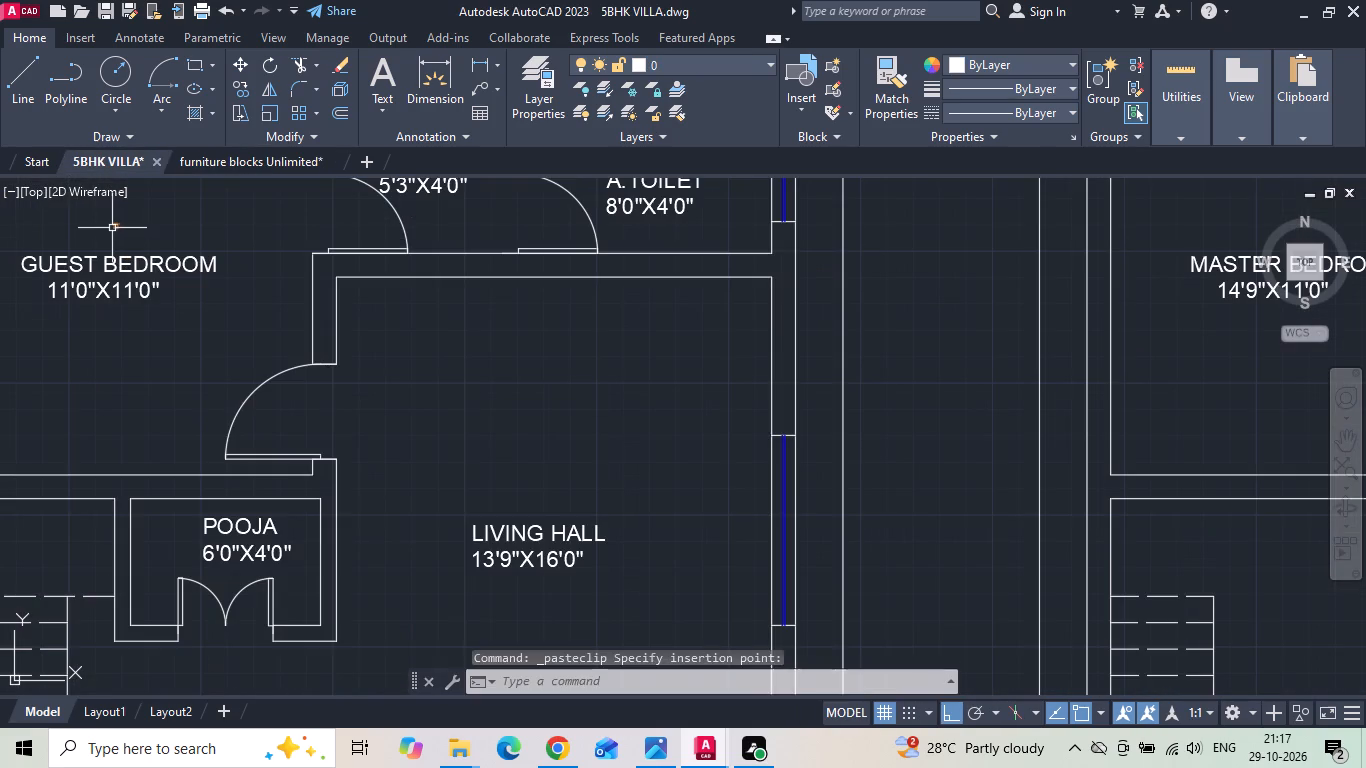
Scale the pasted bed with both bedside tables in the ground-floor guest bedroom by a factor of 39.3701.
middle_click_drag(121, 243, 253, 381)
left_click_drag(278, 354, 255, 355)
left_click(240, 359)
left_click_drag(266, 346, 251, 359)
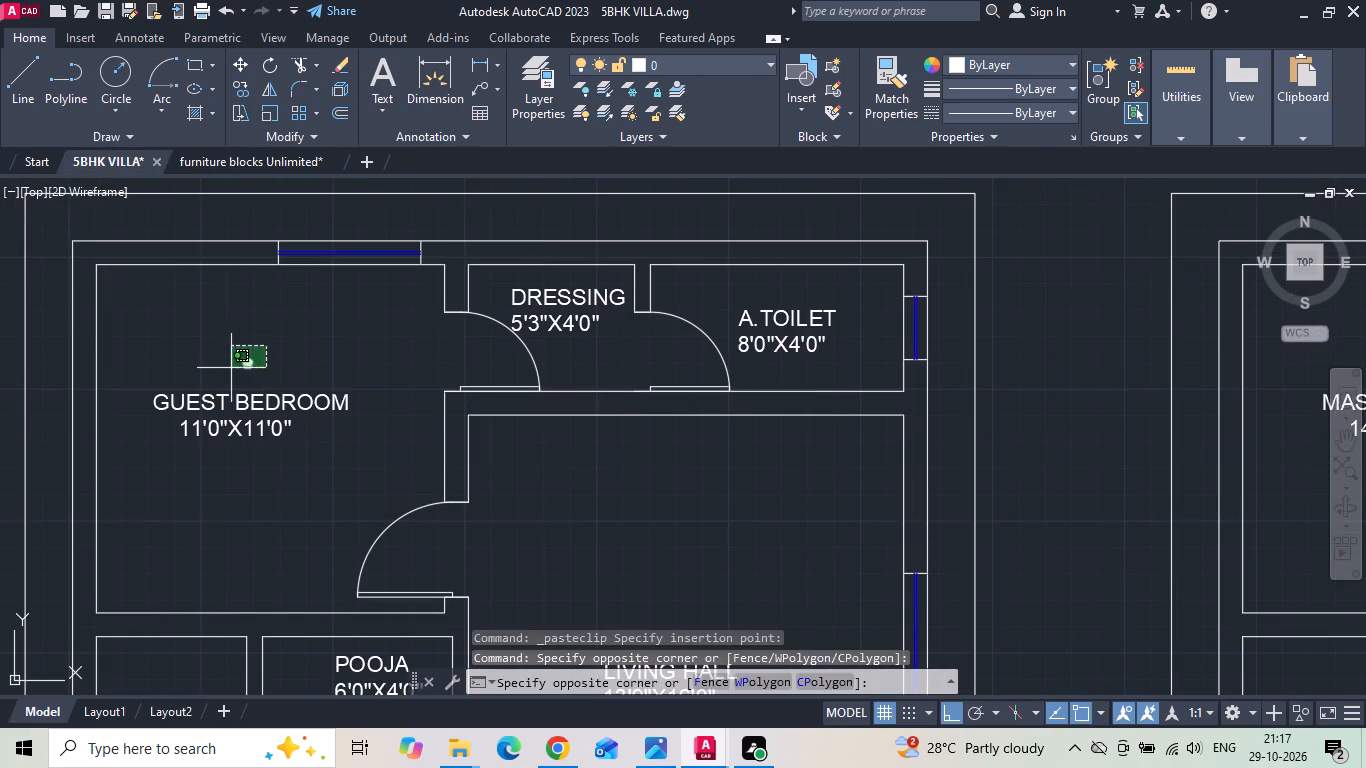
left_click(231, 368)
right_click(231, 368)
left_click(281, 428)
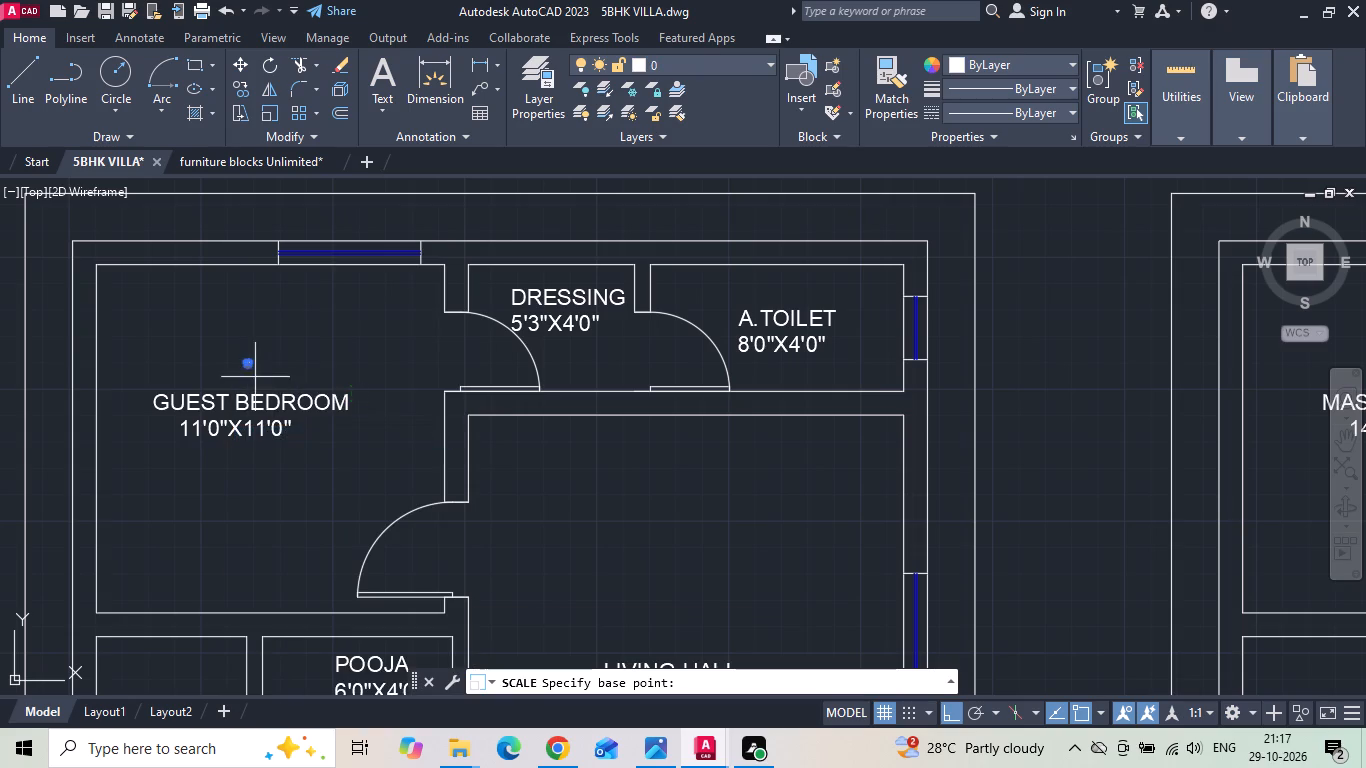
left_click_drag(247, 359, 256, 404)
type("39.37")
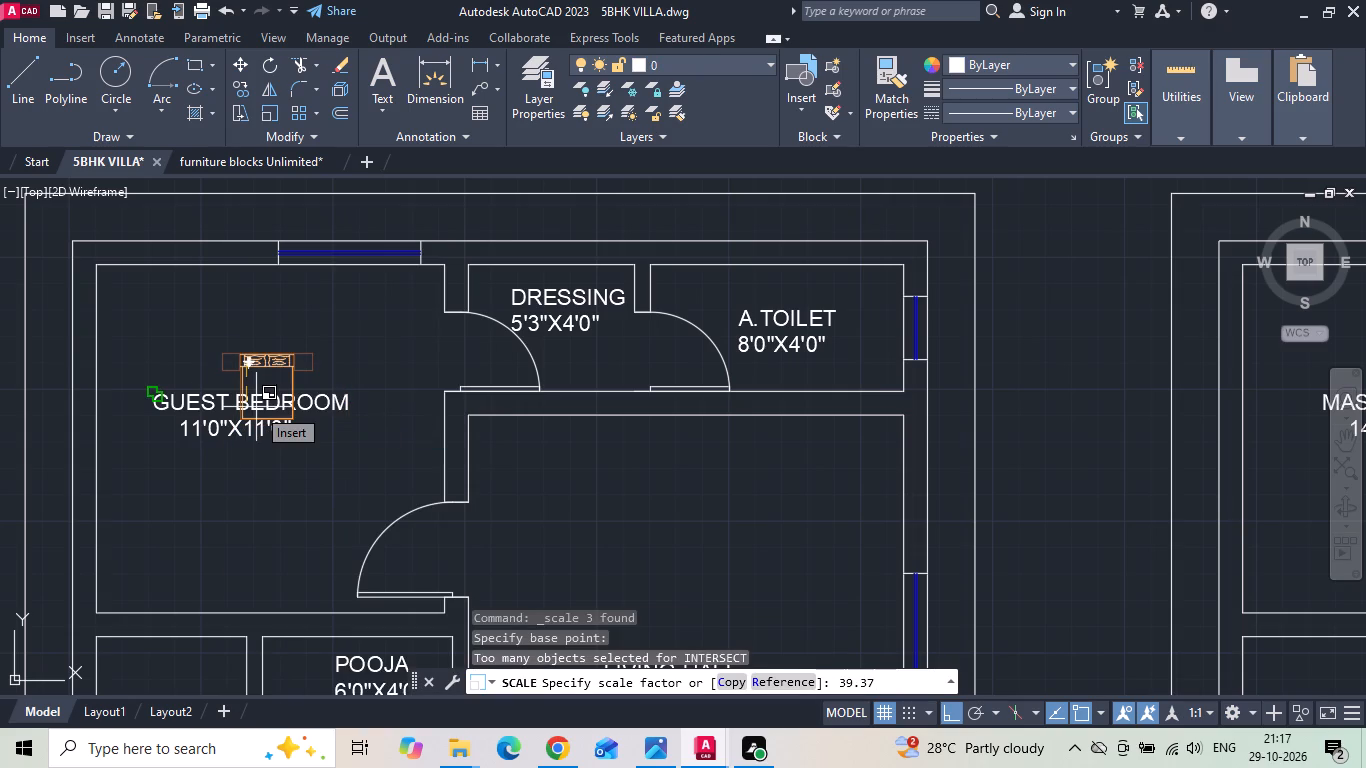
type("01")
key("Return")
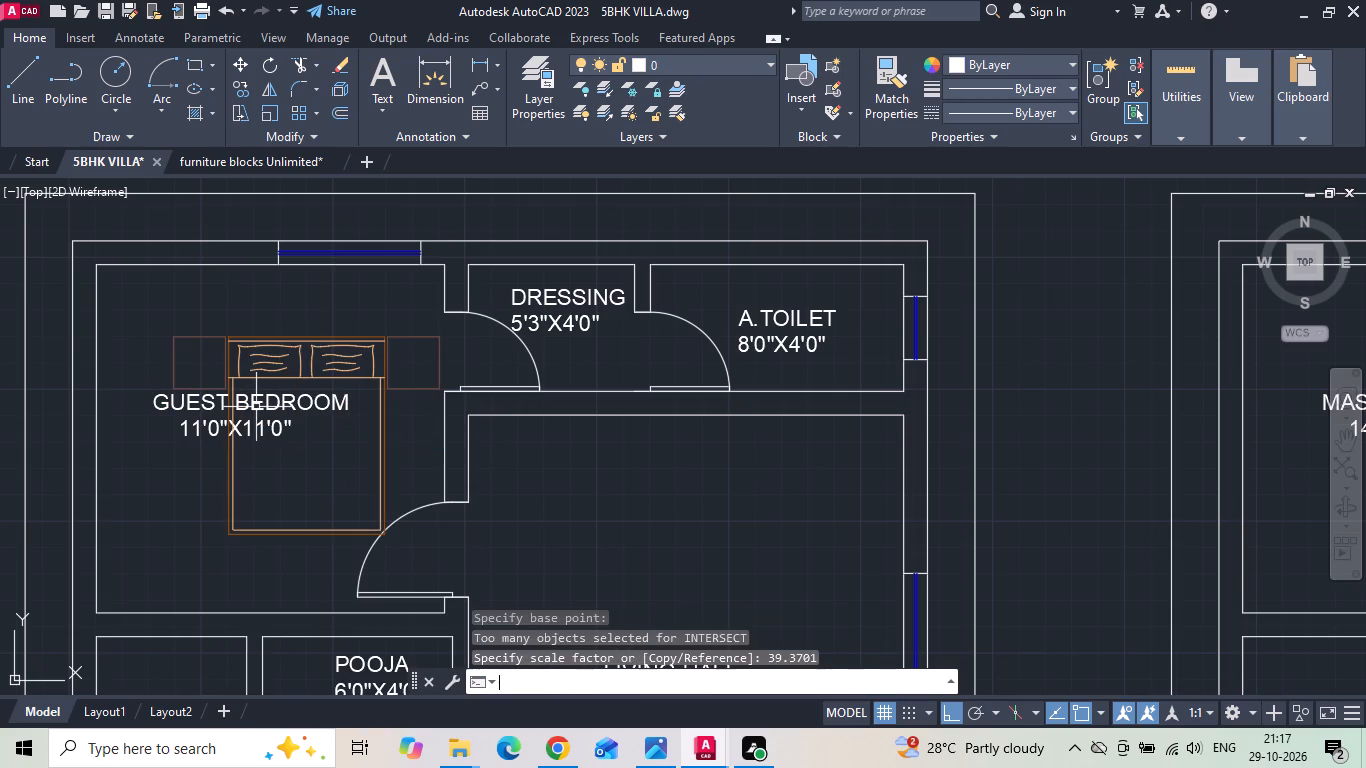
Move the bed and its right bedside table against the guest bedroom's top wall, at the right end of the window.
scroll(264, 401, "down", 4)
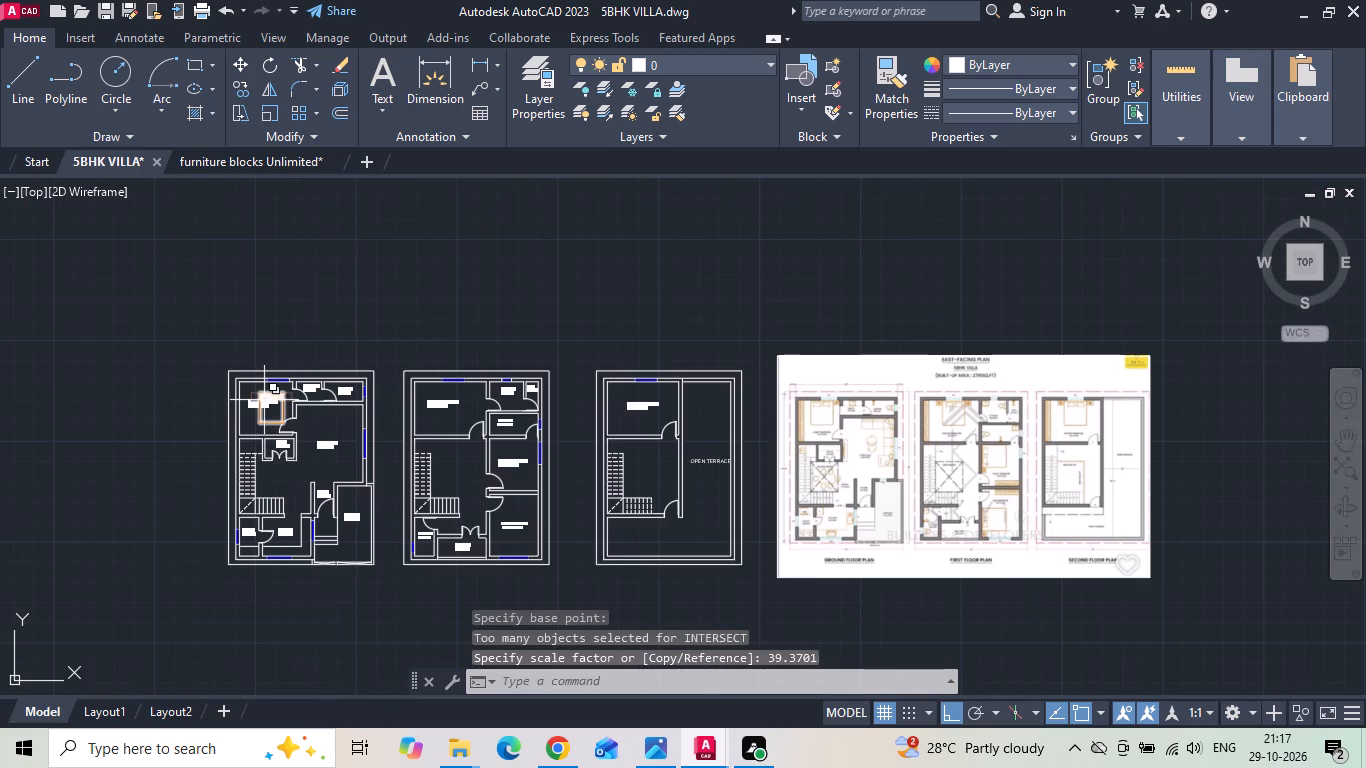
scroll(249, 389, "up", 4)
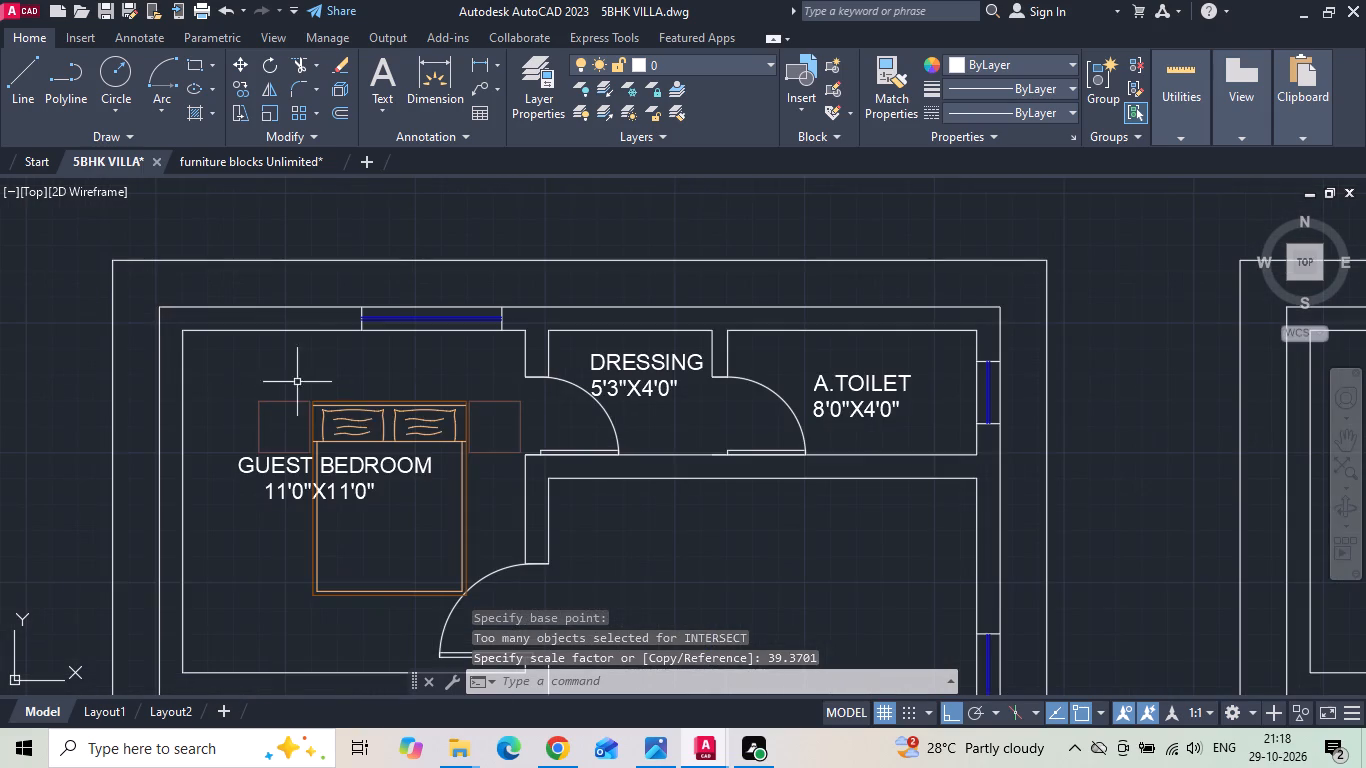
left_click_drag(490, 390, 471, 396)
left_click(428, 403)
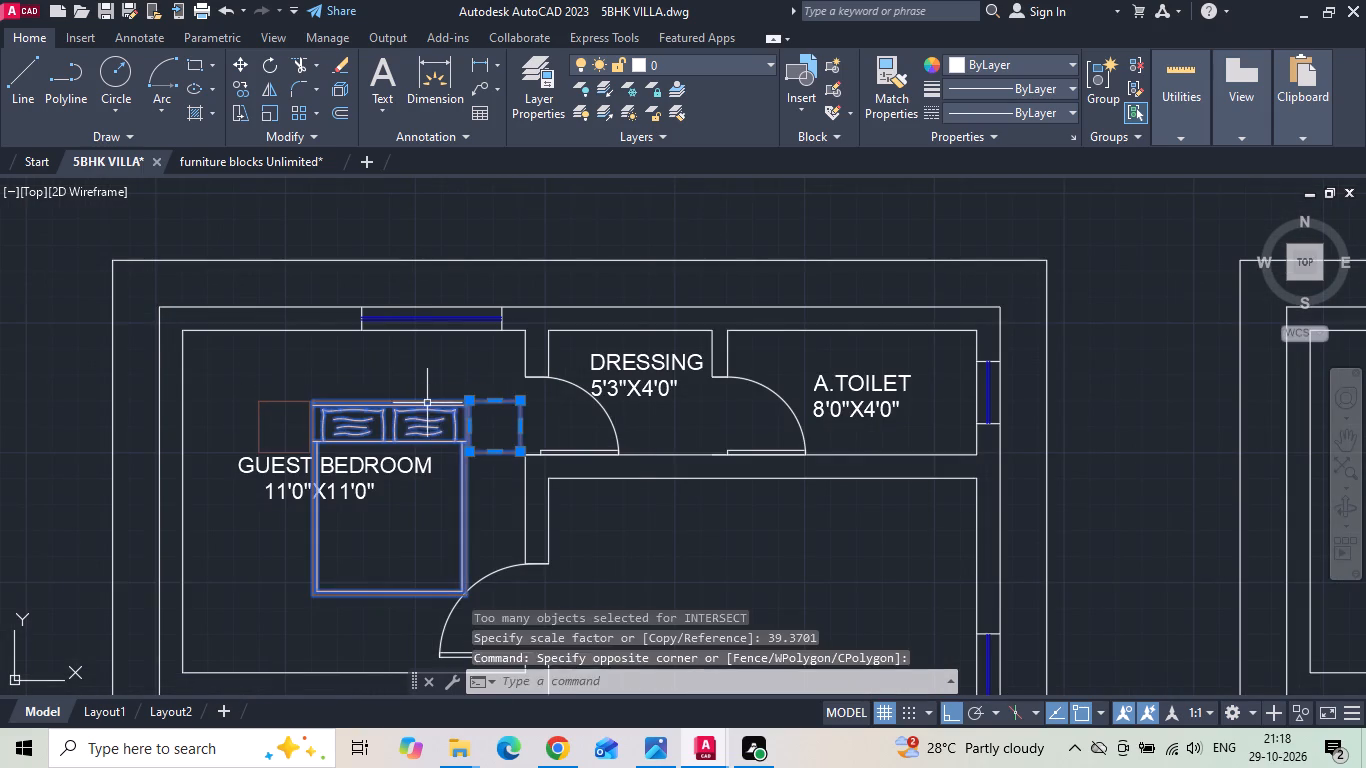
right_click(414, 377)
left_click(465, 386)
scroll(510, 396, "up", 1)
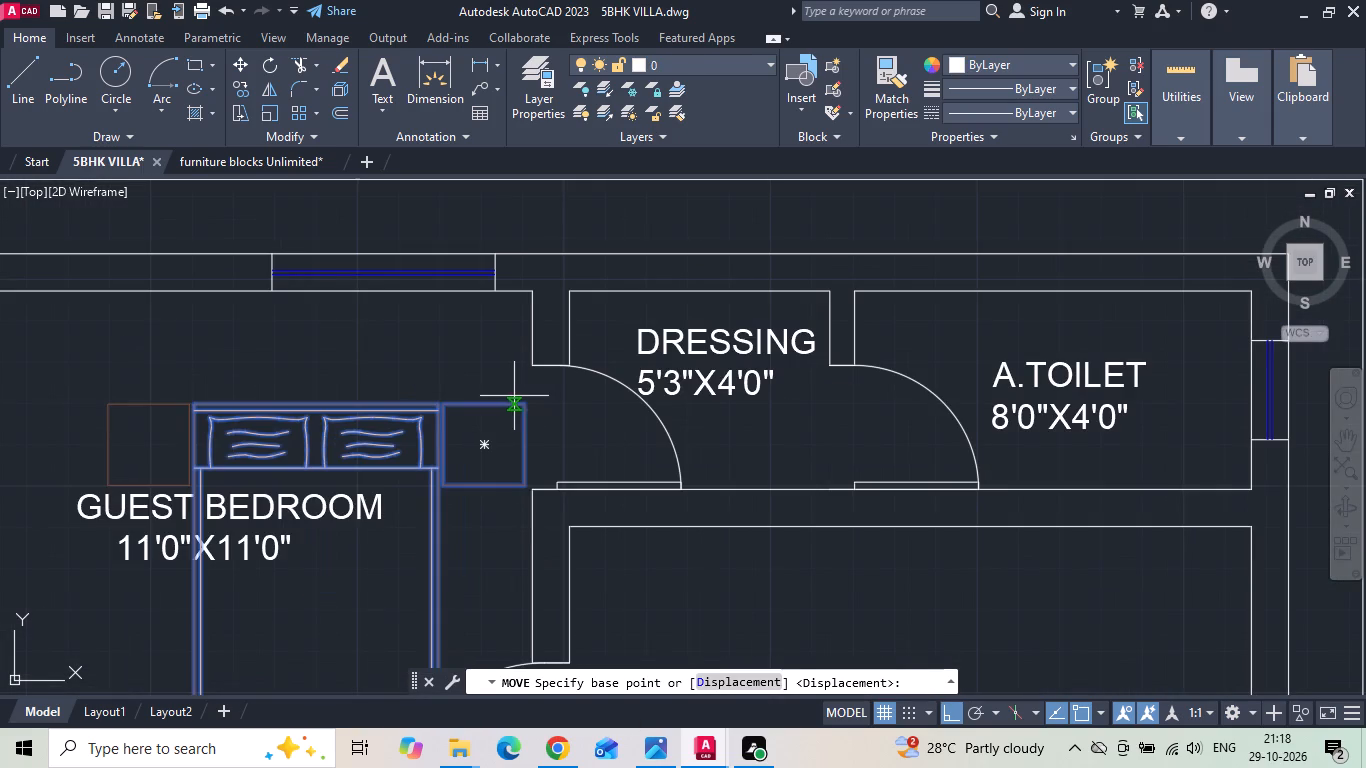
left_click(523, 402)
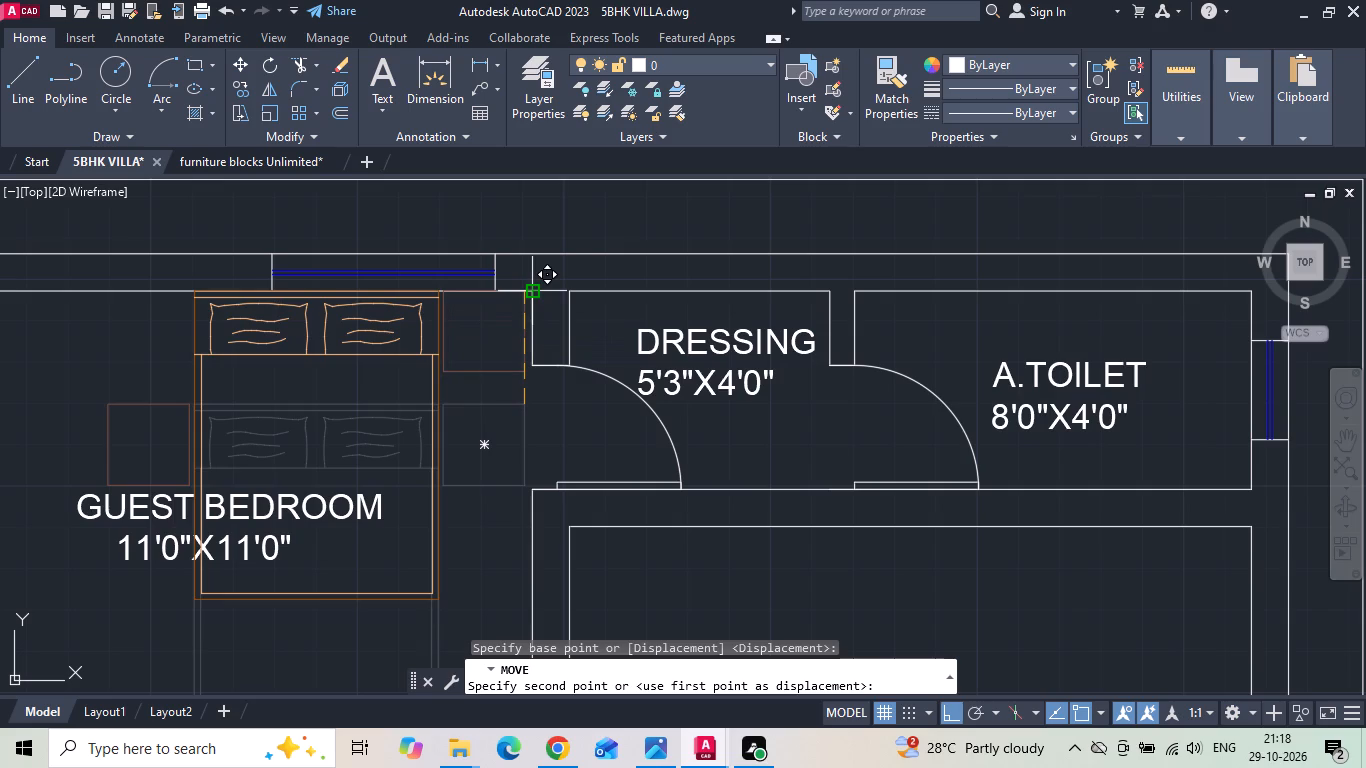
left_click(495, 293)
Compare the bed's placement in the ground-floor guest bedroom with the furnished reference floor plans.
scroll(482, 311, "down", 2)
scroll(354, 359, "down", 1)
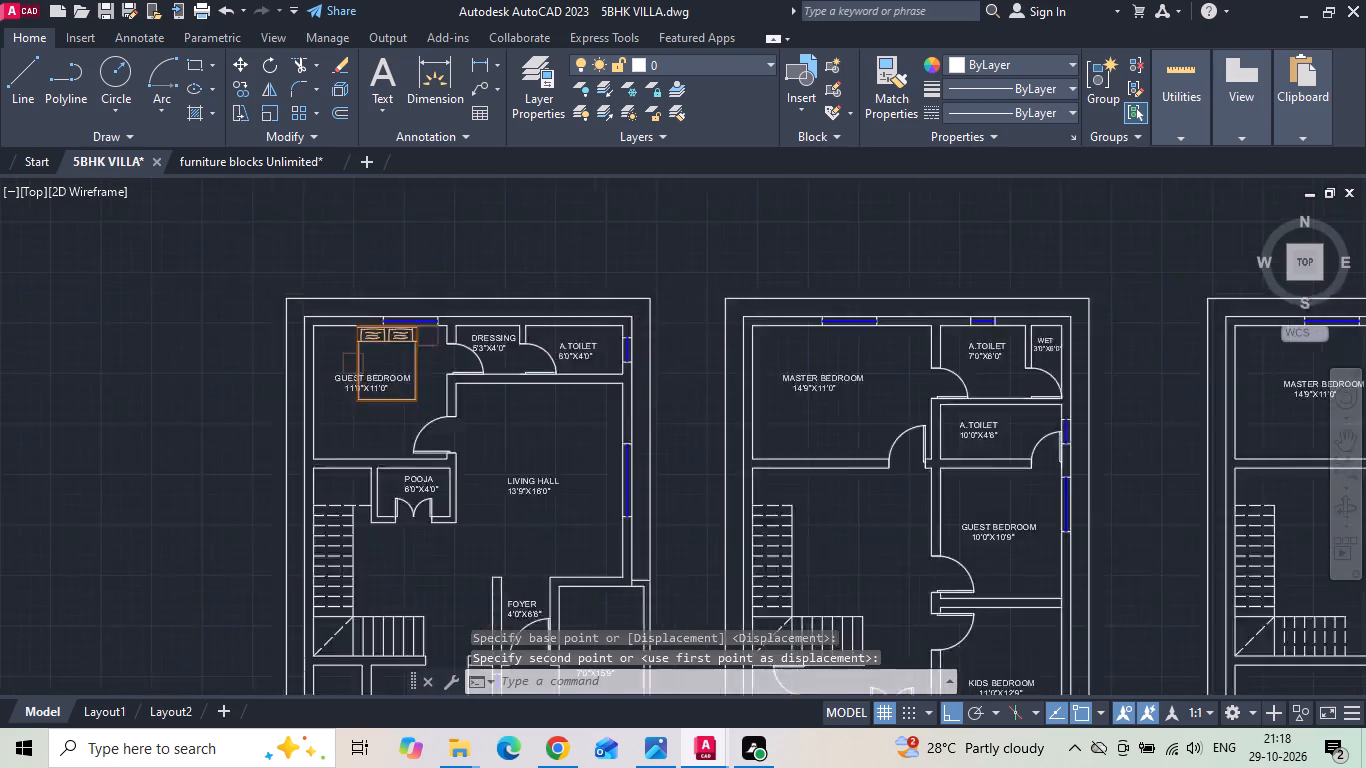
scroll(354, 359, "down", 1)
scroll(697, 383, "up", 2)
scroll(640, 386, "down", 1)
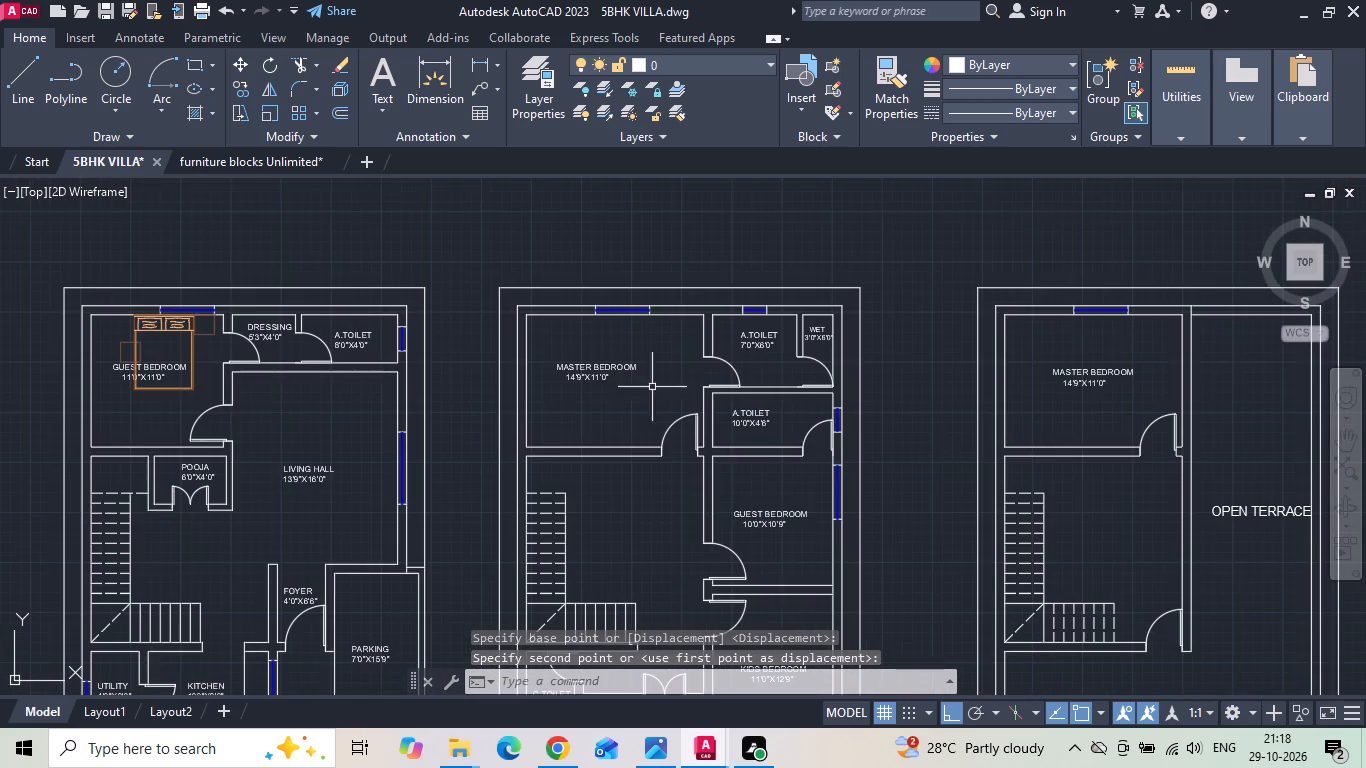
scroll(778, 389, "down", 1)
middle_click_drag(767, 387, 231, 360)
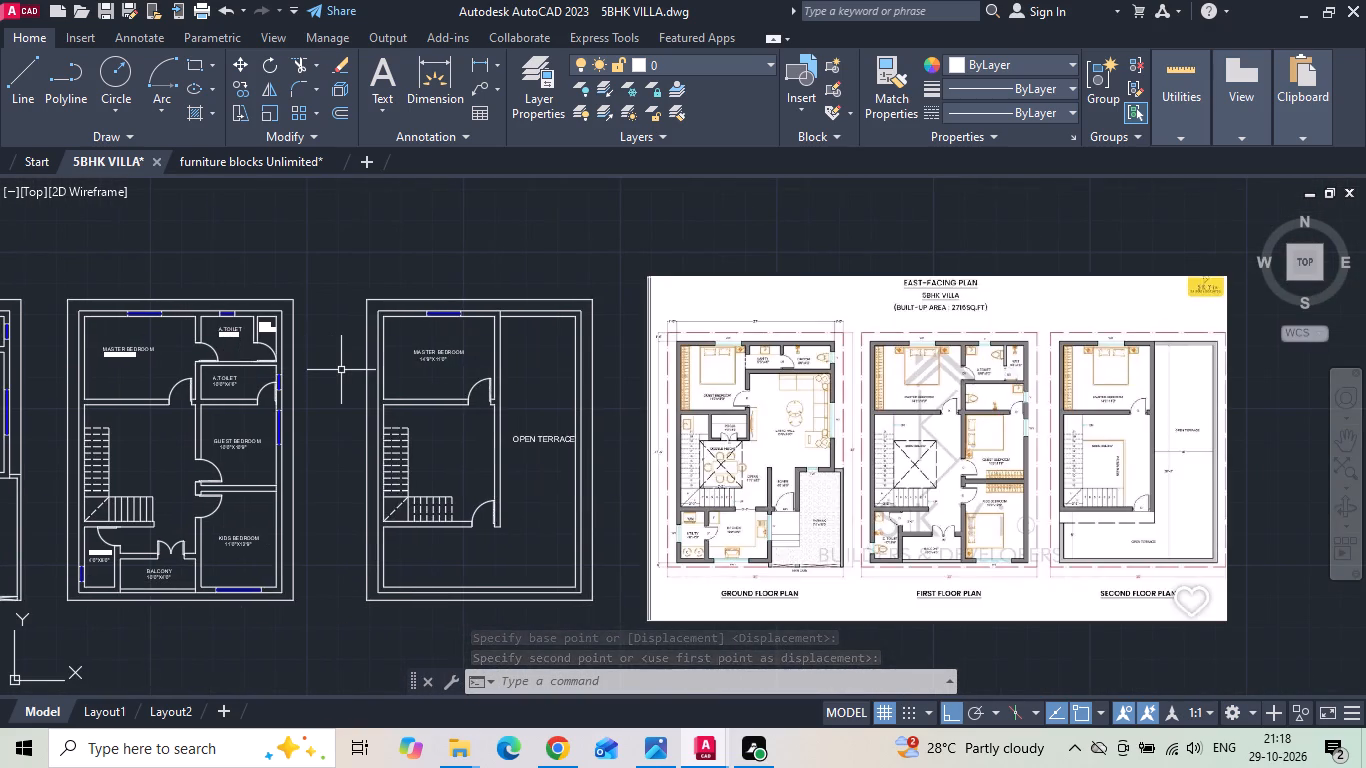
scroll(342, 370, "up", 1)
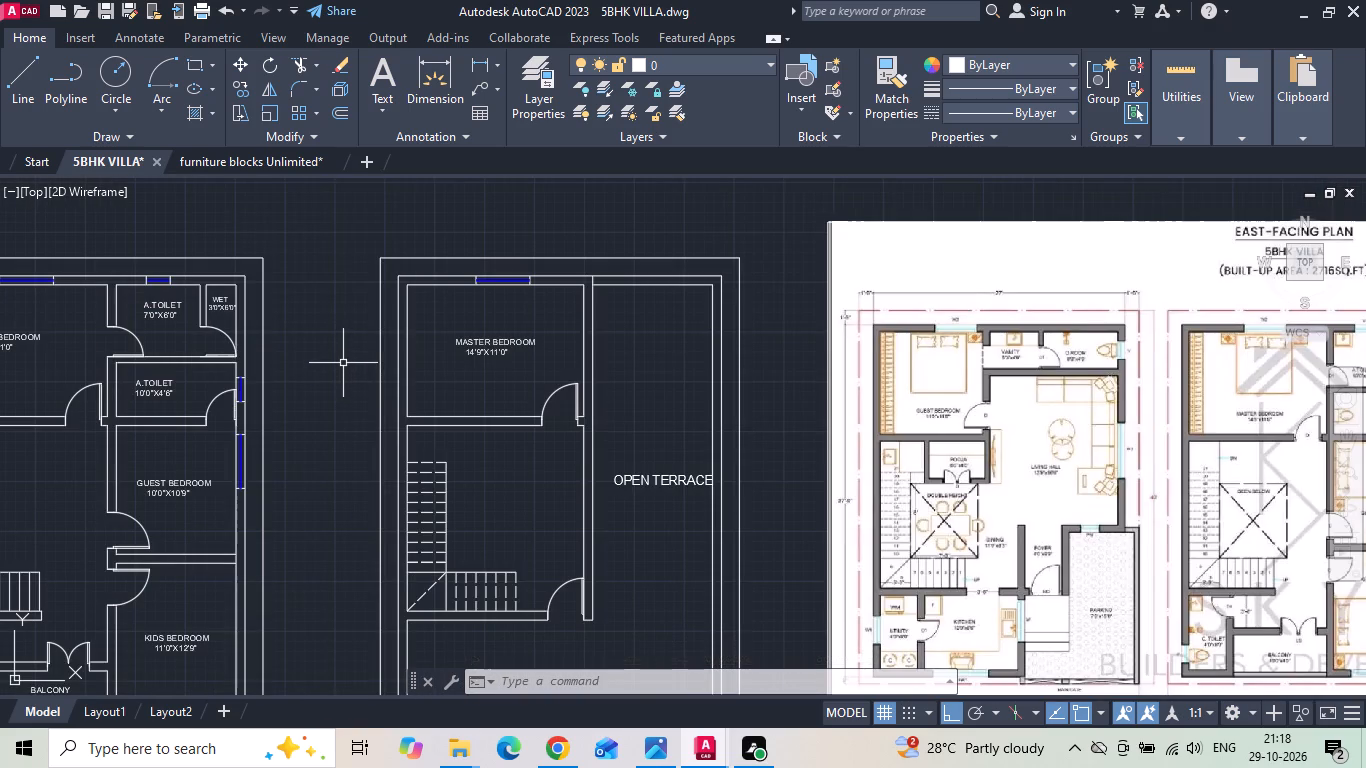
scroll(345, 362, "down", 4)
scroll(296, 358, "up", 4)
middle_click_drag(58, 319, 299, 318)
scroll(60, 318, "up", 1)
scroll(299, 323, "down", 2)
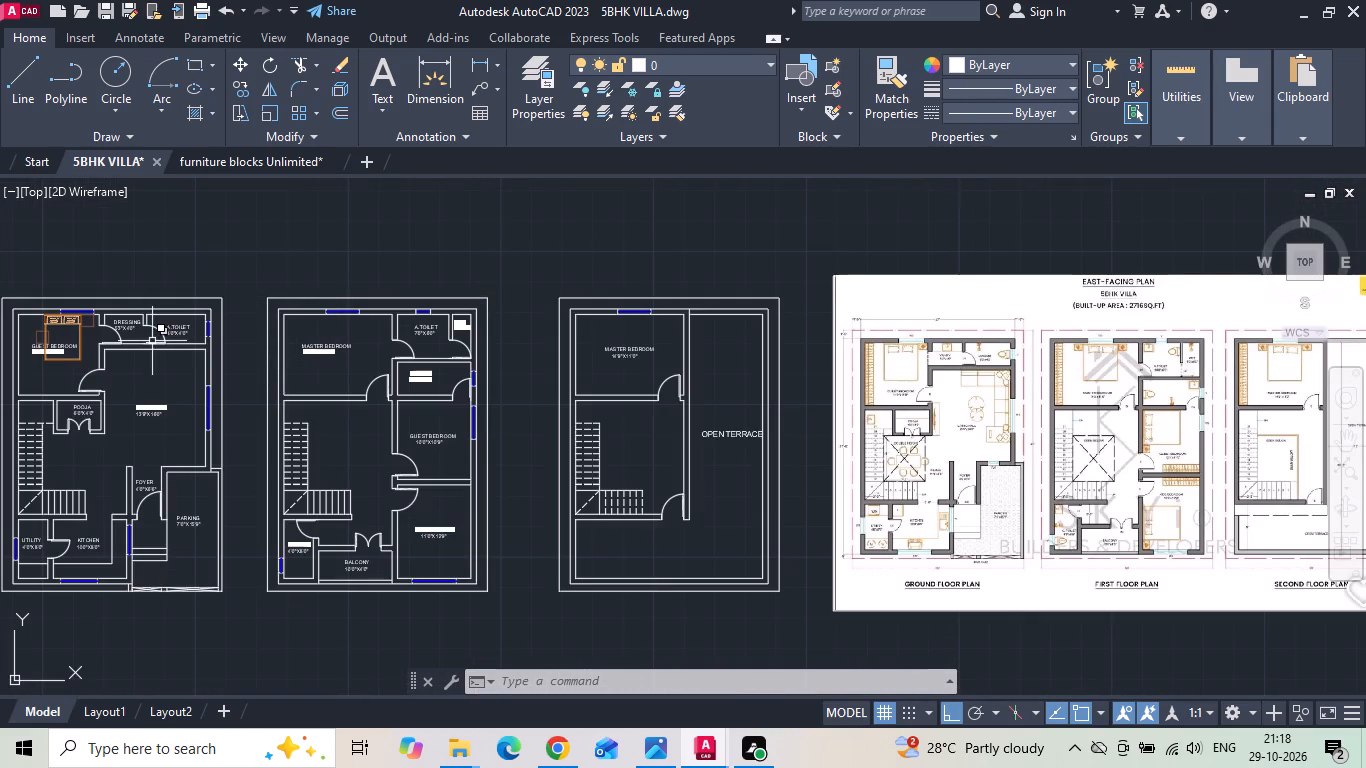
scroll(5, 324, "up", 3)
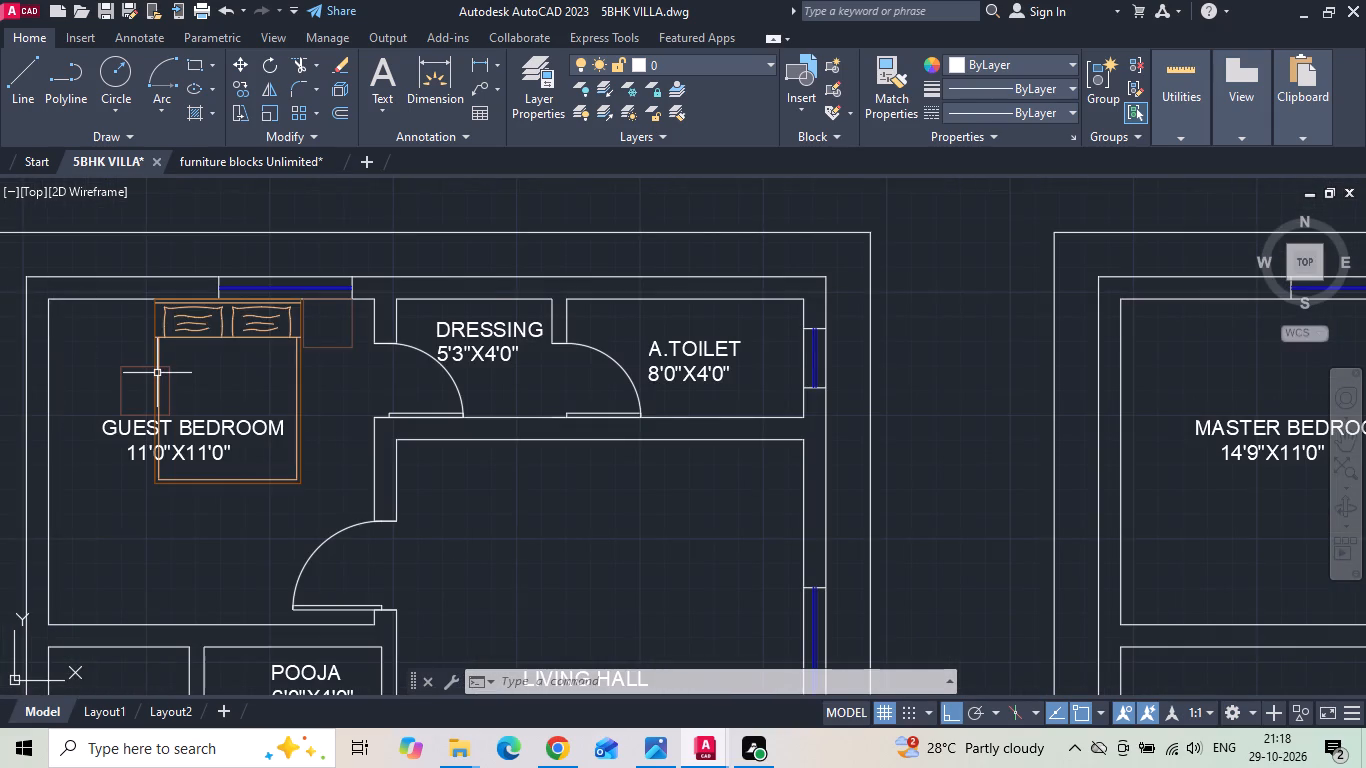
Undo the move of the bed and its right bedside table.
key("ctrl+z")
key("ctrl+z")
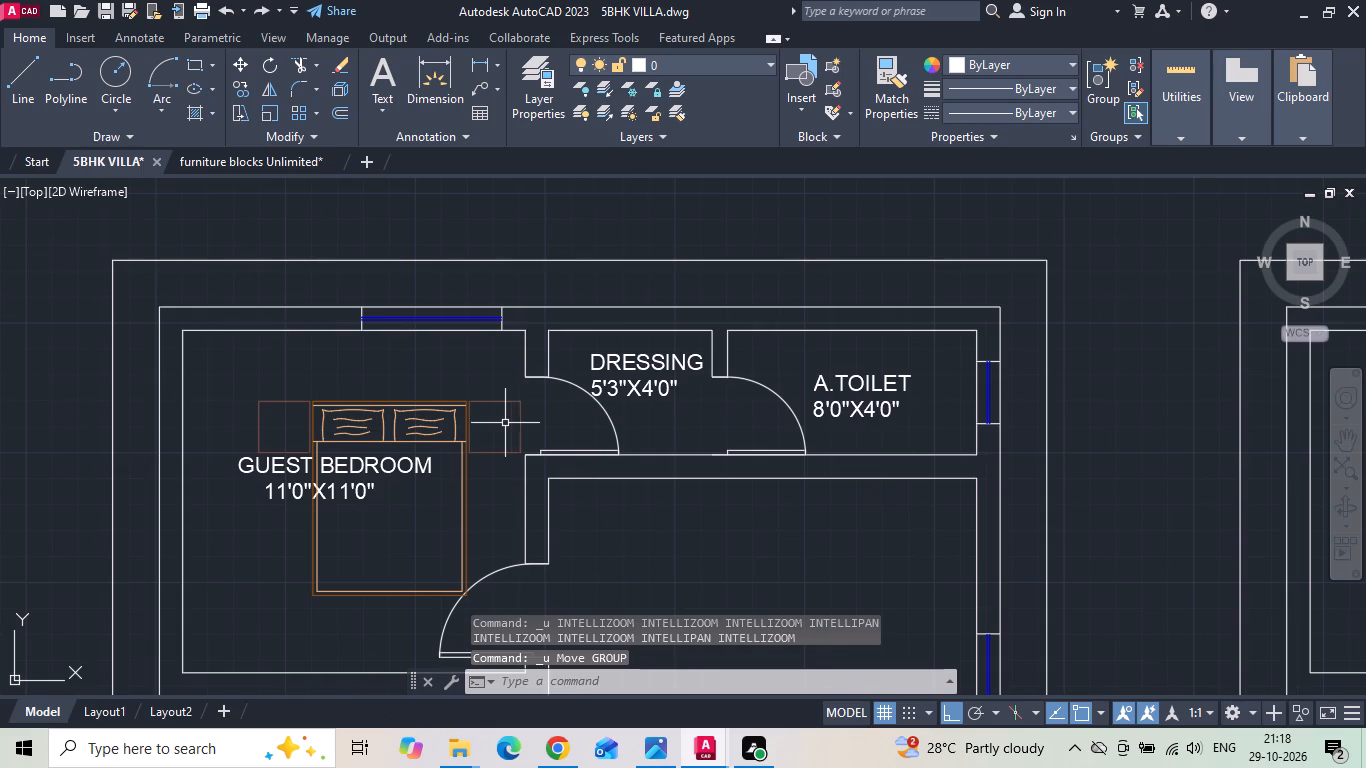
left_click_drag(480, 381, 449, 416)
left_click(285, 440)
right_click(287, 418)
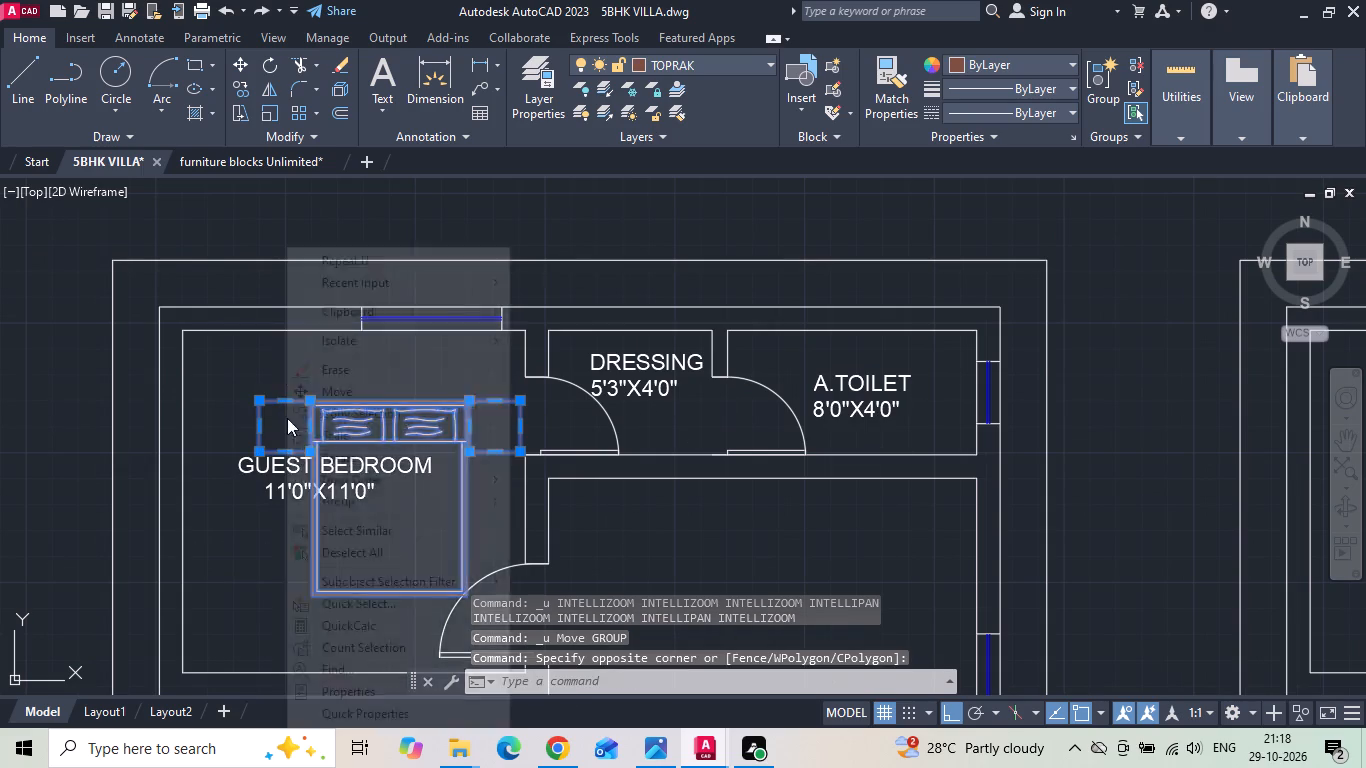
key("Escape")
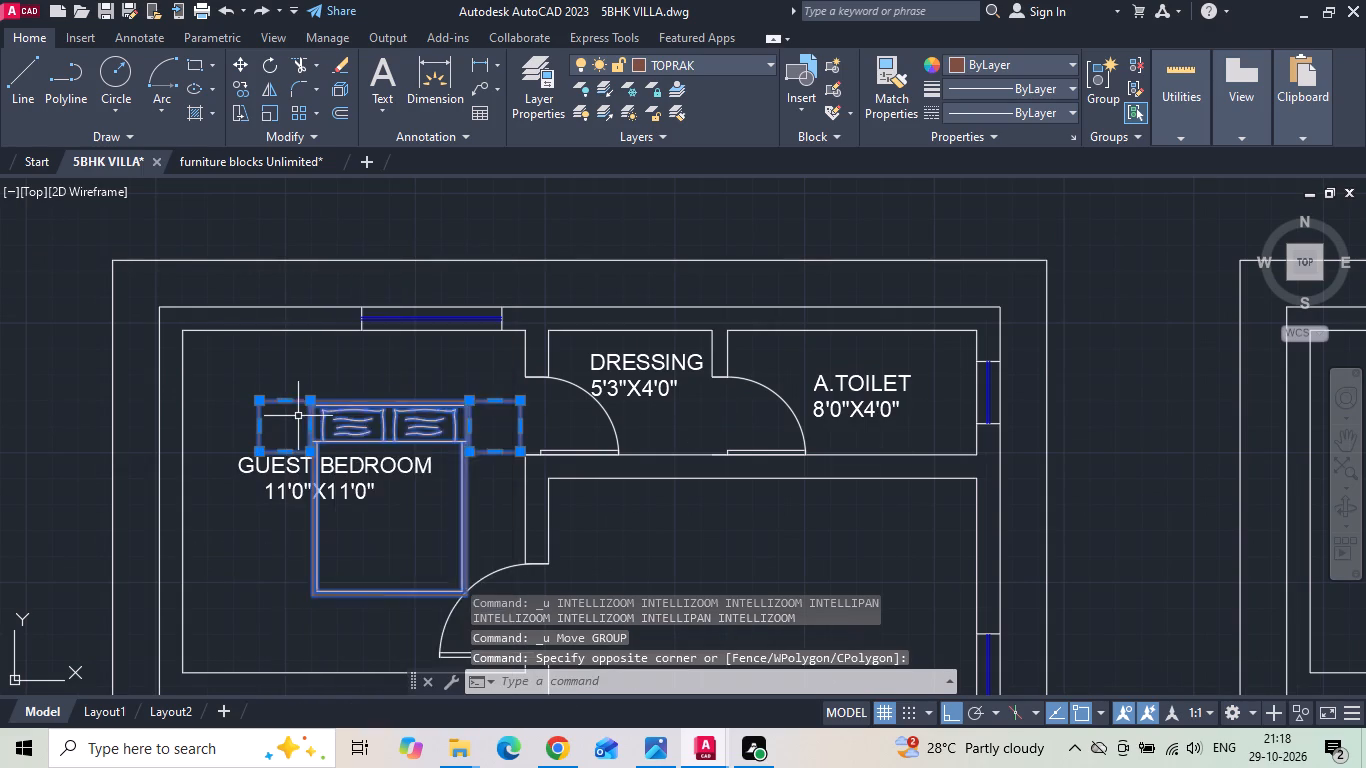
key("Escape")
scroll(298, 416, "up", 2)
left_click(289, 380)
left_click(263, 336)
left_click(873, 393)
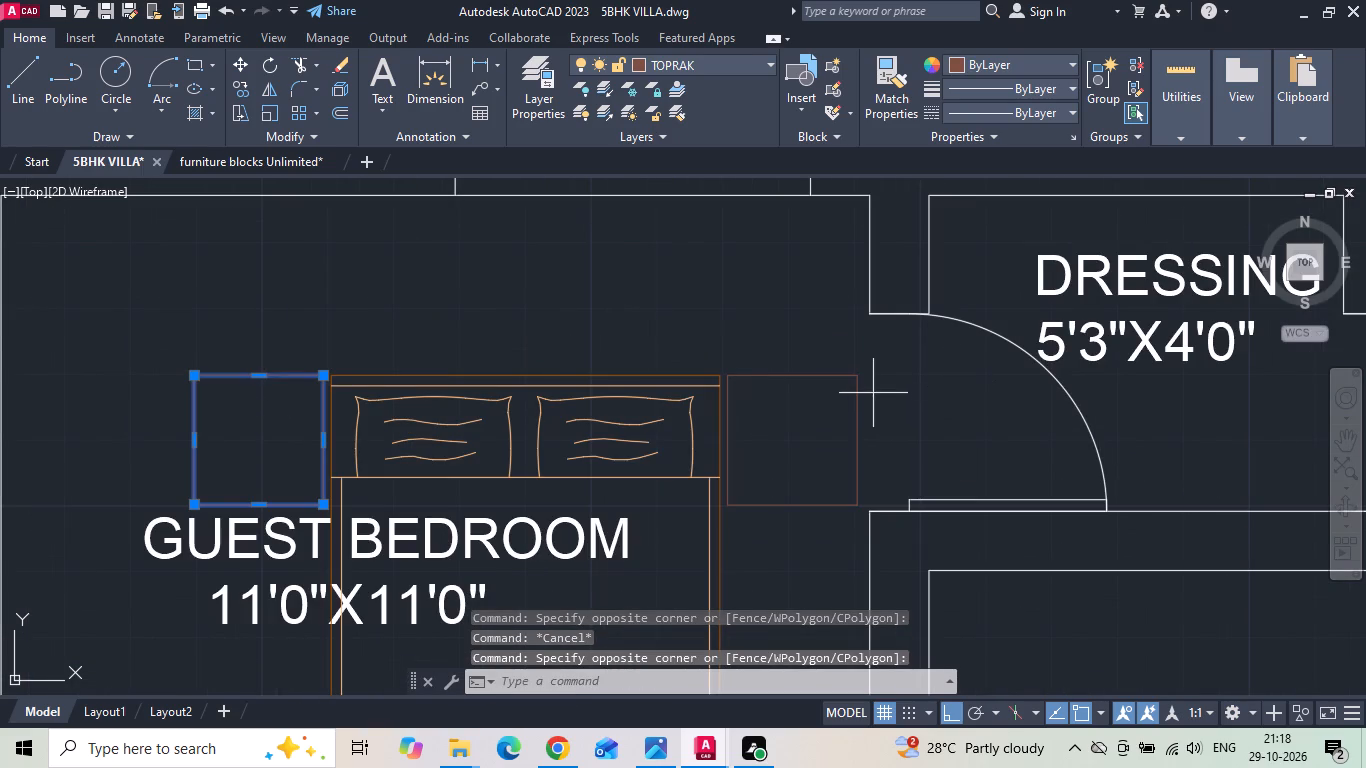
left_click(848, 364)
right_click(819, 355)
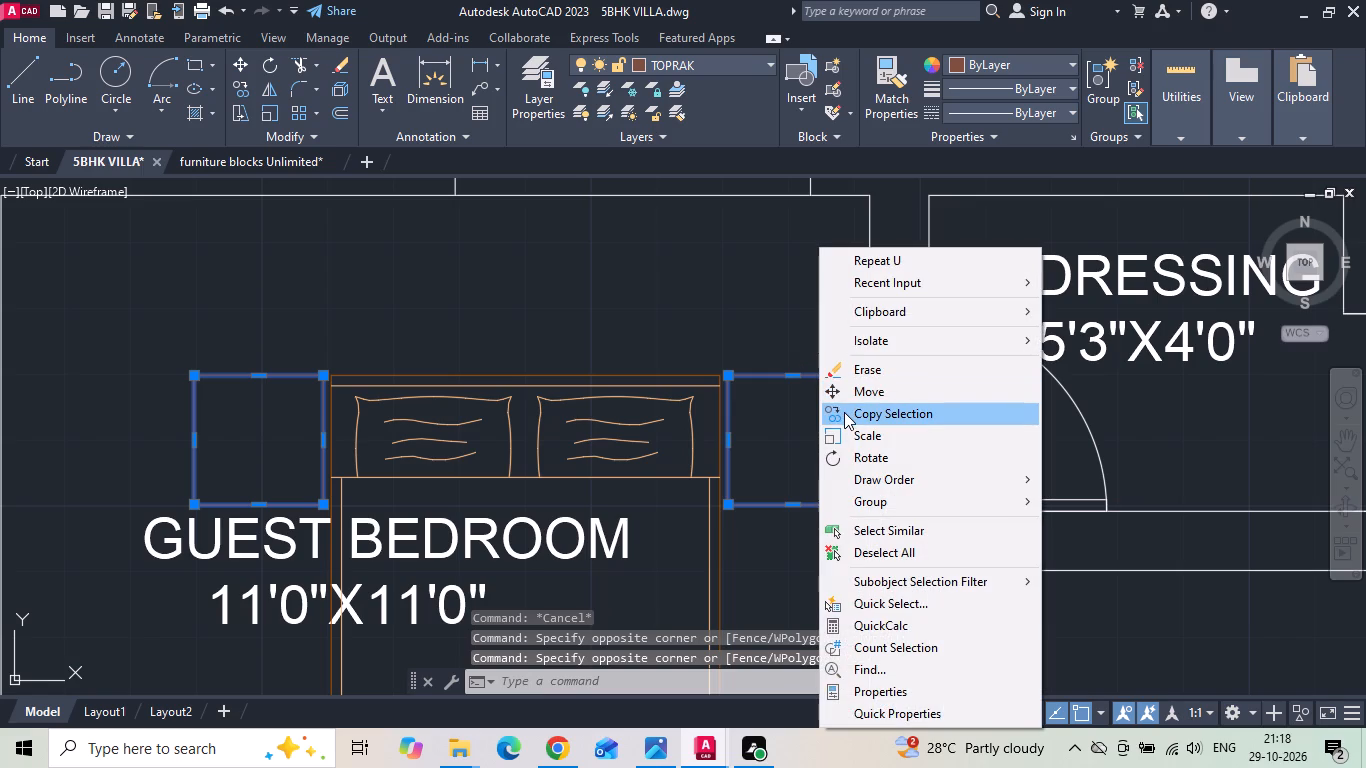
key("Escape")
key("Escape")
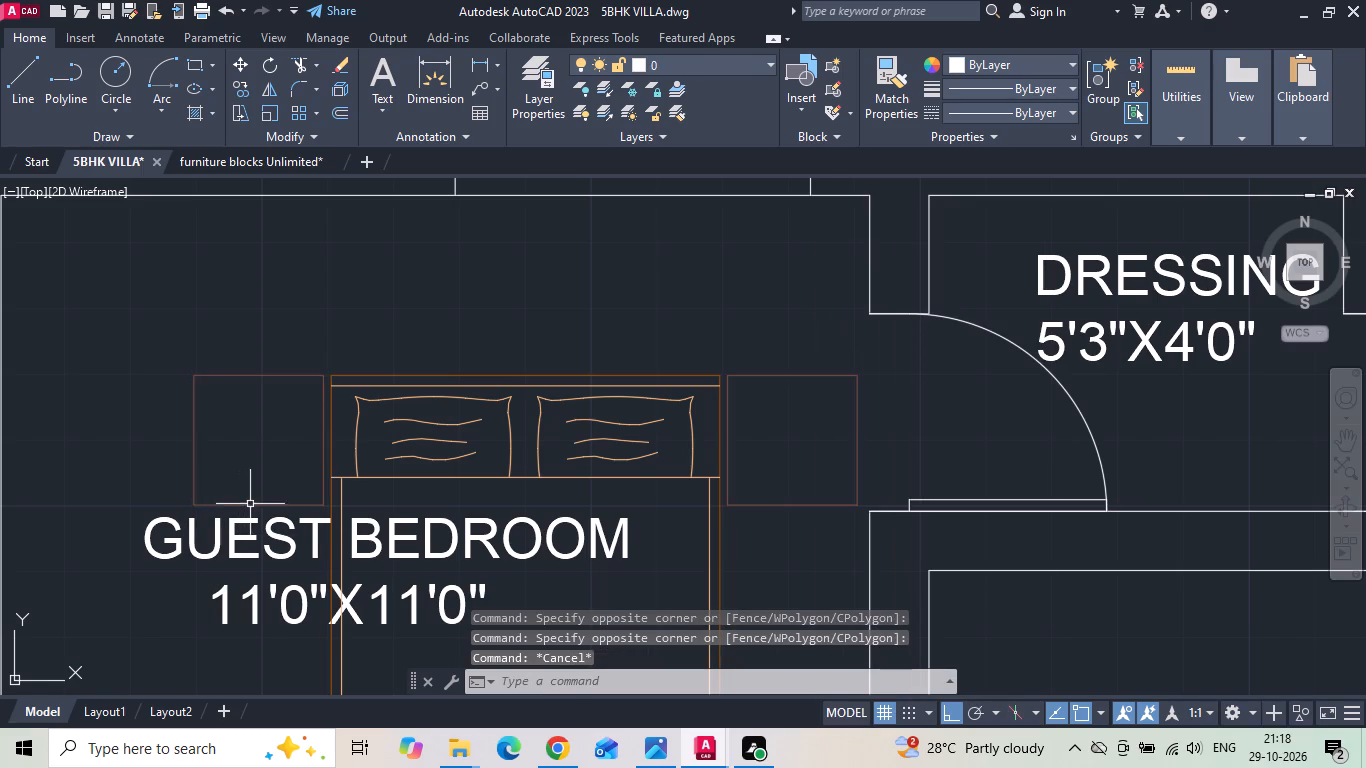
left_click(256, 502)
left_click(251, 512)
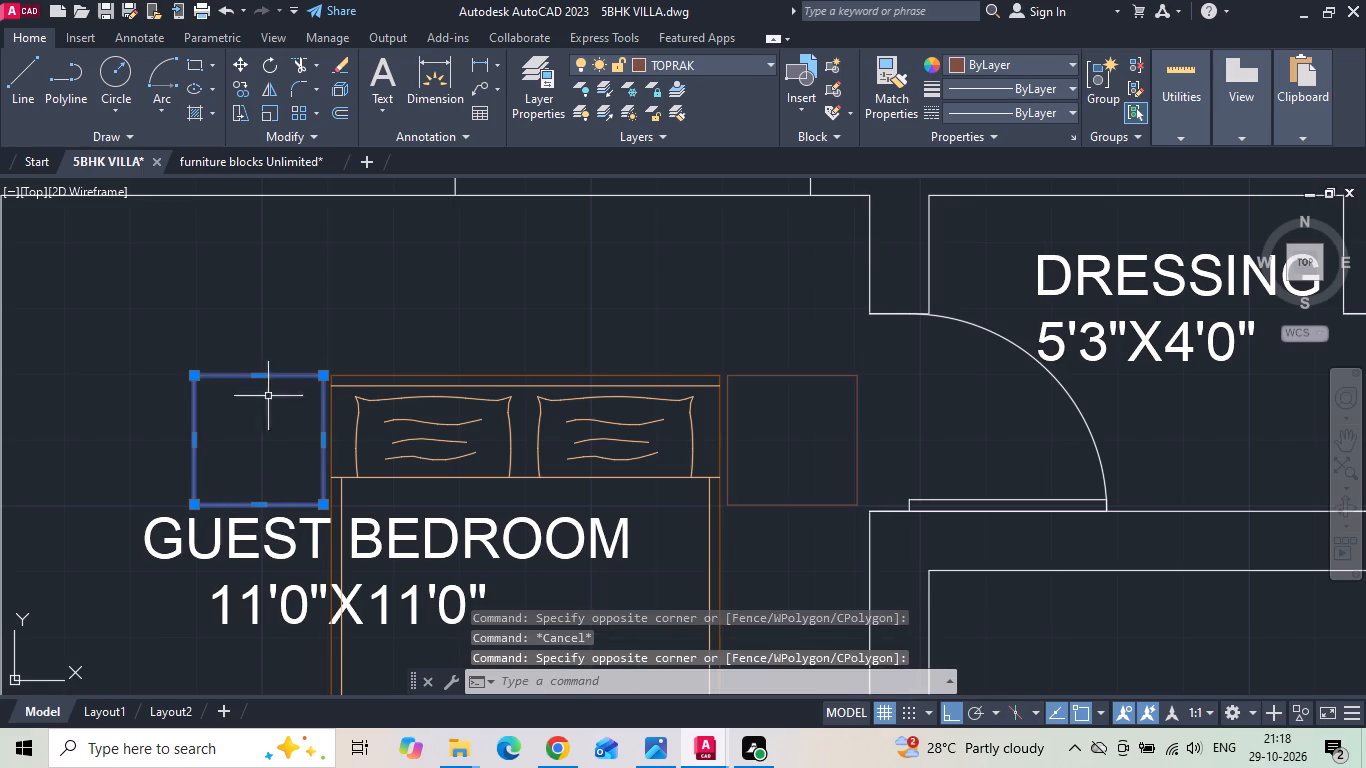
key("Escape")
Check the left bedside table's width with a linear dimension between its top corners, without placing the dimension.
left_click(481, 66)
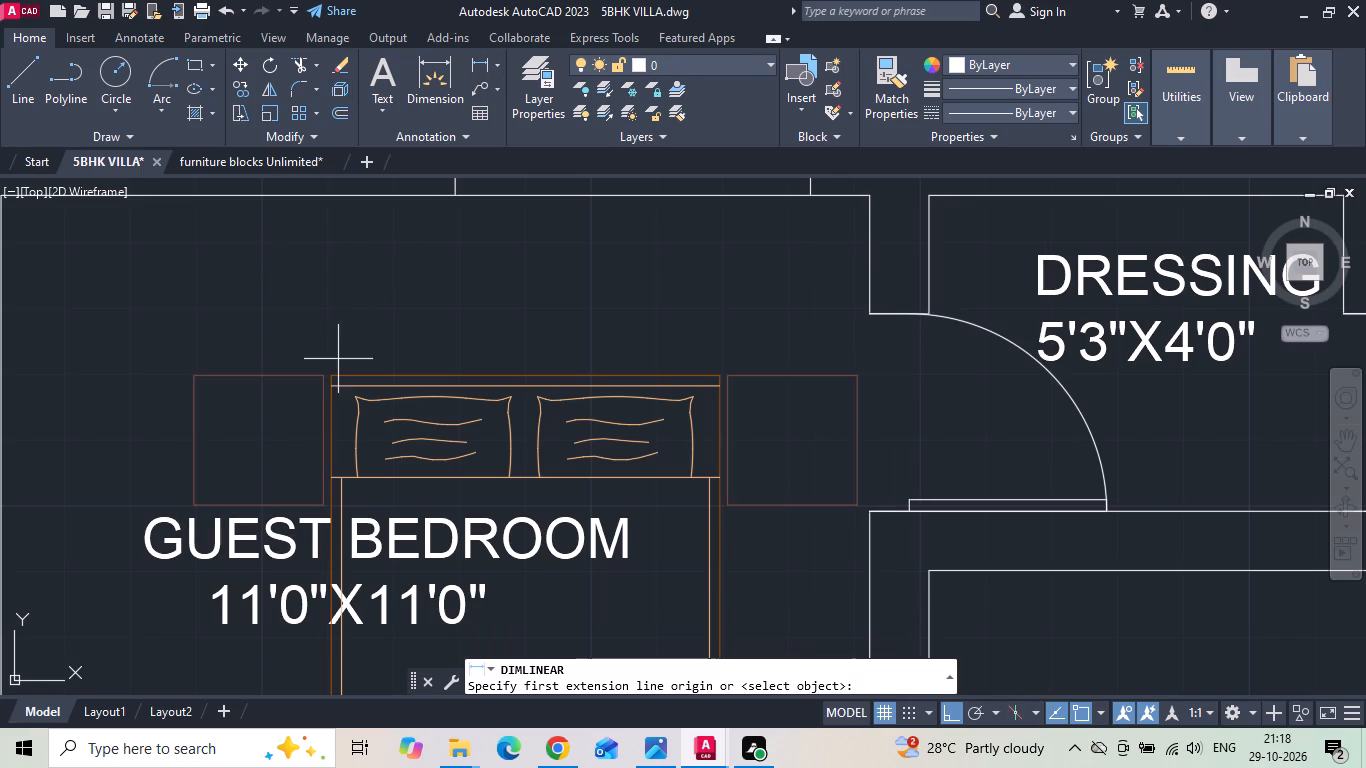
left_click(320, 371)
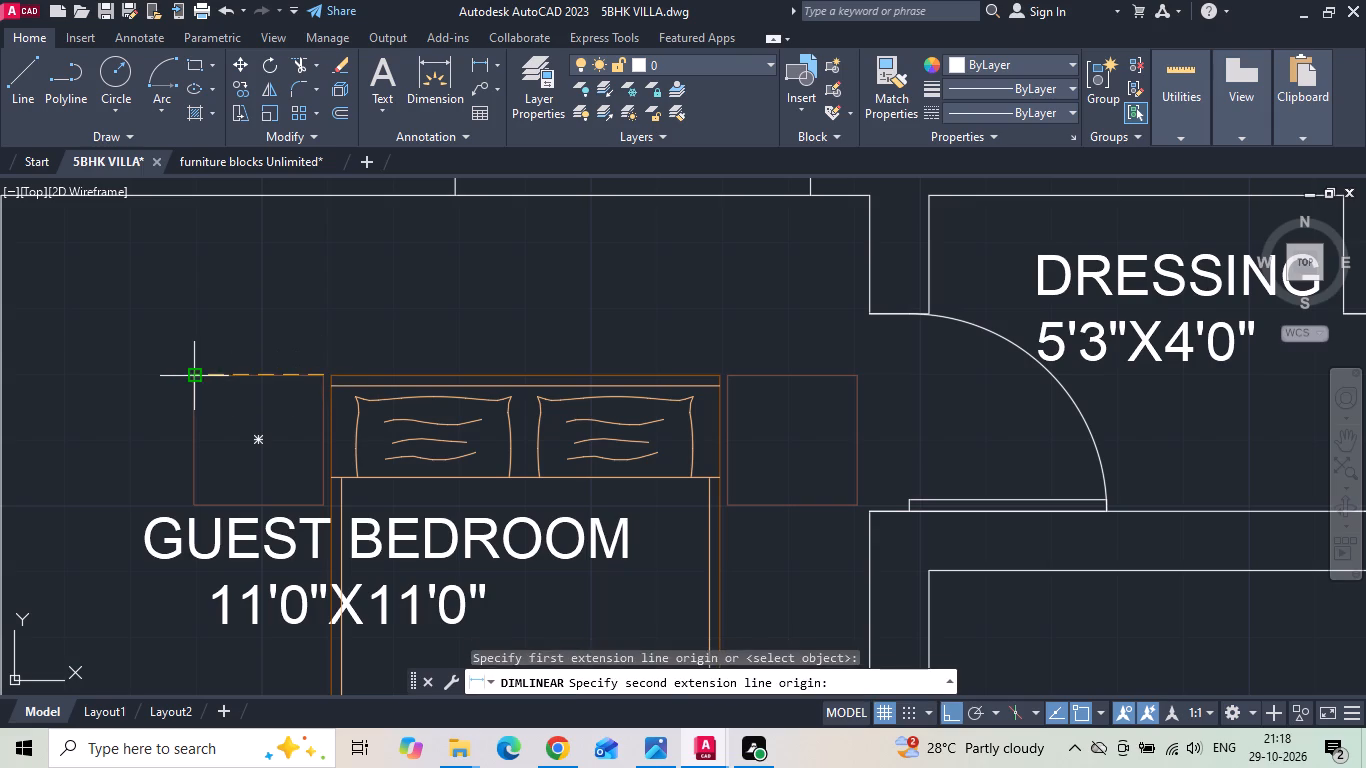
left_click(190, 375)
scroll(192, 372, "down", 1)
key("Escape")
Shrink the left bedside table by stretching its bottom edge up 7.7" and its outer edge 7.7" towards the bed.
left_click(222, 458)
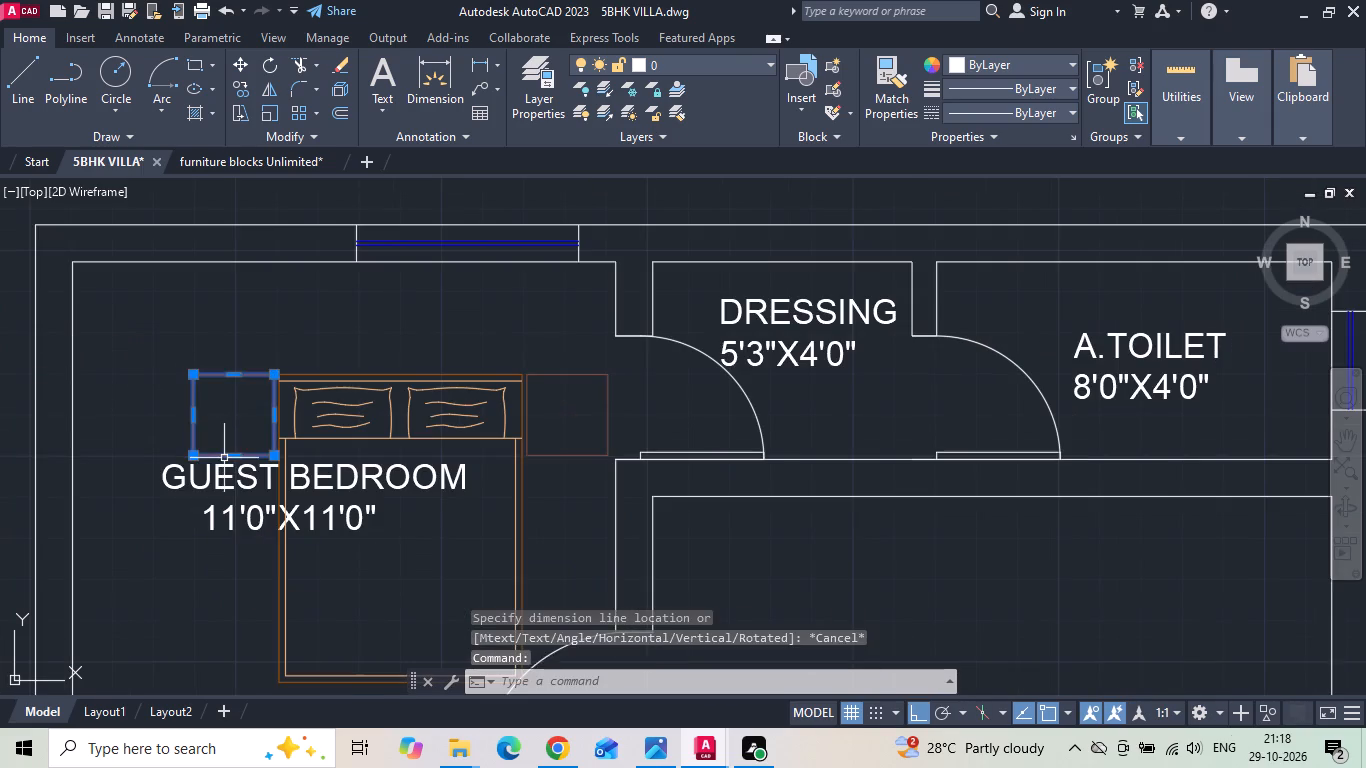
scroll(224, 458, "up", 2)
left_click(241, 456)
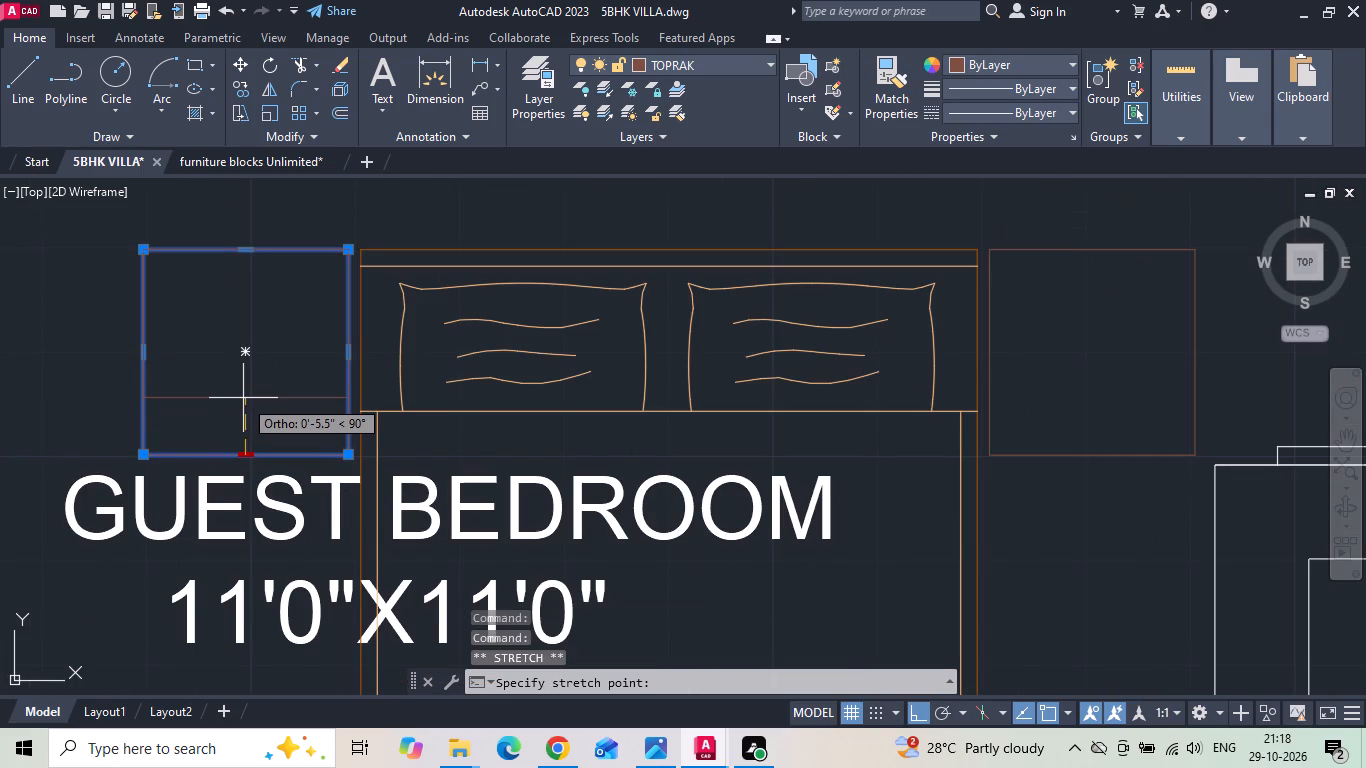
type("7.7")
key("Return")
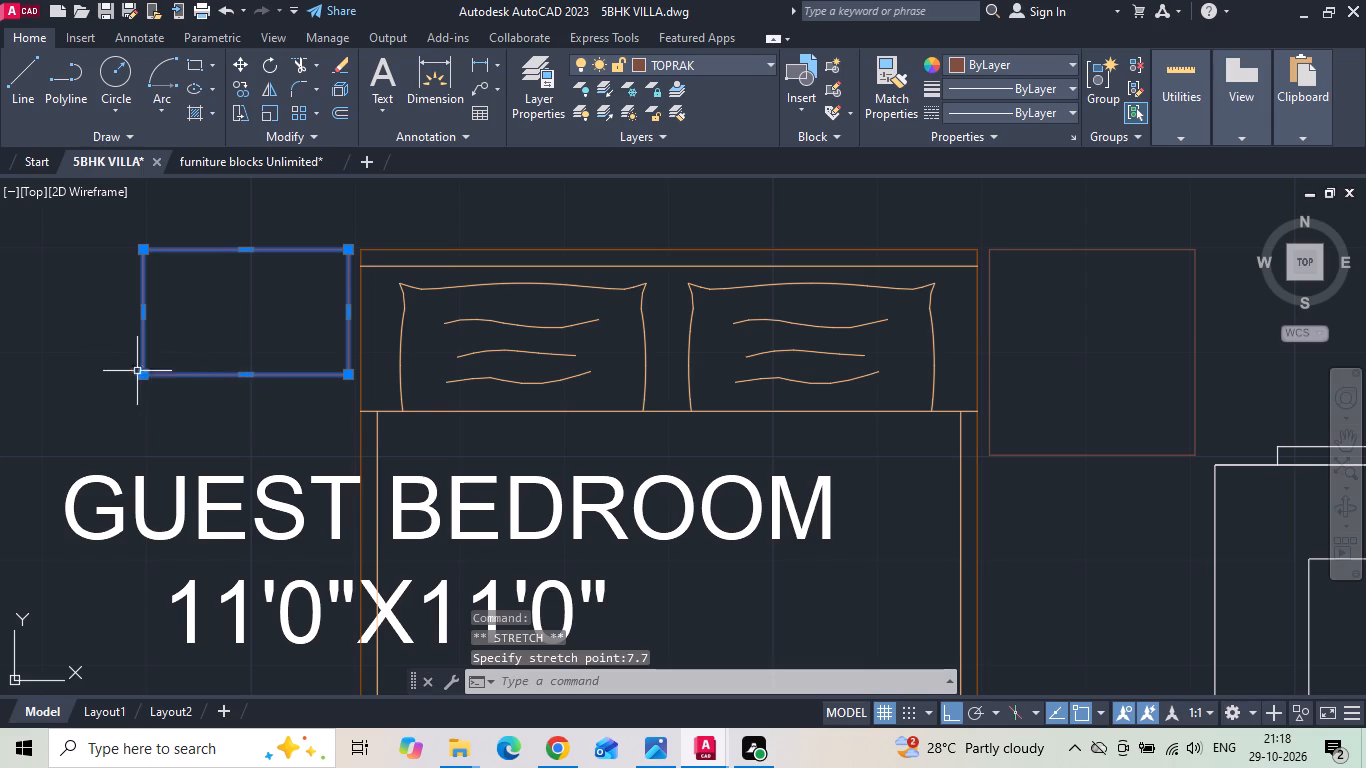
left_click_drag(140, 311, 150, 317)
type("7.7")
key("Return")
key("Escape")
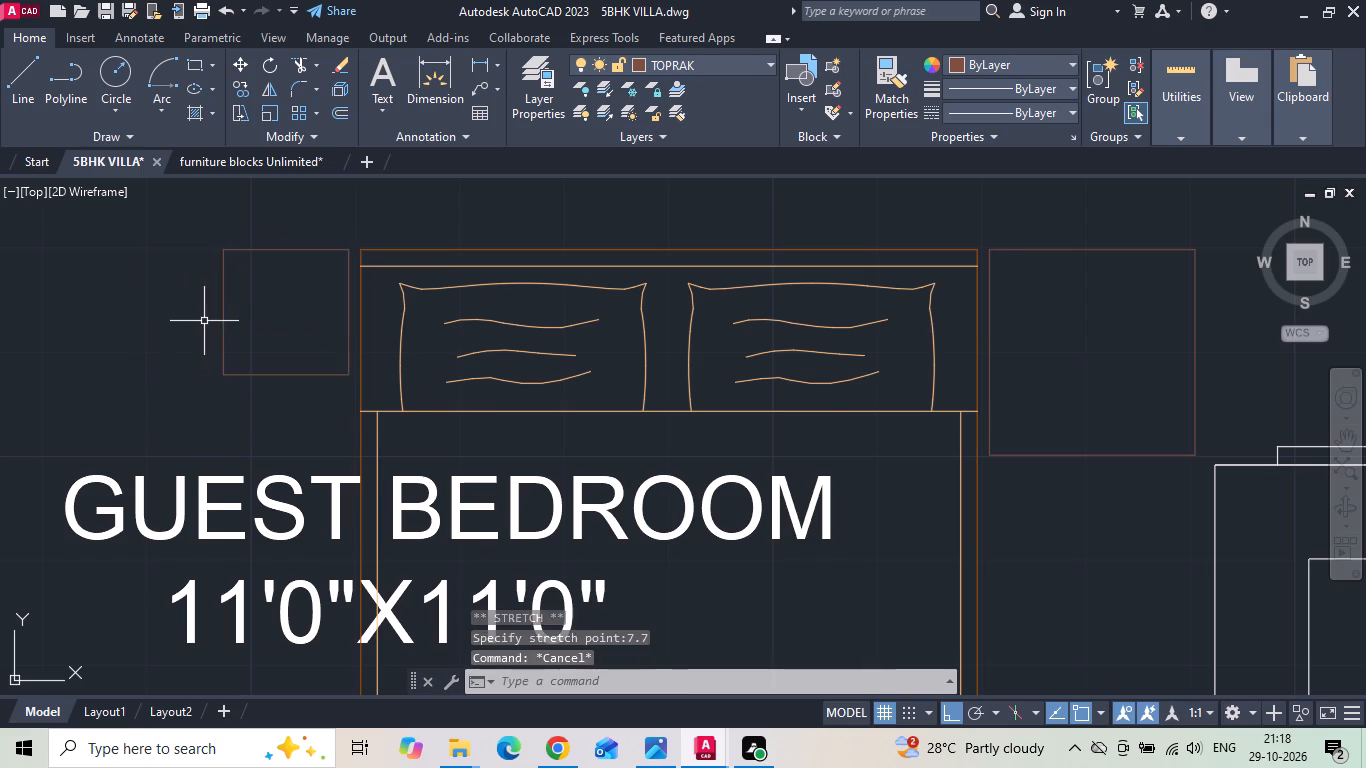
Shrink the right bedside table by stretching its bottom edge up 7.7" and its outer edge 7.7" towards the bed.
scroll(204, 321, "down", 1)
left_click(739, 273)
left_click(735, 287)
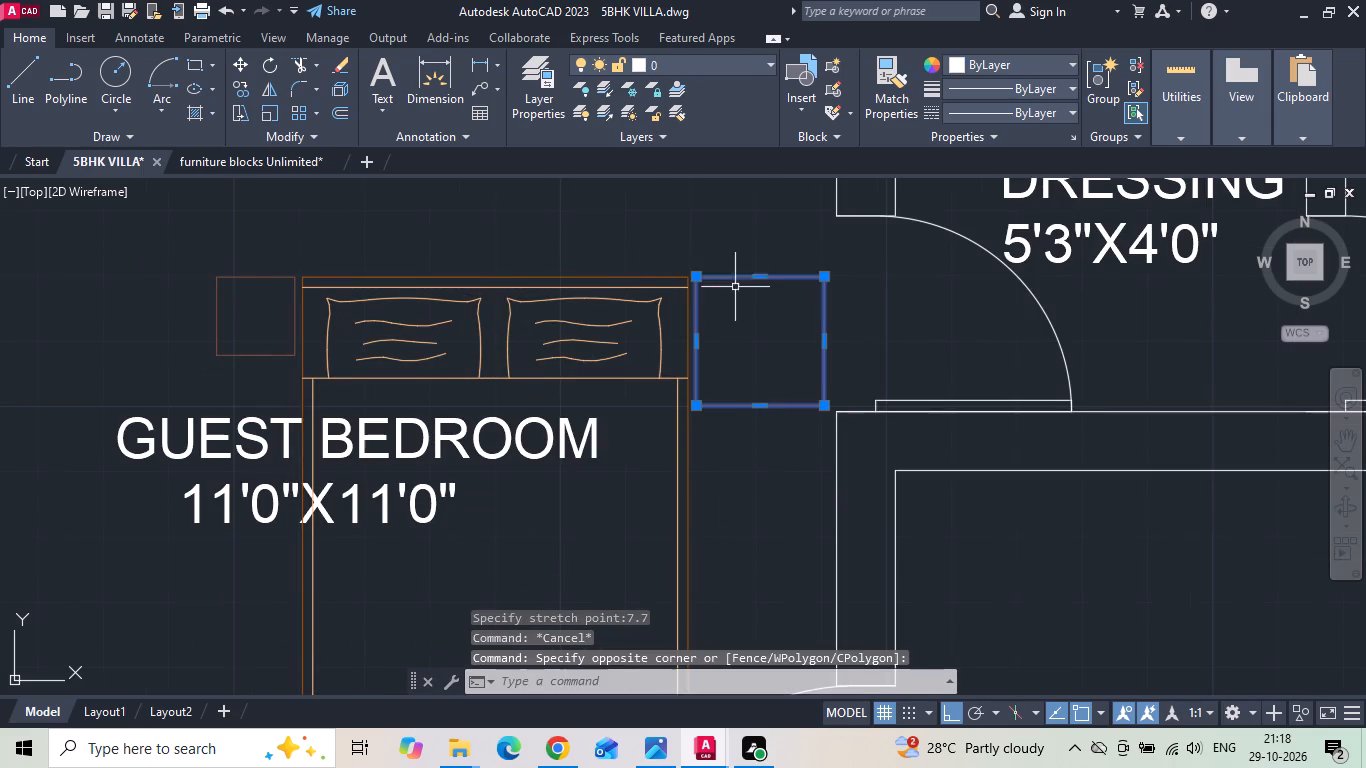
left_click(759, 409)
type("7.7")
key("Return")
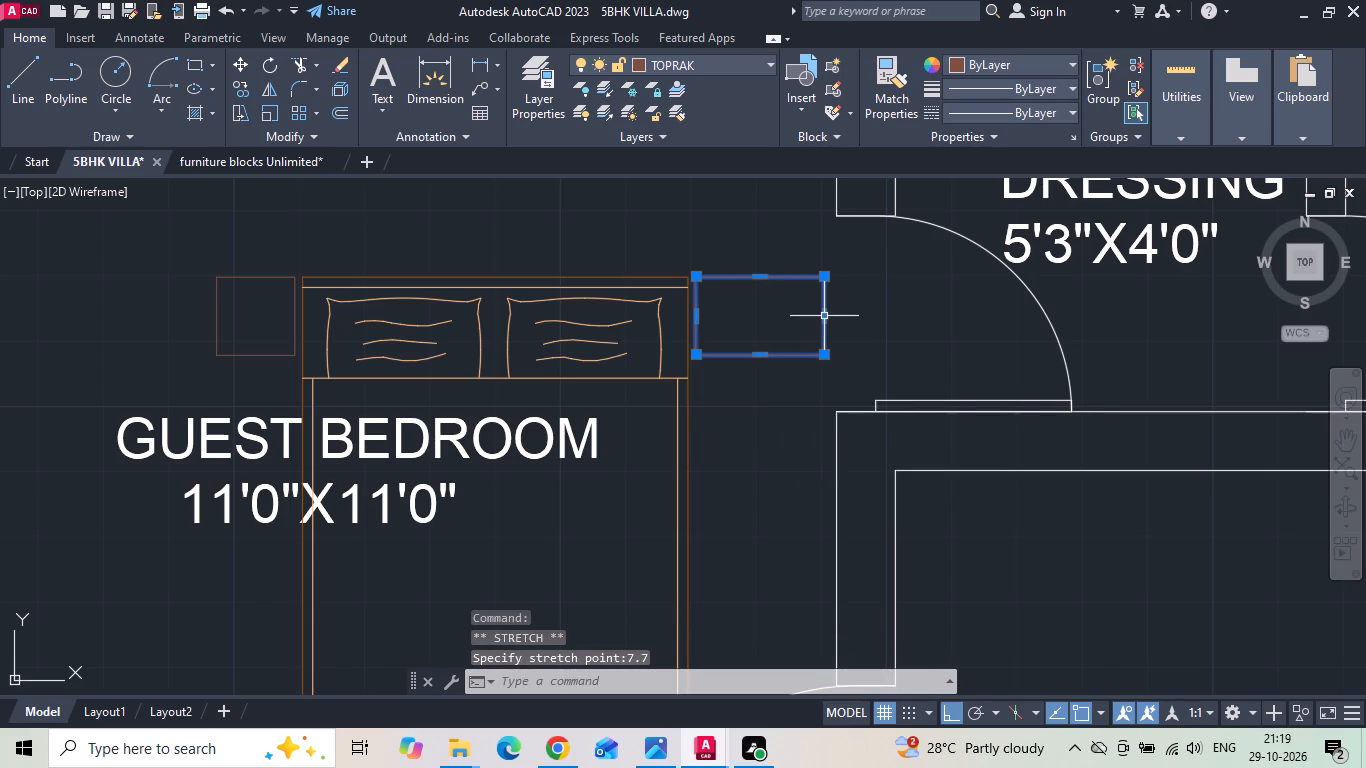
left_click_drag(824, 317, 810, 321)
type("7.")
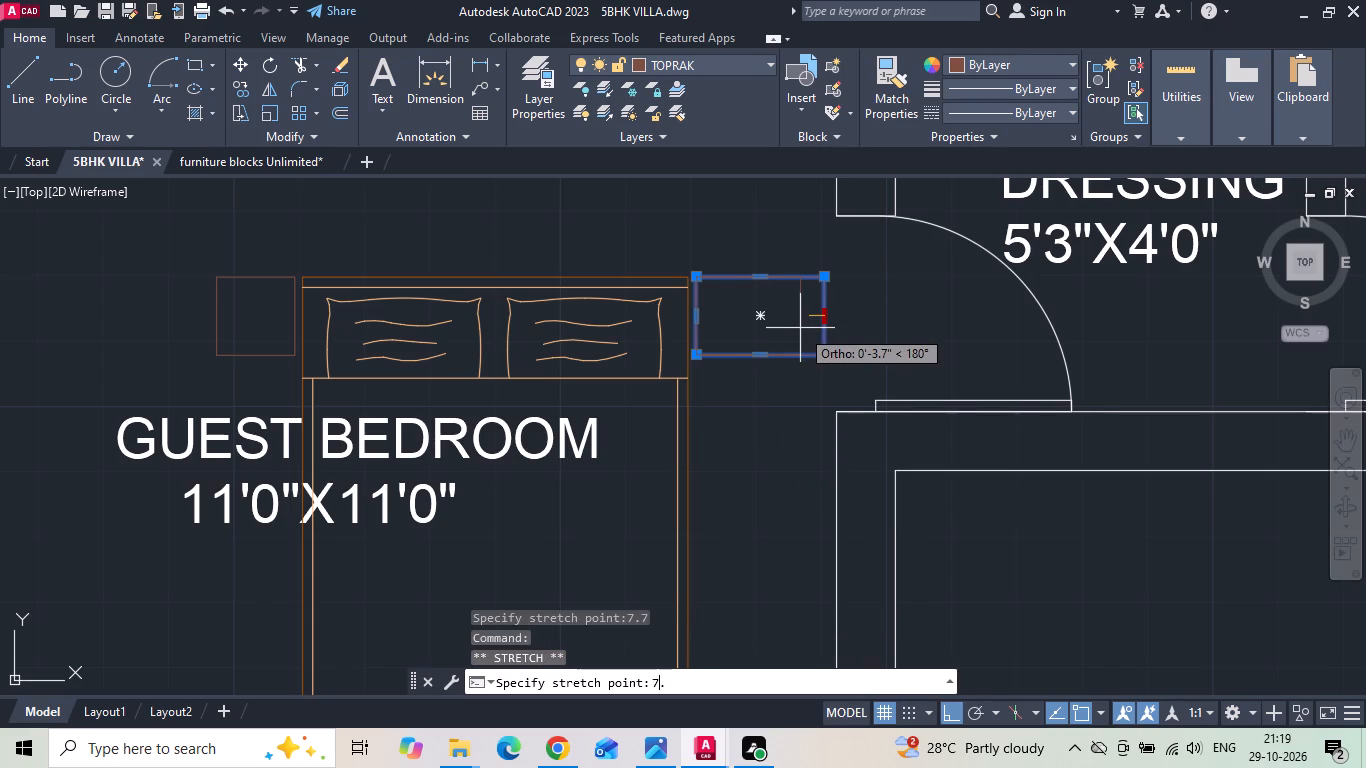
key("7")
key("Return")
key("Escape")
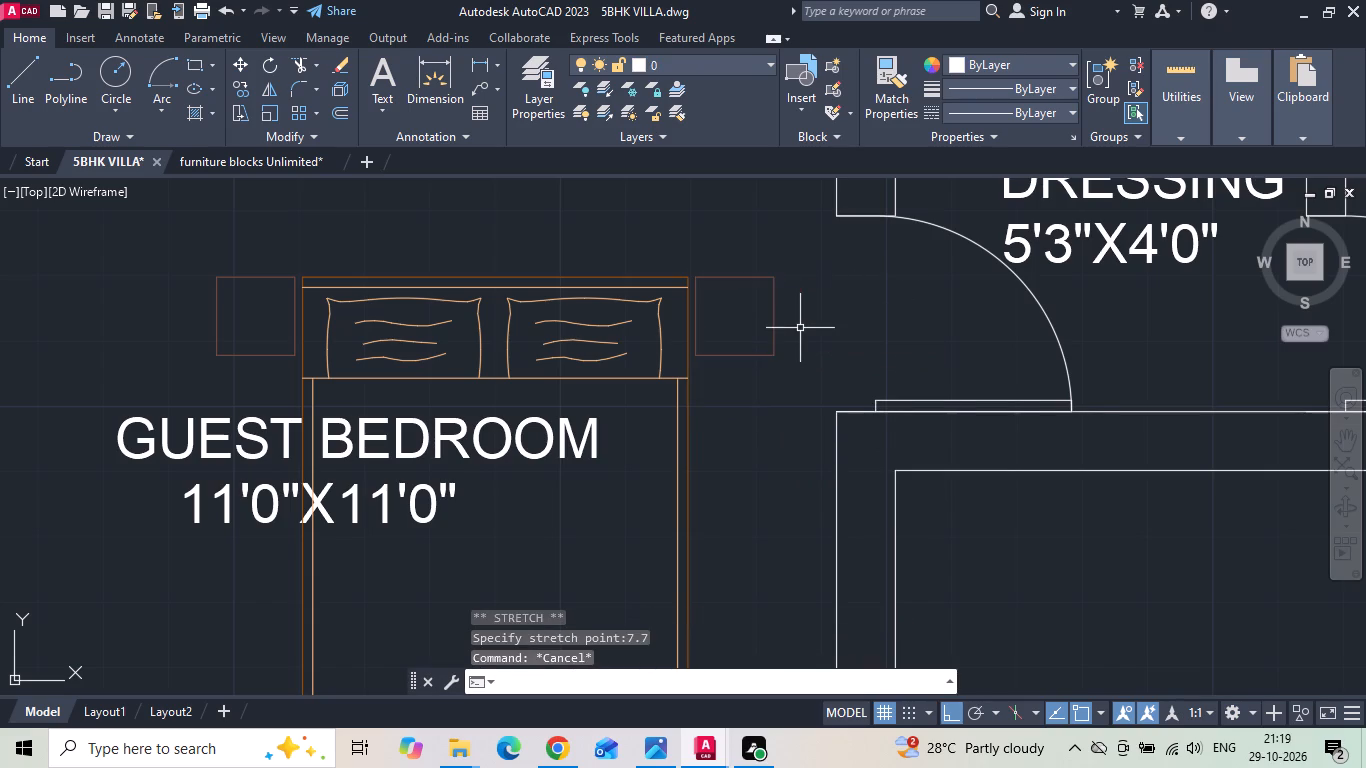
Check the guest bedroom's bed and bedside tables against the reference ground floor plan.
scroll(192, 352, "down", 3)
scroll(991, 352, "down", 2)
middle_click_drag(1143, 363, 1016, 392)
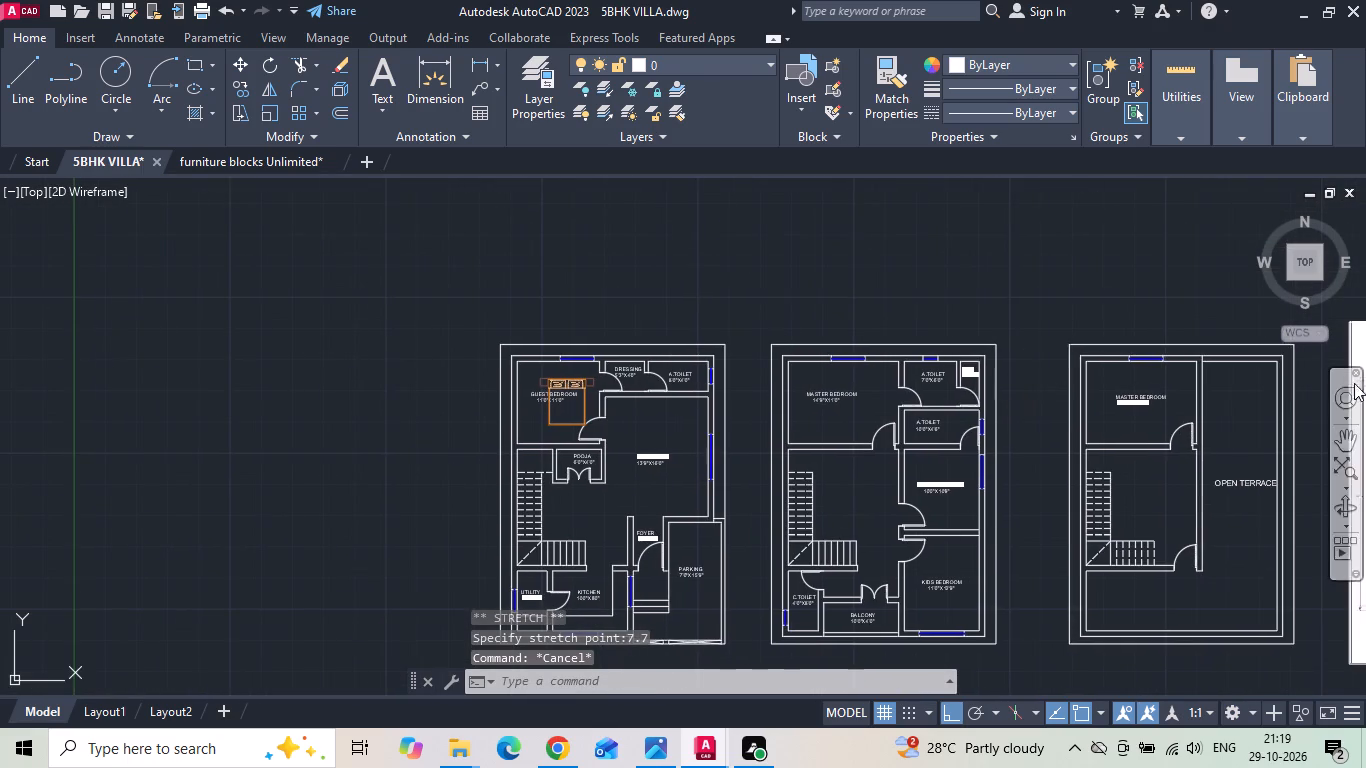
middle_click_drag(1304, 403, 916, 424)
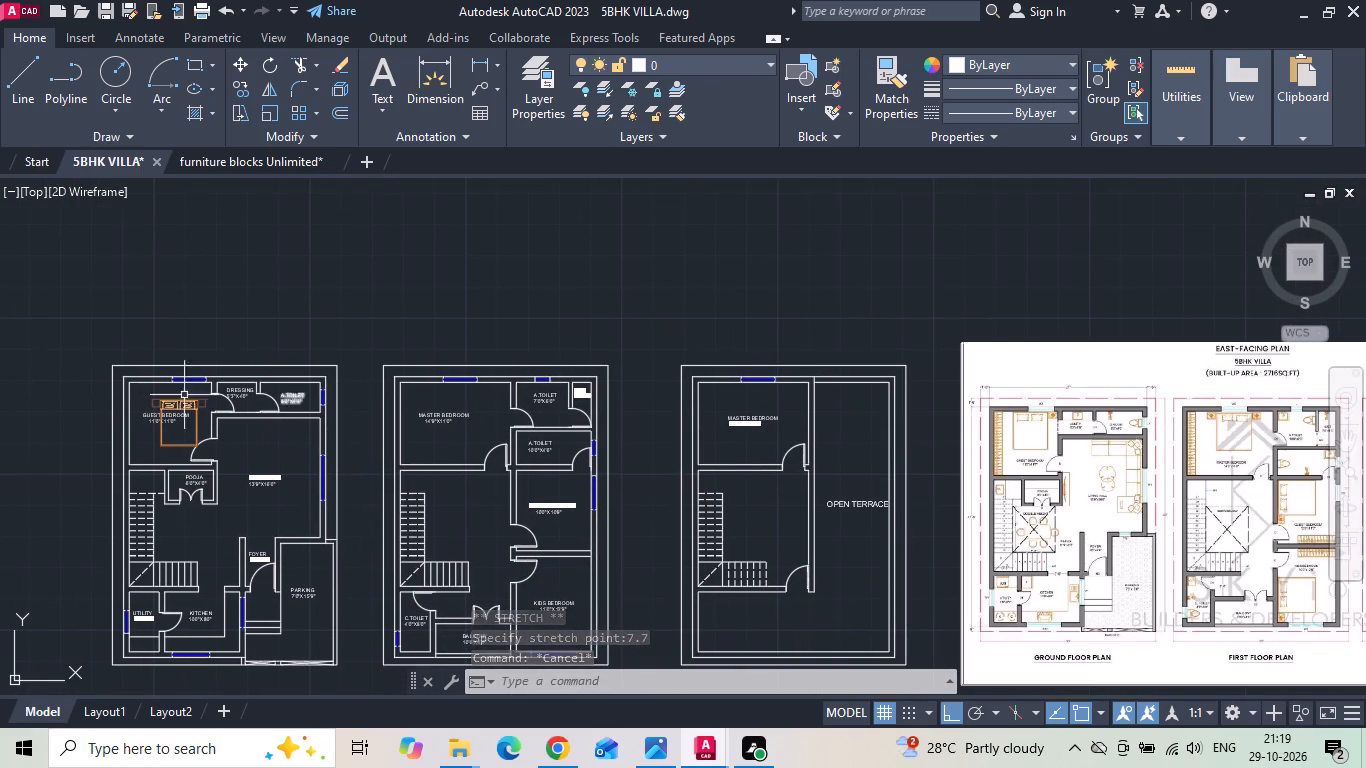
scroll(133, 426, "up", 4)
scroll(279, 297, "up", 2)
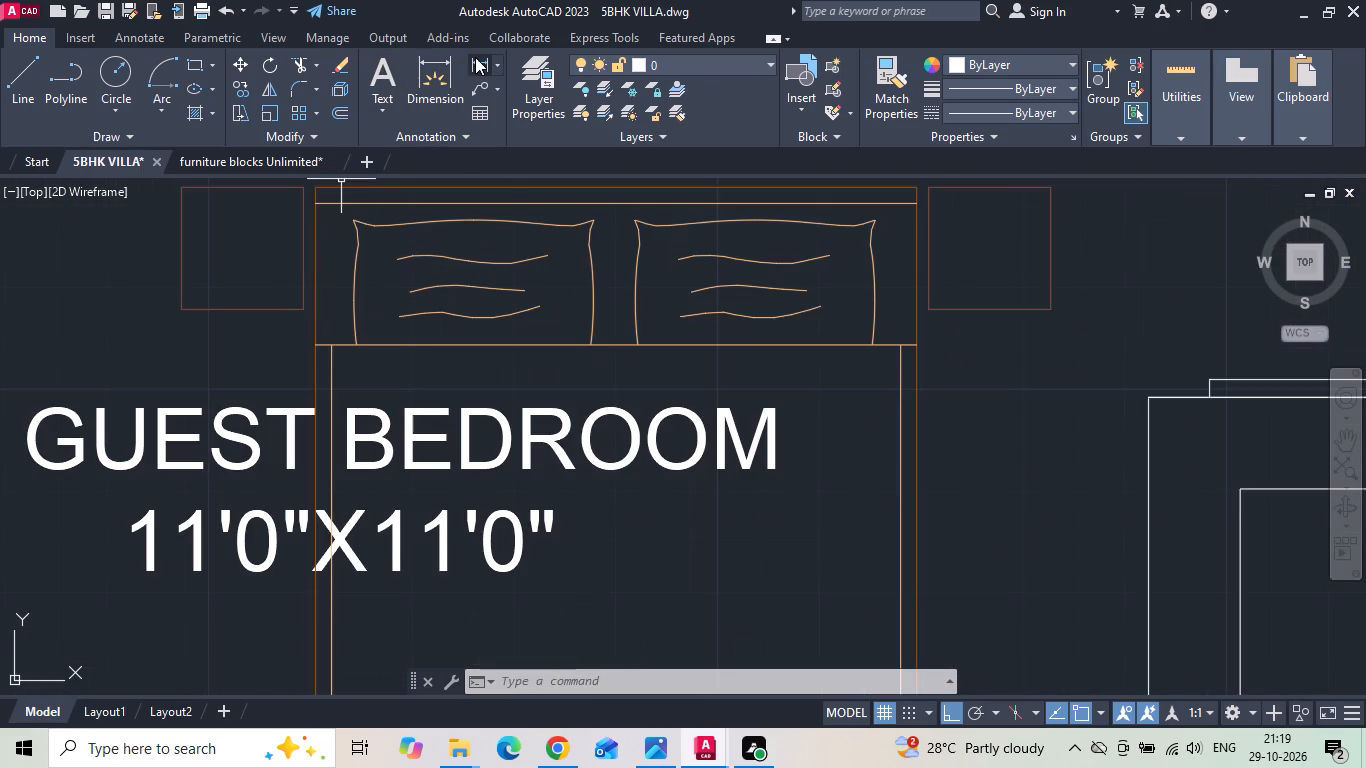
Check the depth of the guest bedroom bed's pillow section with a linear dimension, without placing the dimension.
left_click(475, 57)
left_click(334, 341)
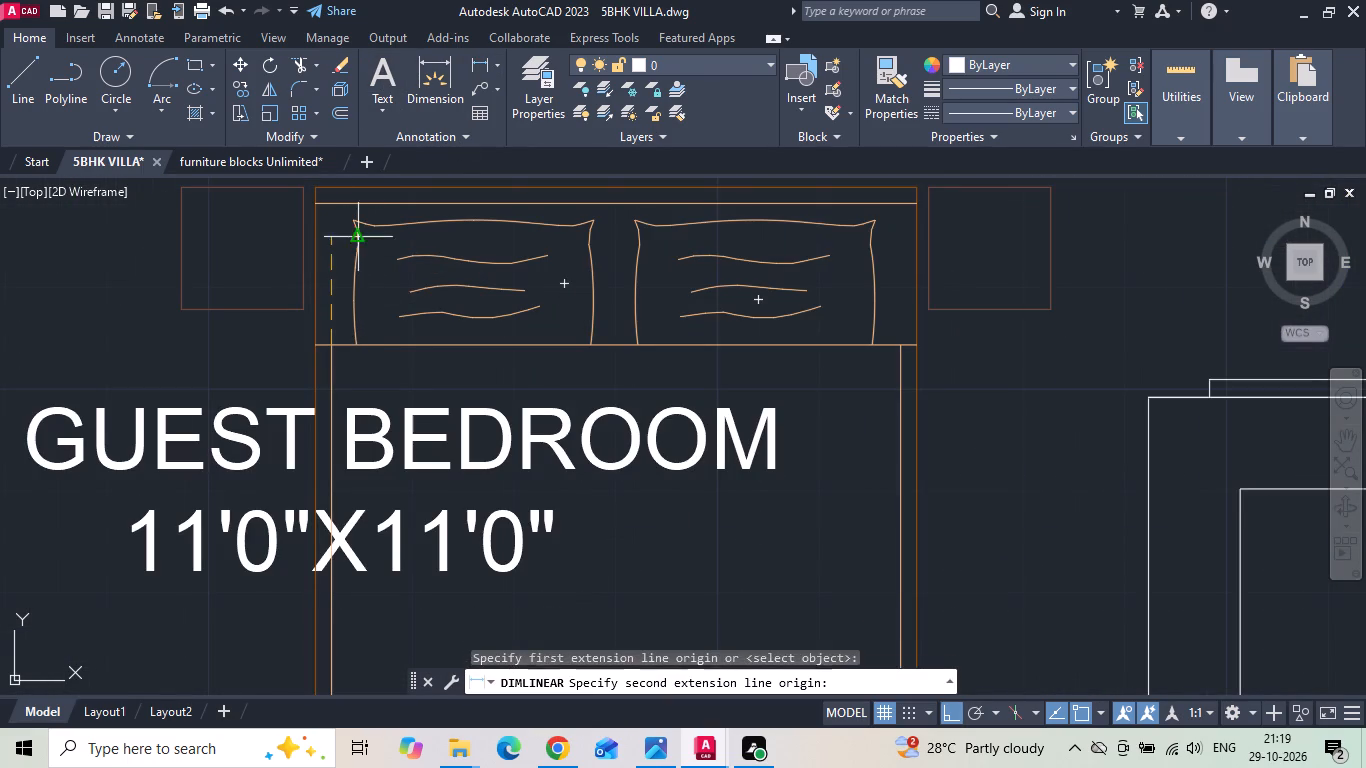
left_click(338, 188)
scroll(335, 218, "down", 3)
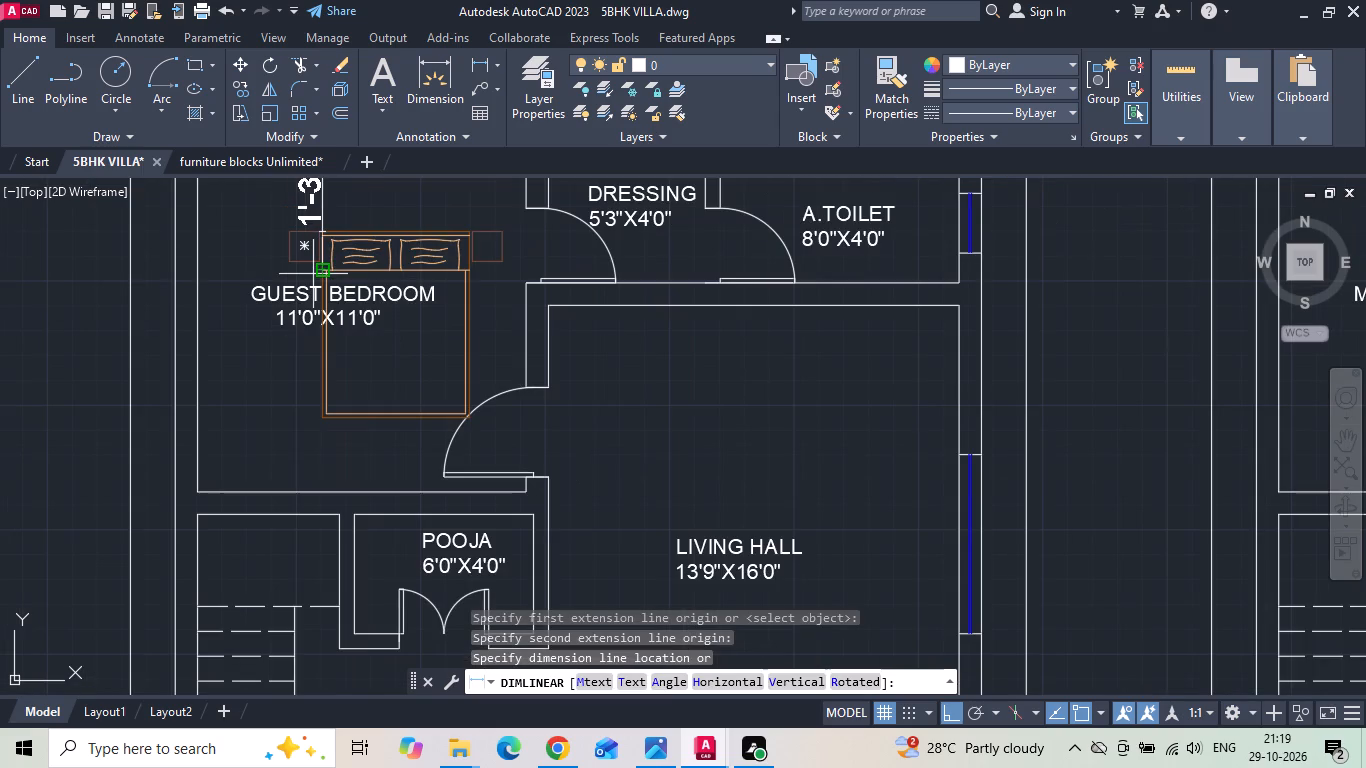
key("Escape")
Enlarge the left bedside table by stretching its bottom edge down 3" and its outer edge 3" away from the bed.
scroll(297, 253, "up", 3)
left_click_drag(320, 284, 317, 297)
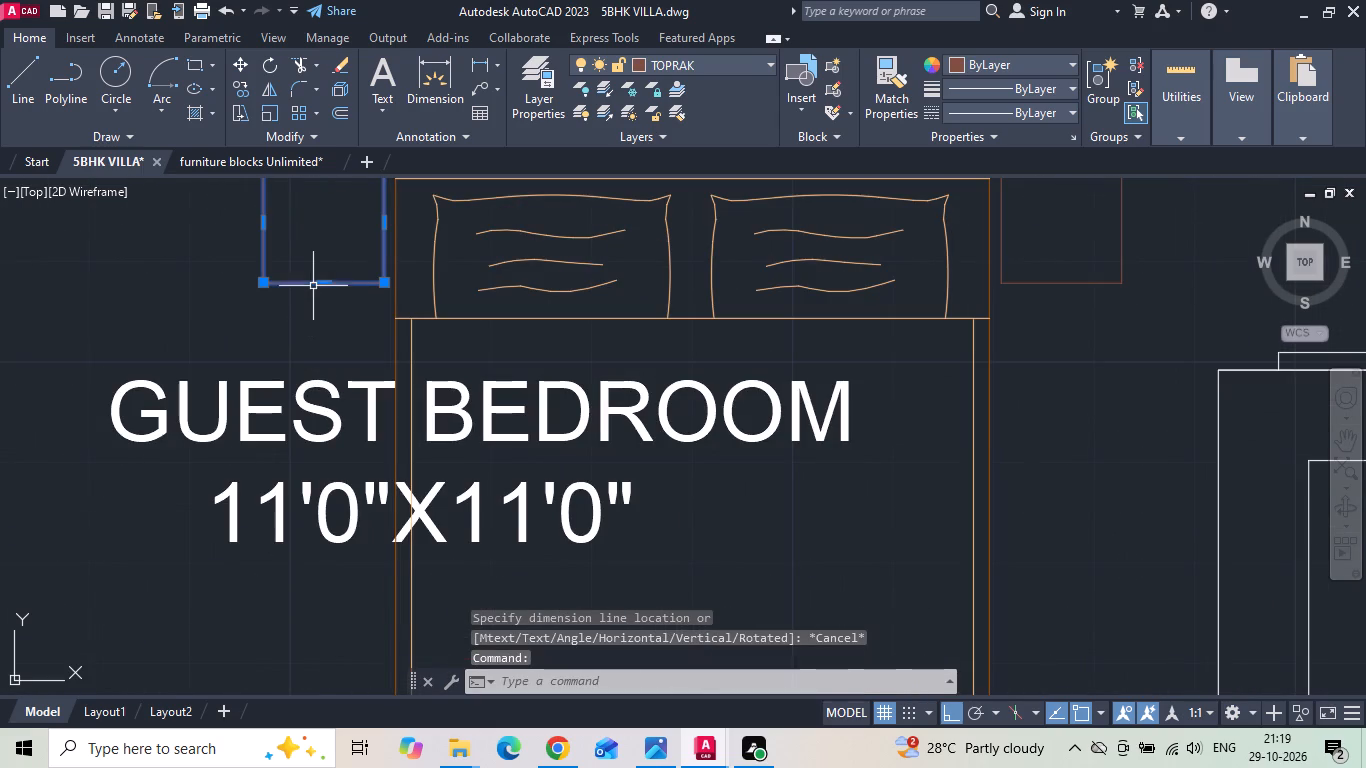
left_click(321, 284)
type("3")
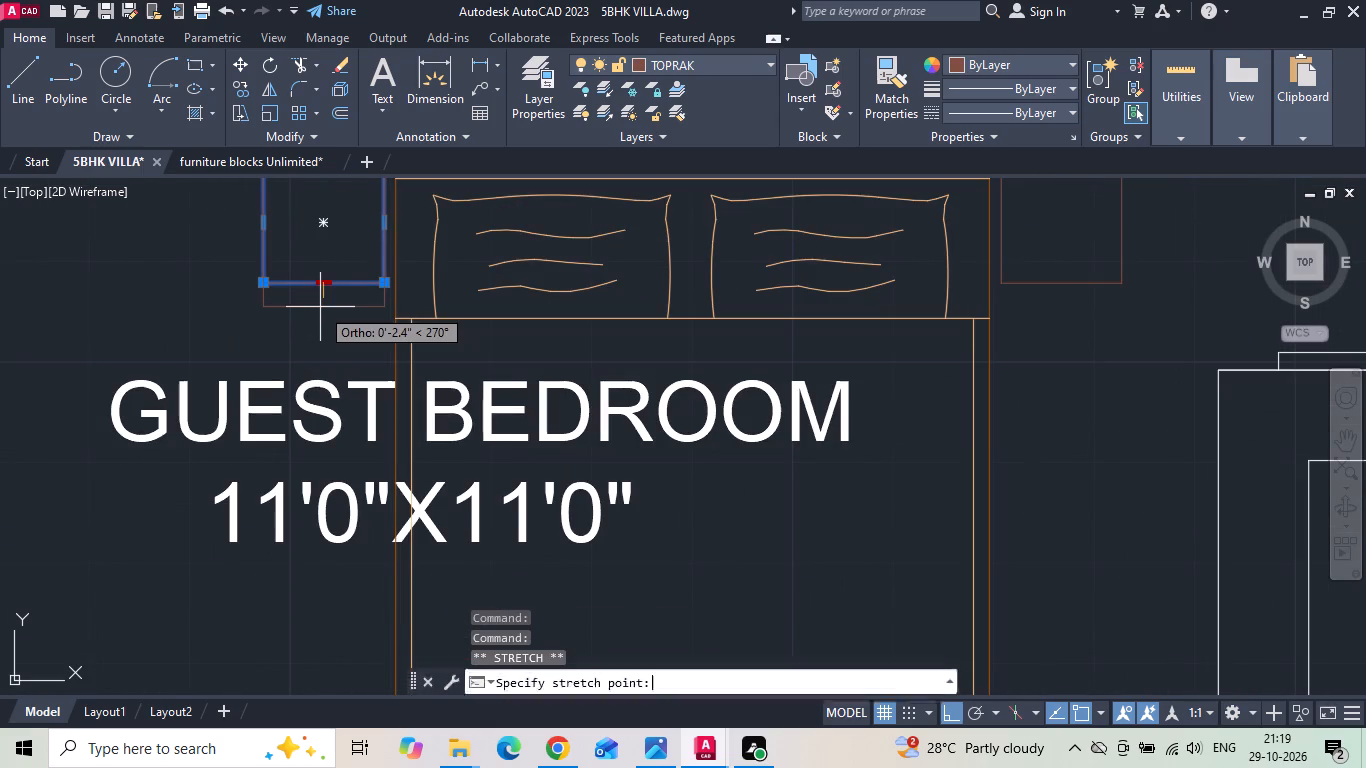
key("space")
left_click(264, 246)
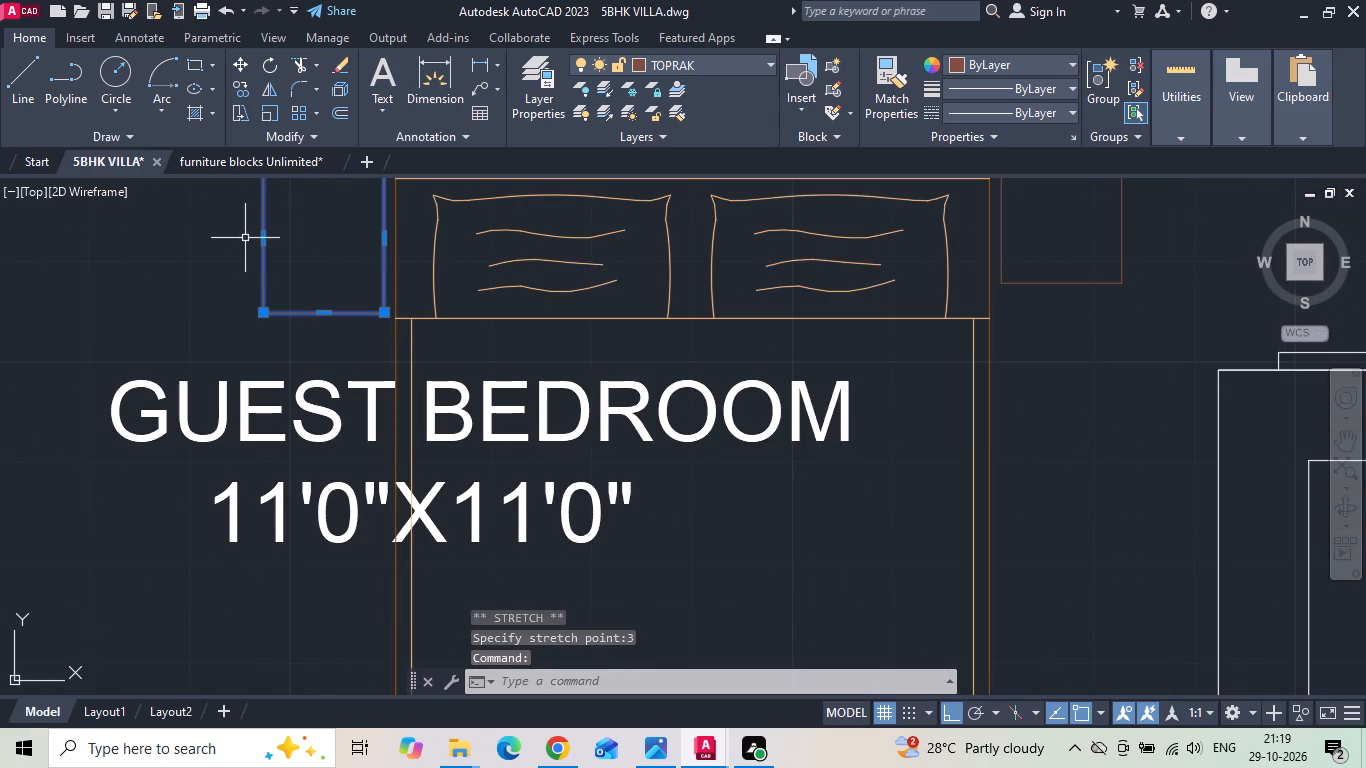
left_click_drag(264, 240, 233, 246)
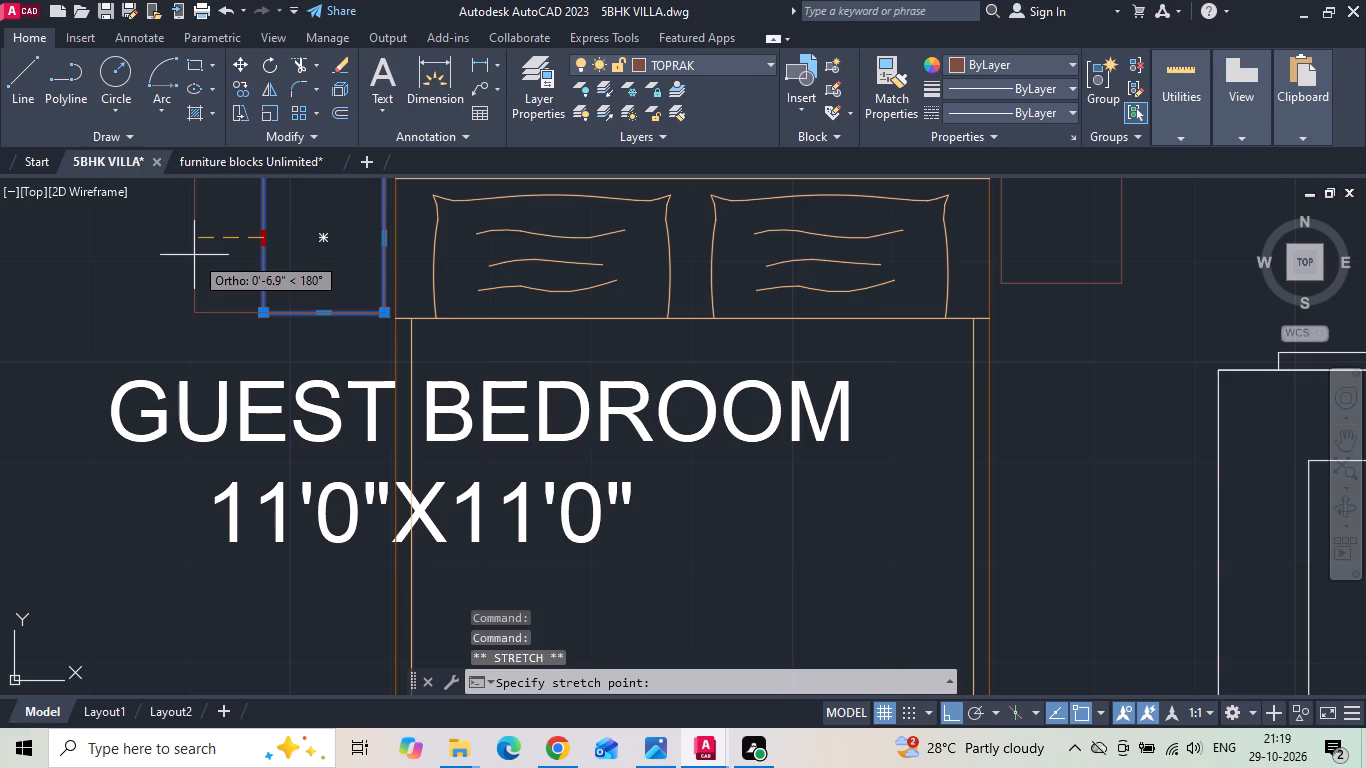
type("3")
key("space")
Enlarge the right bedside table by stretching its bottom edge down 3" and its outer edge 3" away from the bed.
scroll(443, 305, "down", 1)
left_click(845, 290)
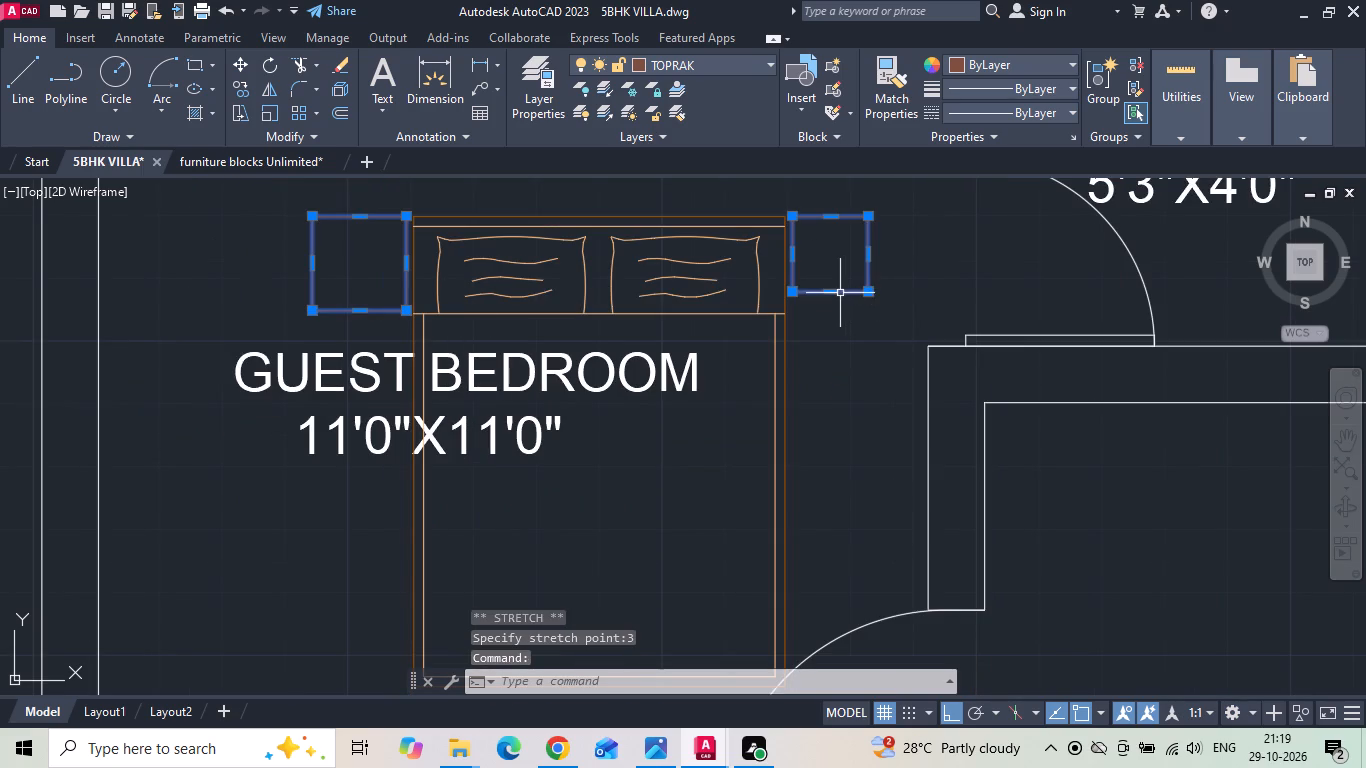
left_click_drag(835, 293, 830, 321)
key("3")
key("space")
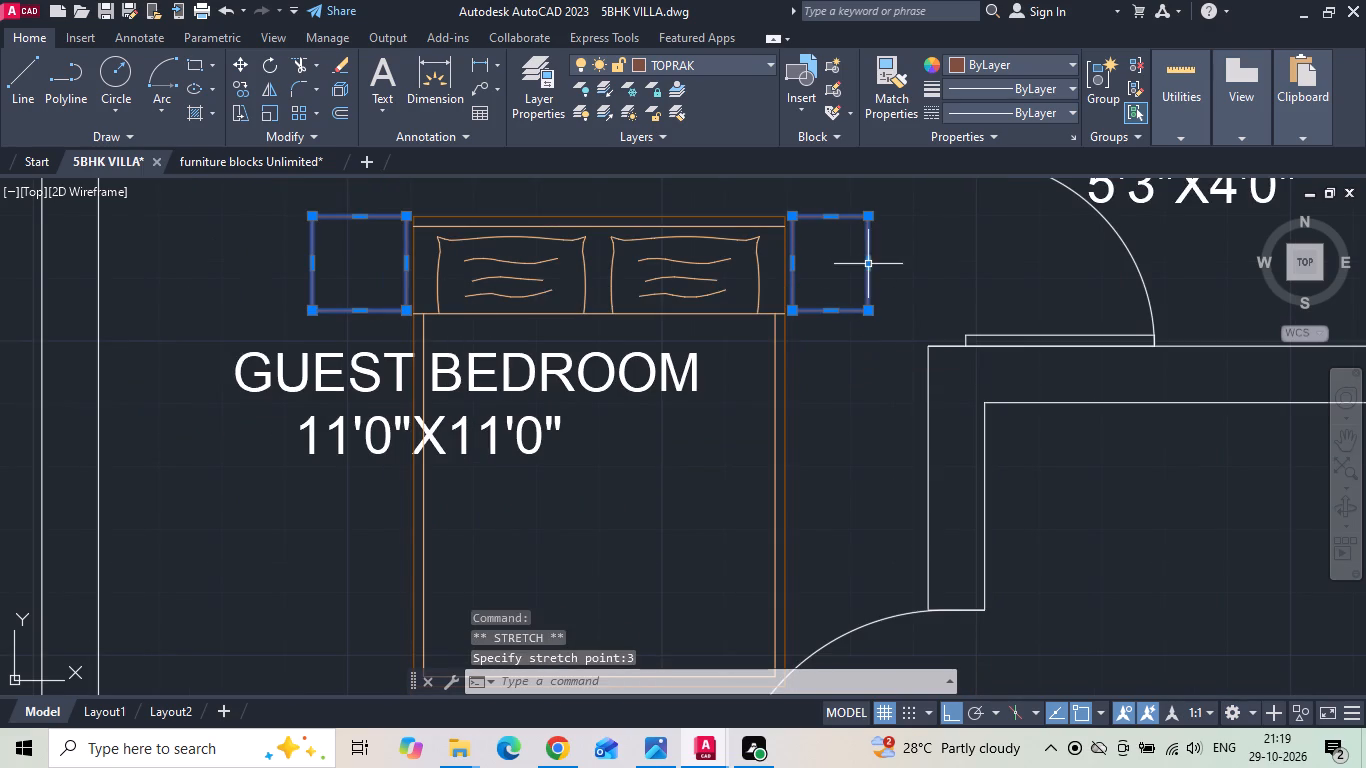
left_click_drag(867, 262, 881, 262)
type("3")
key("space")
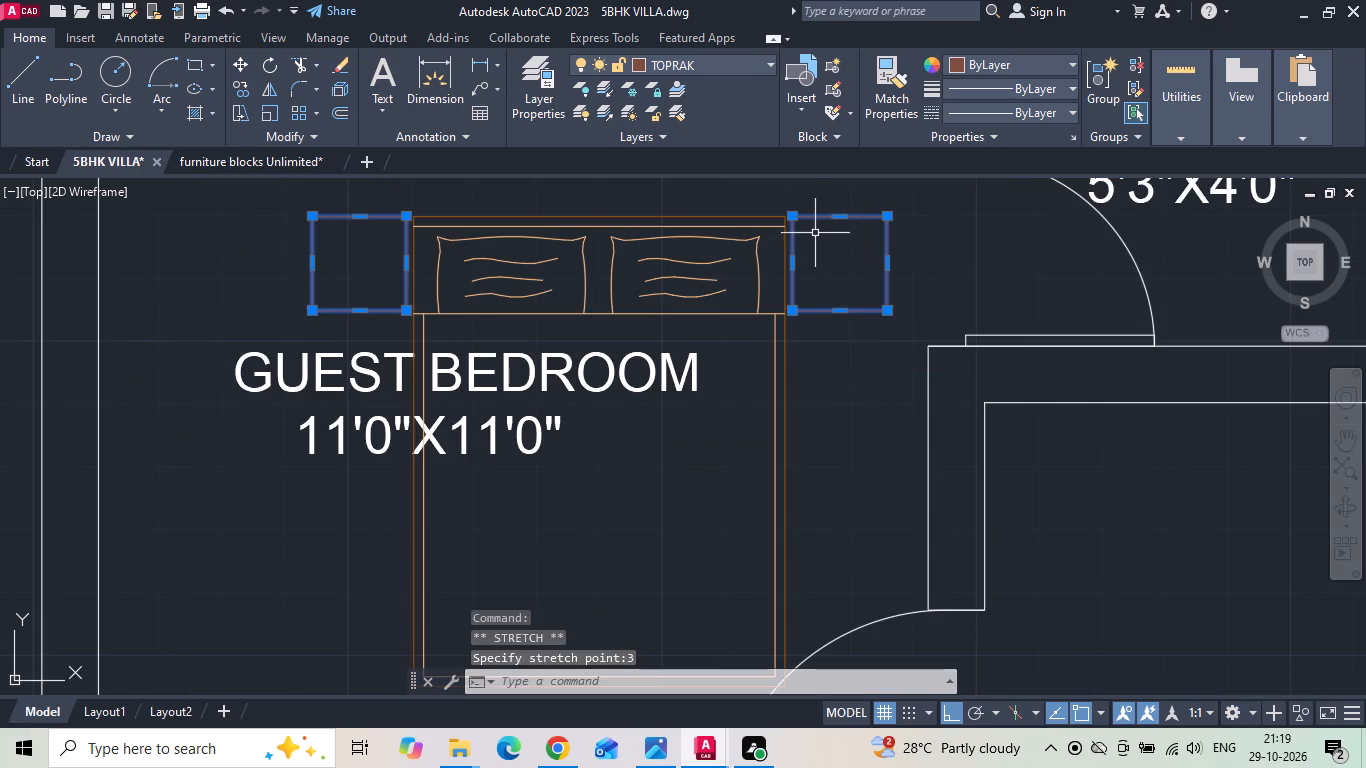
Copy the bed and both bedside tables by the right table's top outer corner into the guest bedroom's top-right inner wall corner.
left_click_drag(811, 251, 793, 262)
left_click(669, 288)
right_click(669, 288)
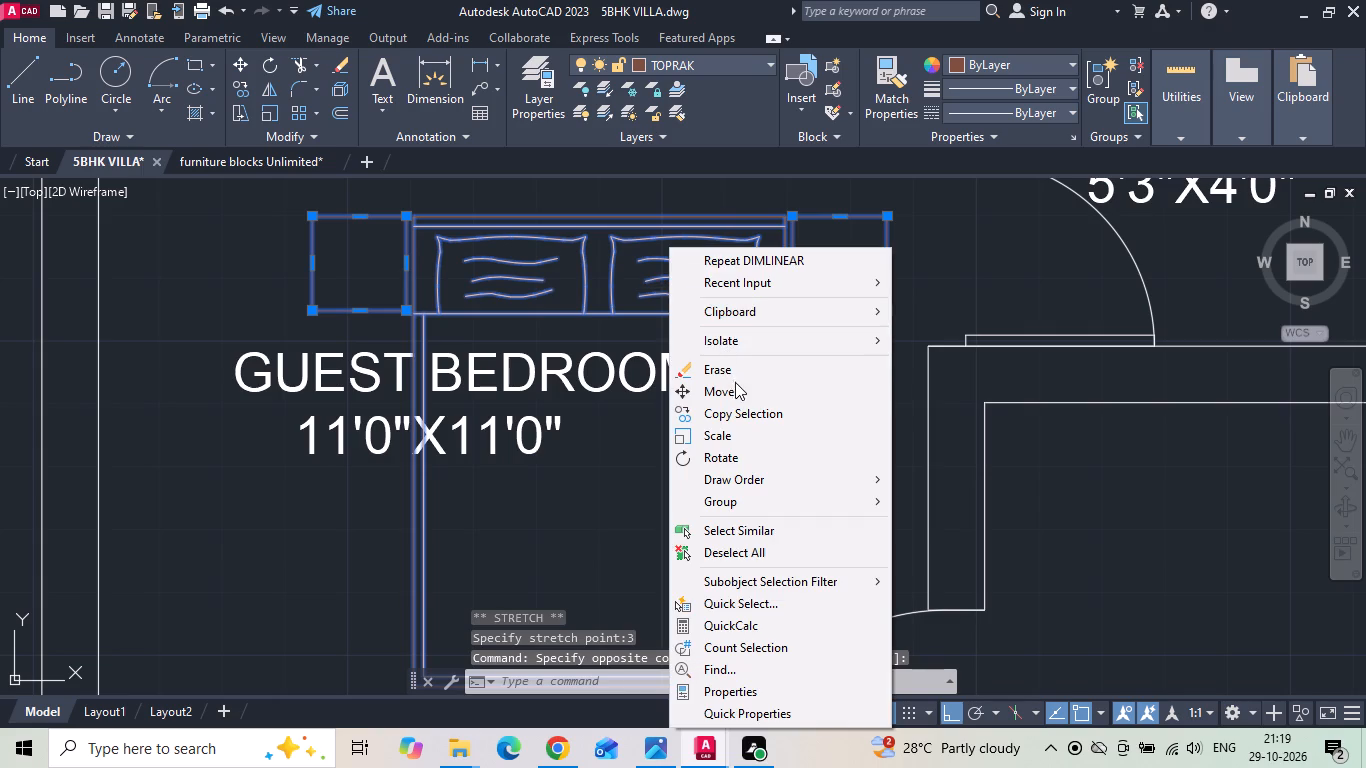
left_click(737, 409)
left_click(889, 212)
middle_click_drag(871, 247, 806, 385)
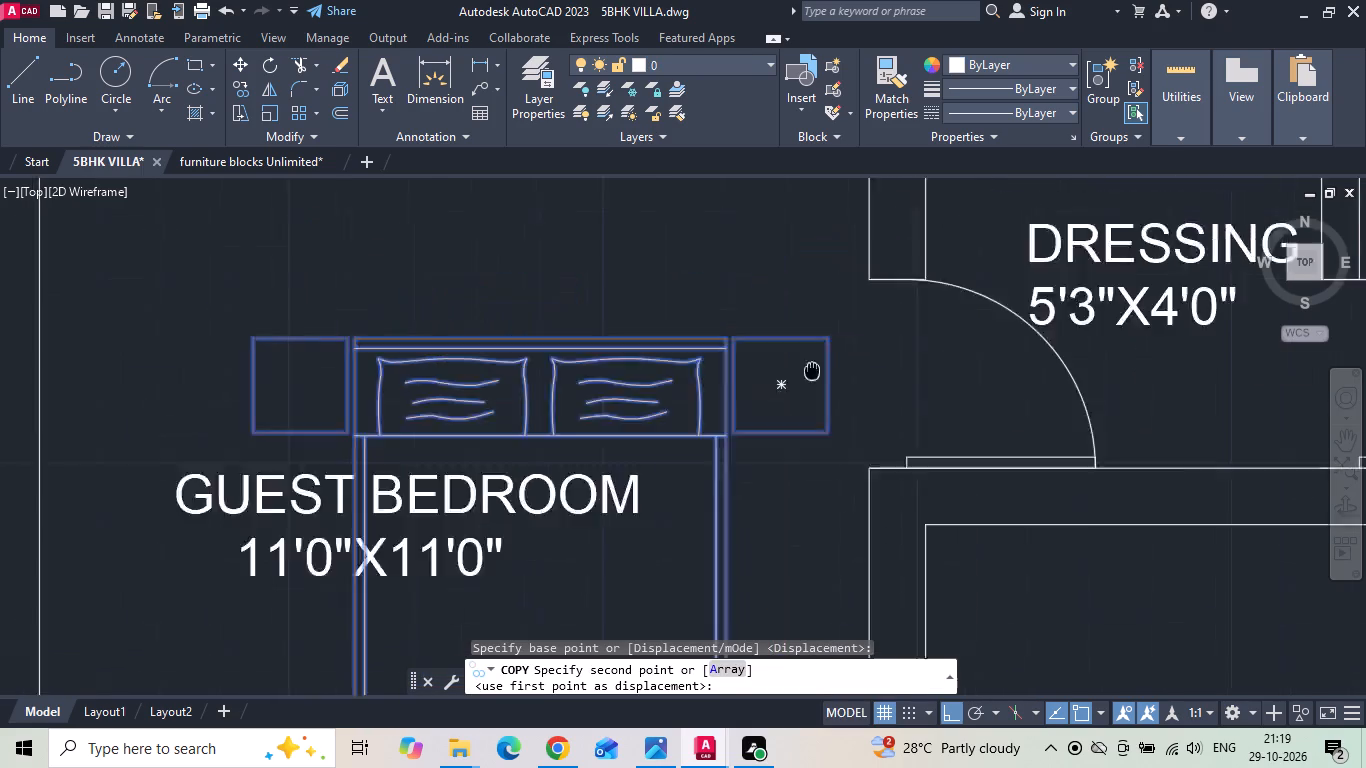
middle_click_drag(806, 385, 785, 426)
left_click(846, 223)
key("Escape")
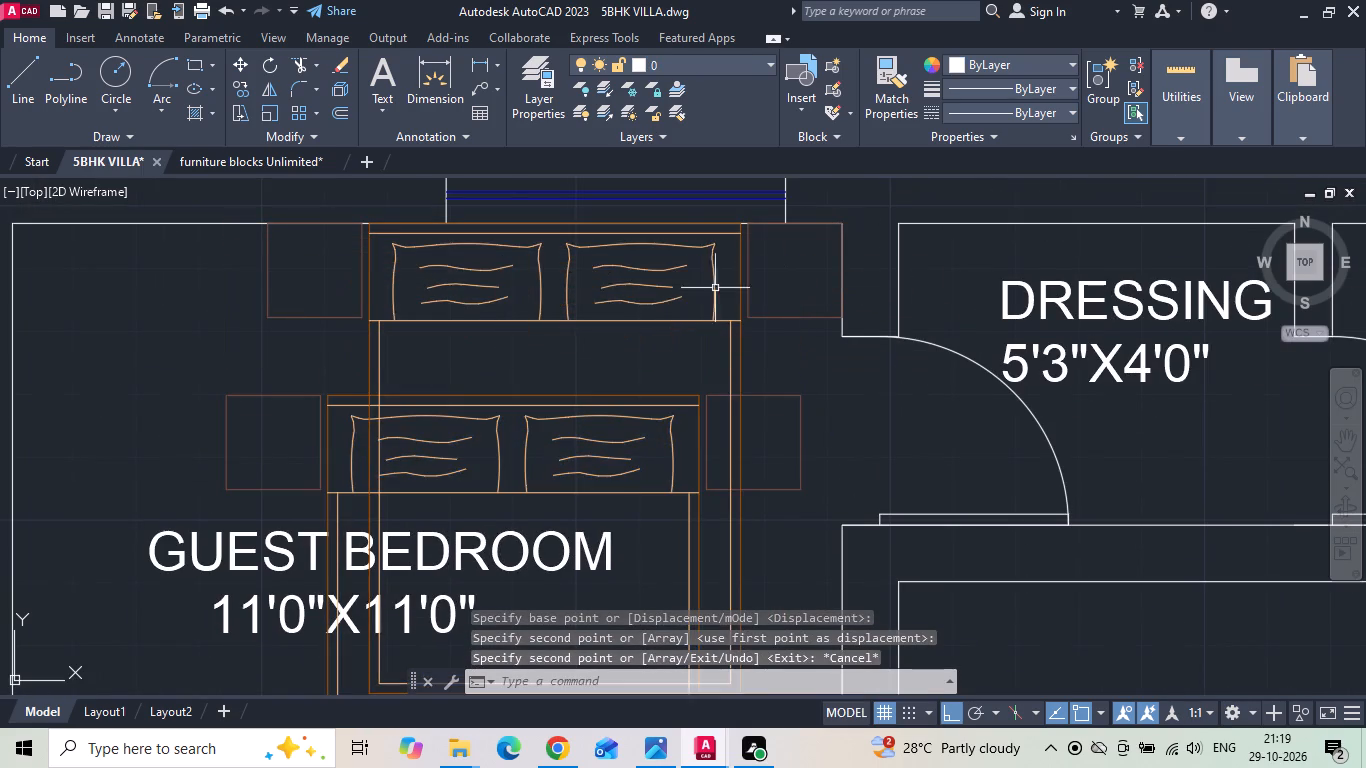
Move the original bed and bedside tables to the first-floor master bedroom, centring the headboard on the window wall.
left_click_drag(331, 374, 282, 440)
left_click(247, 464)
left_click_drag(817, 382, 793, 403)
left_click(763, 429)
right_click(762, 429)
left_click(795, 398)
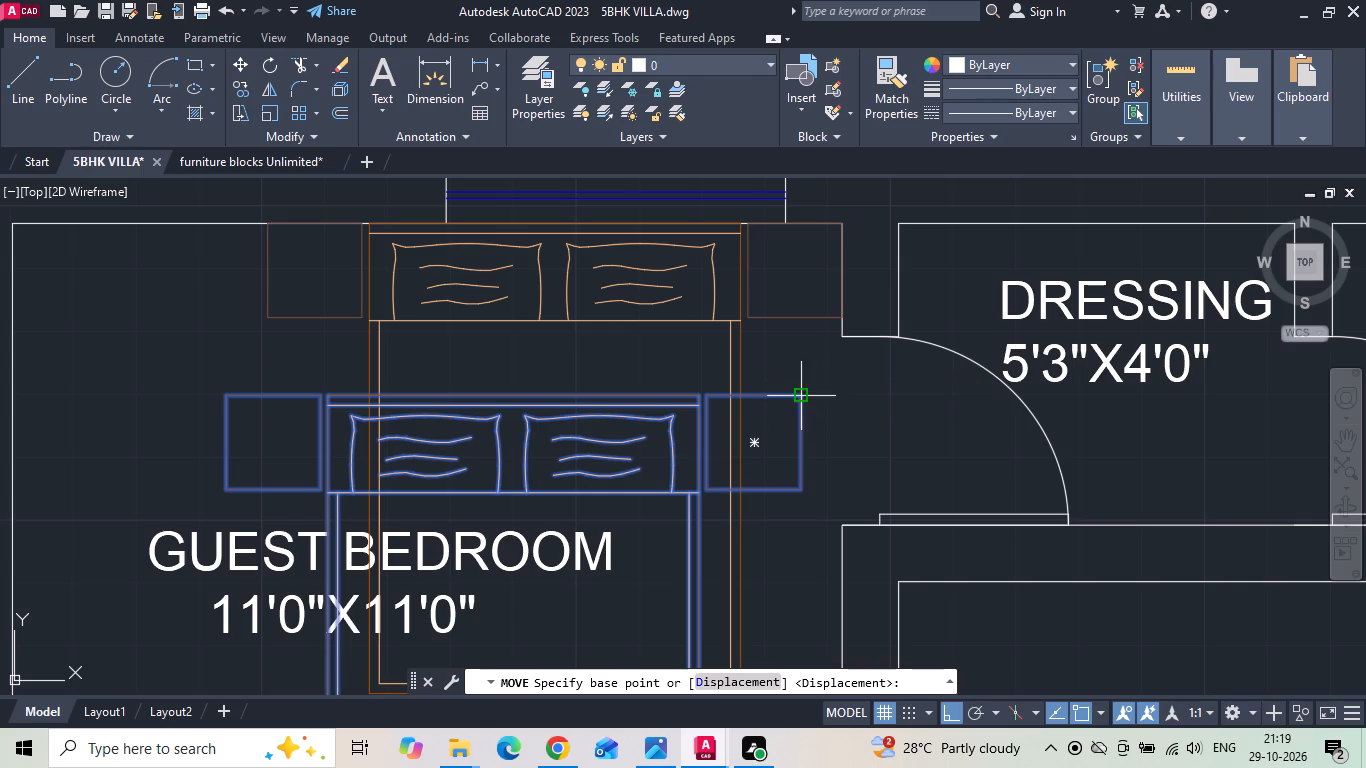
left_click(519, 393)
scroll(462, 383, "down", 4)
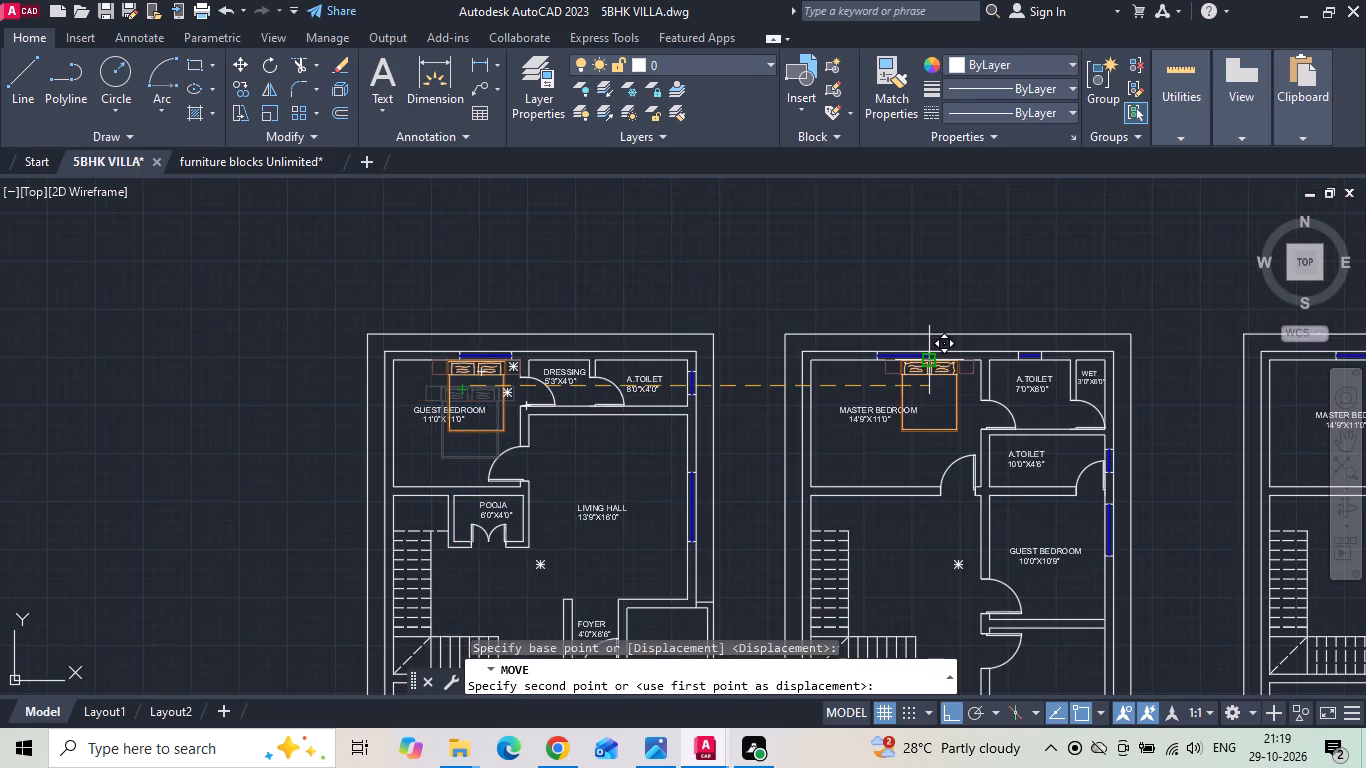
scroll(927, 365, "up", 3)
left_click(789, 333)
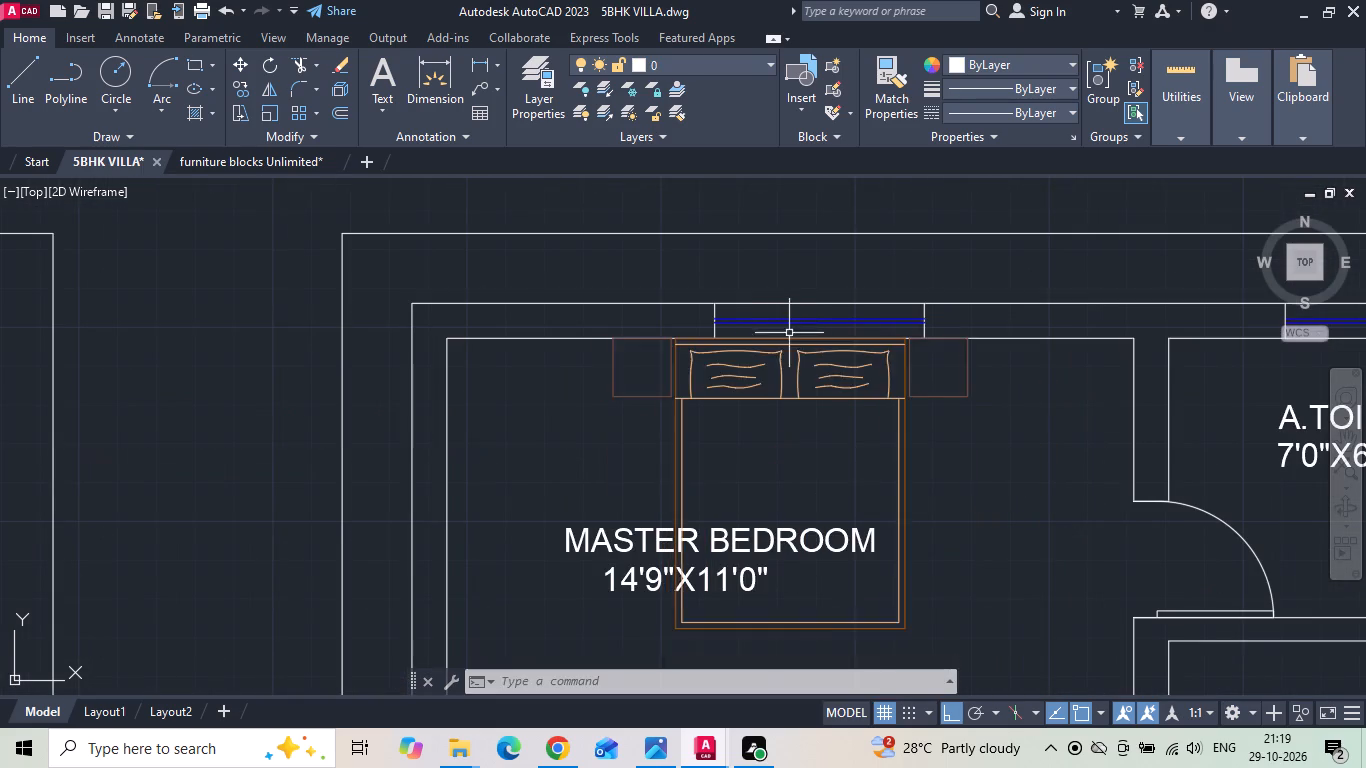
Move the first-floor "MASTER BEDROOM 14'9"X11'0"" label down to just below the bed.
scroll(570, 329, "down", 3)
scroll(661, 364, "up", 1)
left_click(593, 396)
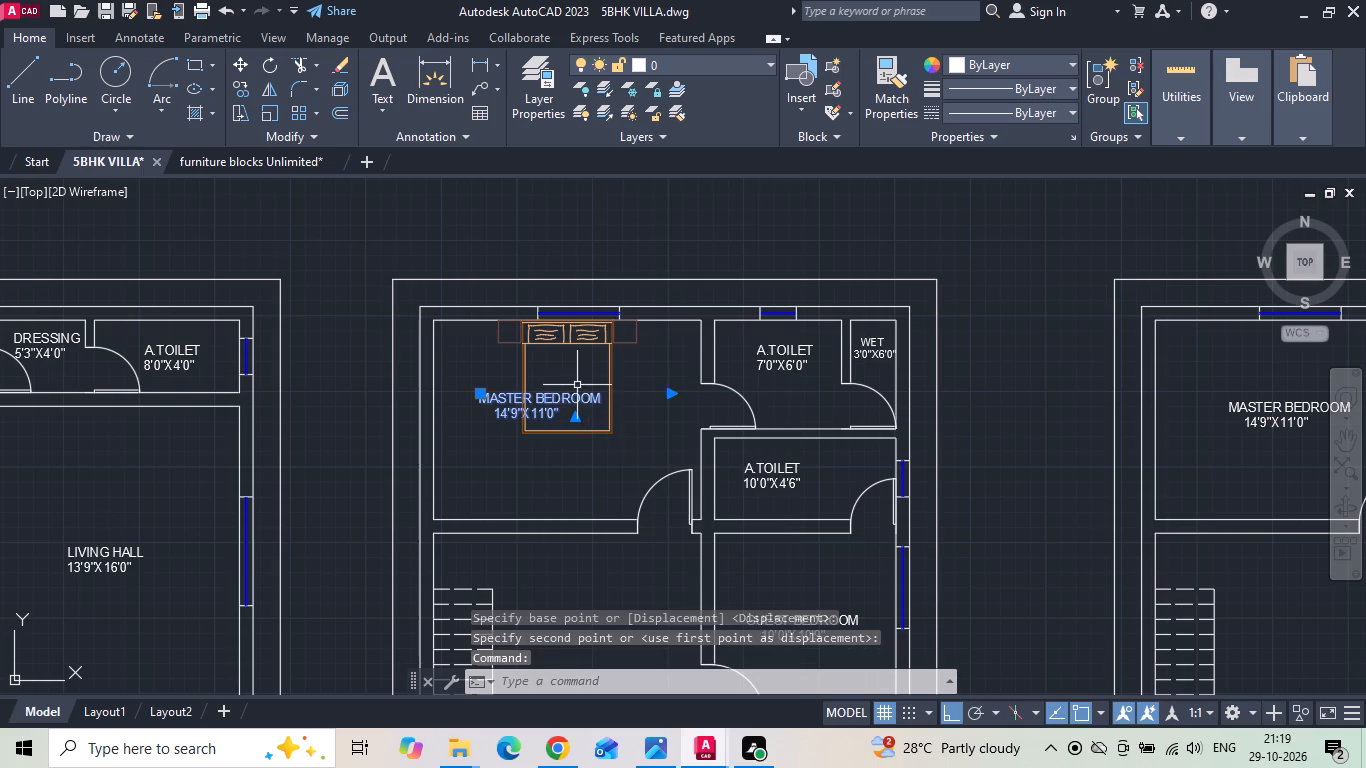
right_click(577, 385)
left_click(641, 359)
left_click_drag(649, 408, 648, 438)
left_click(643, 463)
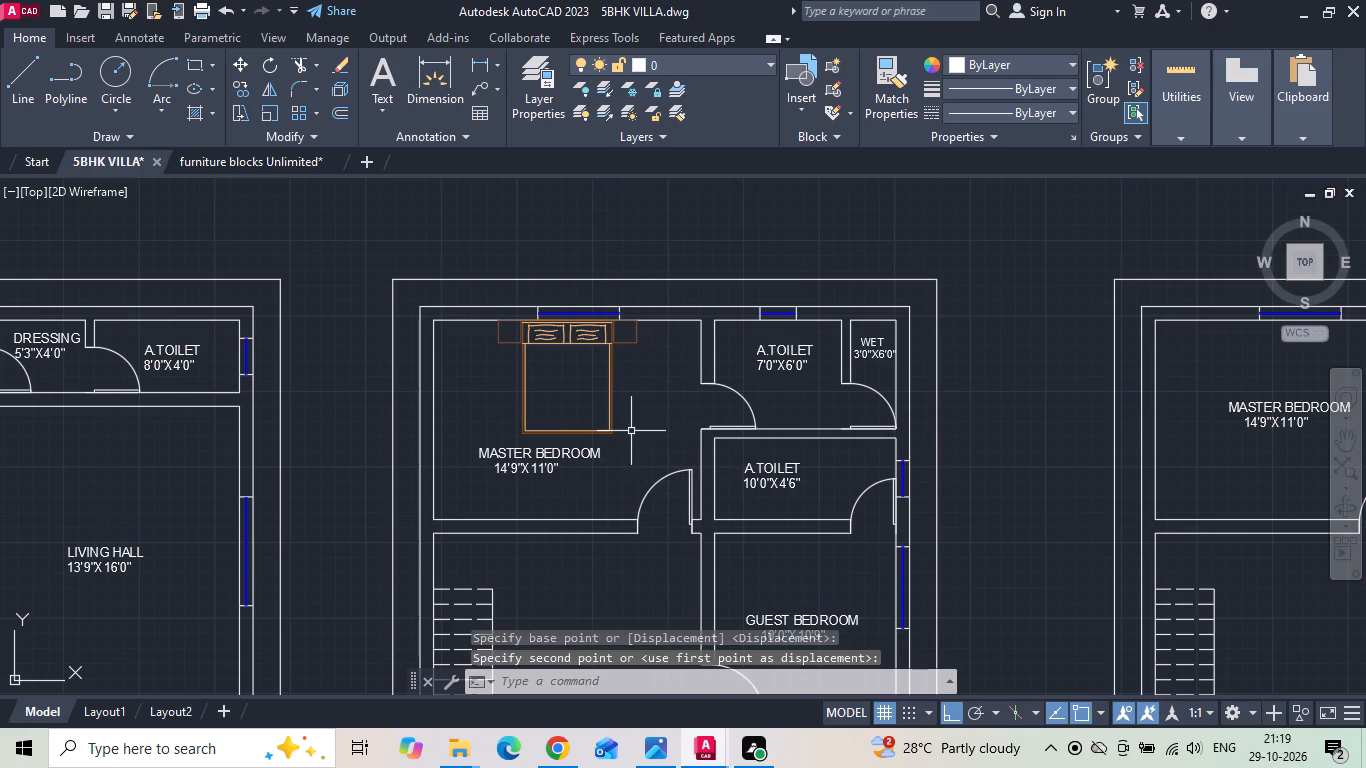
Copy the master bedroom's bed and bedside tables to the open-terrace floor's master bedroom, using the rooms' top-left inner corners as reference points.
left_click(631, 431)
left_click(490, 330)
right_click(490, 330)
left_click(531, 412)
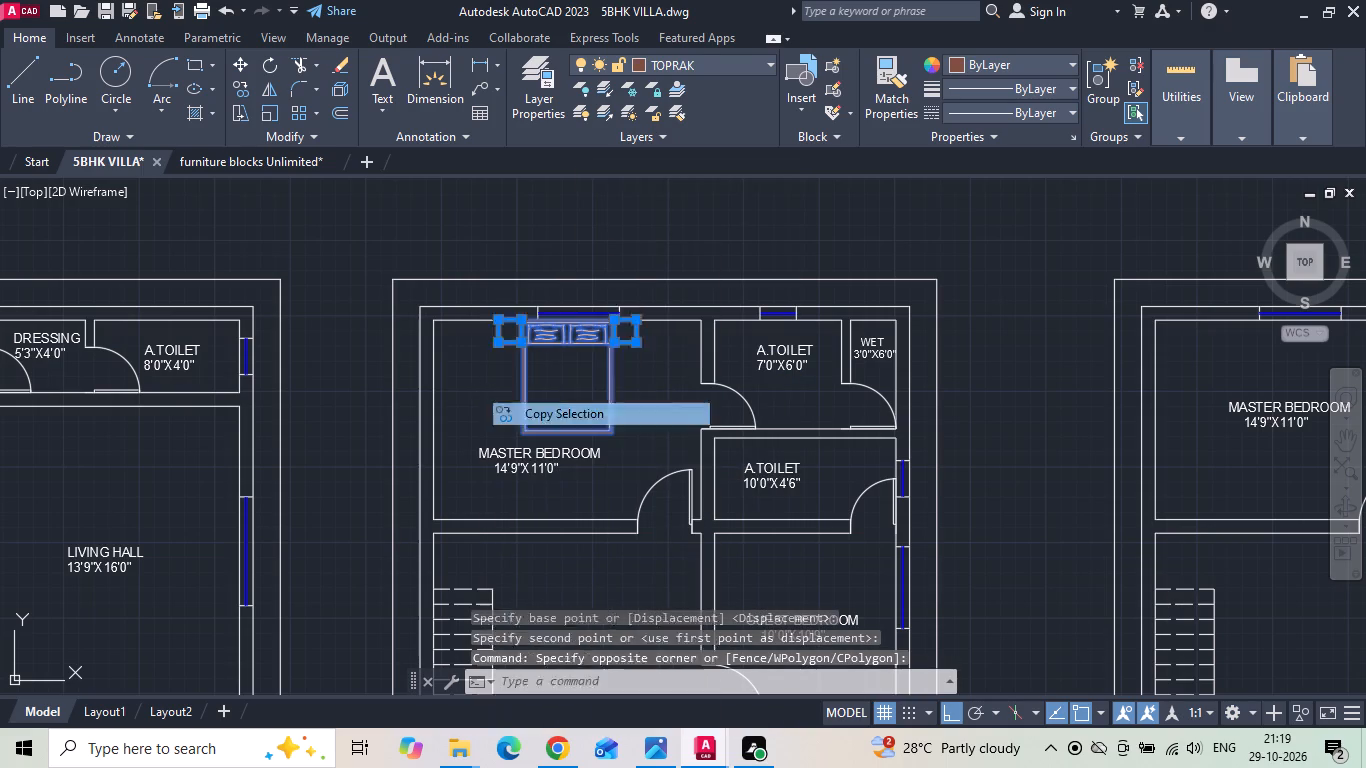
left_click(435, 320)
middle_click_drag(1140, 309, 621, 289)
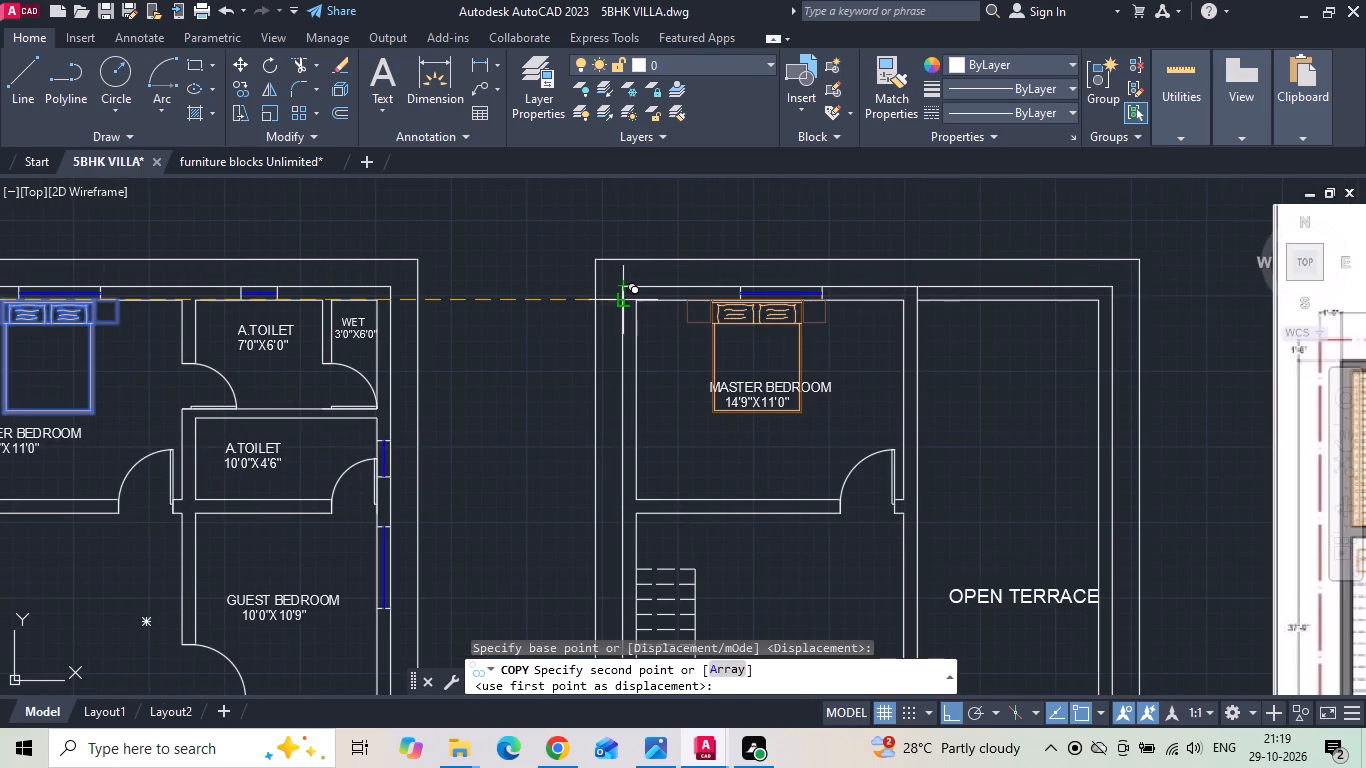
left_click(635, 299)
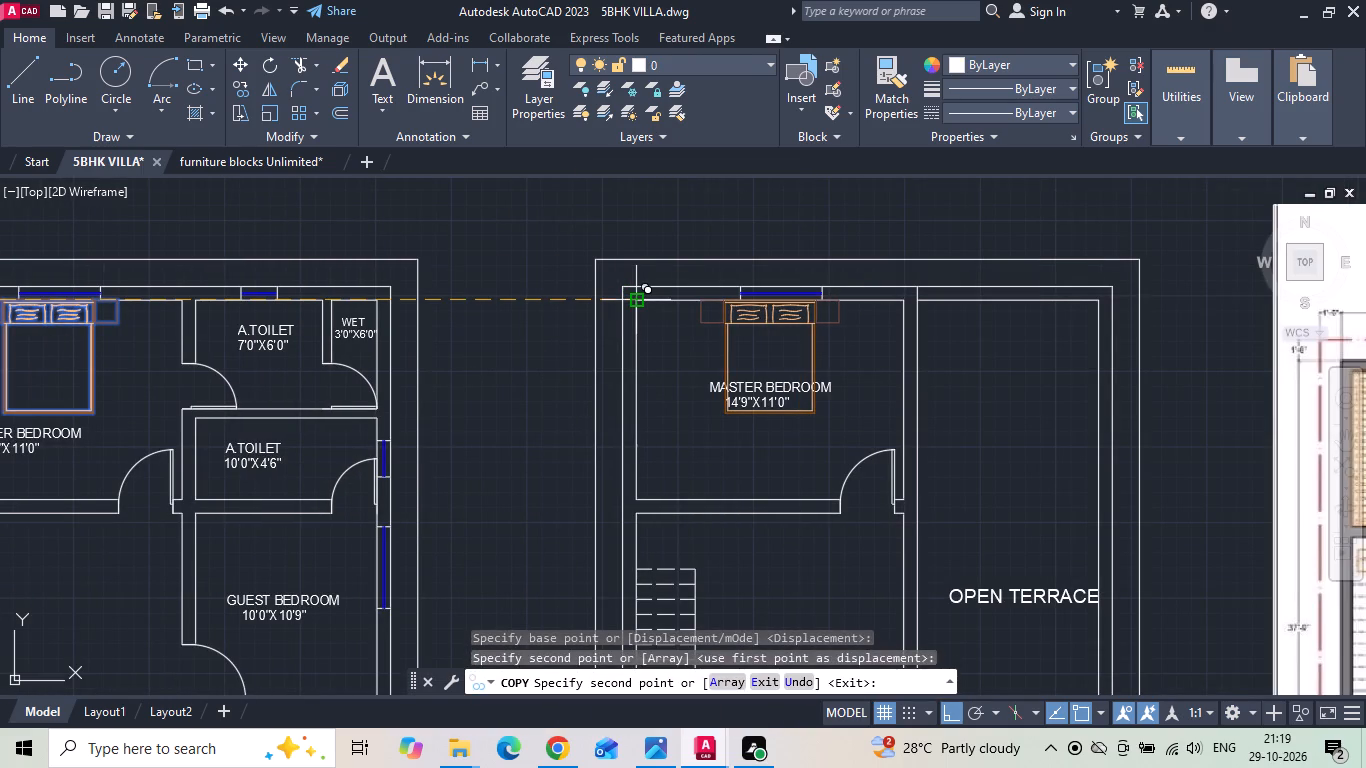
key("Escape")
Move the "MASTER BEDROOM 14'9"X11'0"" label on the open-terrace floor down until it sits clear below the bed.
scroll(635, 298, "down", 2)
scroll(823, 367, "up", 2)
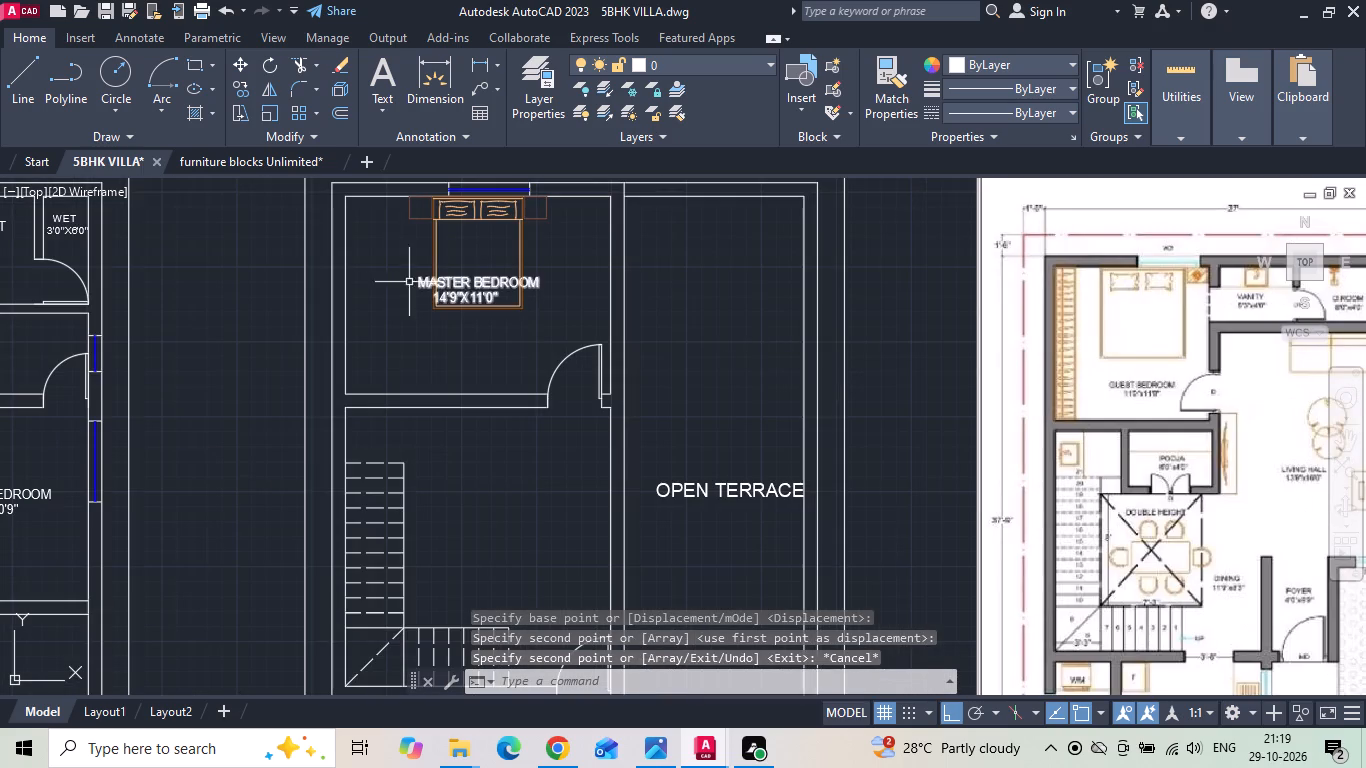
left_click(491, 281)
right_click(491, 281)
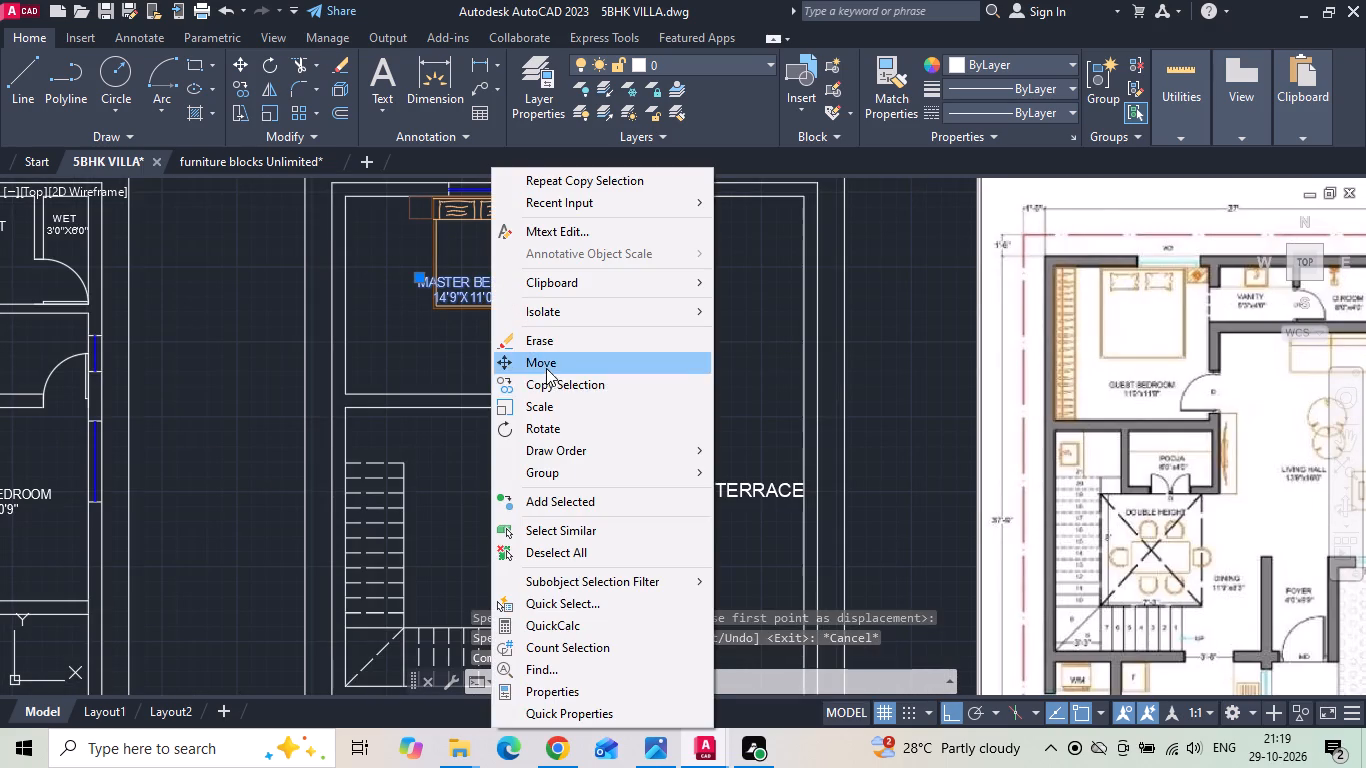
left_click(546, 368)
left_click_drag(765, 292, 767, 304)
left_click(766, 322)
scroll(768, 322, "down", 2)
scroll(547, 326, "up", 3)
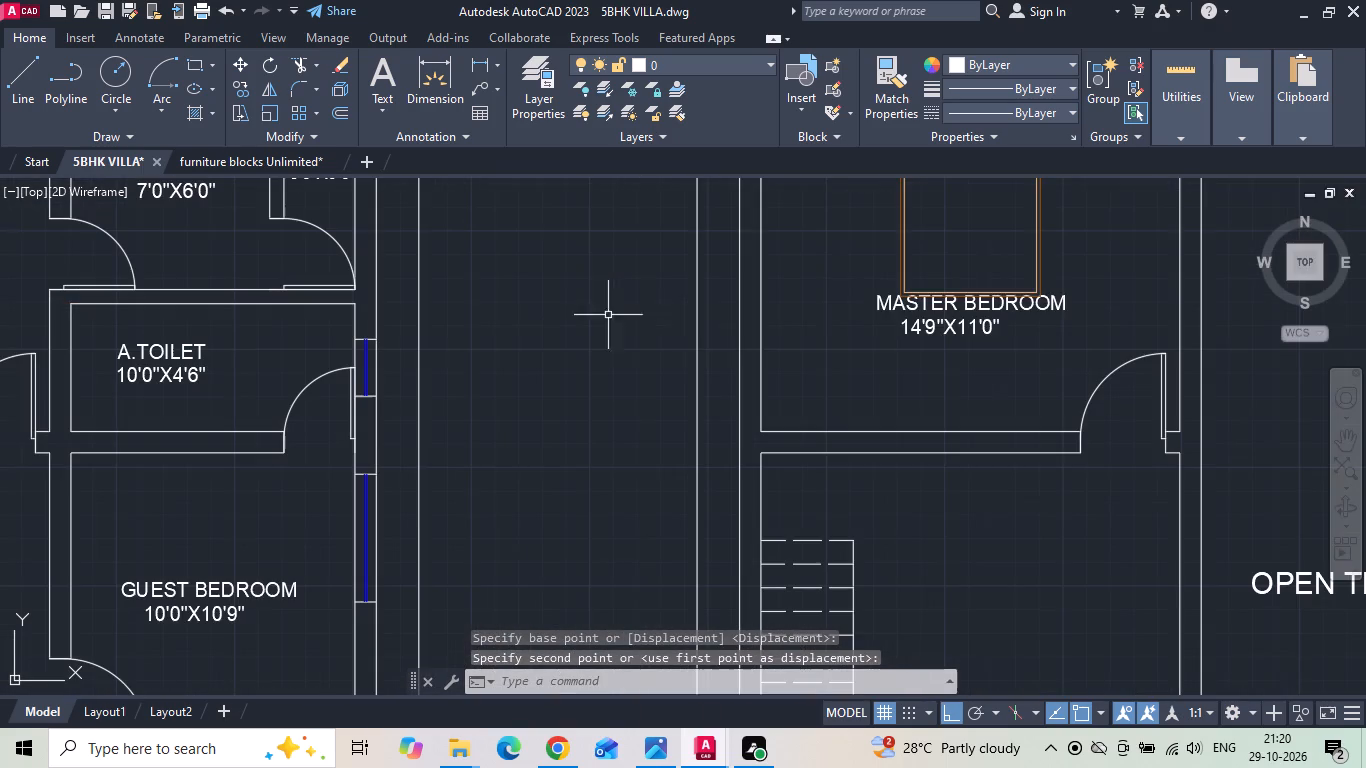
left_click(896, 310)
right_click(896, 309)
left_click(927, 370)
left_click_drag(960, 514, 964, 518)
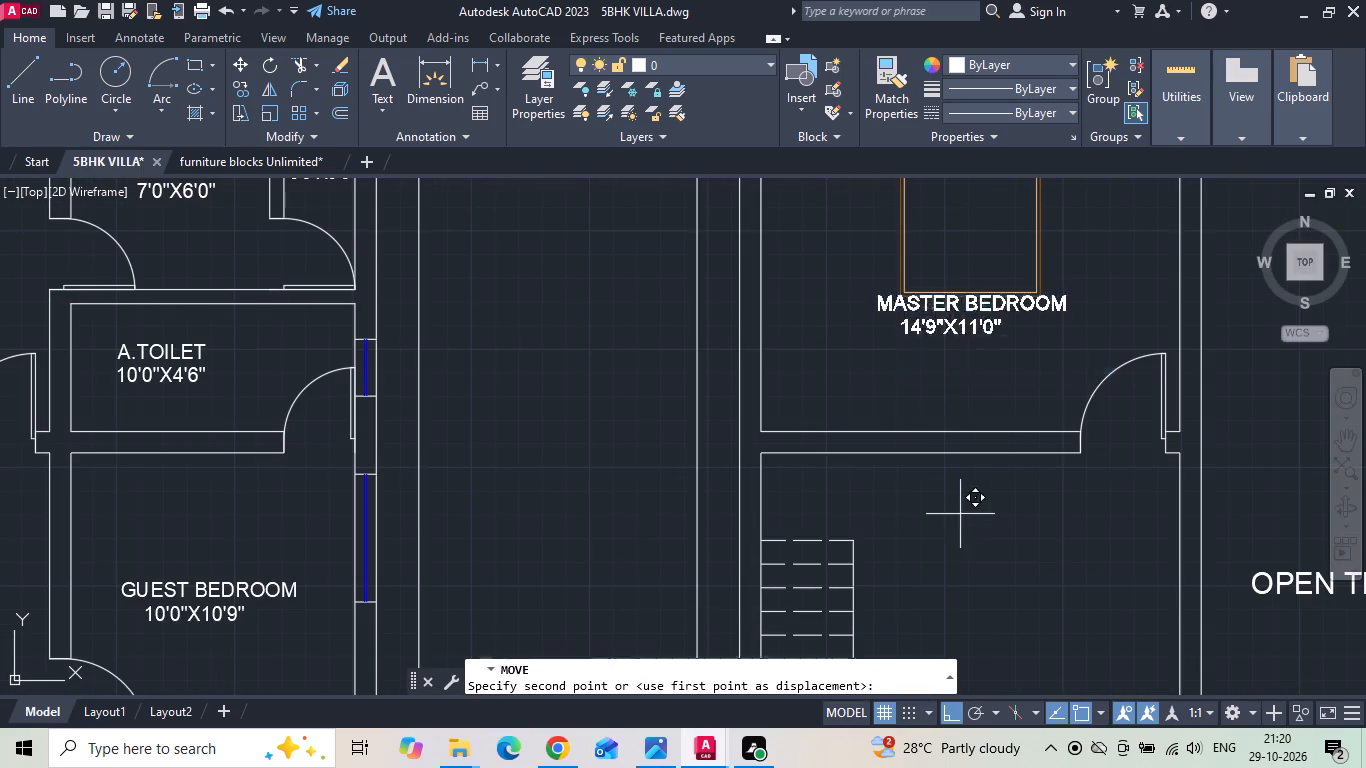
left_click_drag(964, 518, 965, 539)
left_click(963, 560)
Copy the ground-floor guest bedroom's bed and bedside tables into the first floor's 10'0"X10'9" guest bedroom, with Ortho off.
scroll(902, 432, "down", 3)
middle_click_drag(709, 372, 259, 226)
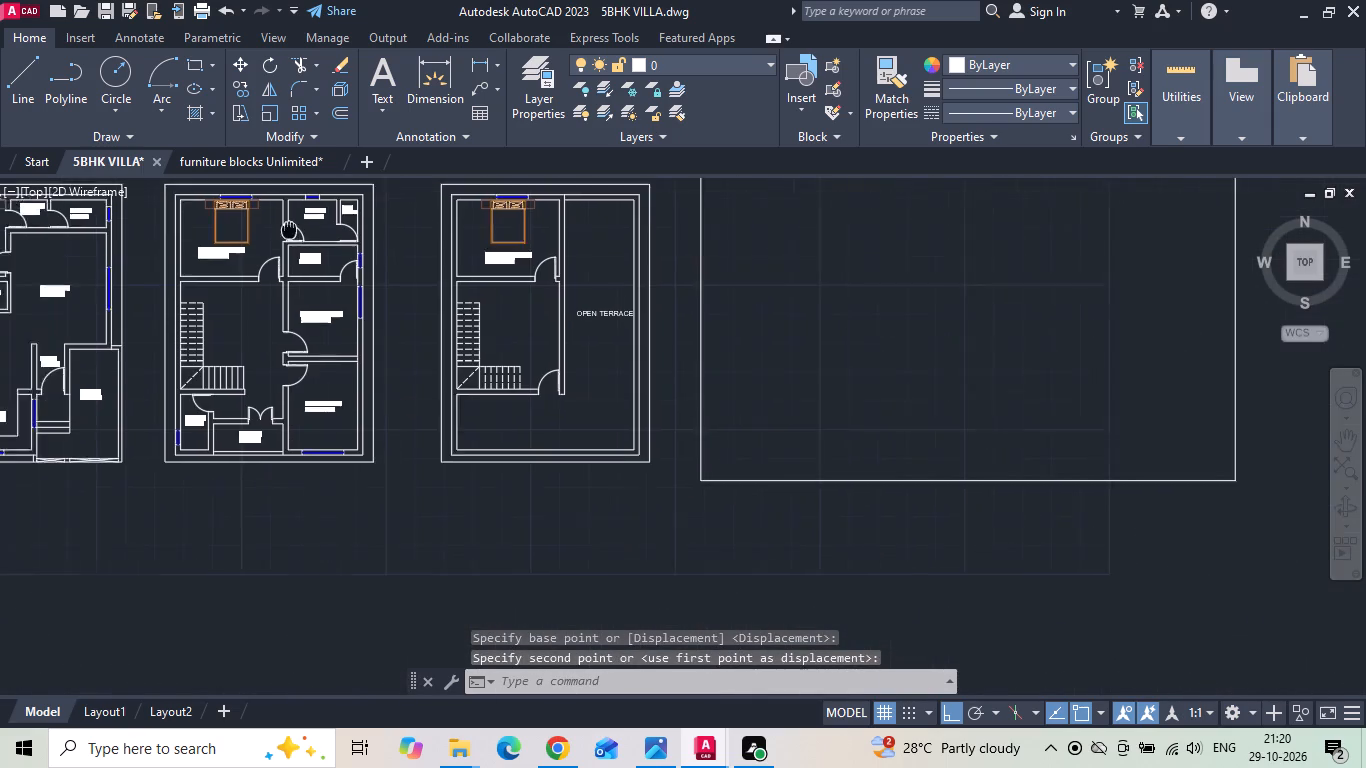
middle_click_drag(259, 226, 255, 225)
middle_click_drag(146, 252, 473, 325)
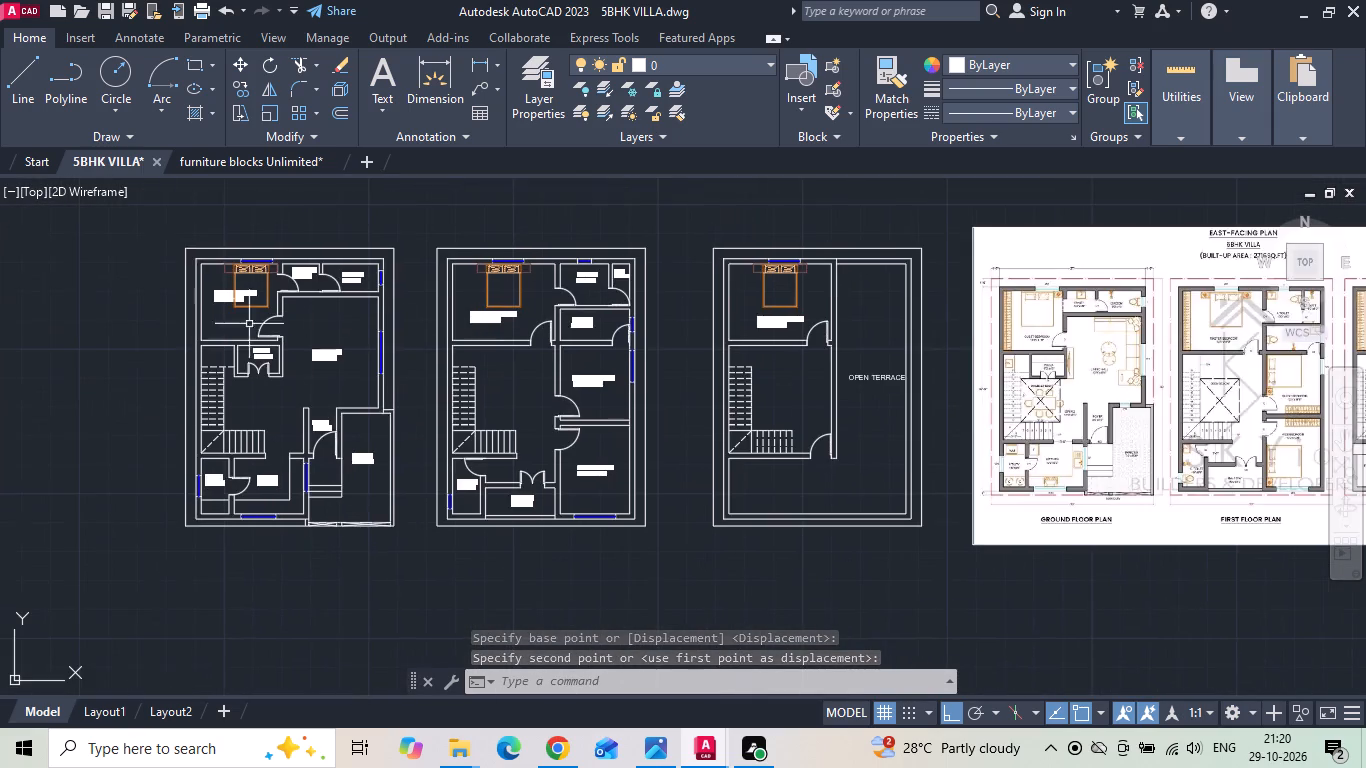
scroll(169, 259, "up", 2)
scroll(413, 298, "up", 1)
left_click(436, 267)
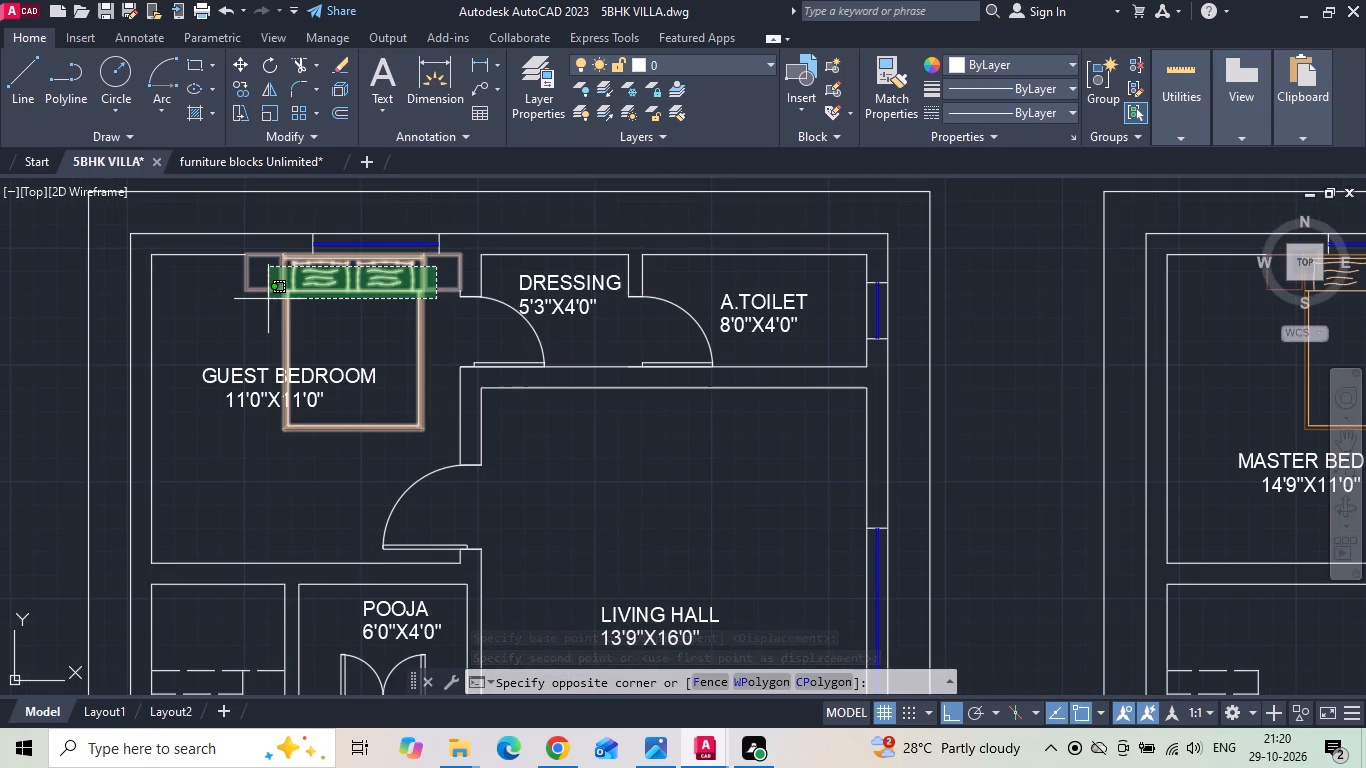
right_click(268, 299)
left_click(268, 299)
left_click(264, 300)
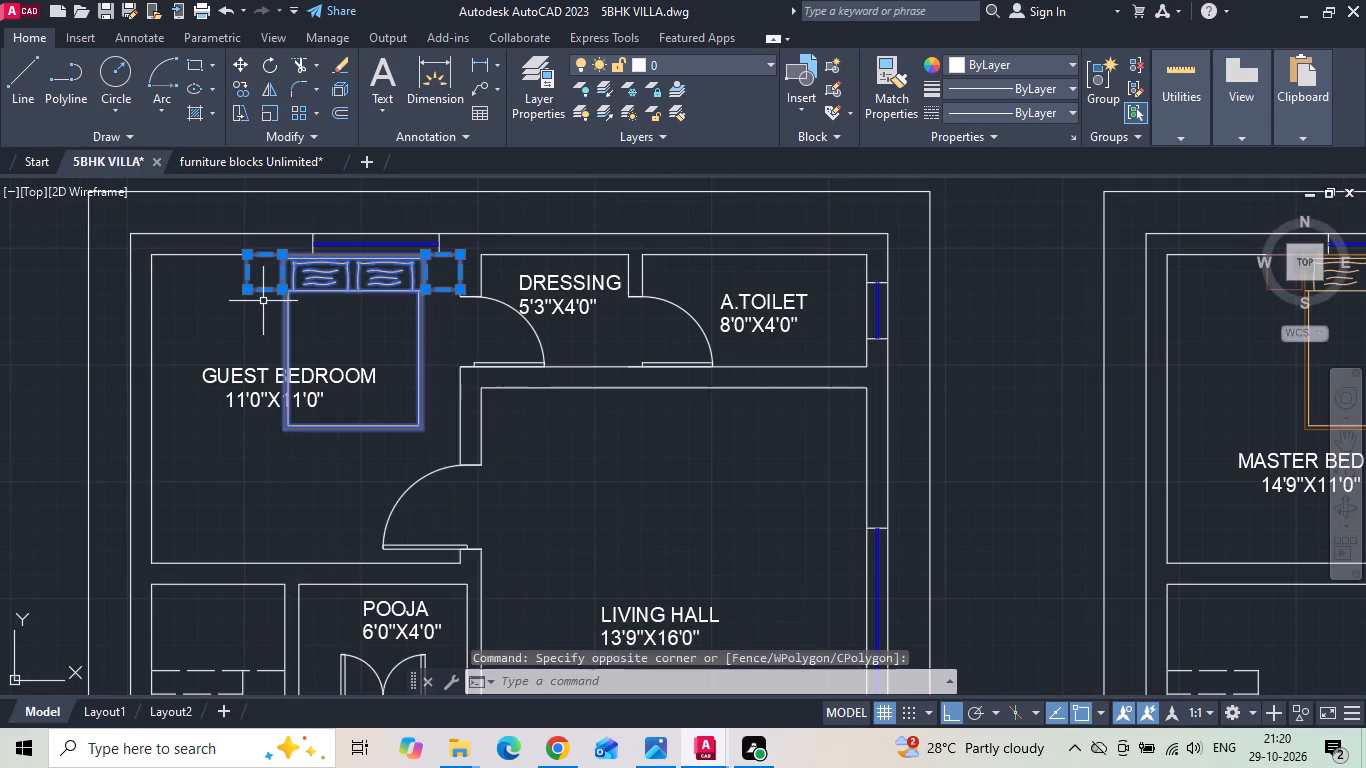
right_click(263, 301)
left_click(311, 416)
scroll(236, 270, "down", 1)
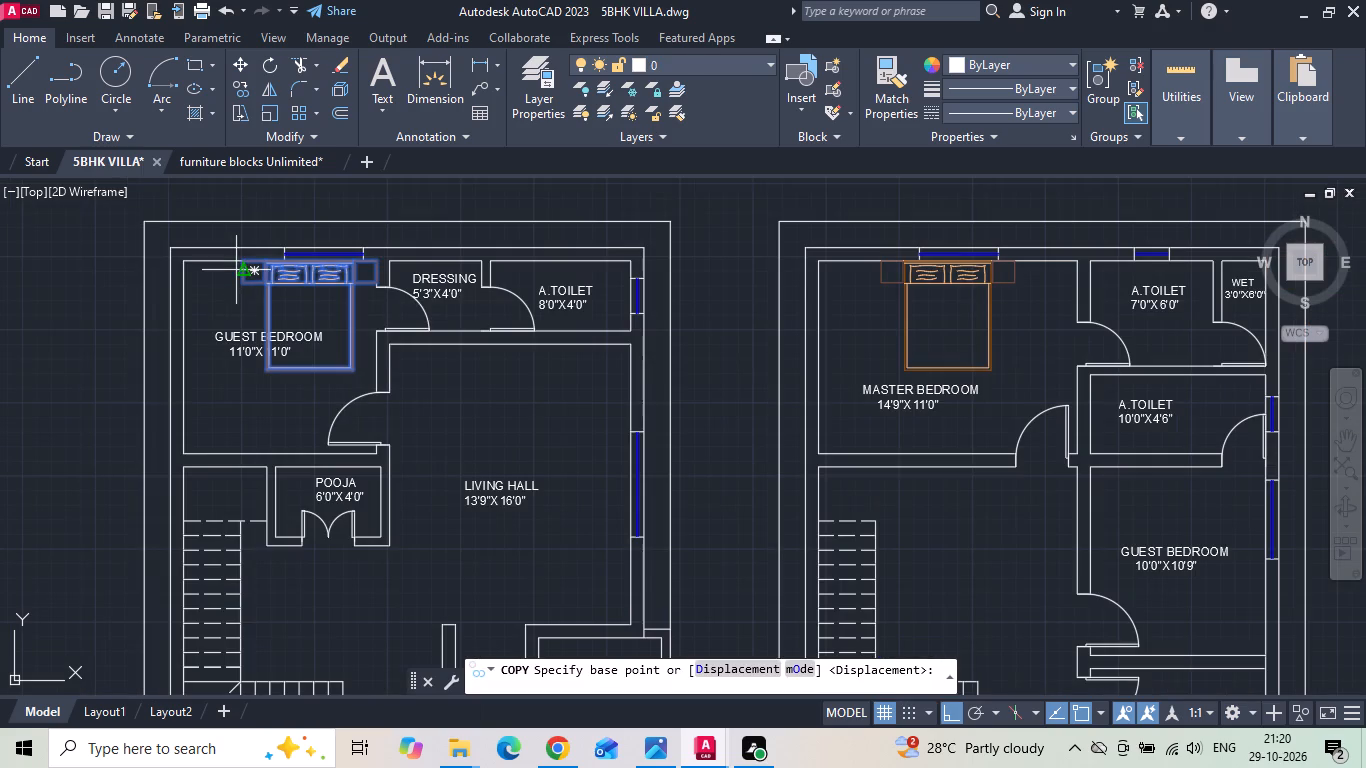
left_click(238, 266)
middle_click_drag(772, 396, 463, 268)
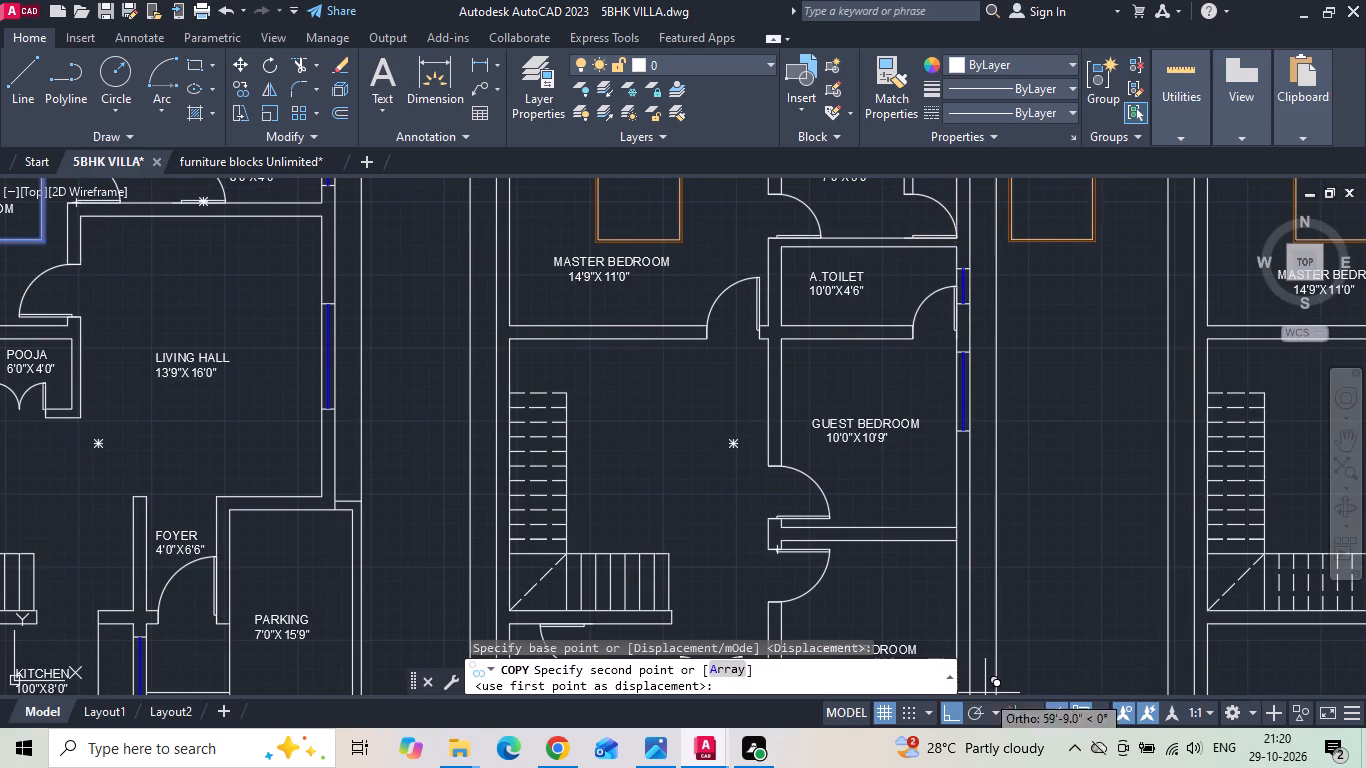
left_click(962, 711)
scroll(873, 406, "up", 2)
left_click(715, 344)
key("Escape")
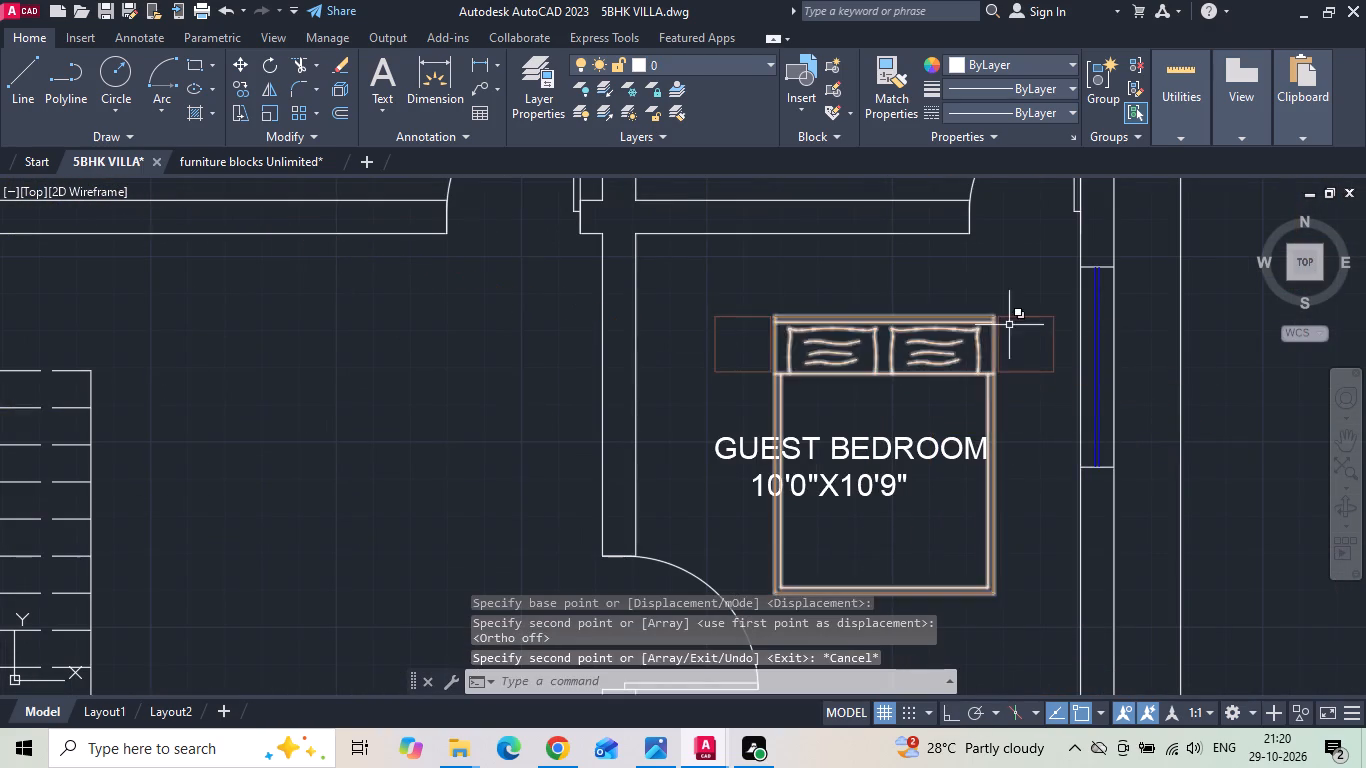
Rotate the copied bed and bedside tables a quarter turn counterclockwise with Ortho on, so the headboard faces the room's west side.
left_click_drag(1013, 306, 987, 318)
left_click(707, 408)
right_click(708, 398)
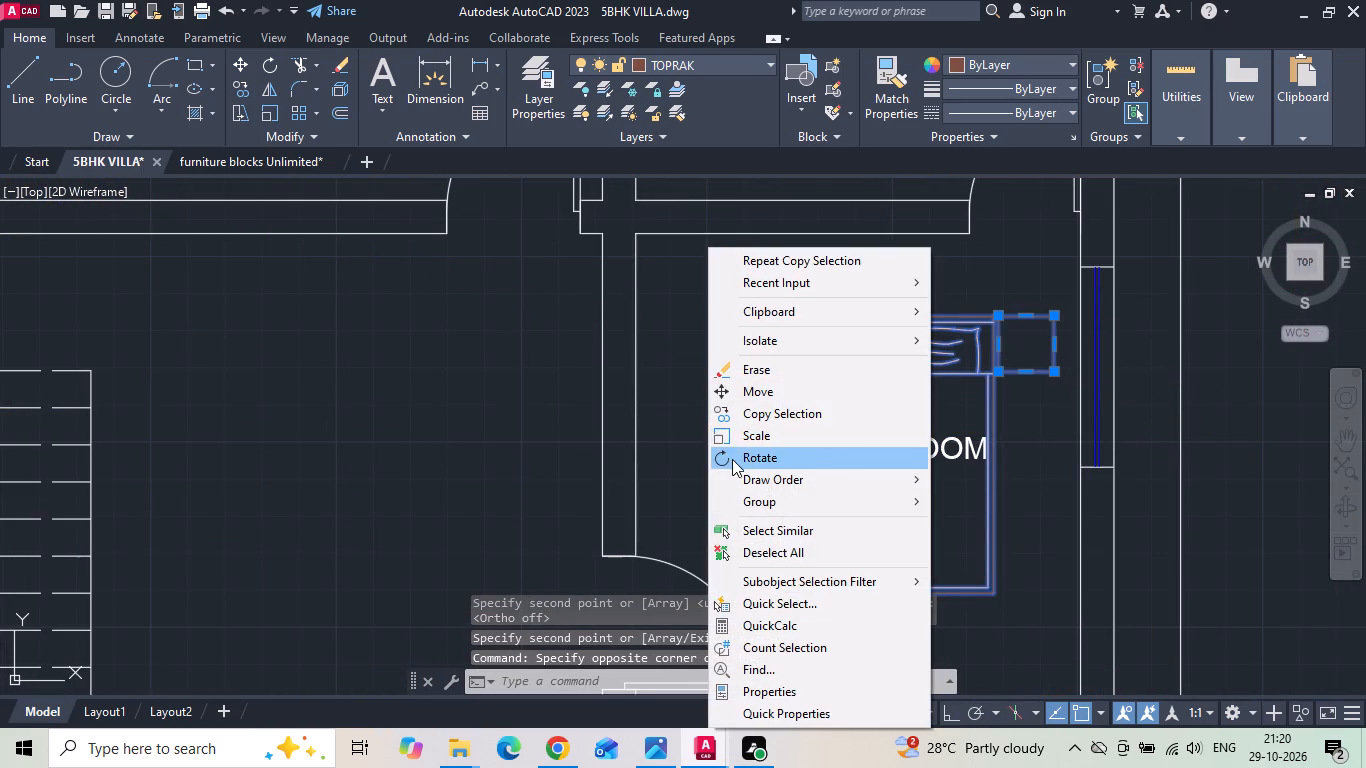
left_click(732, 459)
key("F8")
left_click(874, 360)
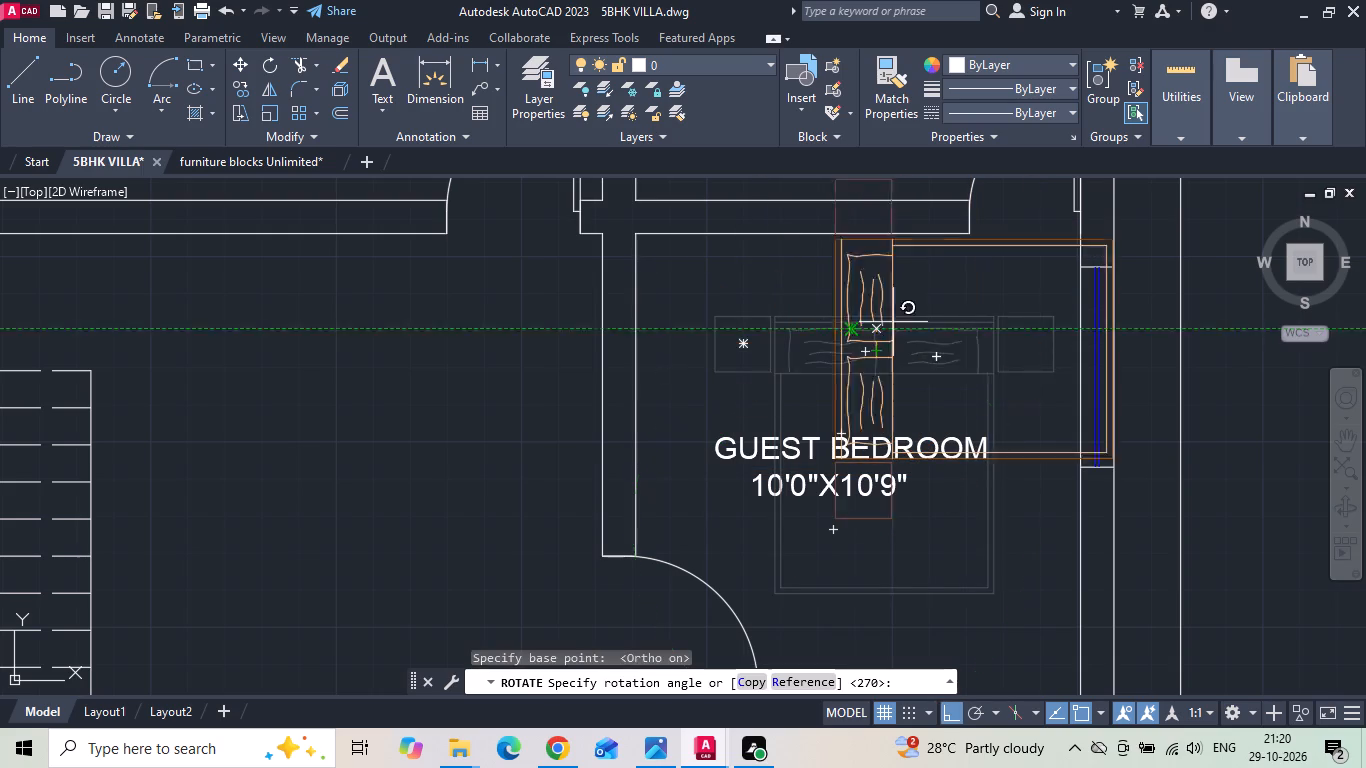
middle_click_drag(1010, 283, 968, 335)
left_click(780, 337)
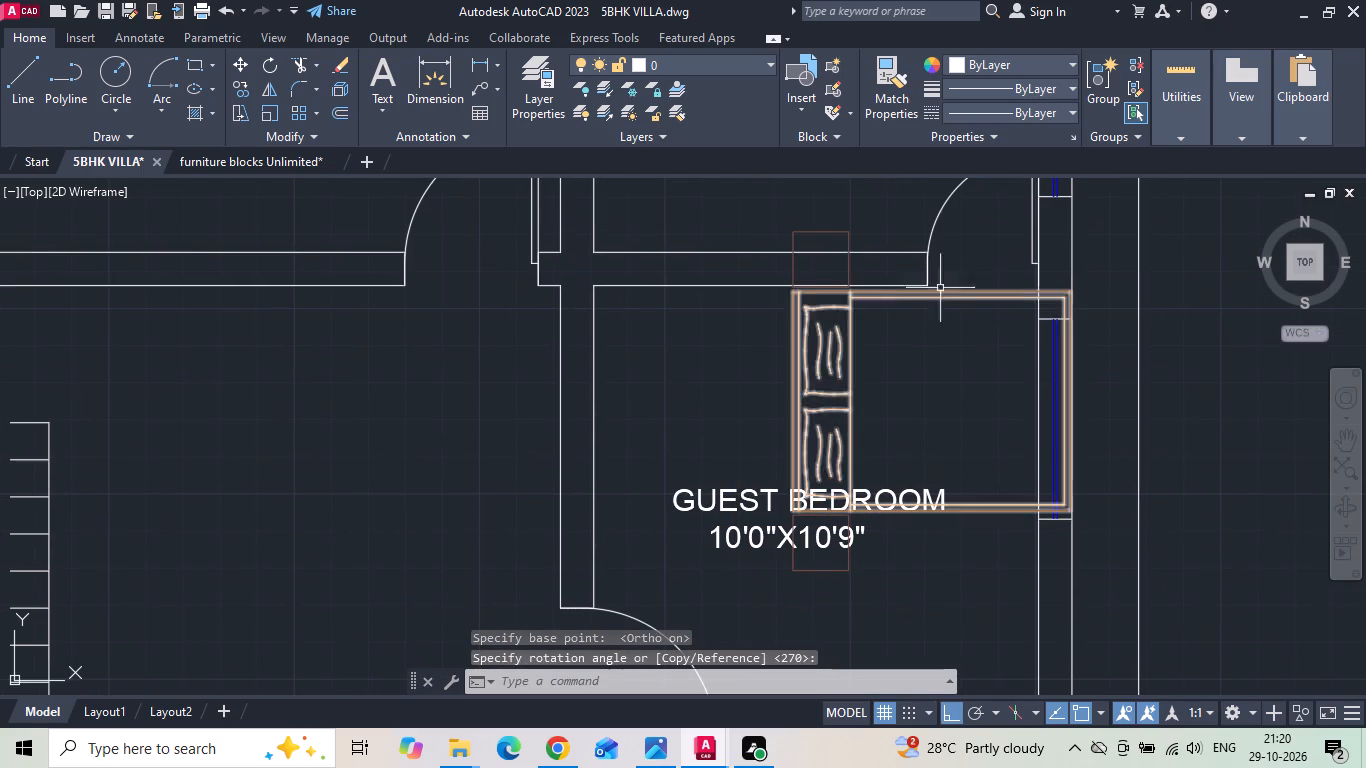
Move the first-floor guest bedroom's bed and both bedside tables by the north table's corner into the room's north-west inner corner.
left_click_drag(977, 281, 964, 336)
left_click(961, 343)
left_click(855, 272)
left_click(784, 268)
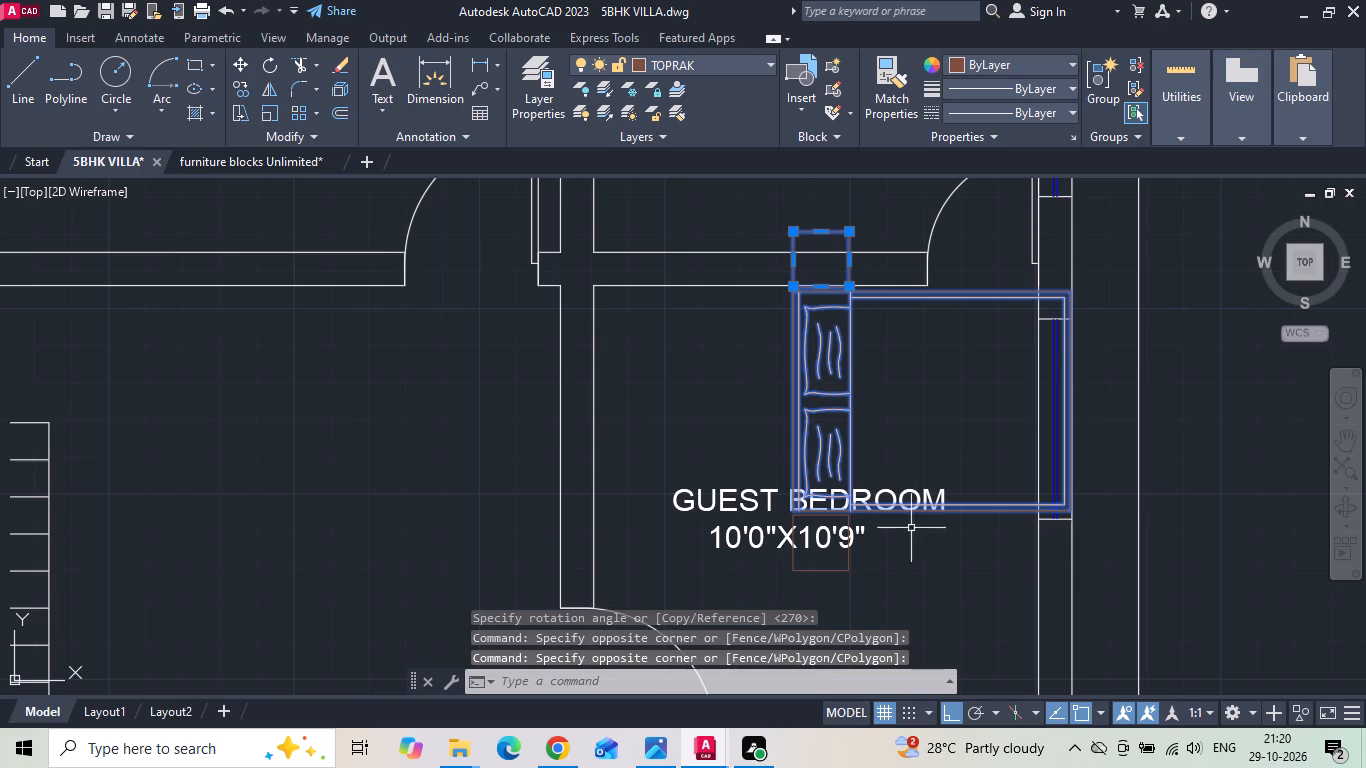
left_click_drag(885, 579, 859, 563)
left_click(816, 560)
scroll(886, 523, "down", 2)
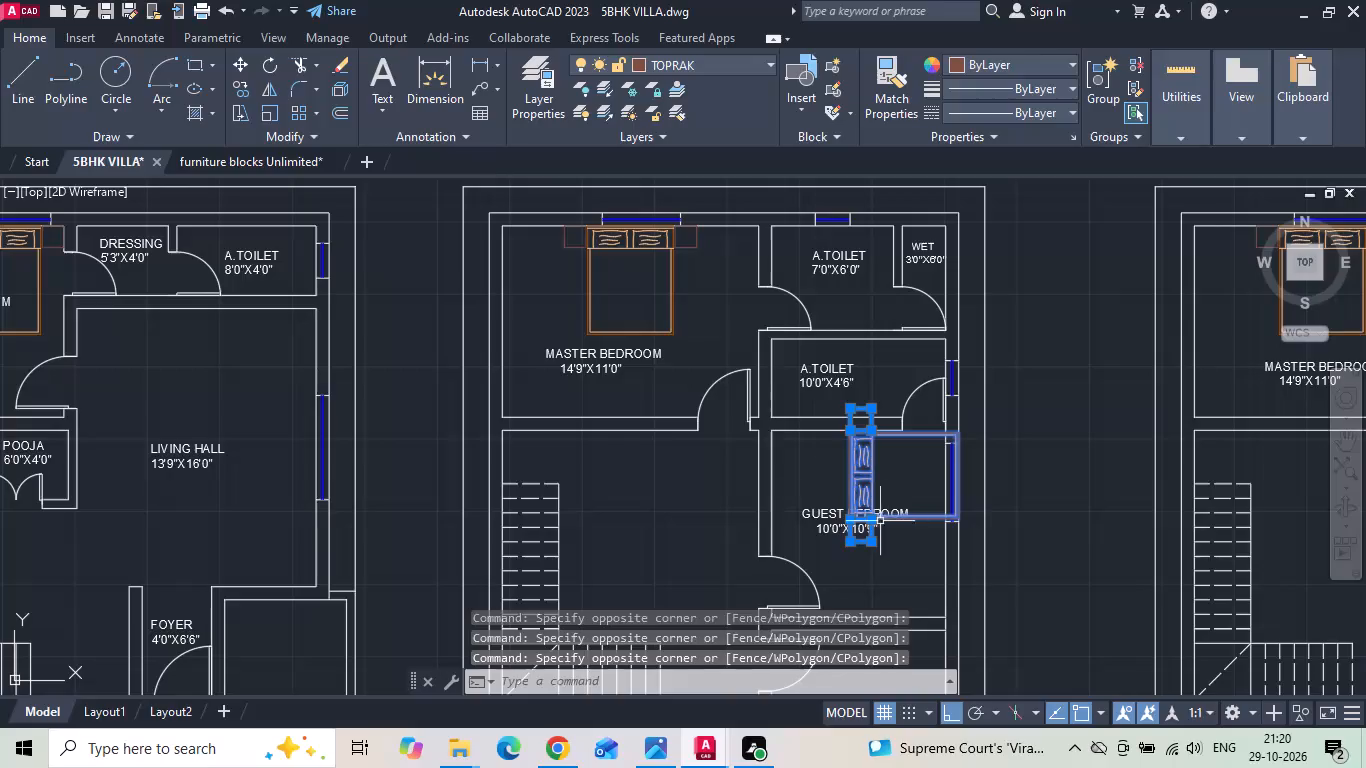
right_click(818, 384)
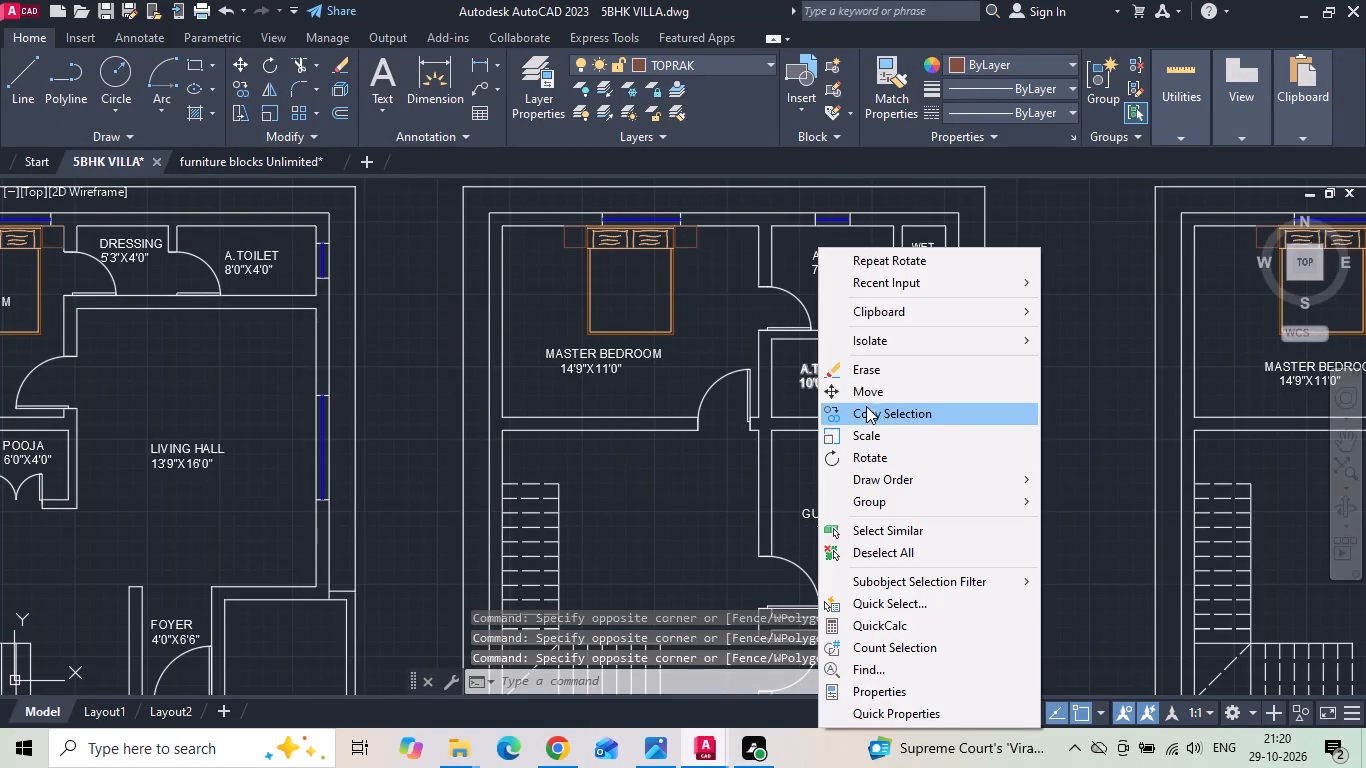
left_click(871, 397)
scroll(861, 413, "up", 3)
left_click_drag(803, 386, 791, 397)
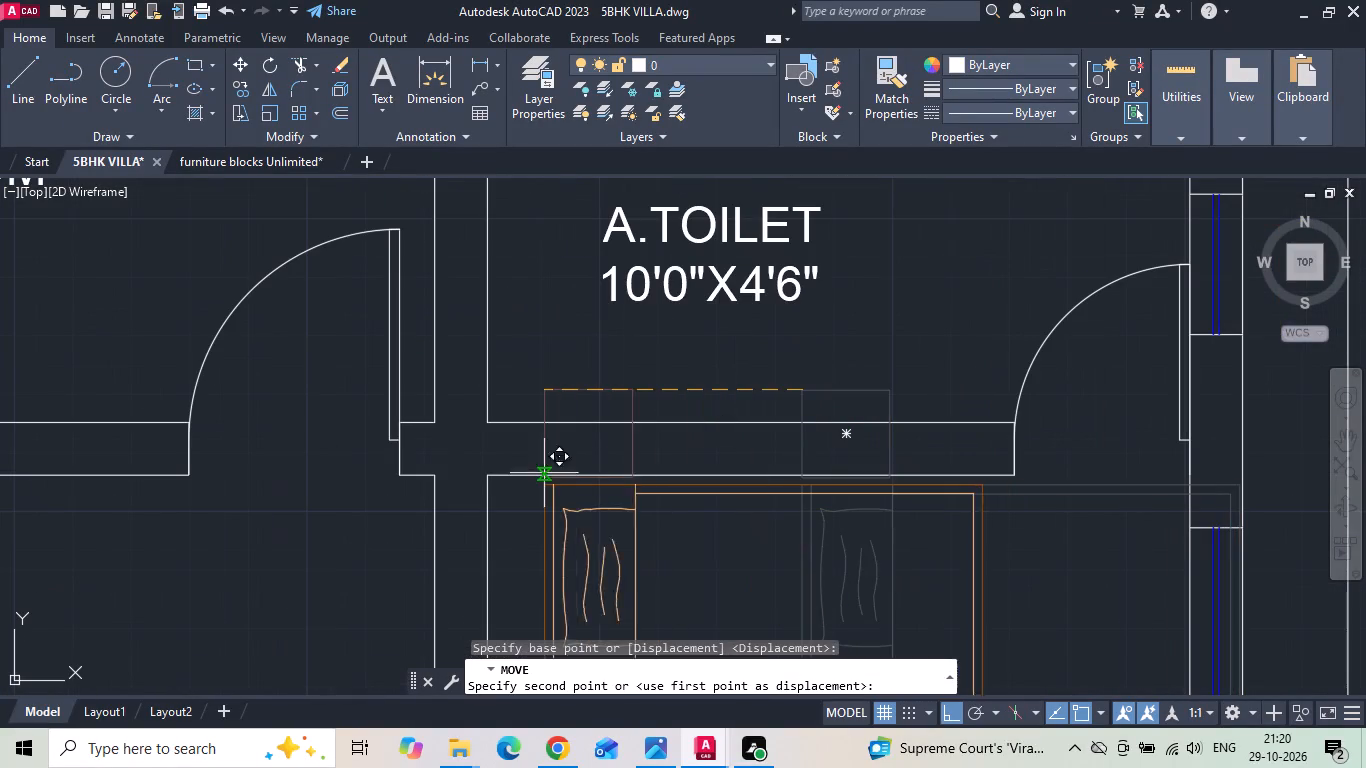
left_click(488, 479)
Delete the bedside table south of the guest bedroom's bed, beside the door opening.
scroll(712, 320, "down", 4)
scroll(716, 403, "up", 3)
left_click(669, 429)
key("Delete")
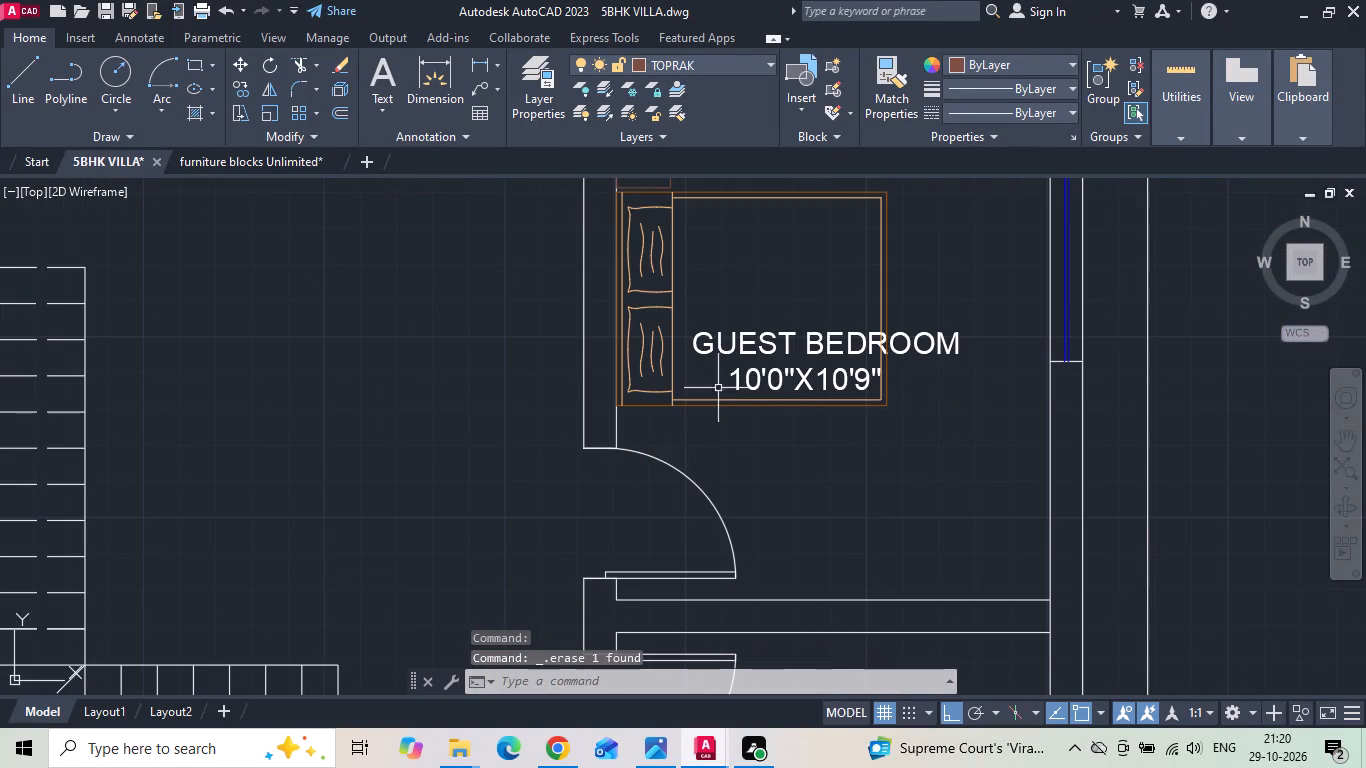
Move the "GUEST BEDROOM 10'0"X10'9"" label down clear of the bed and slightly east, away from the door swing.
left_click(775, 349)
right_click(775, 349)
left_click(815, 366)
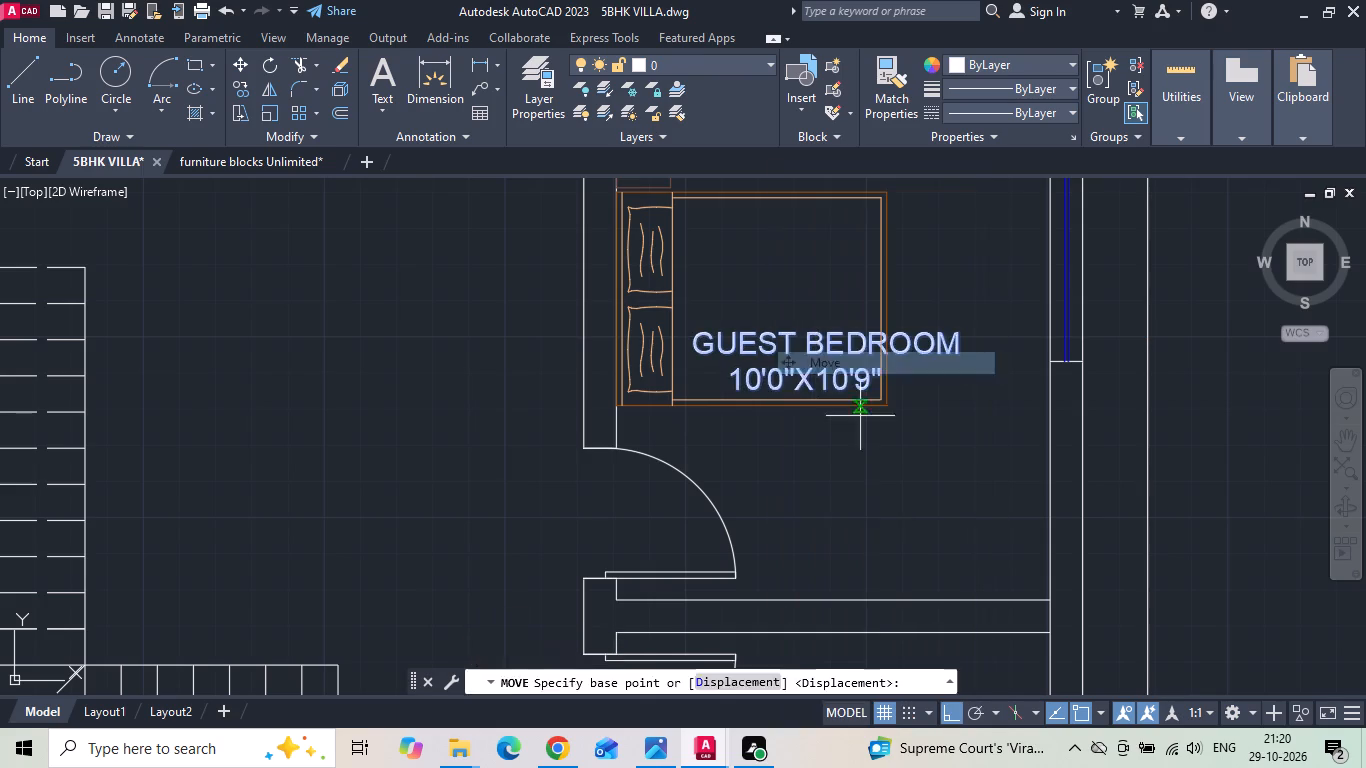
left_click_drag(870, 449, 874, 481)
left_click(882, 549)
left_click(801, 467)
right_click(797, 457)
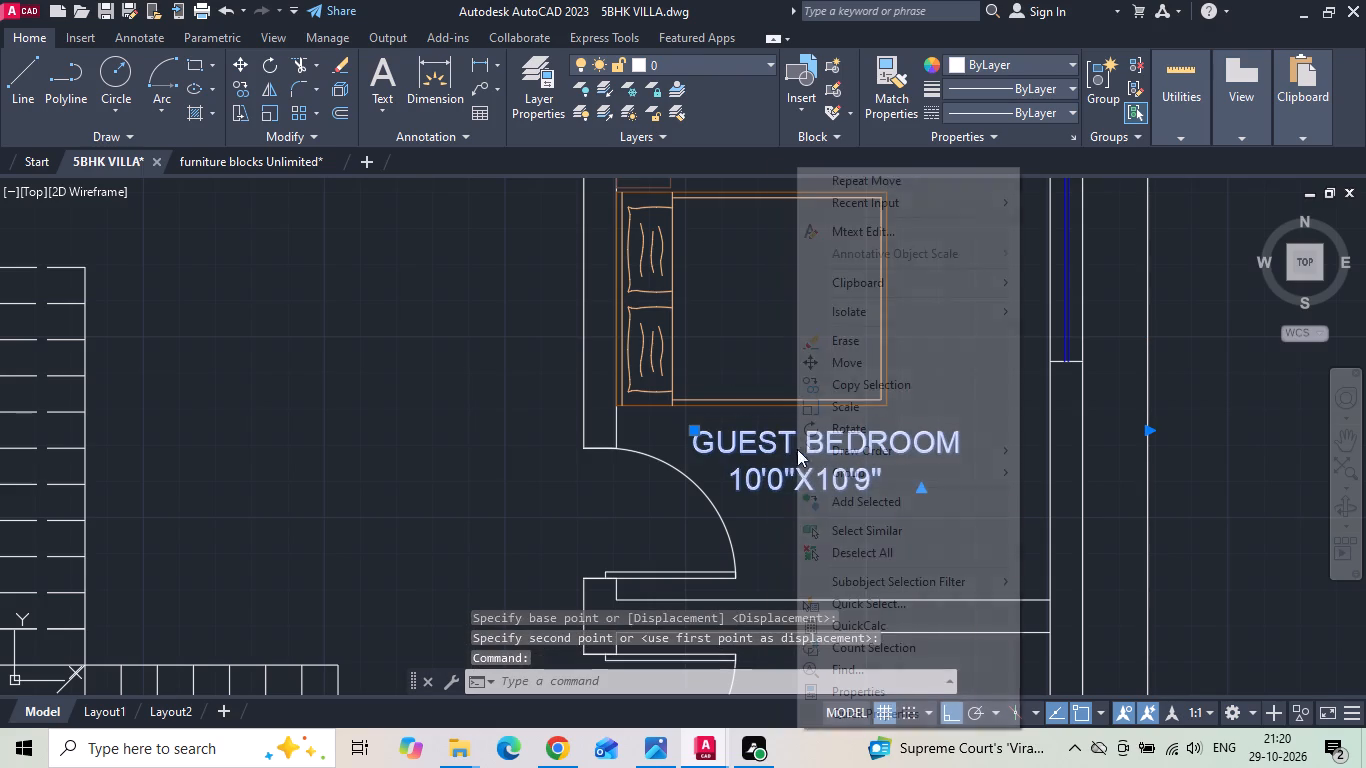
left_click(841, 362)
left_click(830, 523)
left_click(857, 524)
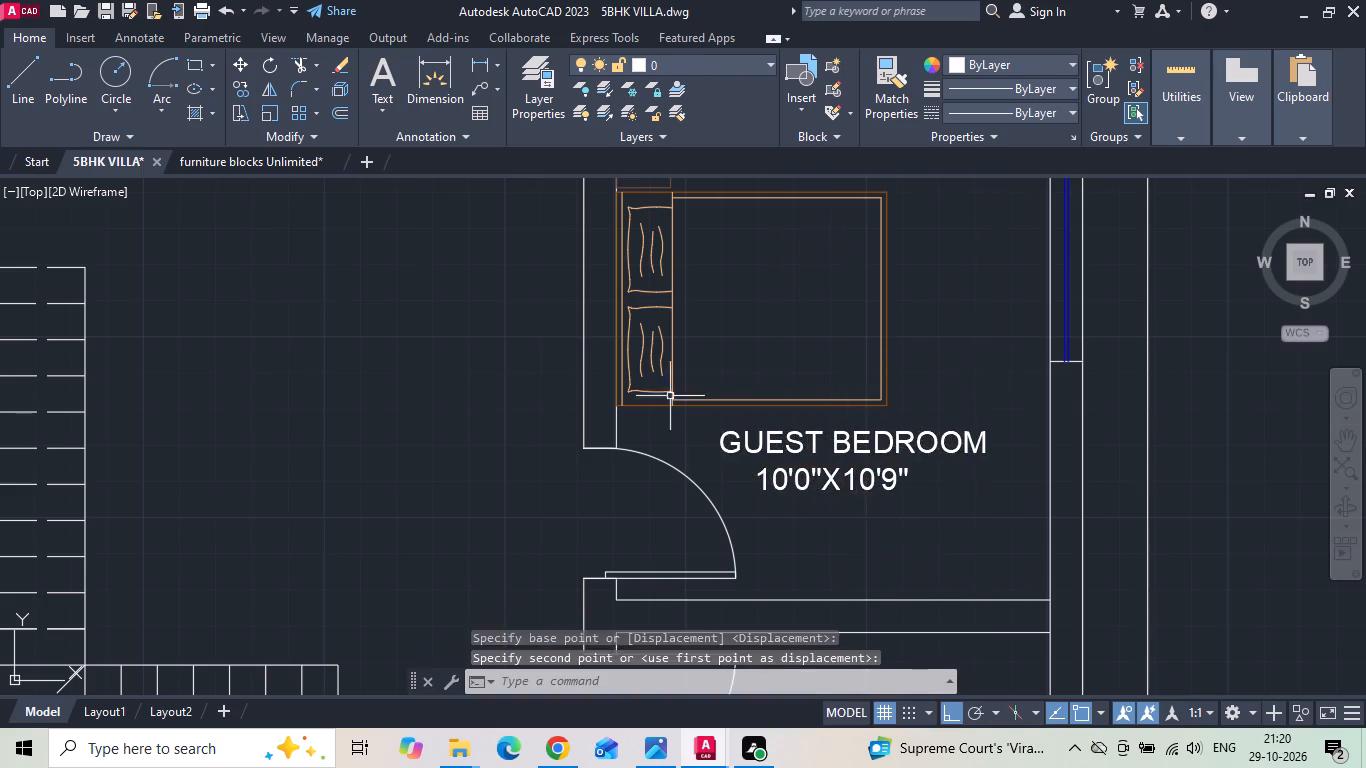
Copy the guest bedroom's bed and remaining bedside table straight down into the kids bedroom, against its west wall below the door.
scroll(587, 348, "down", 5)
scroll(1063, 378, "up", 2)
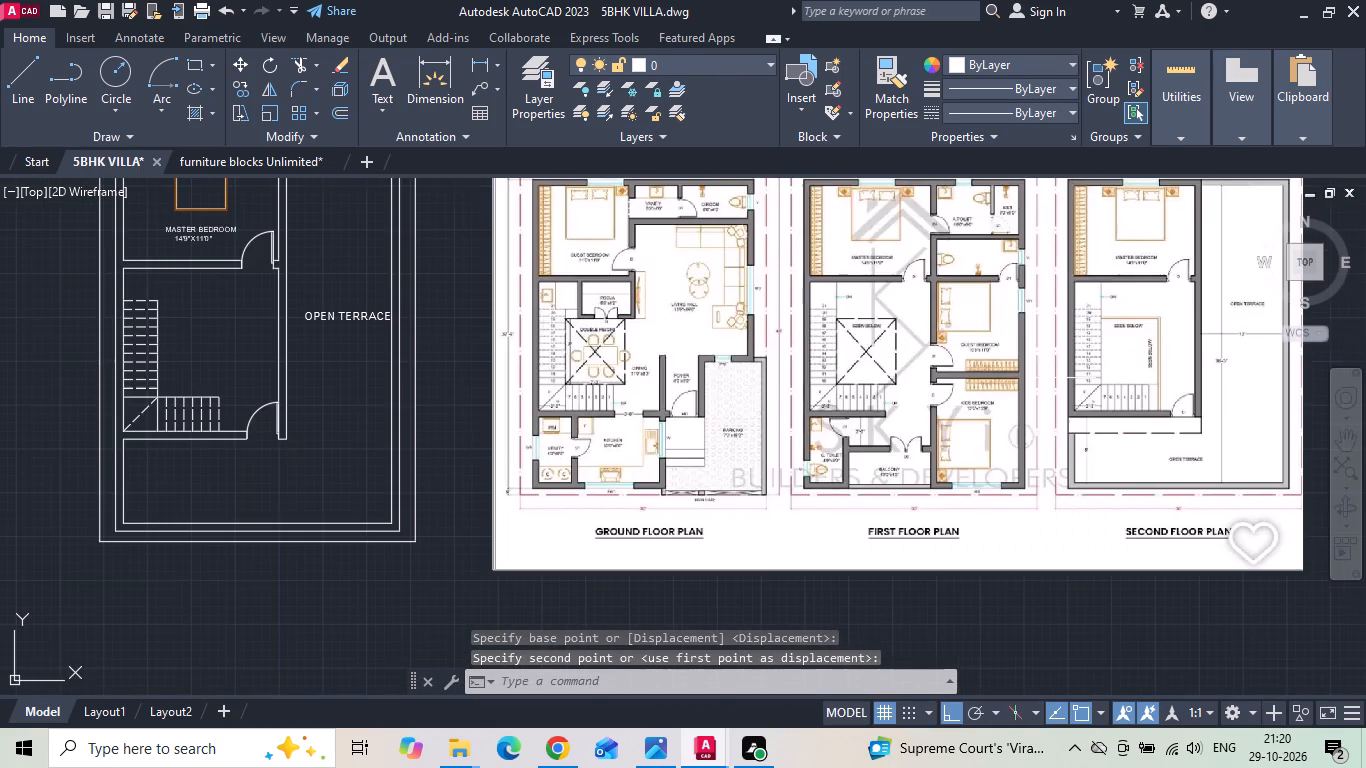
scroll(1055, 378, "down", 2)
scroll(606, 377, "up", 3)
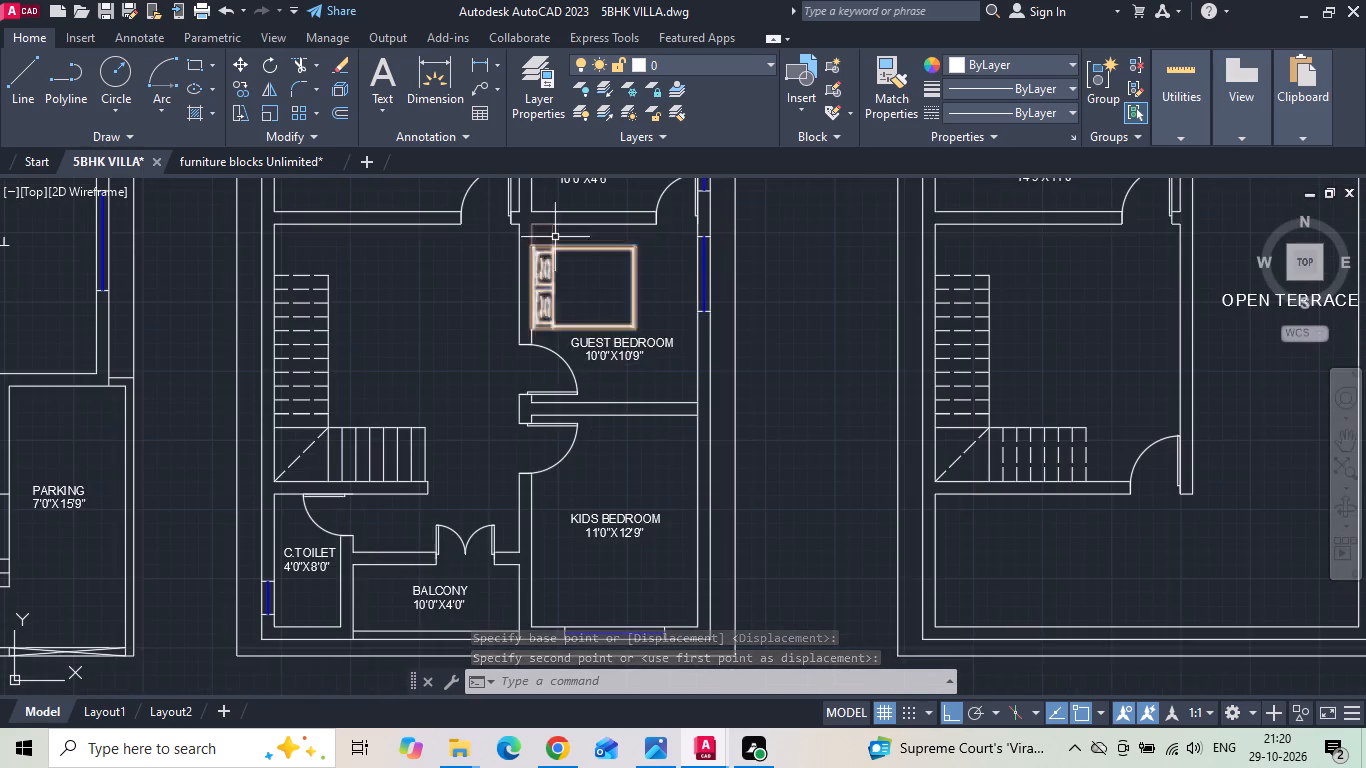
scroll(555, 237, "up", 2)
left_click_drag(561, 249, 541, 295)
left_click(536, 306)
right_click(536, 306)
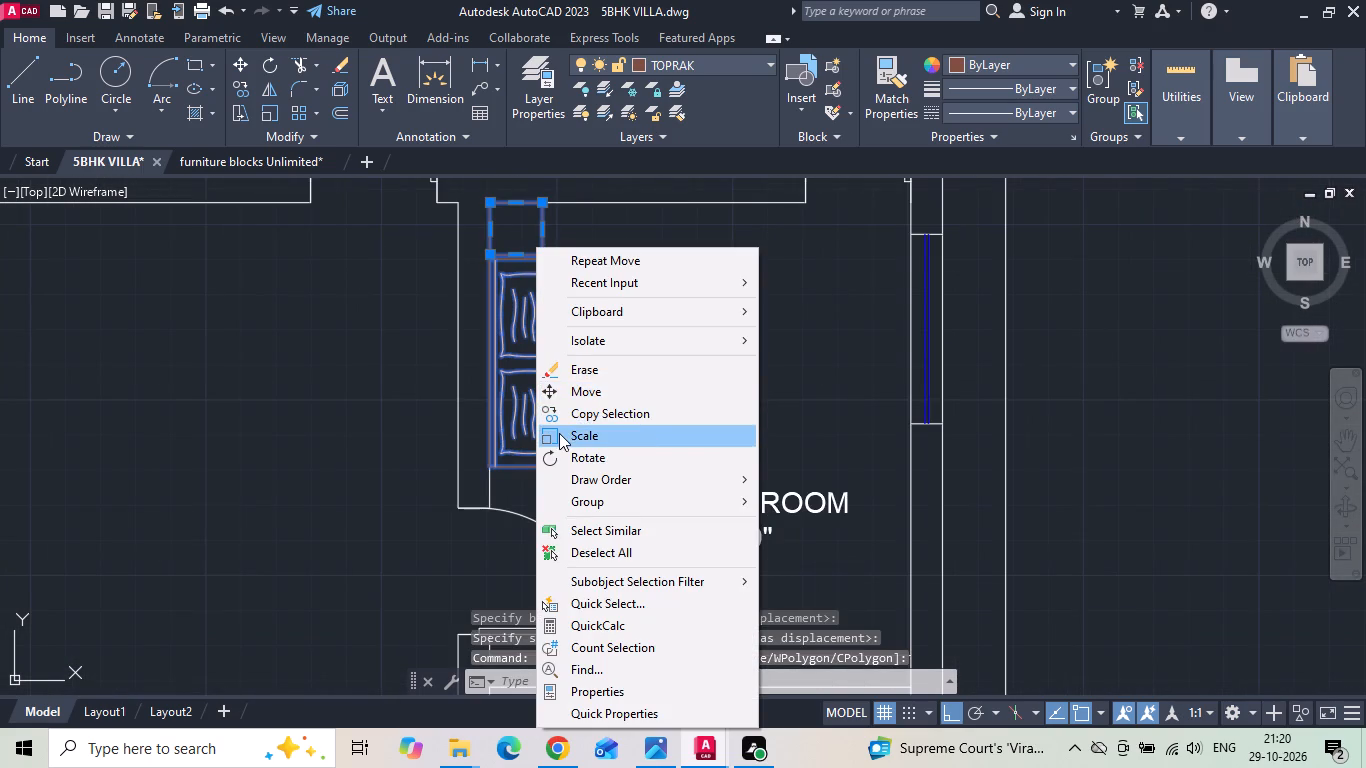
left_click(564, 423)
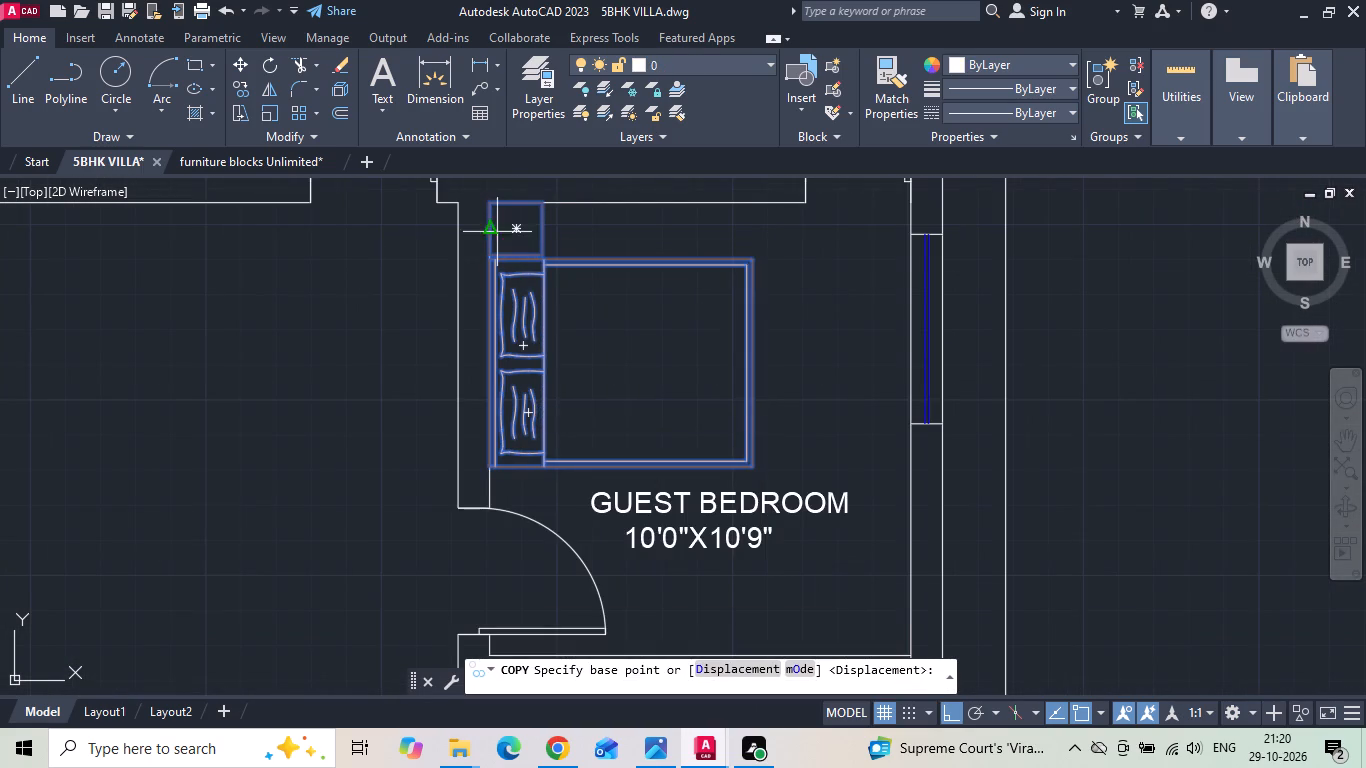
left_click(493, 200)
scroll(493, 200, "down", 2)
scroll(493, 467, "up", 2)
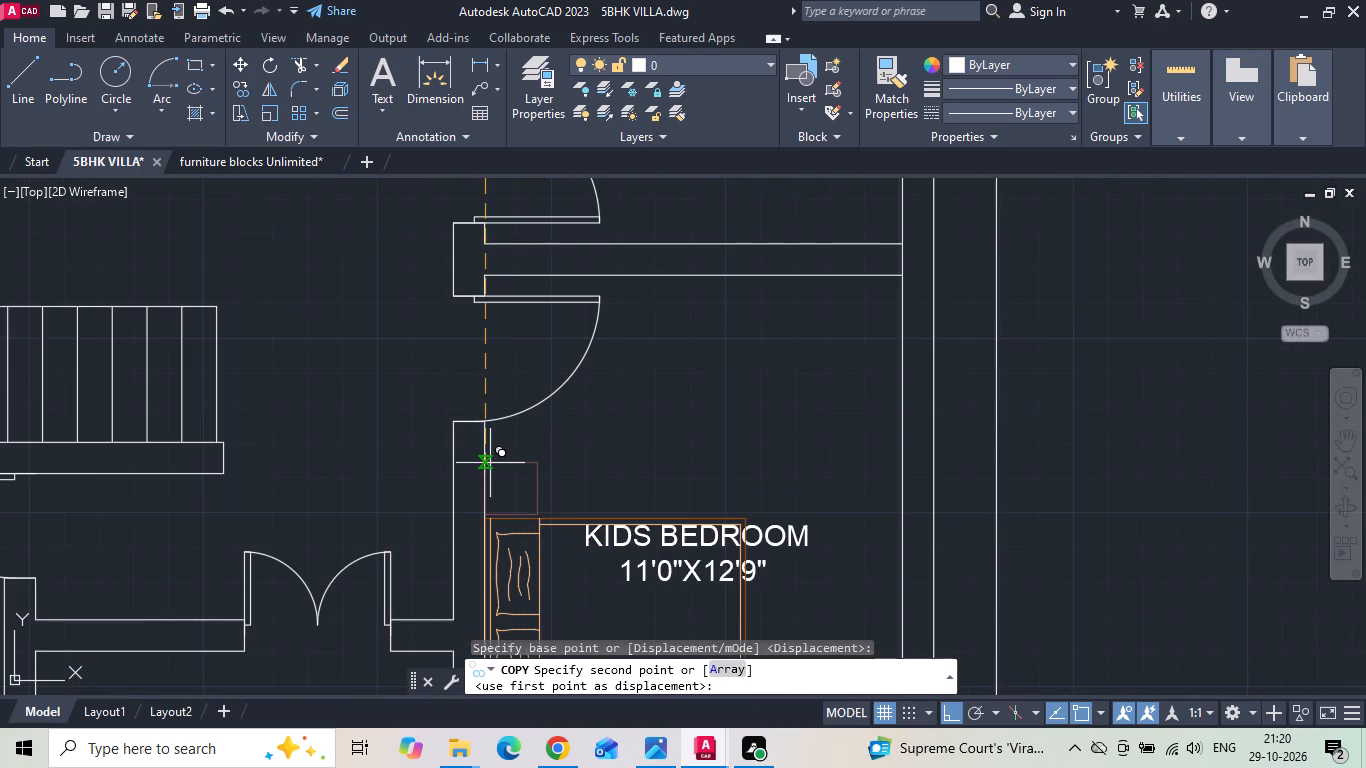
left_click(490, 463)
middle_click_drag(490, 460, 516, 297)
key("Escape")
Mirror the kids bedroom's bedside table about the bed's horizontal centreline to the bed's south side, keeping the original.
left_click_drag(567, 276, 556, 305)
left_click(545, 317)
right_click(545, 317)
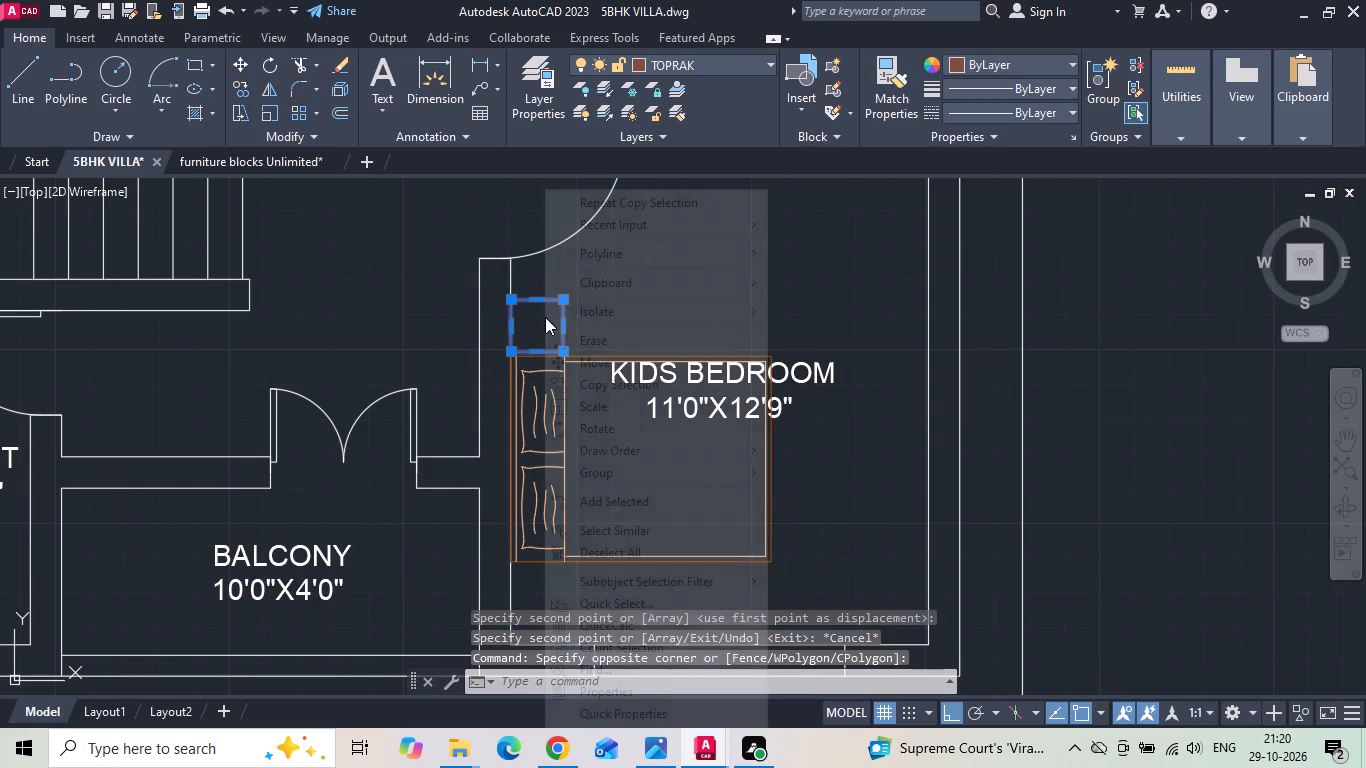
key("Escape")
type("MI")
key("space")
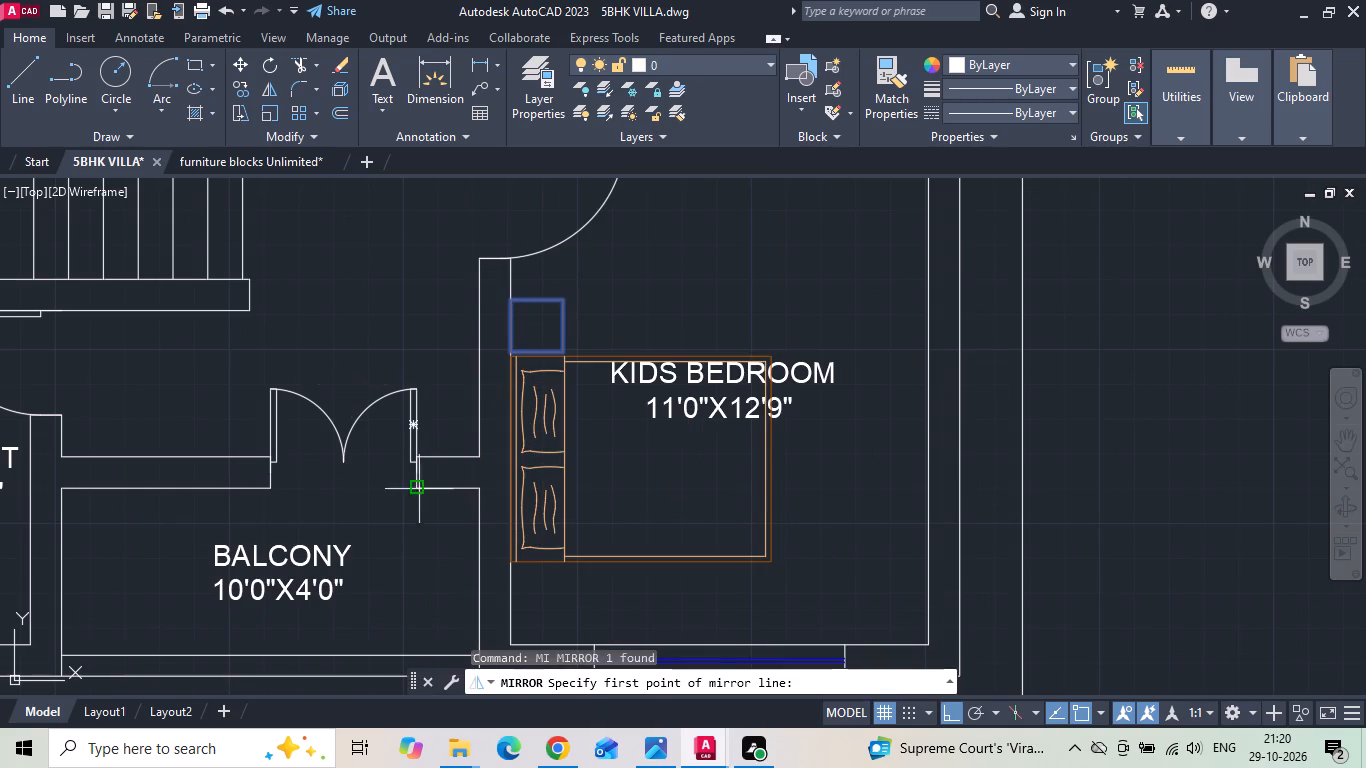
left_click(508, 455)
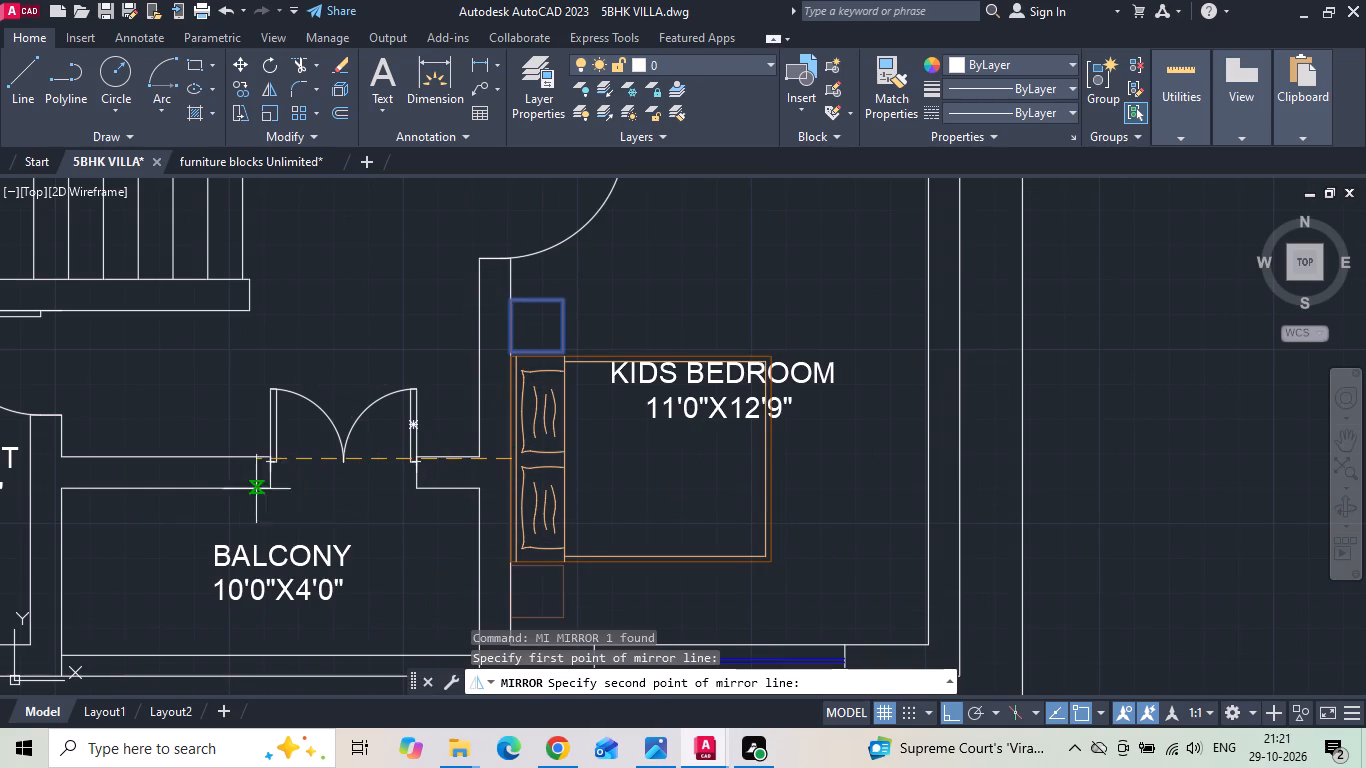
left_click(216, 502)
type("N")
key("space")
Move the "KIDS BEDROOM 11'0"X12'9"" label straight up until it sits clear above the bed.
scroll(433, 392, "down", 3)
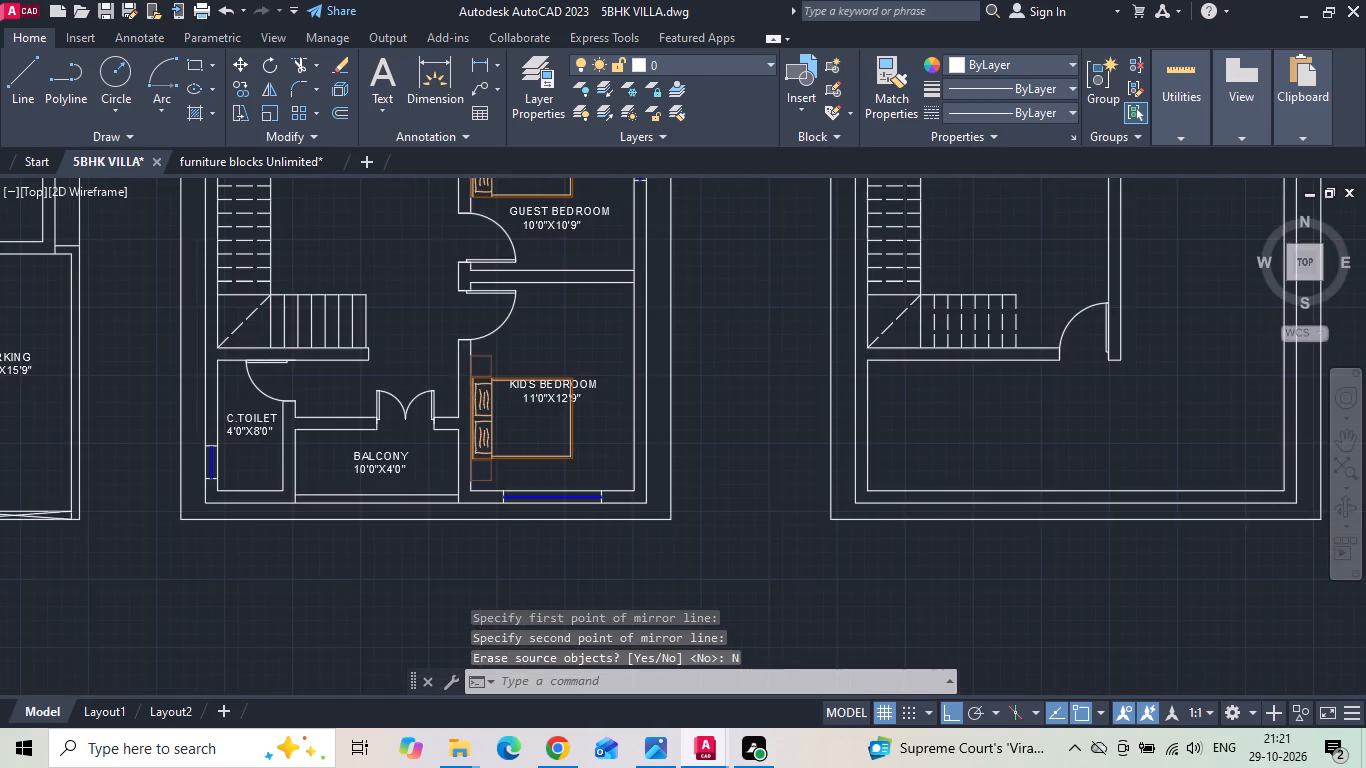
scroll(452, 389, "down", 1)
scroll(452, 389, "up", 3)
key("Escape")
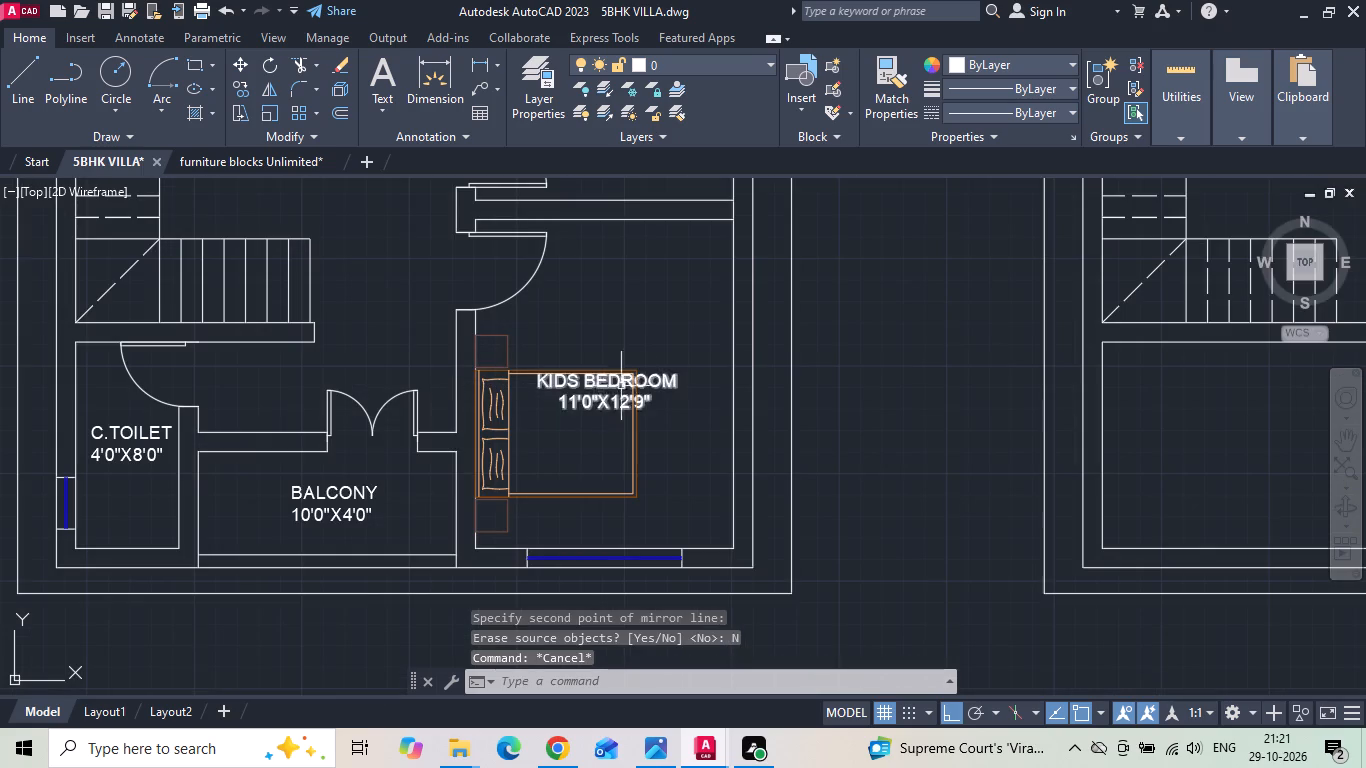
left_click(652, 379)
right_click(652, 379)
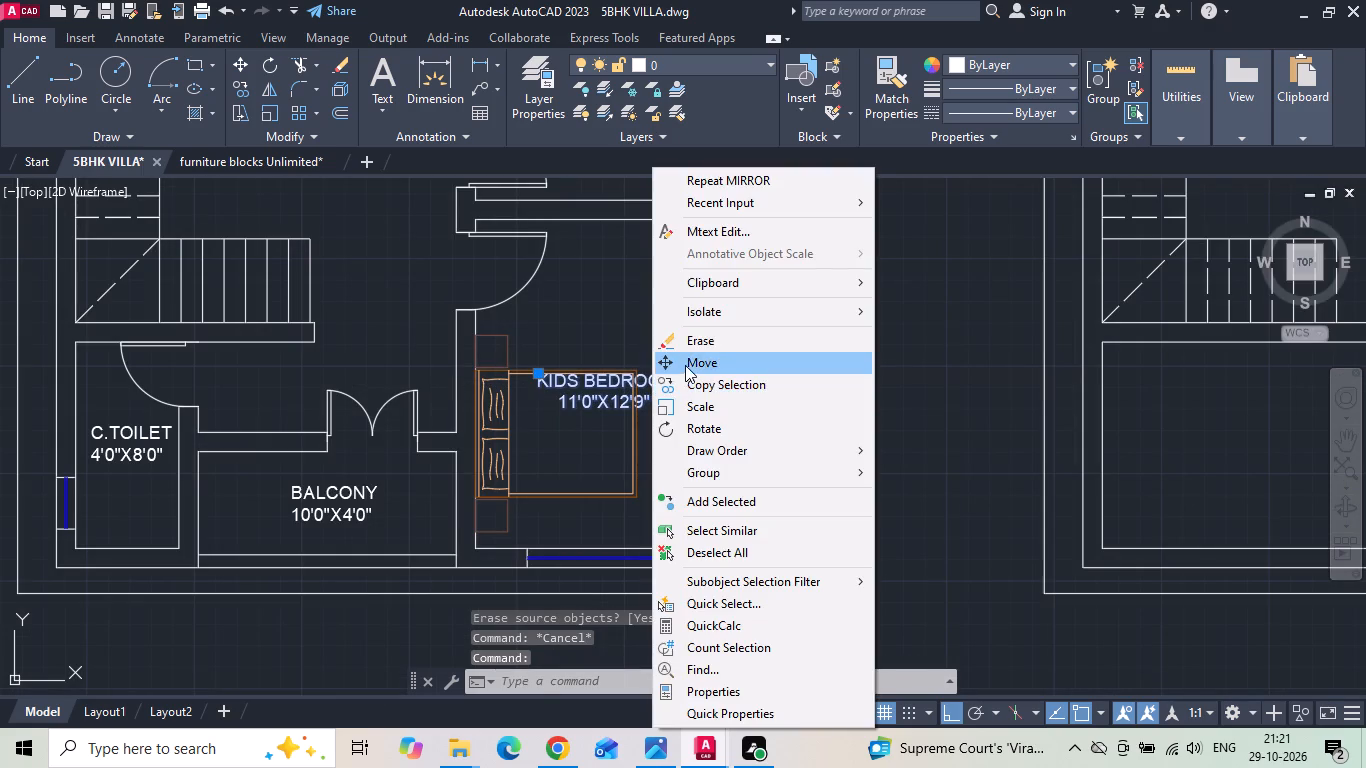
left_click(685, 365)
left_click(877, 371)
left_click(881, 317)
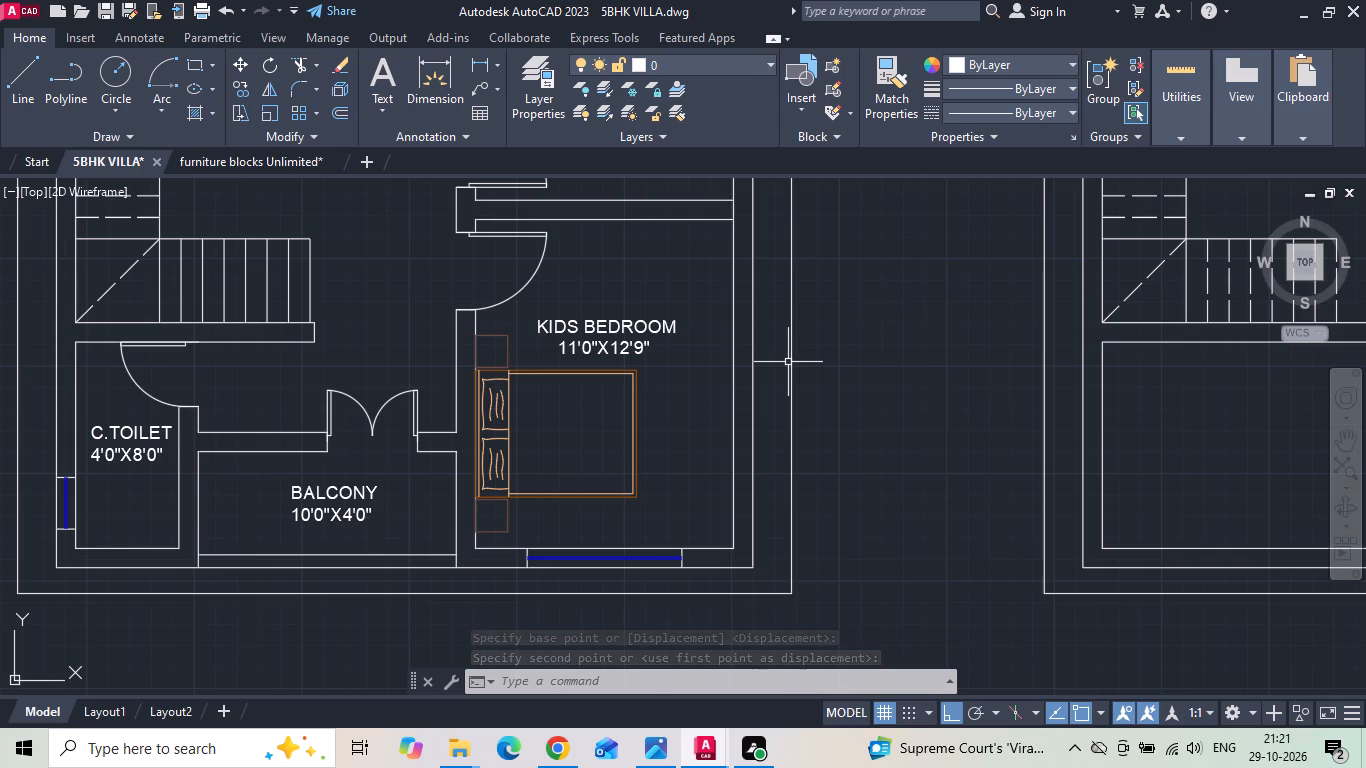
Save the 5BHK VILLA drawing.
key("ctrl+s")
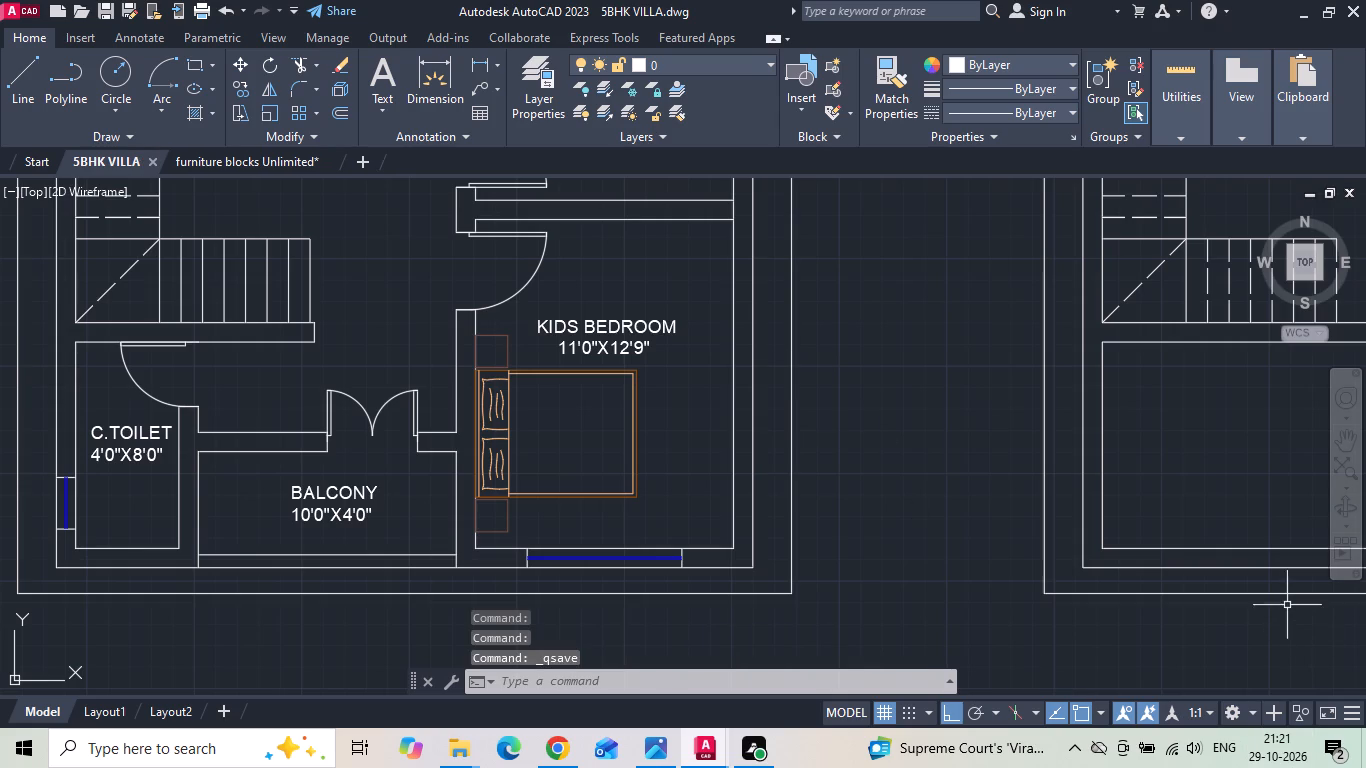
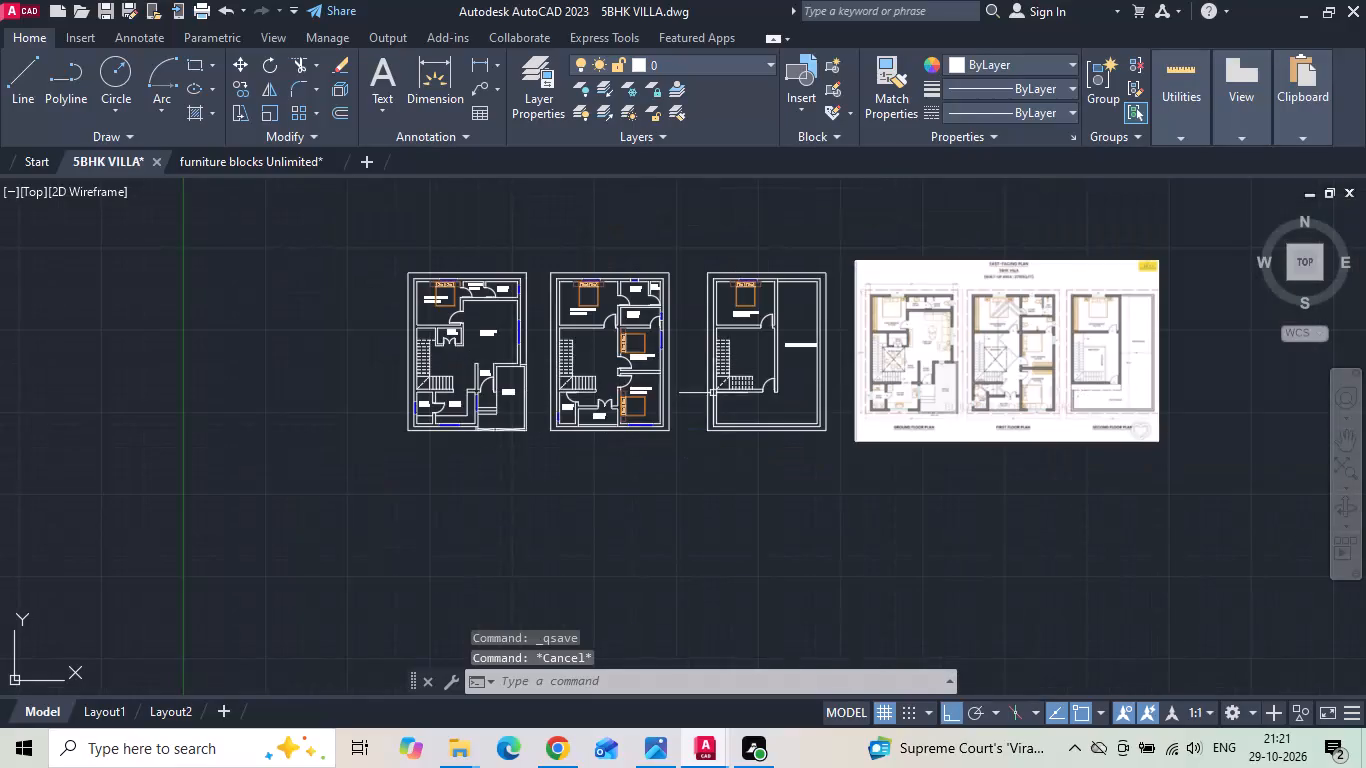
Examine the living hall seating in the reference ground floor plan and compare it with the sofa sets in the furniture blocks drawing.
scroll(964, 365, "up", 3)
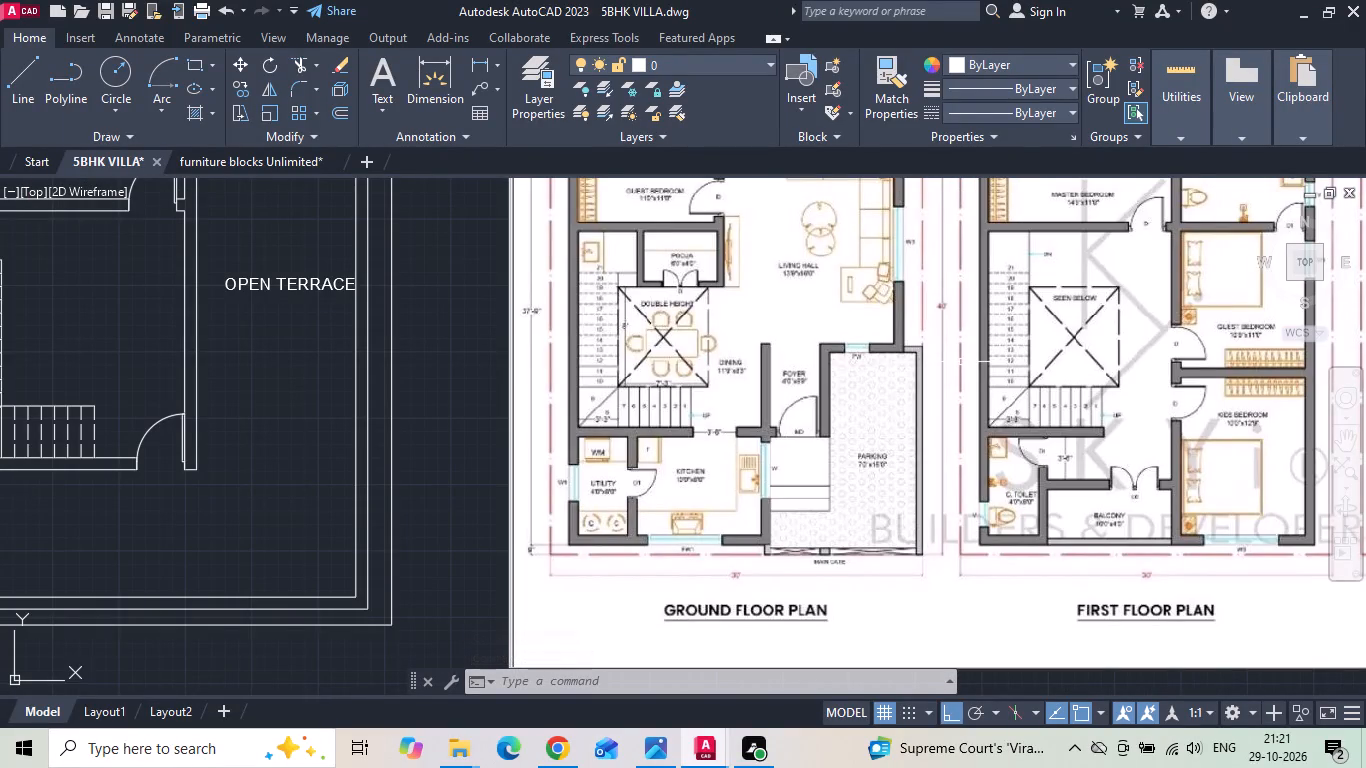
middle_click_drag(711, 282, 735, 398)
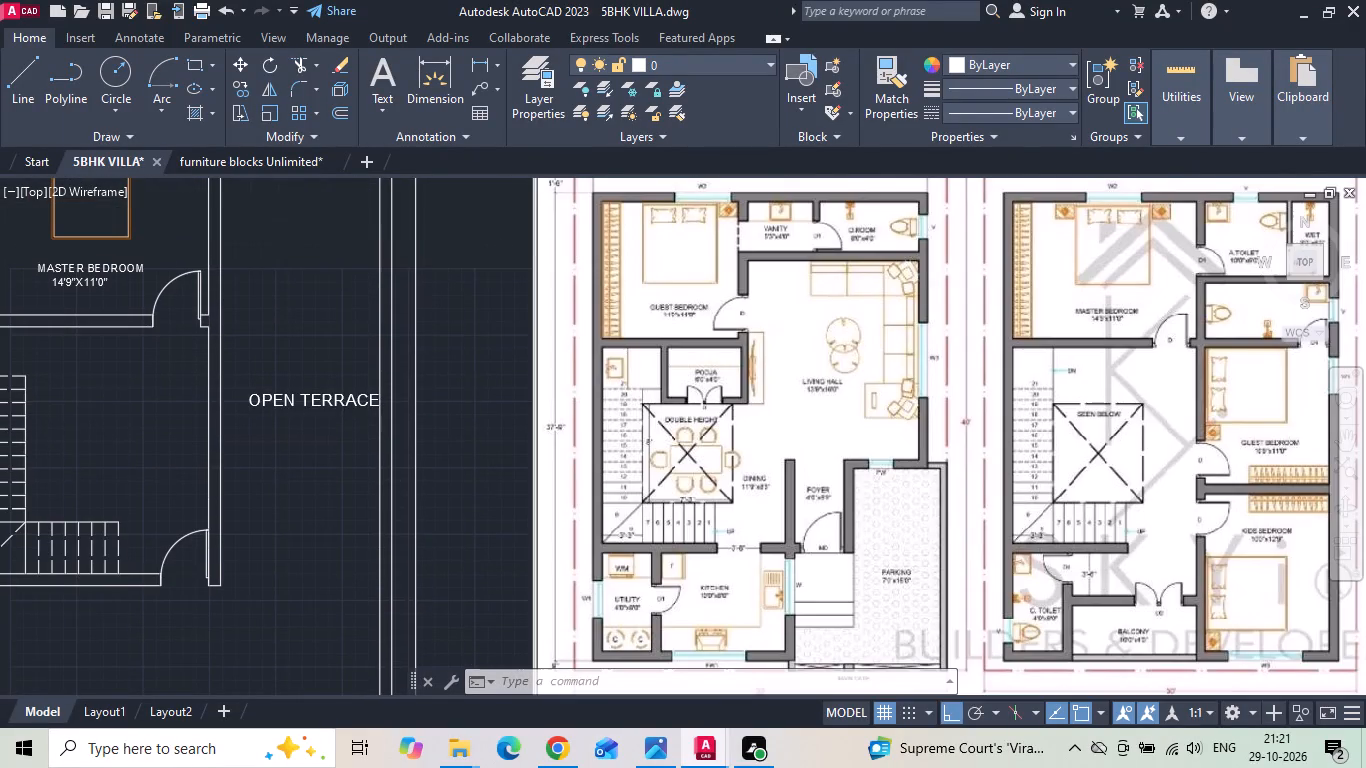
left_click(208, 160)
scroll(573, 400, "down", 3)
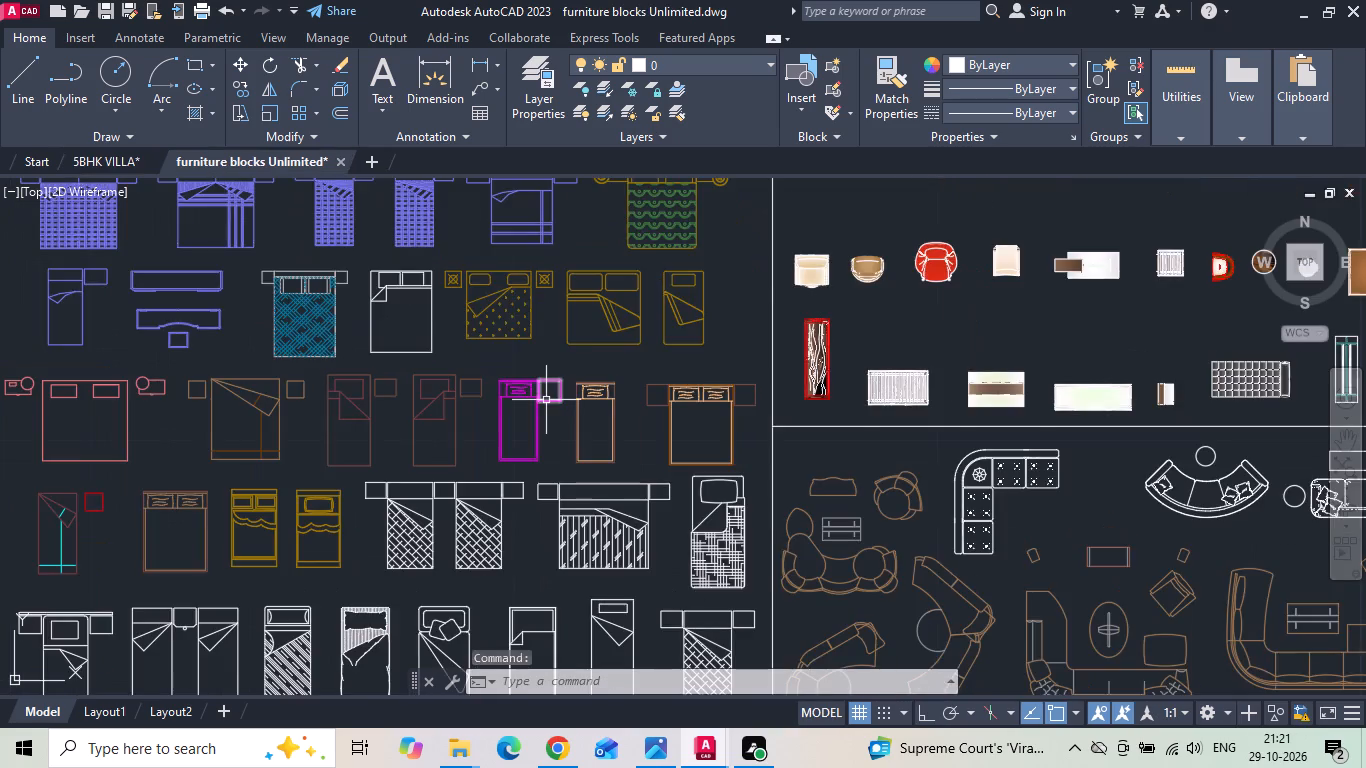
scroll(546, 400, "down", 2)
middle_click_drag(800, 517, 582, 410)
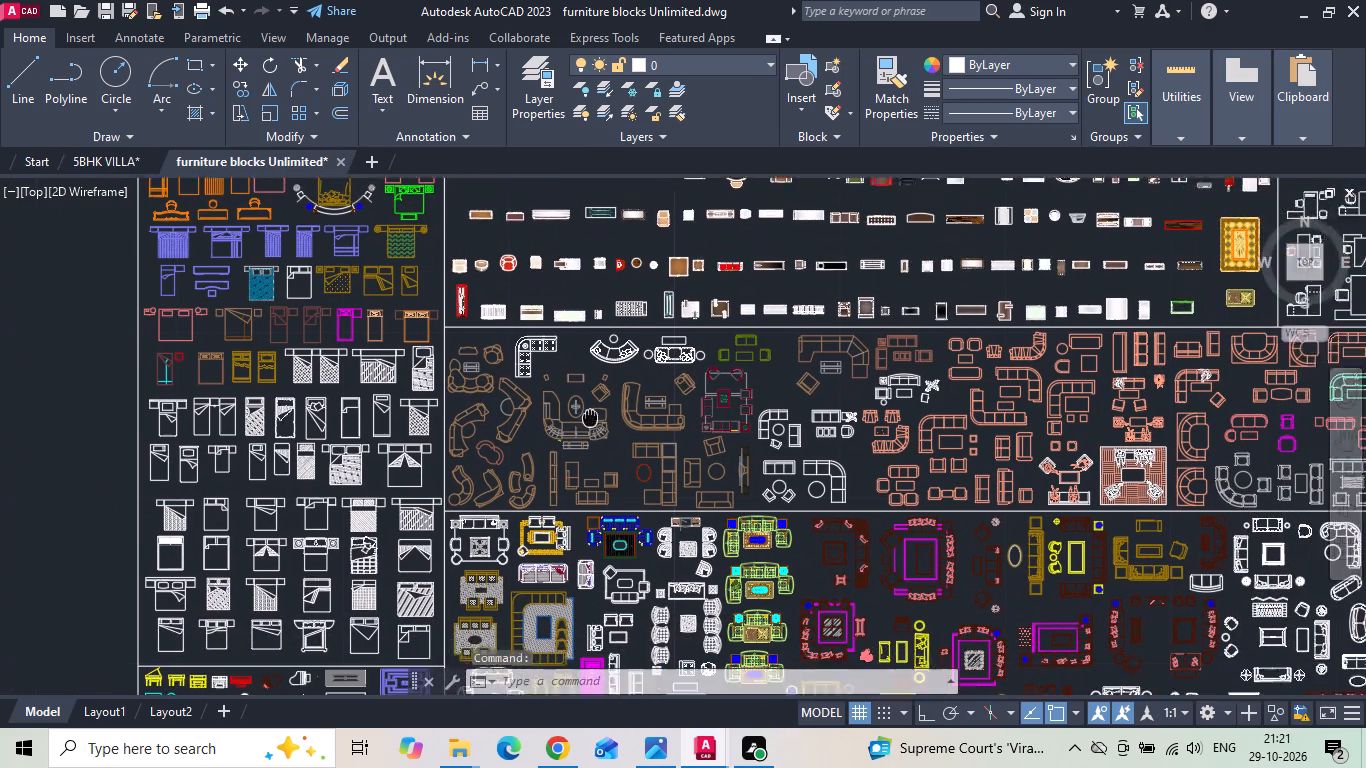
middle_click_drag(582, 410, 555, 380)
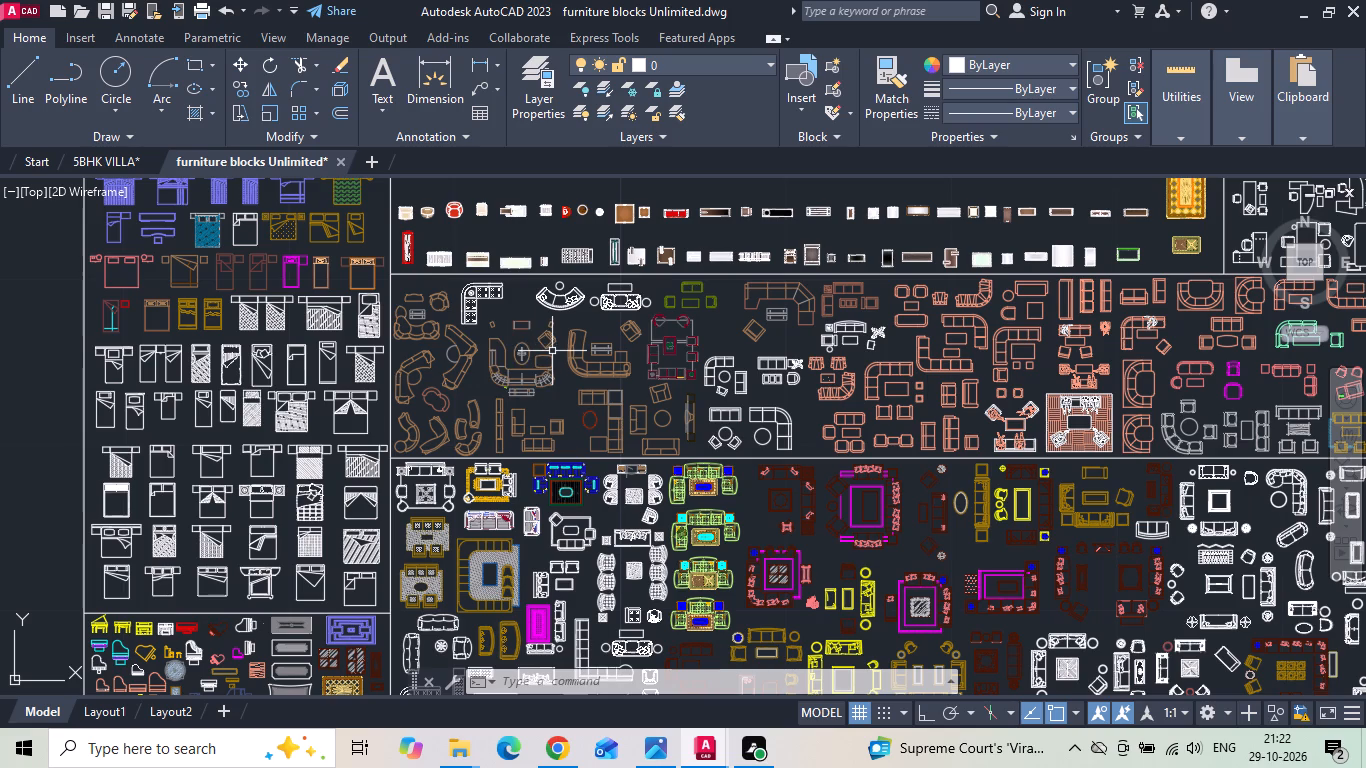
scroll(536, 312, "down", 1)
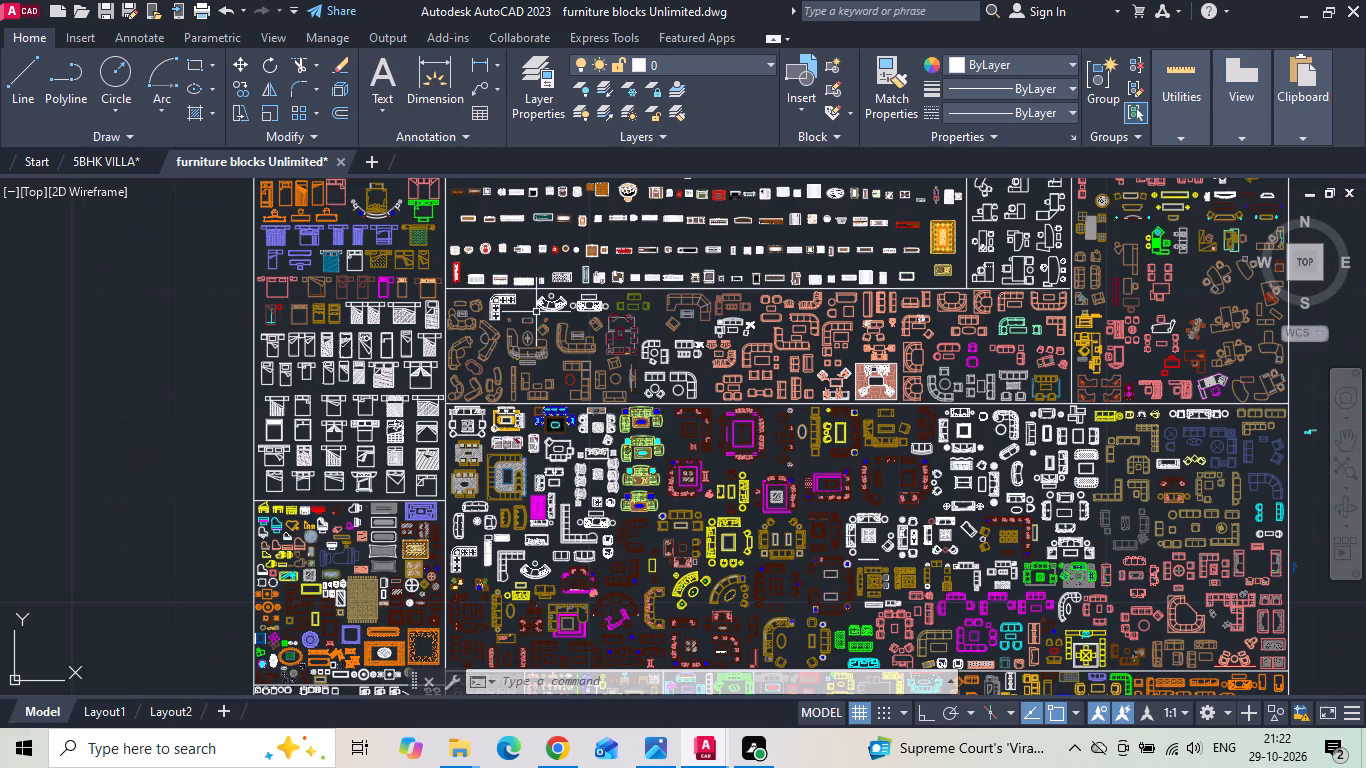
scroll(583, 550, "up", 1)
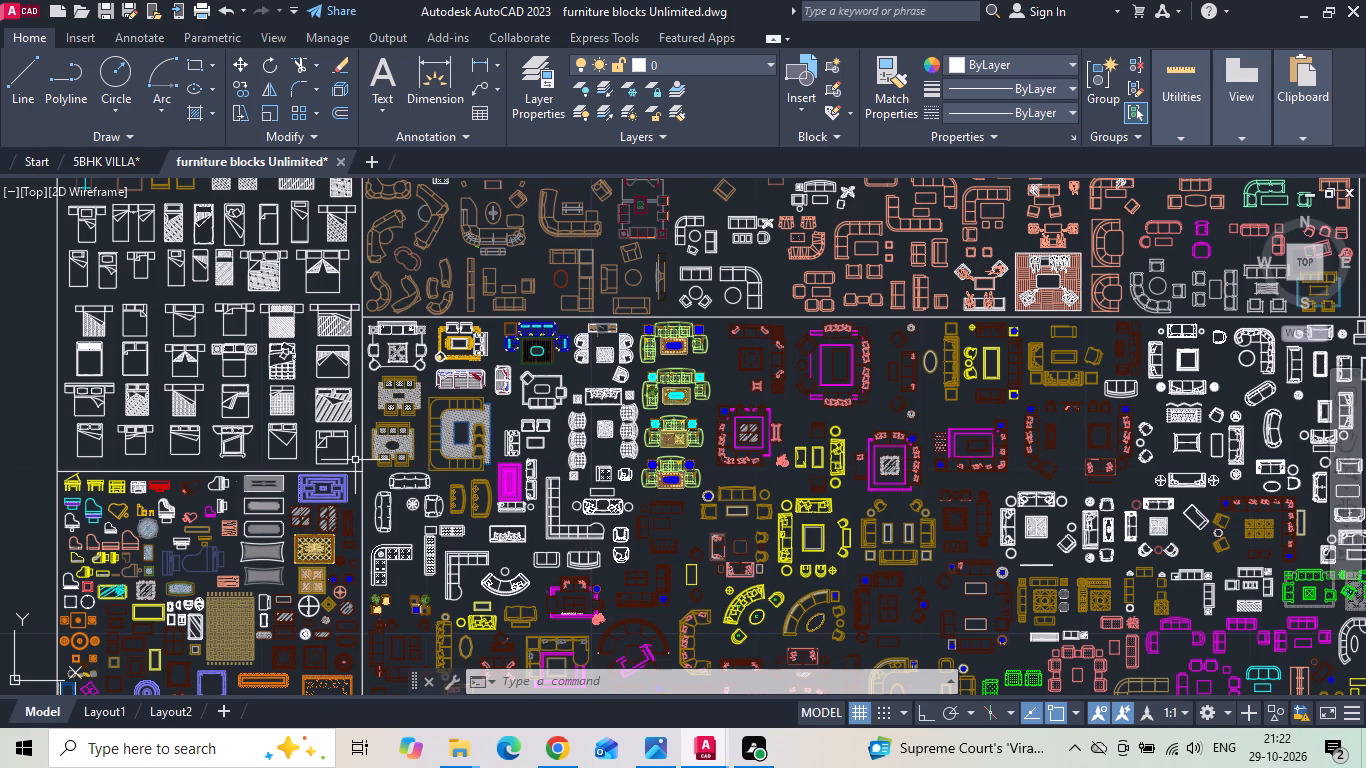
scroll(354, 460, "down", 1)
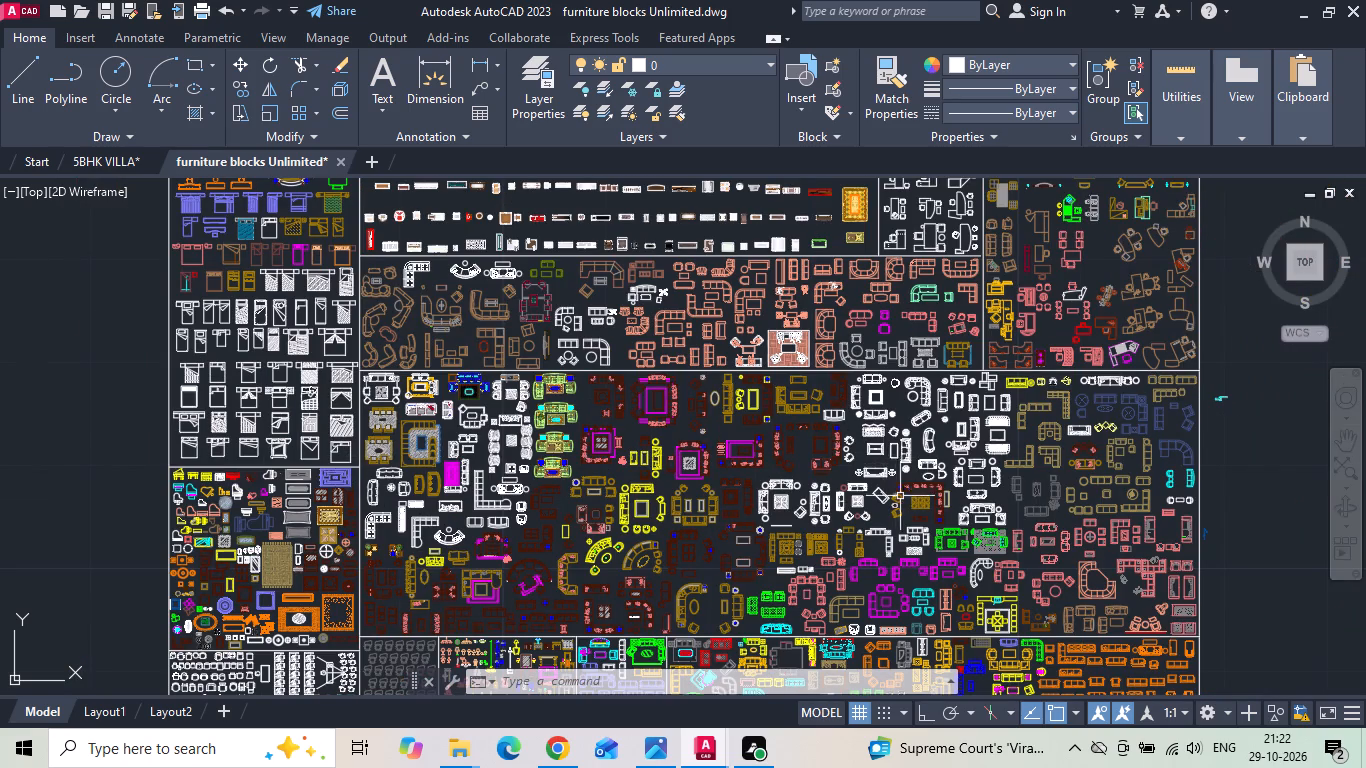
scroll(904, 498, "up", 3)
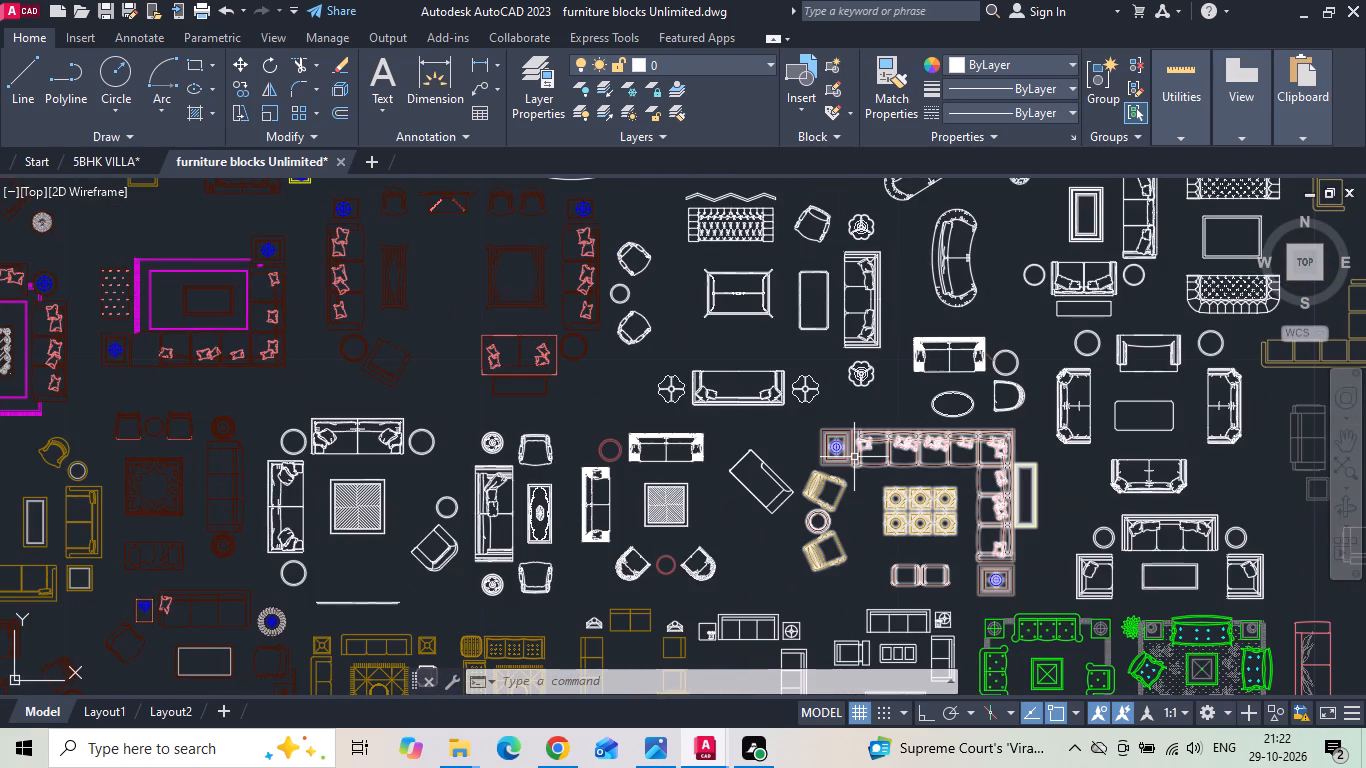
left_click(108, 167)
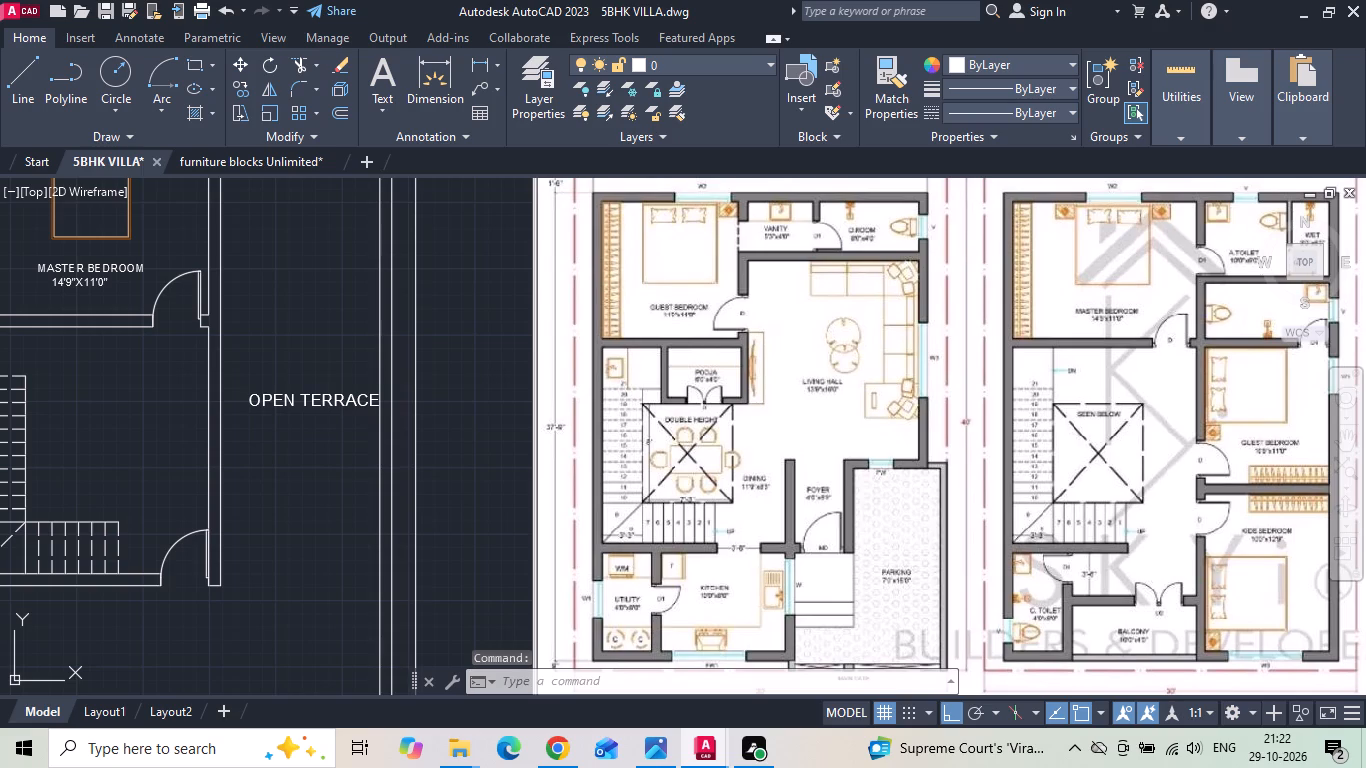
middle_click_drag(816, 361, 790, 407)
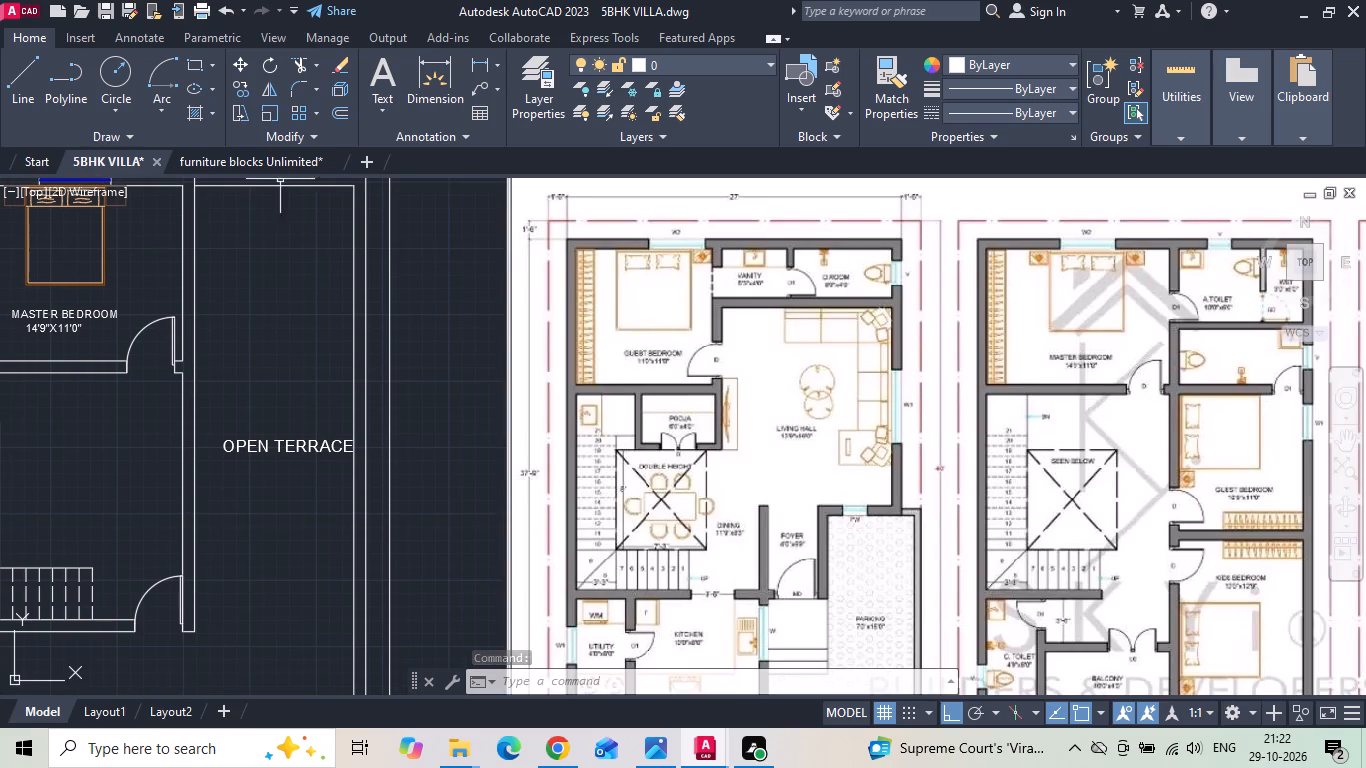
Search the sofa sections of the furniture blocks drawing for an L-shaped sofa set matching the reference living hall.
left_click(297, 157)
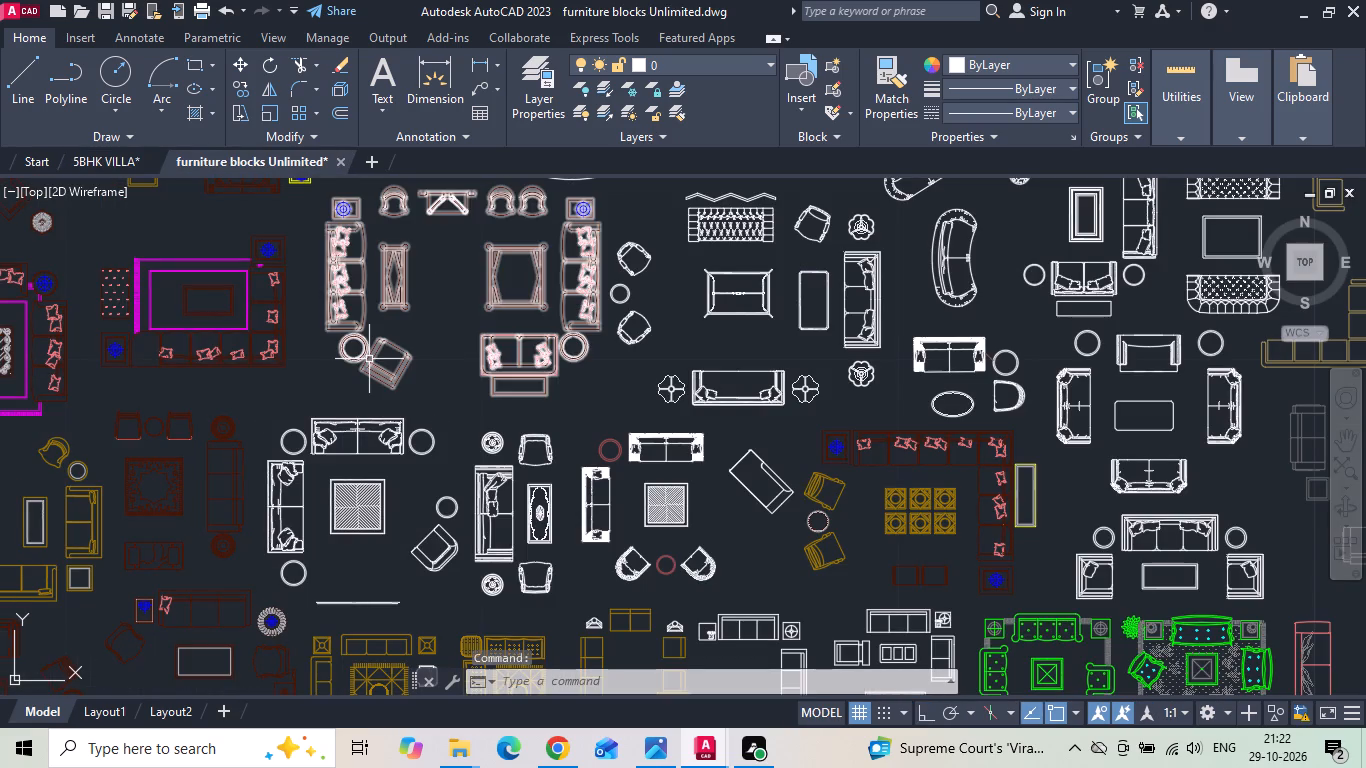
scroll(400, 372, "down", 1)
scroll(239, 325, "up", 2)
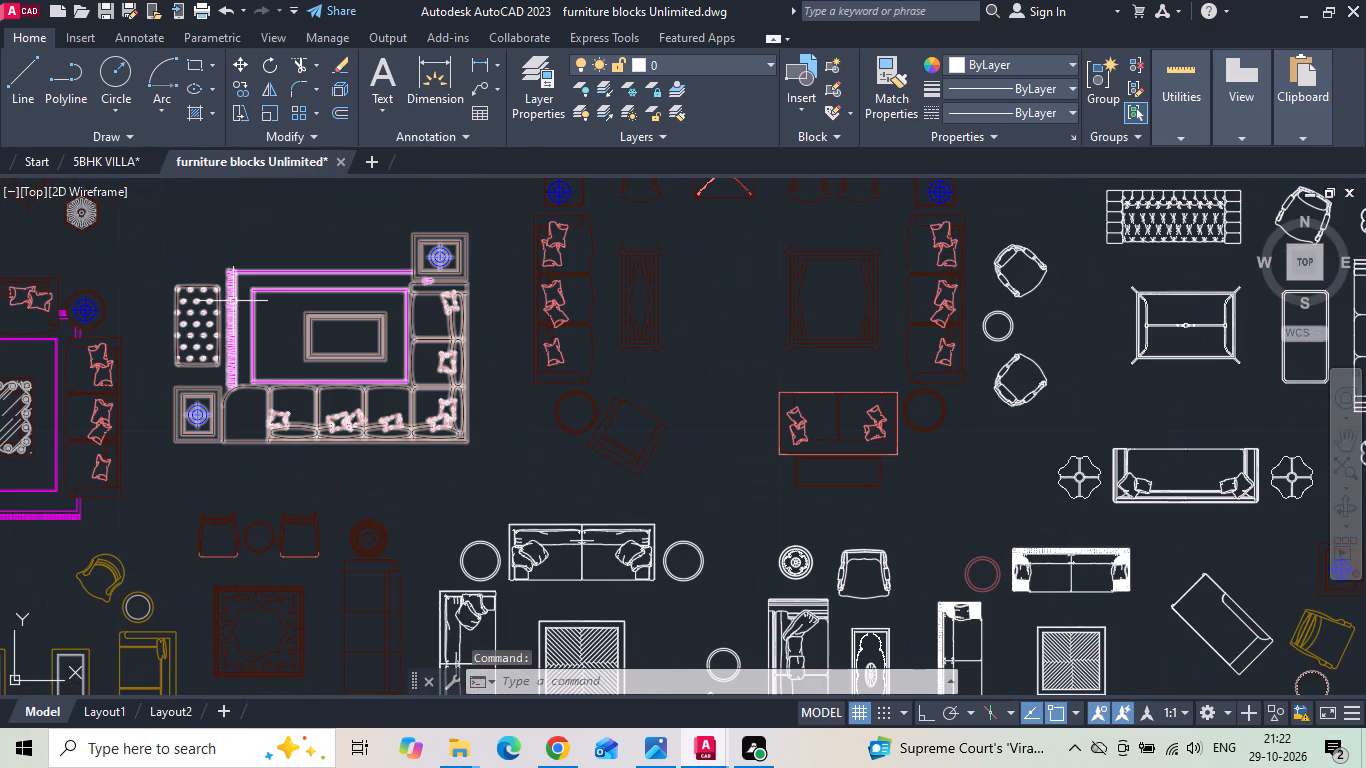
middle_click_drag(234, 300, 406, 389)
left_click(436, 361)
scroll(444, 362, "down", 2)
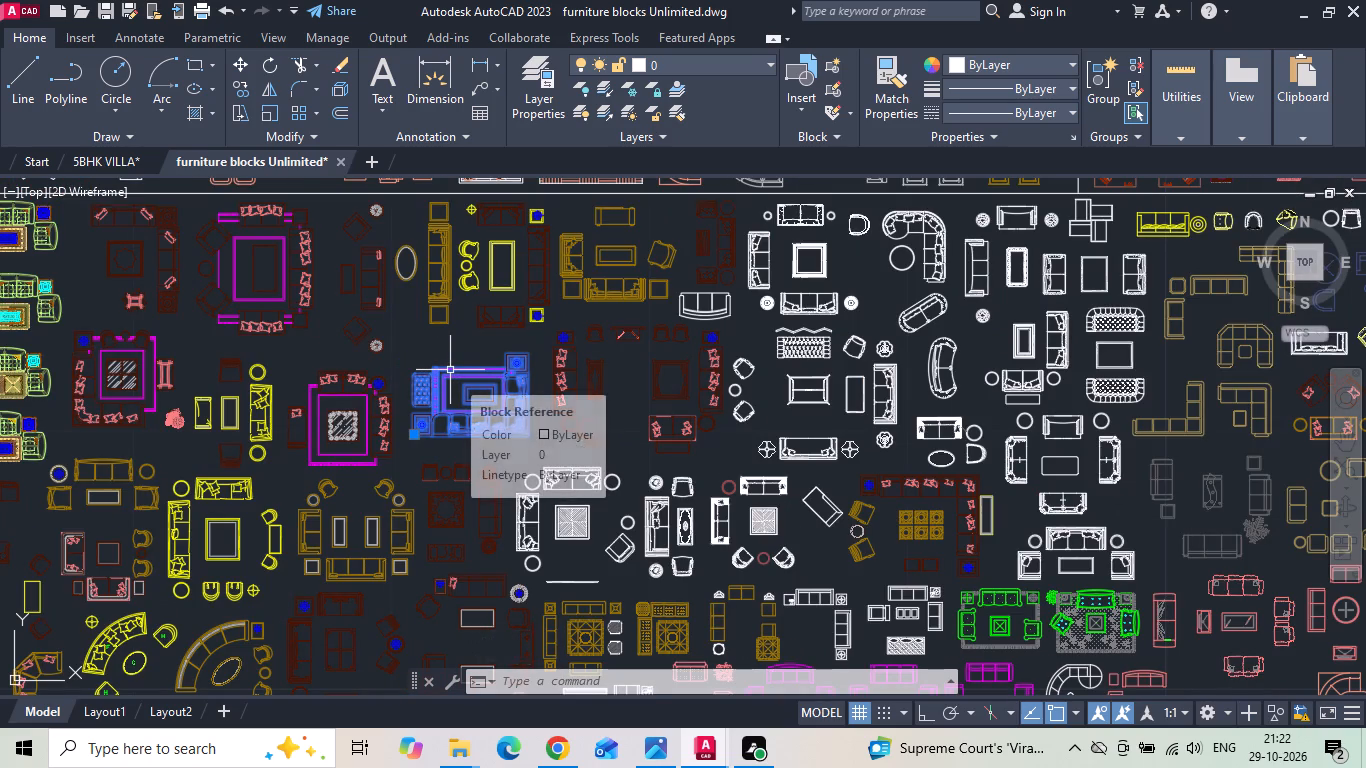
key("Escape")
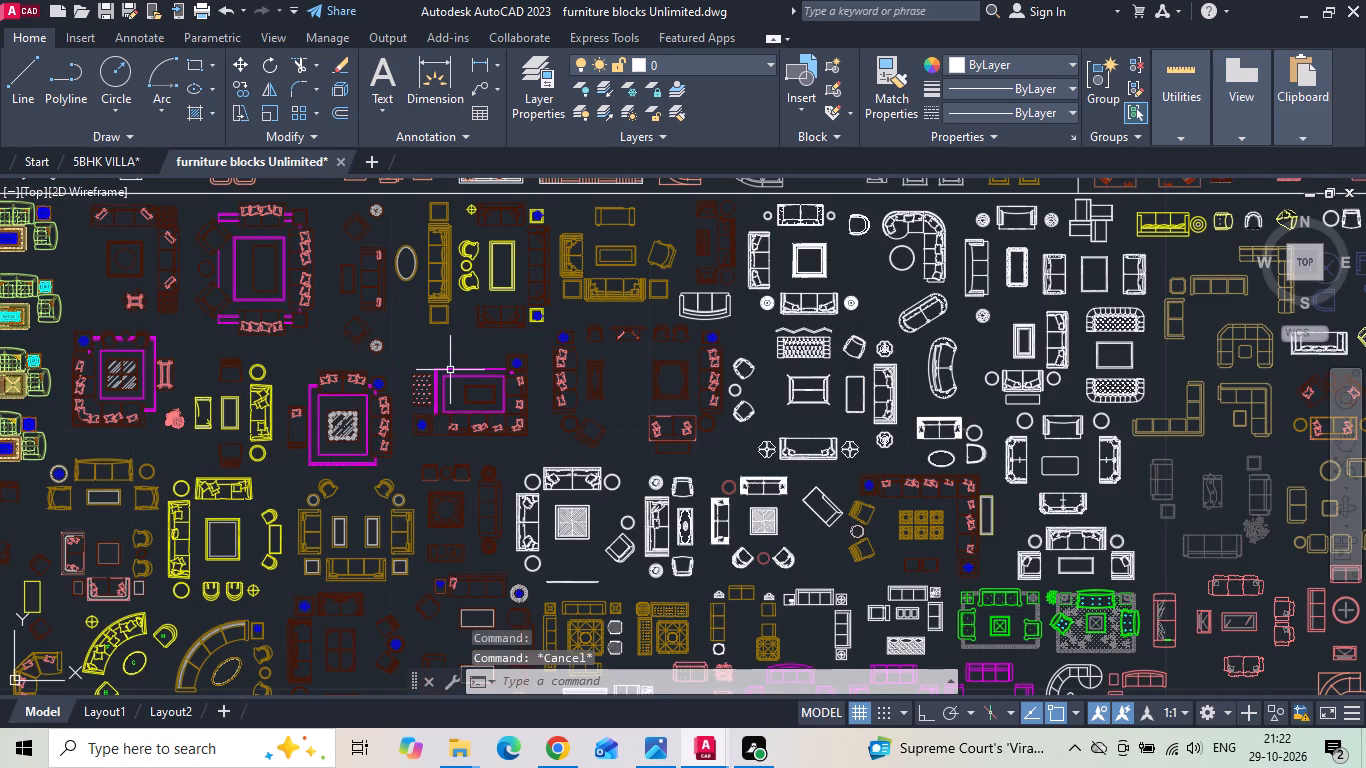
scroll(443, 369, "down", 3)
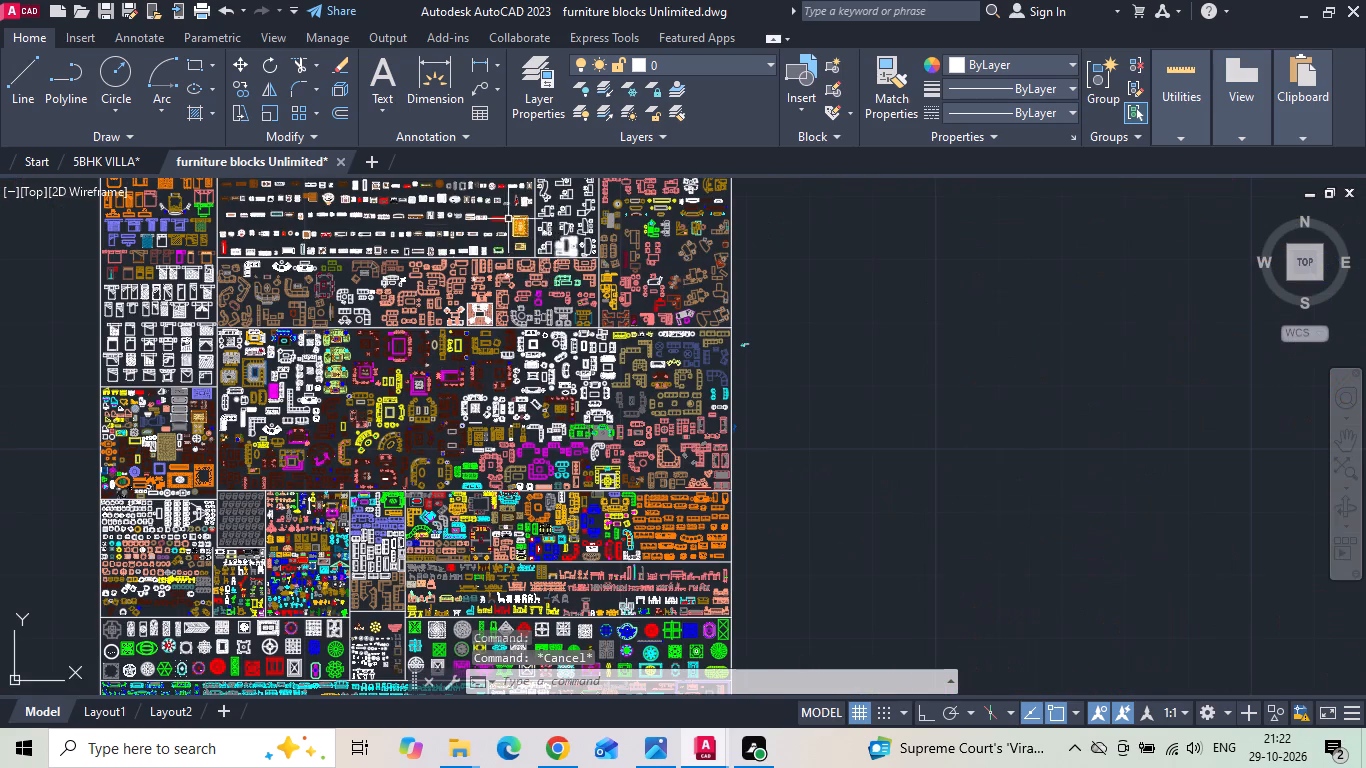
scroll(387, 238, "up", 1)
scroll(470, 258, "up", 4)
scroll(693, 264, "down", 2)
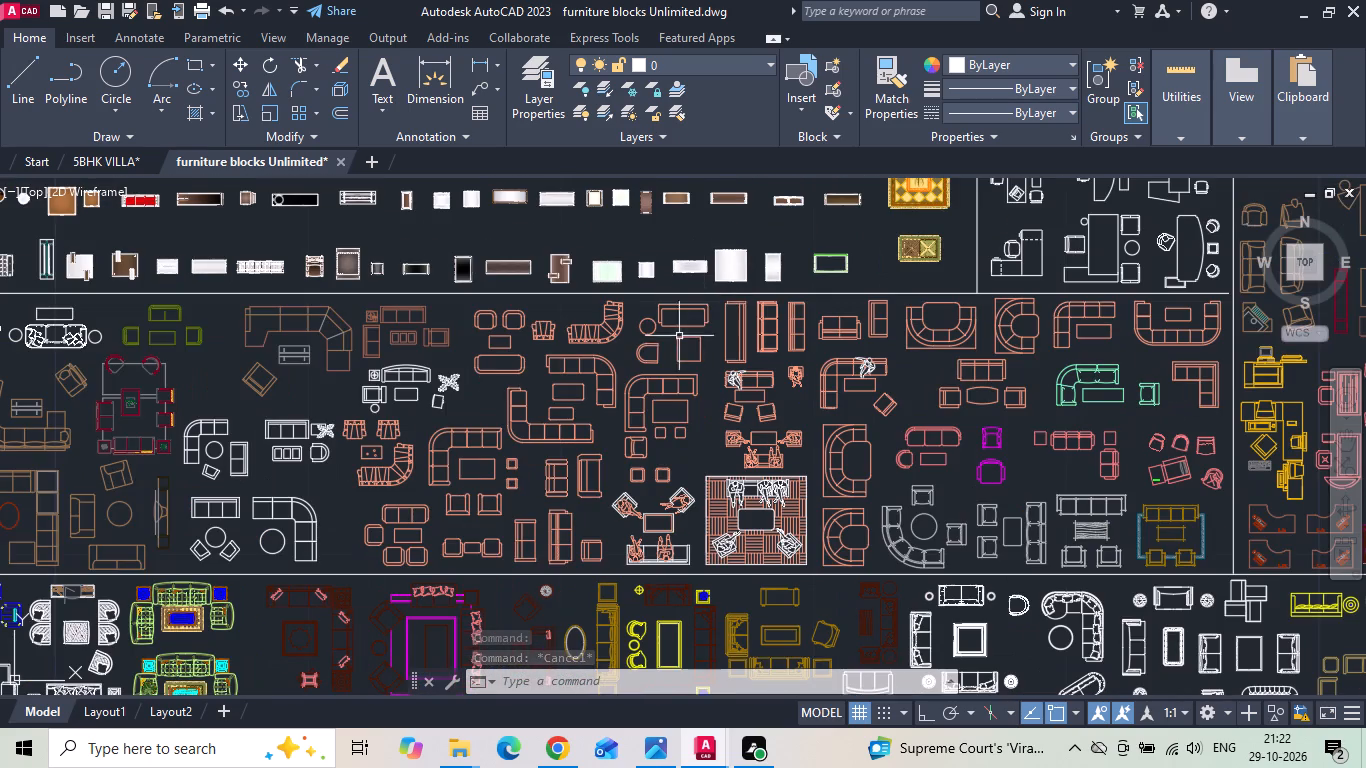
middle_click_drag(572, 427, 653, 363)
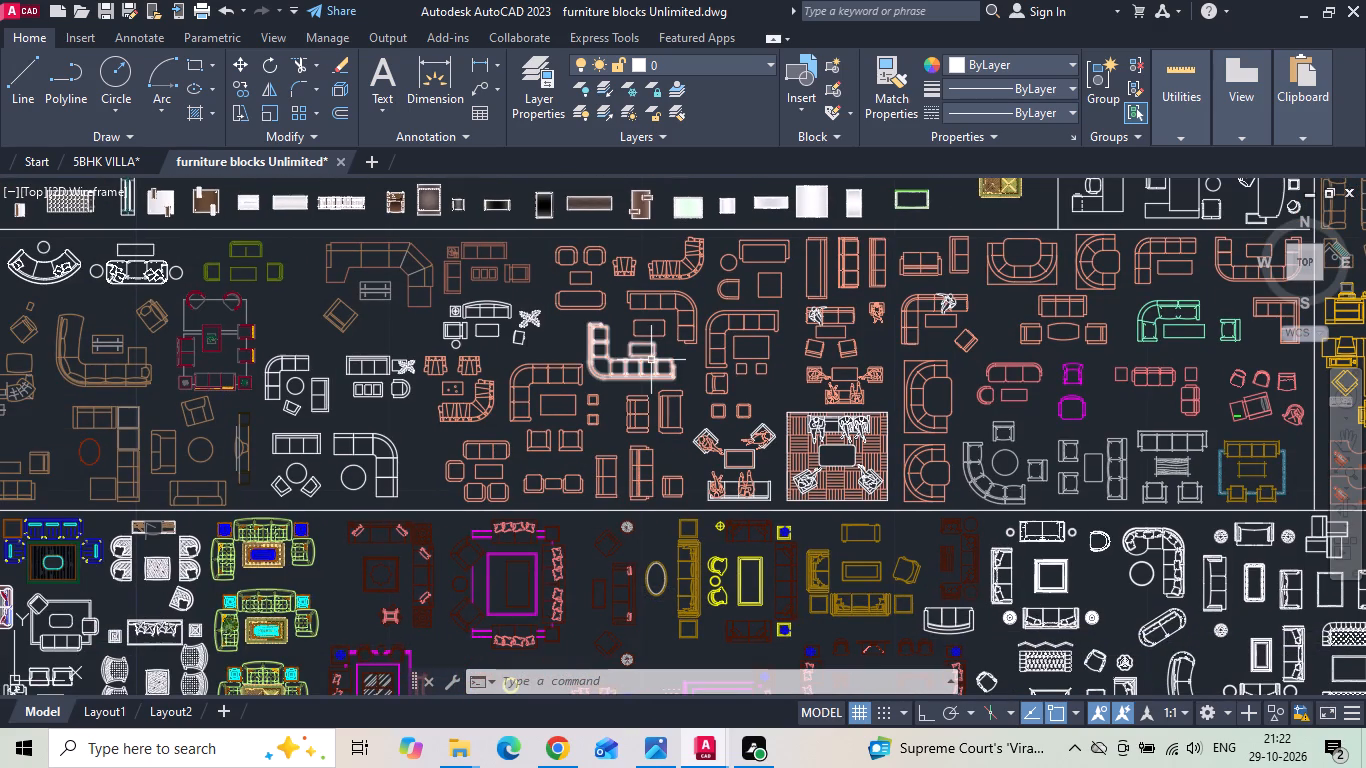
scroll(451, 425, "down", 1)
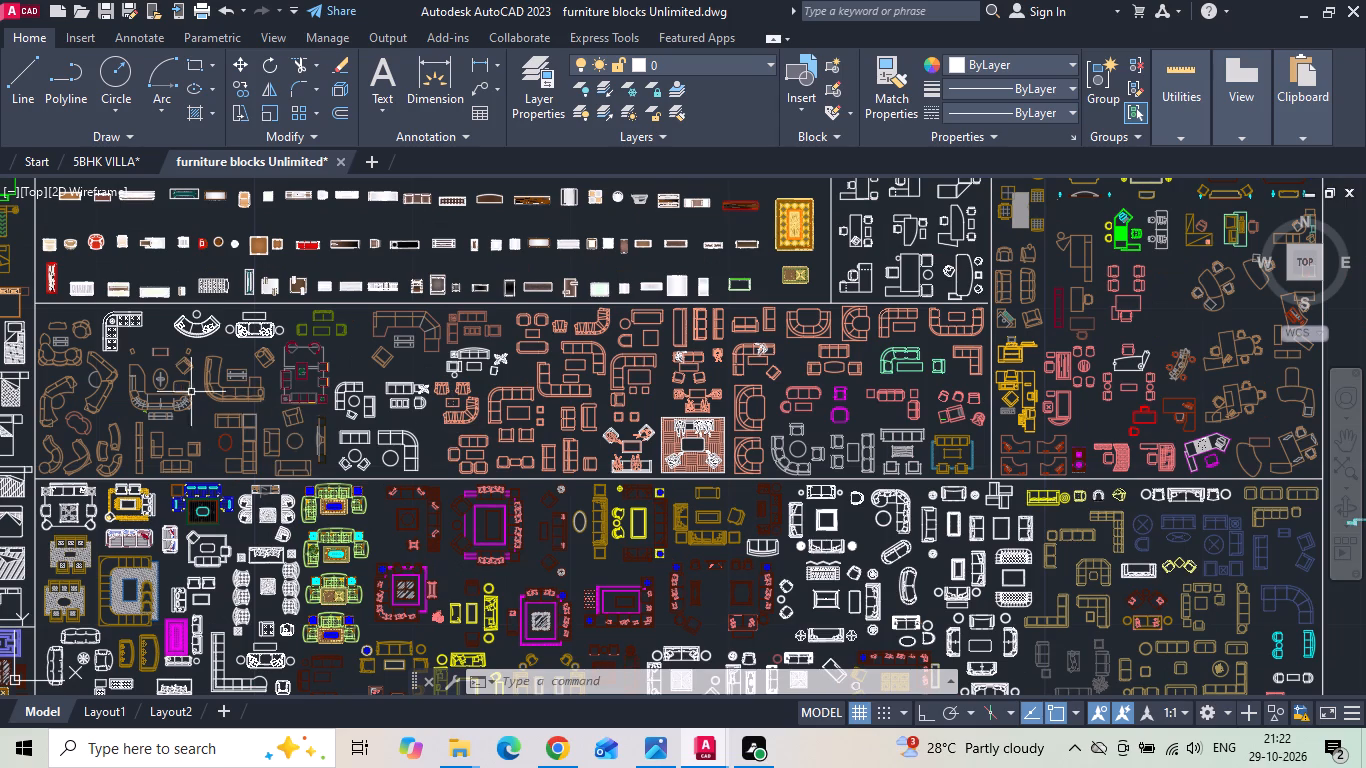
scroll(348, 475, "down", 1)
scroll(907, 226, "up", 1)
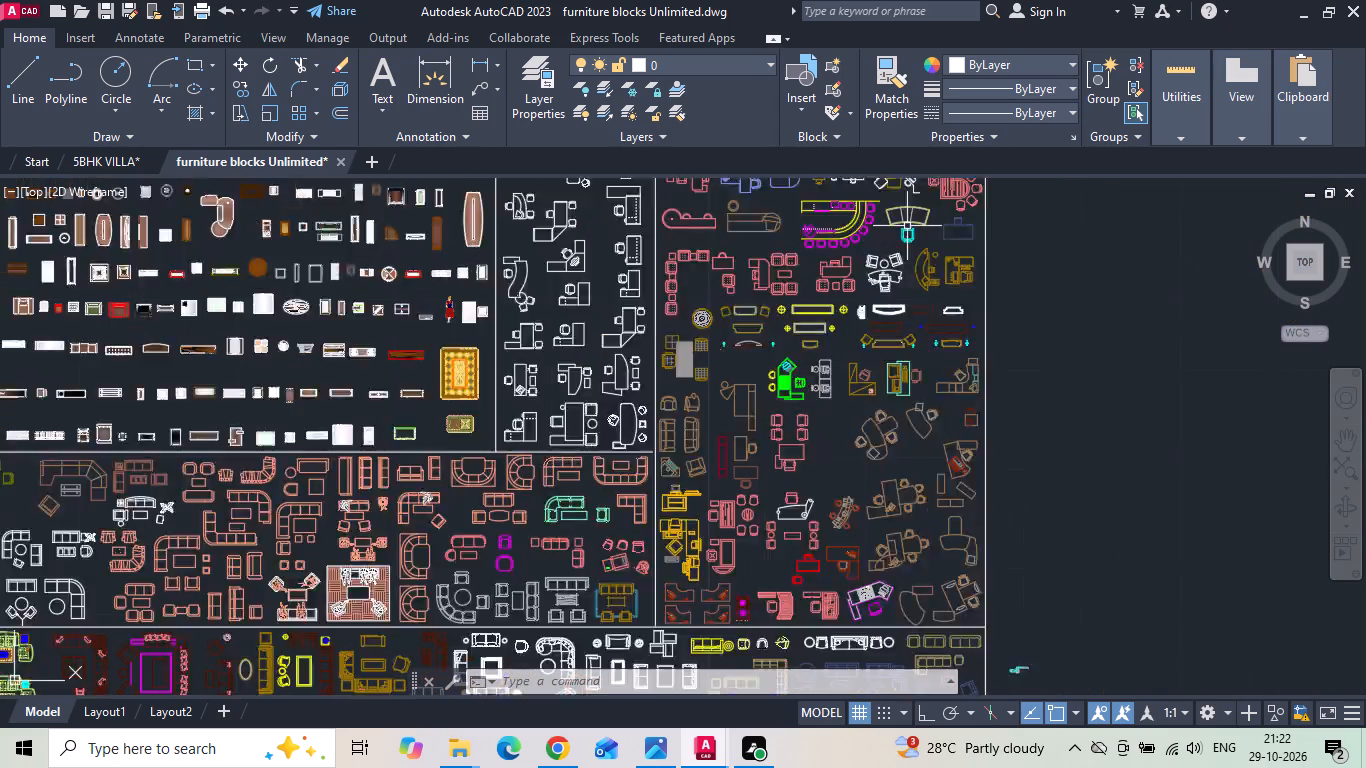
scroll(907, 226, "up", 1)
middle_click_drag(757, 367, 752, 491)
scroll(749, 500, "down", 2)
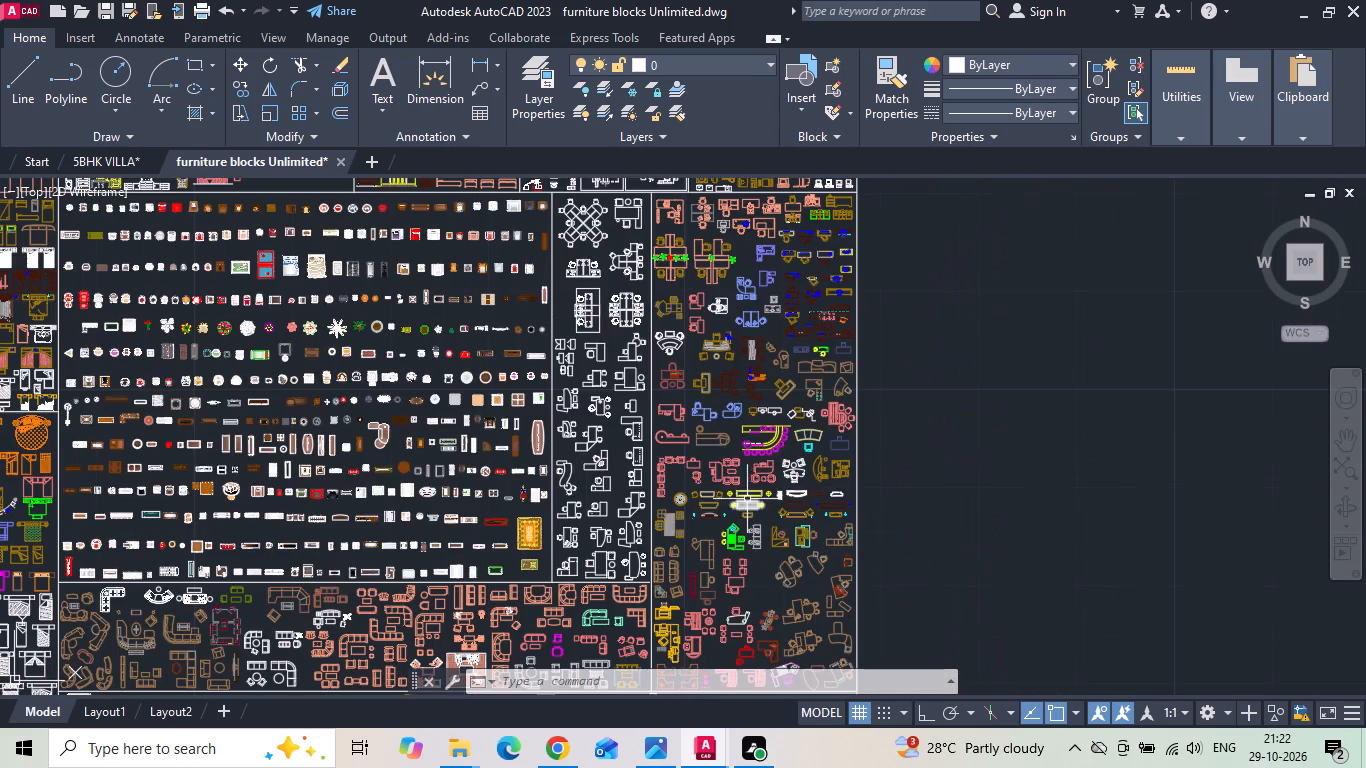
scroll(732, 481, "down", 1)
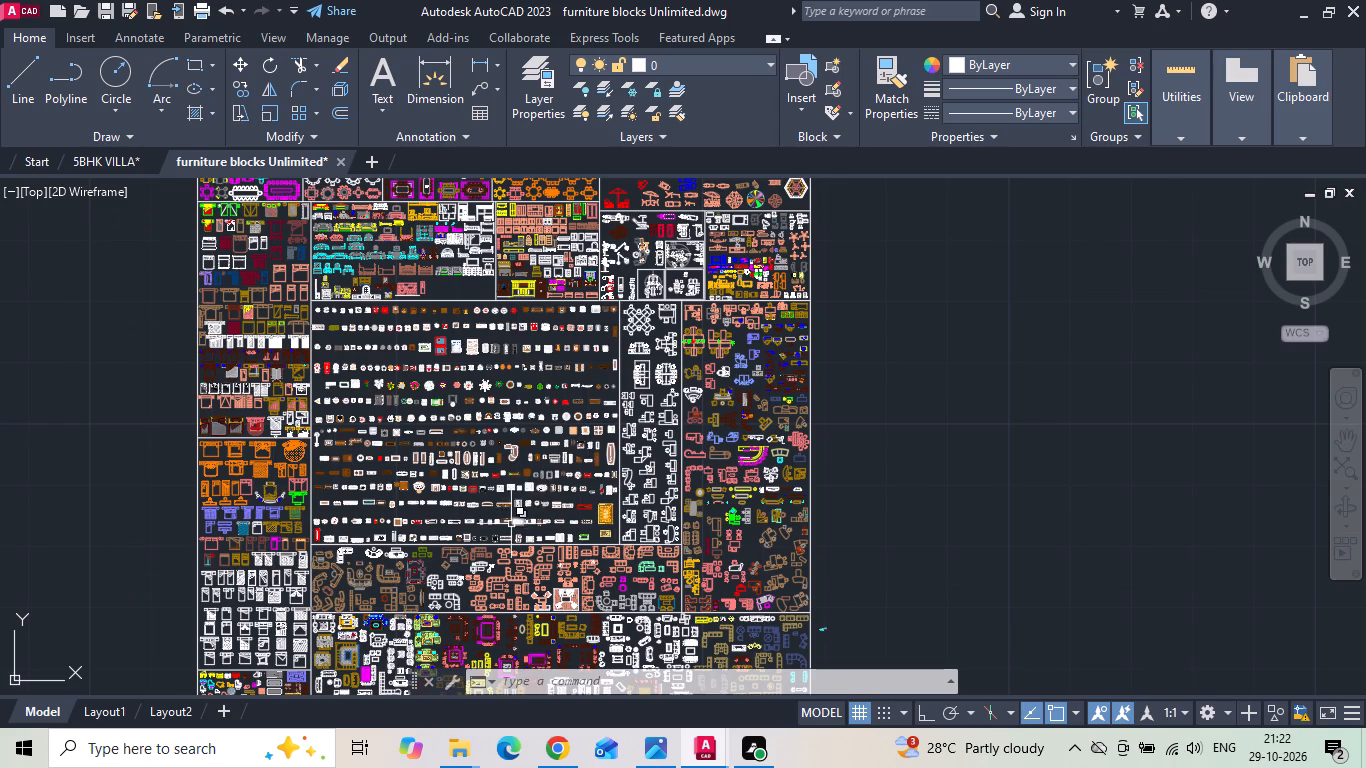
scroll(500, 530, "up", 2)
middle_click_drag(489, 500, 524, 272)
scroll(448, 403, "up", 2)
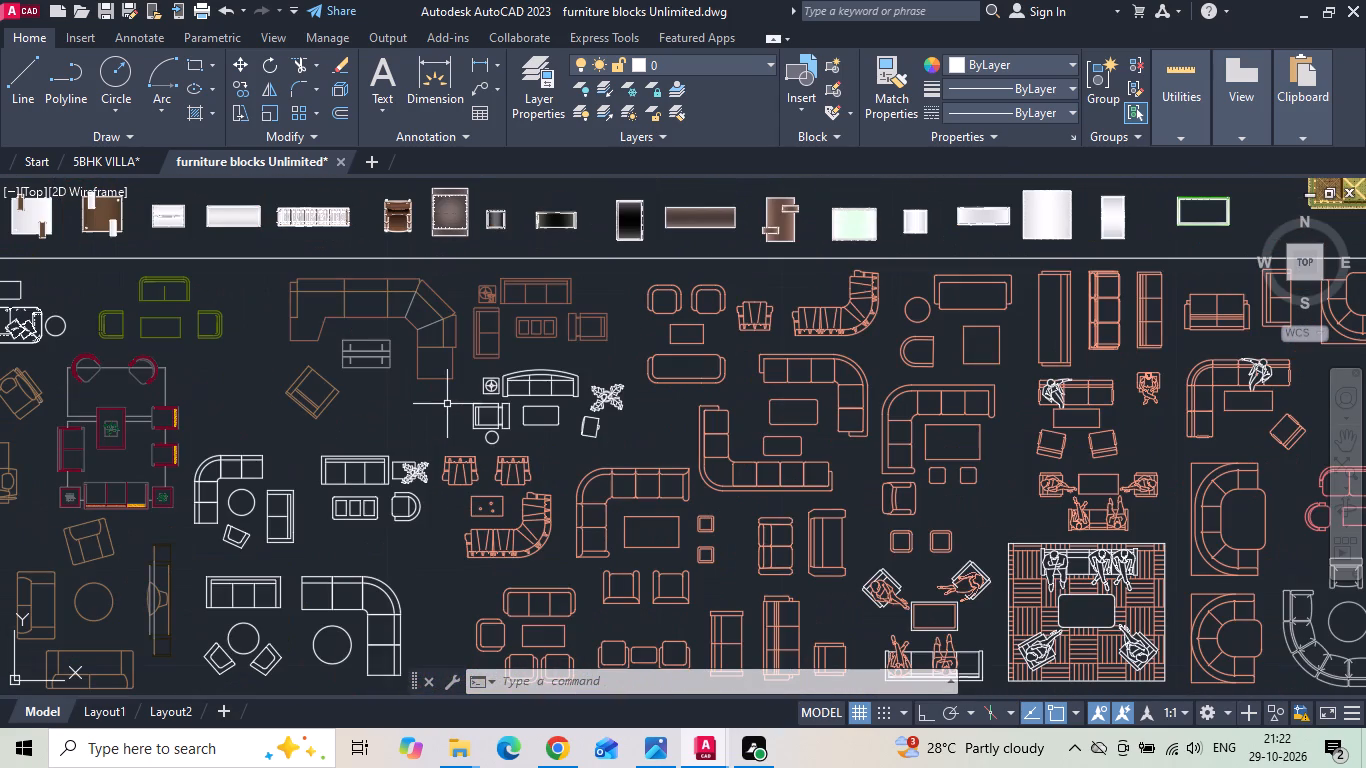
scroll(420, 325, "down", 2)
middle_click_drag(811, 433, 778, 339)
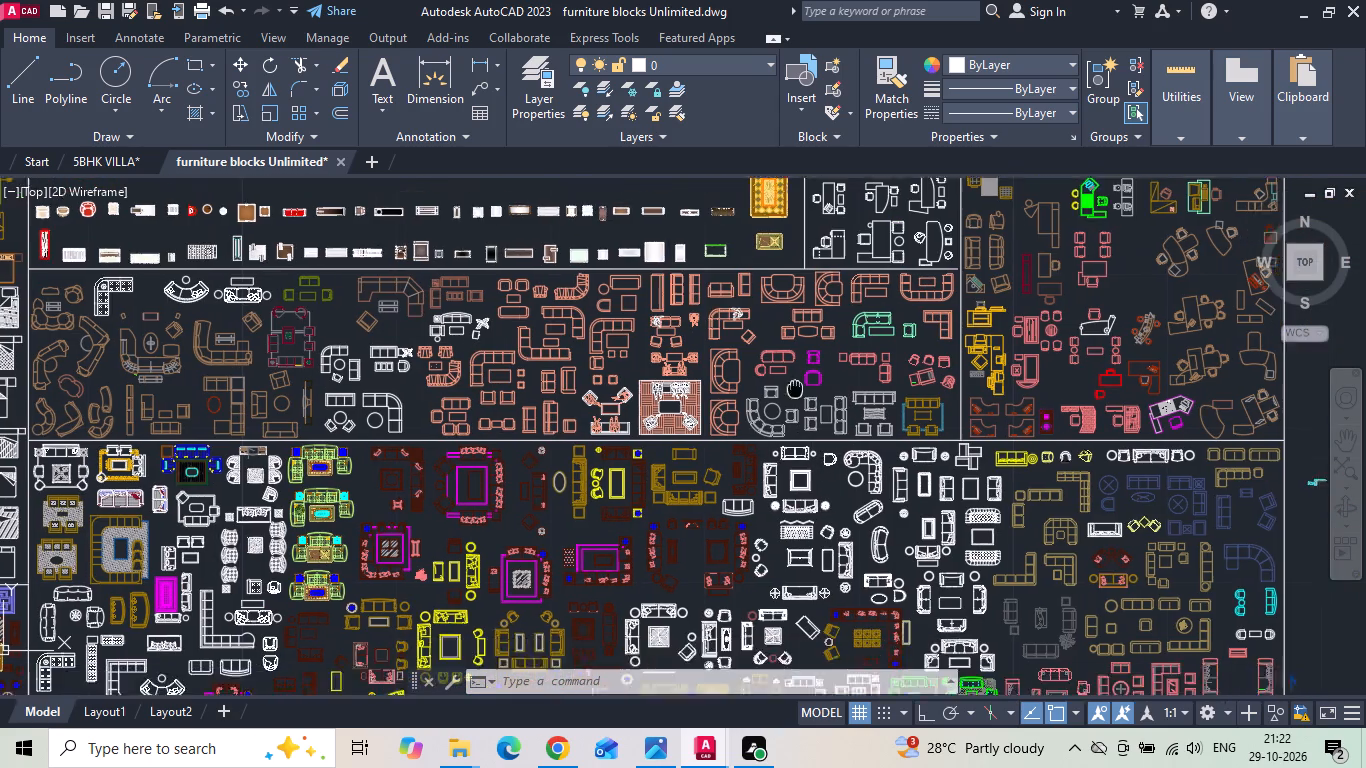
middle_click_drag(778, 339, 765, 267)
scroll(1146, 469, "up", 1)
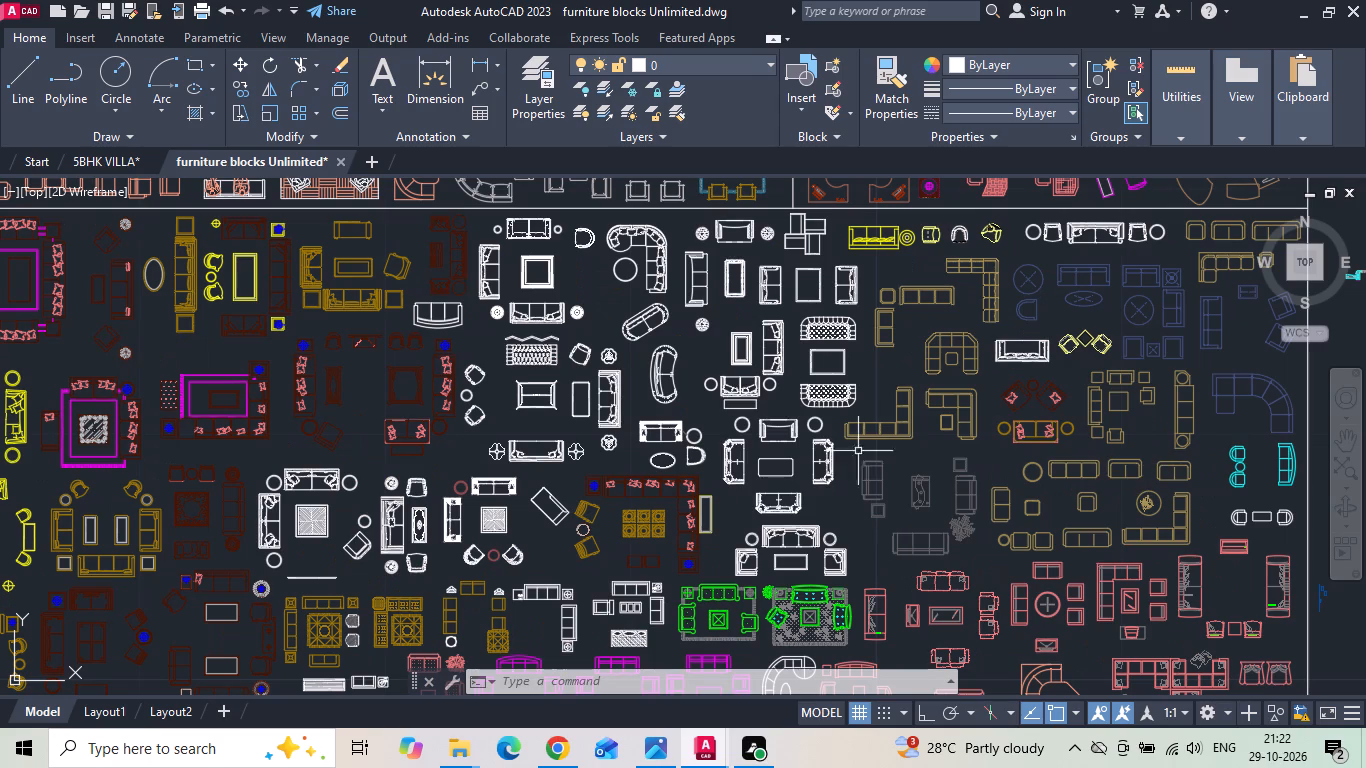
middle_click_drag(645, 522, 598, 358)
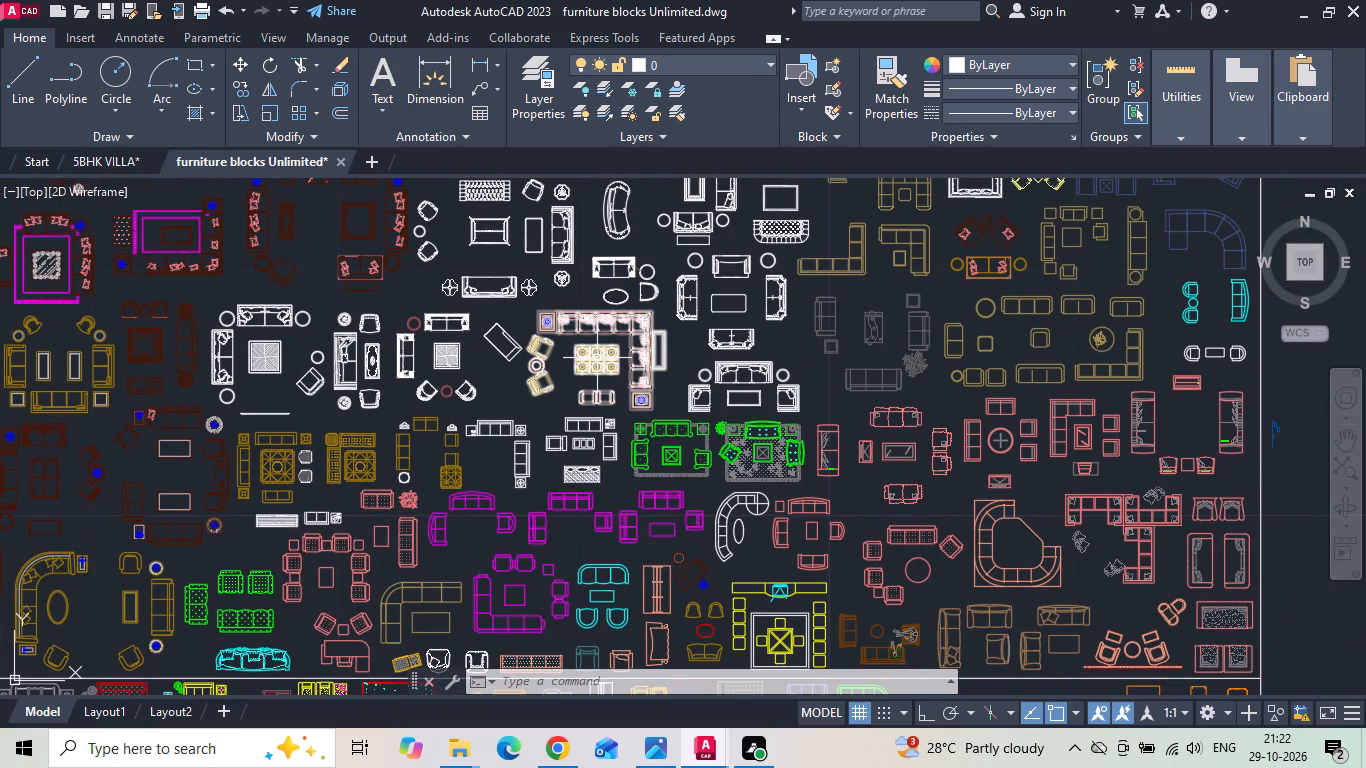
middle_click_drag(919, 464, 917, 394)
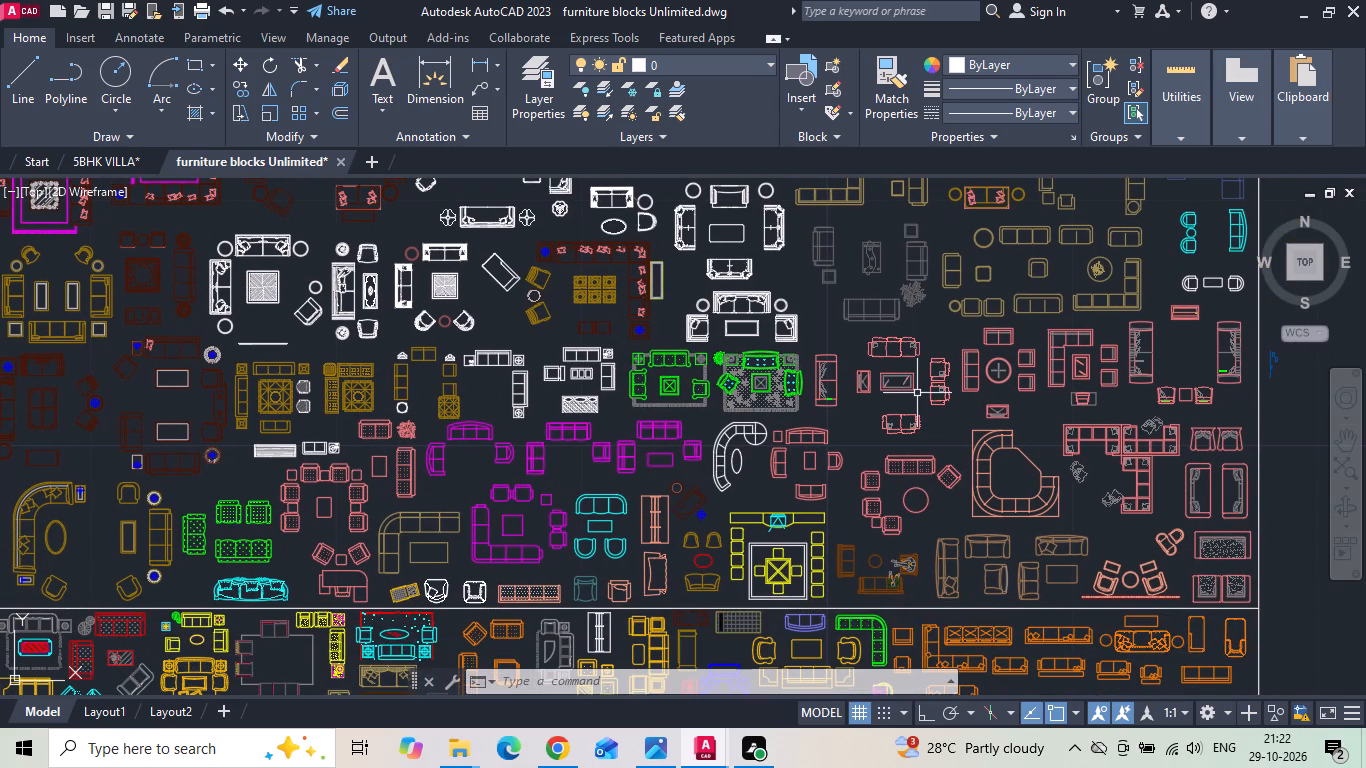
scroll(654, 356, "down", 1)
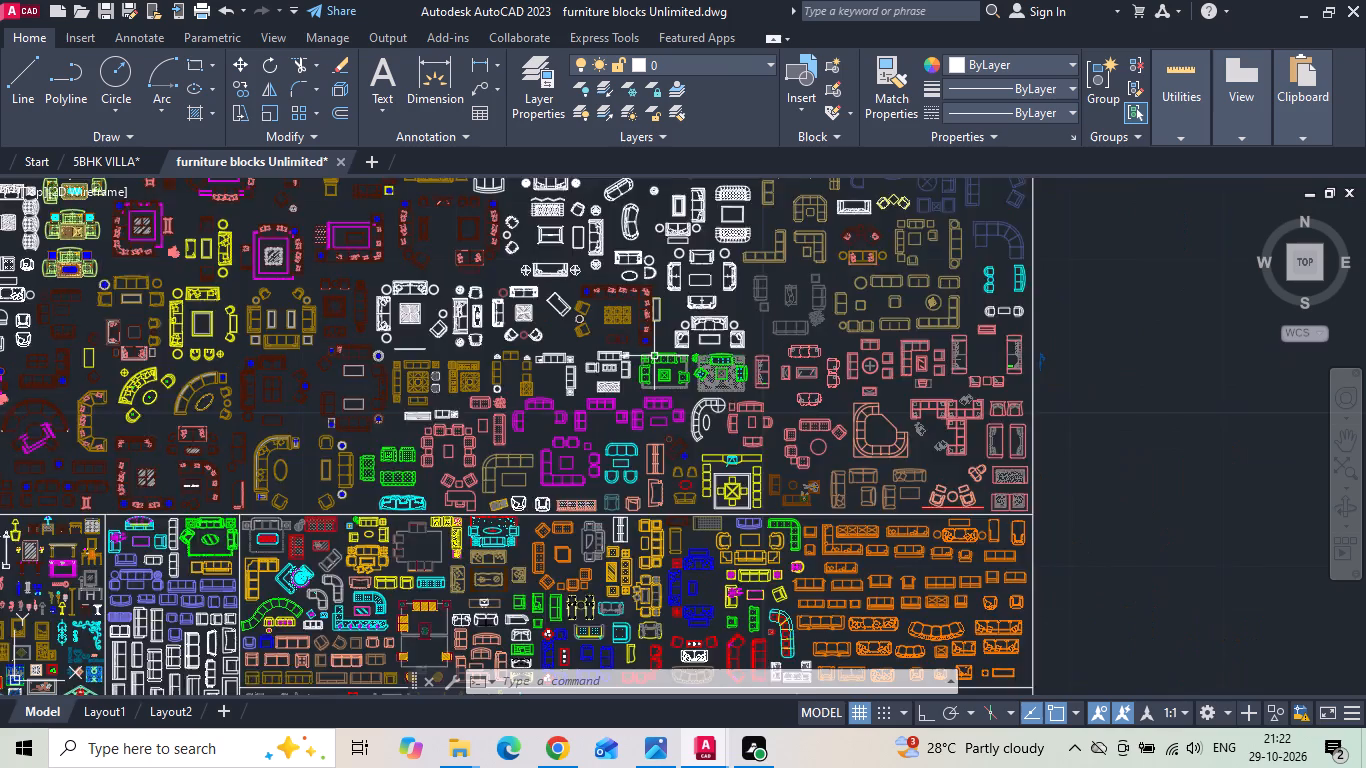
scroll(654, 356, "down", 1)
scroll(658, 500, "up", 3)
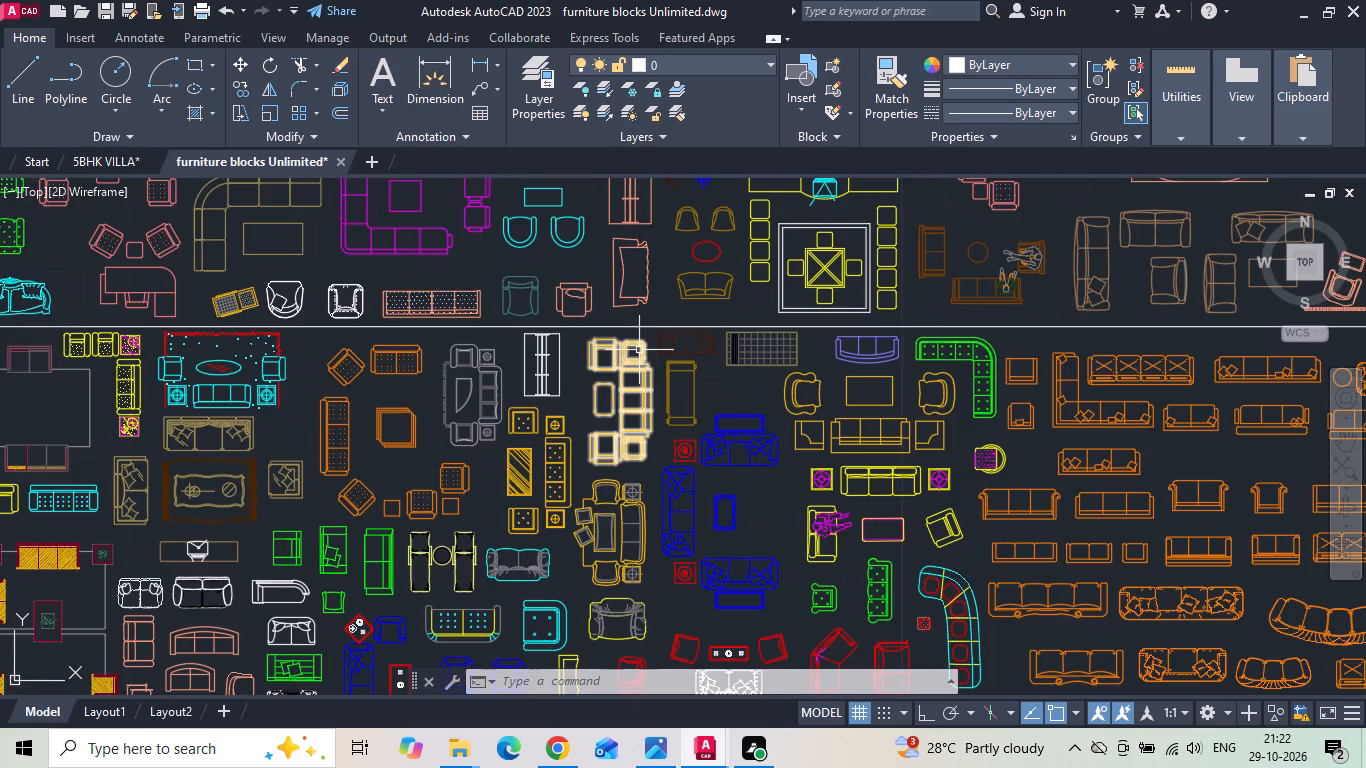
scroll(638, 348, "down", 1)
middle_click_drag(885, 484, 941, 298)
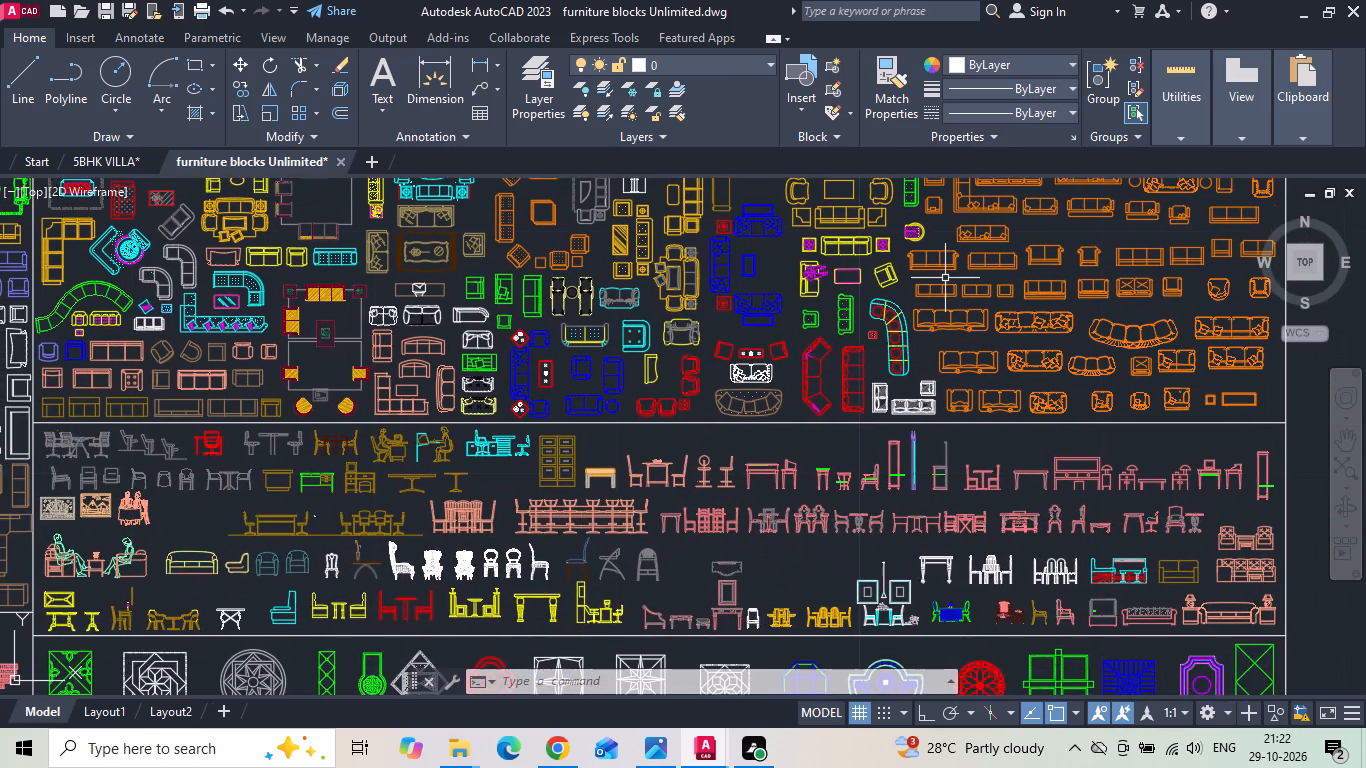
scroll(946, 331, "down", 1)
scroll(389, 353, "up", 2)
scroll(689, 407, "down", 1)
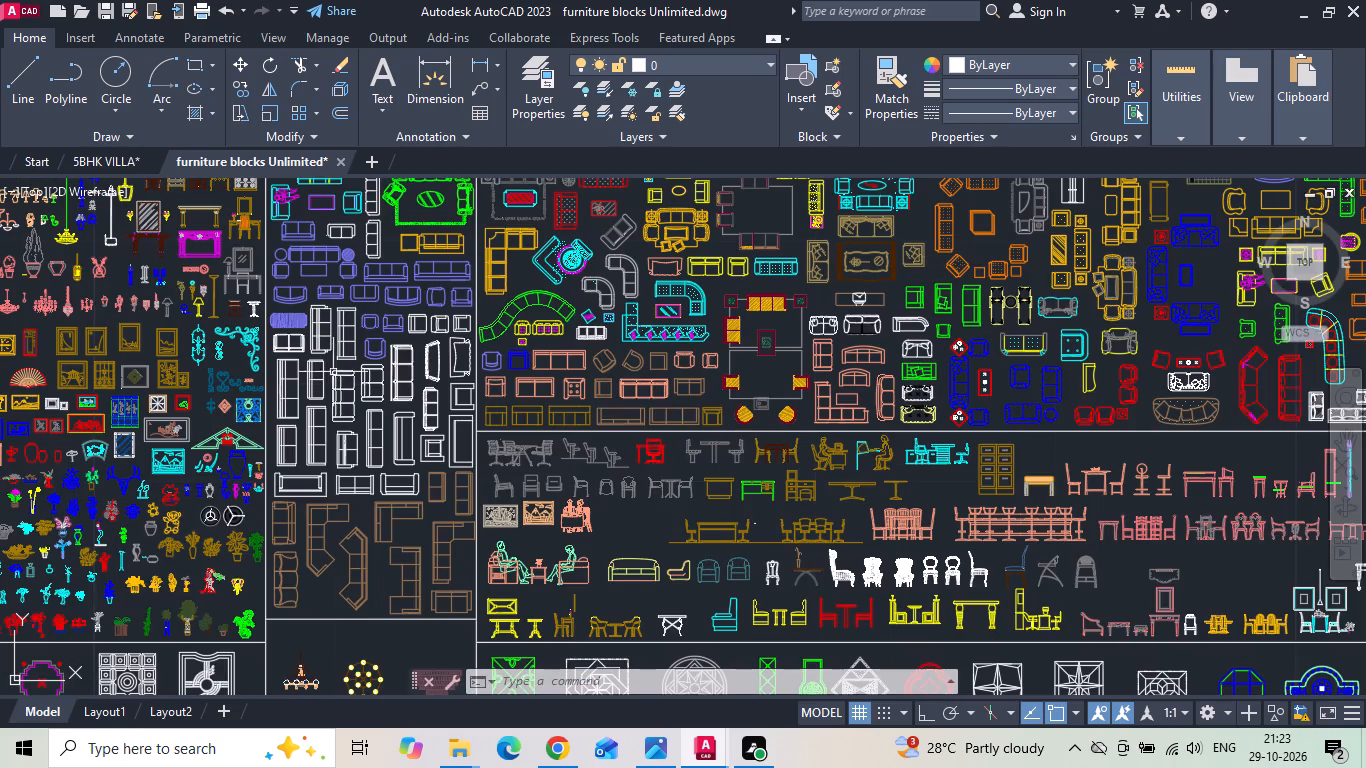
middle_click_drag(324, 336, 304, 582)
scroll(251, 350, "up", 2)
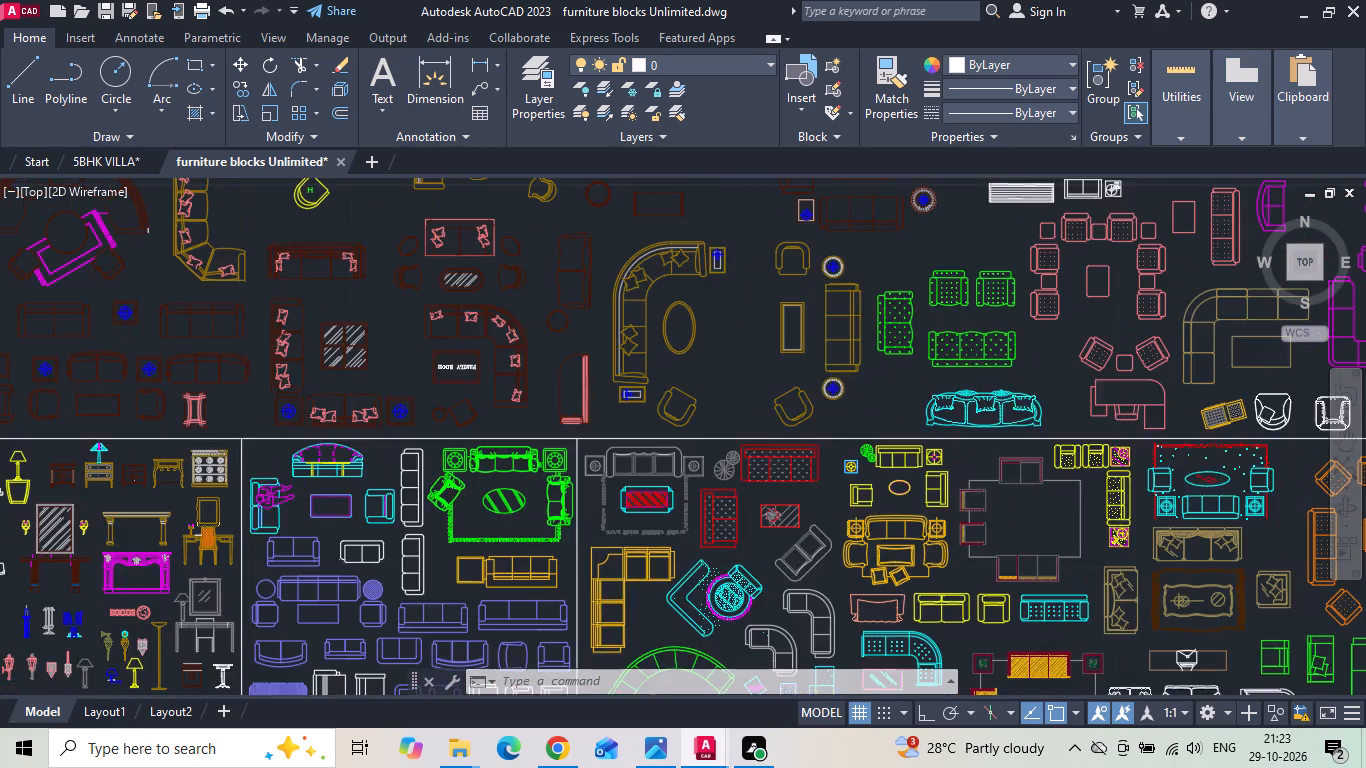
scroll(489, 394, "down", 2)
scroll(234, 374, "up", 1)
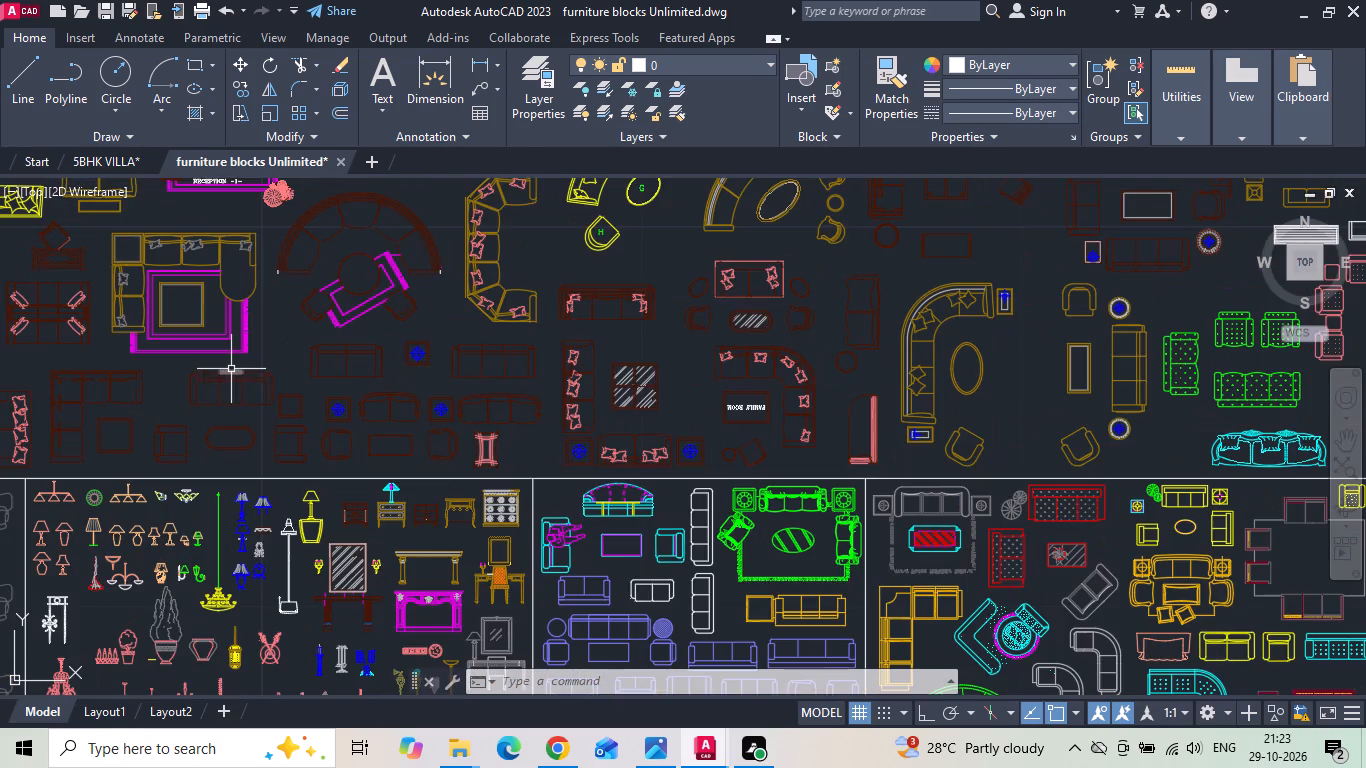
scroll(335, 333, "up", 1)
middle_click_drag(337, 335, 366, 461)
scroll(388, 462, "down", 2)
scroll(117, 402, "up", 1)
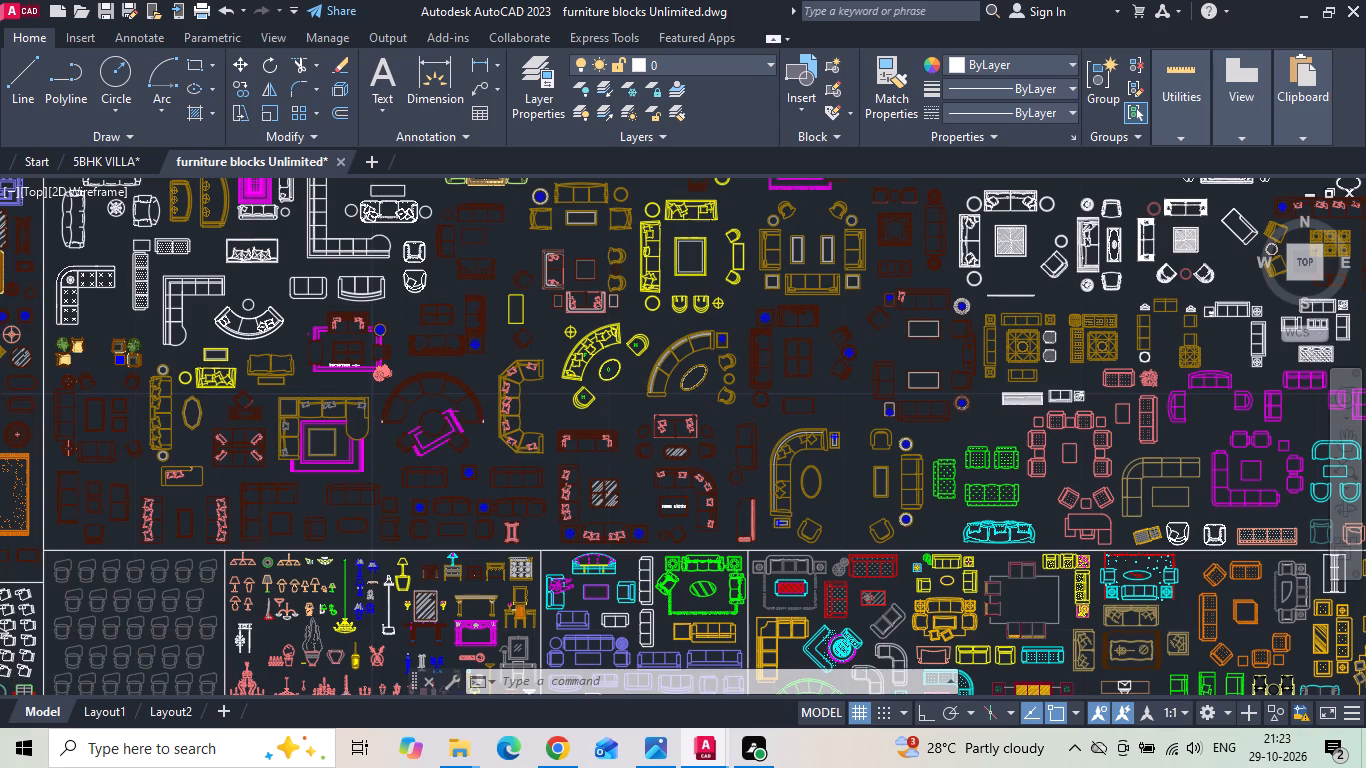
middle_click_drag(115, 402, 139, 484)
scroll(258, 465, "down", 1)
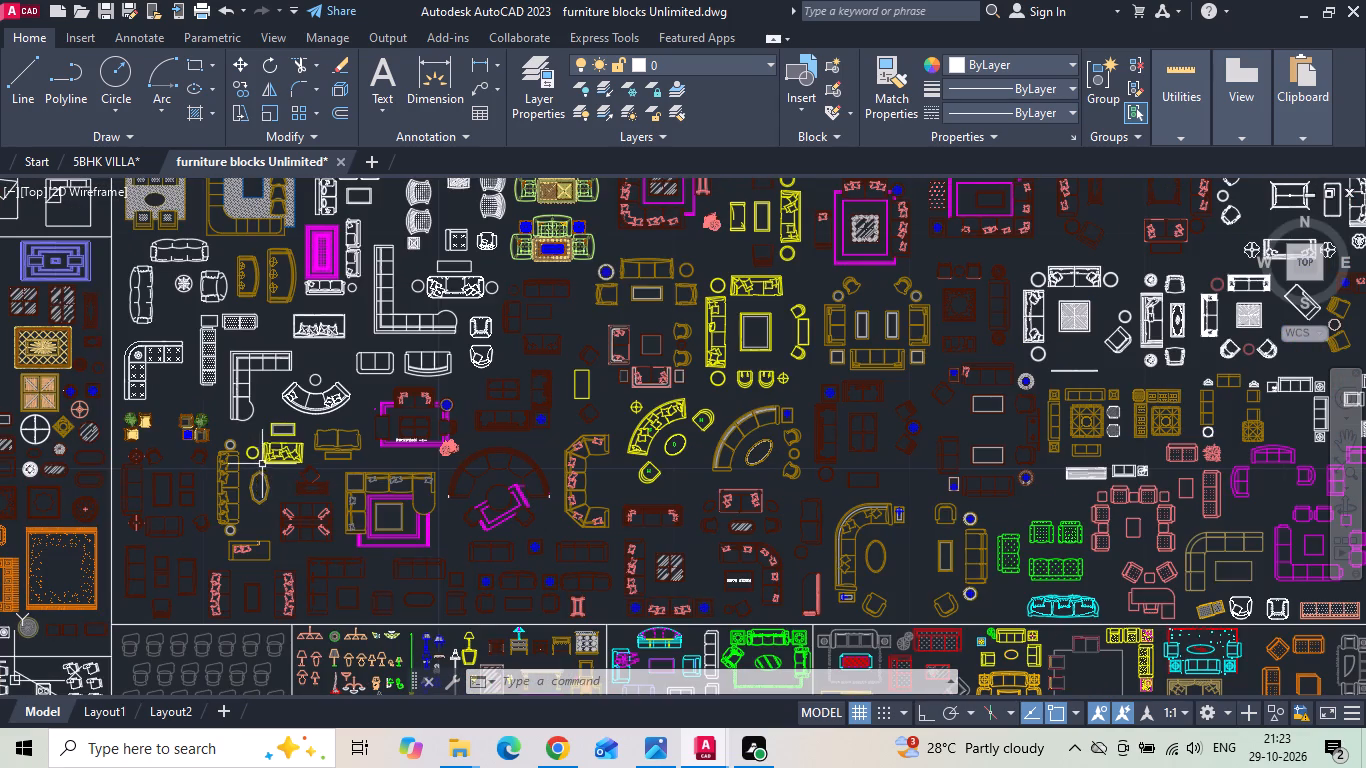
Copy three L-shaped sofa sets from the furniture blocks drawing: the plain white one, the magenta-rug one and the square-coffee-table one.
left_click(398, 316)
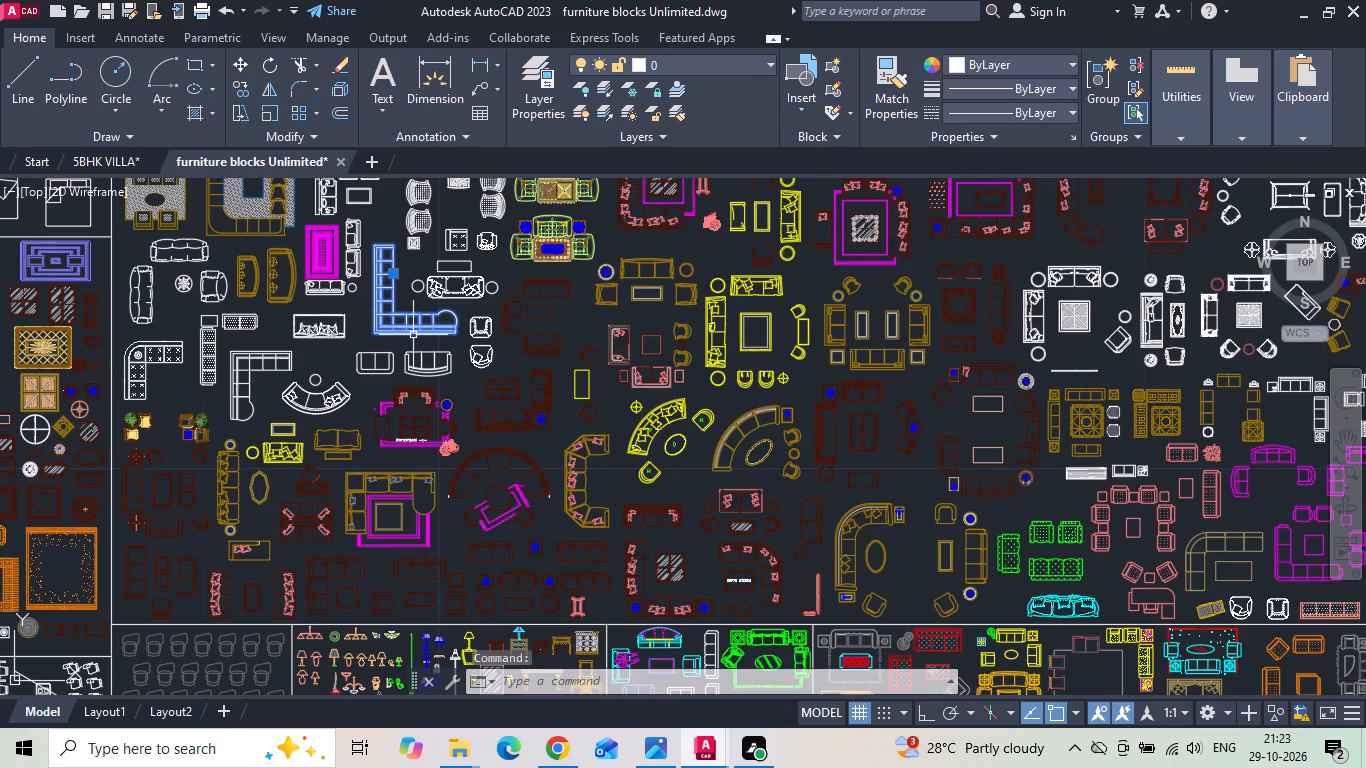
middle_click_drag(410, 329, 417, 421)
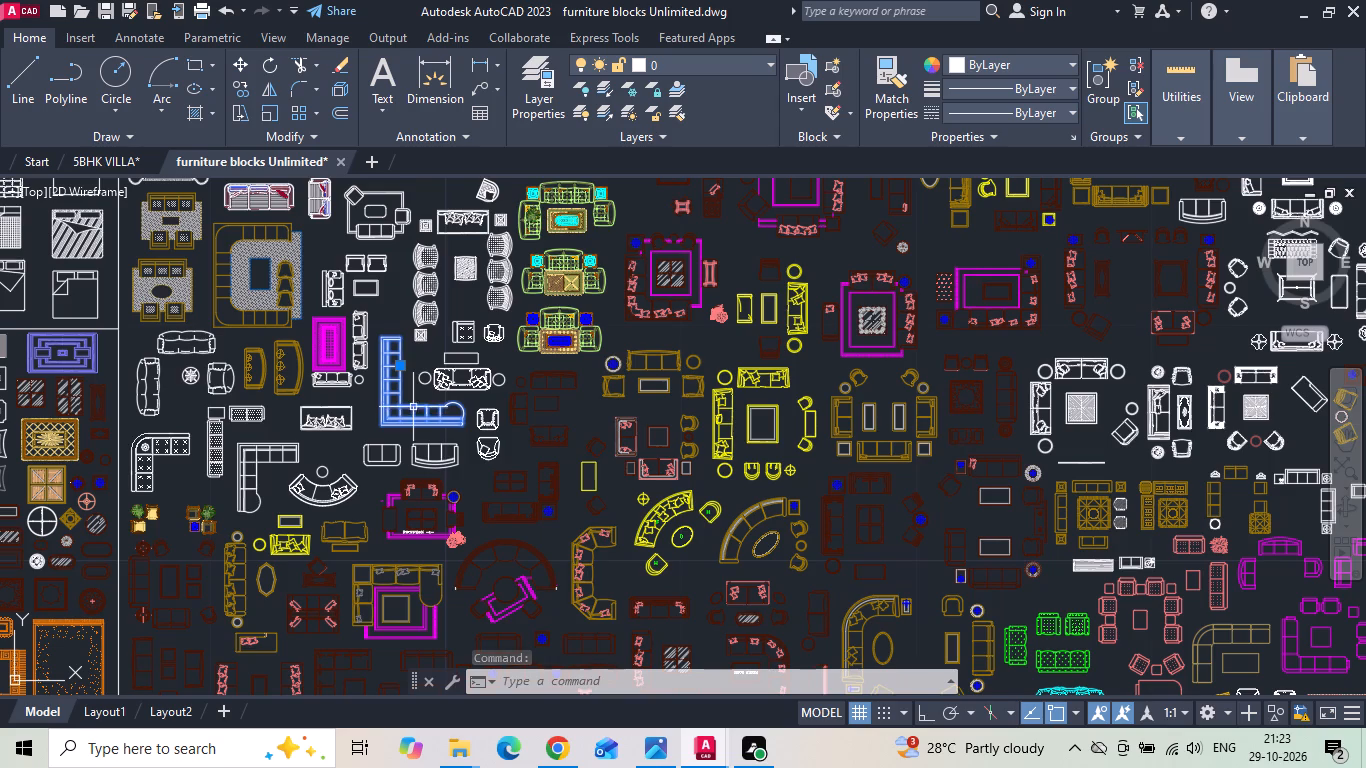
scroll(349, 424, "down", 1)
scroll(687, 356, "up", 2)
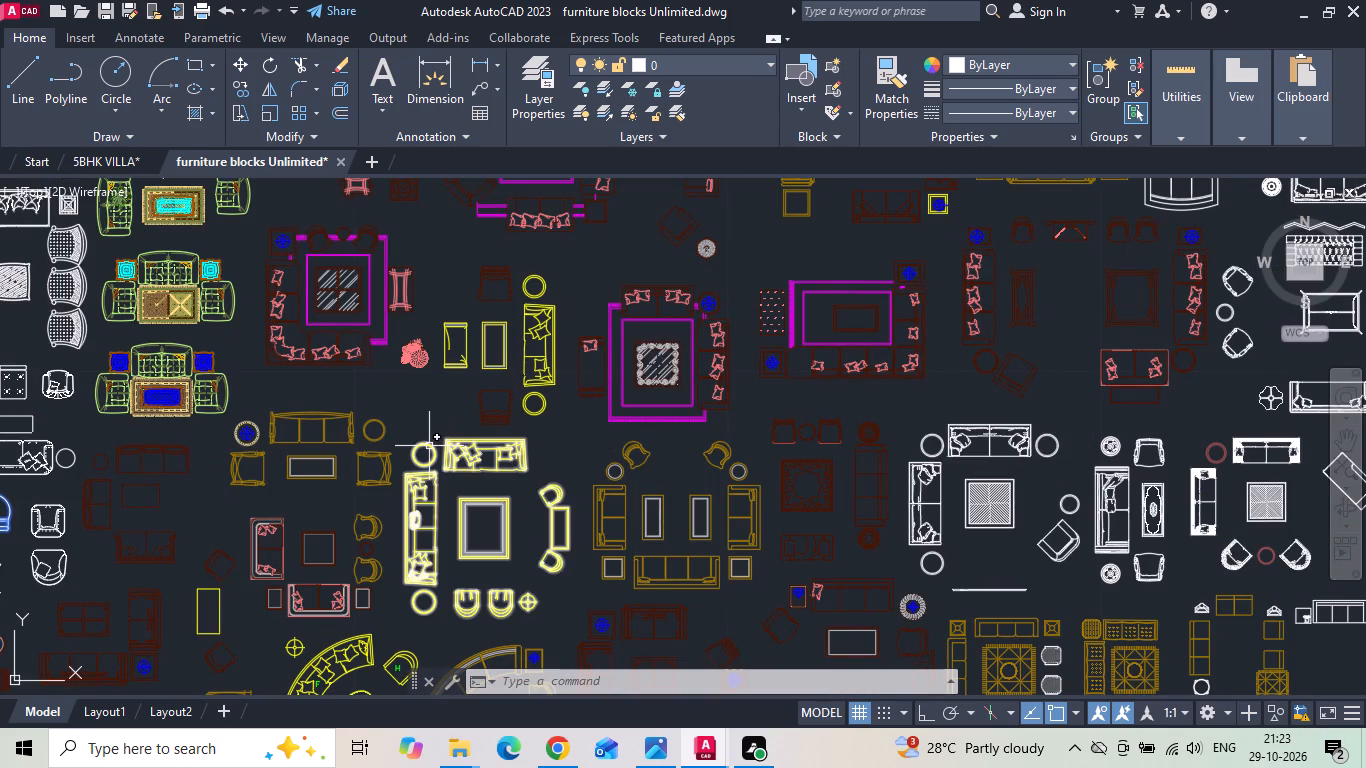
left_click(826, 374)
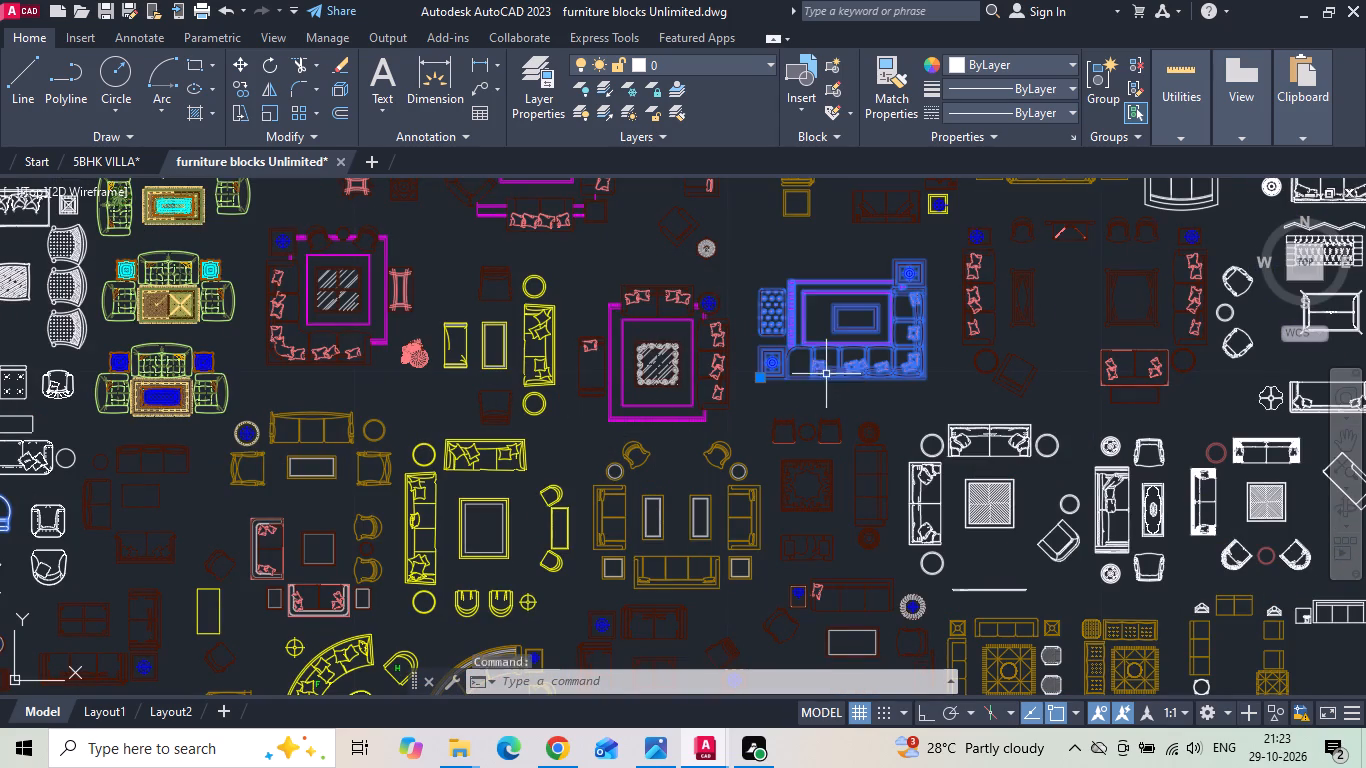
middle_click_drag(810, 317, 810, 434)
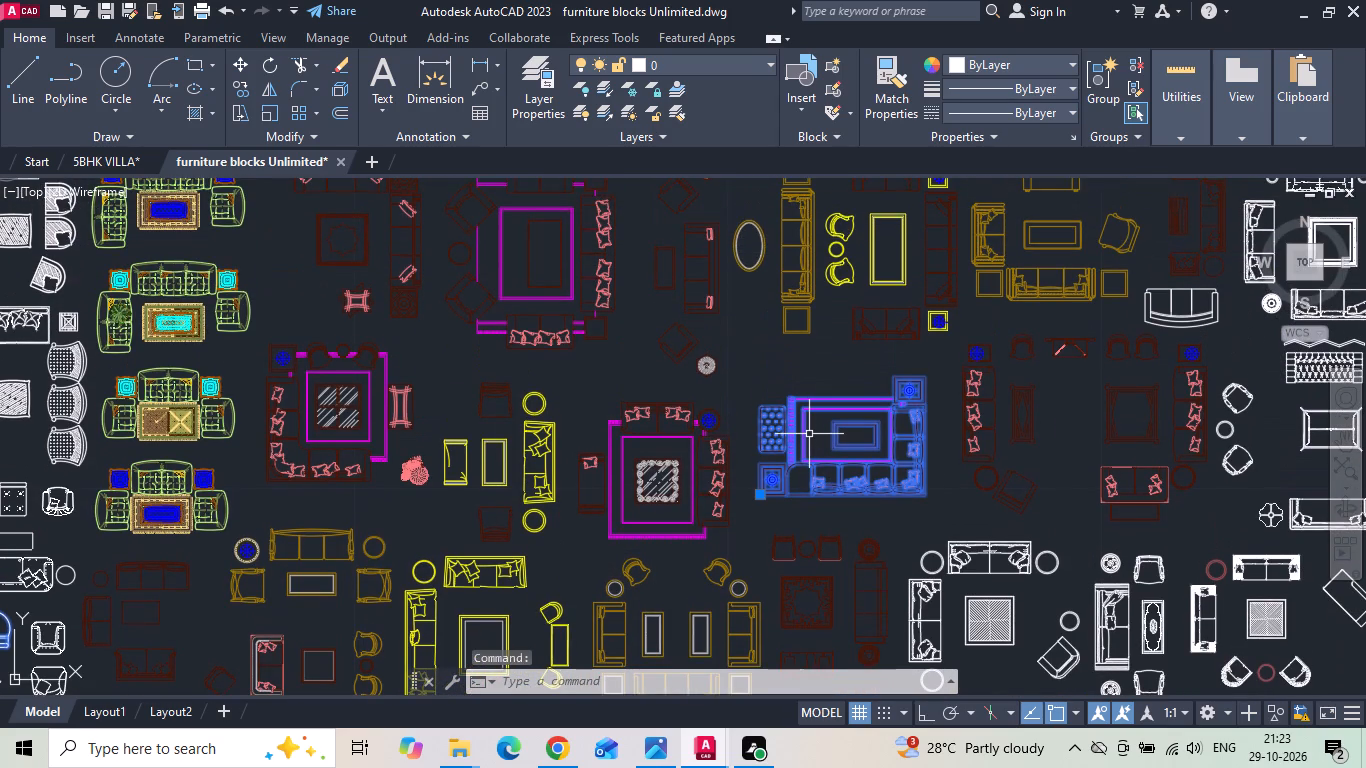
middle_click_drag(729, 375, 739, 436)
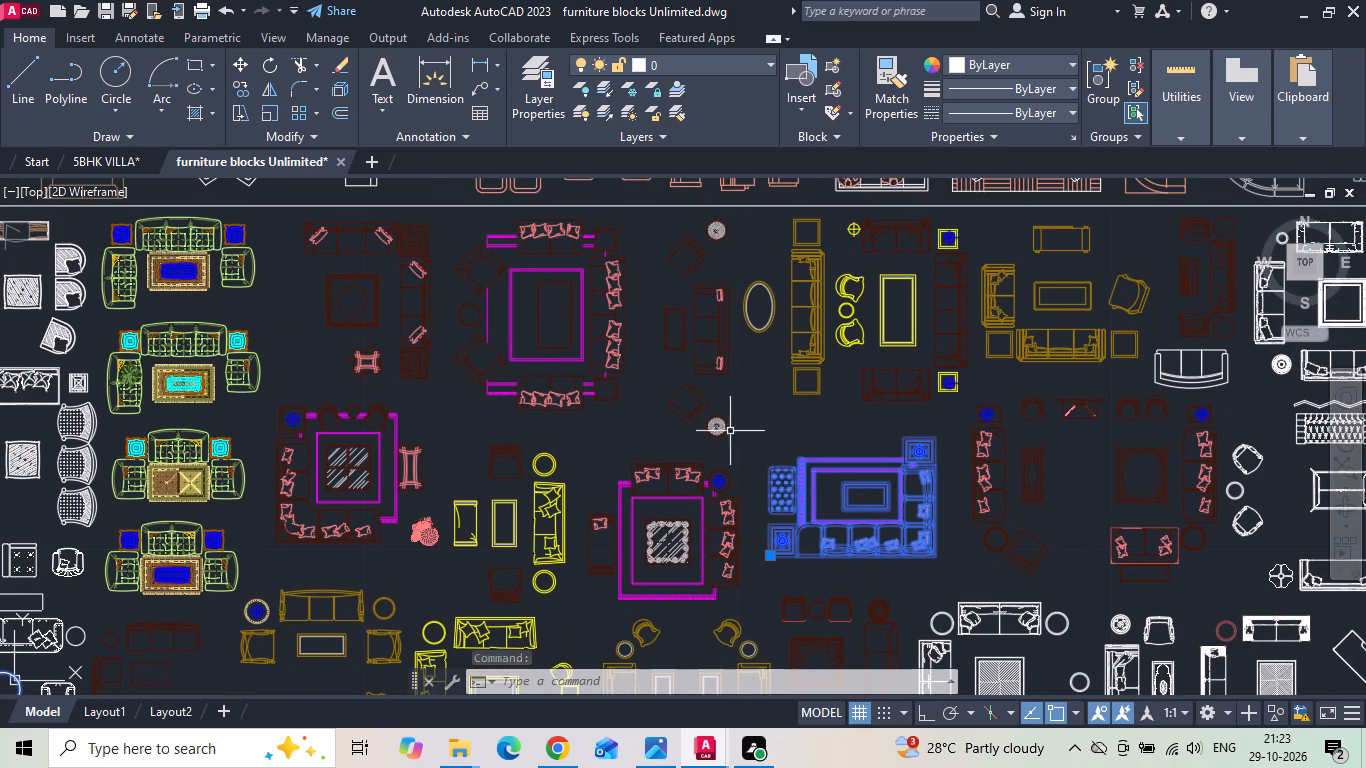
left_click(424, 308)
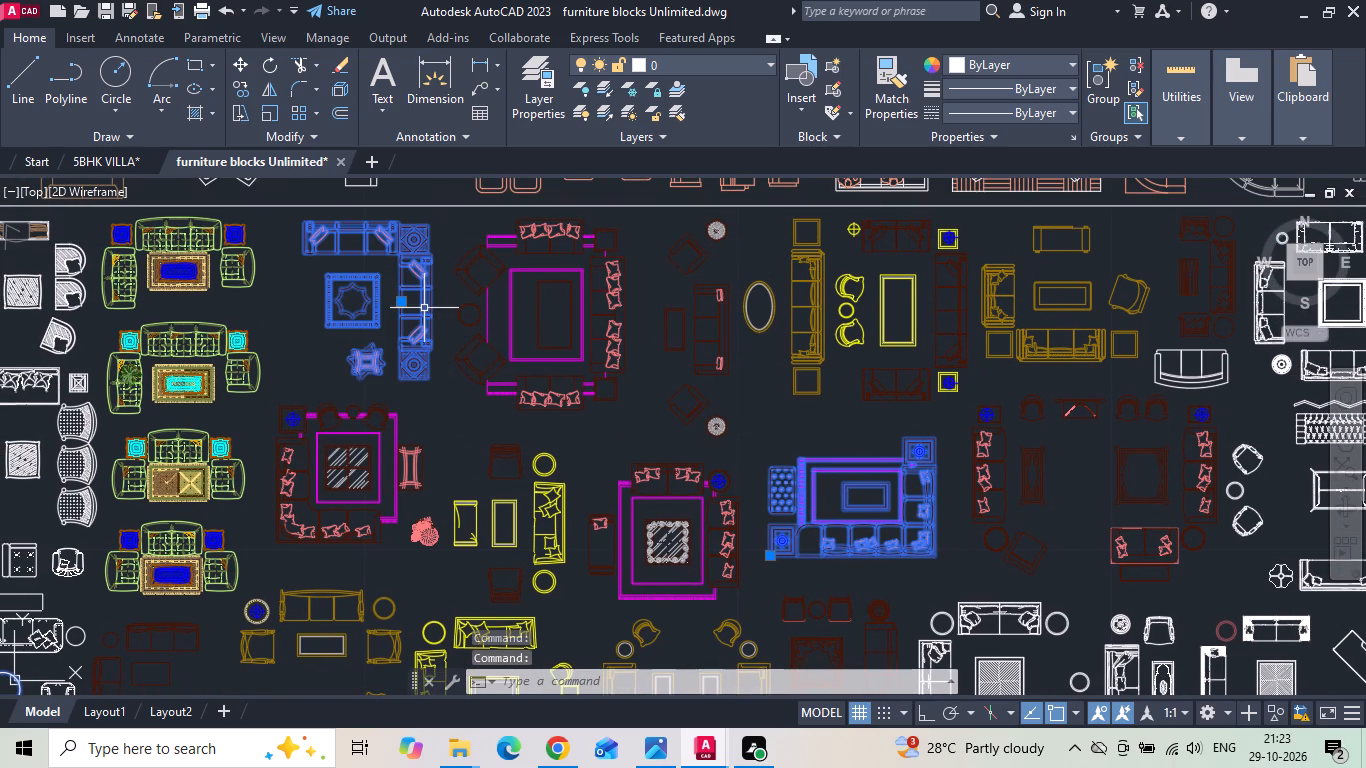
key("ctrl+c")
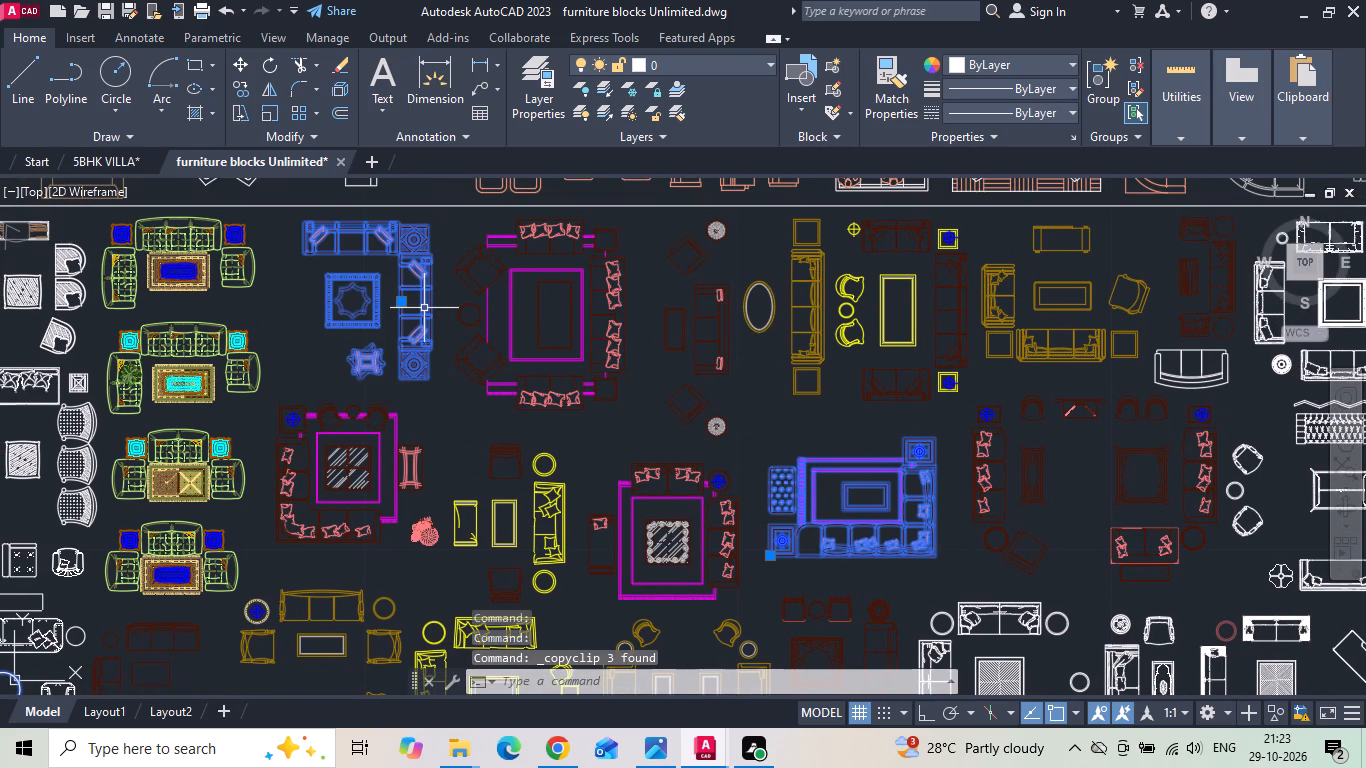
Switch to the 5BHK VILLA drawing and paste the copied sofa sets below the first floor plan.
left_click(80, 156)
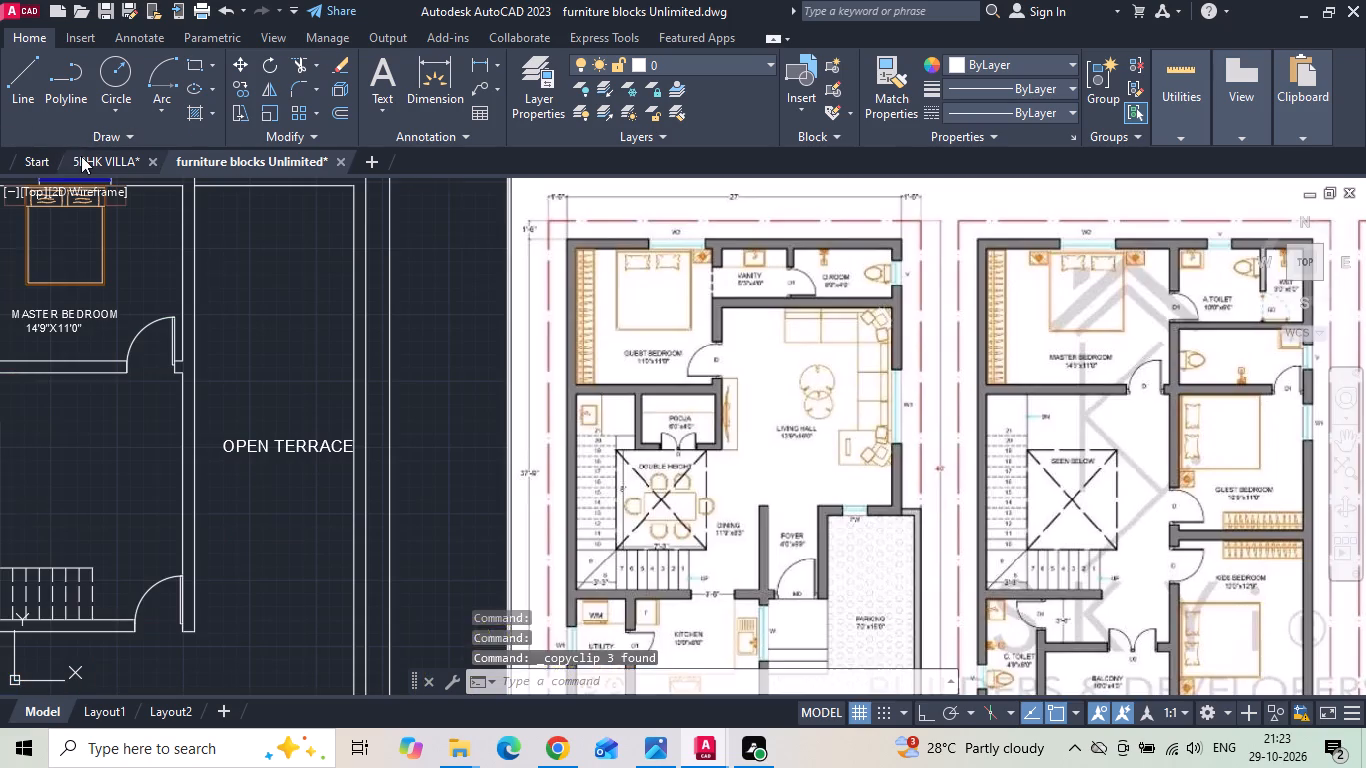
scroll(872, 312, "down", 3)
middle_click_drag(700, 462, 700, 349)
key("ctrl+v")
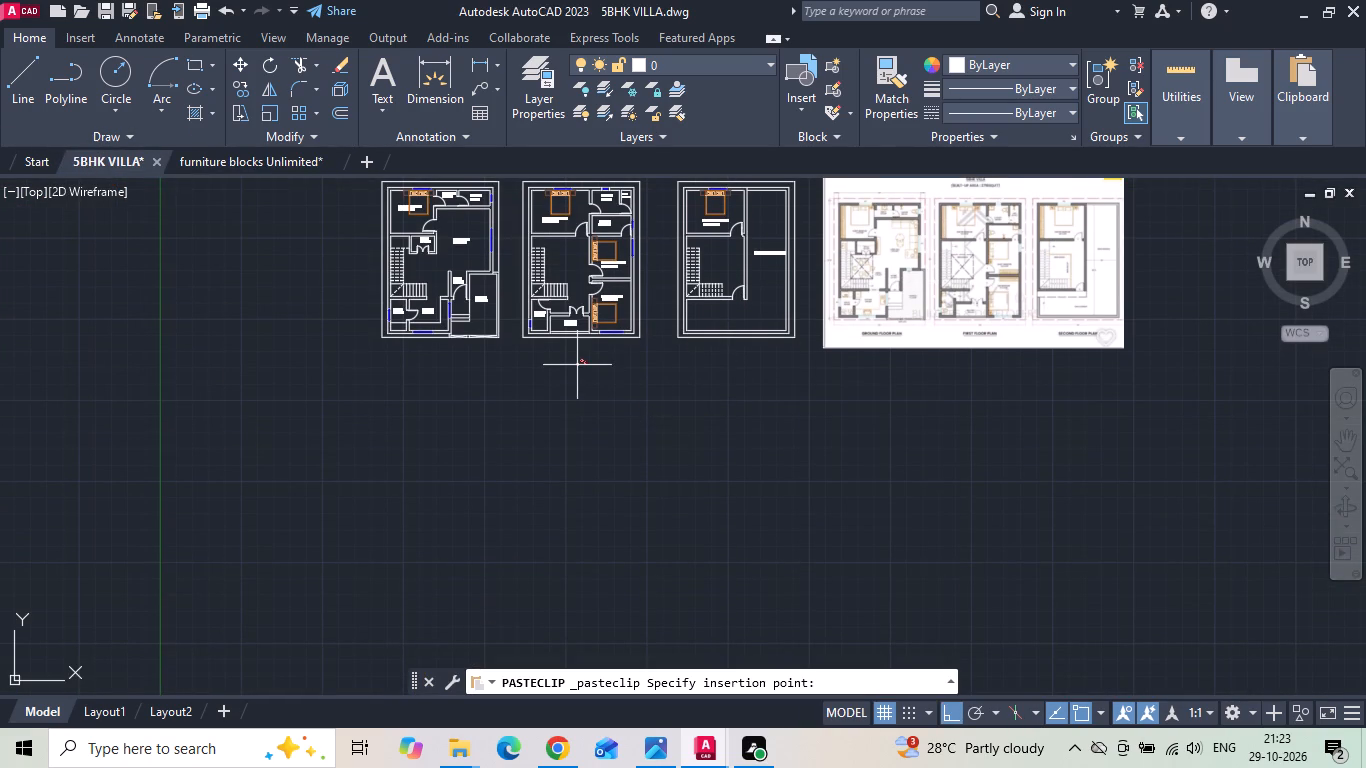
left_click(577, 365)
Scale the three pasted sofa sets by a factor of 39.3701.
scroll(559, 363, "up", 2)
left_click_drag(563, 352, 581, 358)
left_click(679, 379)
right_click(681, 379)
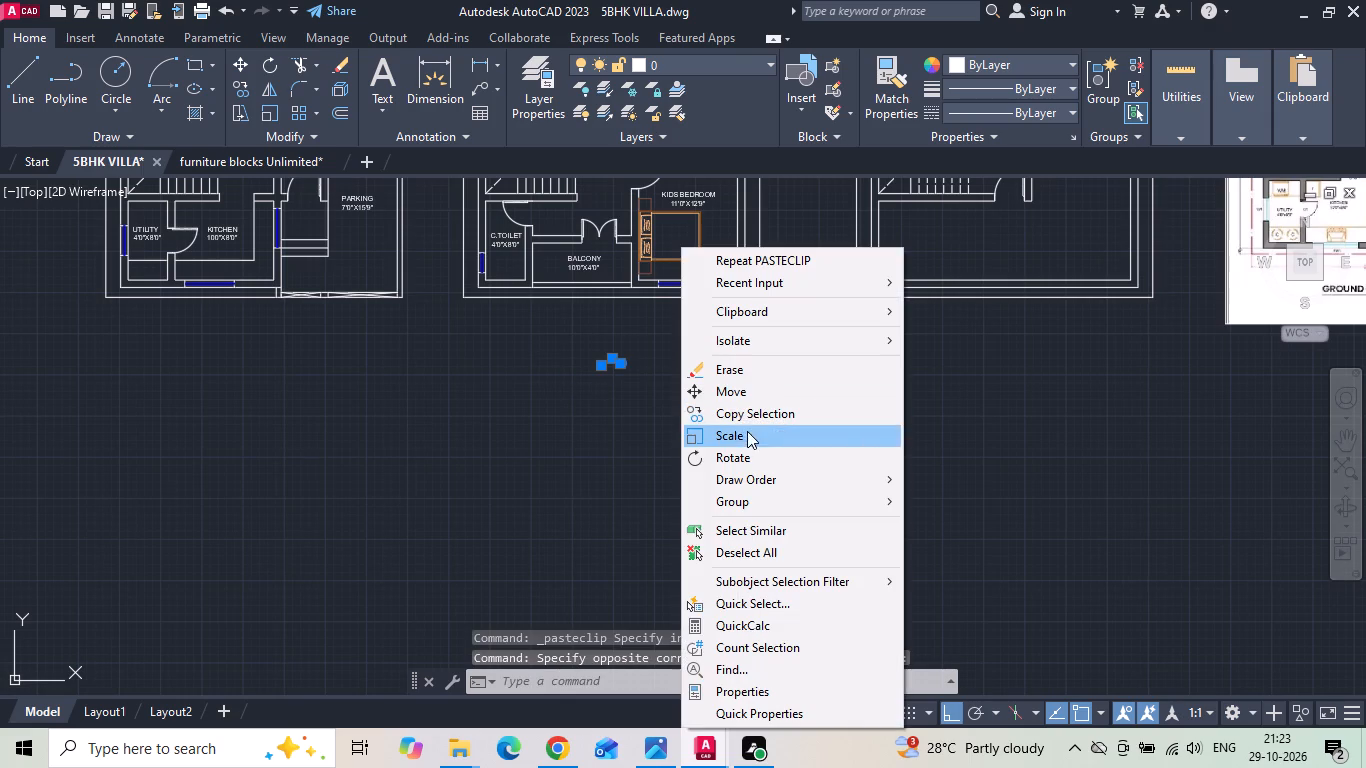
left_click(746, 435)
scroll(656, 372, "up", 1)
left_click_drag(603, 356, 597, 381)
type("39.3701")
key("Return")
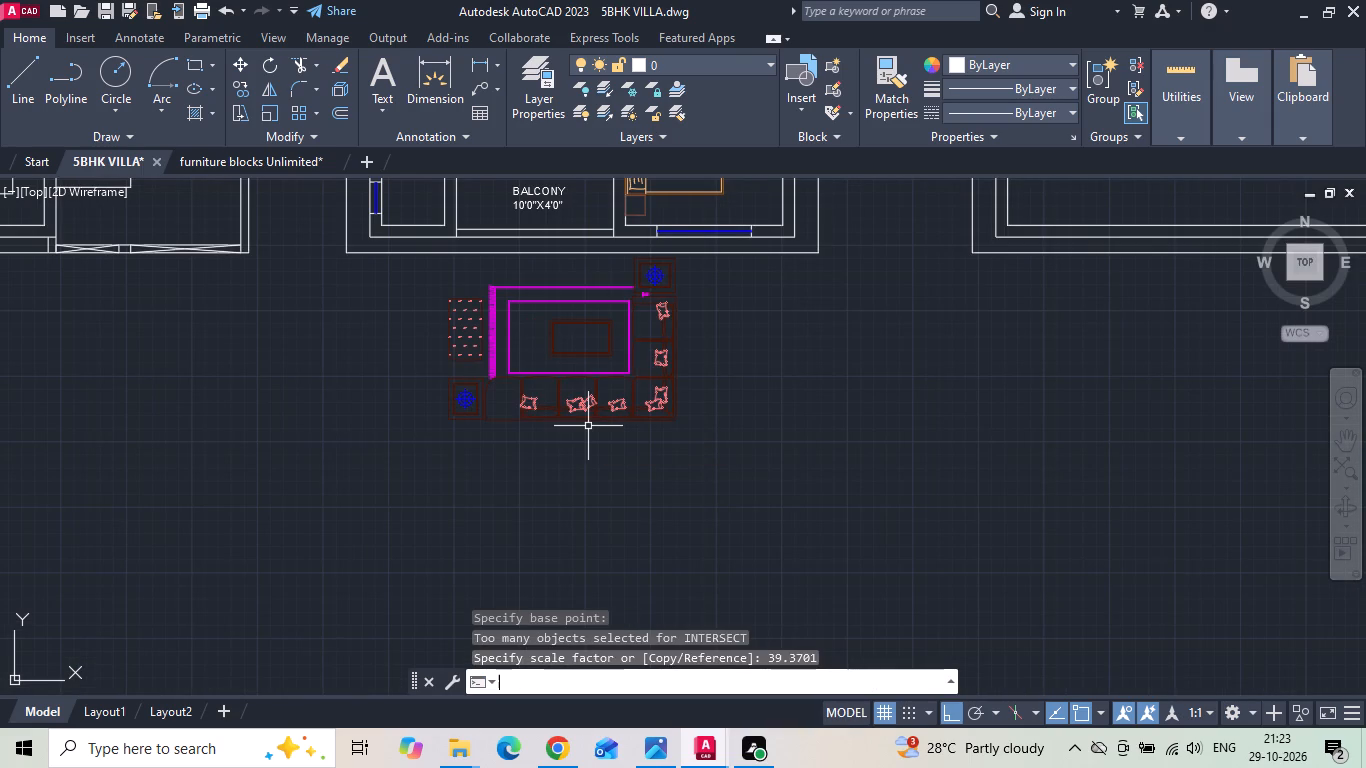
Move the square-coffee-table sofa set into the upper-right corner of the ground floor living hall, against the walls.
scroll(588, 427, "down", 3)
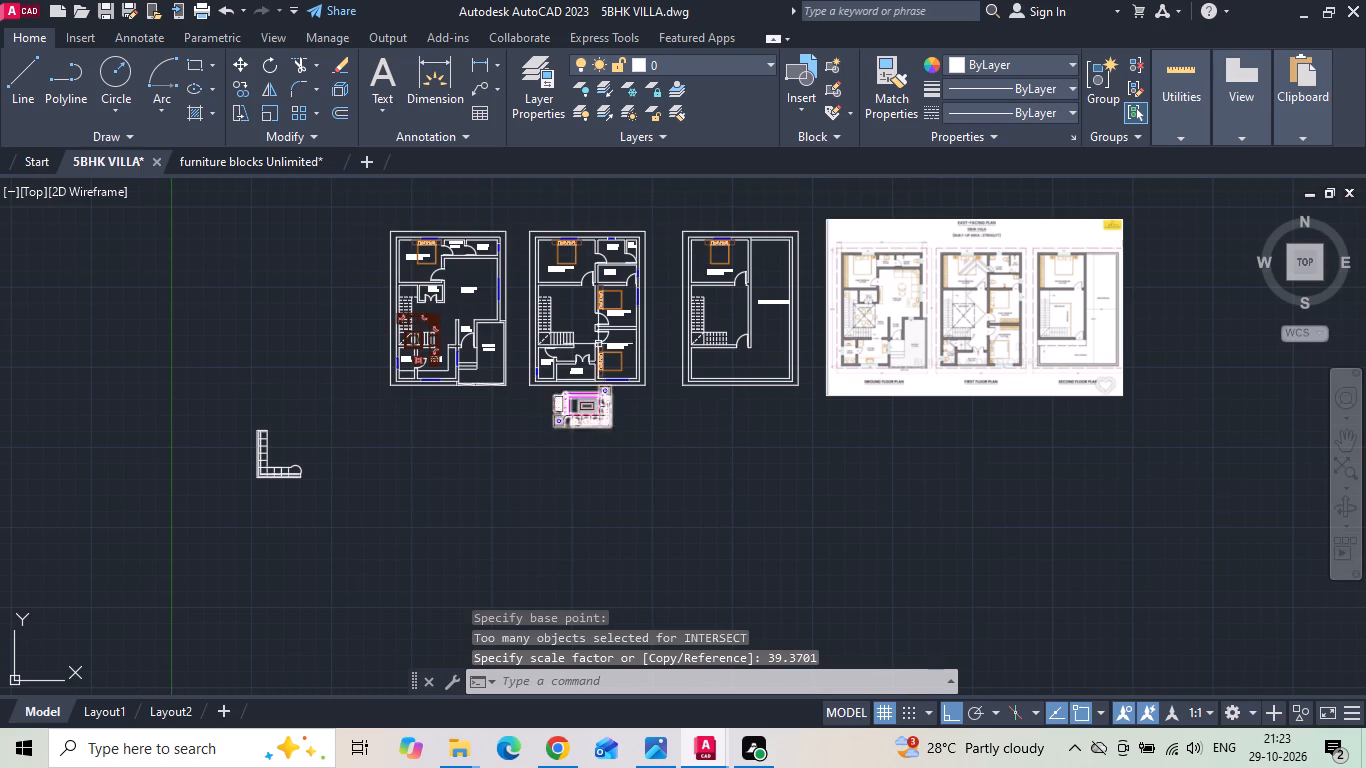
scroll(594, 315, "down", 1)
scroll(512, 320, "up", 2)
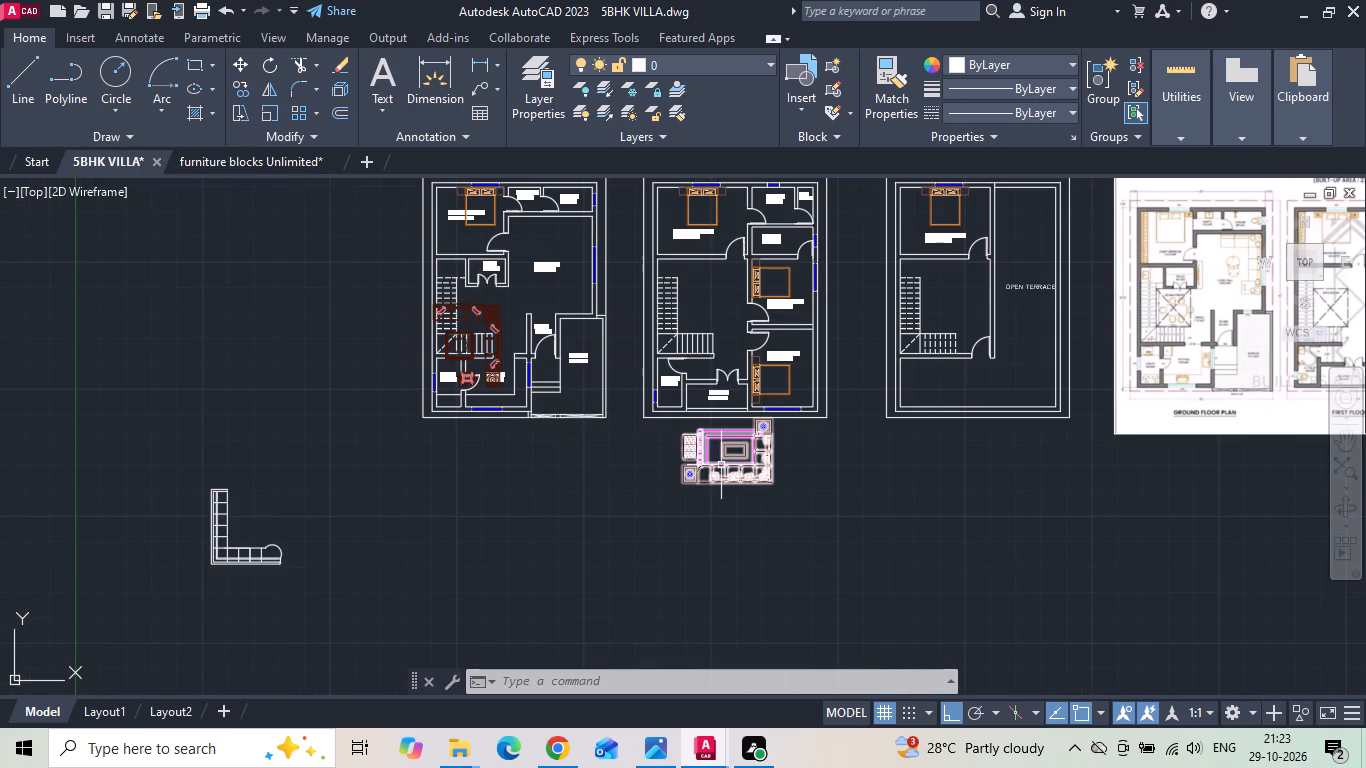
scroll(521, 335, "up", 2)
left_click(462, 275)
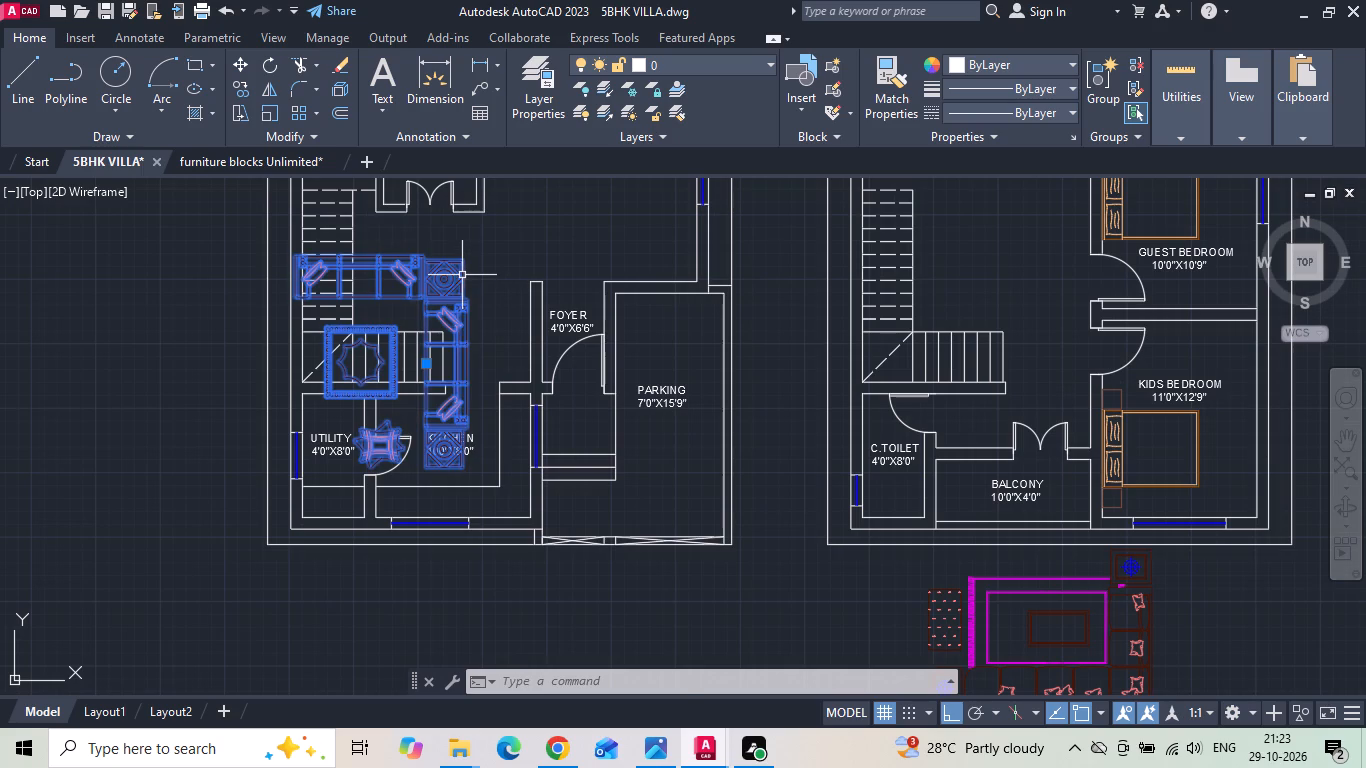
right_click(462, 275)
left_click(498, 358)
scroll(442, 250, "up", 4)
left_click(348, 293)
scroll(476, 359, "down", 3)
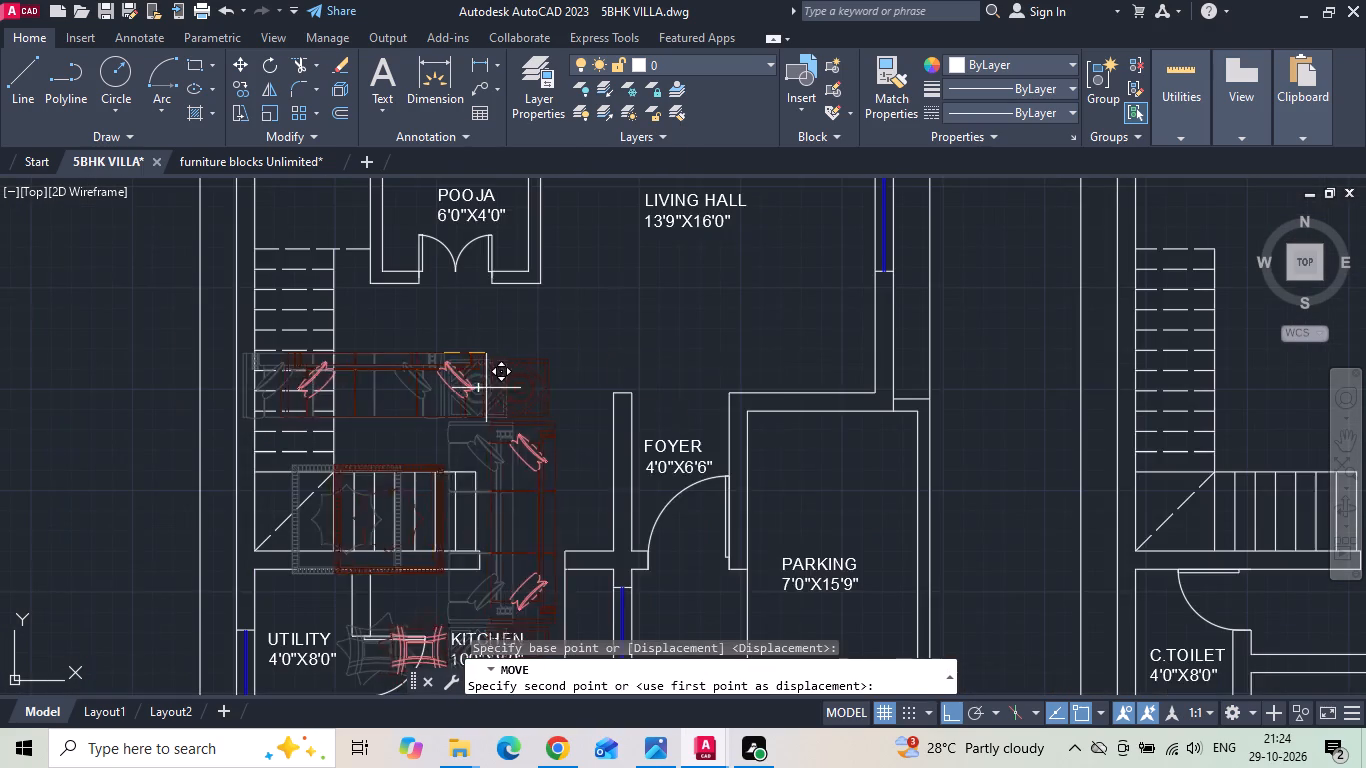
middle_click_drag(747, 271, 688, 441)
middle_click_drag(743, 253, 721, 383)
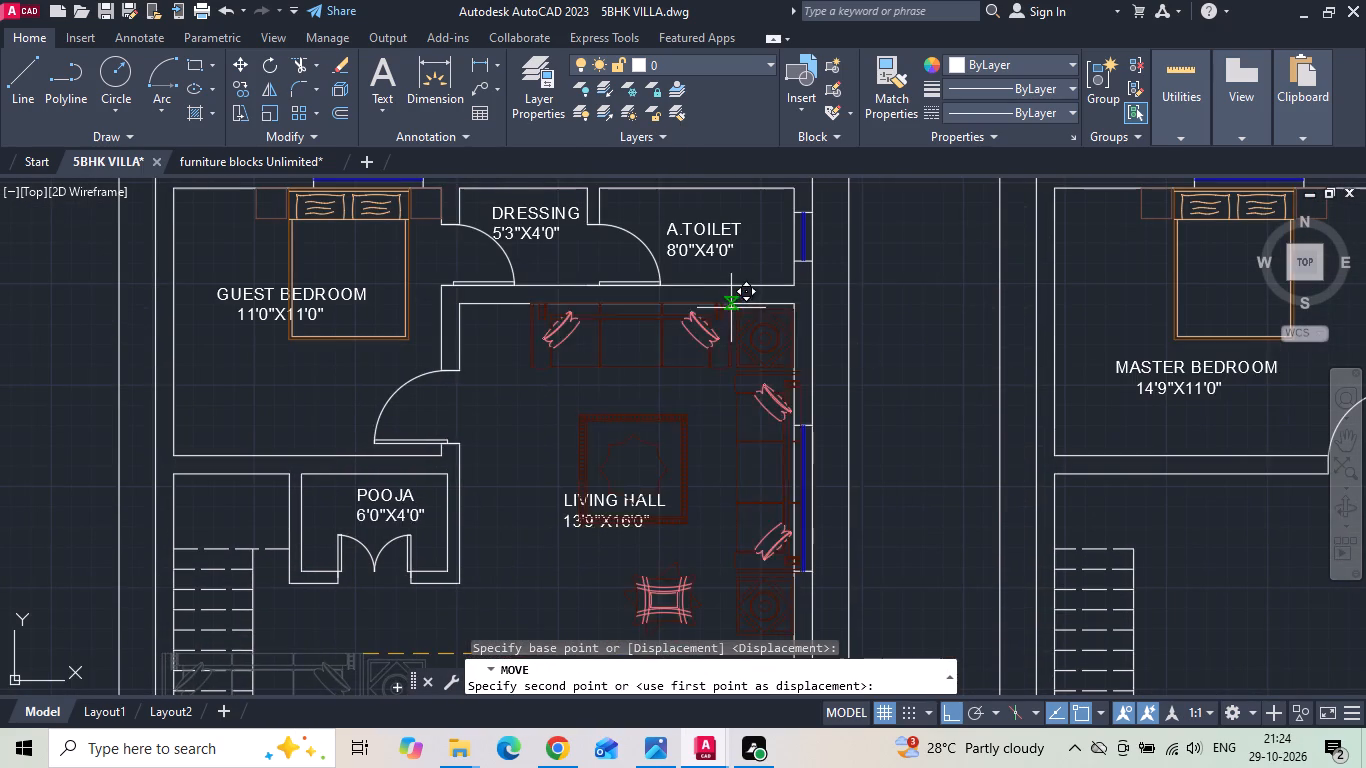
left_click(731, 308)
Delete the square-coffee-table sofa set from the ground floor living hall.
scroll(645, 253, "down", 3)
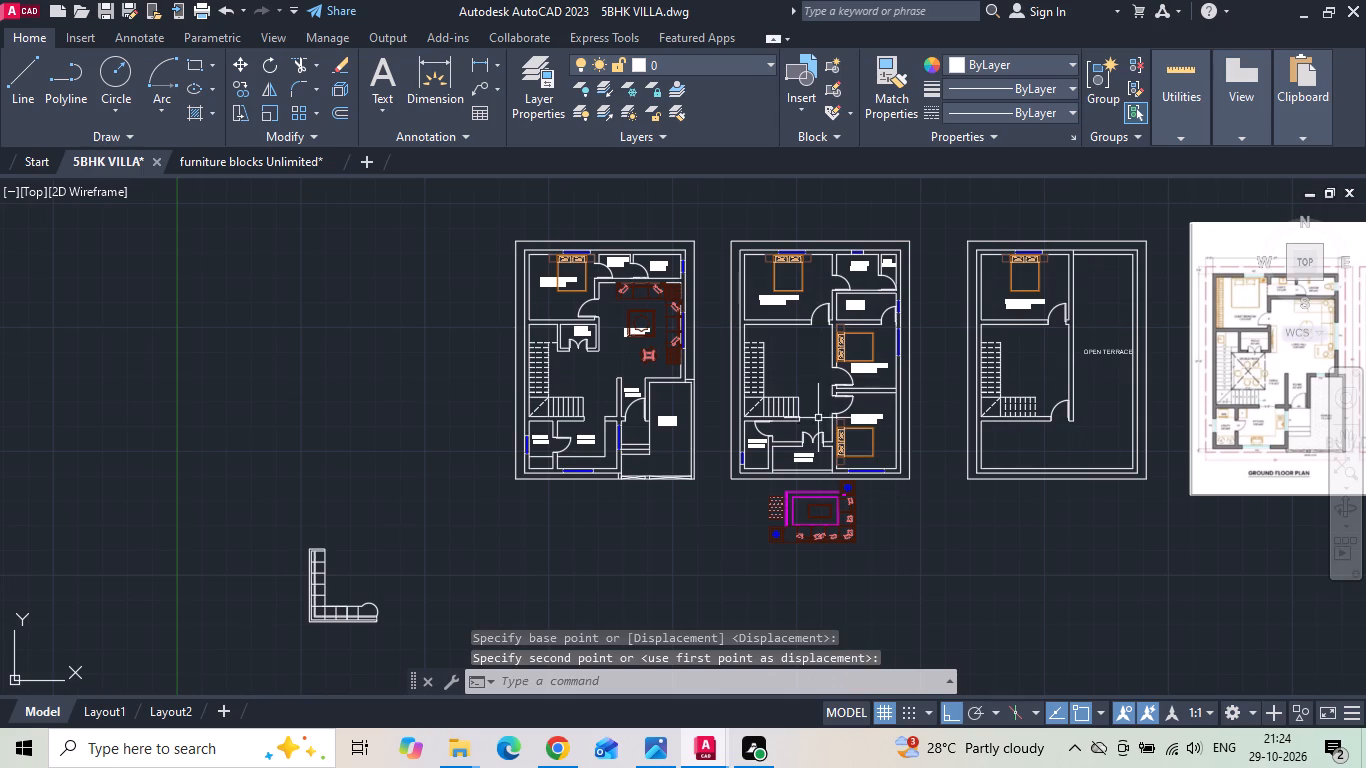
scroll(826, 527, "up", 2)
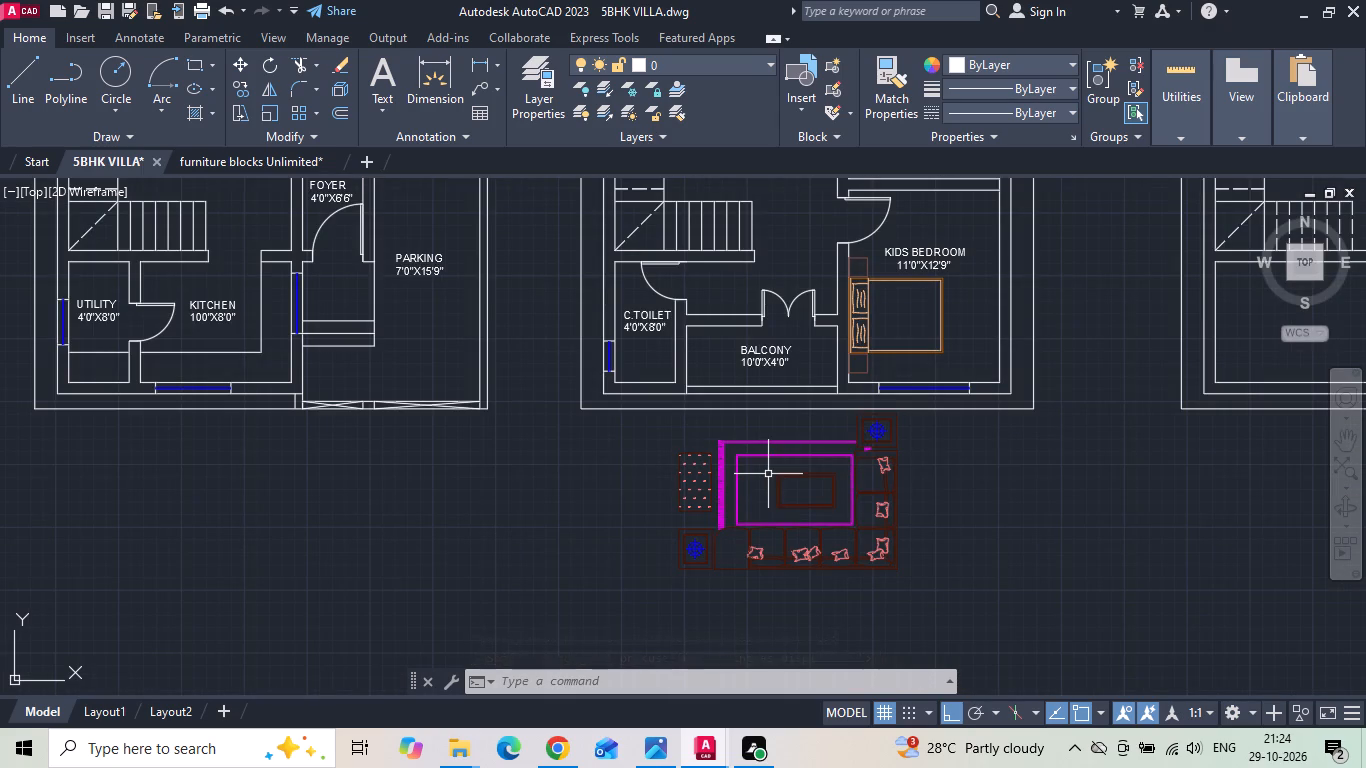
scroll(738, 514, "down", 2)
scroll(587, 335, "up", 2)
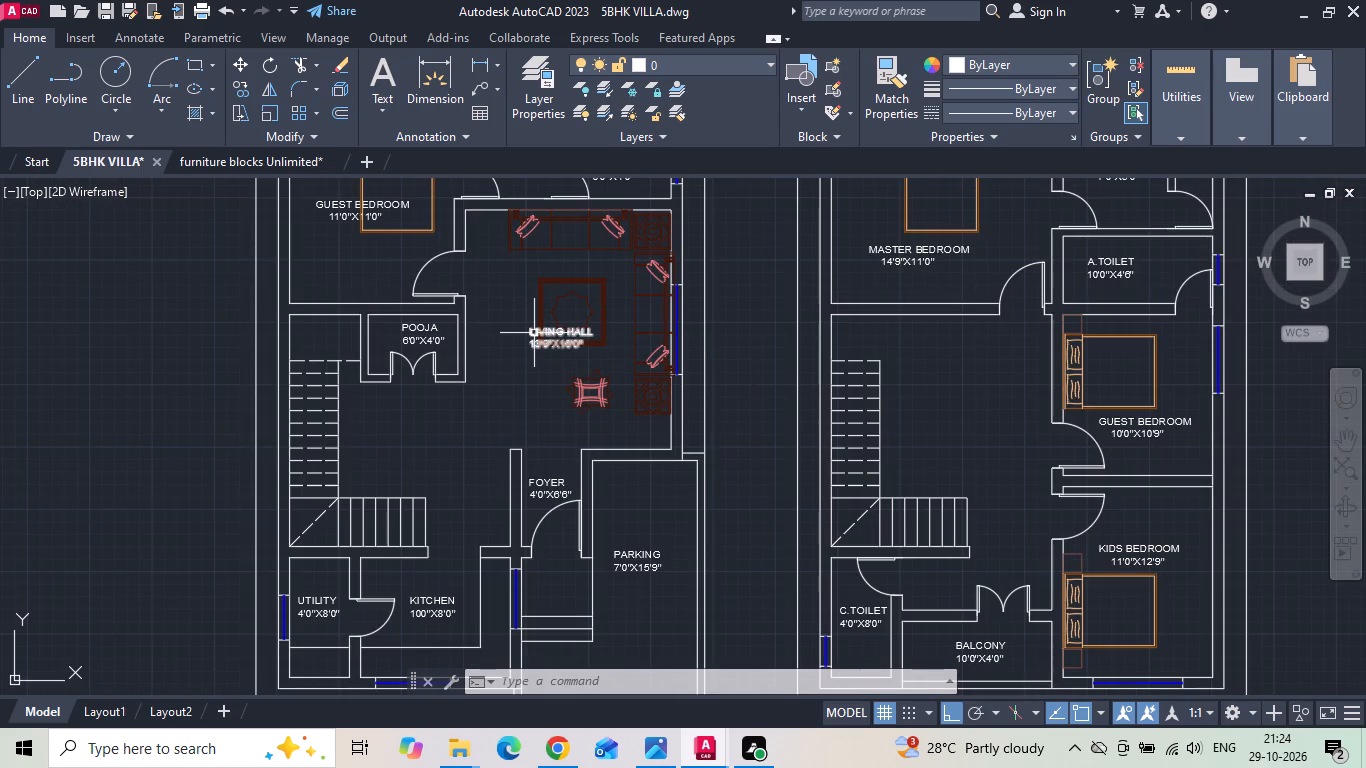
scroll(534, 333, "down", 3)
scroll(650, 434, "up", 3)
scroll(656, 446, "down", 2)
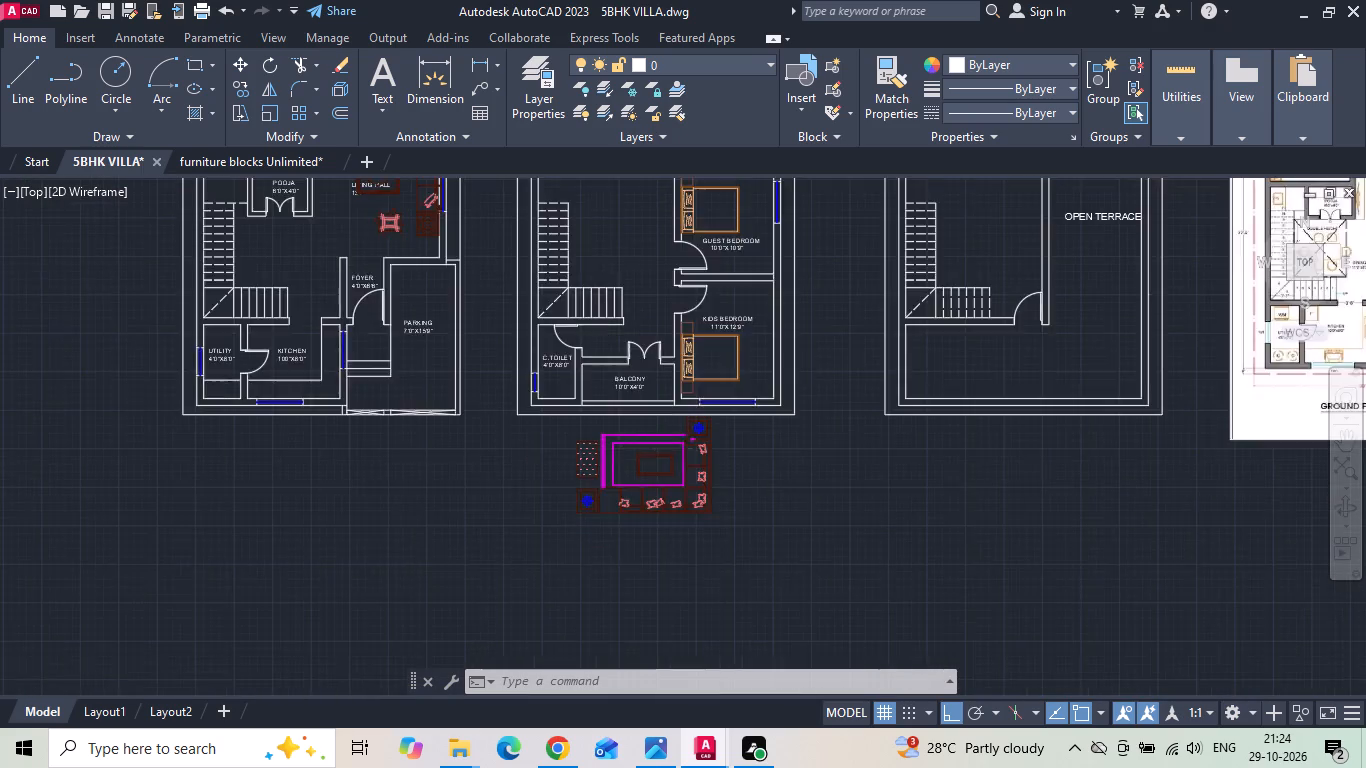
scroll(1236, 240, "up", 2)
scroll(1037, 335, "down", 2)
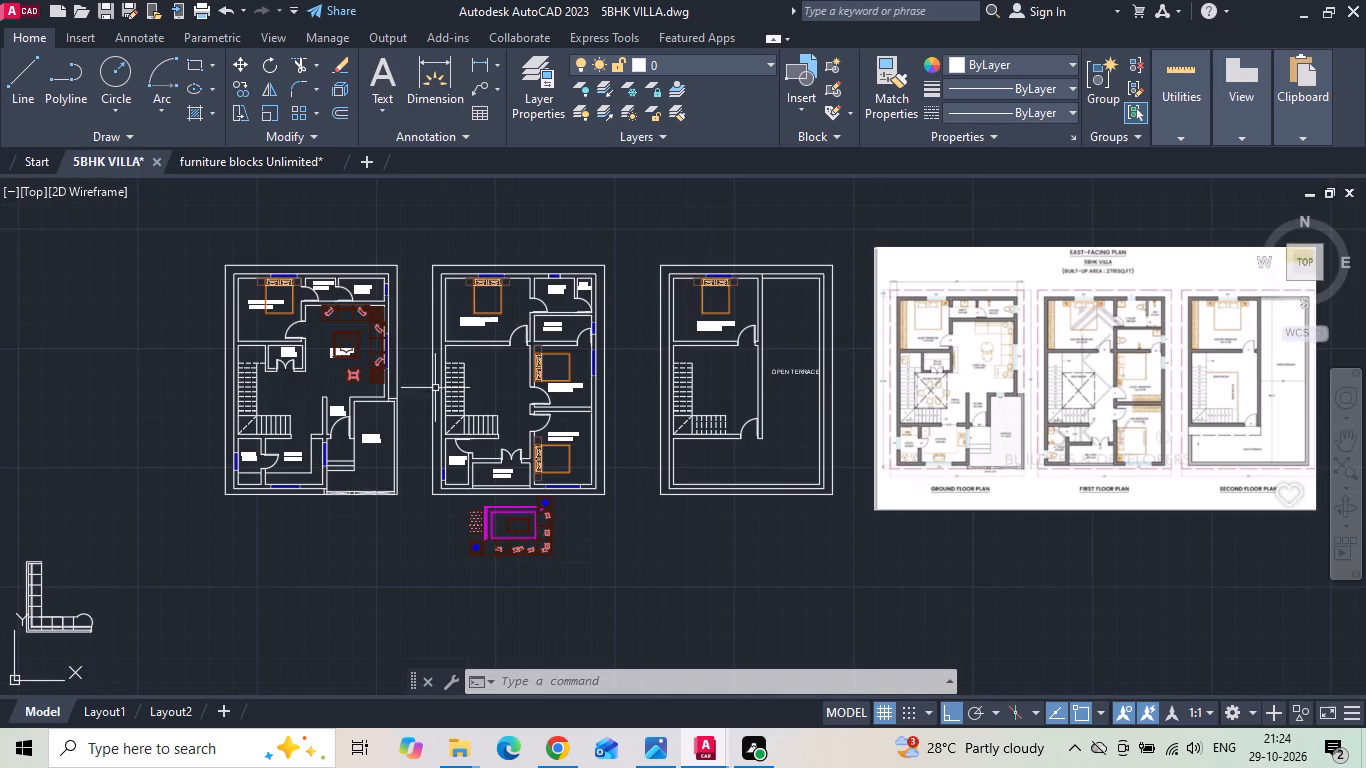
scroll(398, 327, "up", 3)
left_click(312, 308)
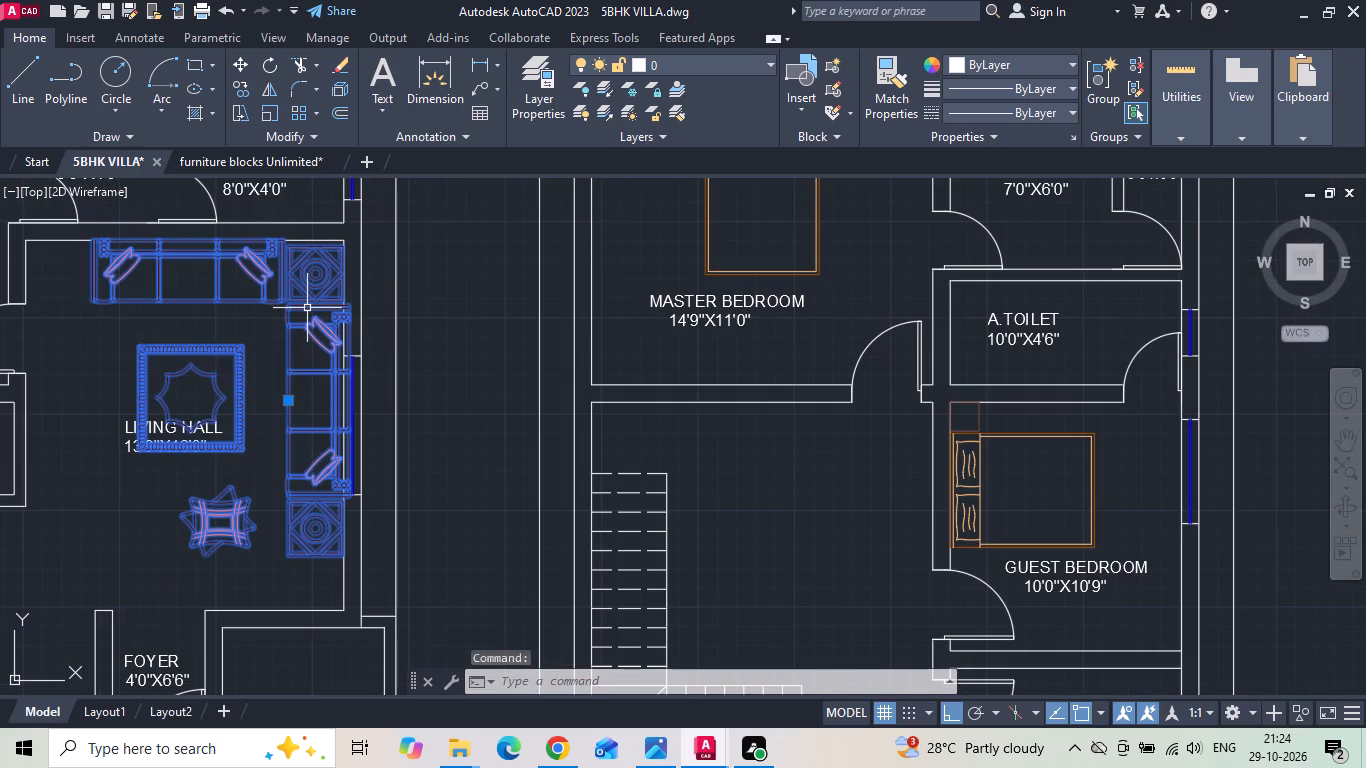
key("Delete")
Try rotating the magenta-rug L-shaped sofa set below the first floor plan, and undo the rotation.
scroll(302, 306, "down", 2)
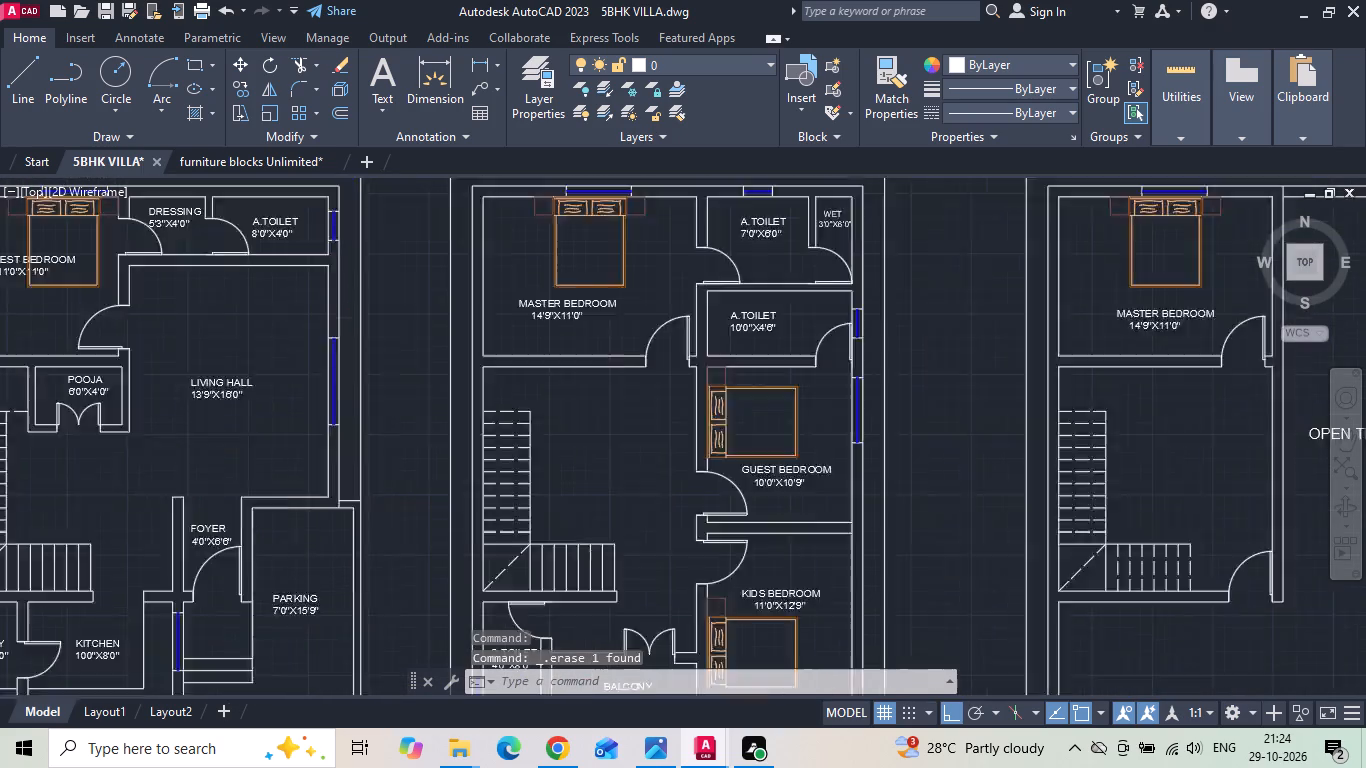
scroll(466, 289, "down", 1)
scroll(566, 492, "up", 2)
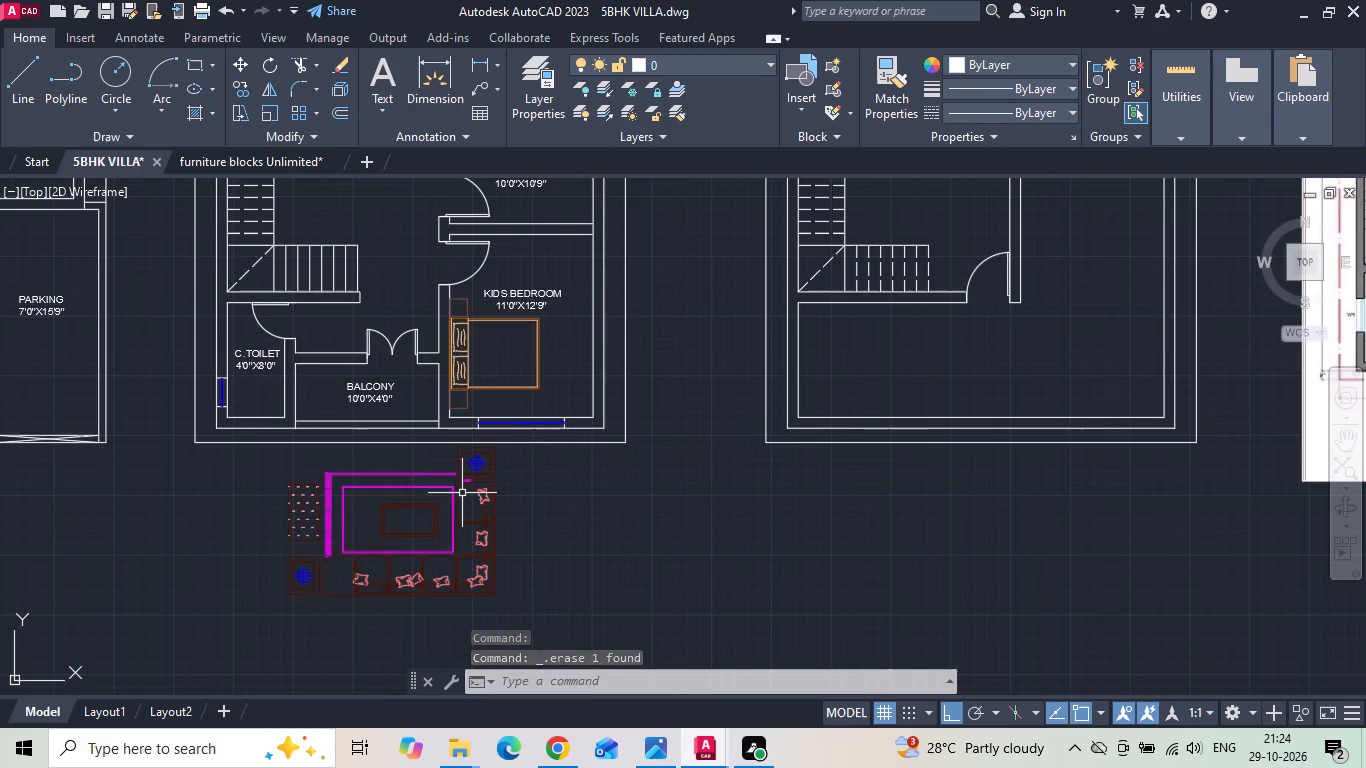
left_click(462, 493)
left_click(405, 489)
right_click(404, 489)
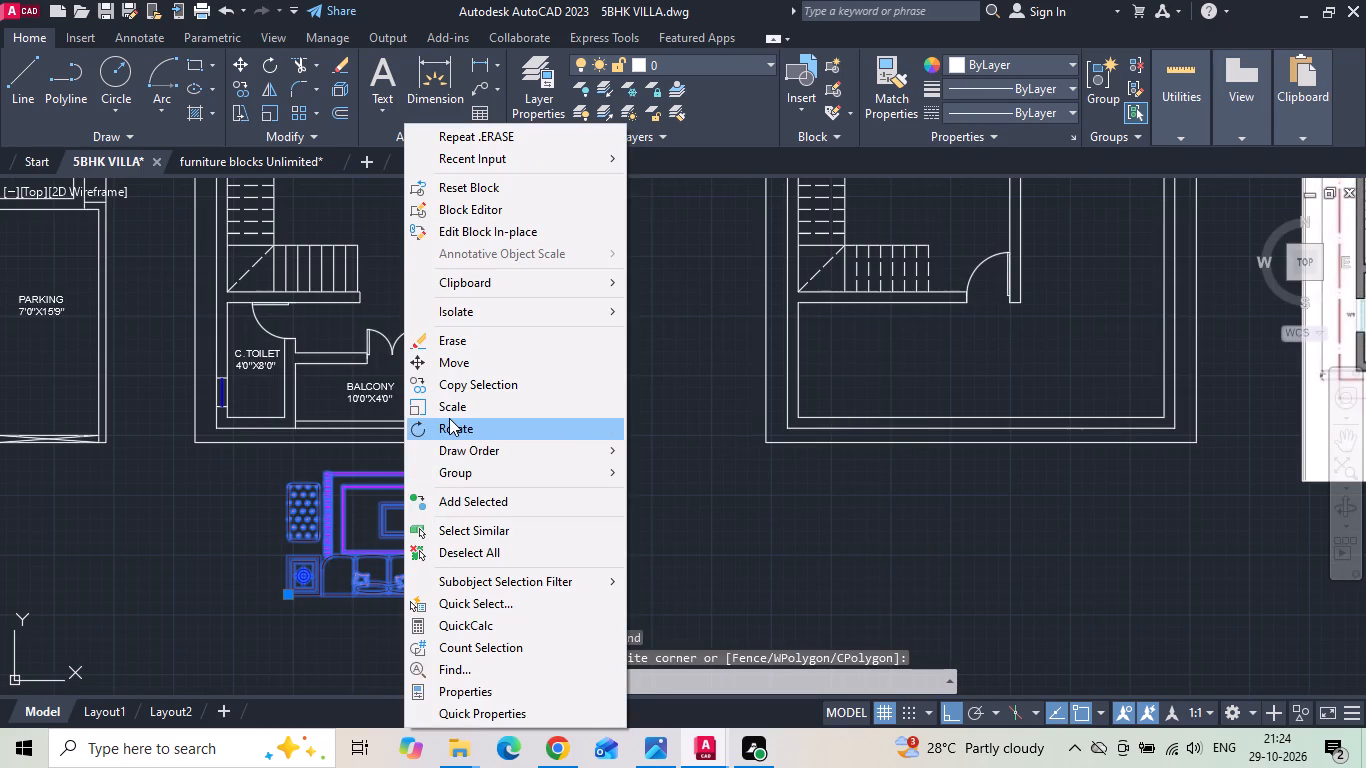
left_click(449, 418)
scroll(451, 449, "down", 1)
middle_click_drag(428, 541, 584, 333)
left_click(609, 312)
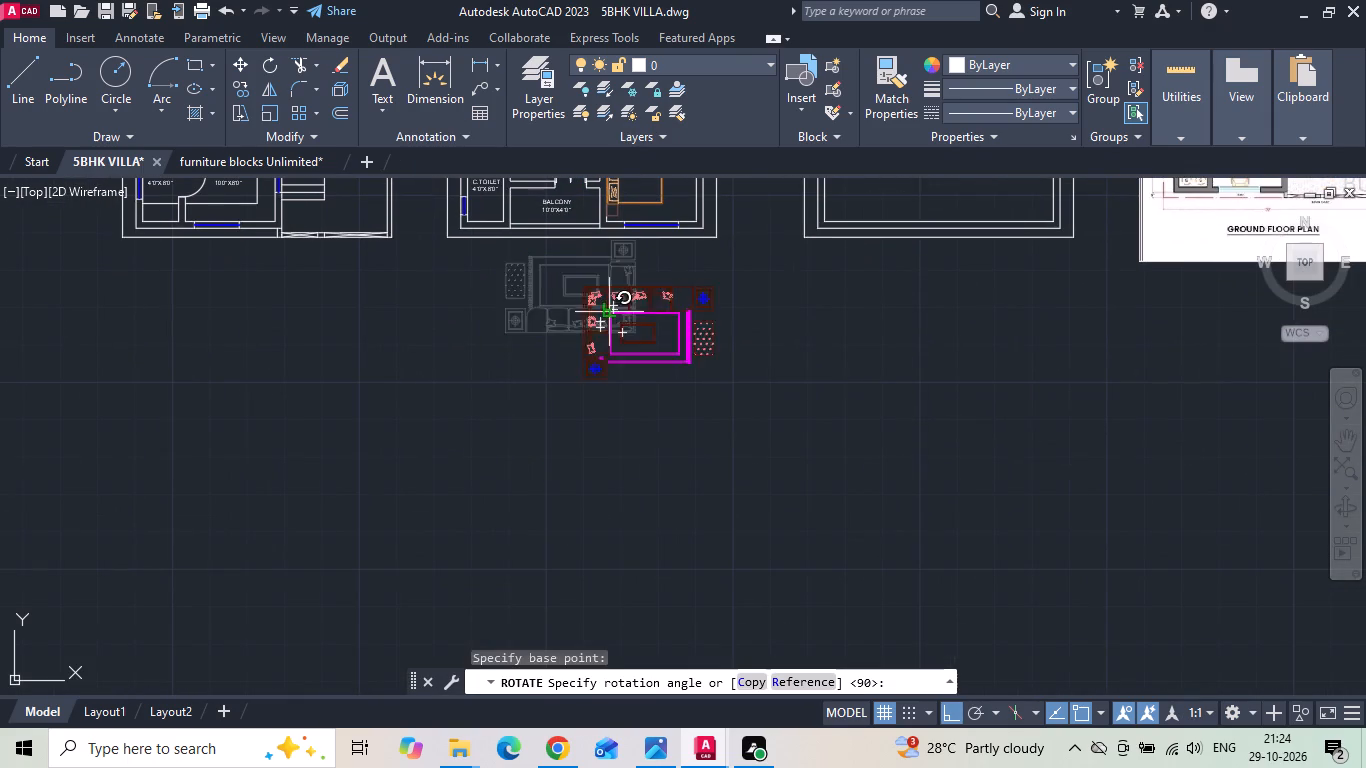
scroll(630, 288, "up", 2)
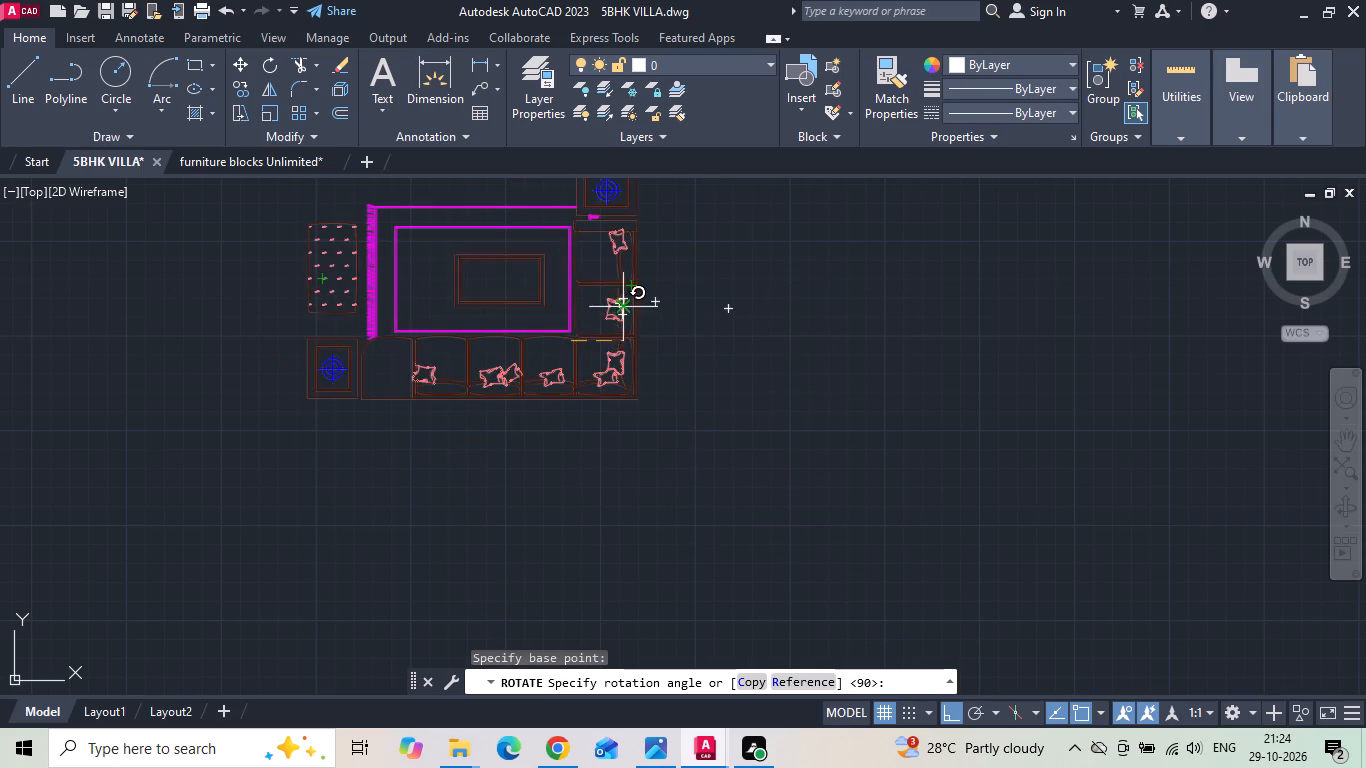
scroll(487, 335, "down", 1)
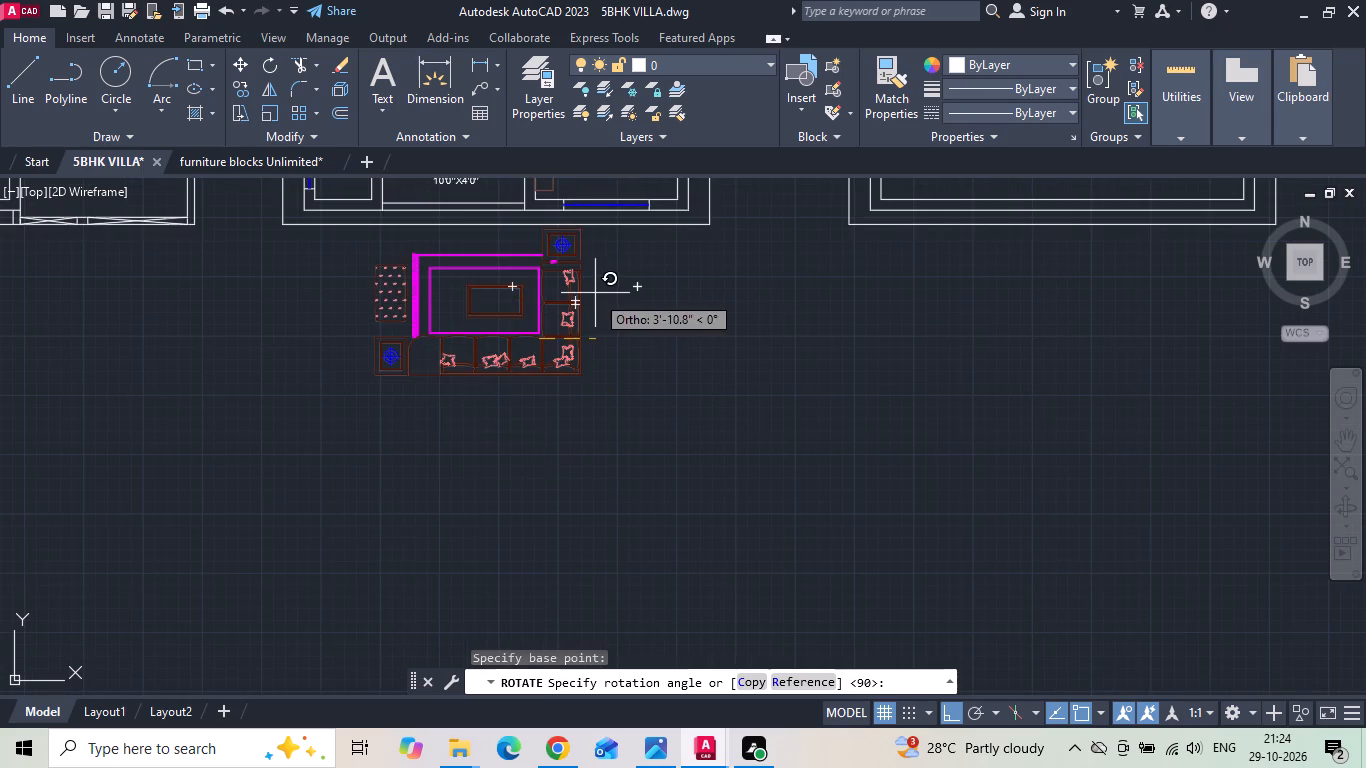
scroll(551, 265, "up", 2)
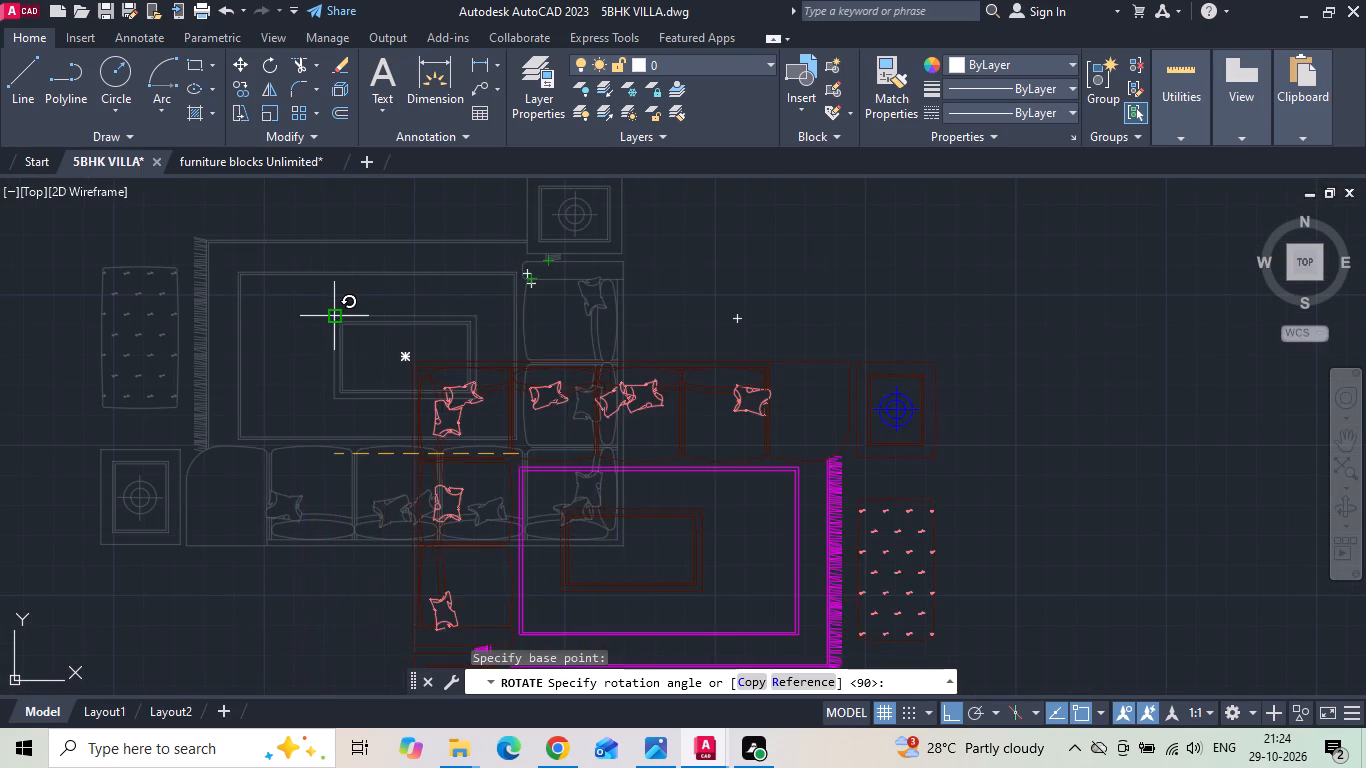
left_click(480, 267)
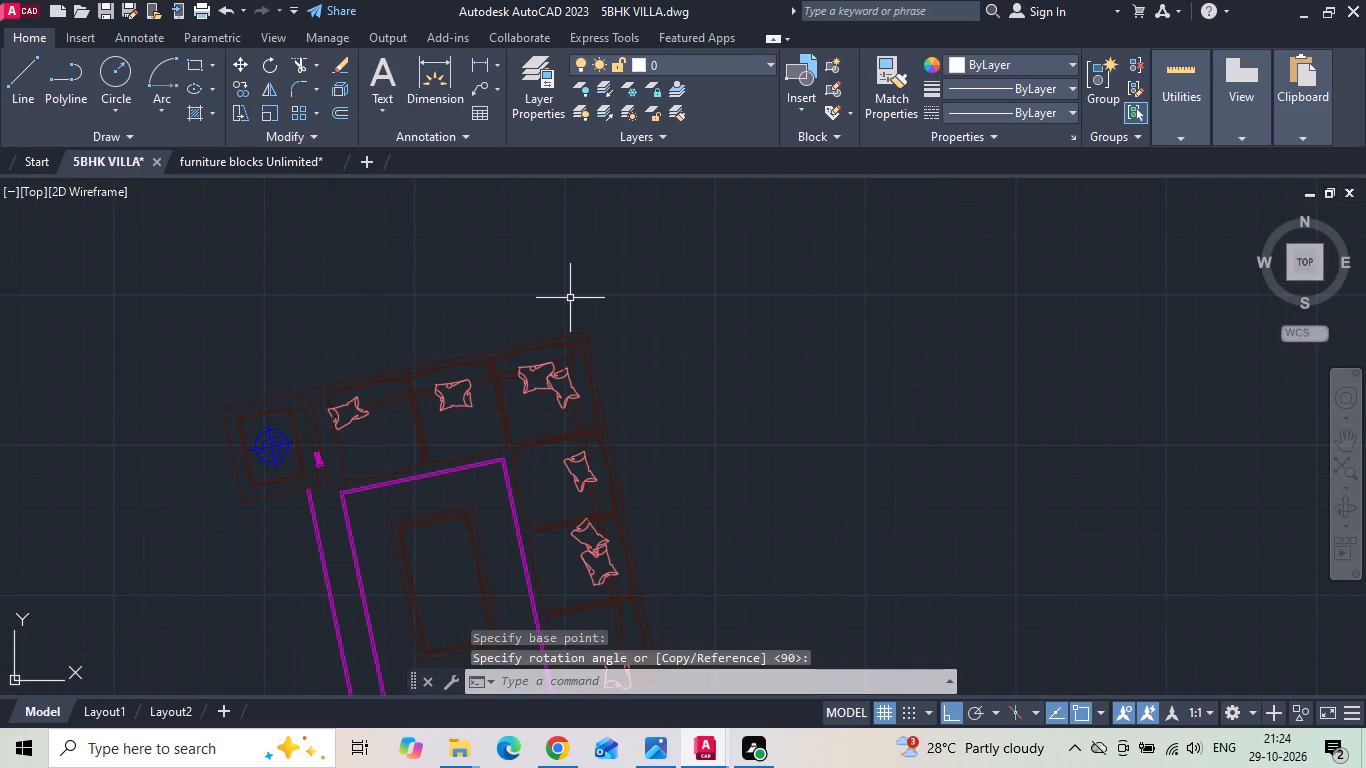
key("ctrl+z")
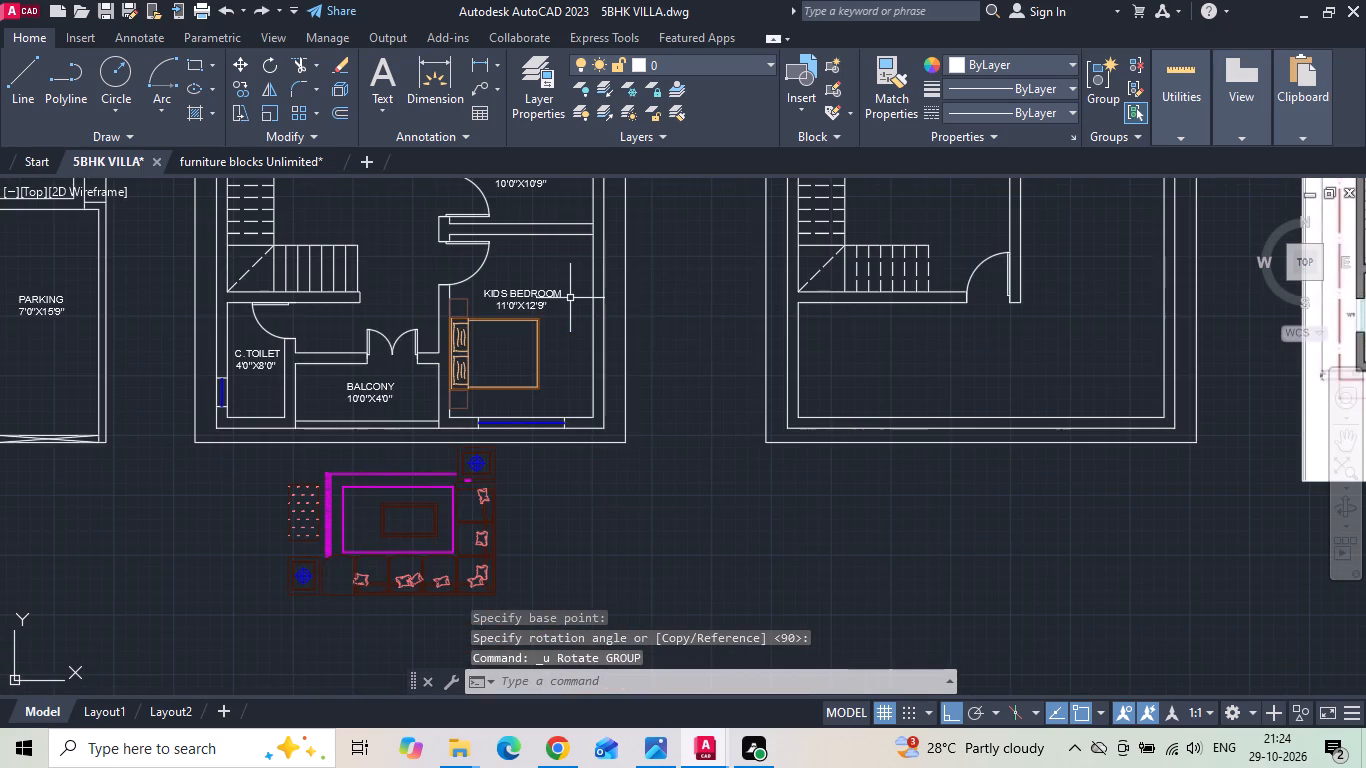
Move the magenta-rug L-shaped sofa set straight down, clear of the first floor plan.
scroll(549, 294, "down", 1)
middle_click_drag(399, 510, 458, 428)
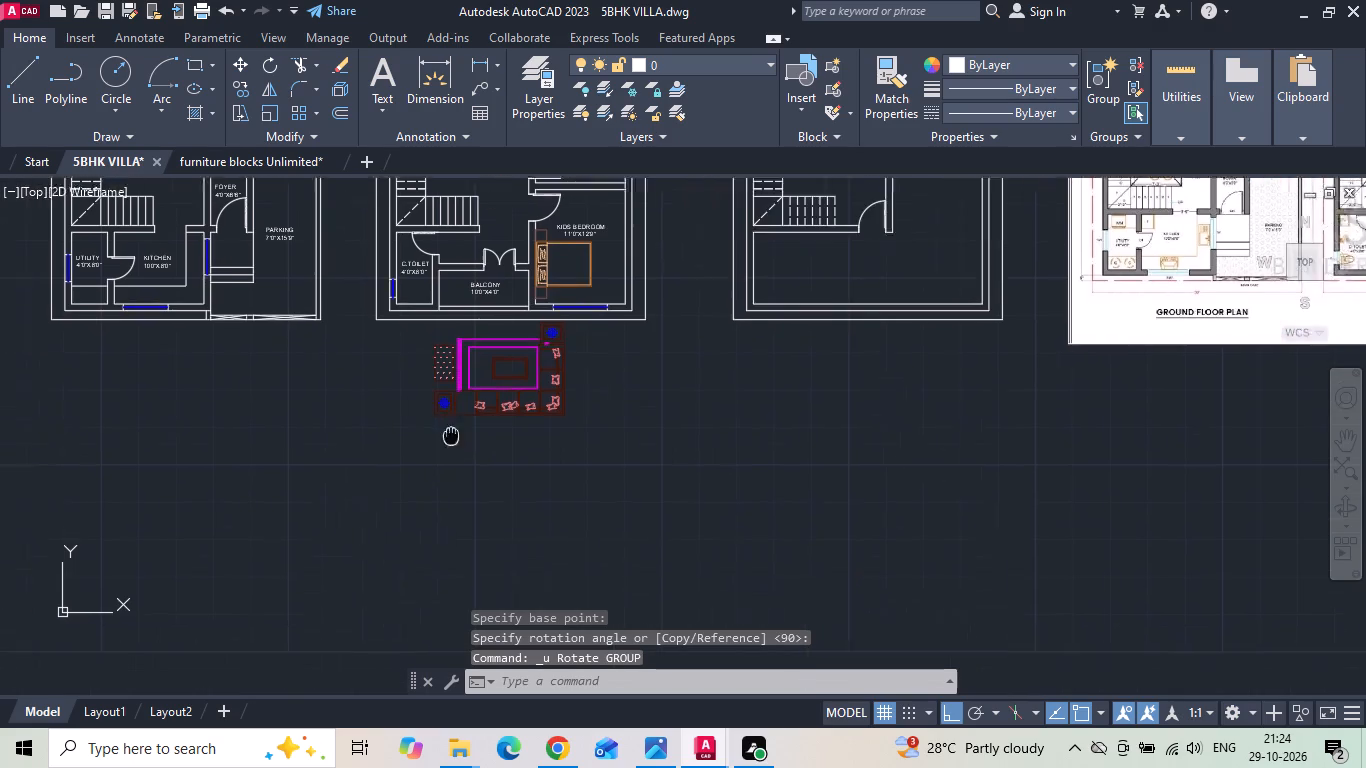
middle_click_drag(458, 428, 495, 367)
scroll(502, 356, "up", 1)
left_click_drag(732, 240, 661, 275)
left_click(576, 293)
right_click(574, 291)
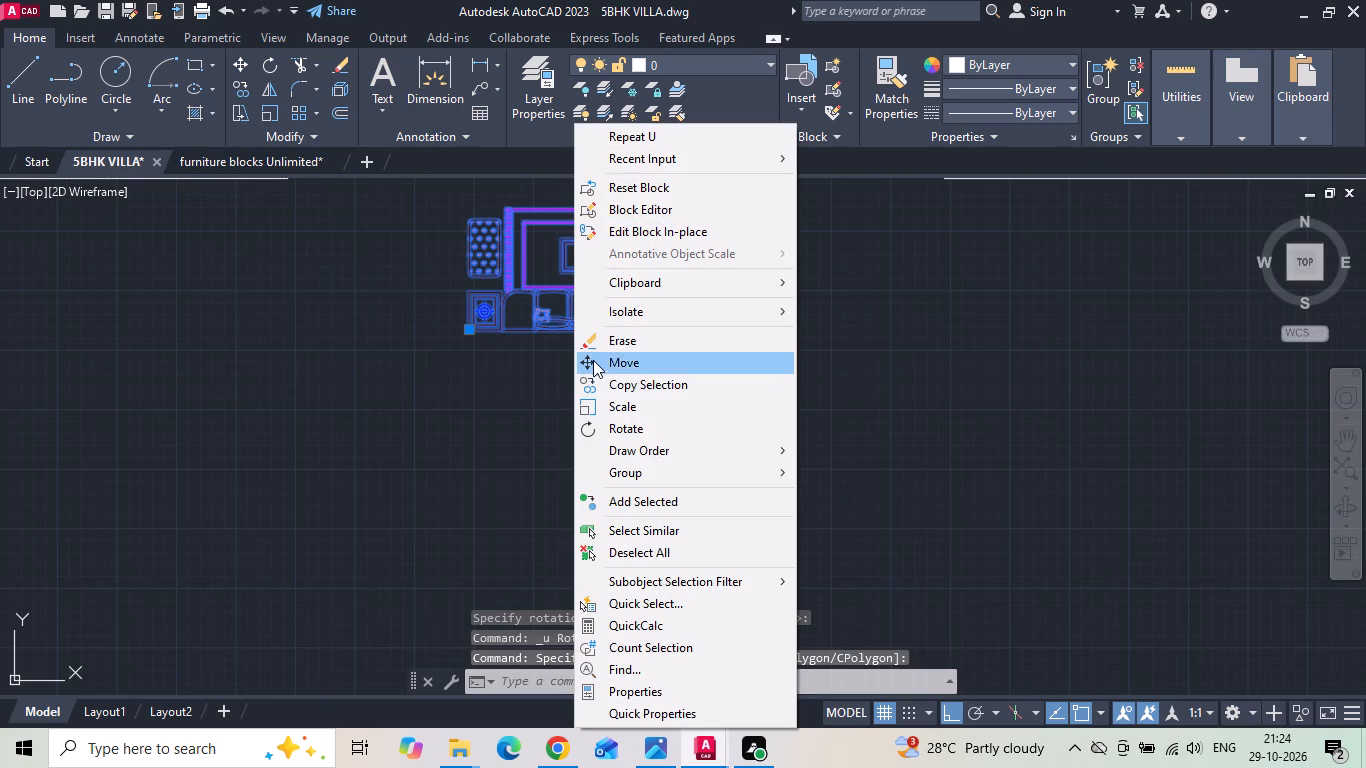
left_click(597, 370)
left_click_drag(596, 373, 589, 410)
left_click(576, 464)
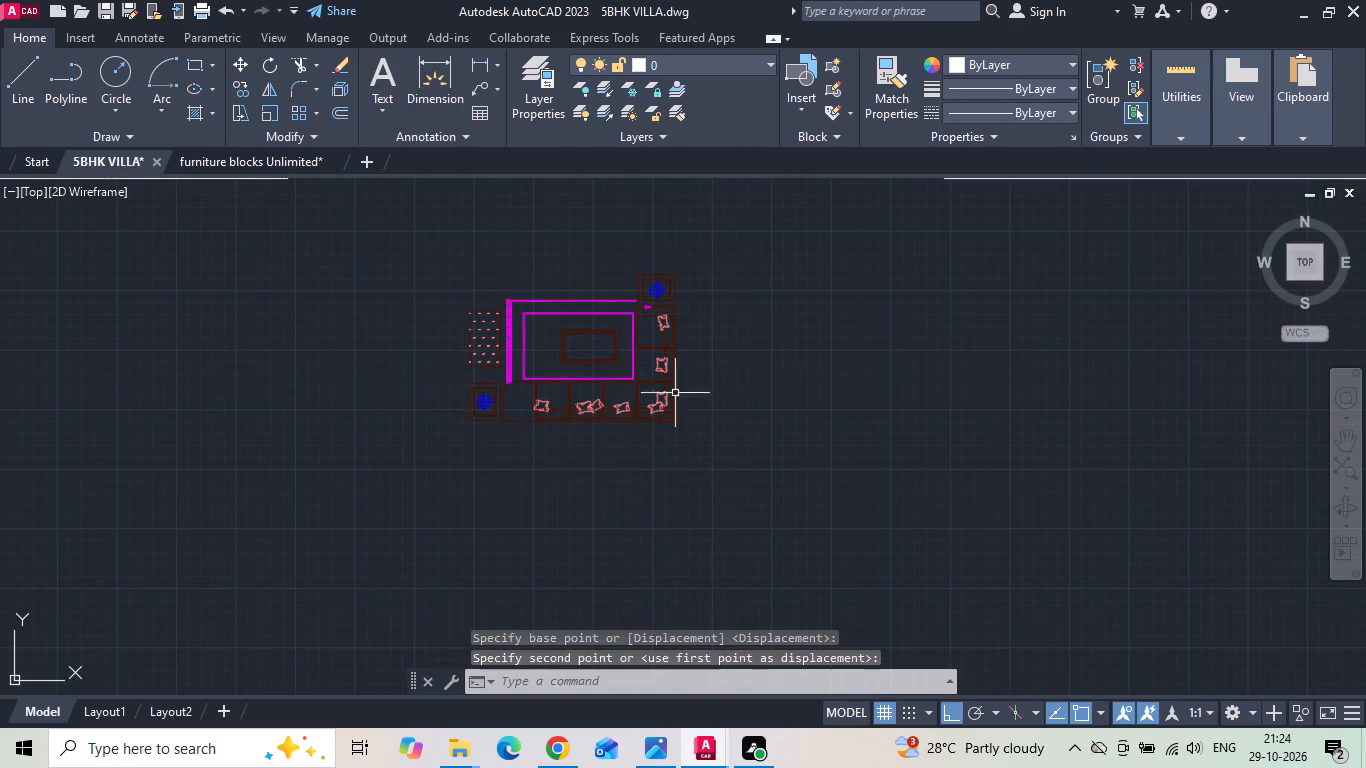
Rotate the magenta-rug L-shaped sofa set 90° counterclockwise below the first floor plan.
left_click_drag(694, 369, 670, 368)
left_click(618, 368)
right_click(615, 366)
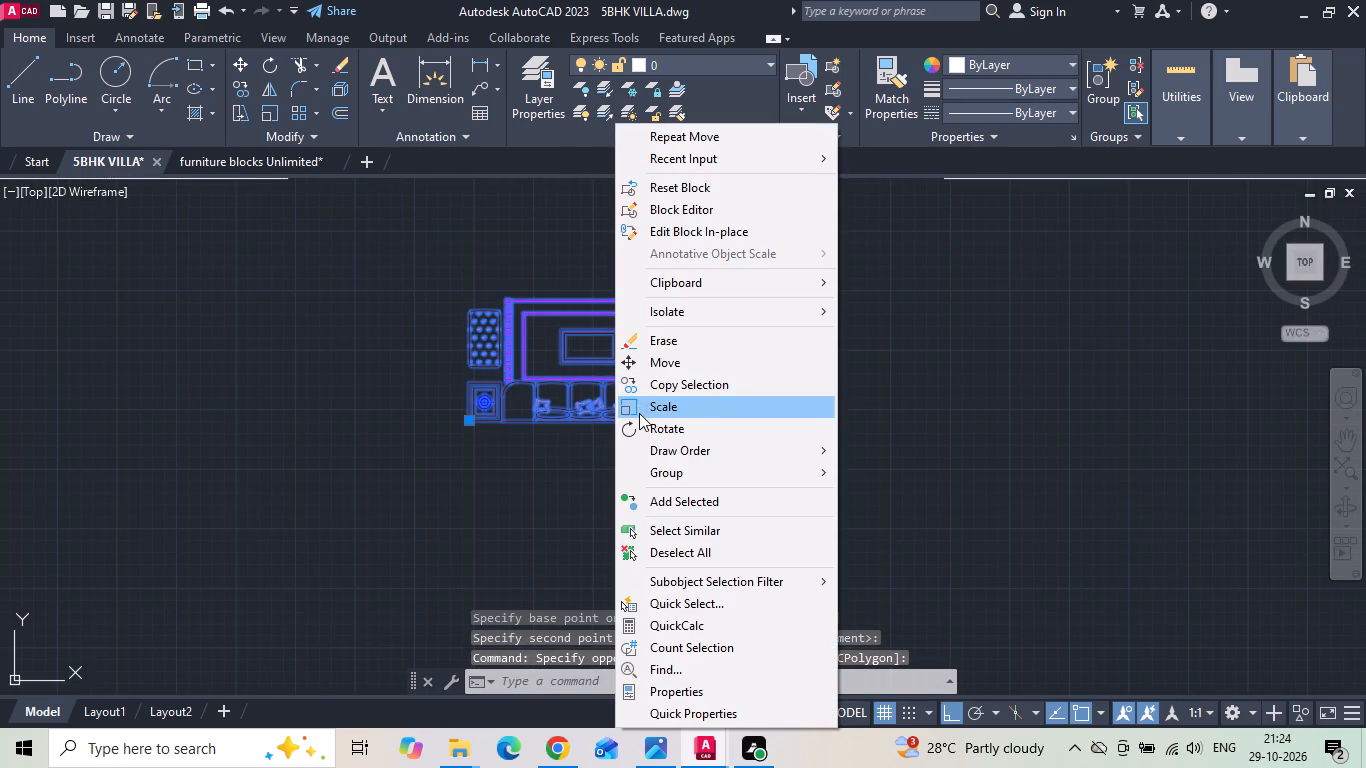
left_click(641, 430)
left_click(629, 362)
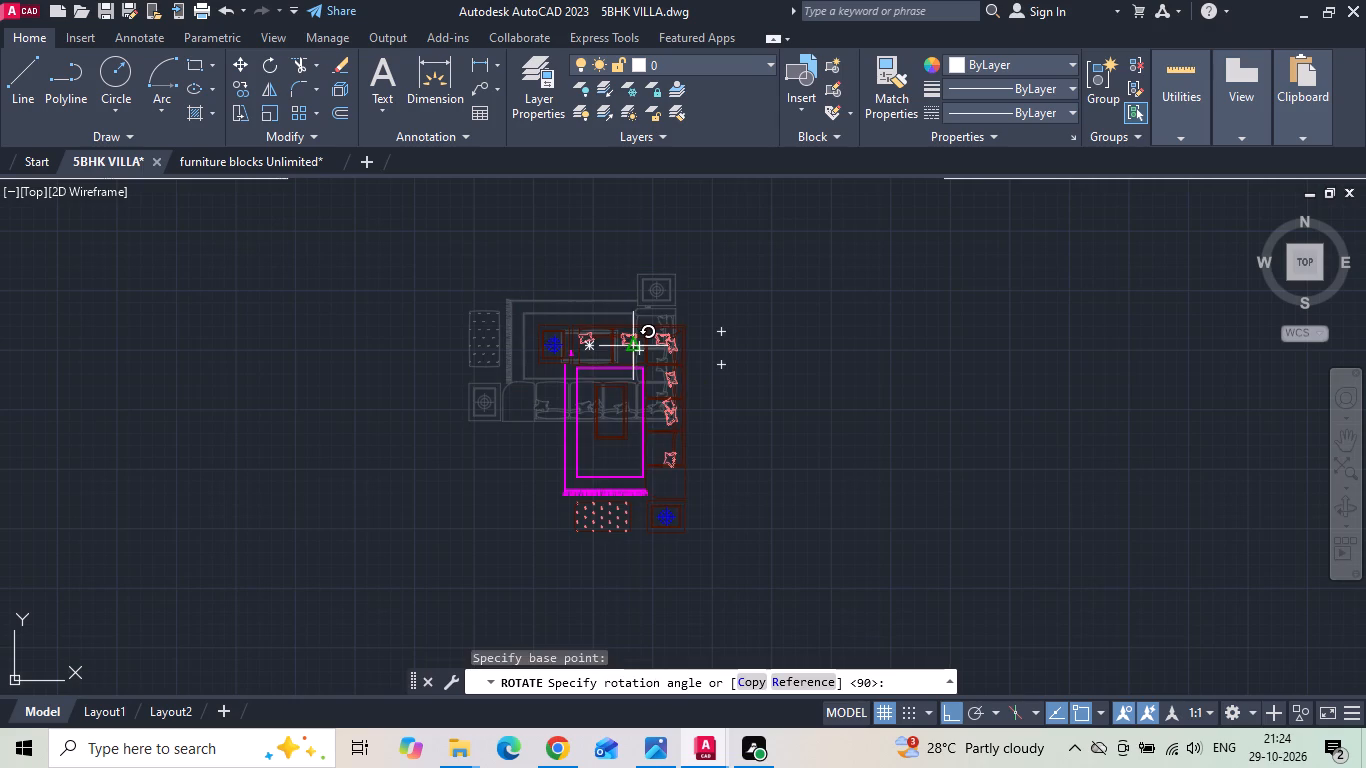
scroll(640, 261, "up", 2)
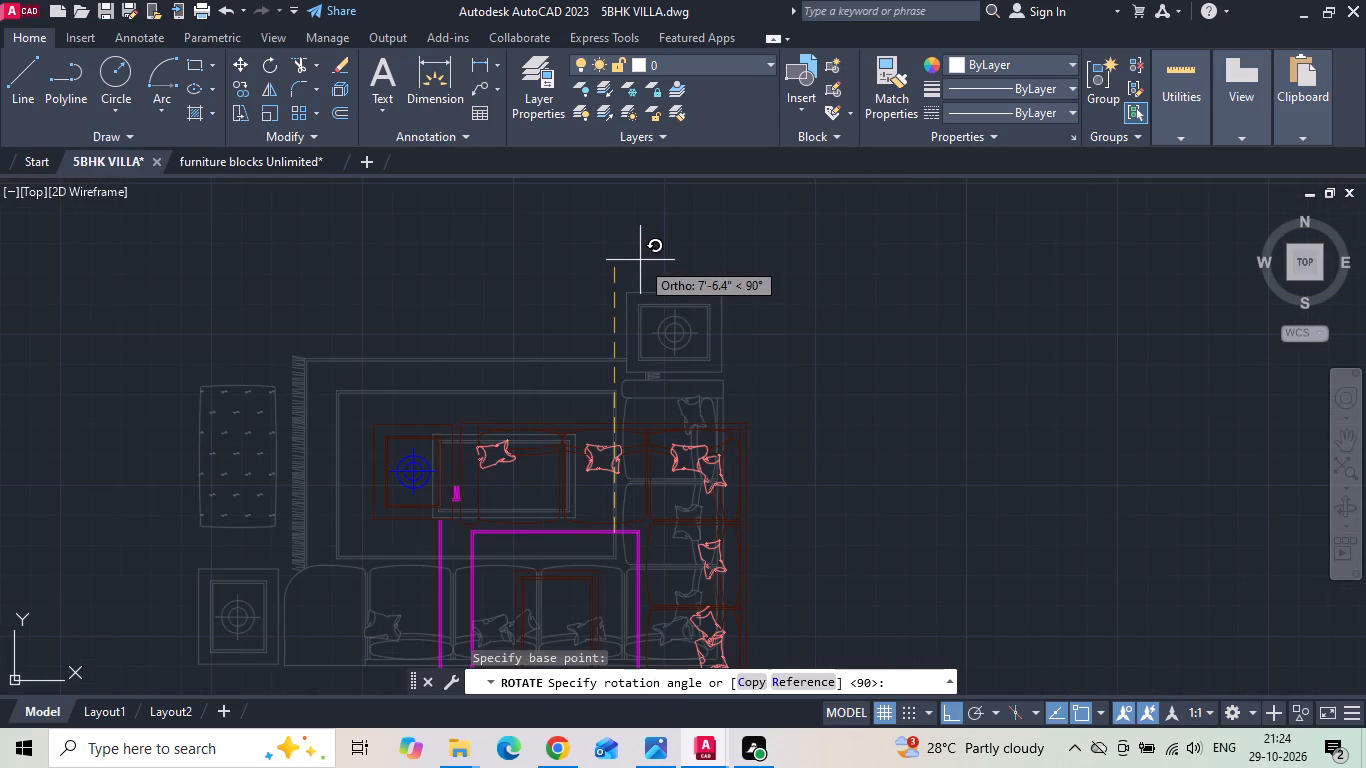
left_click(643, 251)
Move the rotated sofa set by its outer back corner into the upper-right inner corner of the ground floor living hall.
scroll(640, 306, "down", 1)
left_click_drag(619, 365, 603, 414)
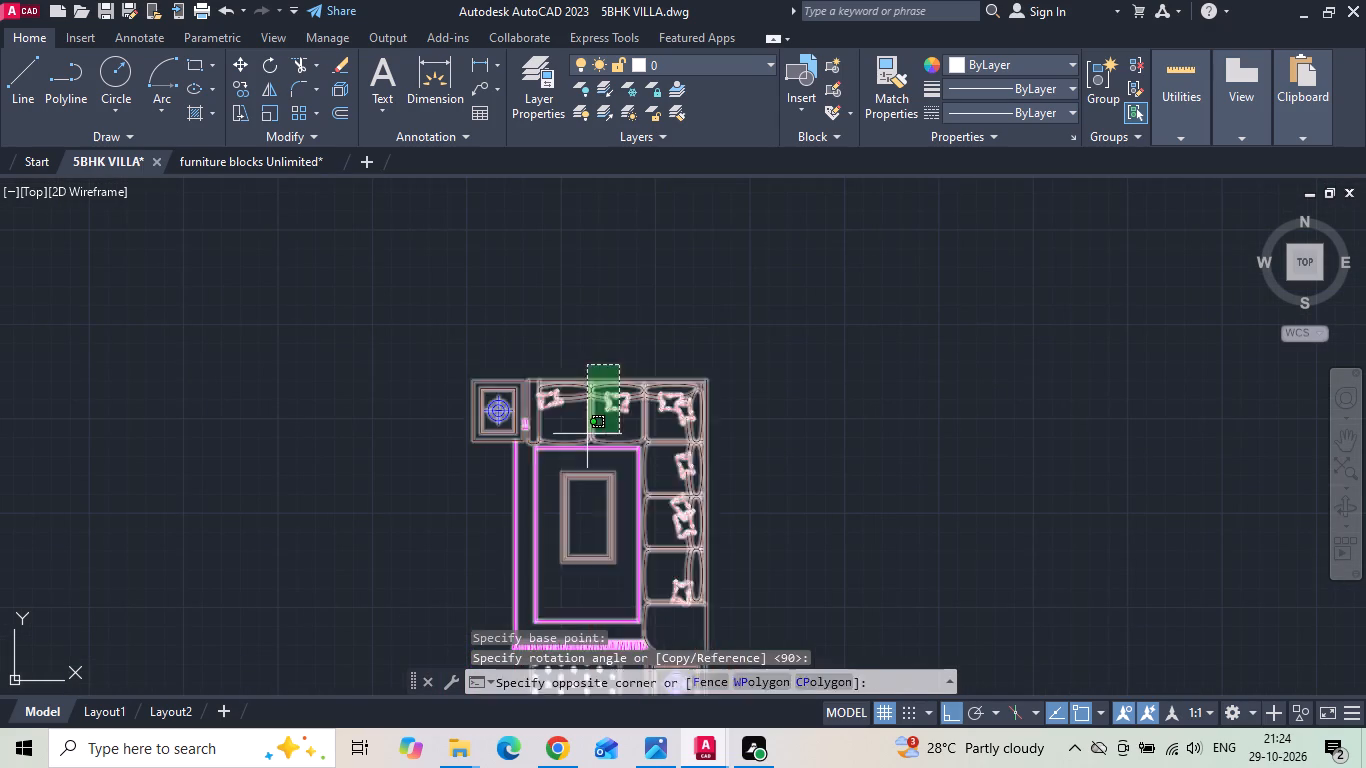
left_click(587, 434)
right_click(585, 428)
left_click(638, 362)
scroll(753, 383, "up", 3)
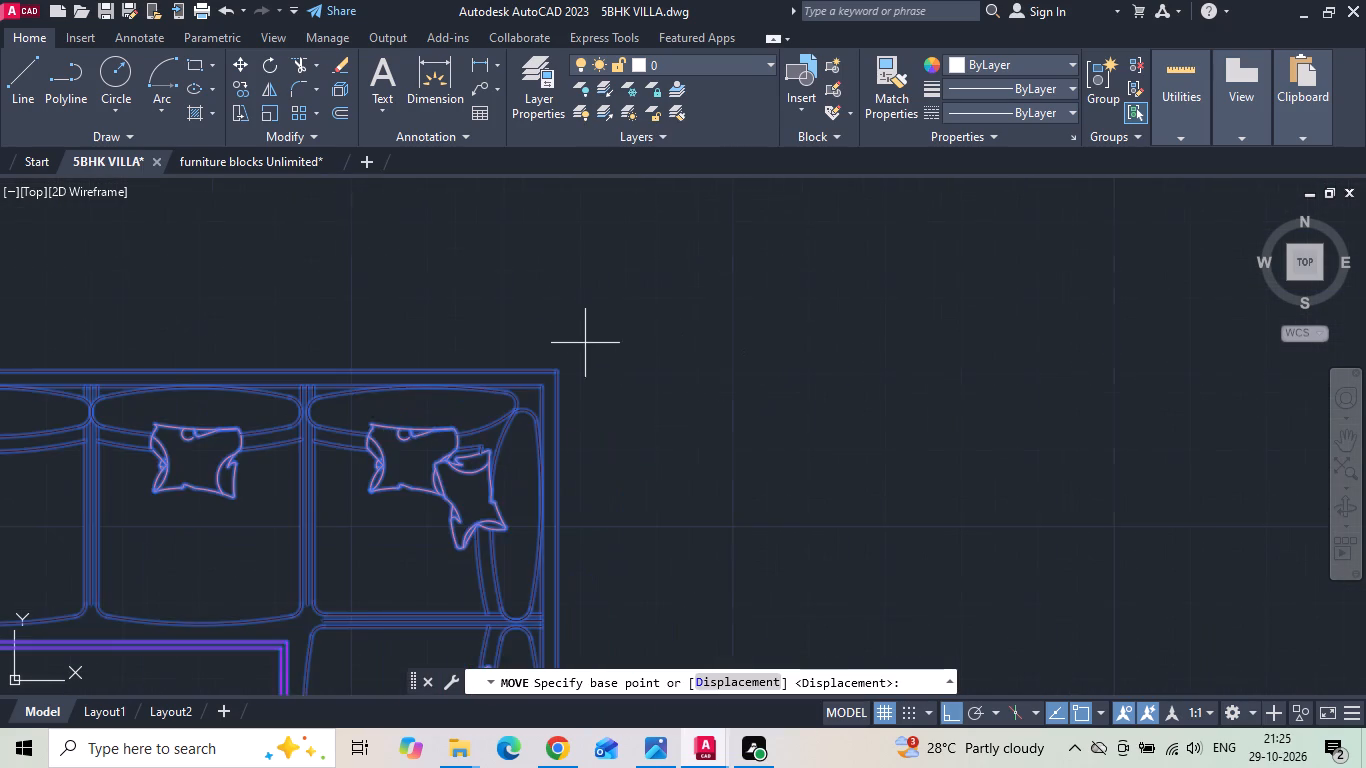
scroll(583, 343, "up", 1)
left_click(542, 391)
scroll(686, 396, "down", 7)
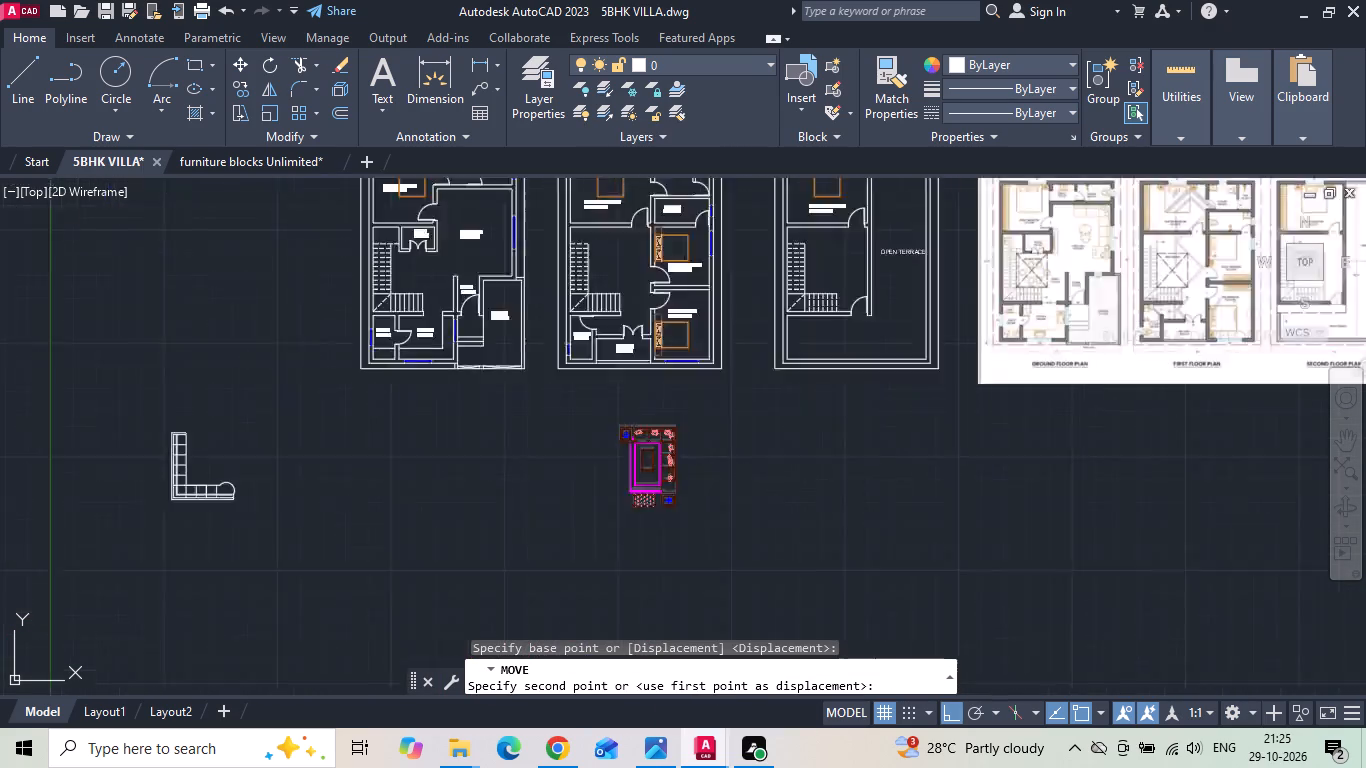
scroll(670, 442, "down", 1)
scroll(568, 277, "up", 4)
left_click(590, 291)
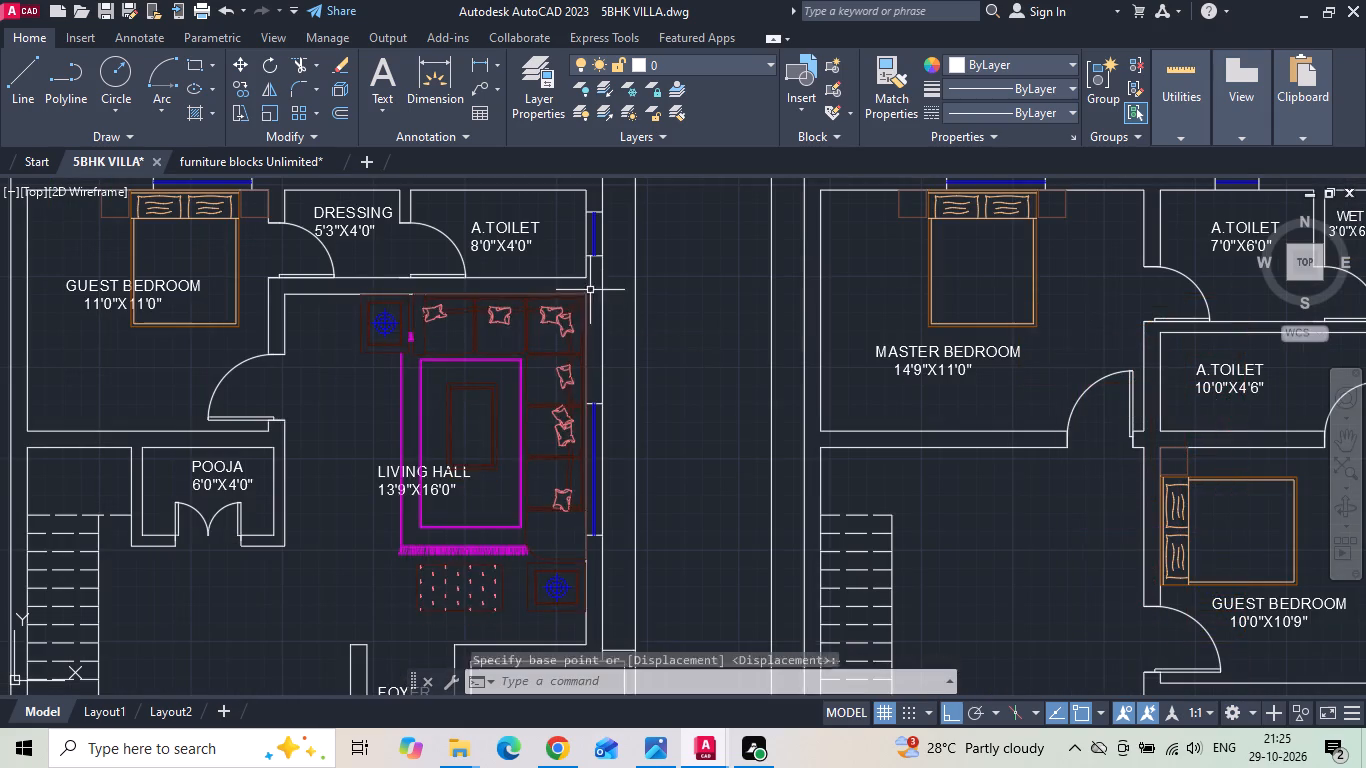
Explode the magenta-rug sofa set block in the ground floor living hall.
scroll(571, 297, "down", 1)
scroll(474, 361, "up", 1)
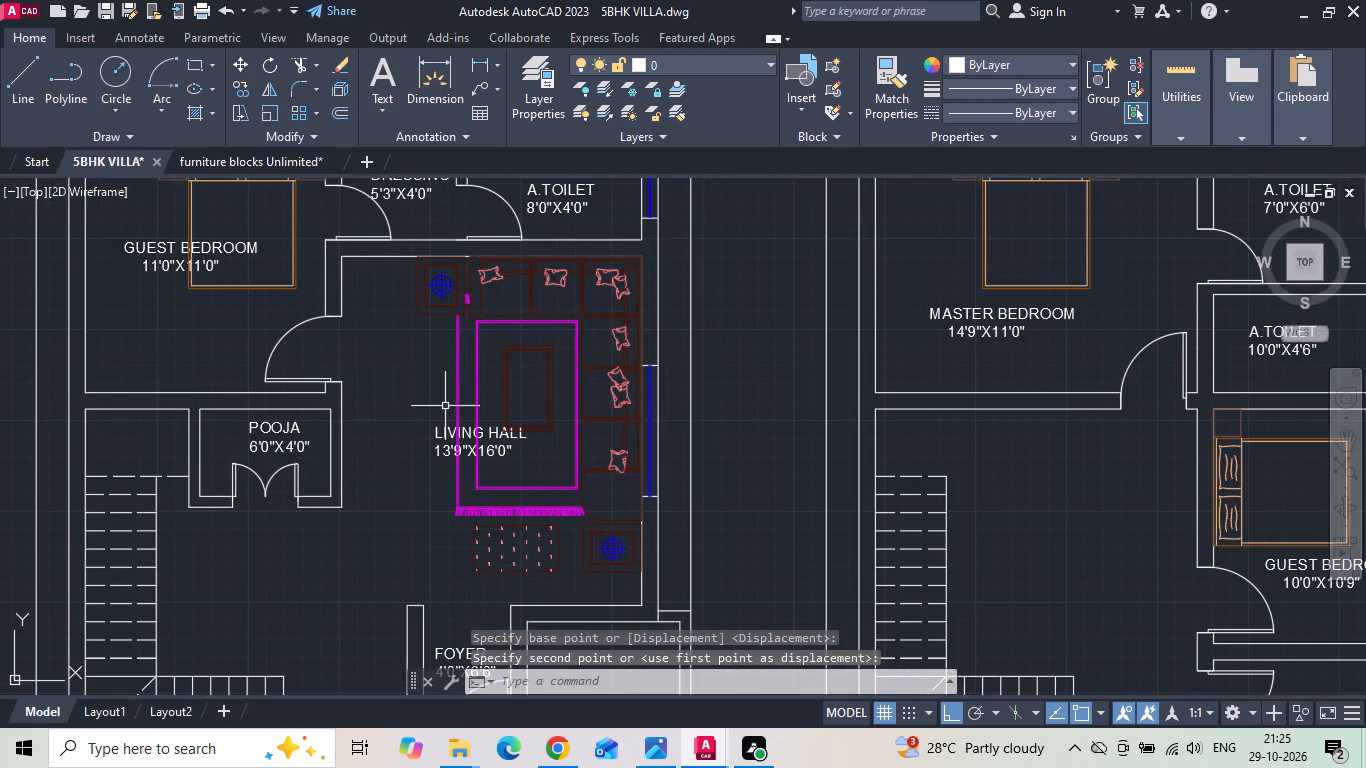
middle_click_drag(445, 402, 459, 360)
left_click(493, 328)
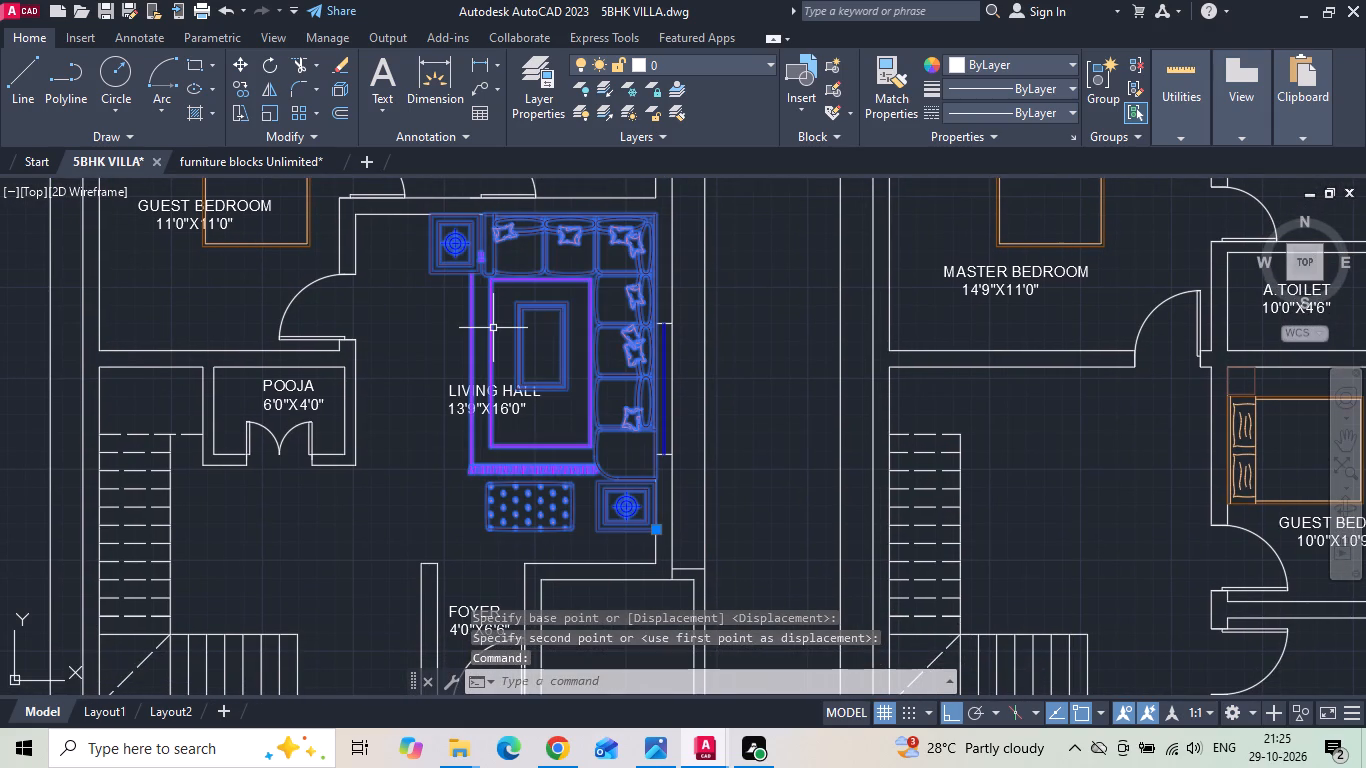
type("X")
key("space")
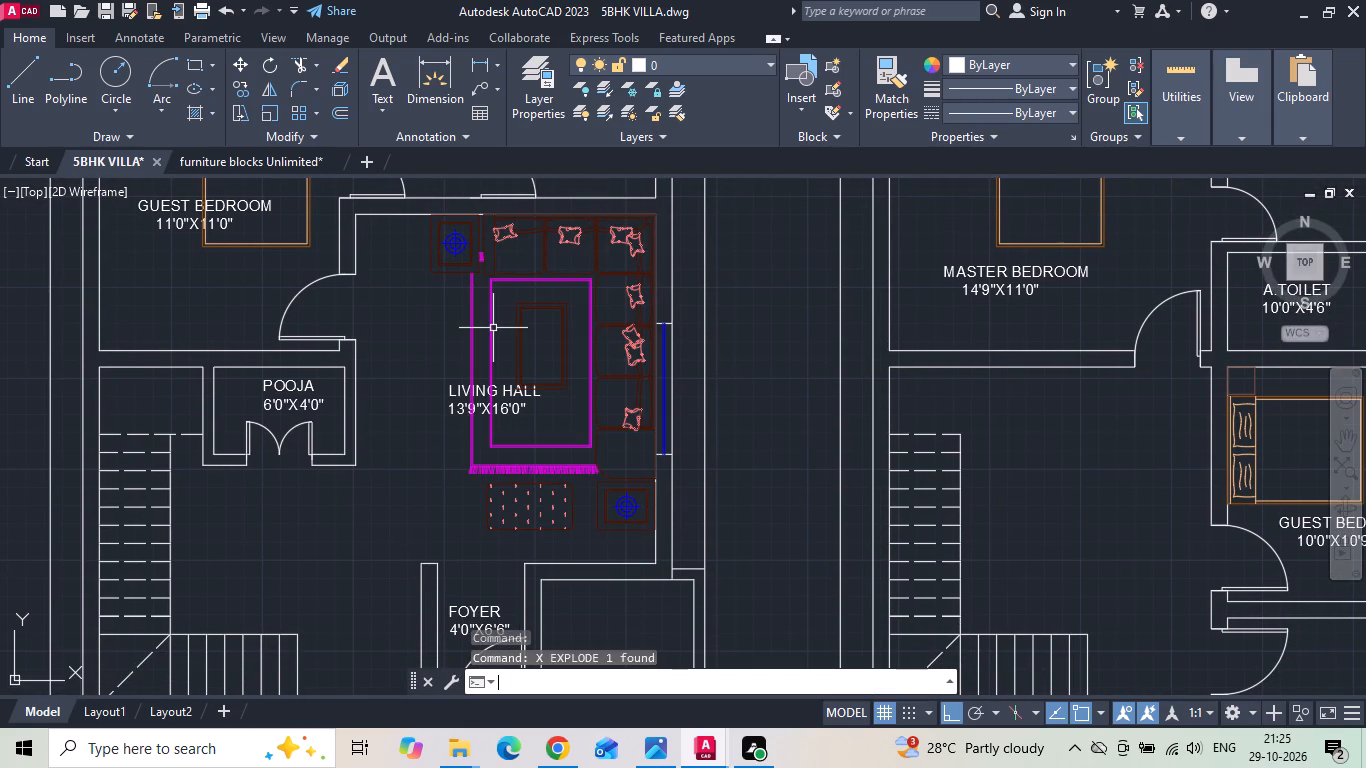
Select the stray magenta fringe piece beside the upper side table and the rug's left-hand outer and inner border lines.
scroll(493, 328, "up", 1)
scroll(479, 210, "up", 2)
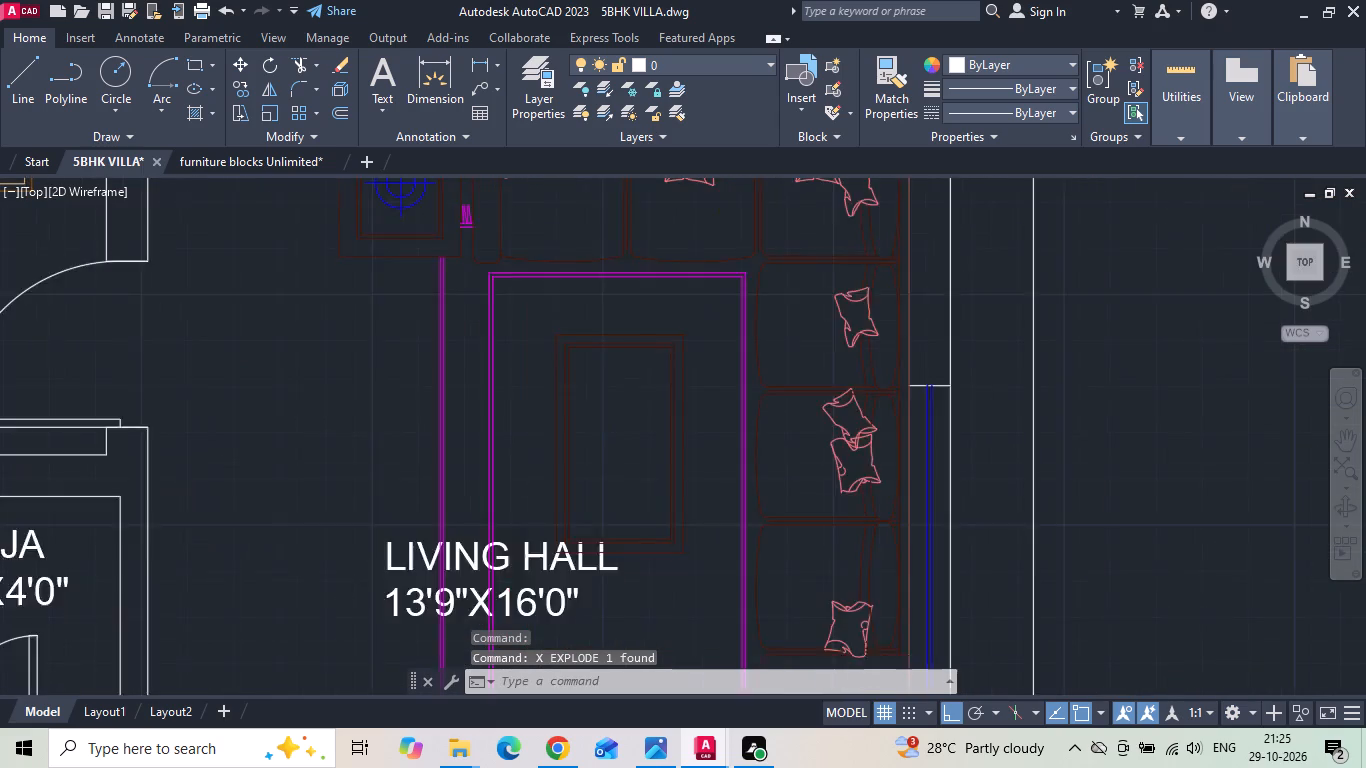
scroll(488, 206, "up", 2)
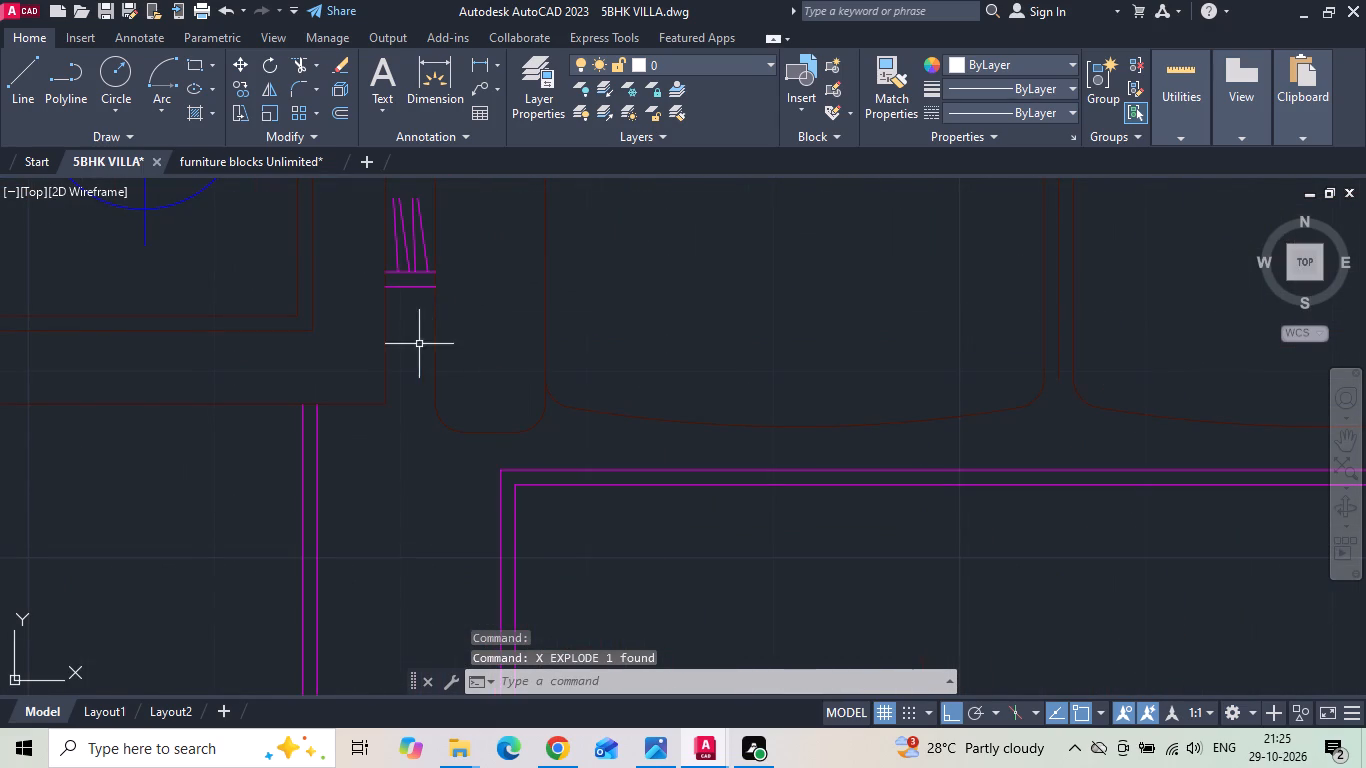
left_click(418, 340)
scroll(342, 248, "up", 1)
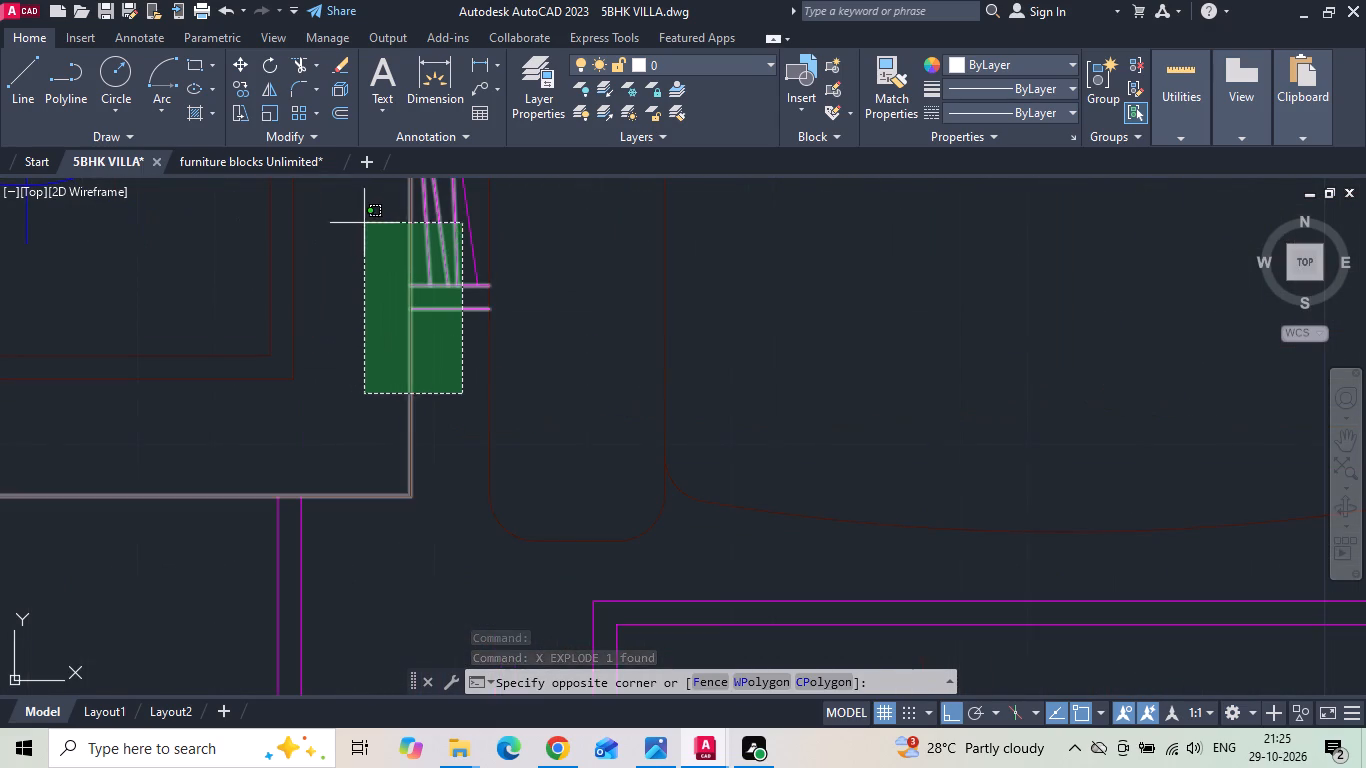
left_click(423, 213)
left_click(471, 245)
scroll(468, 185, "down", 3)
left_click_drag(441, 343, 386, 387)
left_click(362, 400)
left_click_drag(530, 366, 448, 401)
left_click(446, 401)
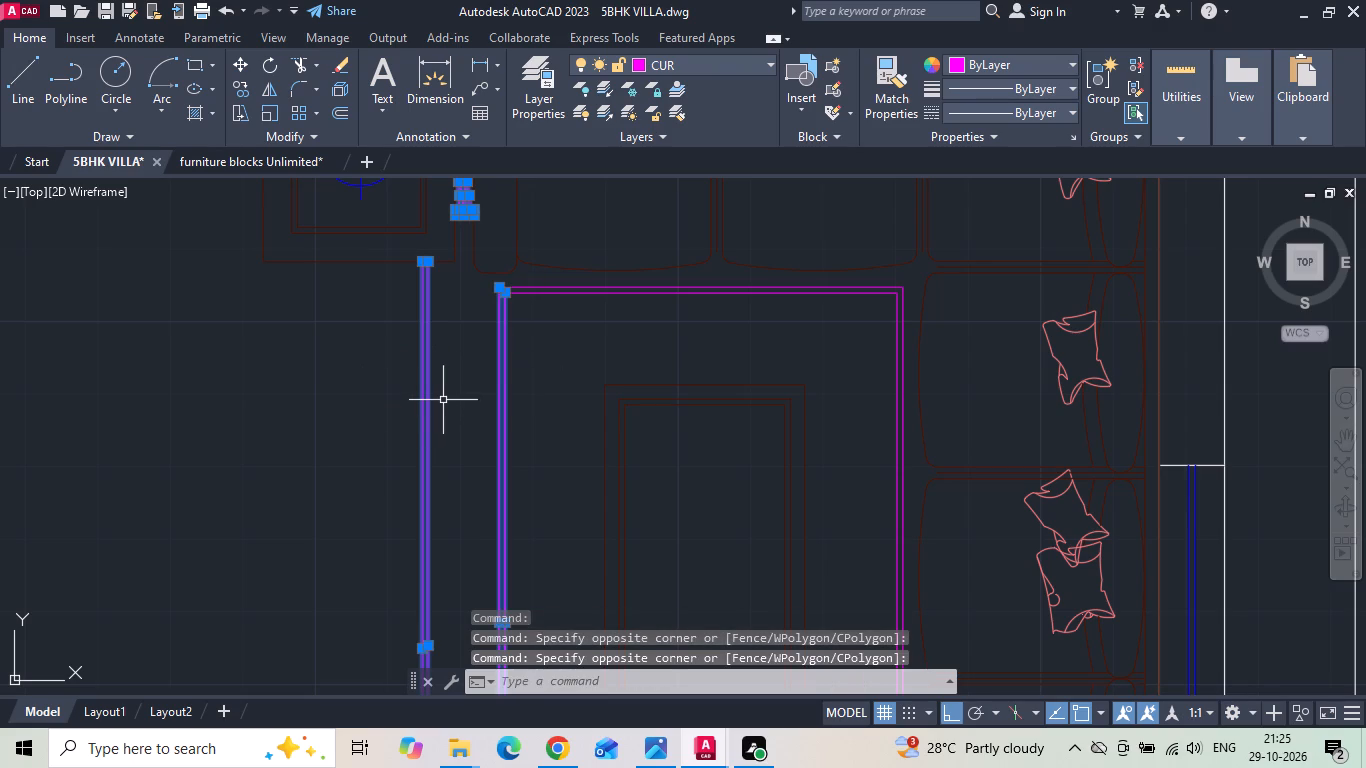
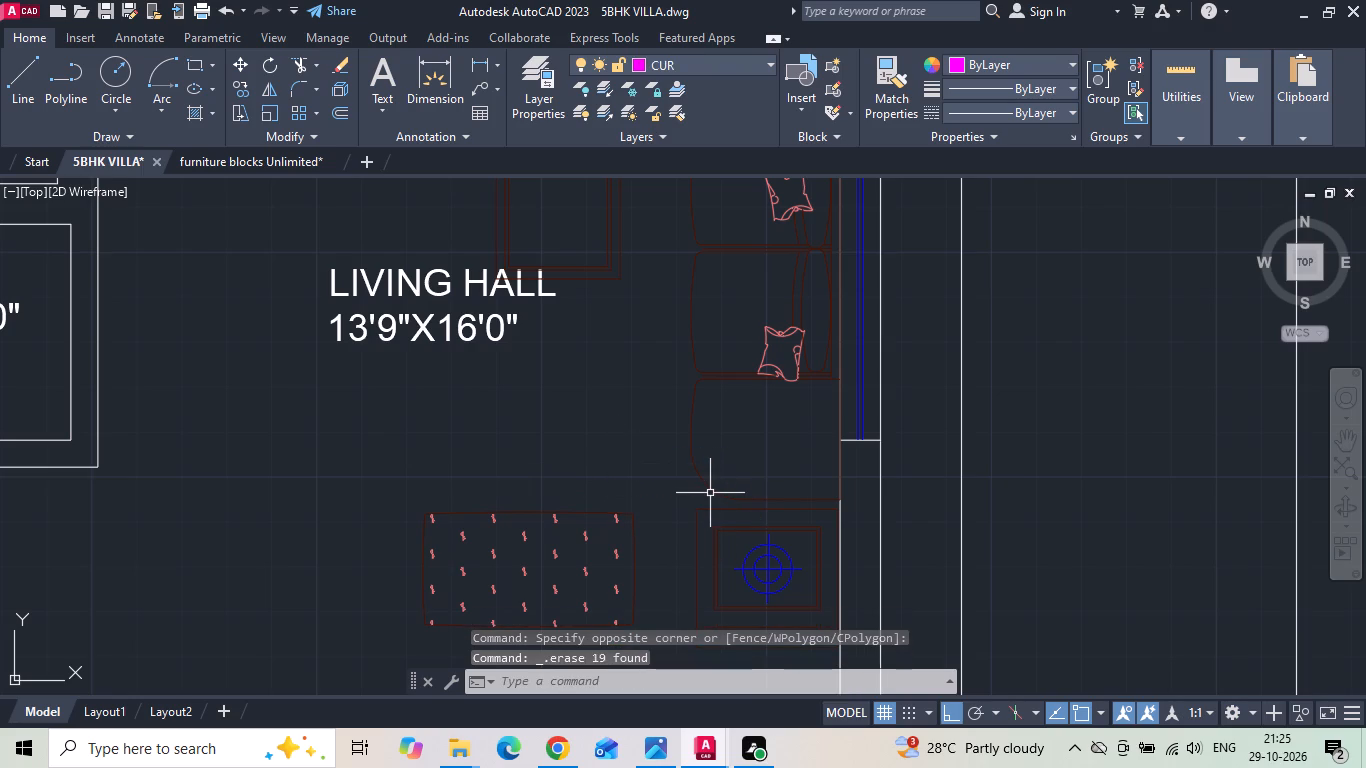
Erase the dotted rectangular seat and the side table below the sofa in the ground-floor living hall.
scroll(527, 271, "down", 3)
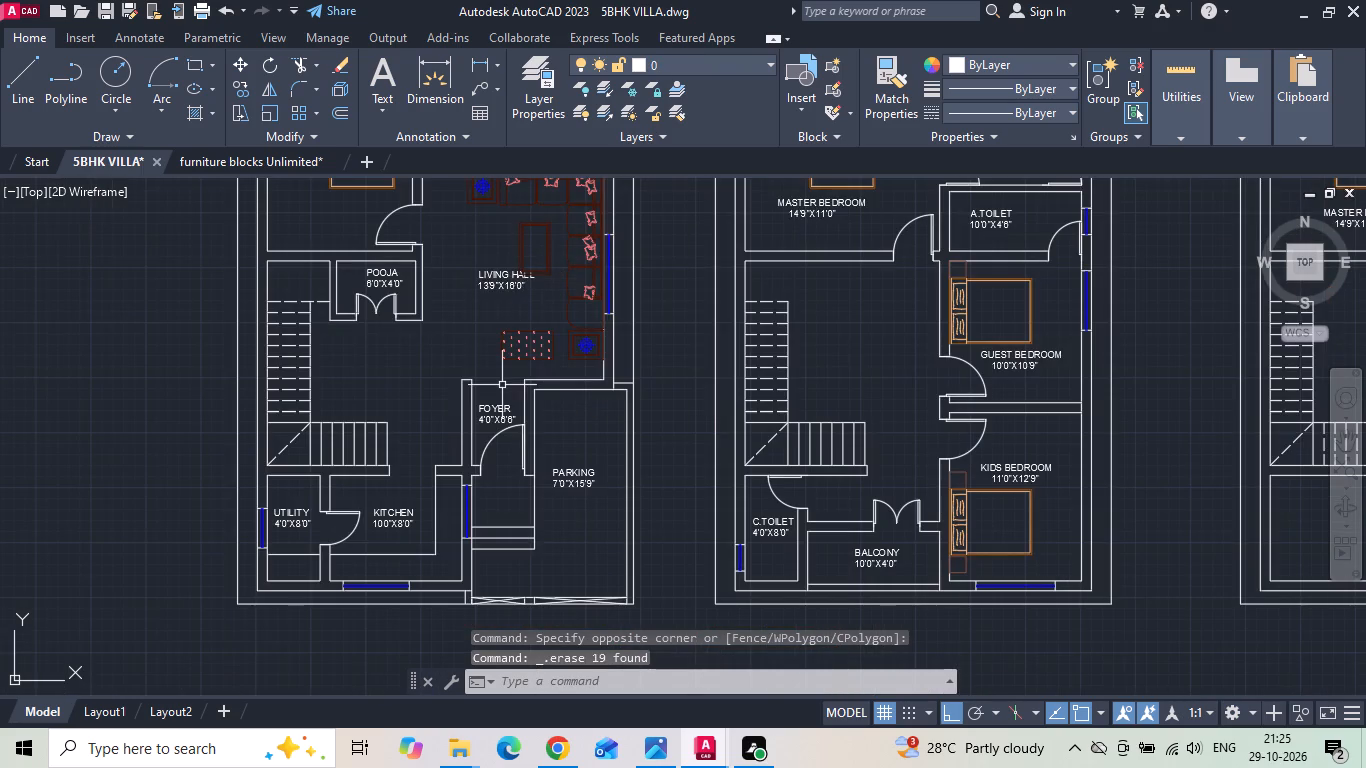
scroll(499, 400, "down", 1)
middle_click_drag(870, 415, 462, 415)
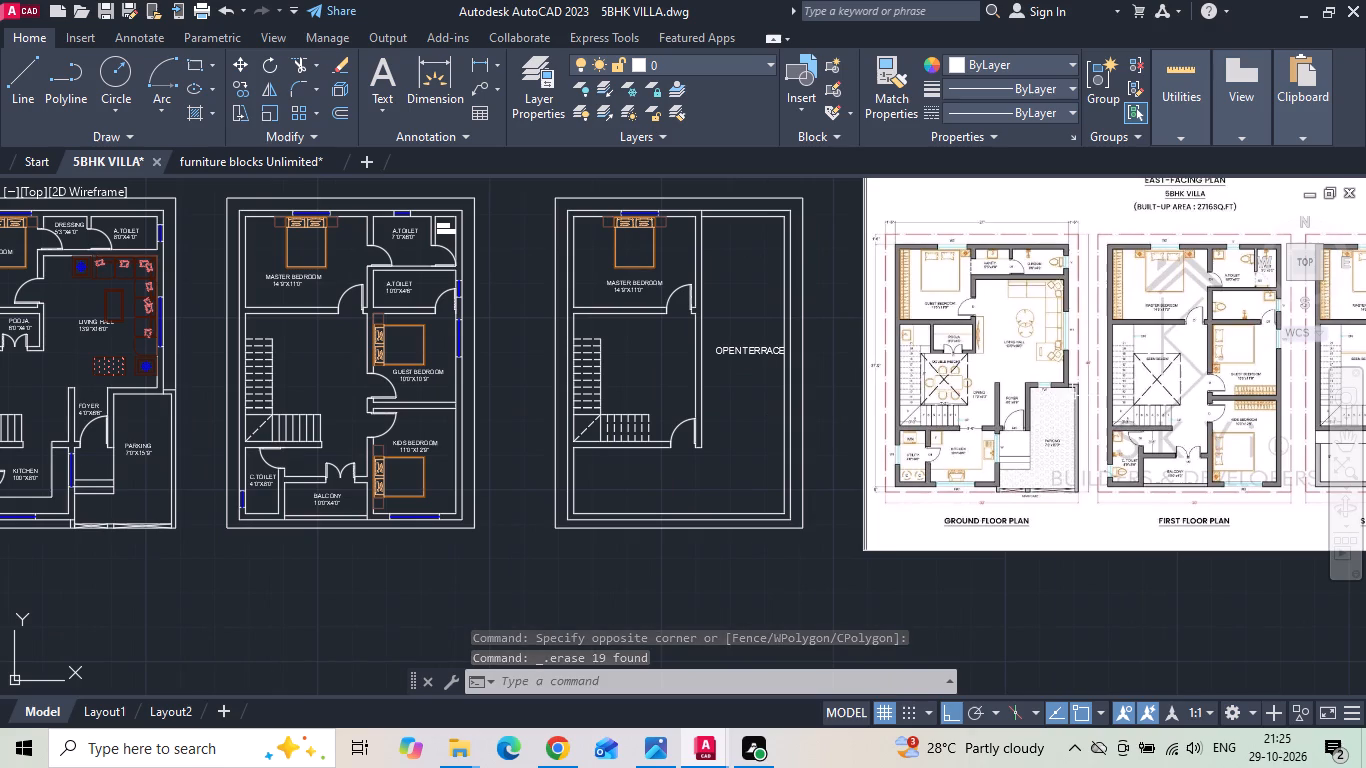
scroll(36, 361, "up", 2)
scroll(129, 372, "up", 1)
middle_click_drag(163, 372, 225, 427)
scroll(451, 444, "up", 1)
left_click_drag(426, 352, 426, 381)
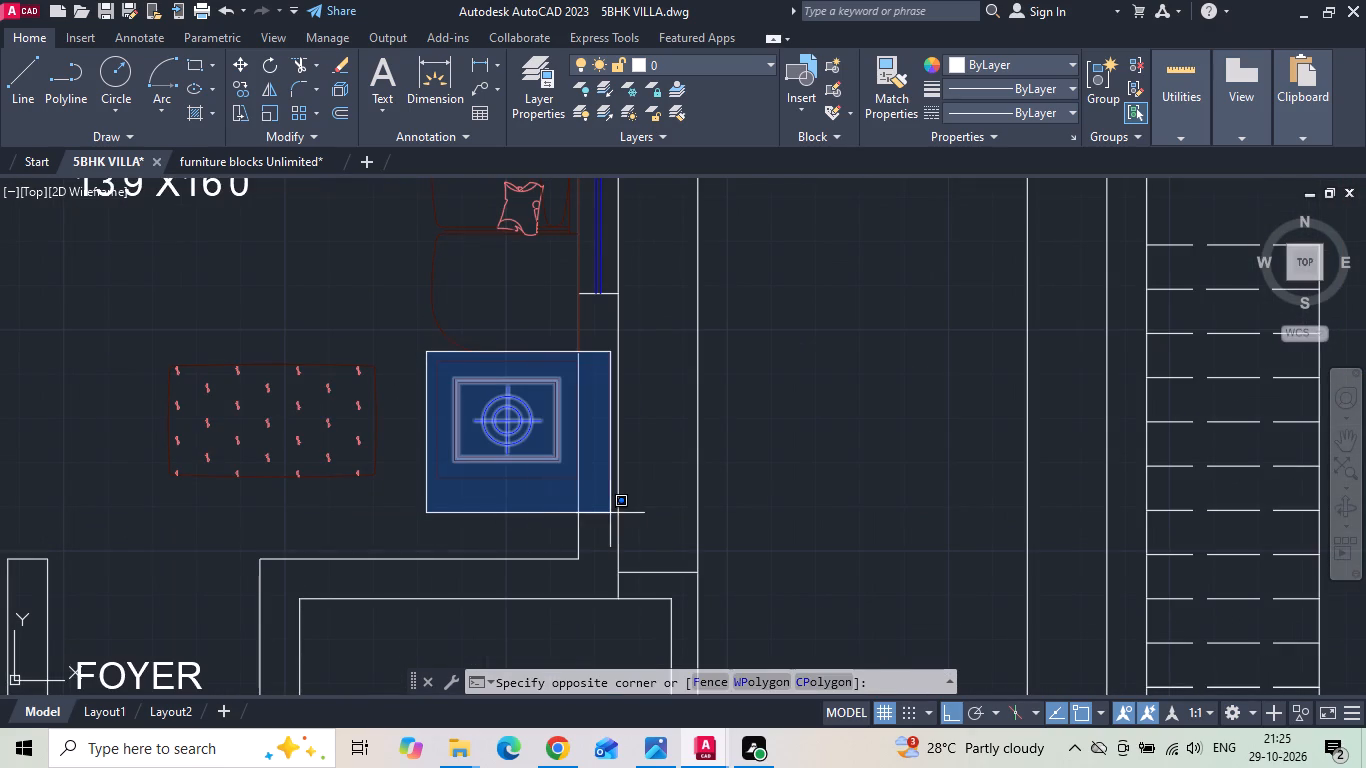
left_click(436, 463)
left_click_drag(372, 343, 375, 386)
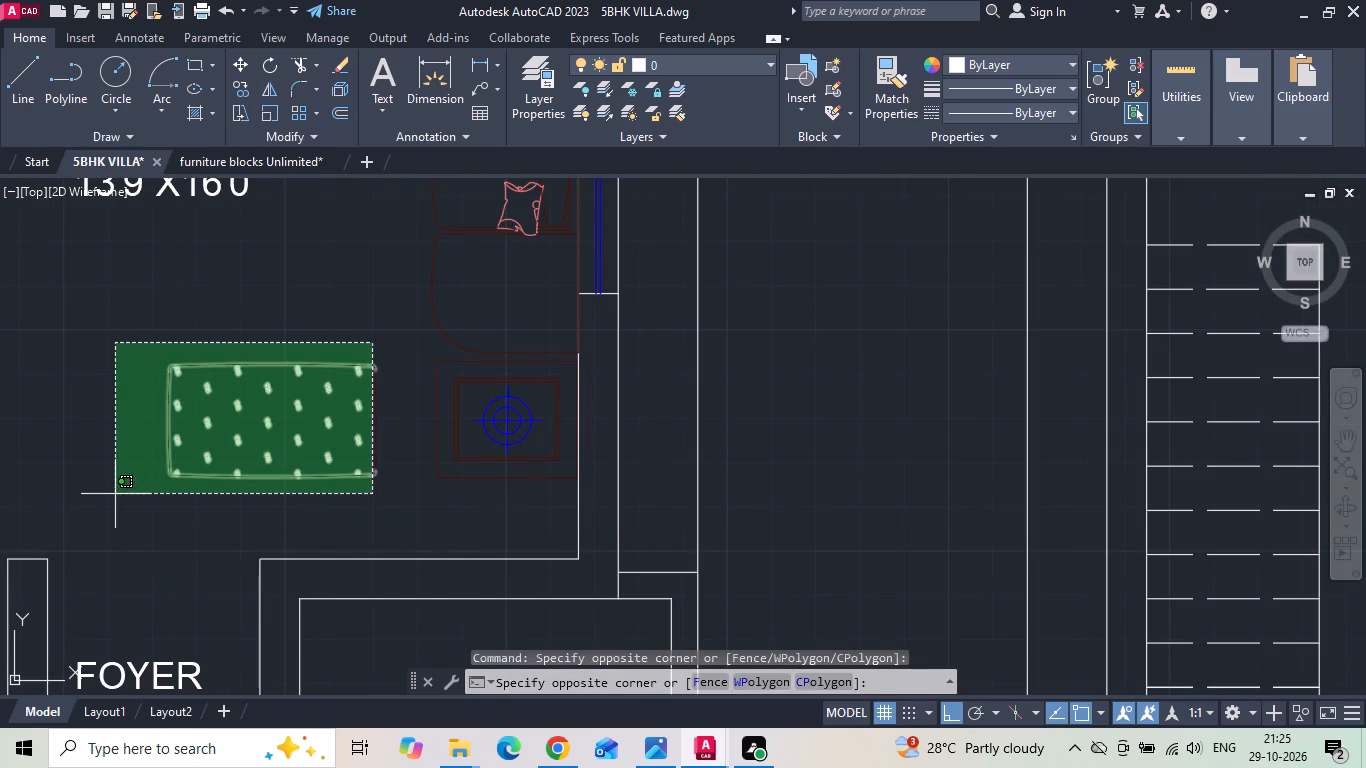
left_click(110, 494)
left_click_drag(386, 360, 387, 401)
left_click(327, 492)
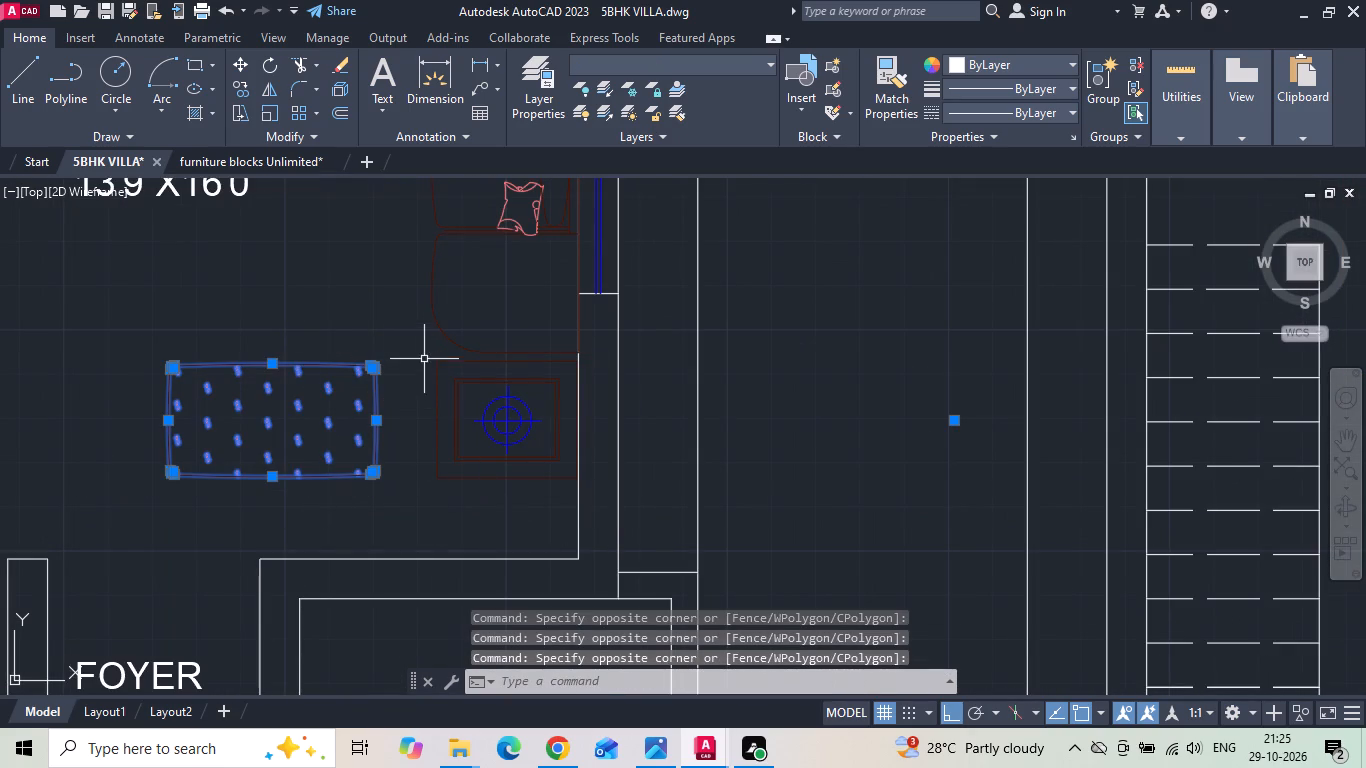
left_click_drag(423, 361, 429, 389)
left_click(600, 510)
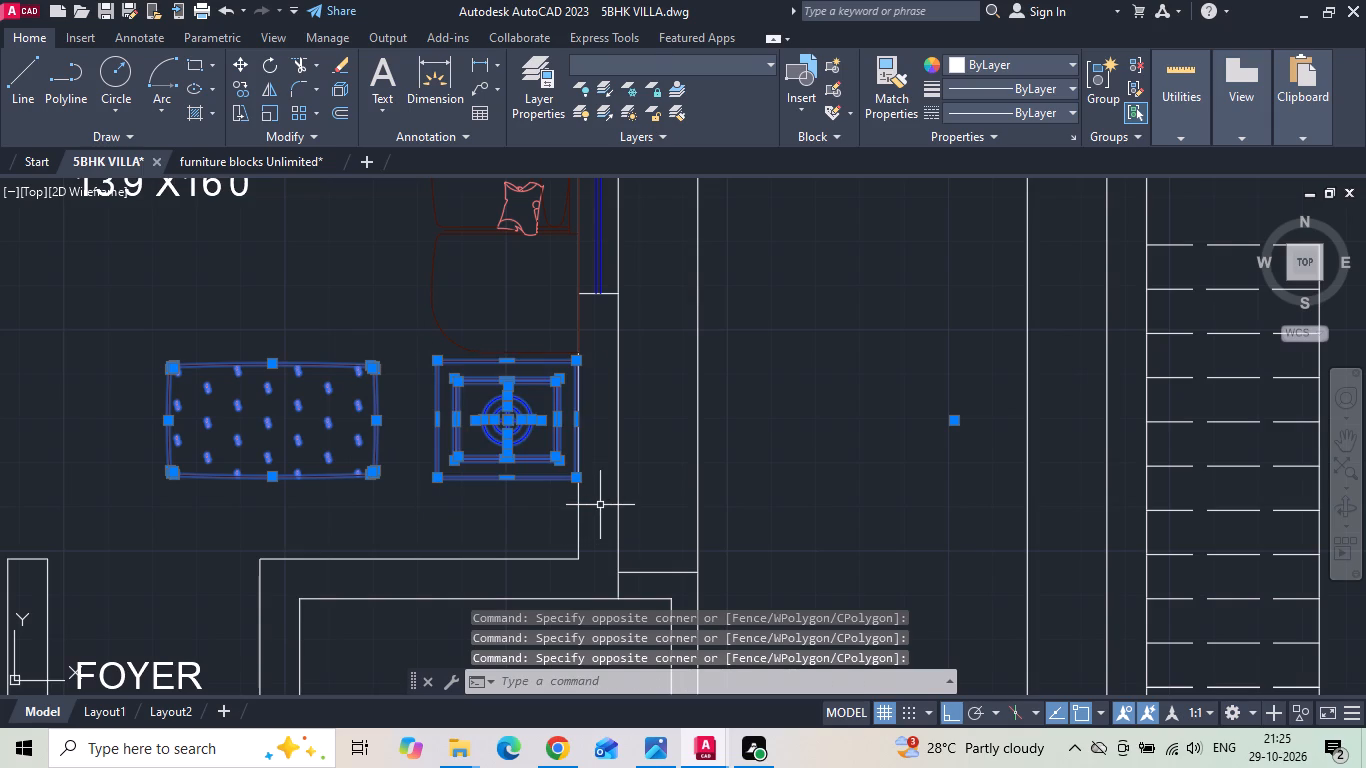
key("Delete")
Copy the kids bedroom window by its upper midpoint onto the wall between the living hall and the parking.
scroll(591, 499, "down", 4)
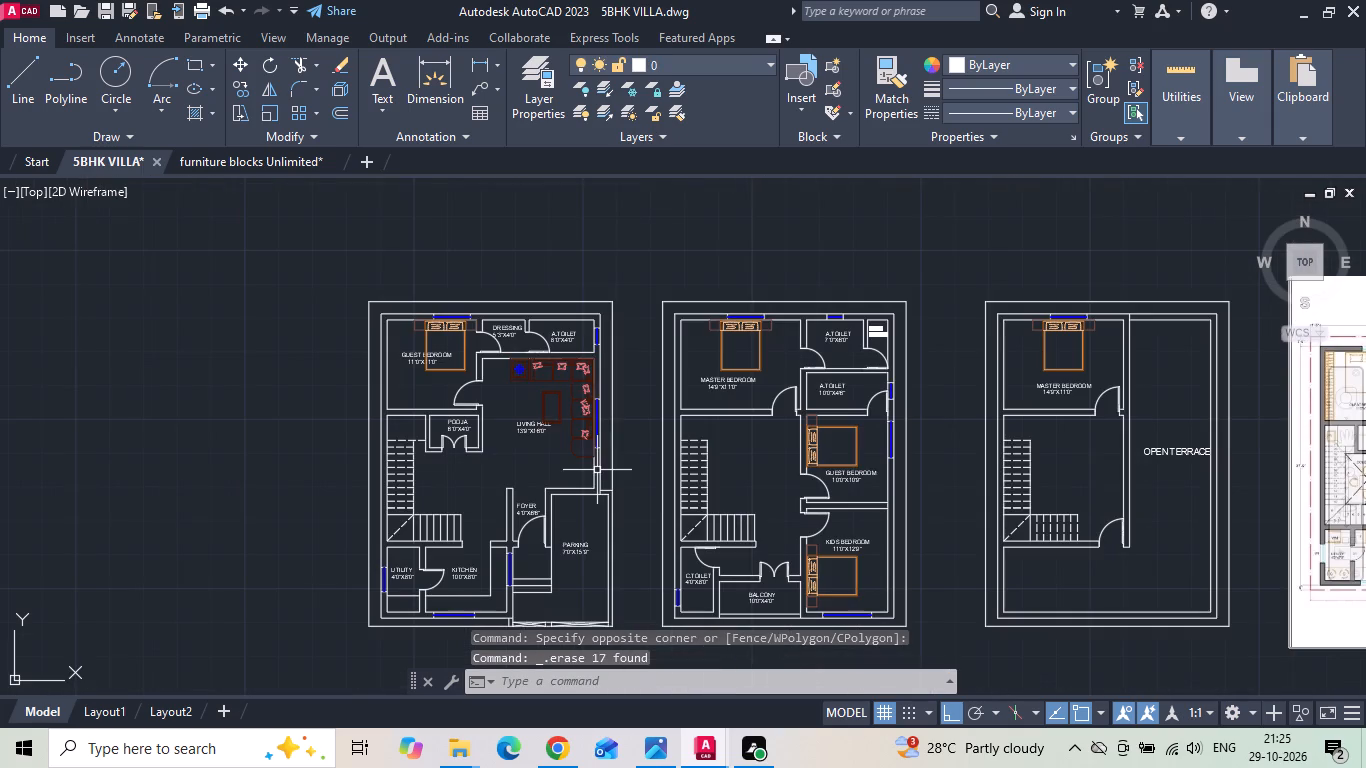
scroll(506, 453, "down", 1)
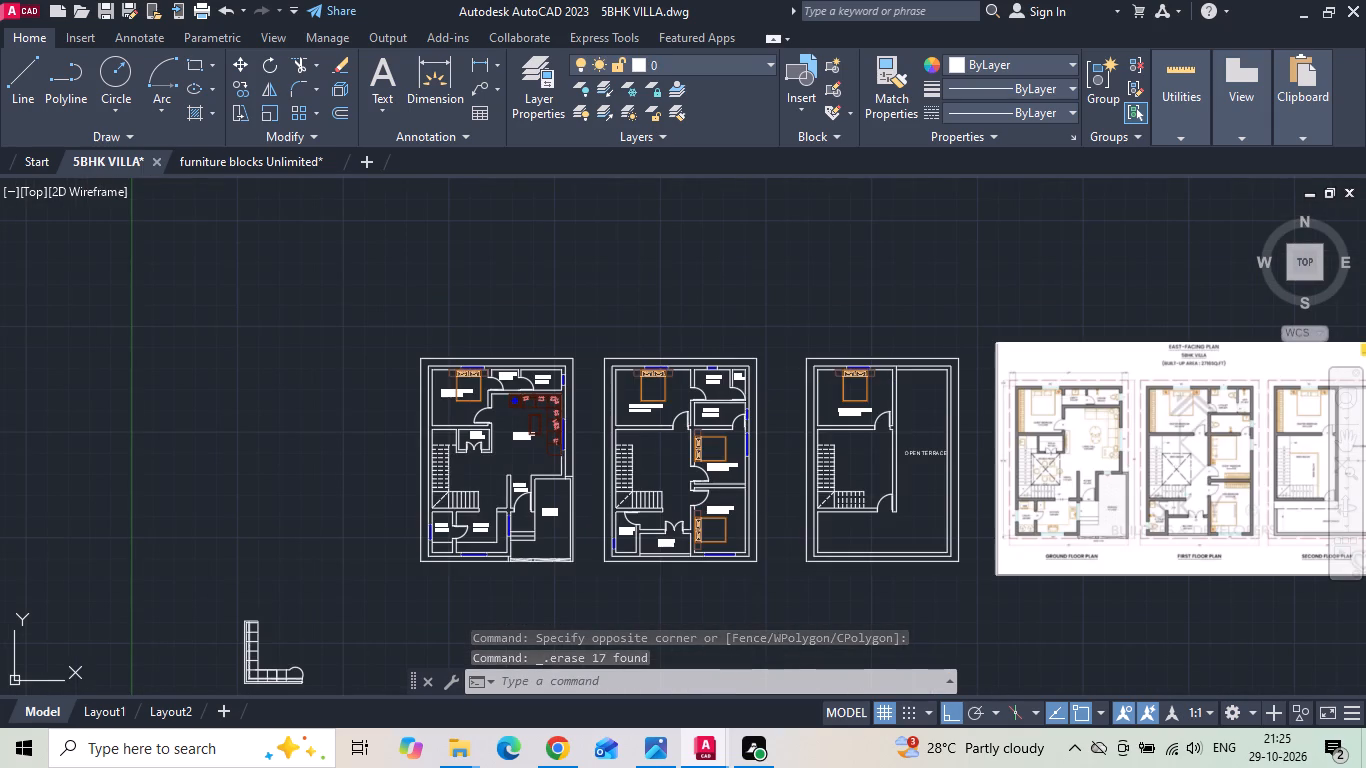
scroll(509, 482, "up", 1)
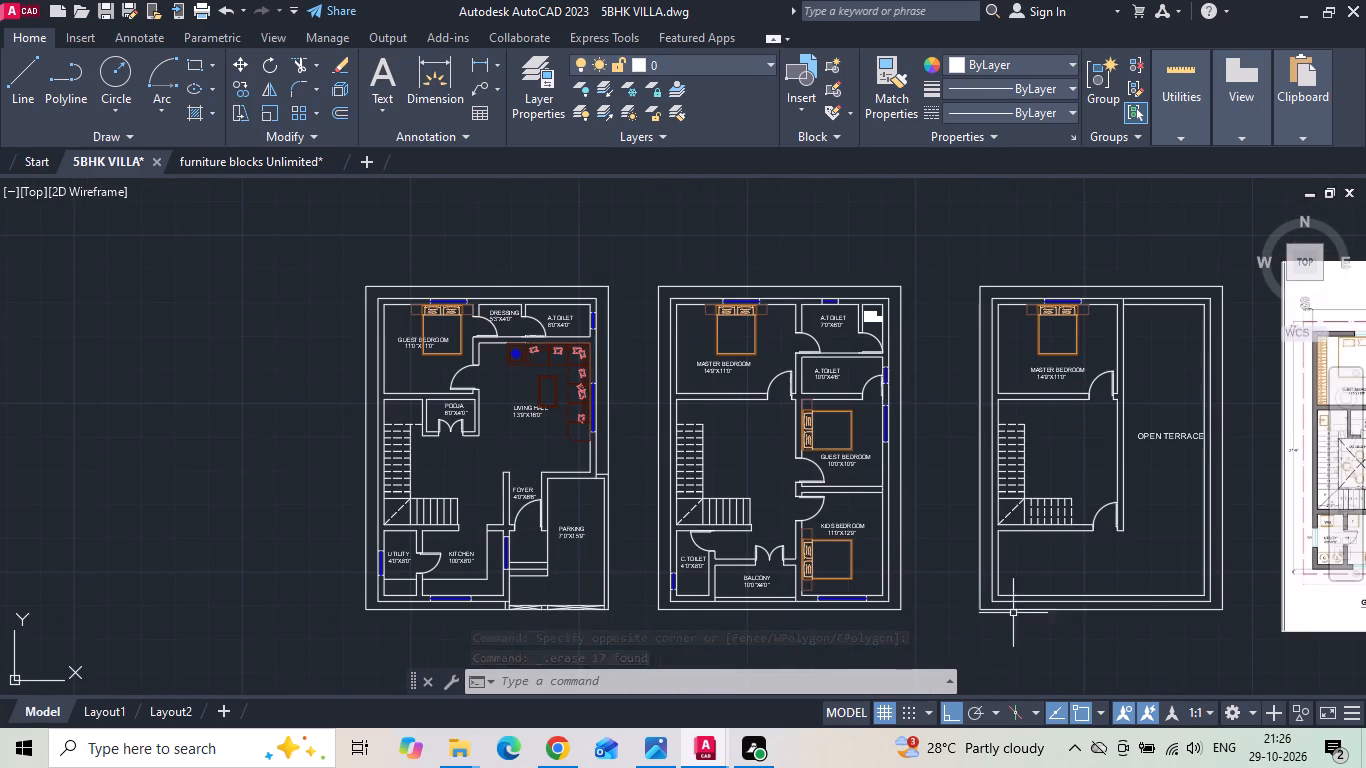
scroll(875, 617, "up", 3)
scroll(687, 580, "up", 1)
left_click(627, 569)
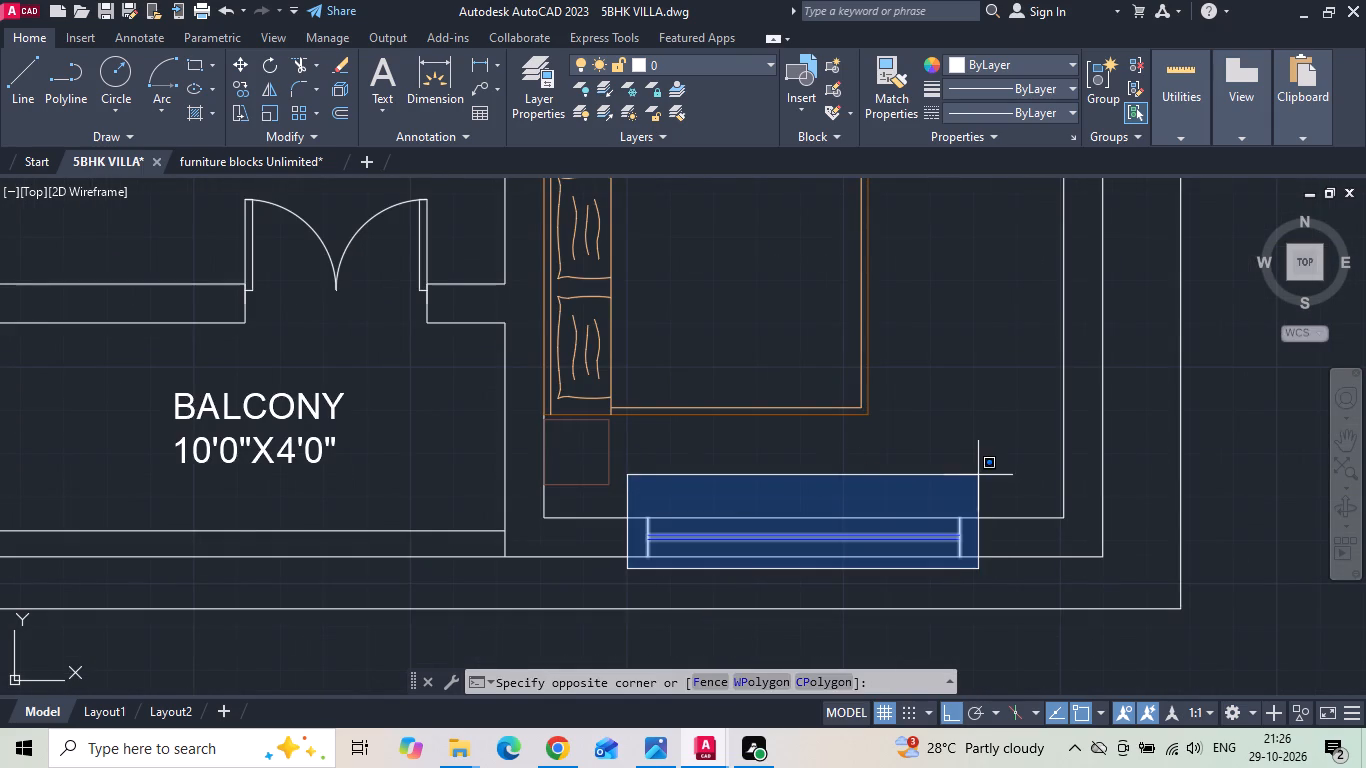
left_click(983, 486)
right_click(983, 487)
left_click(1058, 173)
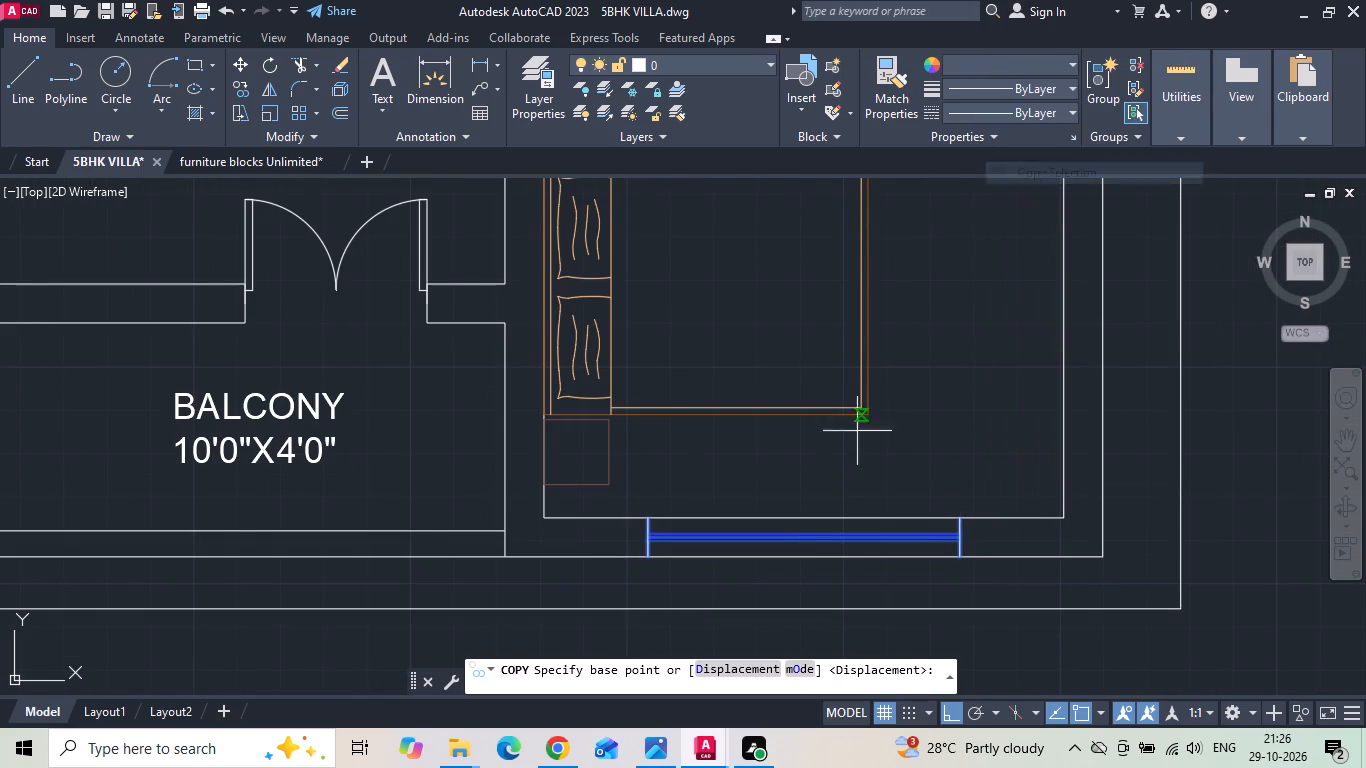
left_click(806, 515)
scroll(823, 524, "down", 3)
scroll(287, 304, "up", 1)
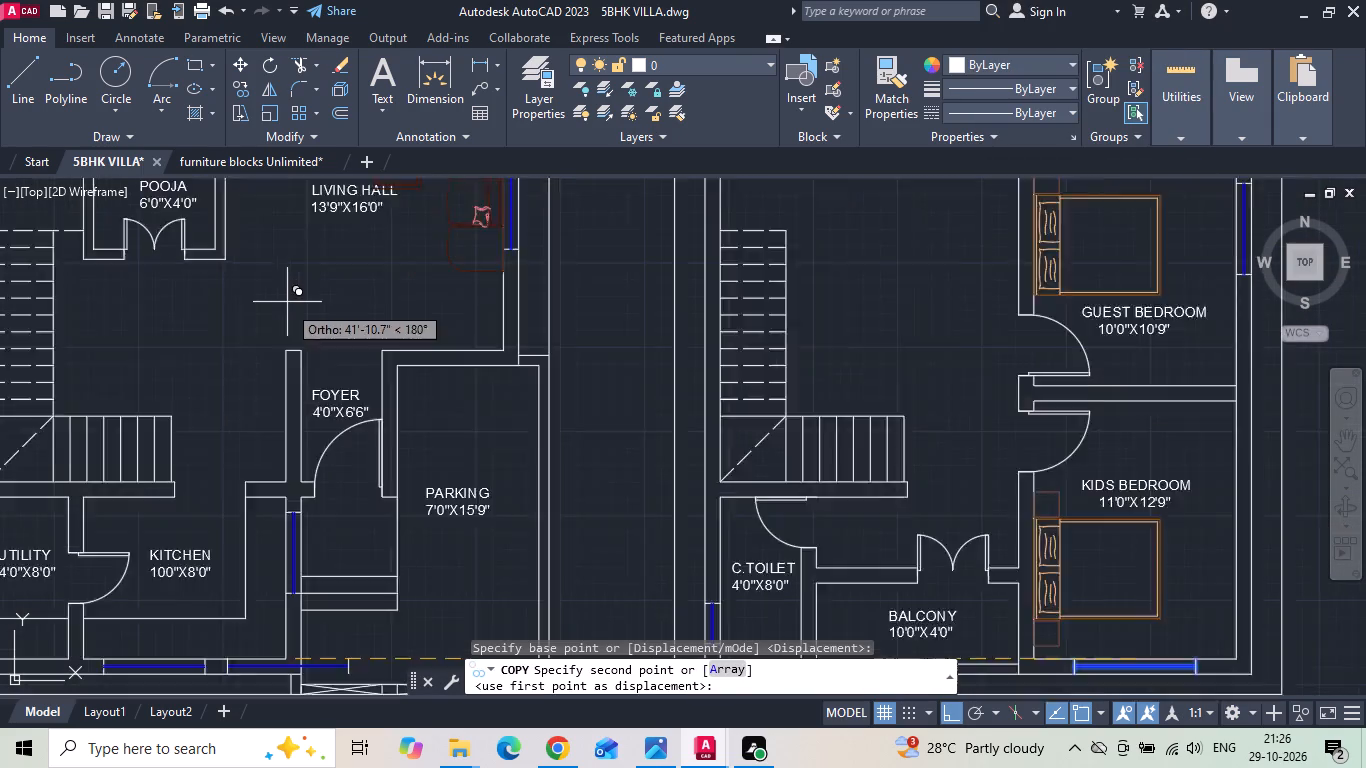
scroll(288, 302, "up", 1)
left_click(530, 378)
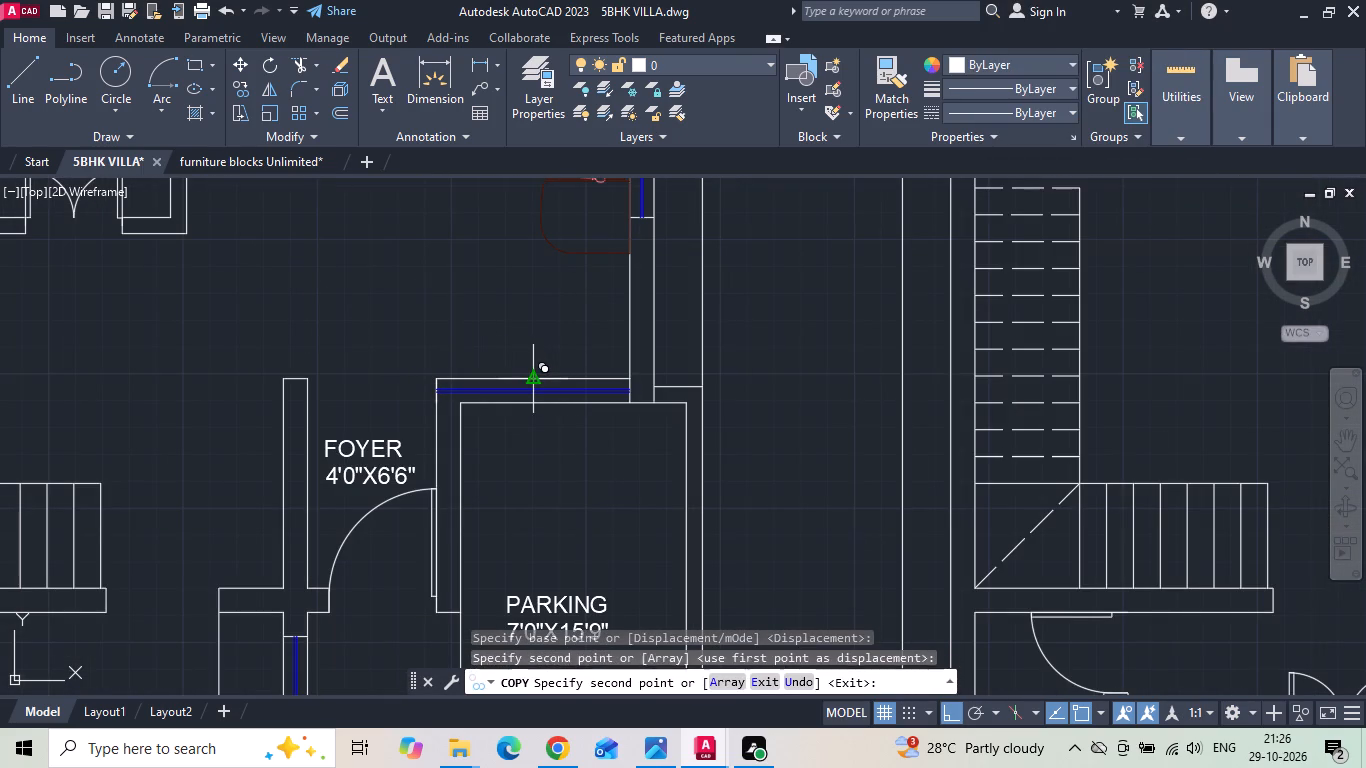
key("Escape")
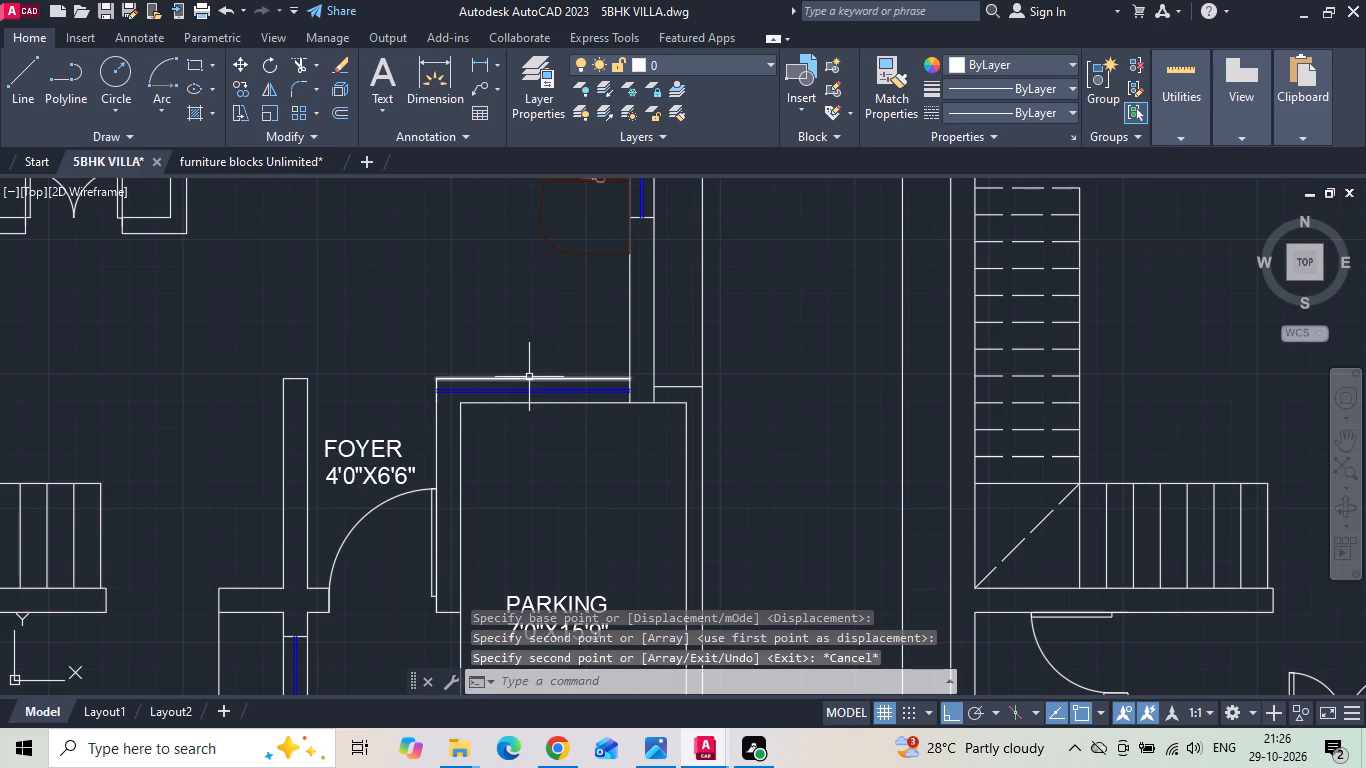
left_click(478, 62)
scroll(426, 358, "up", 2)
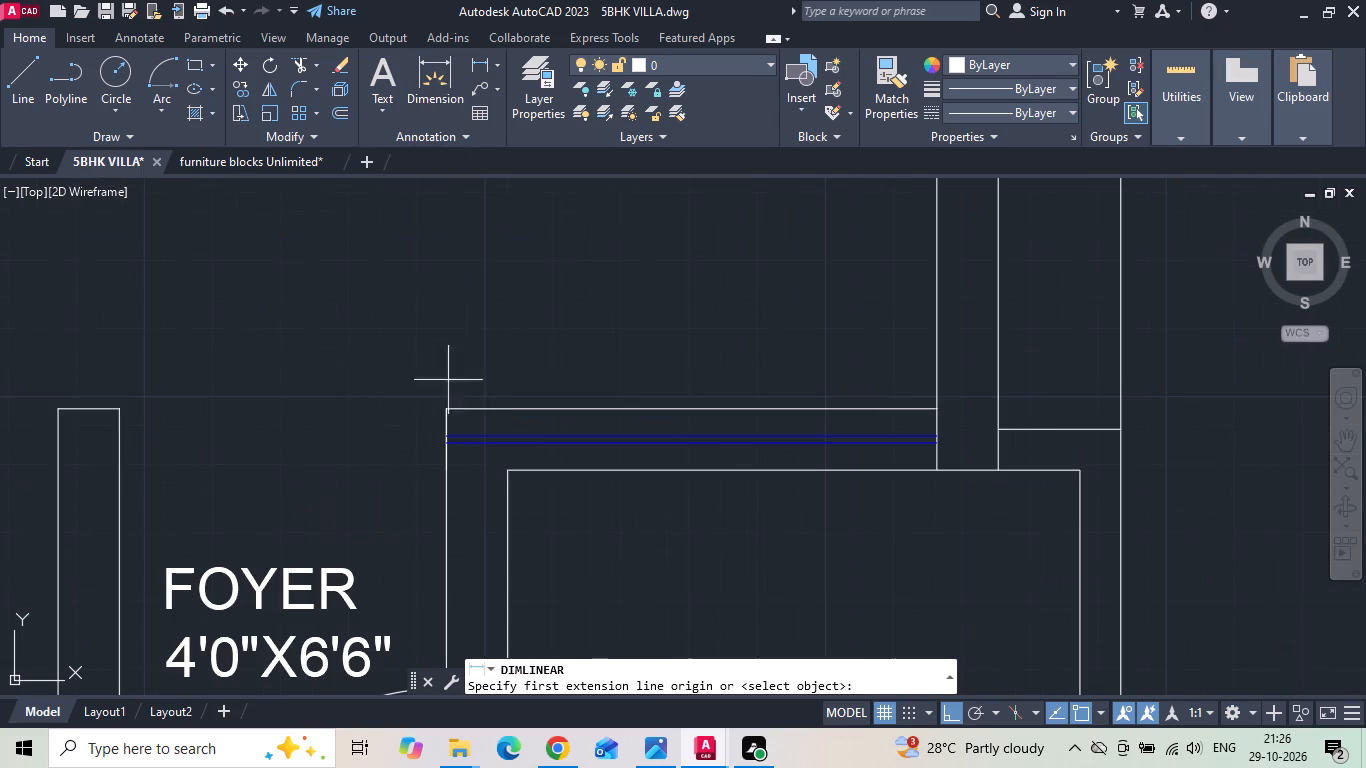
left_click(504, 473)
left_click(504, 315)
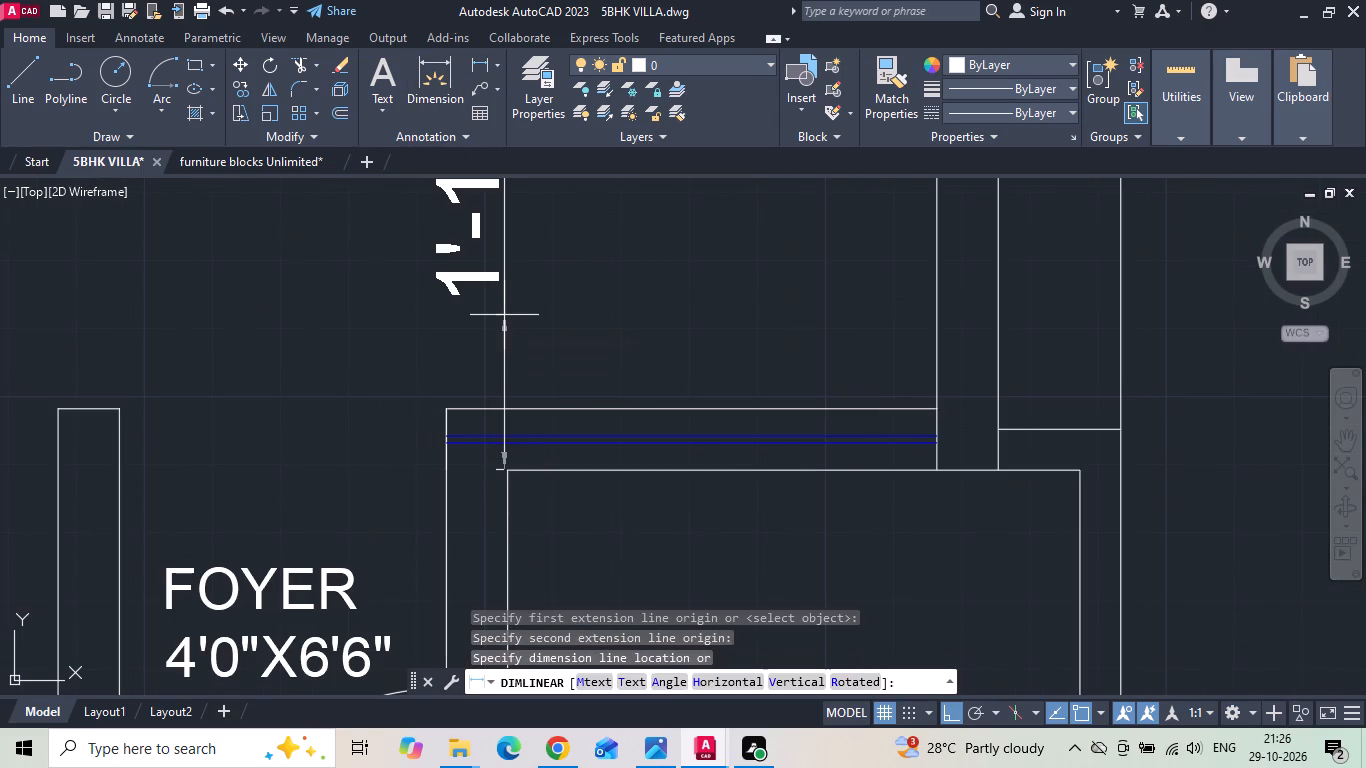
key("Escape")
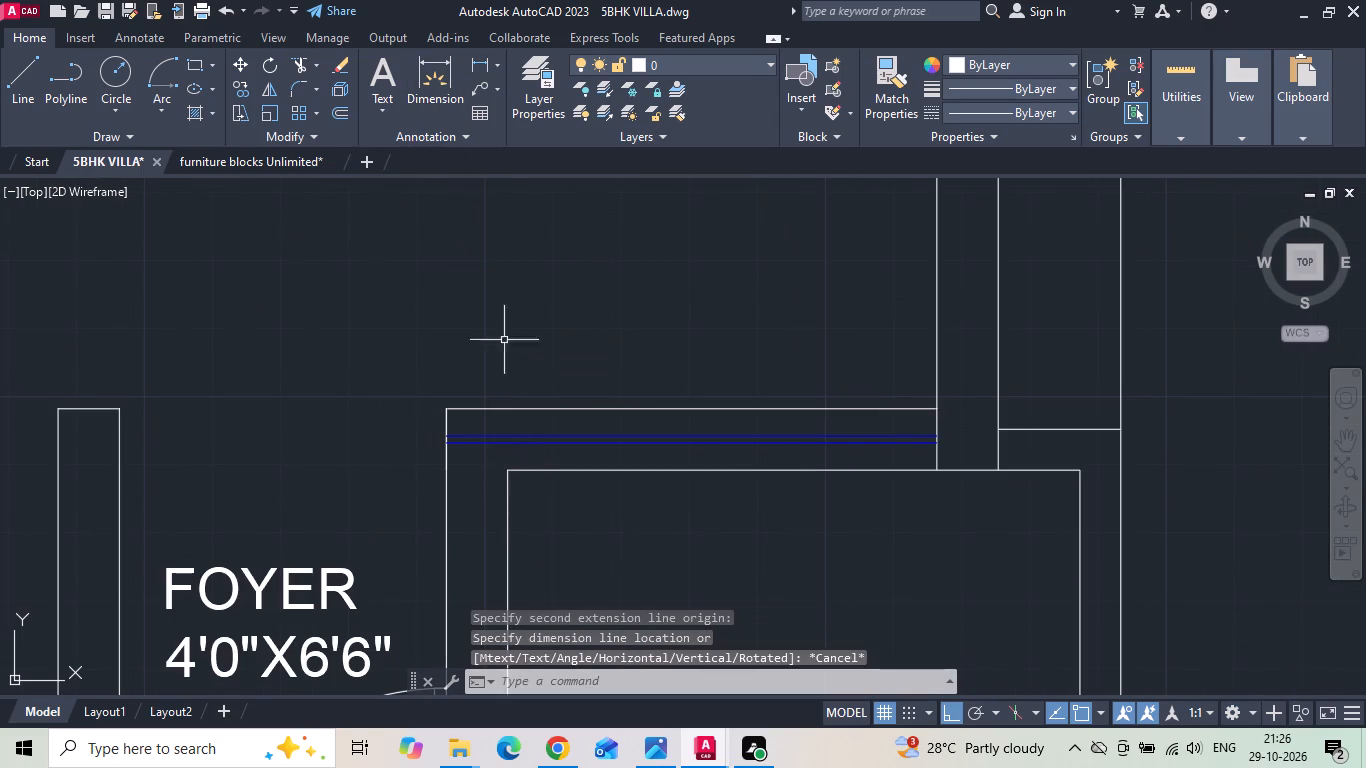
Move the copied window's end line from the foyer-side wall face to the upper corner of the parking.
left_click_drag(392, 393, 418, 423)
left_click(508, 494)
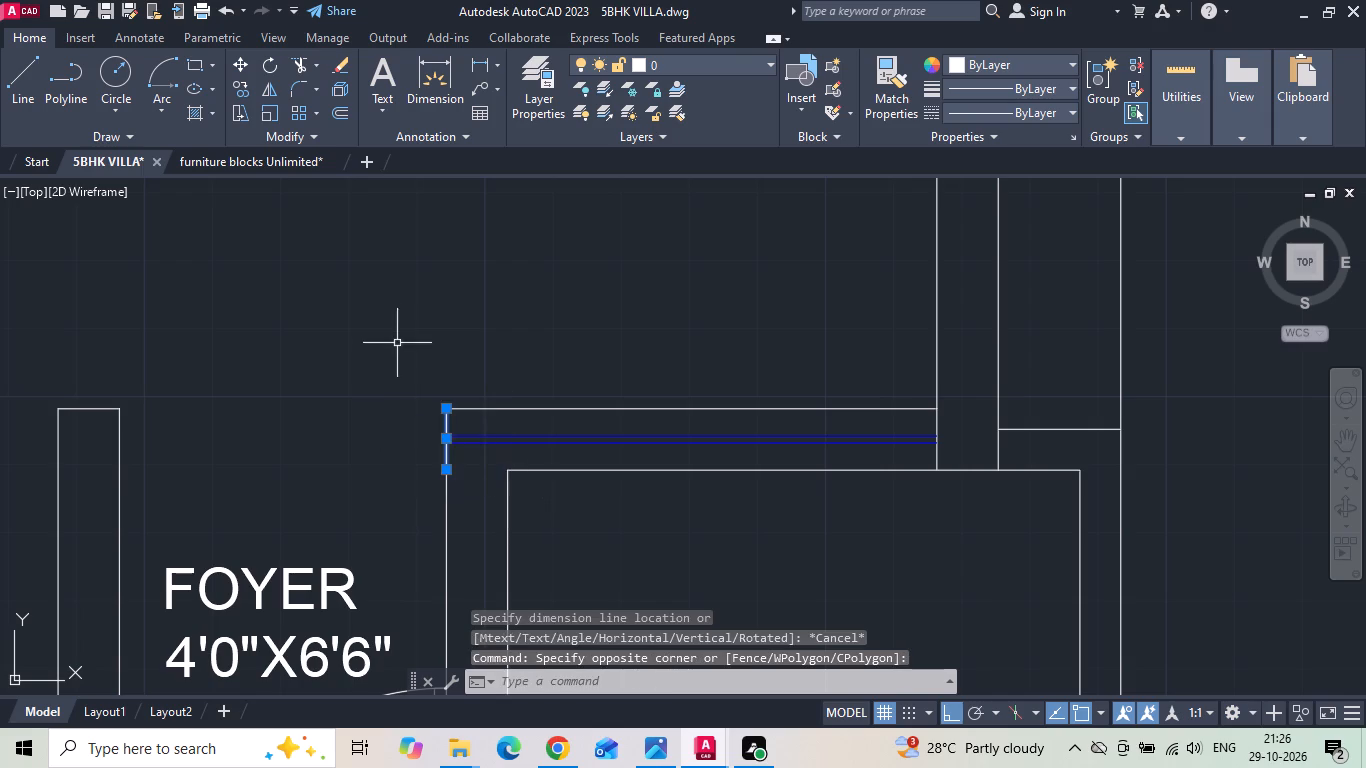
right_click(394, 339)
left_click(452, 359)
scroll(470, 482, "up", 1)
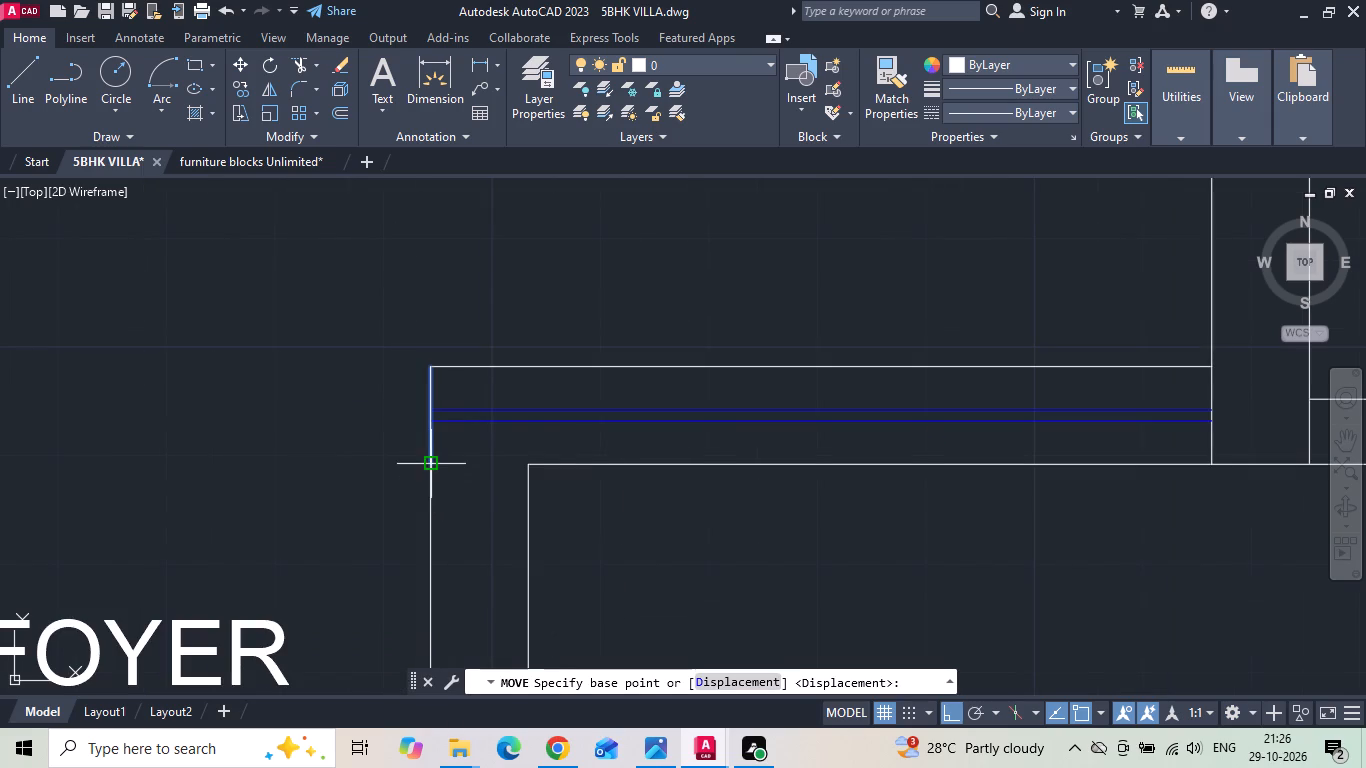
left_click_drag(431, 463, 441, 465)
left_click(523, 467)
scroll(415, 446, "down", 2)
key("Escape")
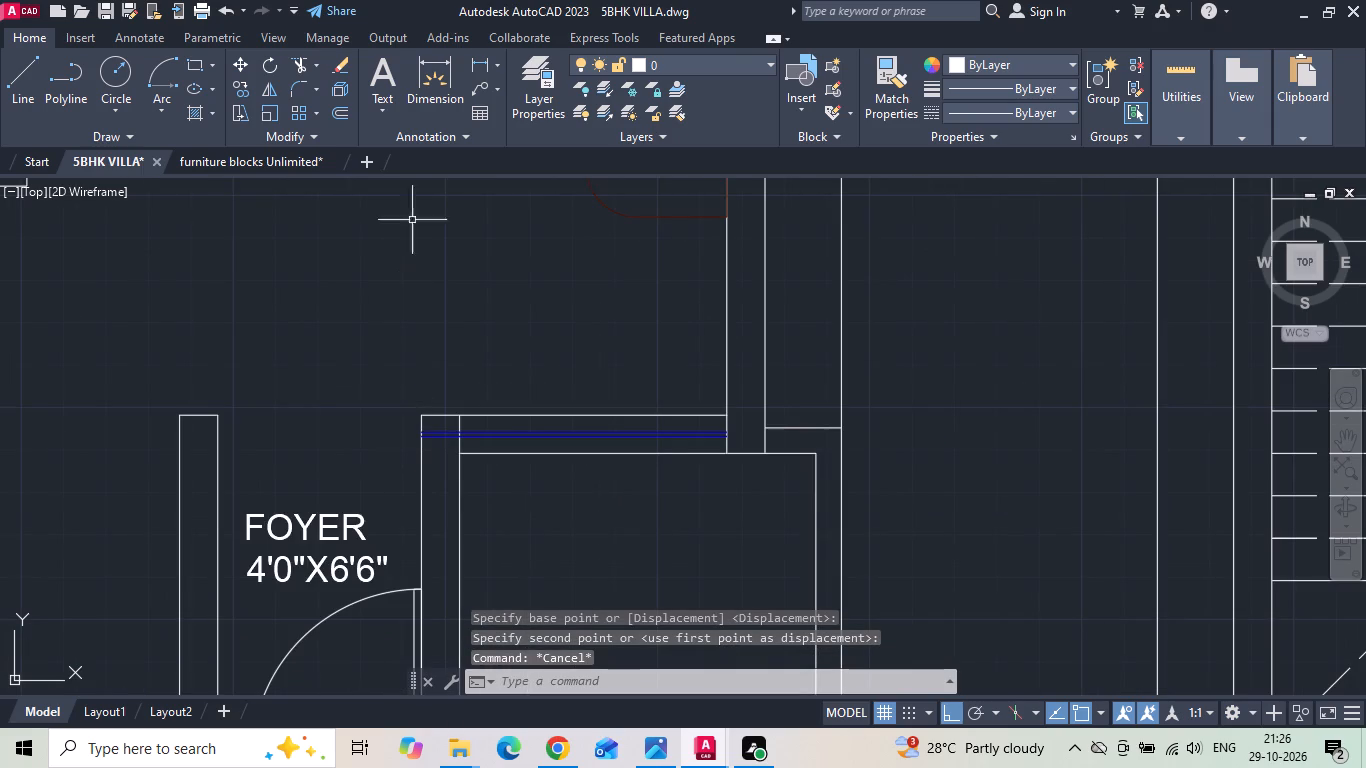
Measure the window's length along the wall above the parking, from the moved end line to the opposite end.
left_click(482, 61)
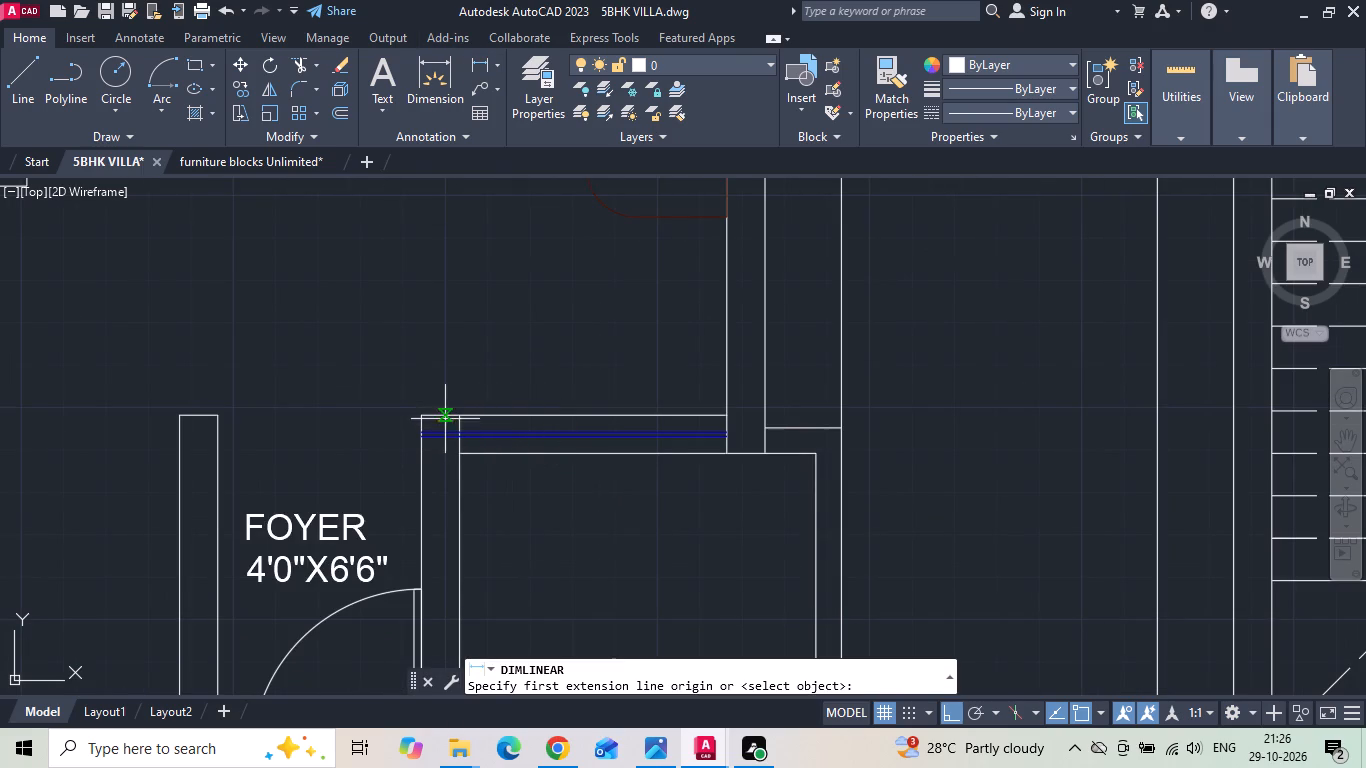
left_click(464, 412)
left_click(724, 415)
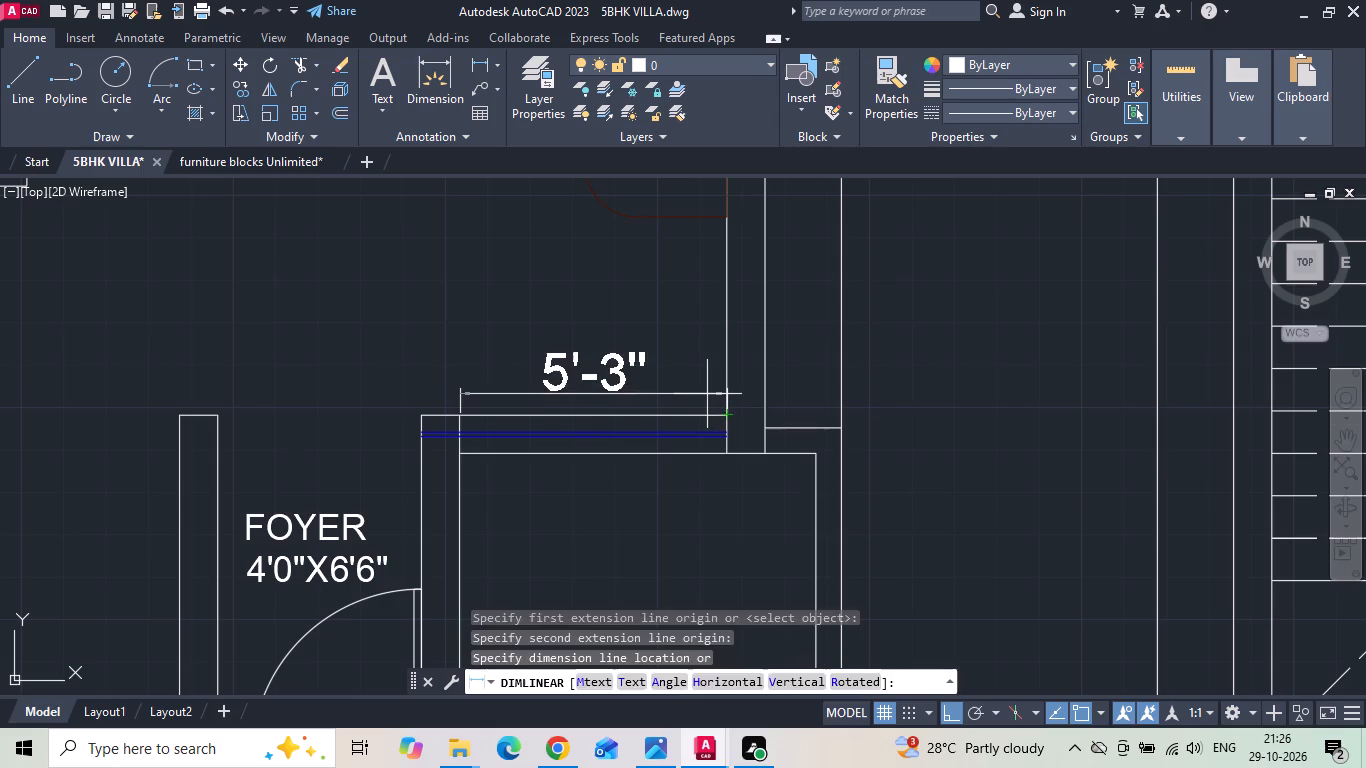
key("Escape")
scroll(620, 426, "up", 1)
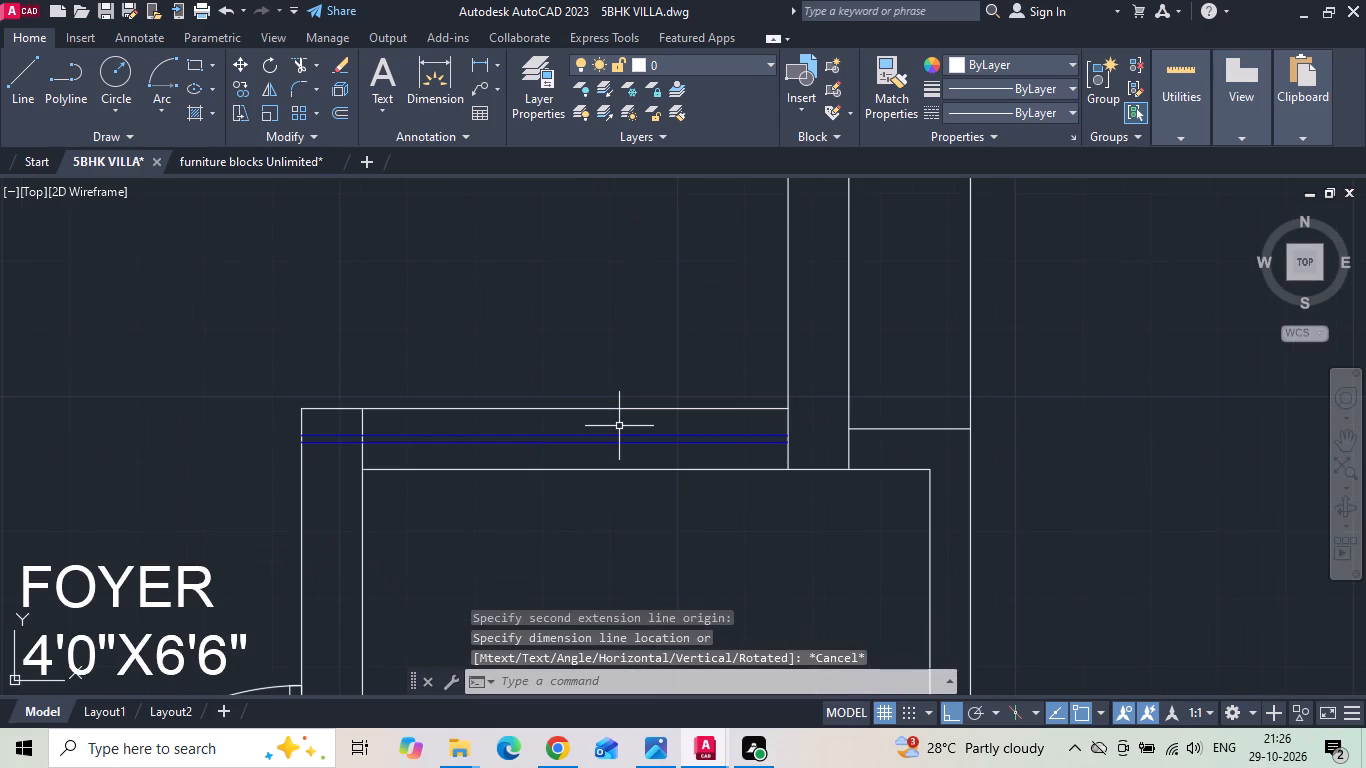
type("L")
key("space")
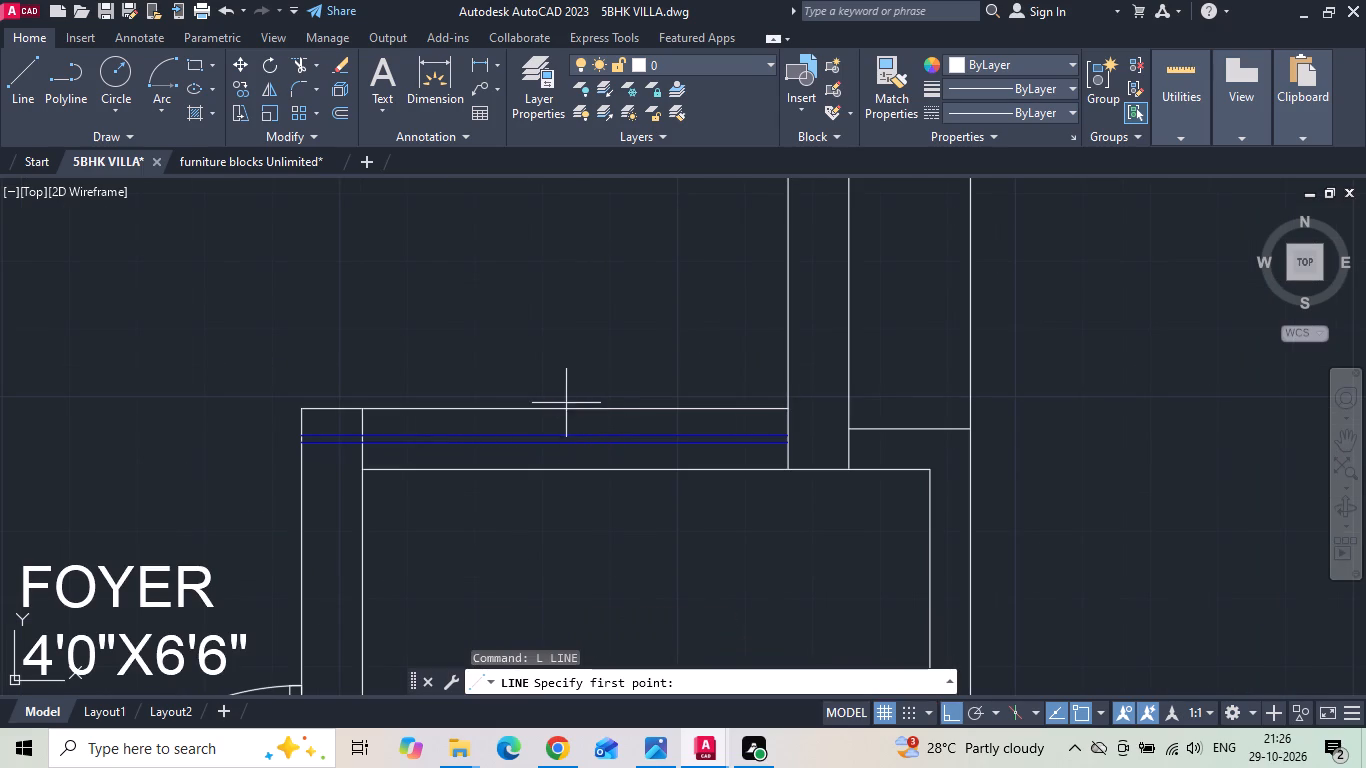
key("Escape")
Trim the blue window lines that run past the moved end line into the foyer wall.
key("t")
key("r")
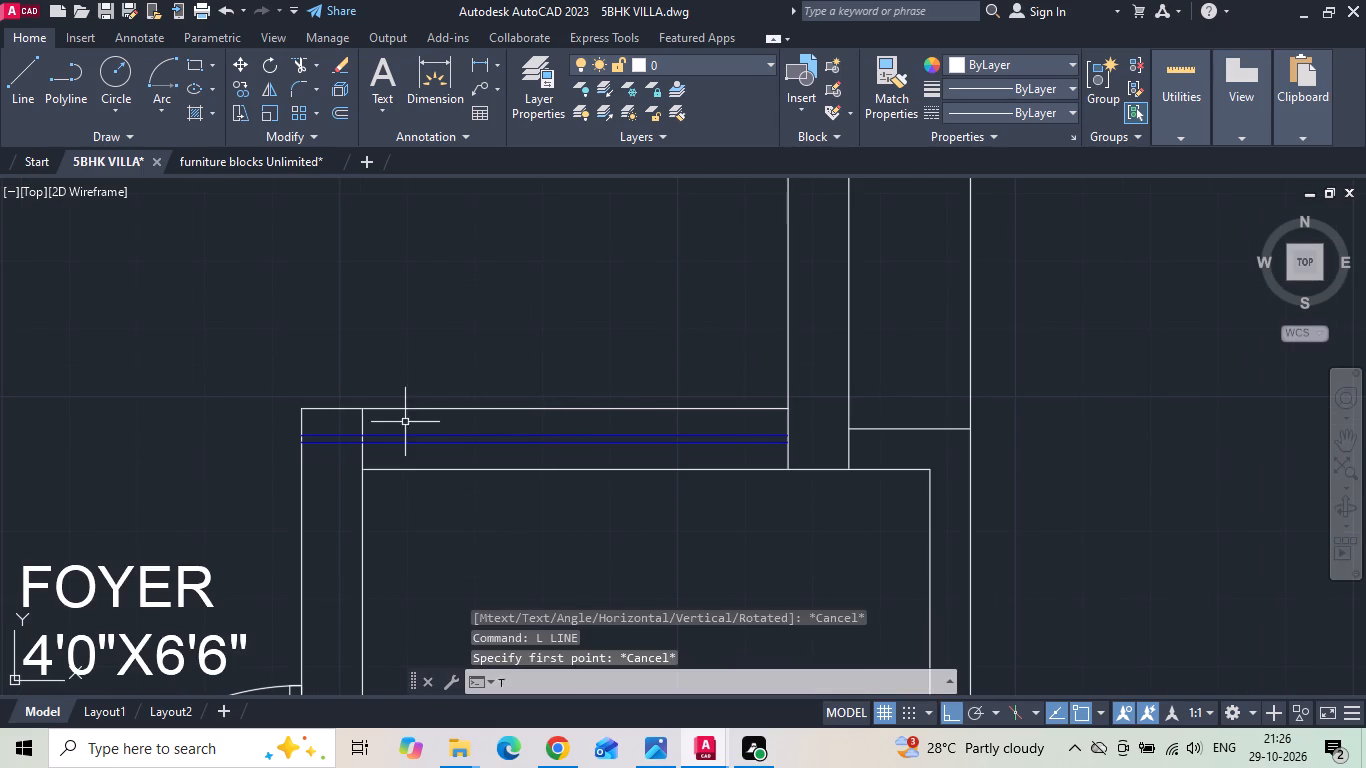
key("space")
left_click_drag(346, 428, 339, 475)
key("Escape")
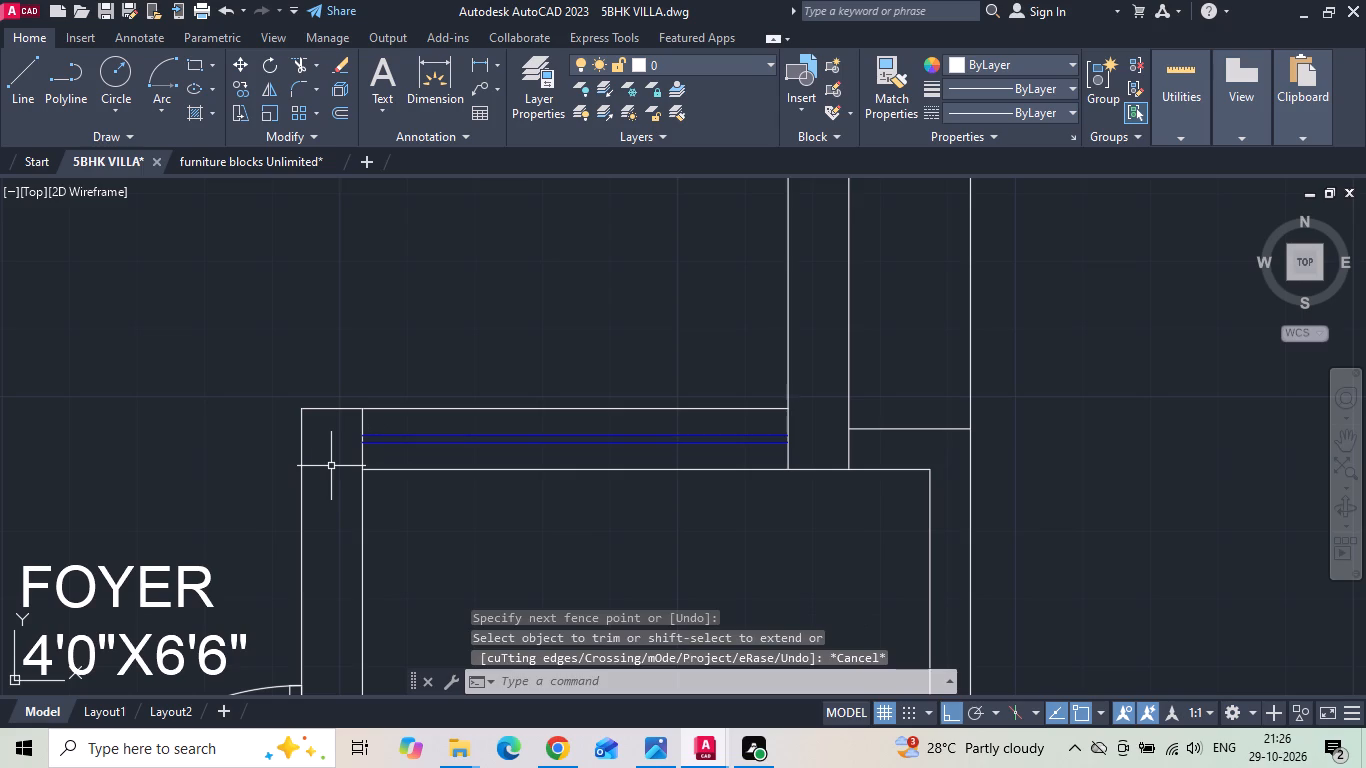
key("space")
key("Escape")
Draw a vertical line from the midpoint of the blue window line above the parking up past the wall.
type("L")
key("space")
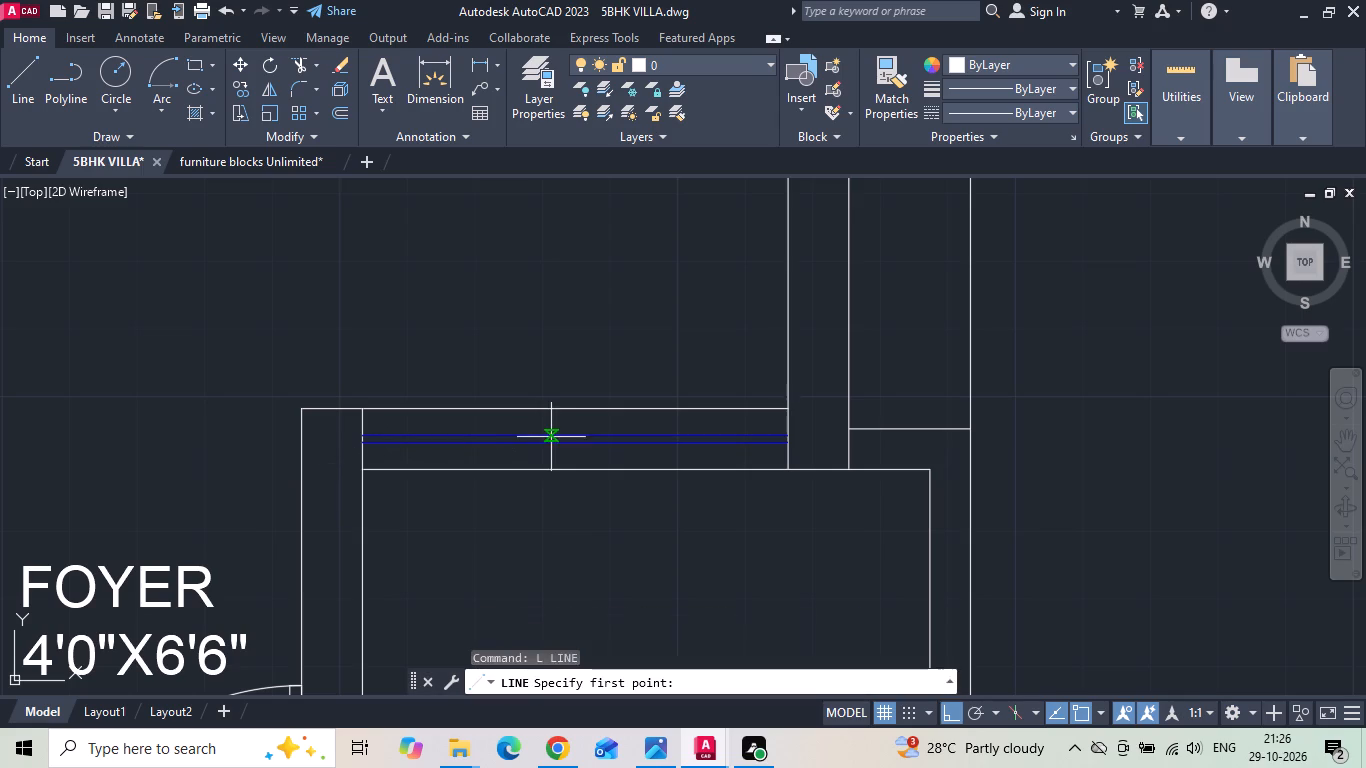
left_click(577, 435)
left_click(590, 325)
key("Escape")
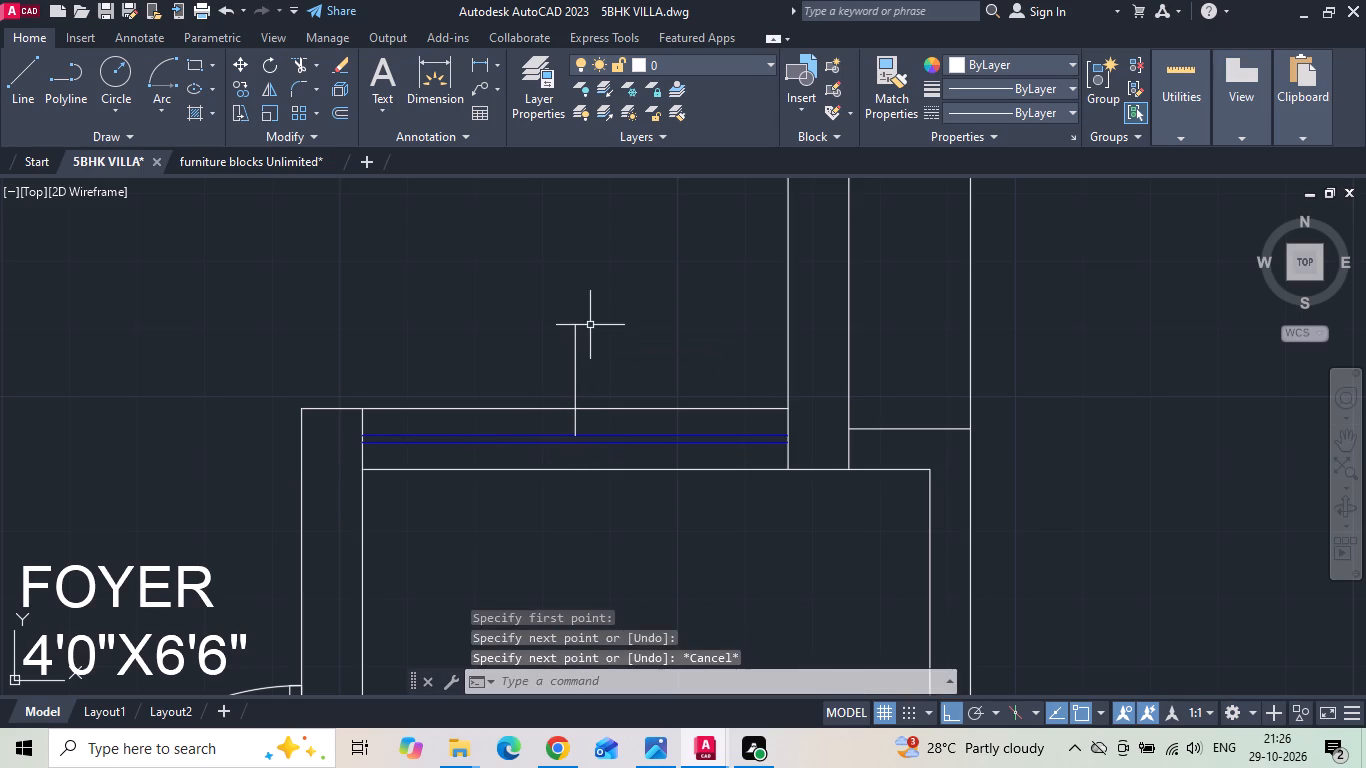
Offset the vertical centre line by 2' to each side.
type("O 2")
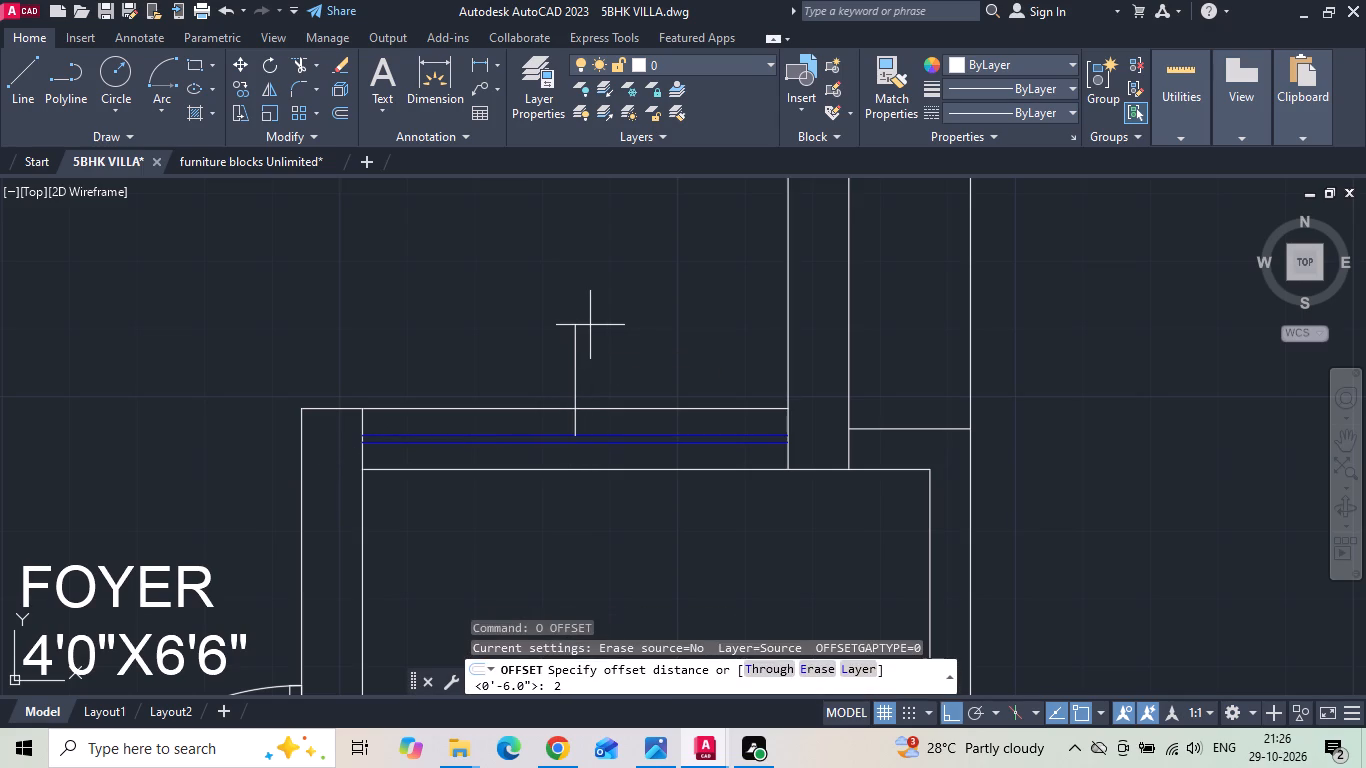
key("apostrophe")
key("Return")
left_click(577, 373)
left_click(512, 333)
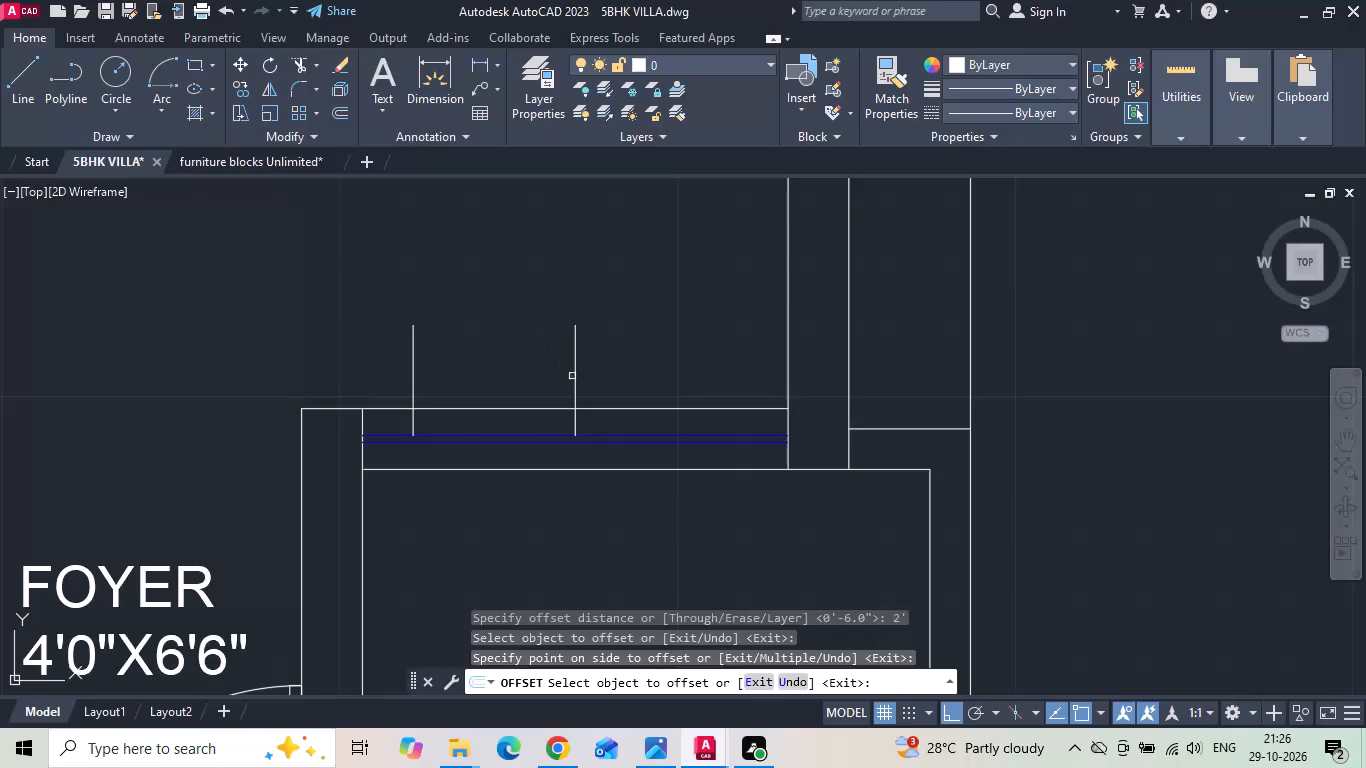
left_click(575, 357)
left_click(710, 327)
key("Escape")
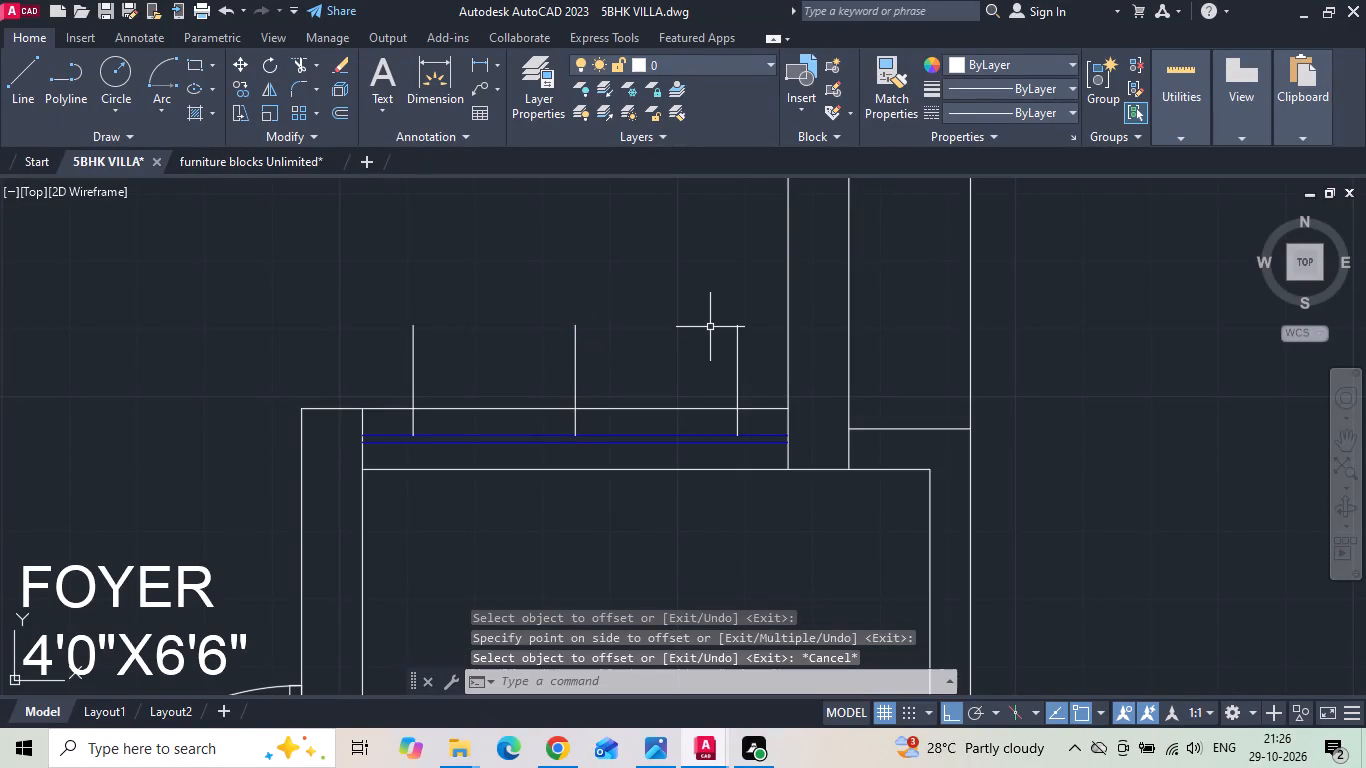
Extend the three vertical lines down to the lower face of the wall above the parking.
type("EX")
key("space")
left_click_drag(362, 378, 739, 367)
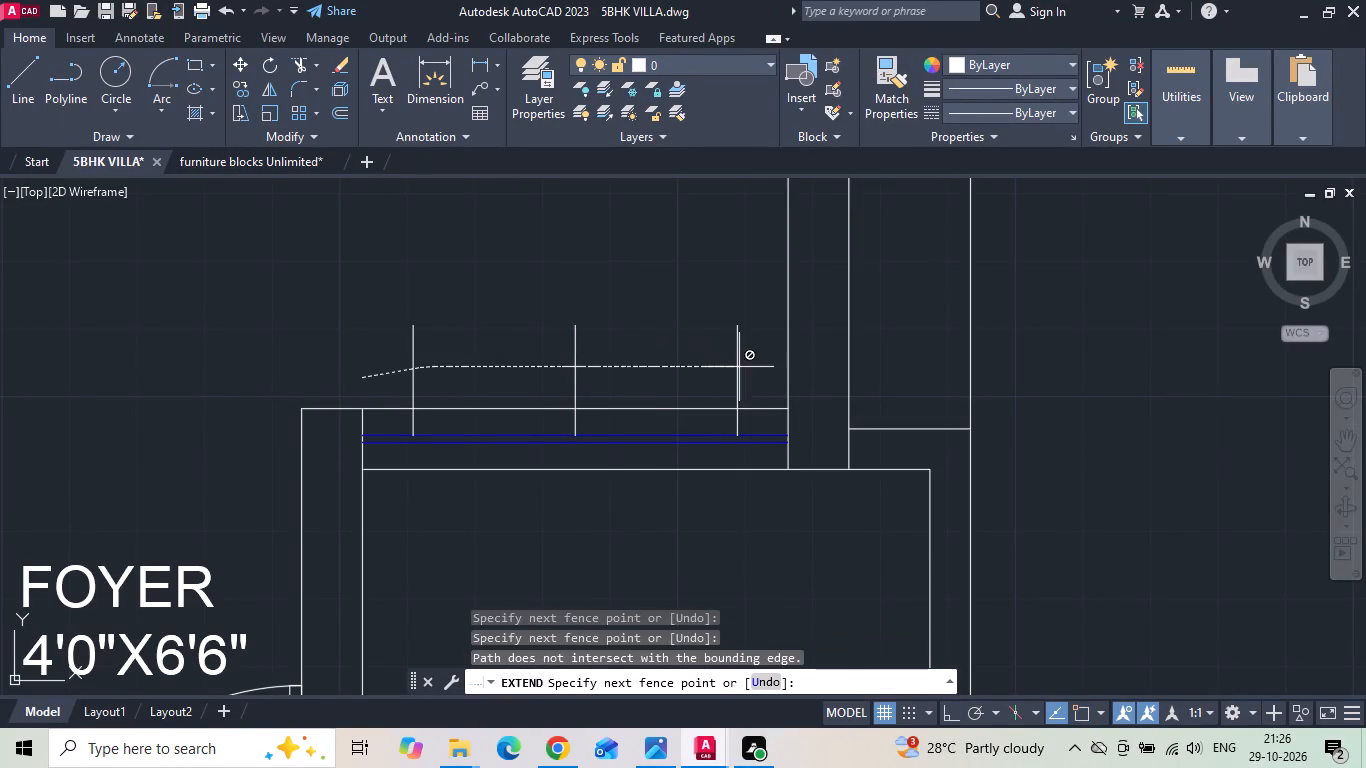
left_click_drag(739, 367, 744, 367)
left_click(745, 385)
left_click(395, 405)
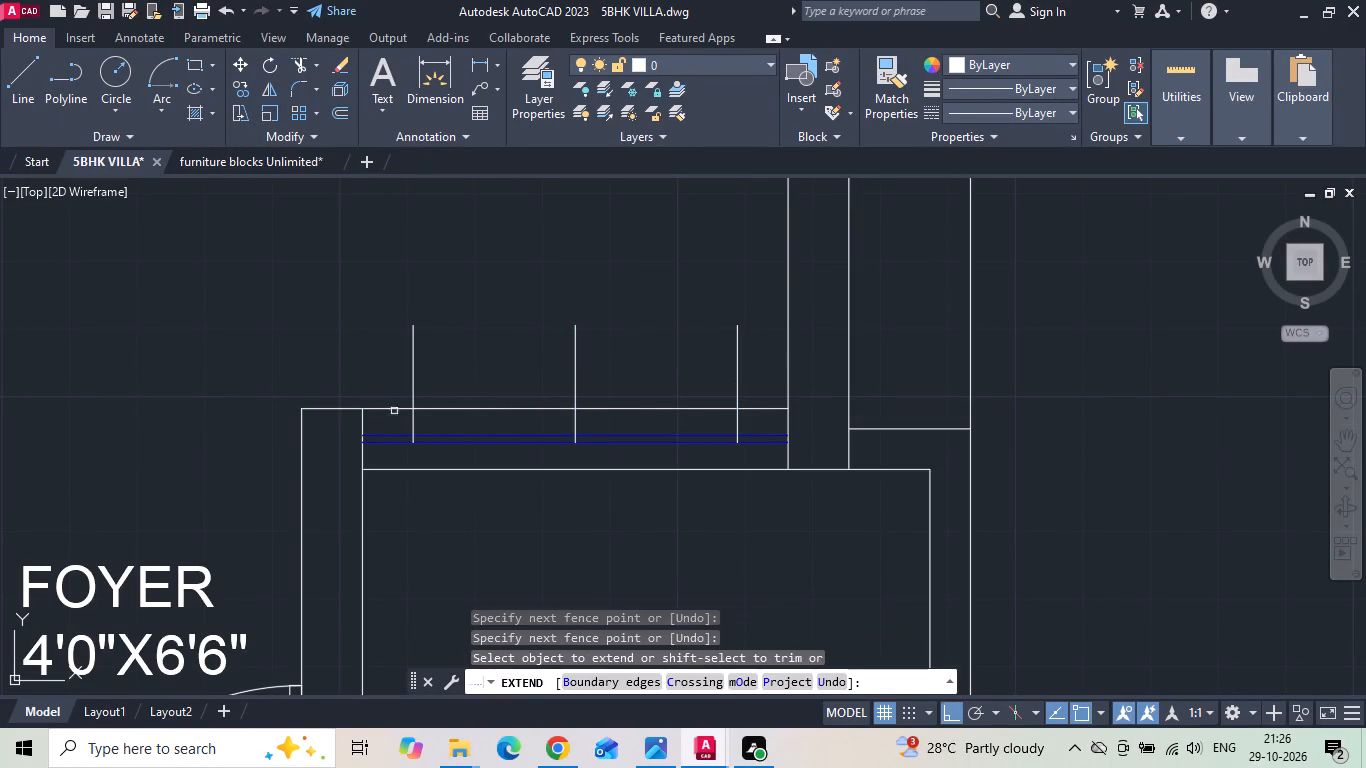
left_click_drag(391, 426, 401, 427)
left_click(746, 417)
key("Escape")
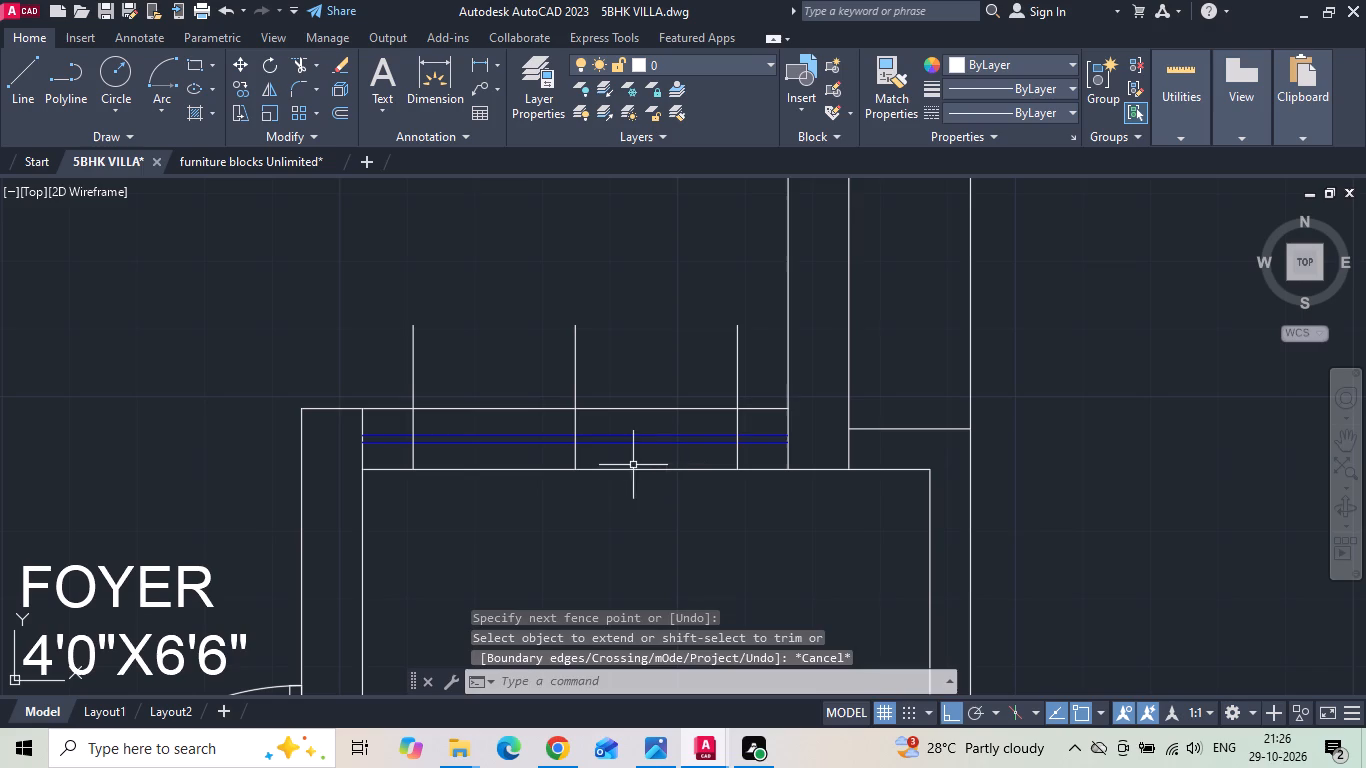
Trim the three vertical lines above the wall, and the blue window lines and wall ends outside the two outer verticals.
key("t")
key("r")
key("space")
left_click_drag(386, 374, 717, 374)
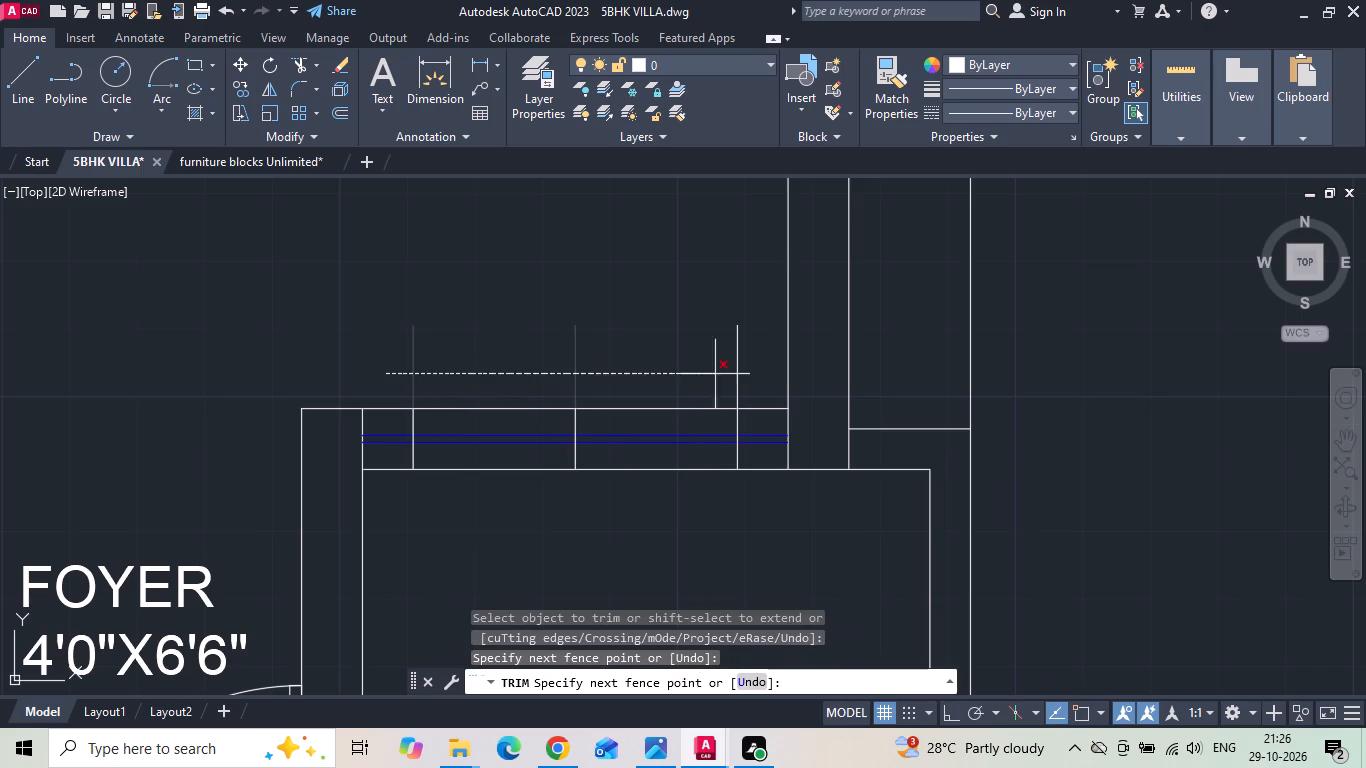
left_click_drag(717, 374, 748, 374)
left_click_drag(768, 429, 771, 447)
left_click_drag(771, 446, 817, 439)
left_click_drag(817, 439, 783, 443)
left_click(777, 443)
left_click_drag(400, 427, 350, 451)
key("Escape")
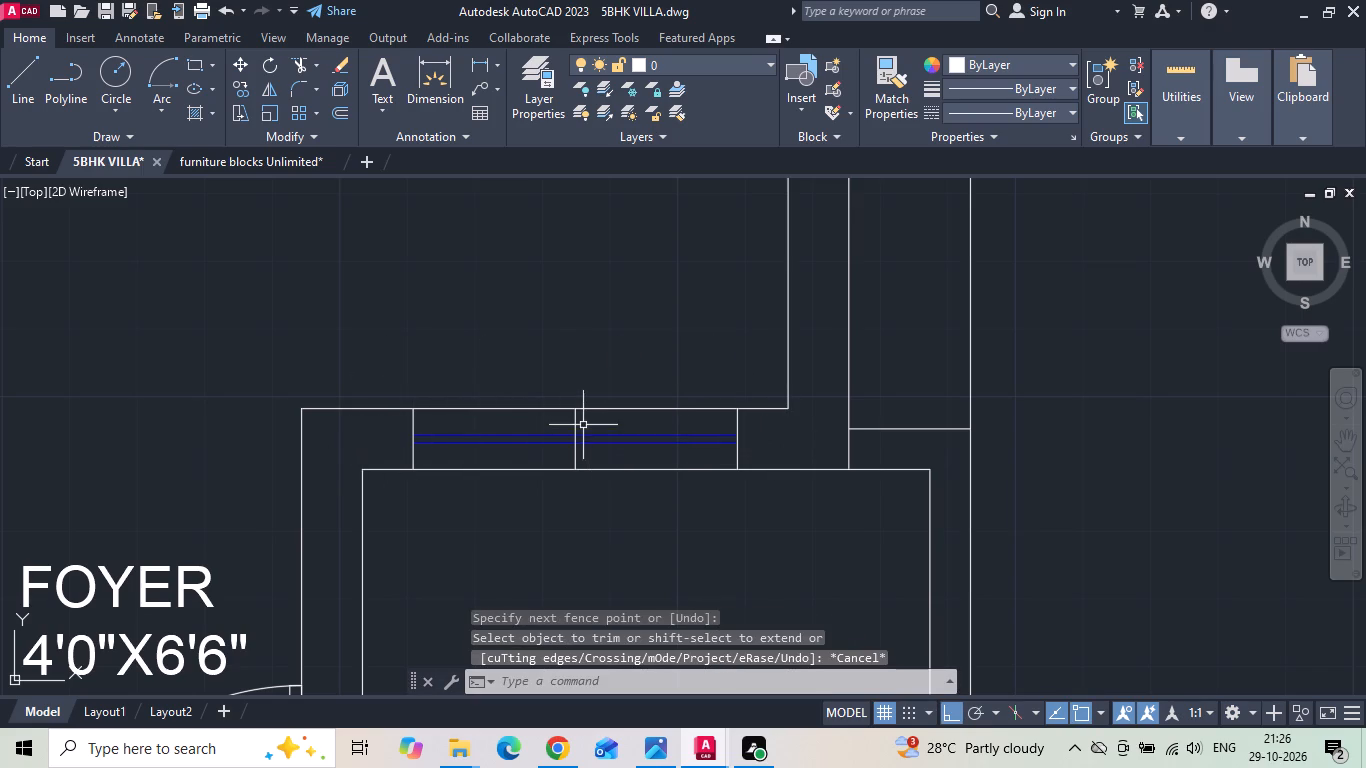
Delete the vertical centre line from the window opening above the parking and save the drawing.
left_click_drag(582, 423, 548, 422)
left_click(496, 419)
key("Delete")
key("ctrl+s")
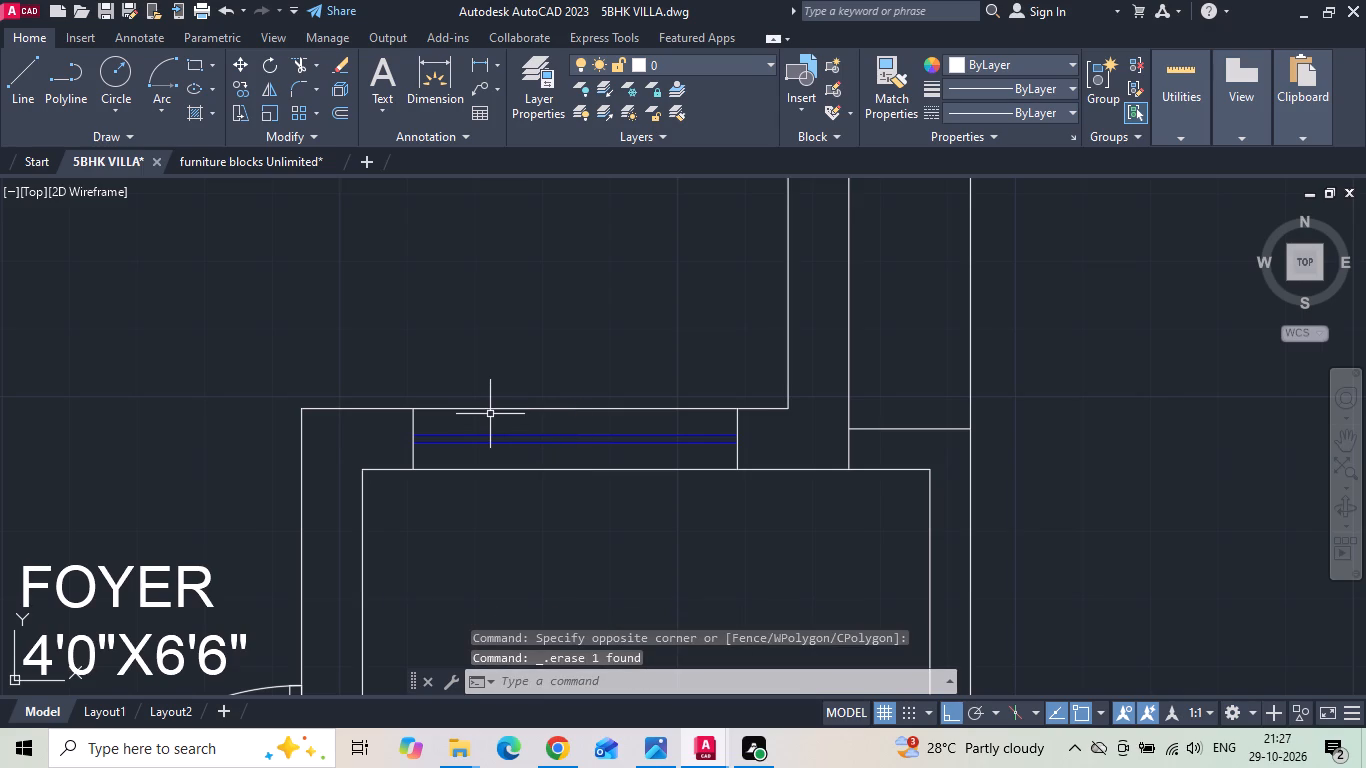
key("ctrl+s")
Copy the window's foyer-side jamb line 12" inward along the wall.
scroll(485, 411, "down", 2)
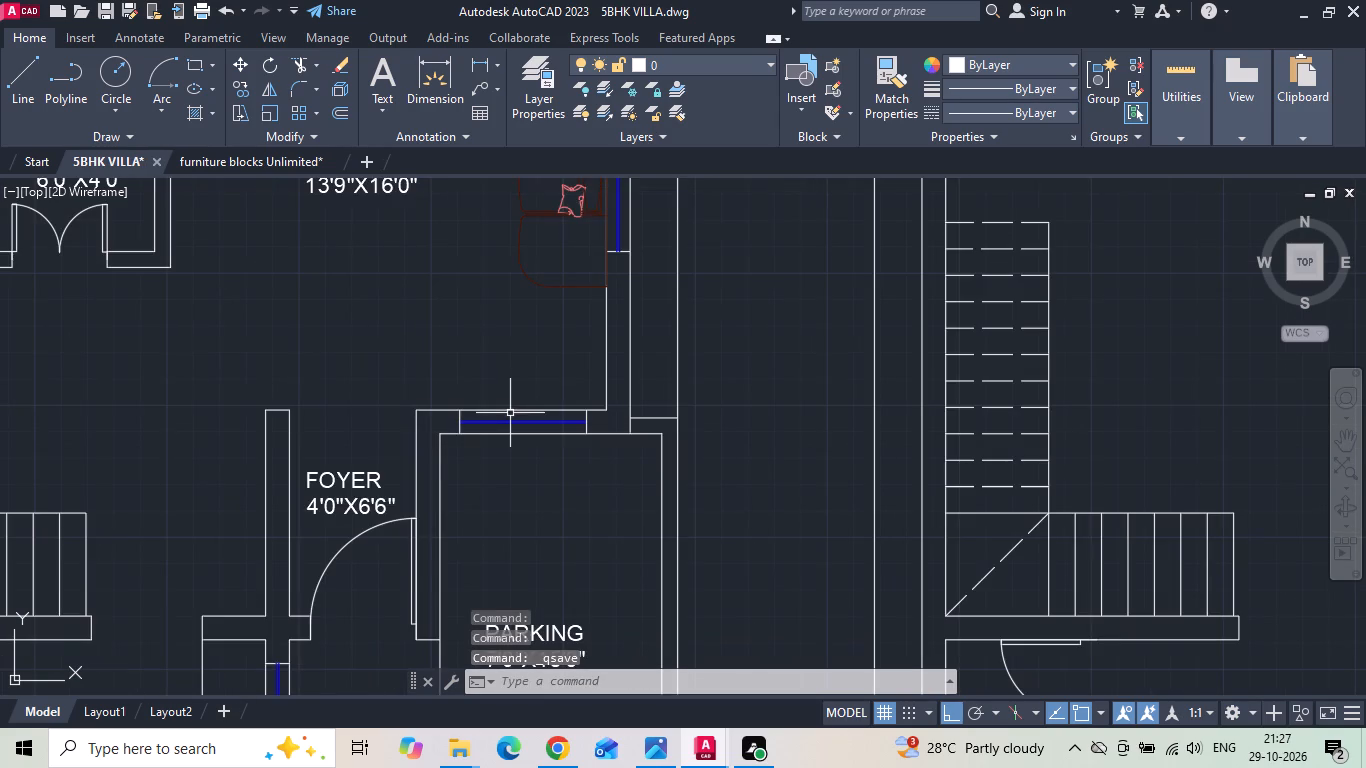
scroll(510, 413, "up", 2)
scroll(382, 503, "up", 2)
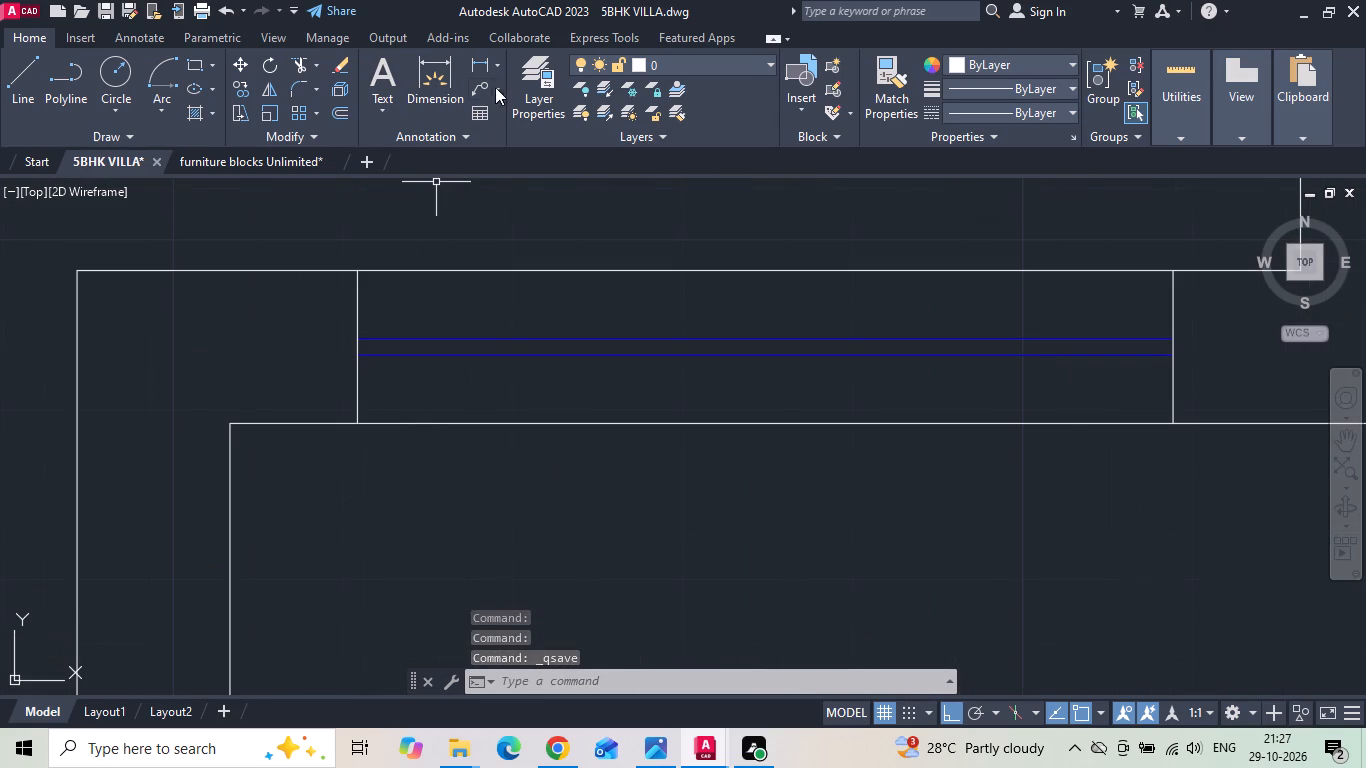
scroll(373, 333, "down", 1)
left_click_drag(371, 310, 349, 319)
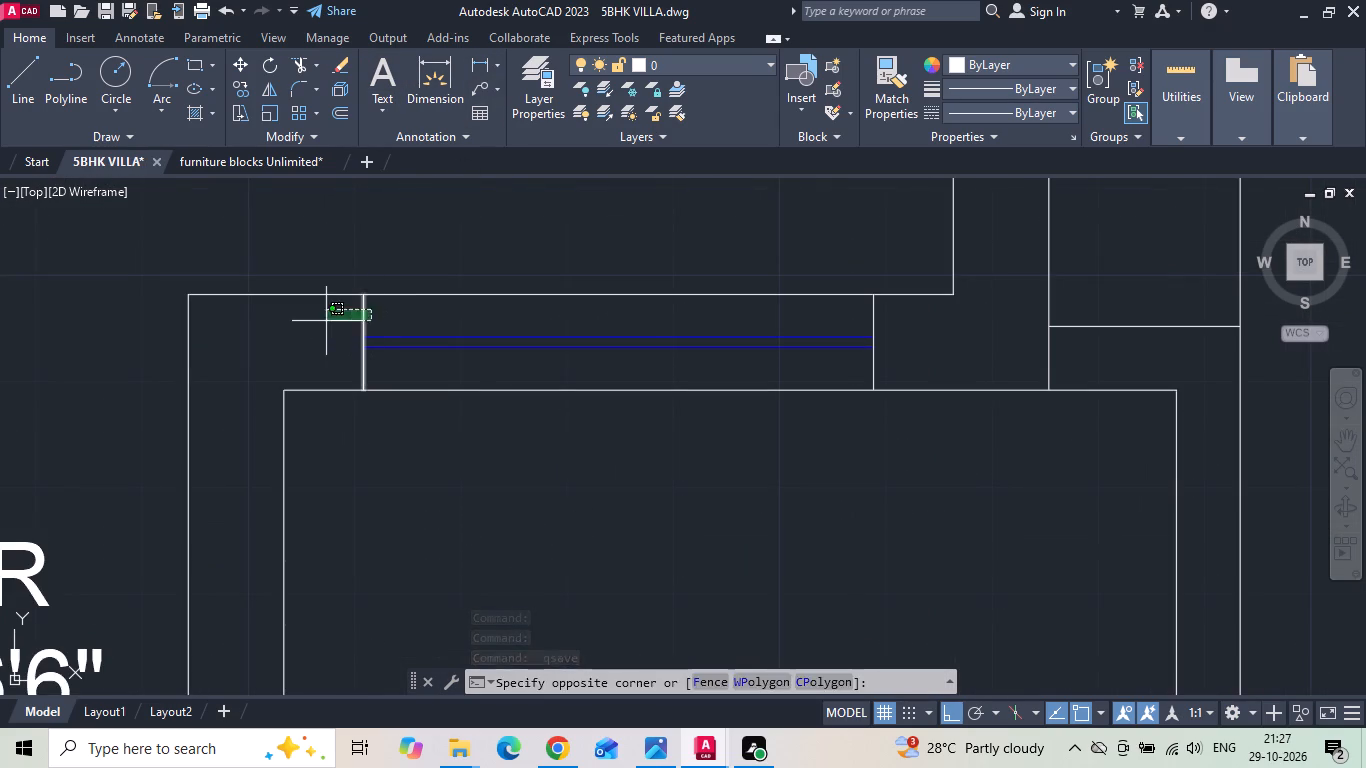
left_click(326, 321)
right_click(326, 321)
left_click_drag(398, 368, 401, 379)
left_click_drag(433, 525, 466, 527)
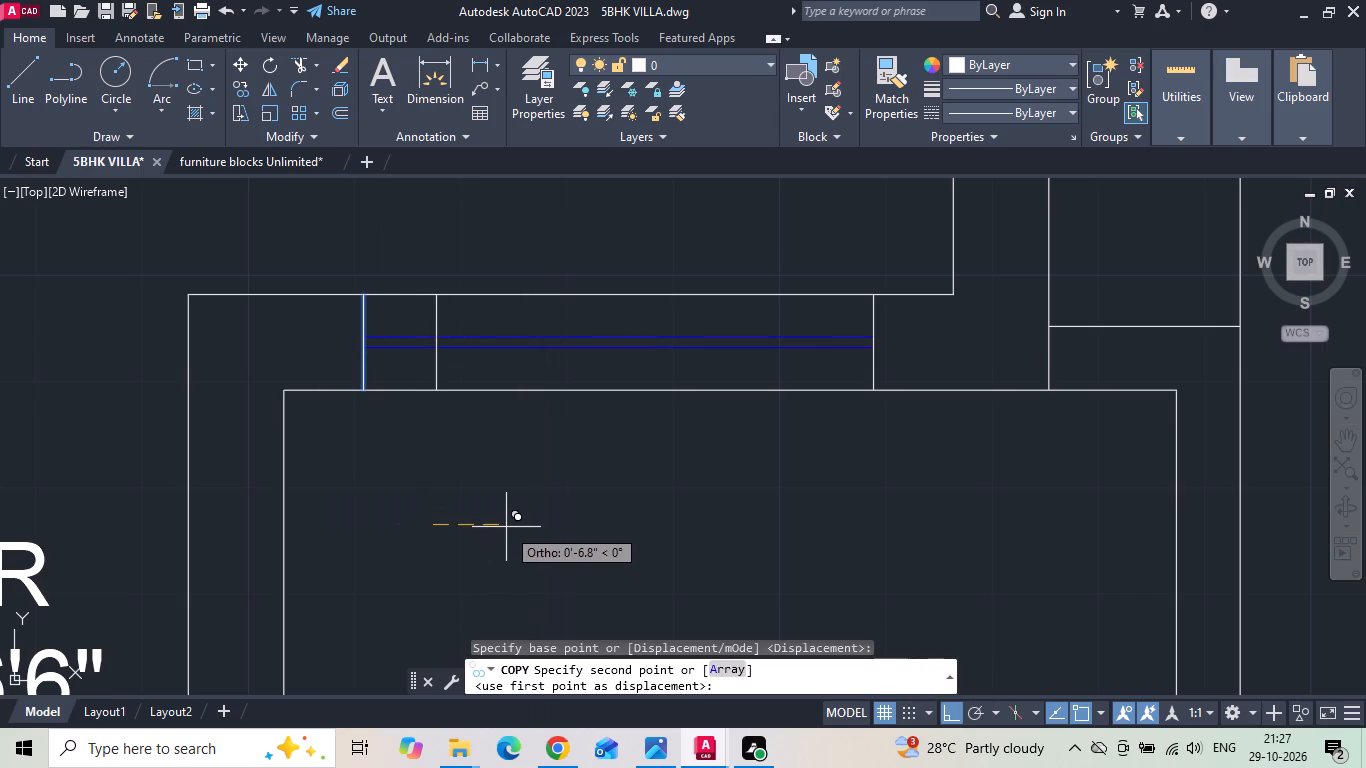
type("12")
key("space")
key("Escape")
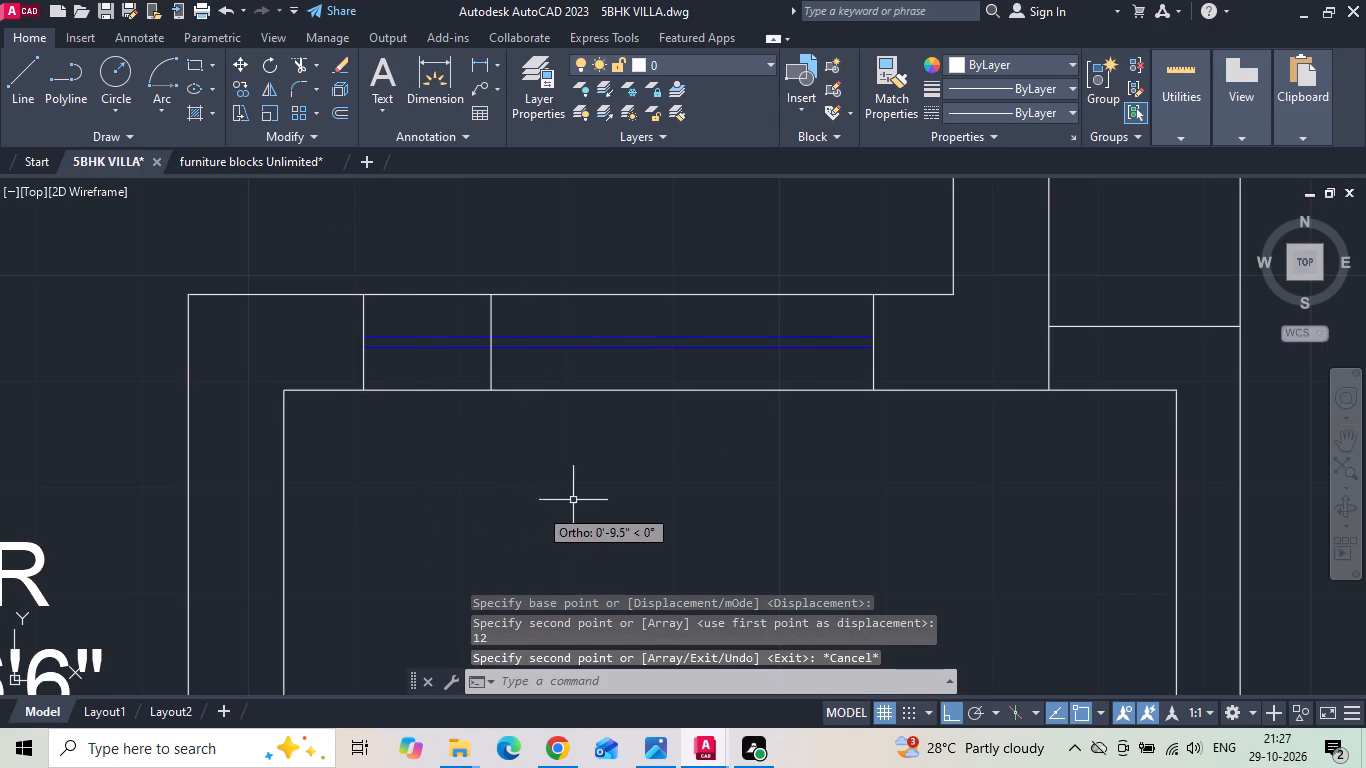
Move the window's opposite jamb line 12" inward, toward the foyer side.
left_click(879, 311)
left_click(826, 313)
right_click(826, 313)
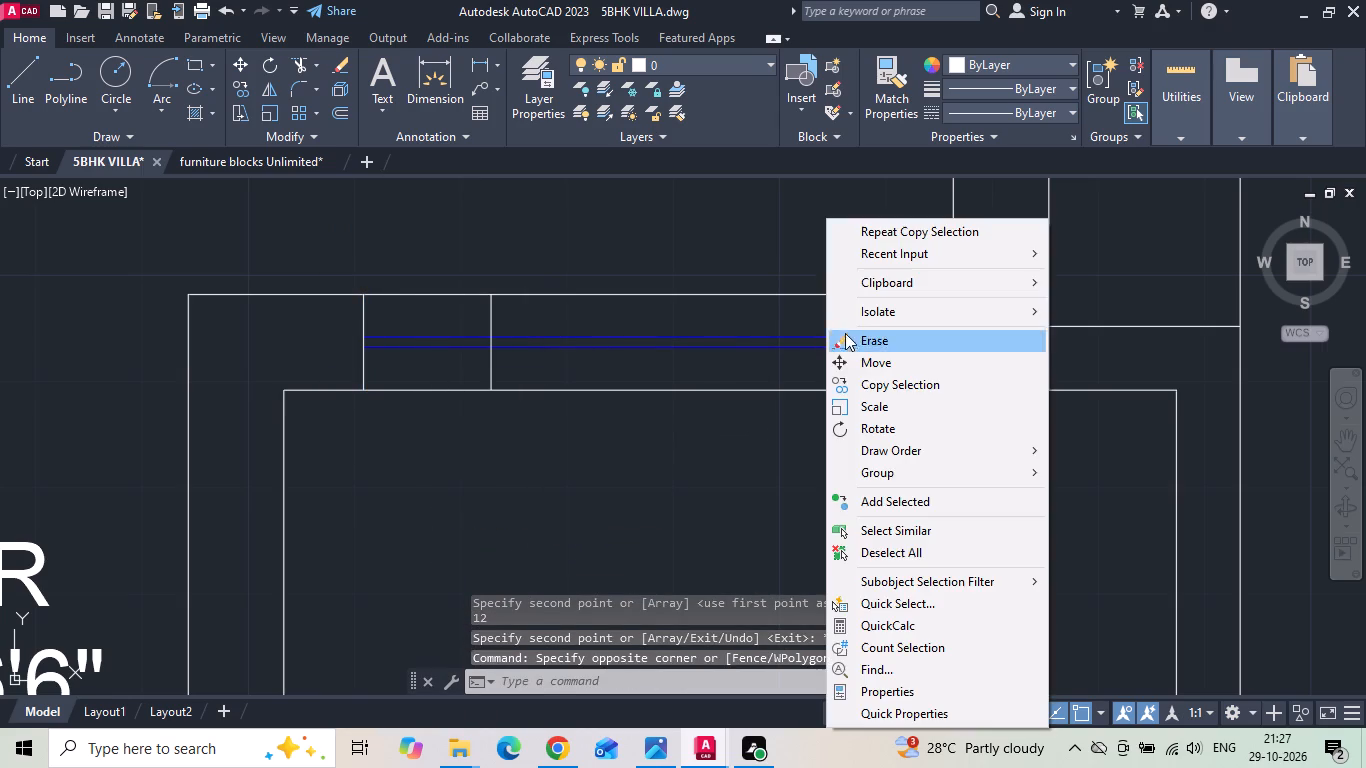
left_click(852, 366)
left_click_drag(842, 491, 756, 470)
type("12")
key("space")
key("Escape")
Trim the blue window lines outside the narrowed opening, clear the old foyer-side jamb line, and save the drawing.
key("t")
key("r")
key("space")
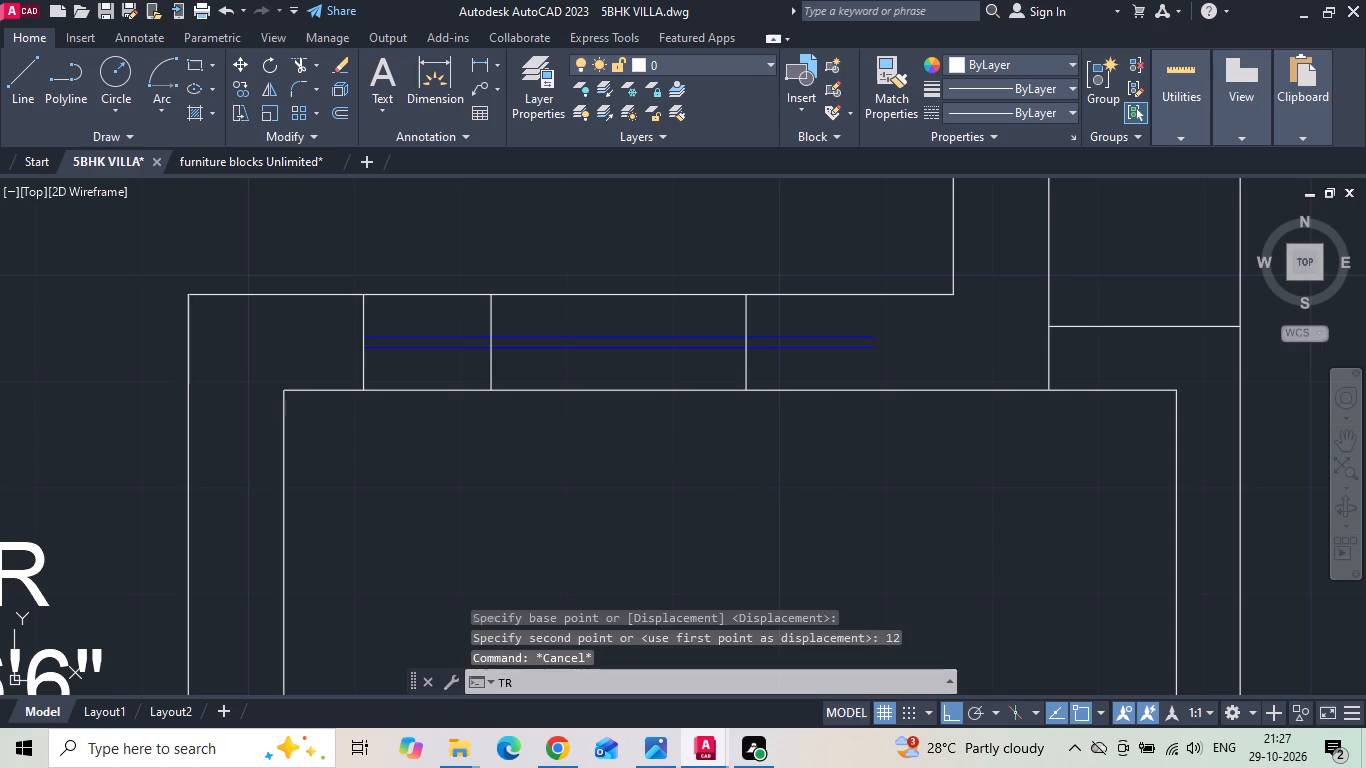
left_click_drag(785, 352, 793, 324)
left_click_drag(436, 332, 424, 340)
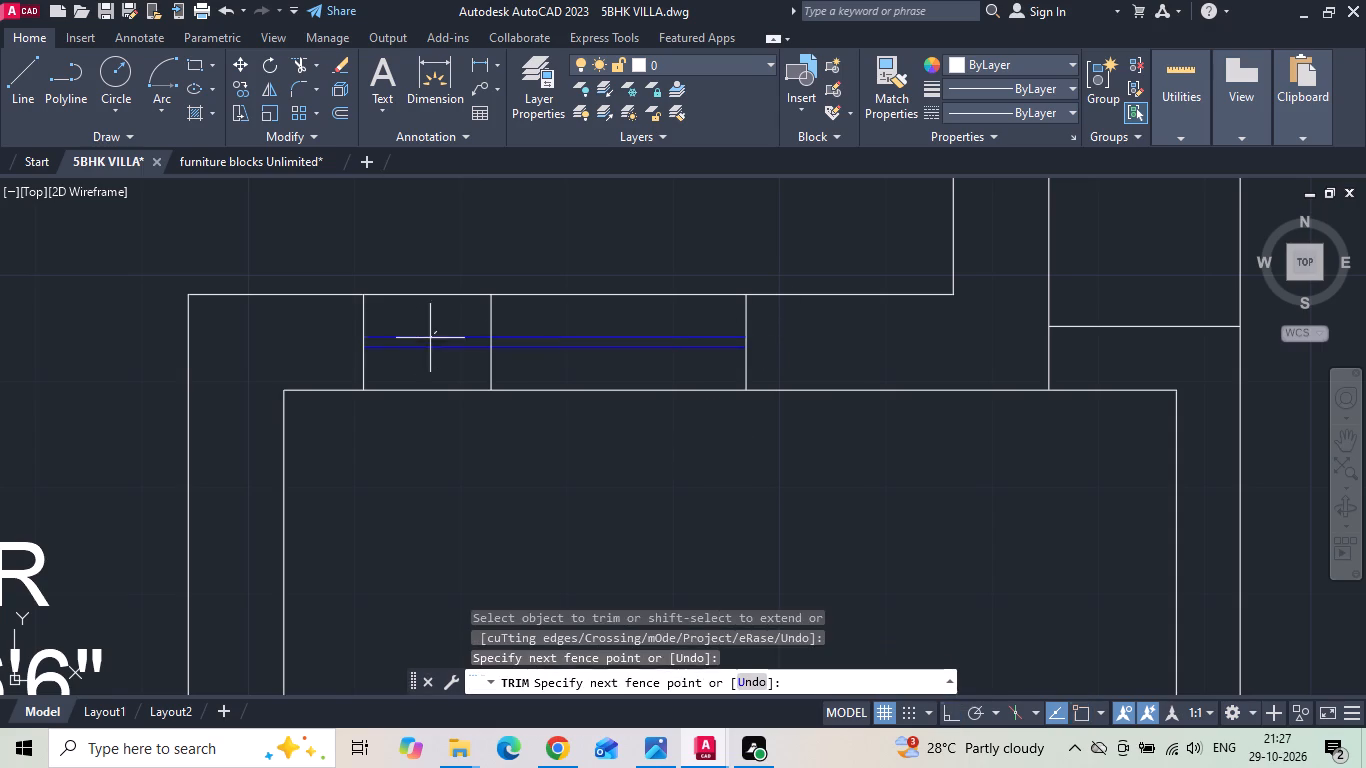
left_click_drag(424, 340, 344, 357)
key("Escape")
key("ctrl+s")
key("ctrl+s")
Move the LIVING HALL 13'9"X16'0" label slightly down within the ground floor room and save the drawing.
scroll(405, 332, "down", 1)
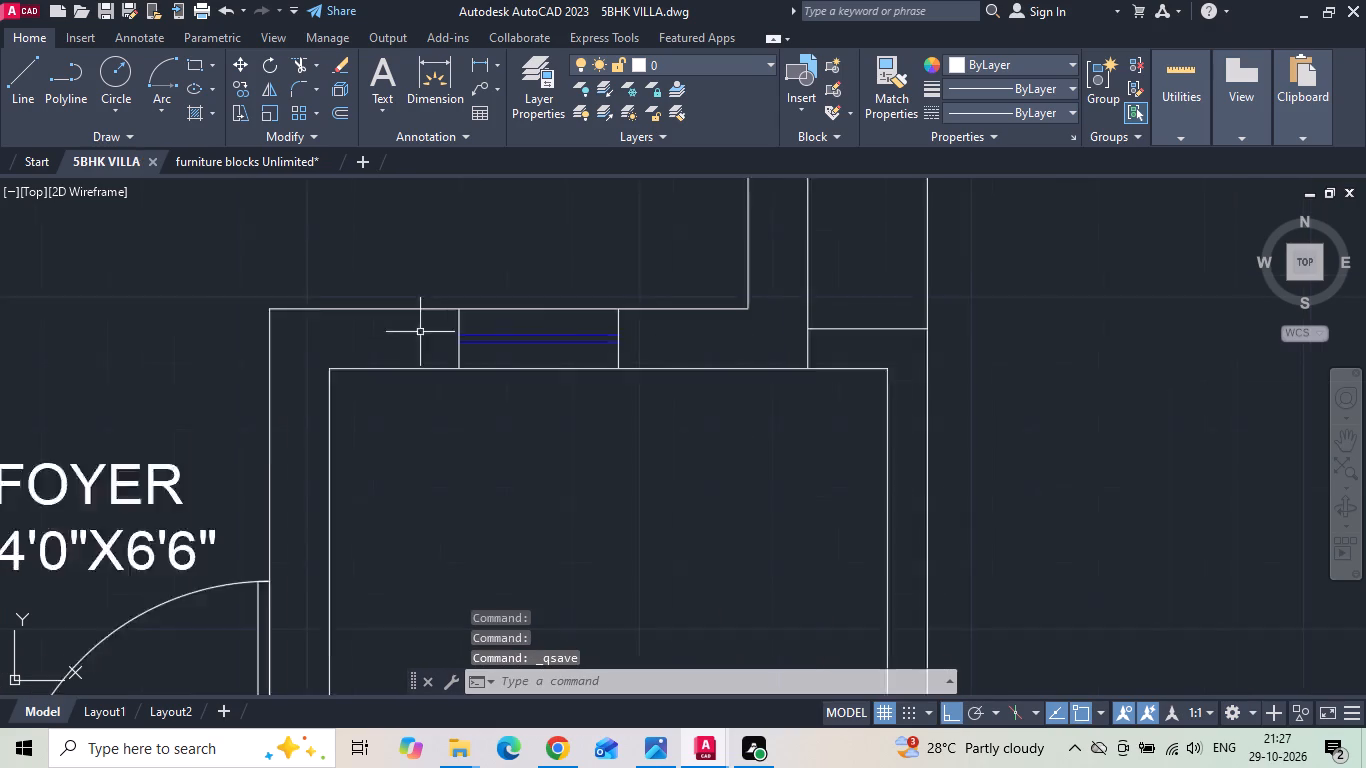
scroll(420, 332, "down", 1)
scroll(574, 413, "down", 2)
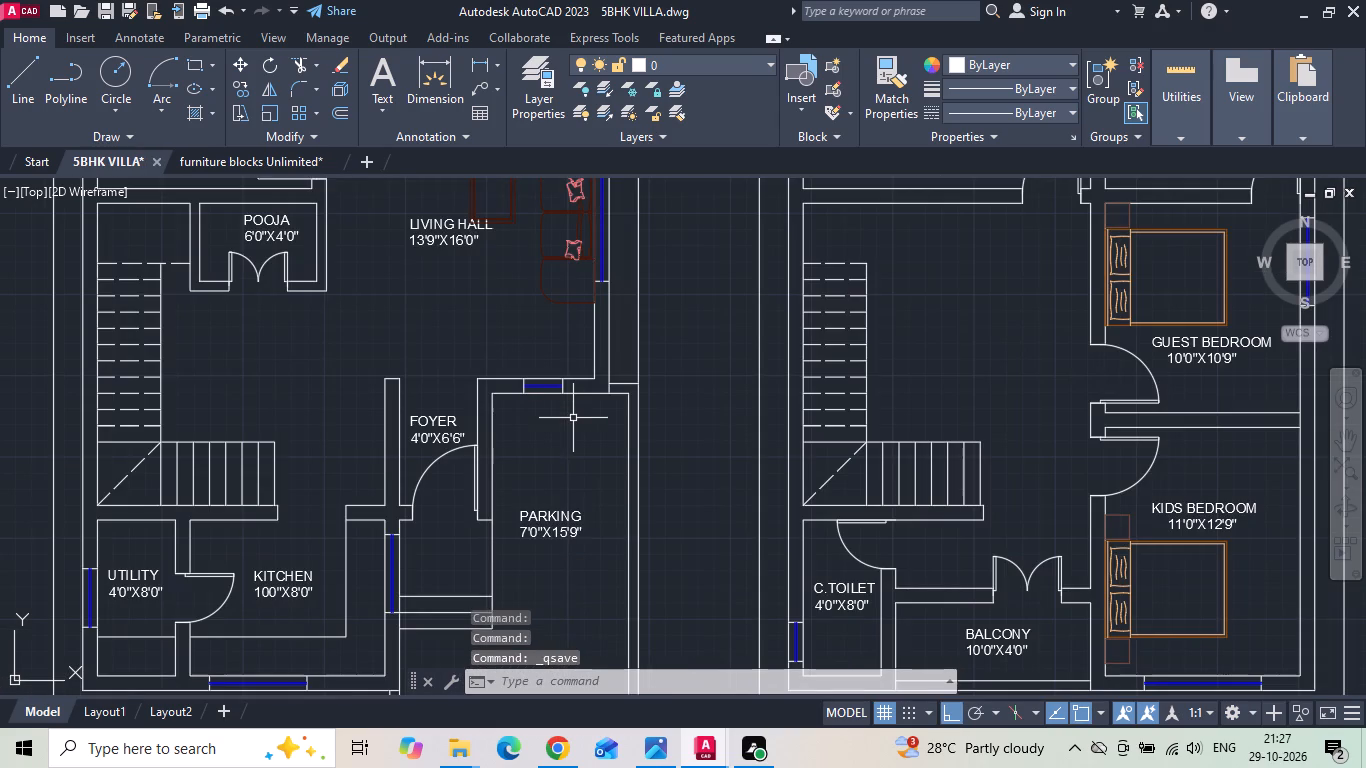
scroll(572, 419, "down", 1)
left_click(501, 314)
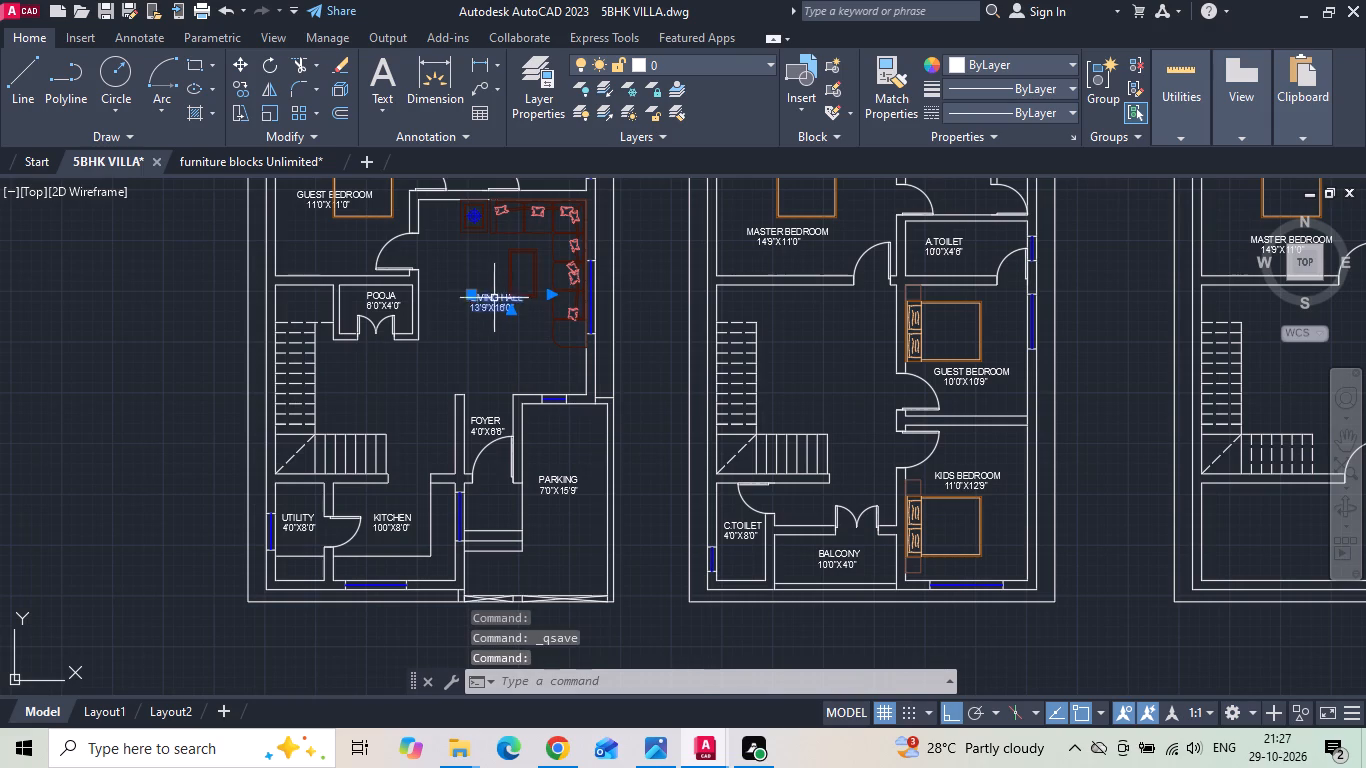
right_click(482, 288)
left_click(522, 366)
left_click(495, 349)
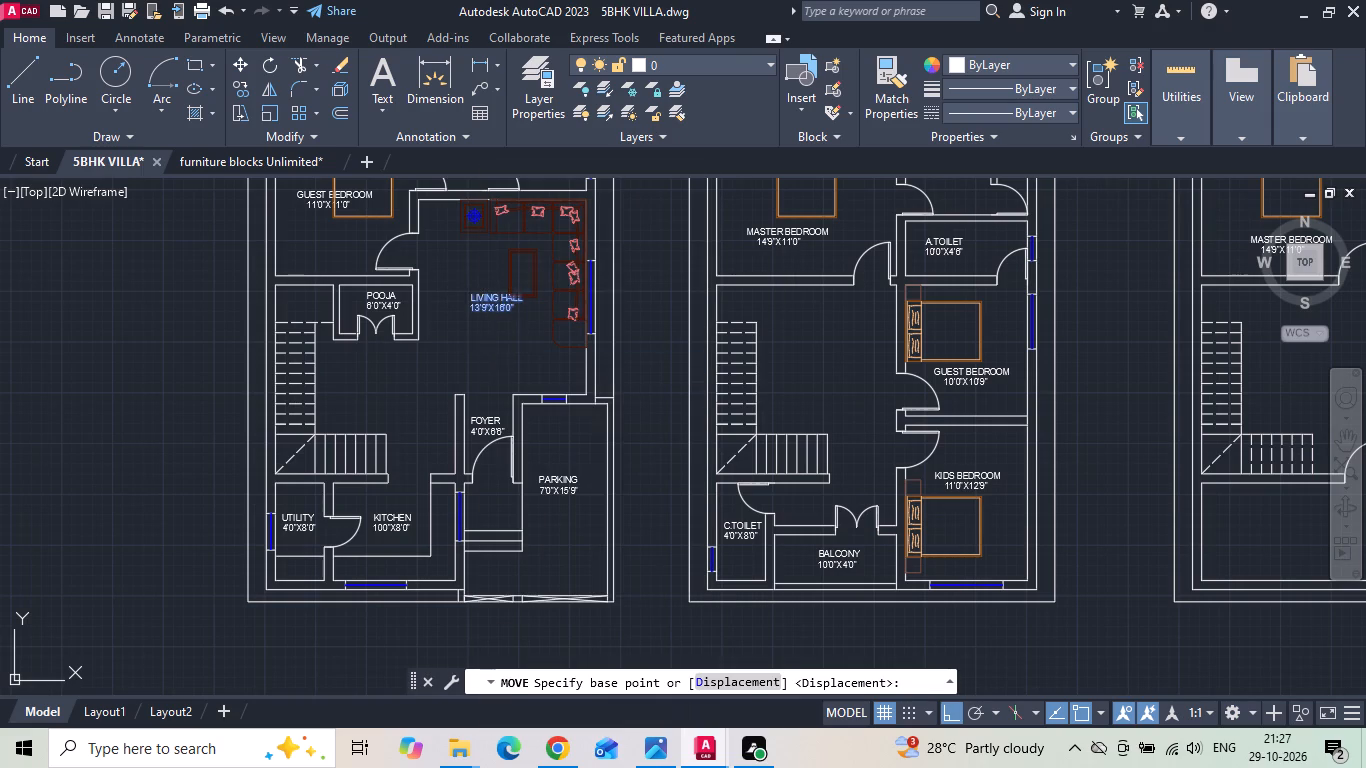
left_click(493, 359)
middle_click_drag(358, 433, 379, 399)
key("ctrl+s")
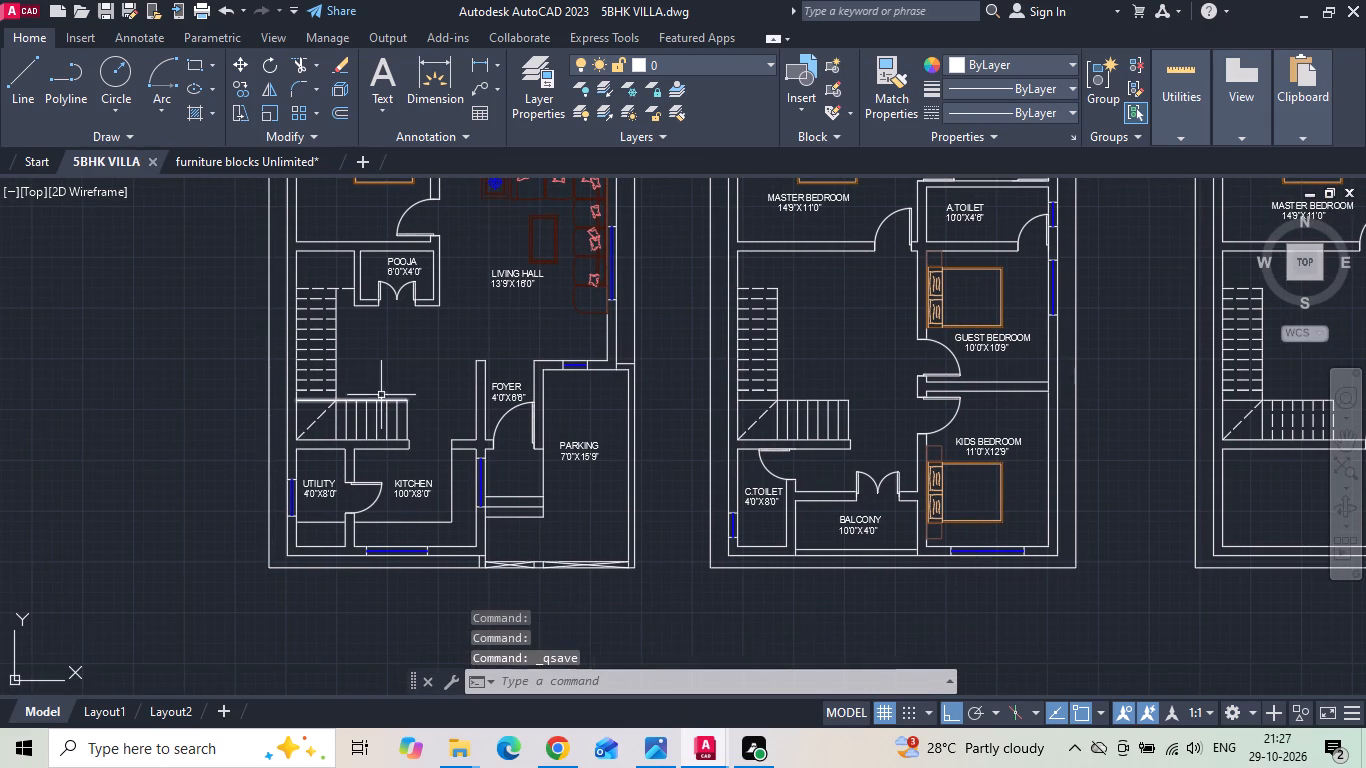
Look through the furniture blocks Unlimited drawing for blocks to use in the villa plan.
left_click(265, 160)
scroll(431, 319, "down", 2)
scroll(515, 360, "down", 2)
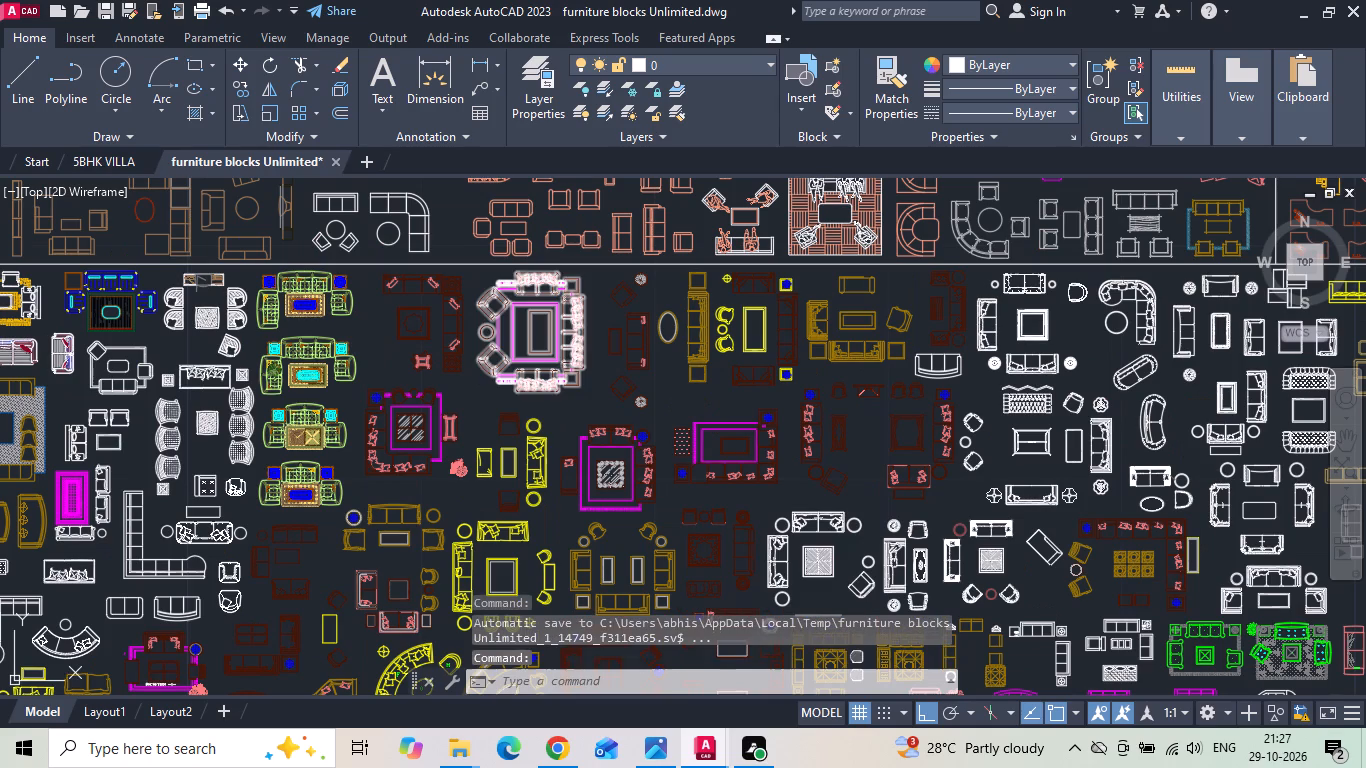
scroll(516, 360, "down", 7)
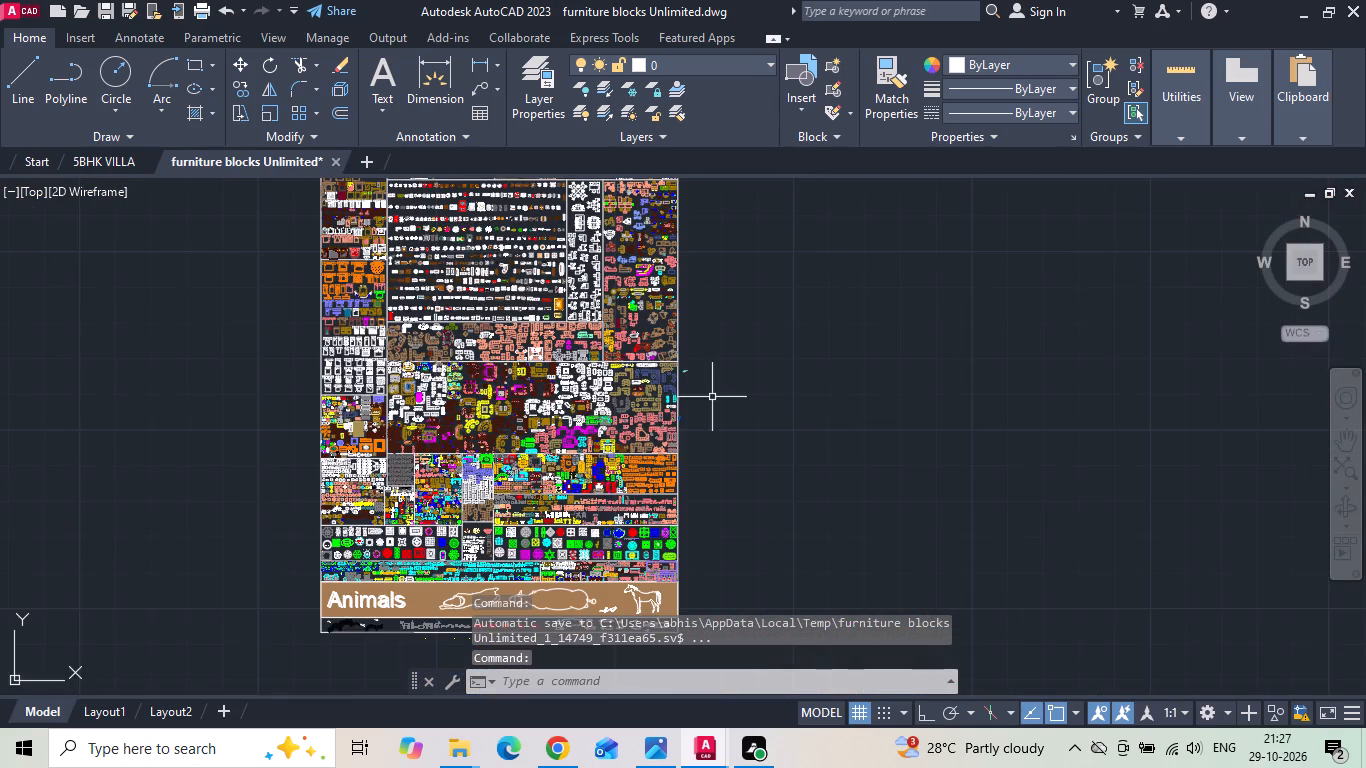
scroll(700, 385, "down", 1)
middle_click_drag(678, 352, 680, 408)
scroll(698, 455, "up", 3)
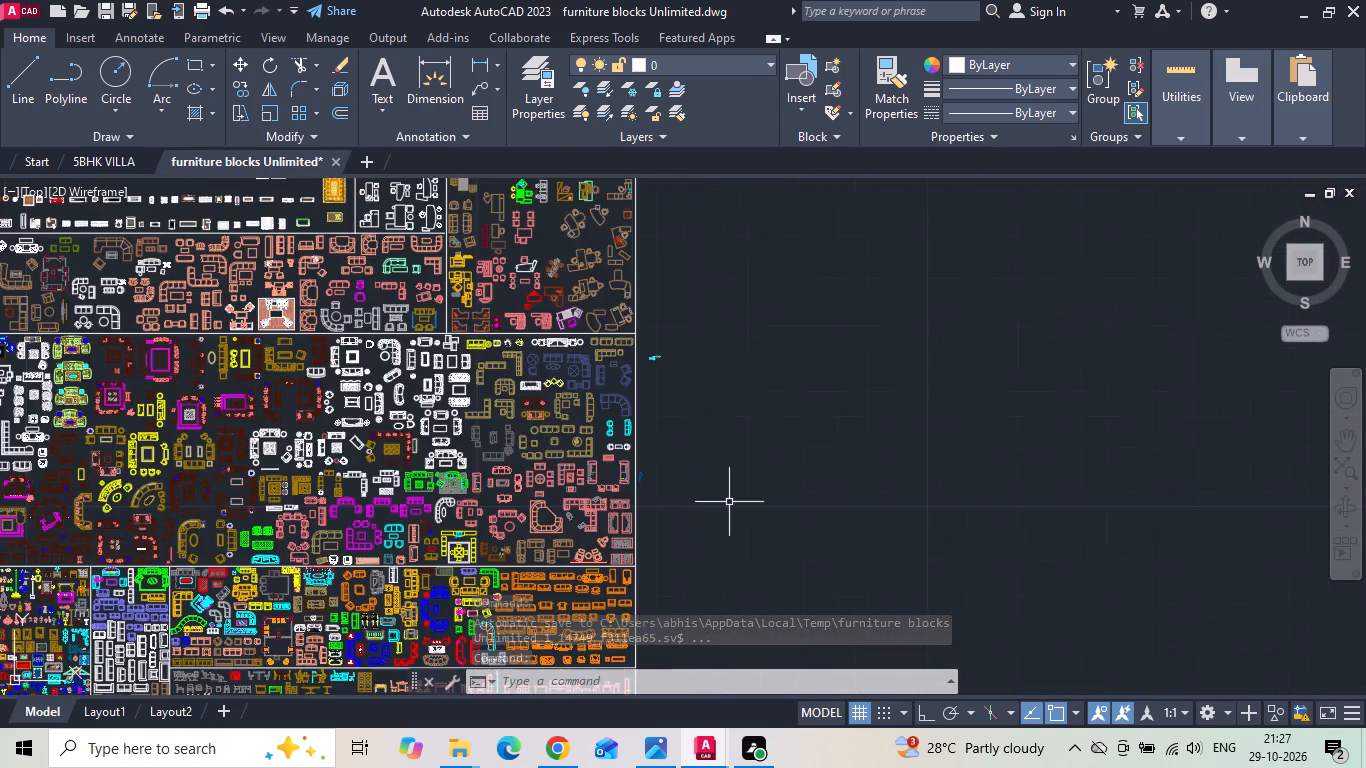
scroll(653, 388, "up", 2)
scroll(620, 281, "up", 3)
scroll(658, 357, "down", 5)
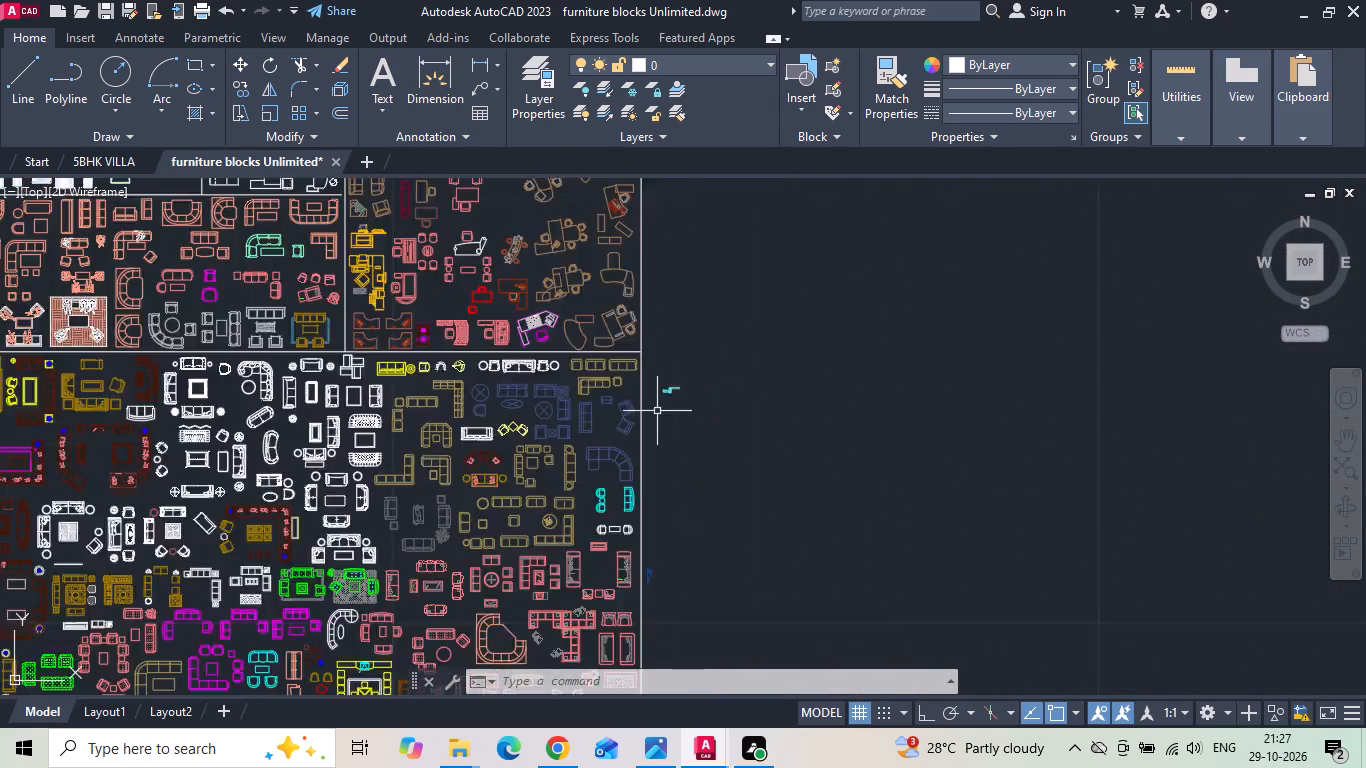
scroll(655, 428, "down", 4)
scroll(646, 423, "up", 1)
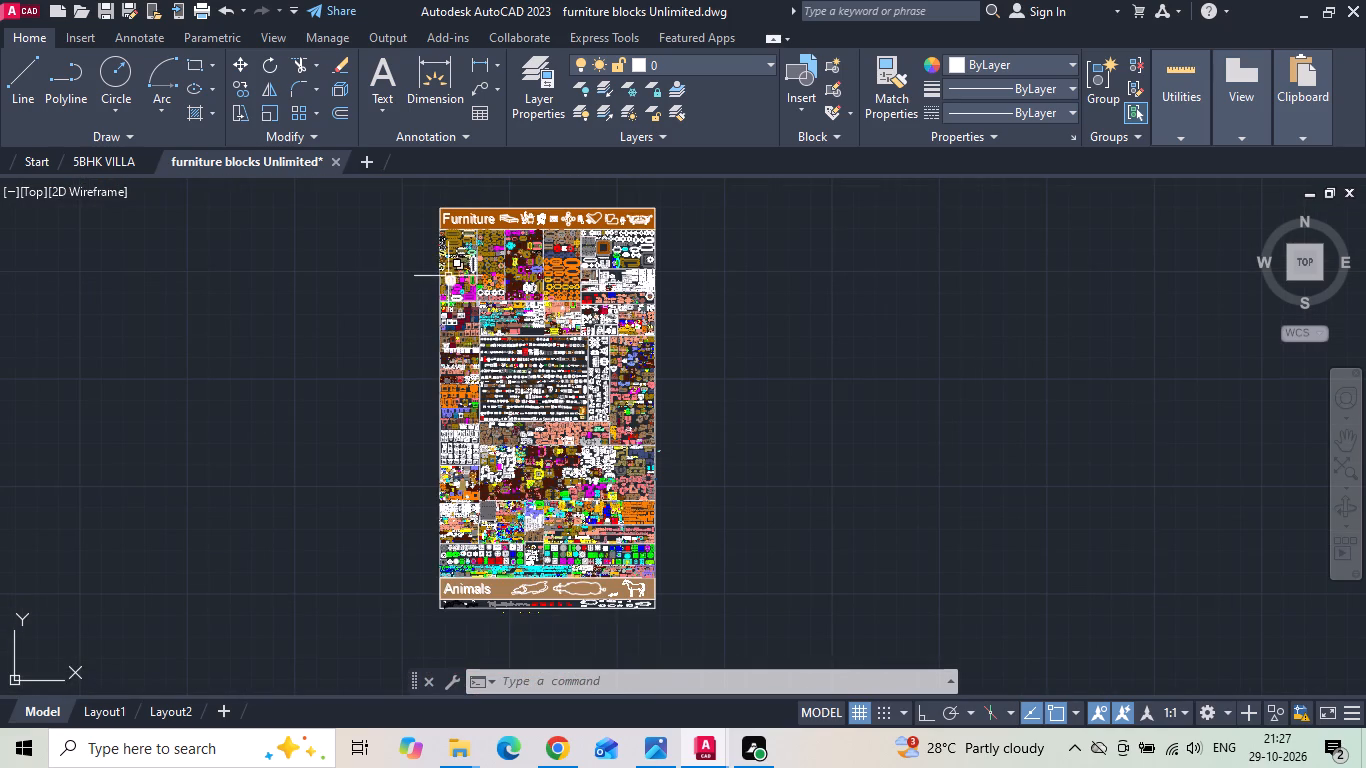
scroll(481, 351, "up", 3)
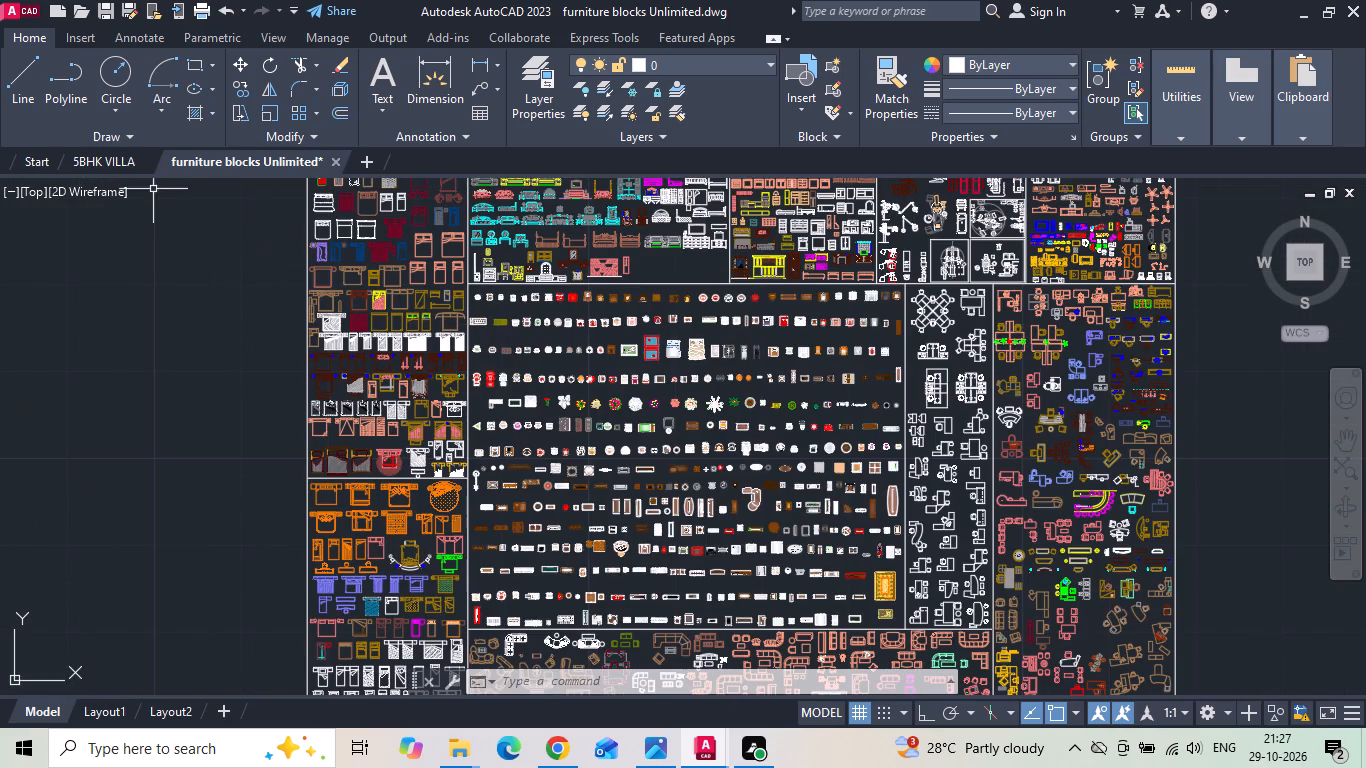
Return to the 5BHK VILLA drawing and save it.
left_click(107, 167)
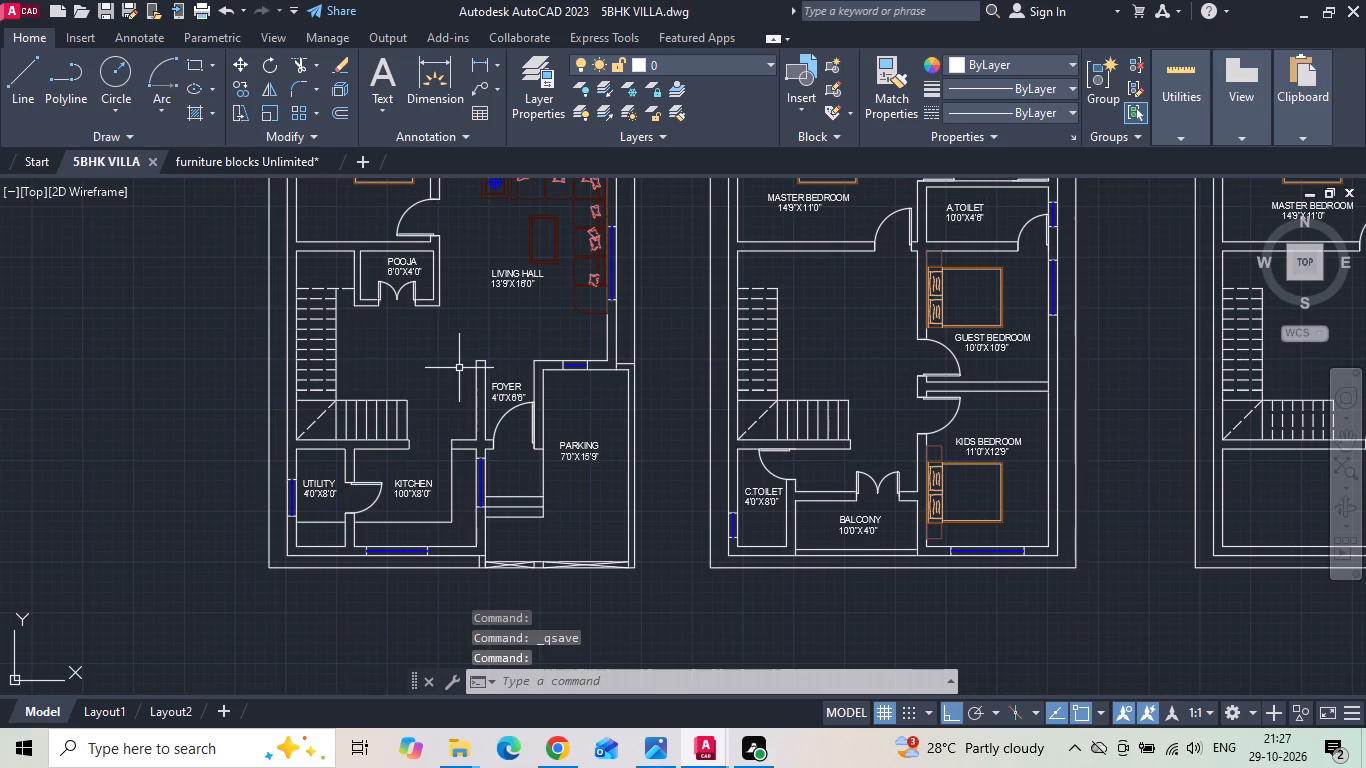
key("ctrl+s")
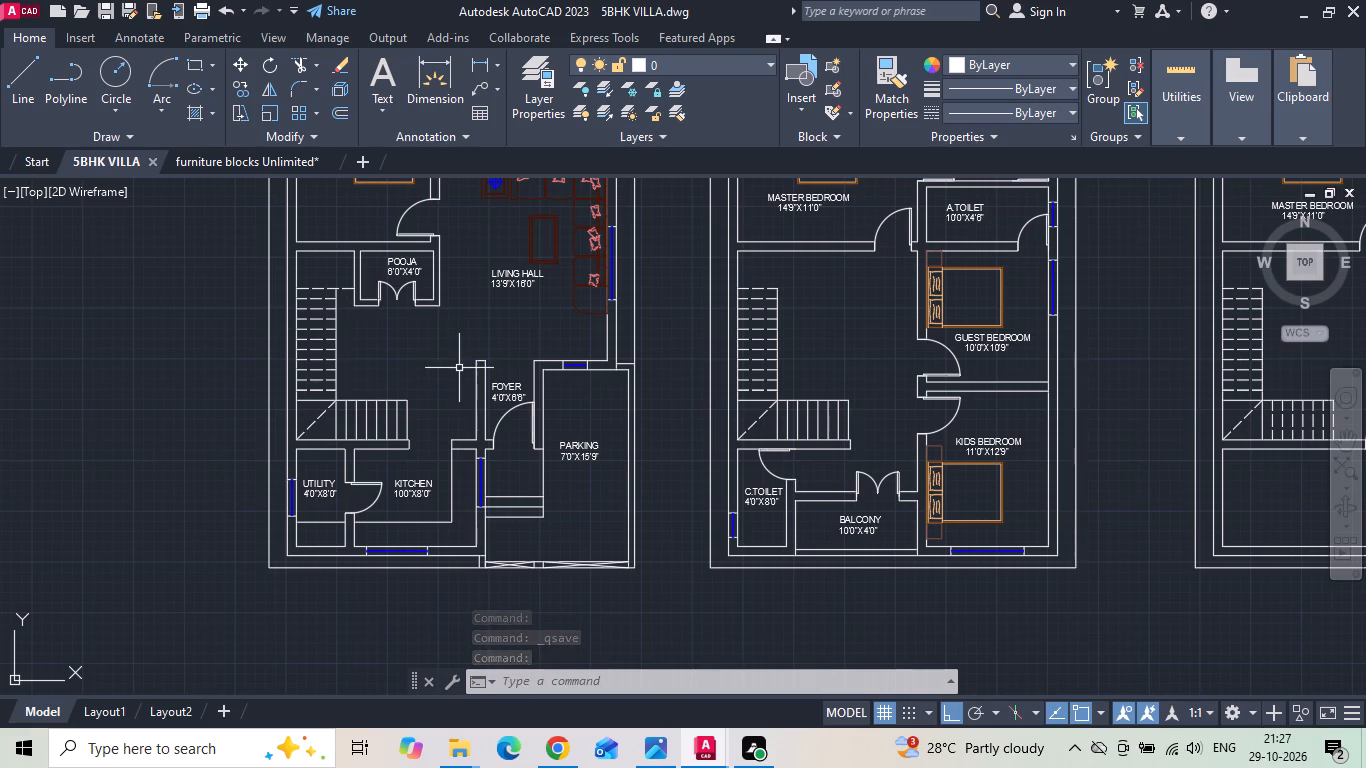
key("ctrl+s")
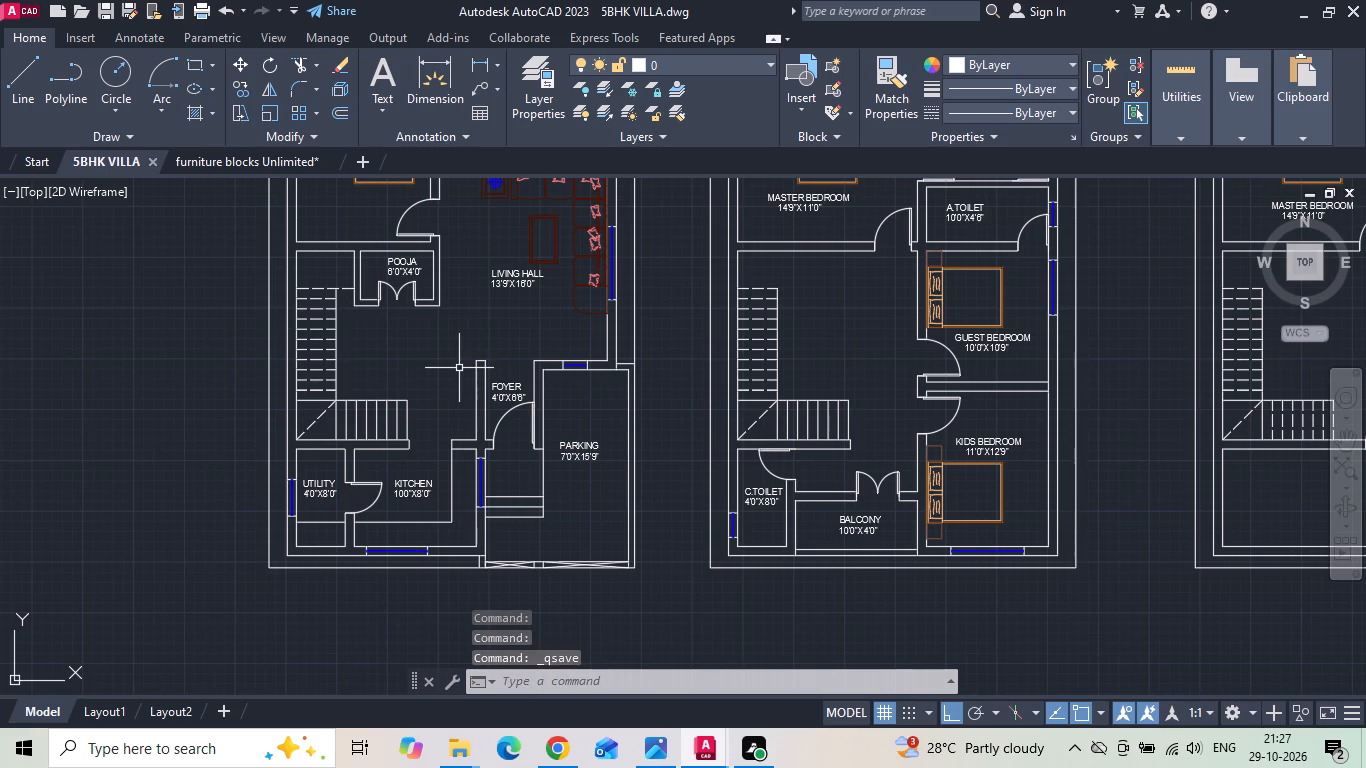
Check the toilet layouts in the reference floor plans and open the 25x35 drawing from the 29102026 folder.
scroll(418, 348, "down", 2)
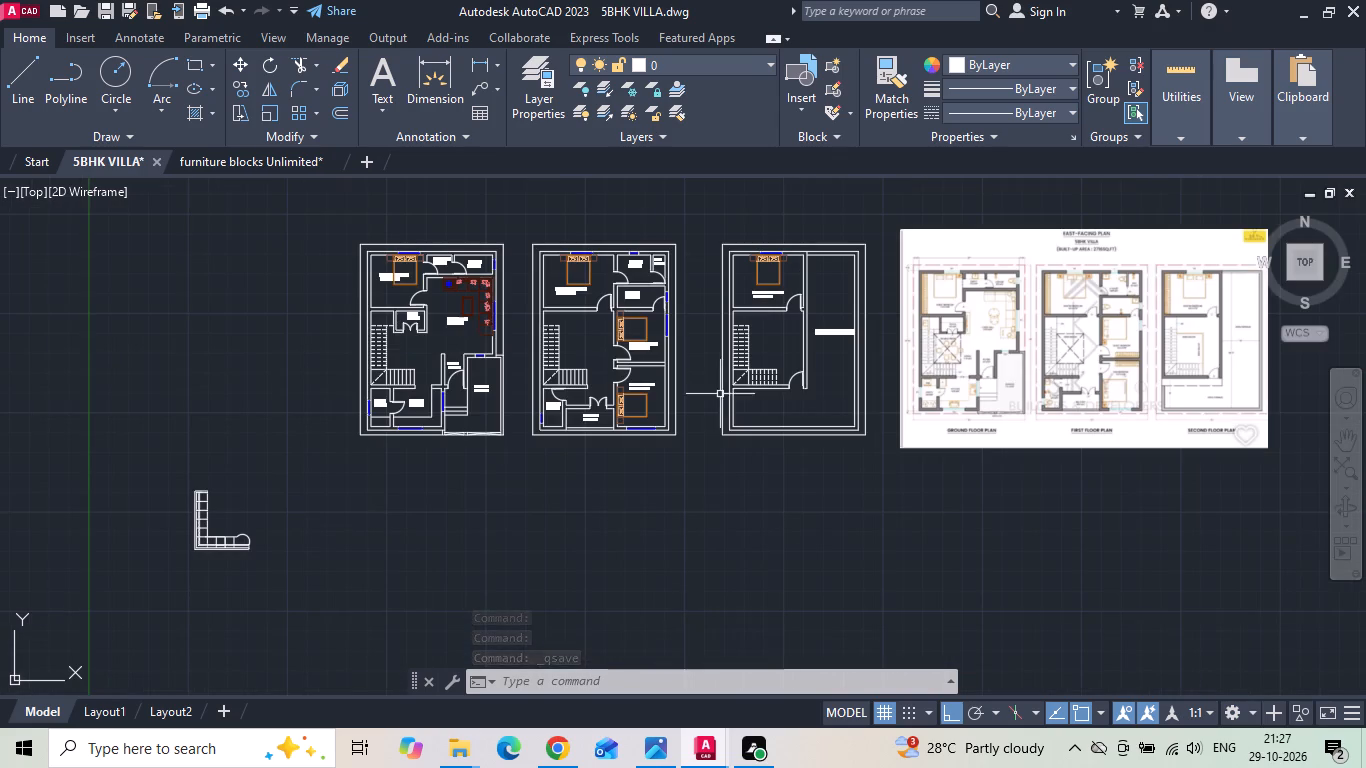
scroll(1174, 276, "up", 2)
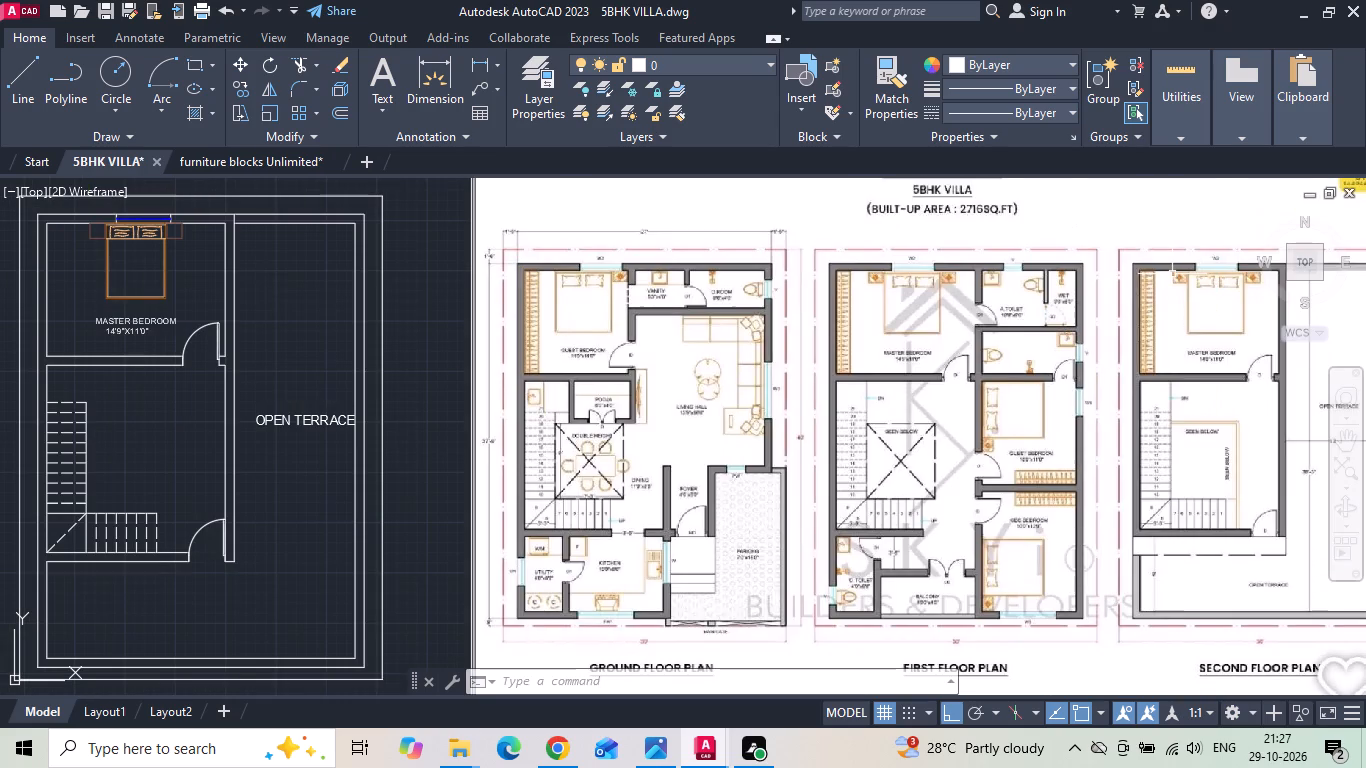
scroll(1057, 298, "up", 2)
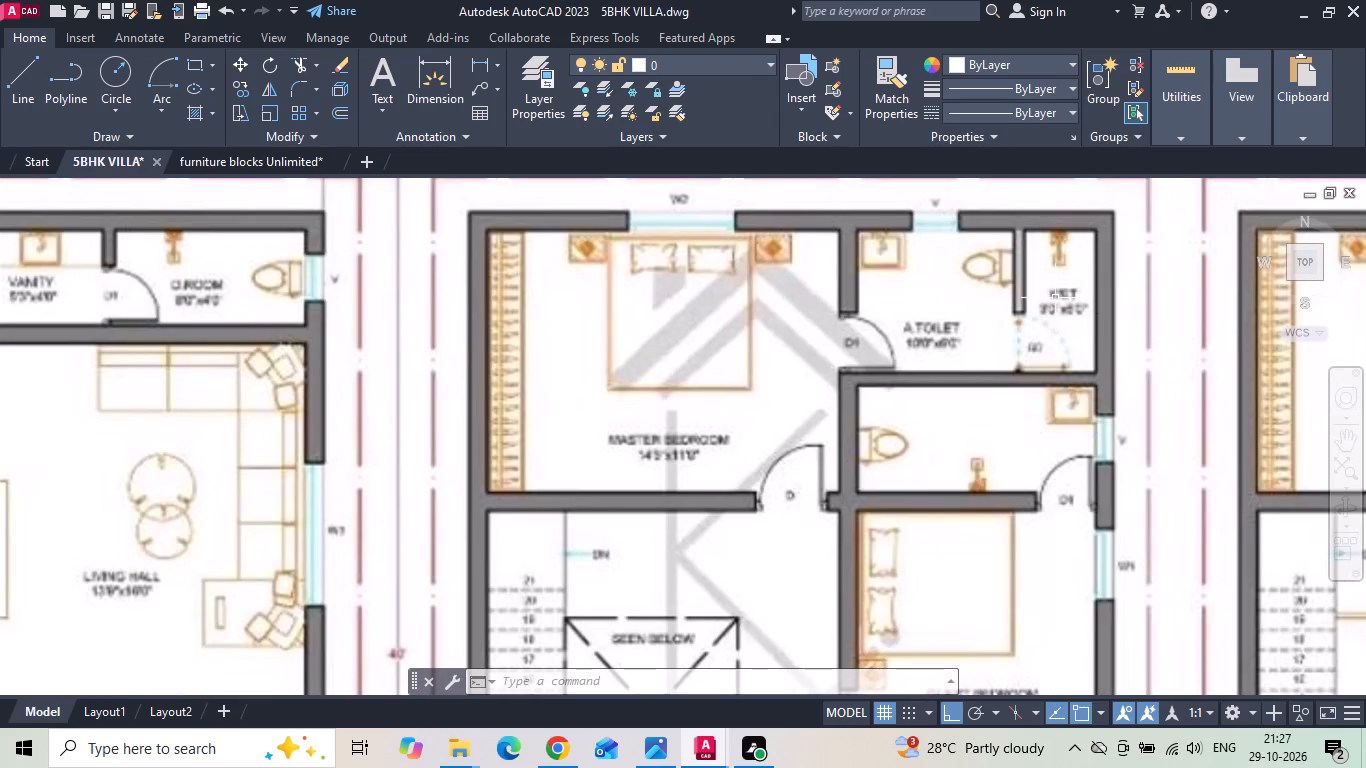
left_click(6, 5)
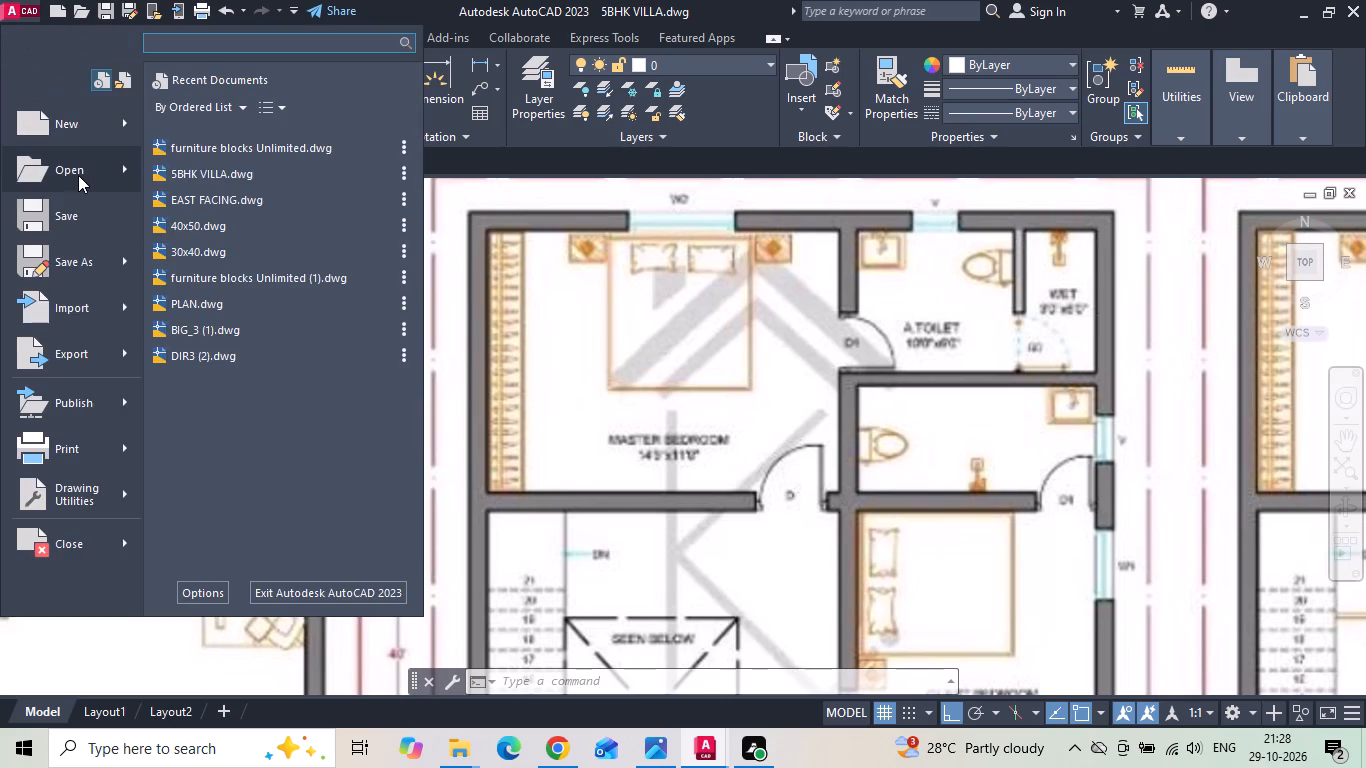
left_click(261, 146)
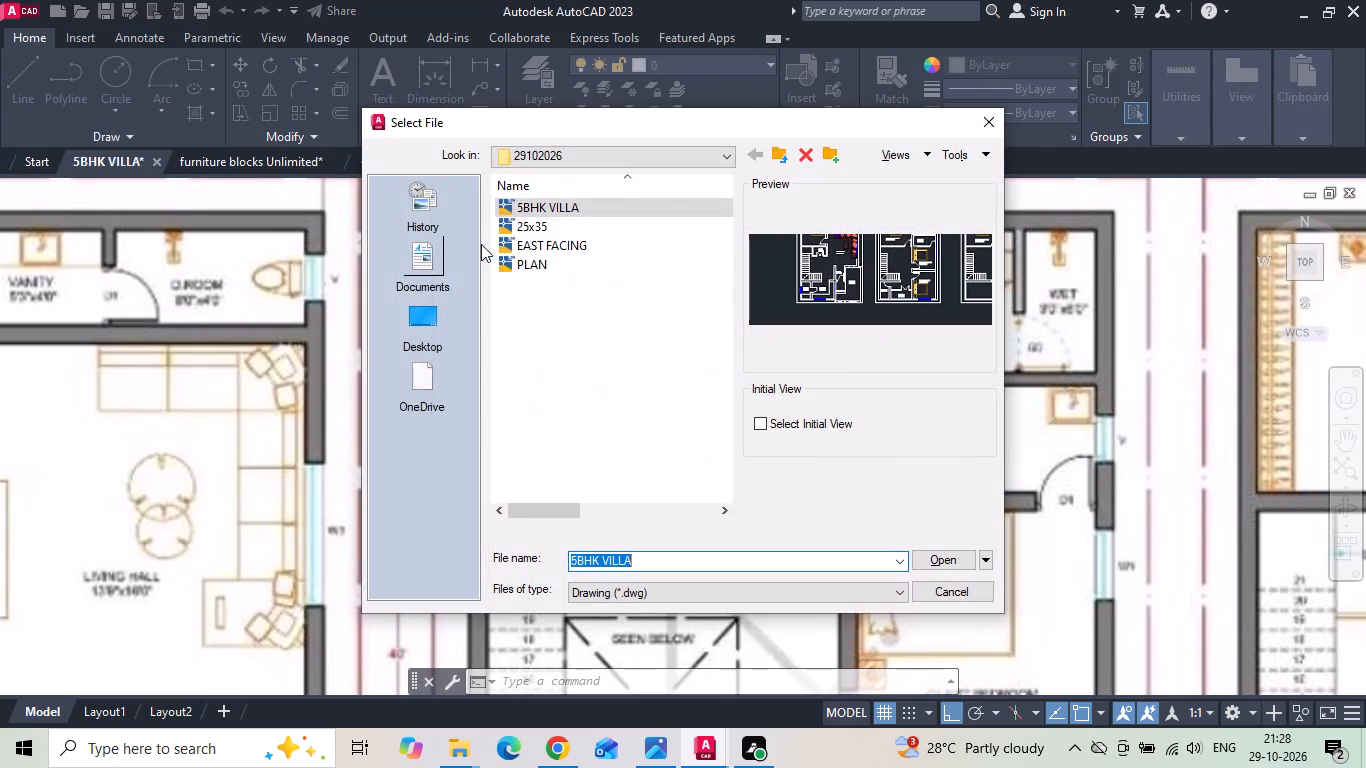
left_click(526, 244)
left_click(543, 231)
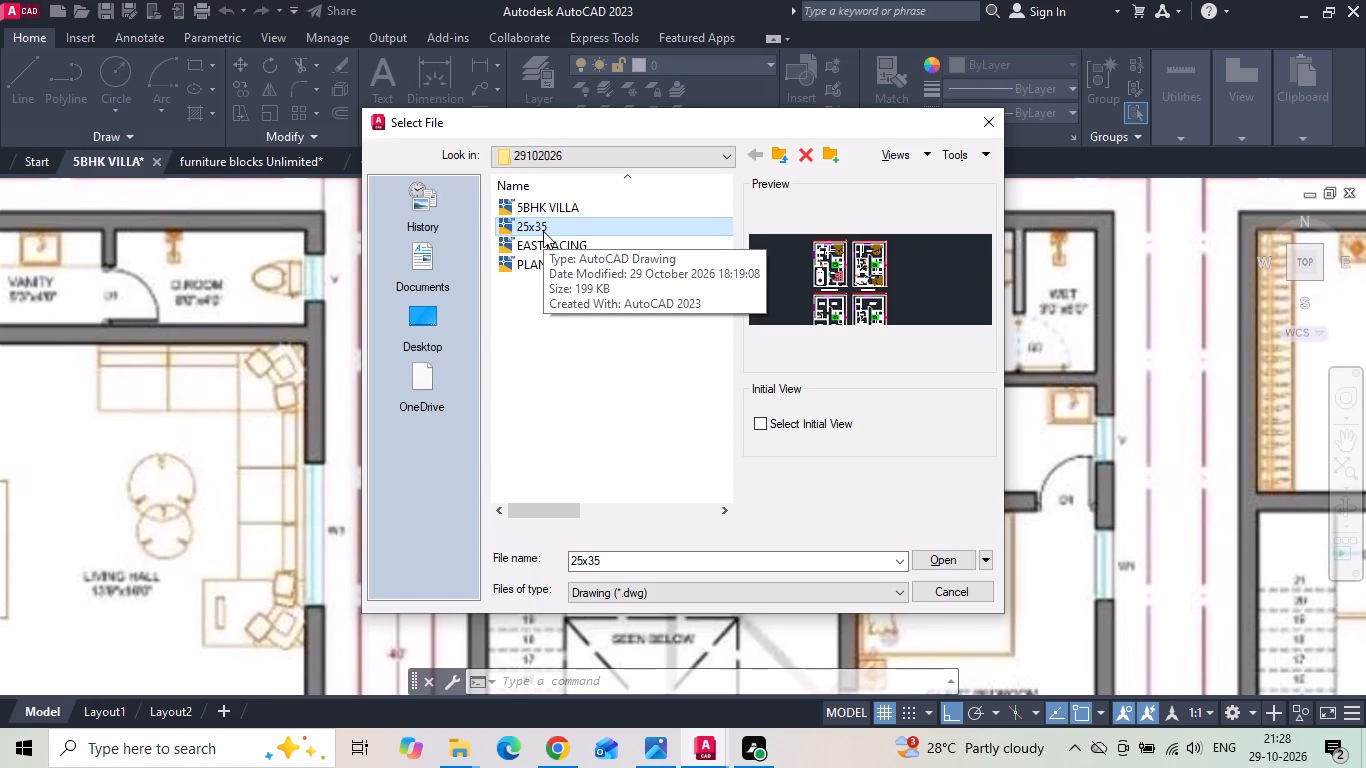
left_click(947, 558)
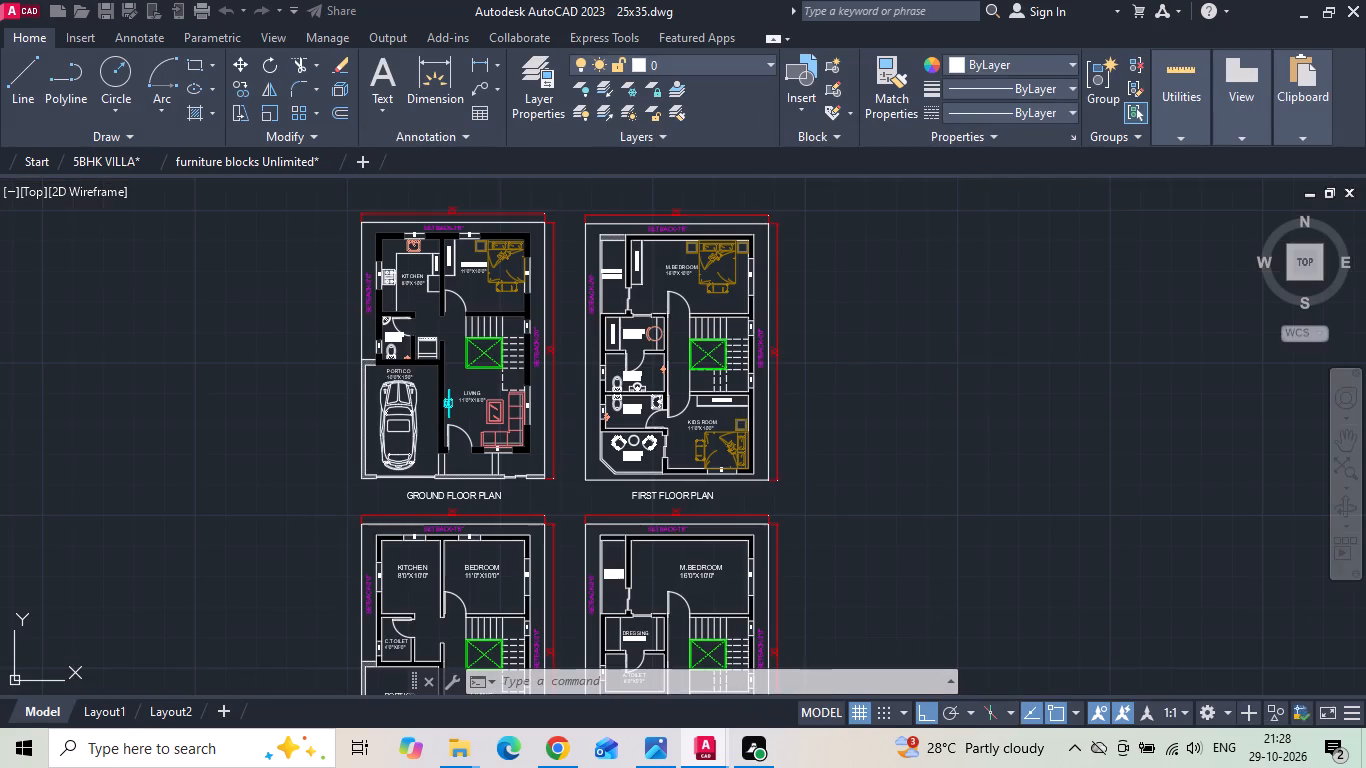
Copy the WC and shower tap from the ground floor C.TOILET and the square wash basin from the first floor 8'0"X4'6" A.TOILET.
scroll(375, 365, "up", 3)
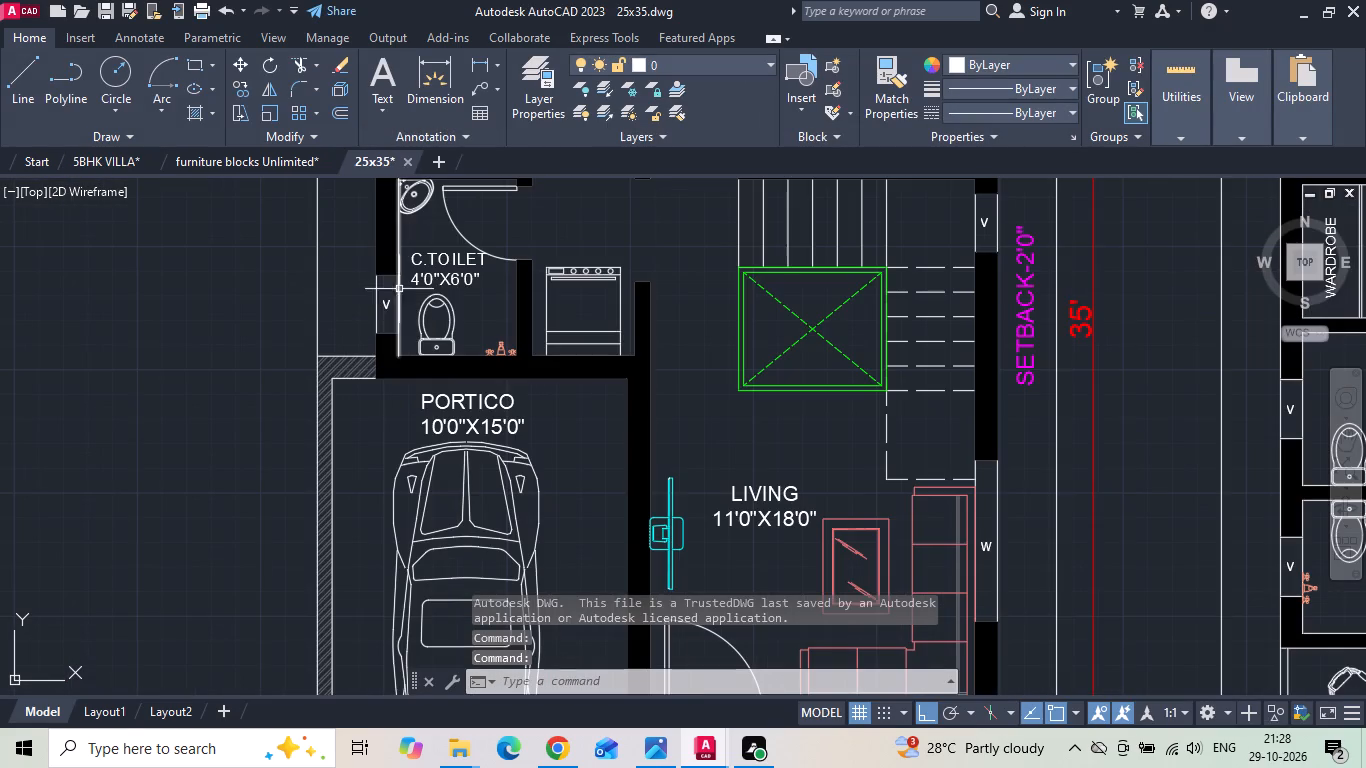
left_click(476, 324)
left_click(424, 327)
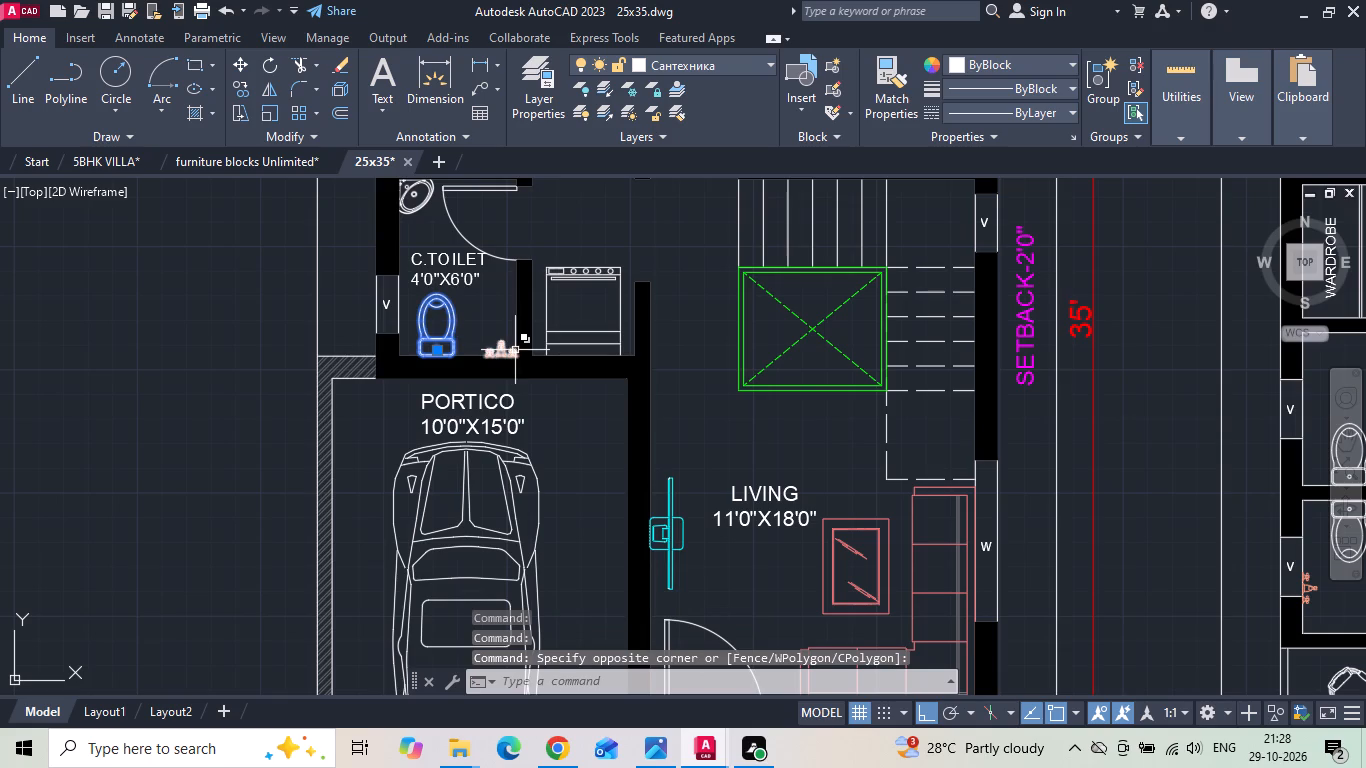
left_click(505, 350)
scroll(380, 330, "down", 1)
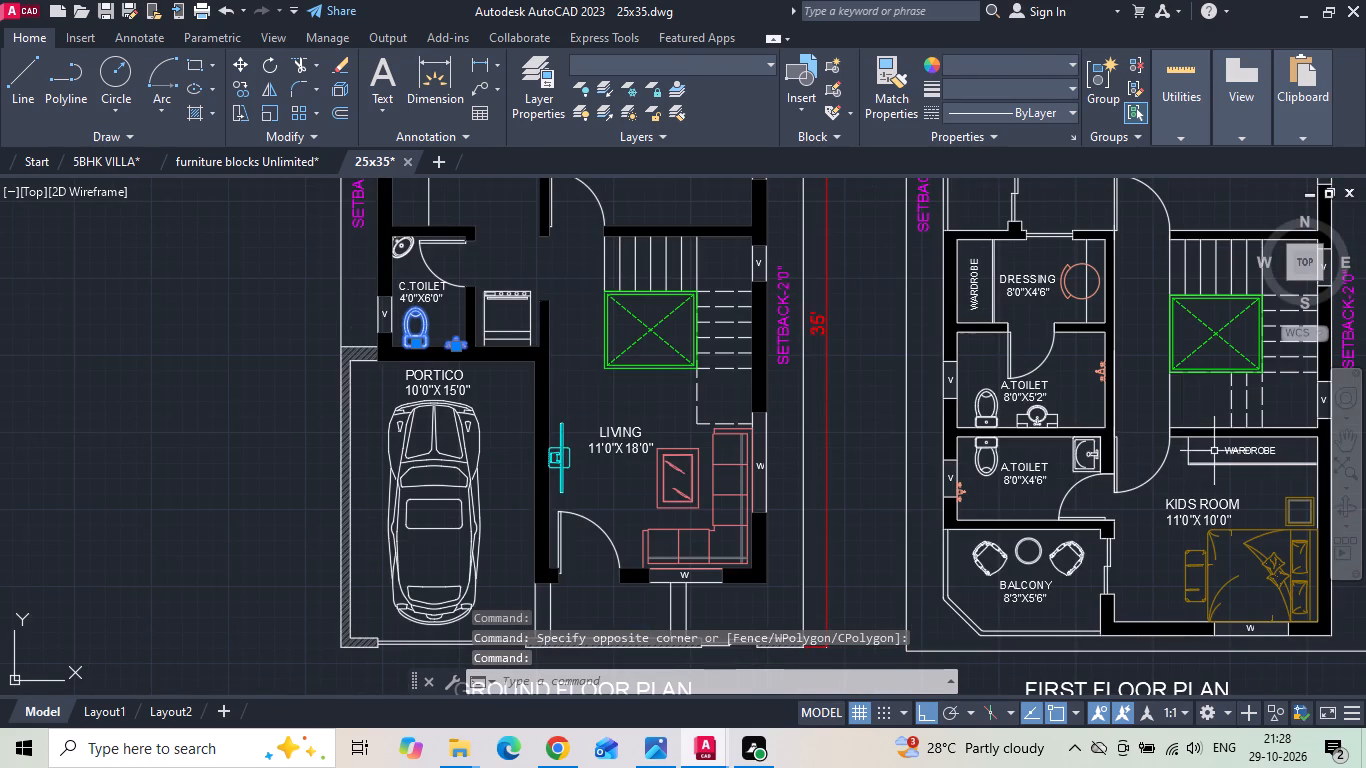
left_click(1088, 451)
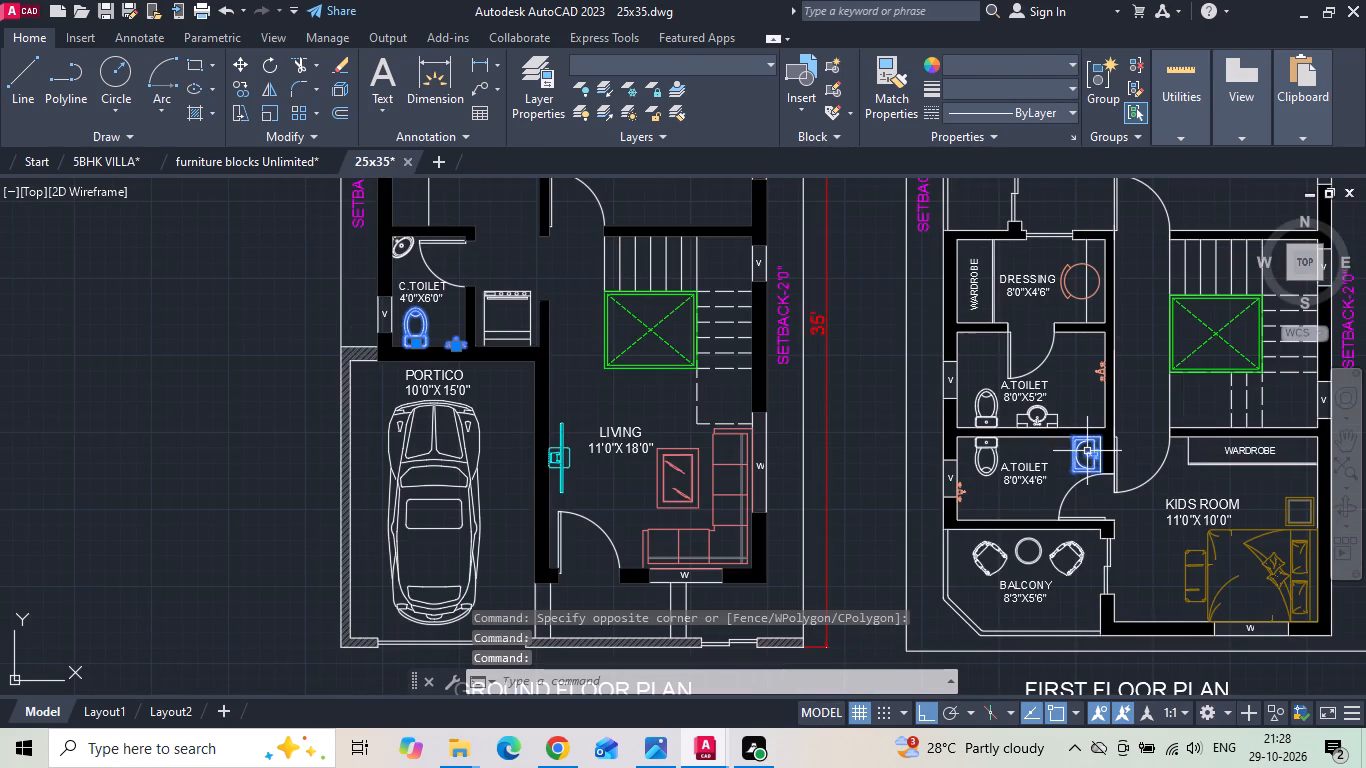
key("ctrl+c")
Paste the copied toilet fixtures into the 5BHK VILLA drawing, in the empty space above the ground floor plan.
left_click(112, 166)
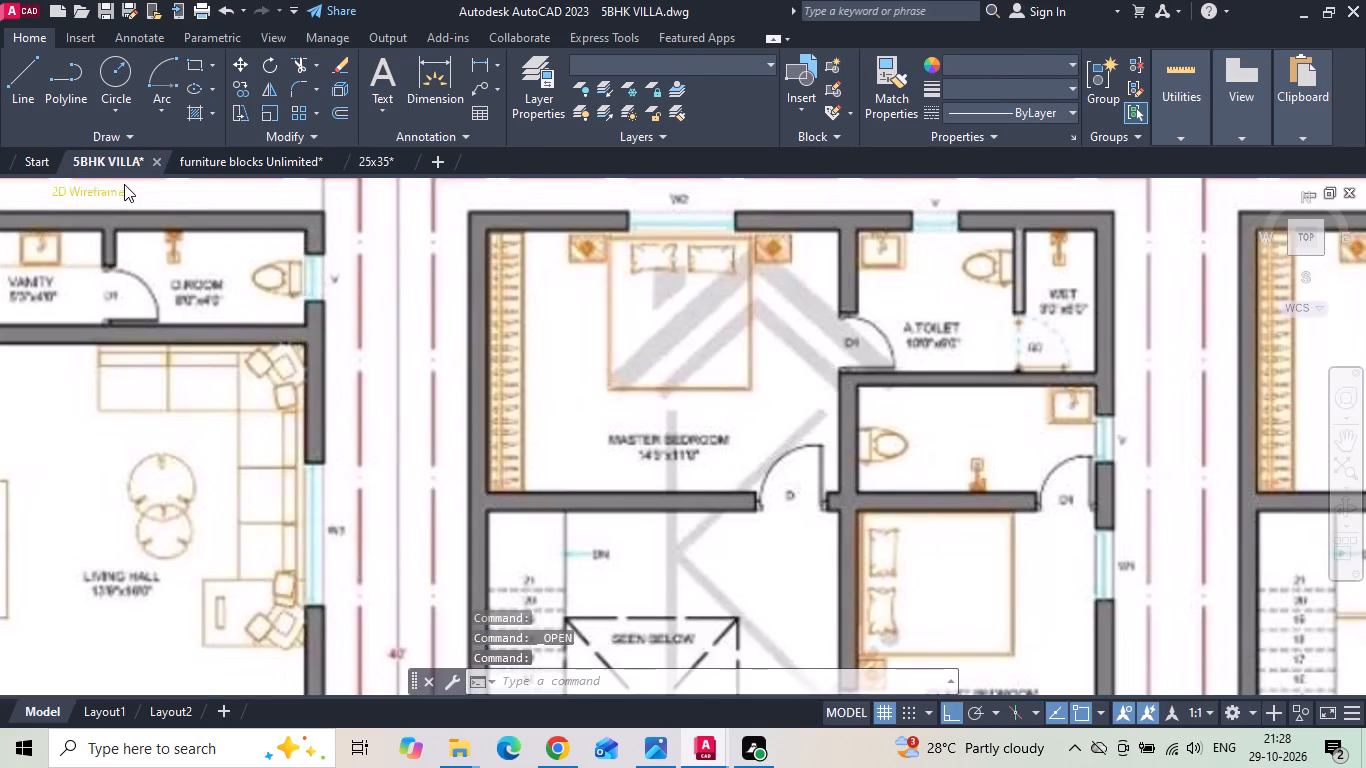
key("ctrl+v")
scroll(503, 328, "down", 3)
middle_click_drag(68, 416, 542, 411)
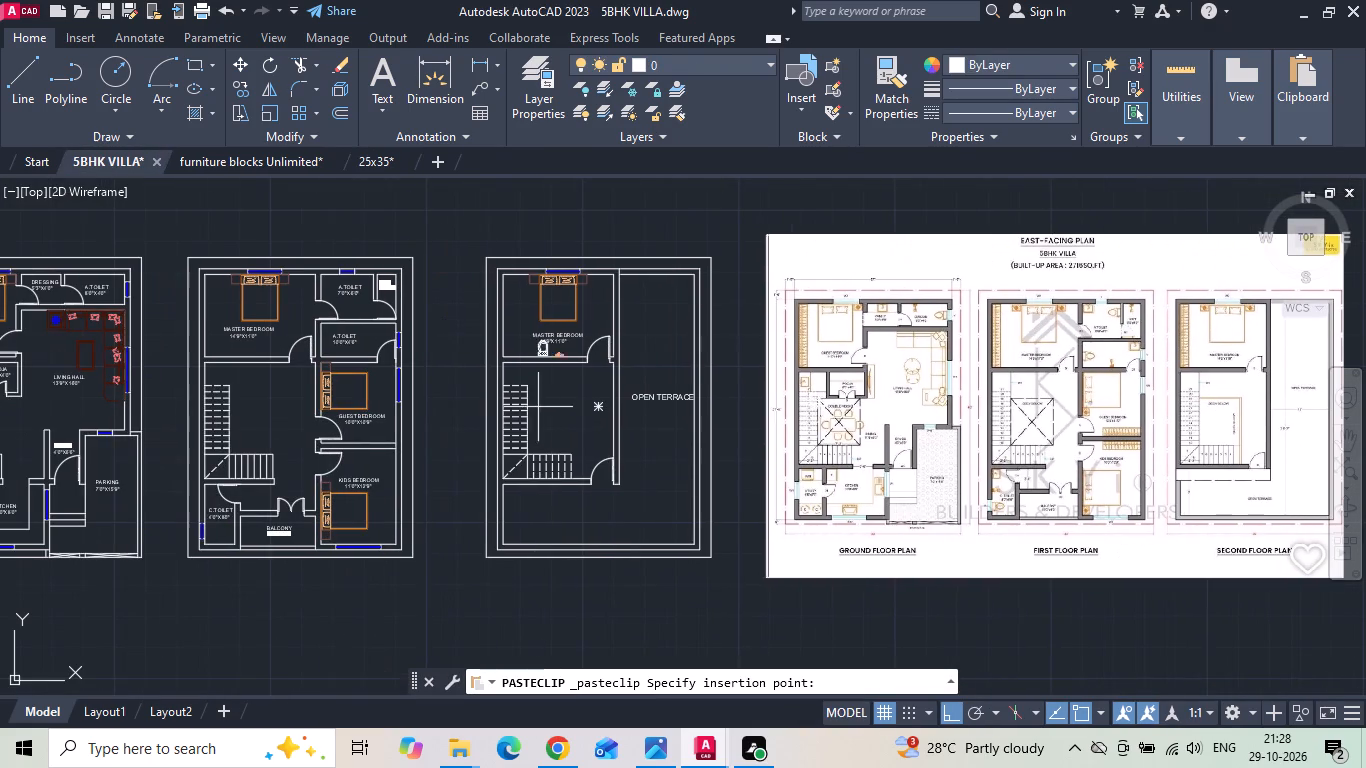
scroll(177, 334, "up", 1)
middle_click_drag(200, 364, 512, 450)
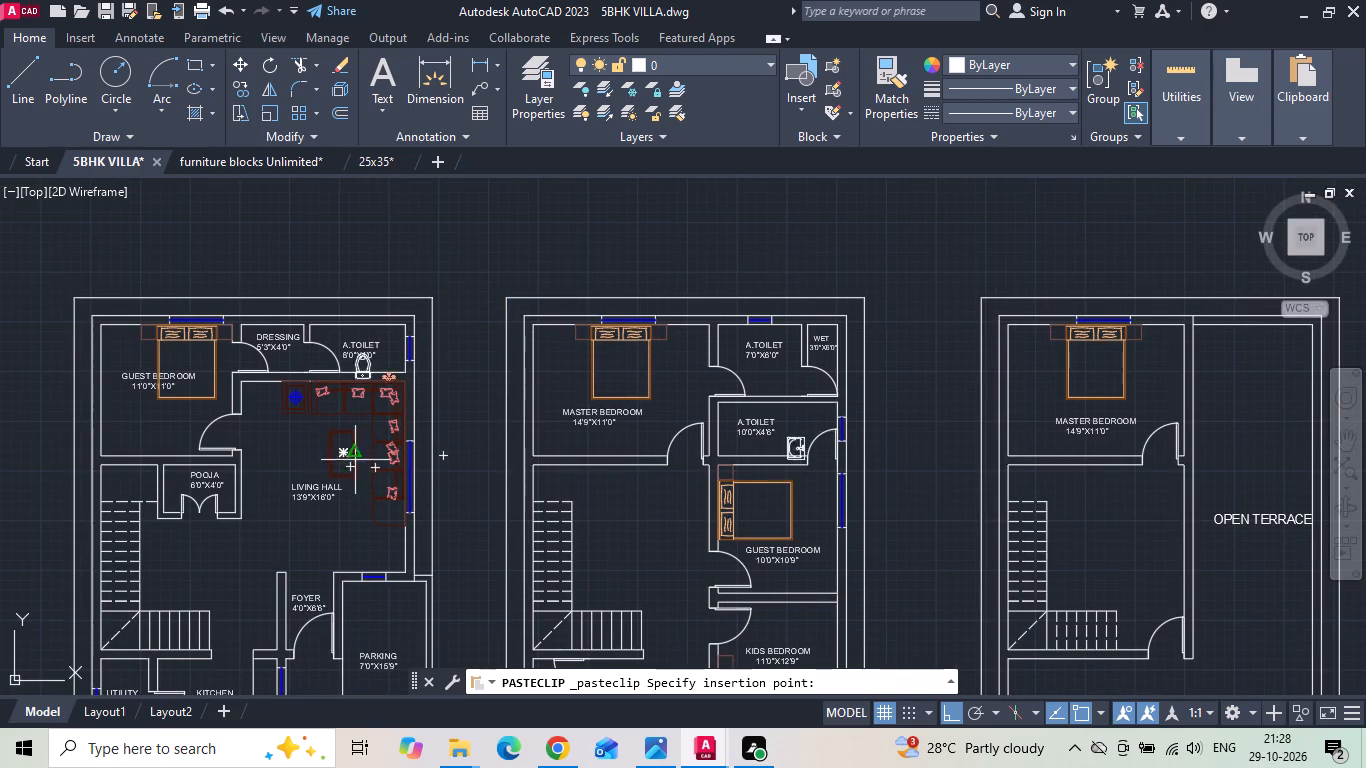
left_click(277, 287)
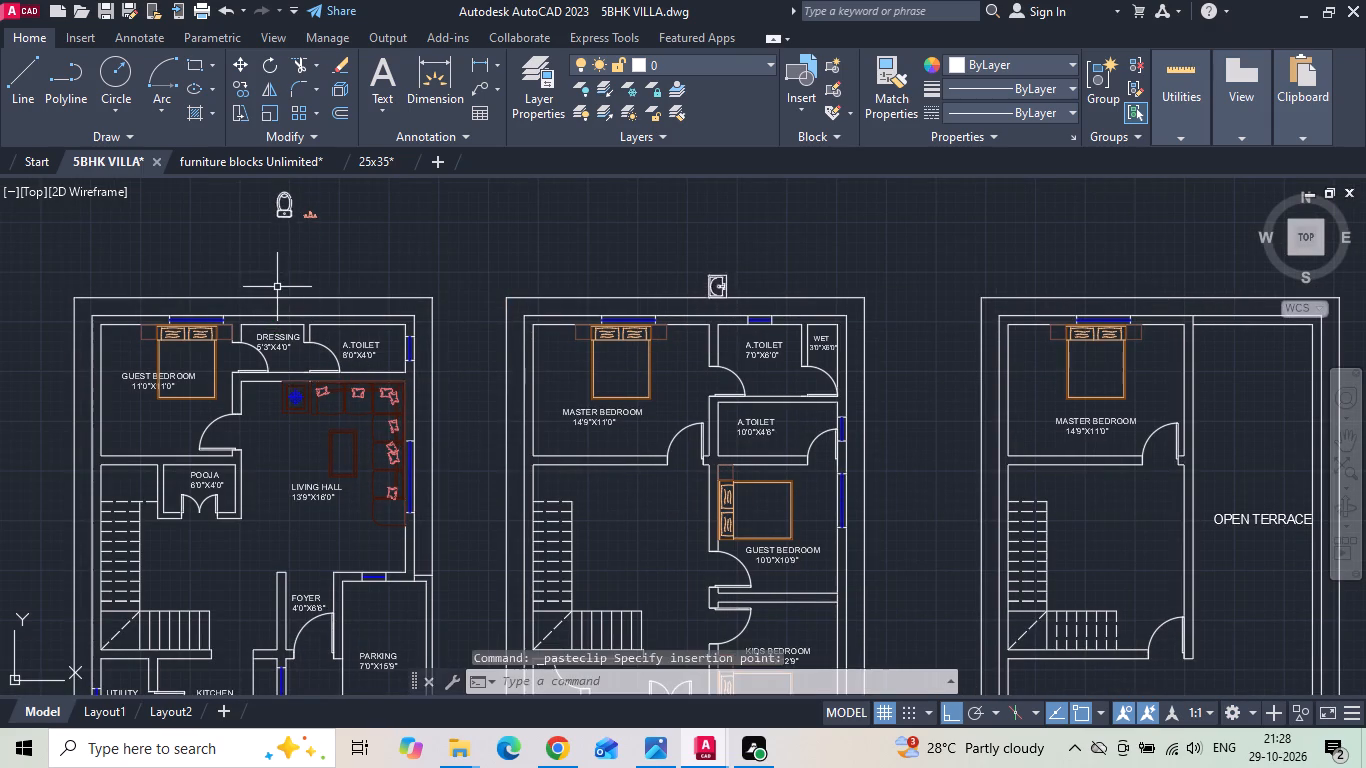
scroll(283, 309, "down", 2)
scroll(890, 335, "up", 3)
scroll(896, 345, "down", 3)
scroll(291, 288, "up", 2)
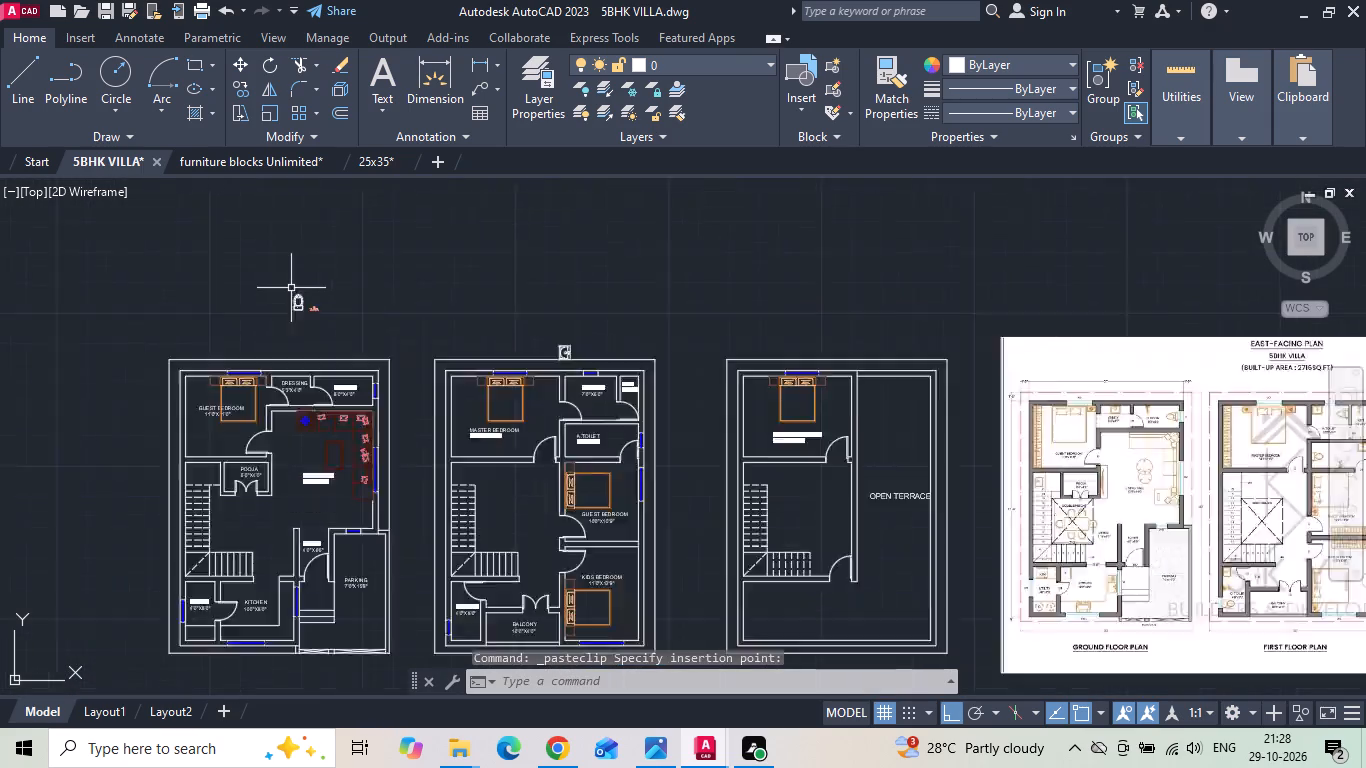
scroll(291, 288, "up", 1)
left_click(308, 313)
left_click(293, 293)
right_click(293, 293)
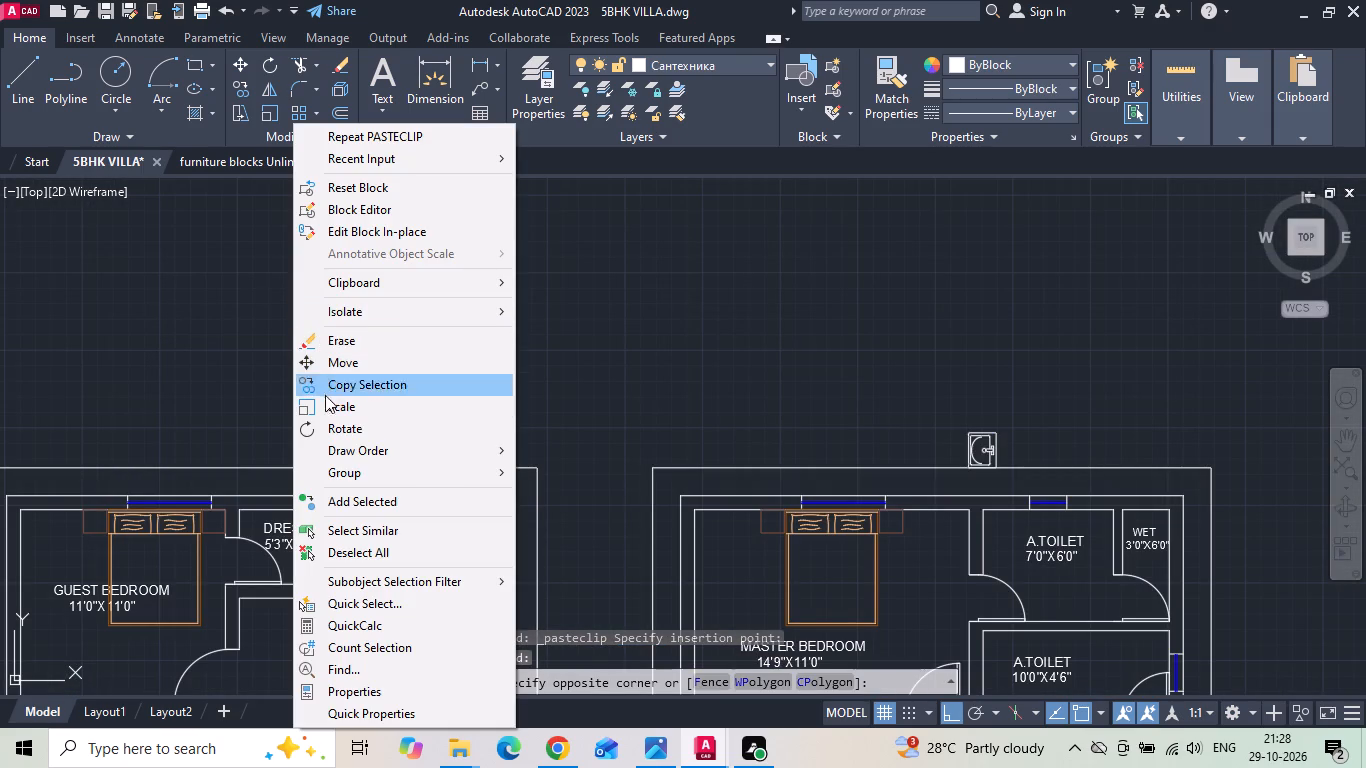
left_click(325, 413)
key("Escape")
Rotate the pasted WC 90 degrees counterclockwise so its tank faces east.
scroll(301, 315, "up", 1)
left_click(299, 301)
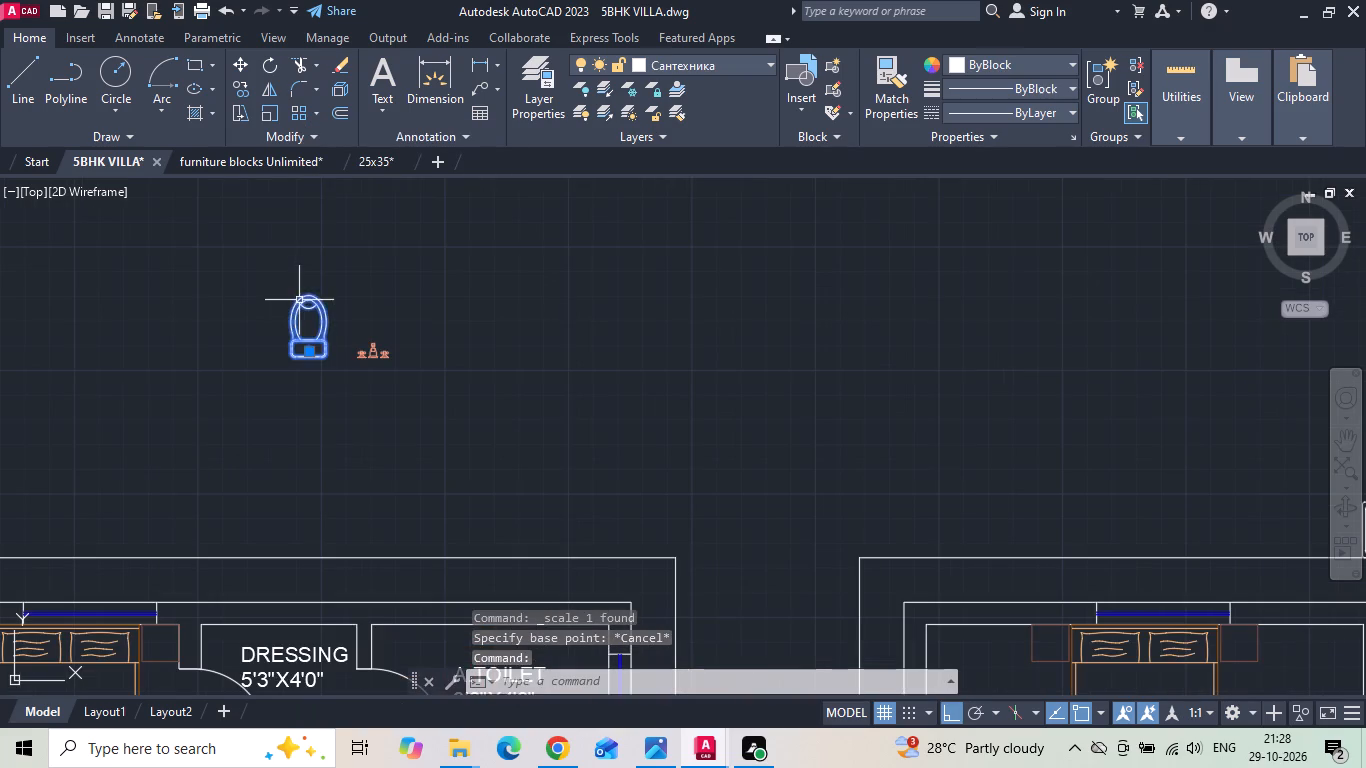
right_click(299, 298)
left_click(335, 434)
left_click(323, 363)
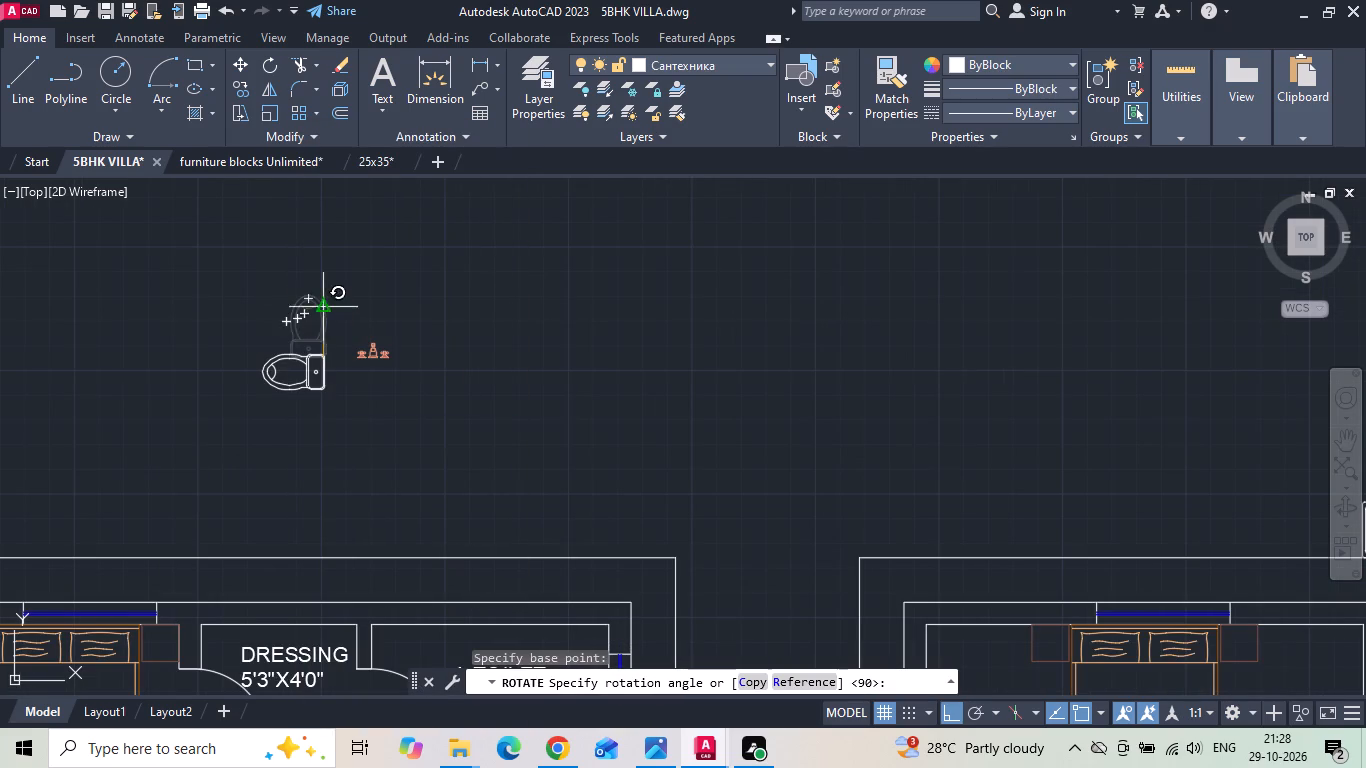
key("F8")
left_click(323, 280)
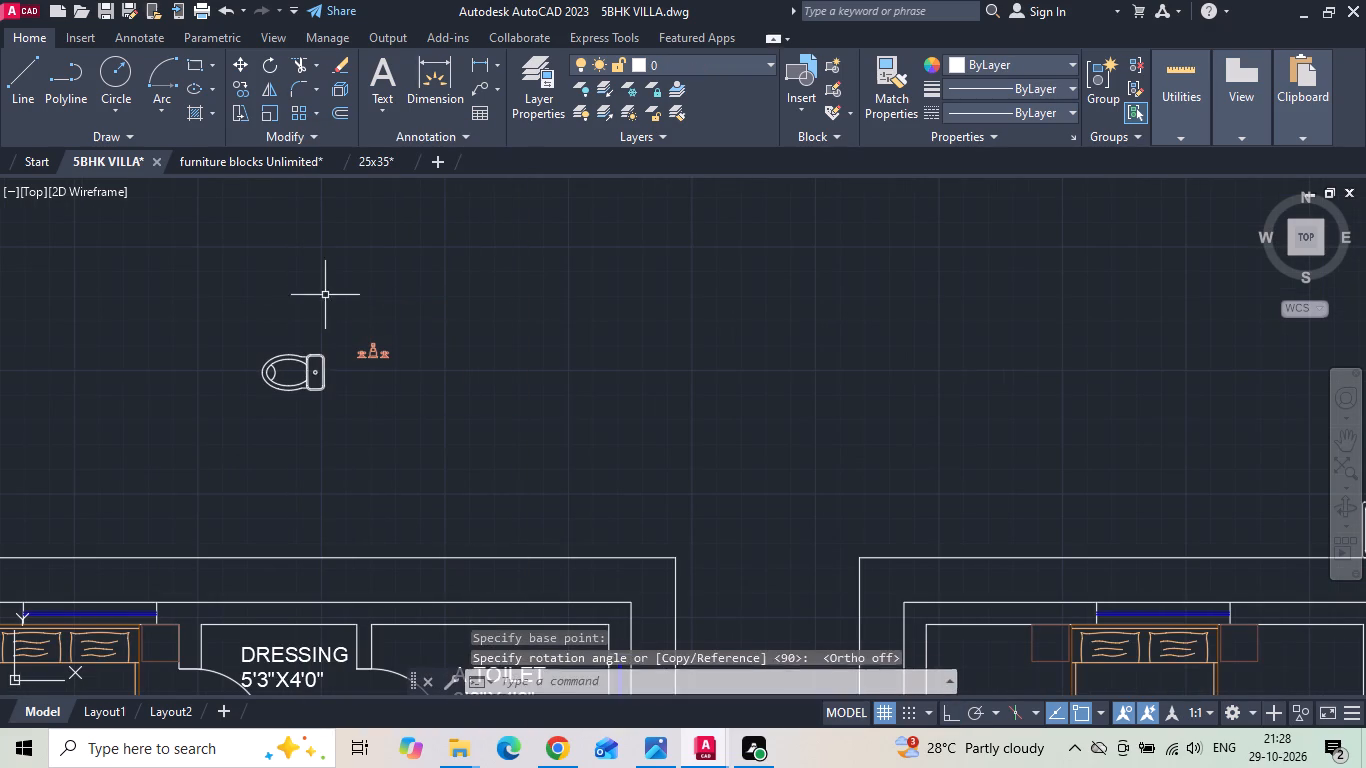
Move the rotated WC into the ground floor A.TOILET 8'0"X4'0", with its tank against the window wall.
left_click_drag(325, 303, 286, 358)
left_click(273, 370)
right_click(271, 371)
left_click(306, 353)
scroll(323, 398, "up", 2)
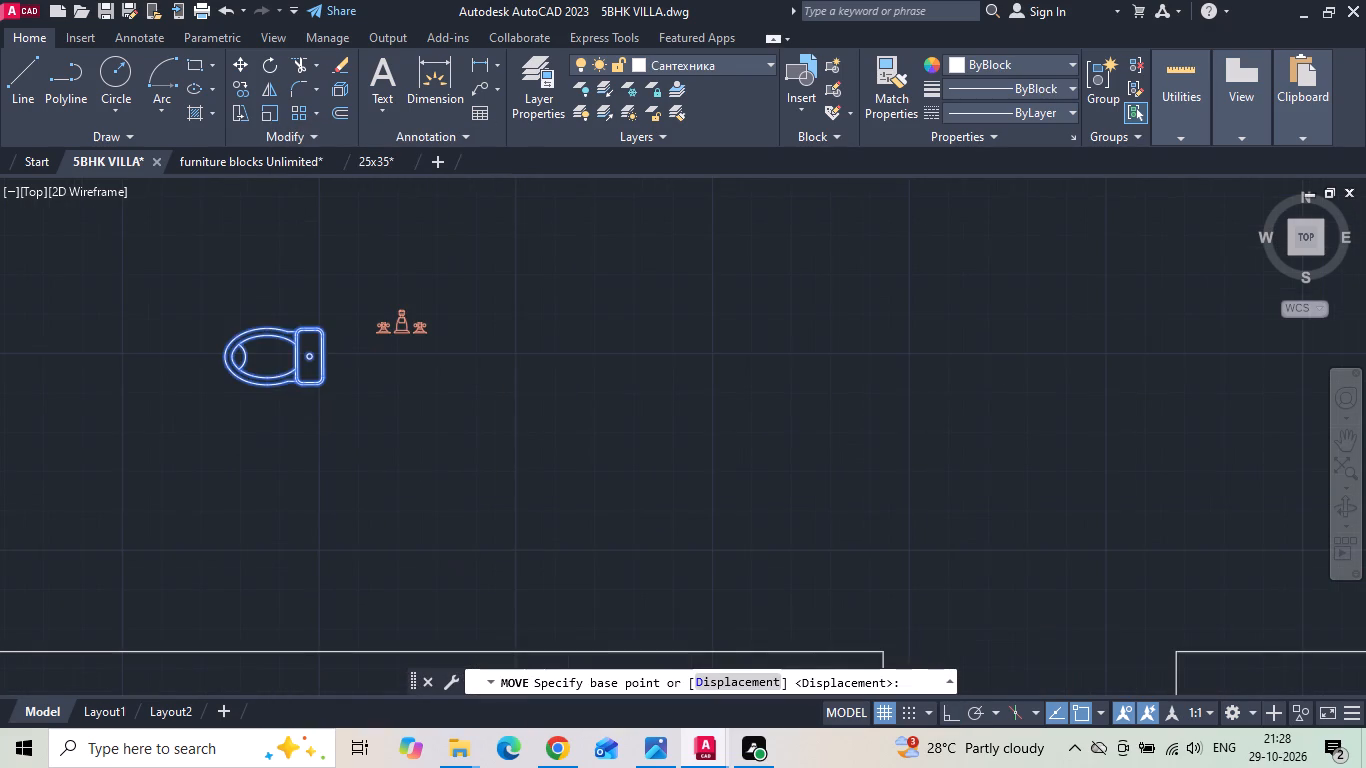
left_click(328, 332)
scroll(343, 313, "down", 3)
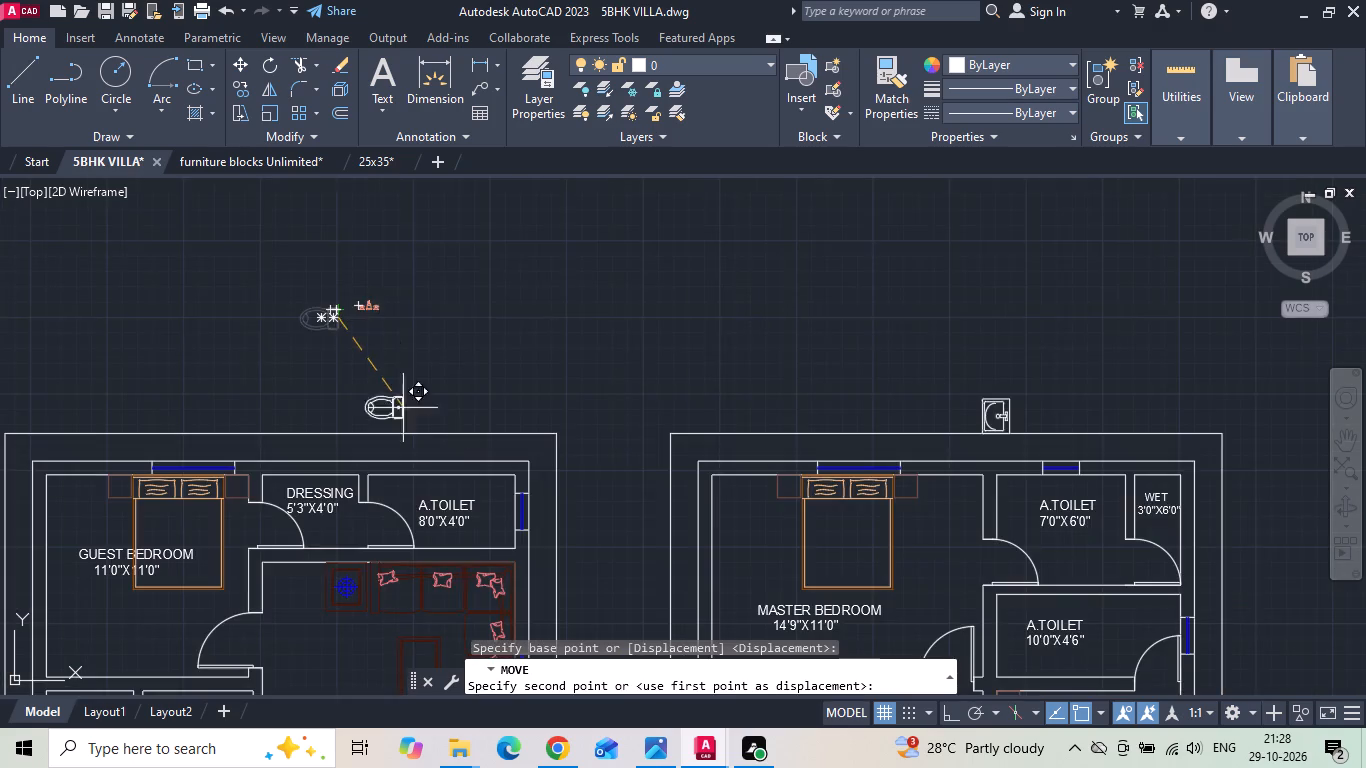
scroll(494, 534, "up", 2)
left_click(536, 477)
scroll(450, 377, "down", 2)
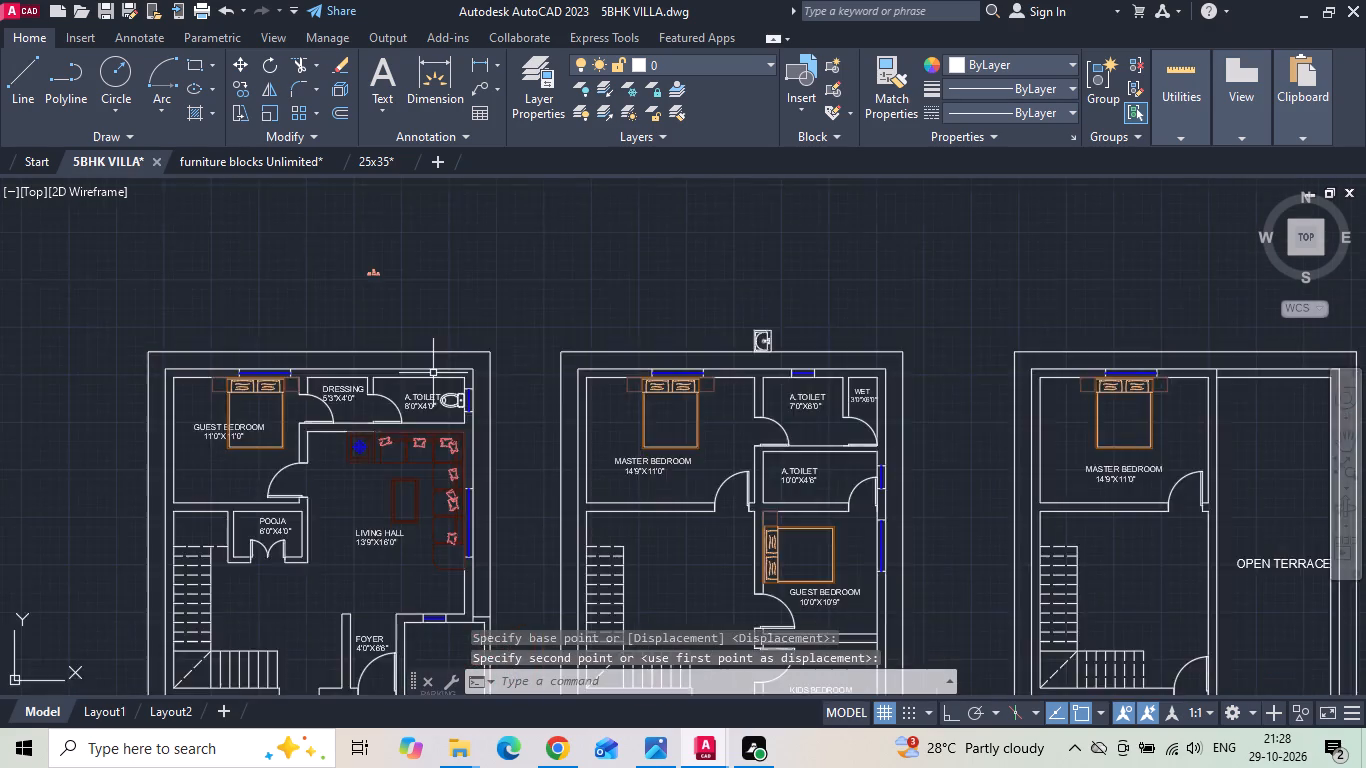
Copy the ground floor WC into the first floor A.TOILET 7'0"X6'0", with its tank against the WET area partition.
scroll(433, 373, "down", 3)
scroll(1020, 402, "up", 3)
scroll(1023, 402, "down", 3)
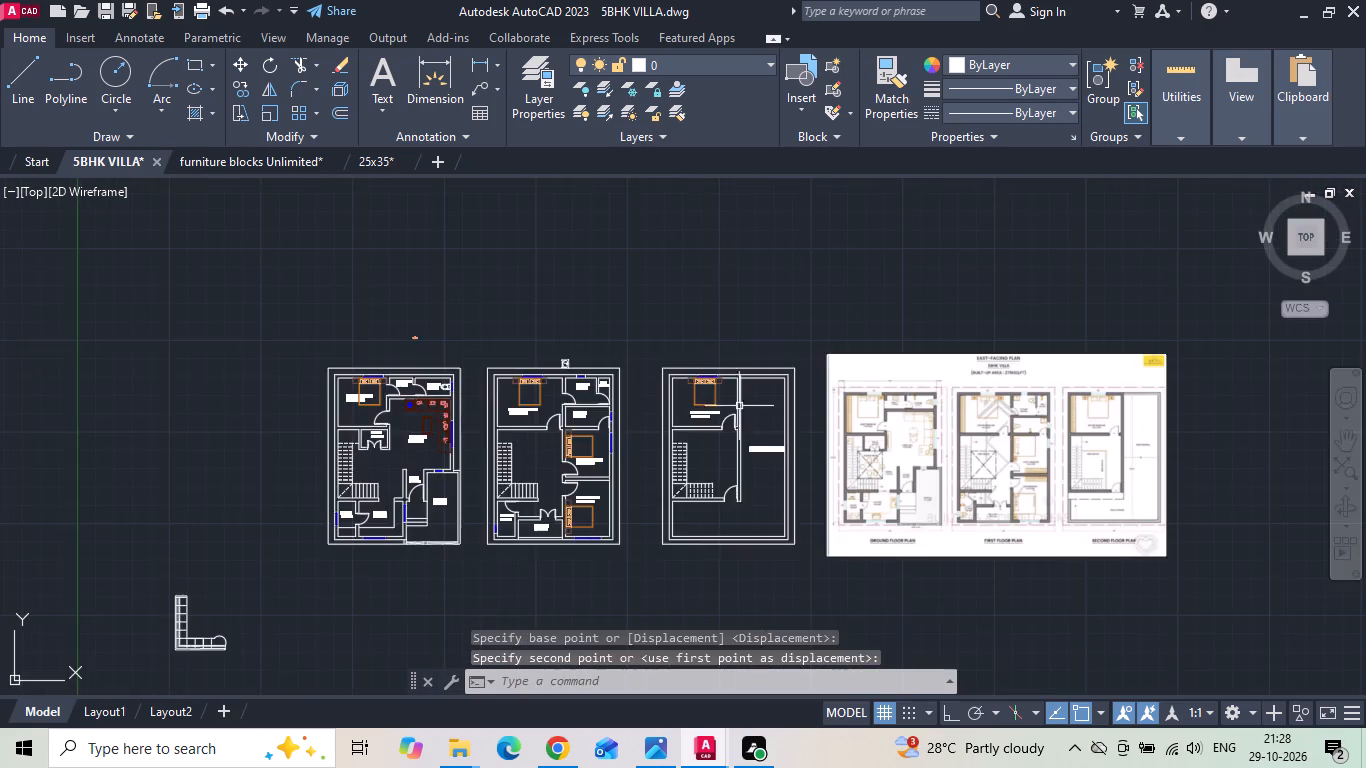
scroll(391, 410, "up", 3)
scroll(571, 324, "up", 2)
left_click(624, 317)
right_click(624, 317)
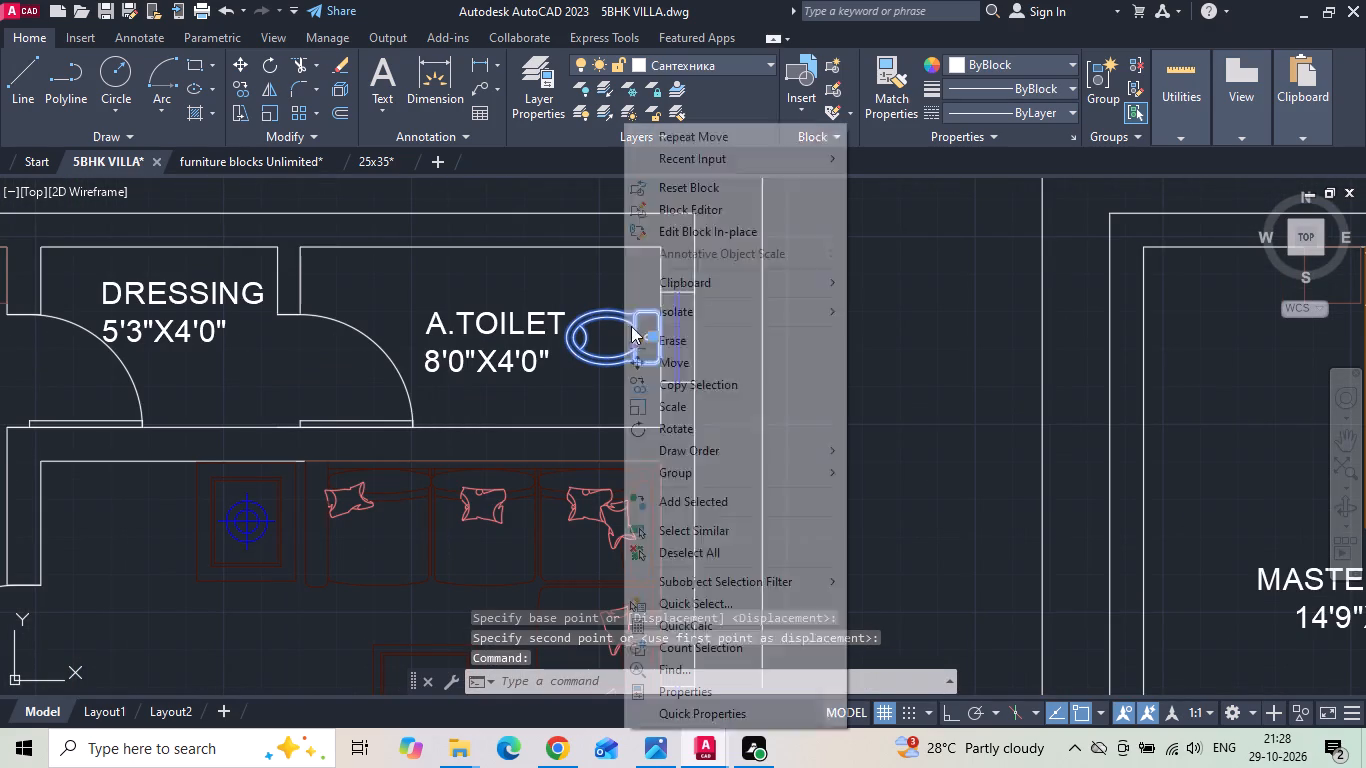
left_click(670, 386)
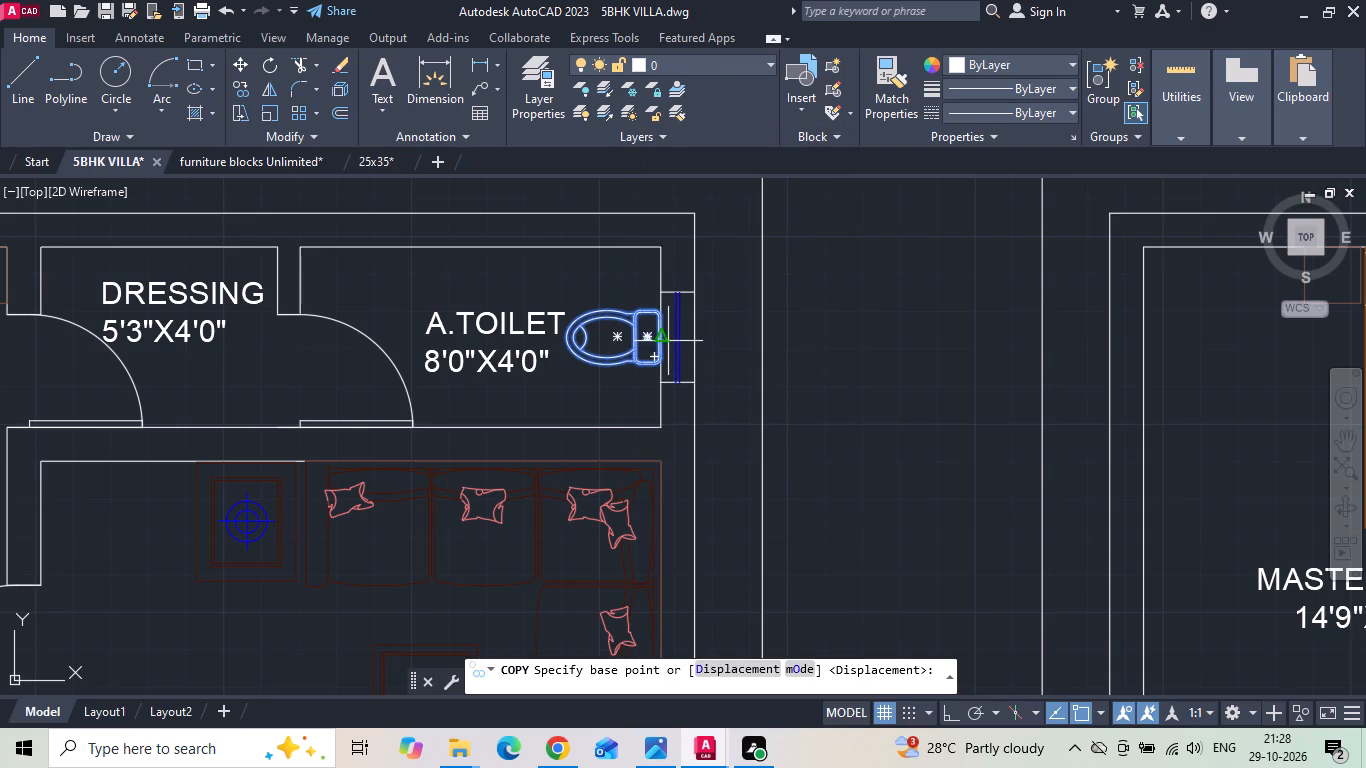
left_click(666, 335)
scroll(365, 302, "down", 2)
scroll(1256, 315, "up", 2)
scroll(654, 337, "down", 1)
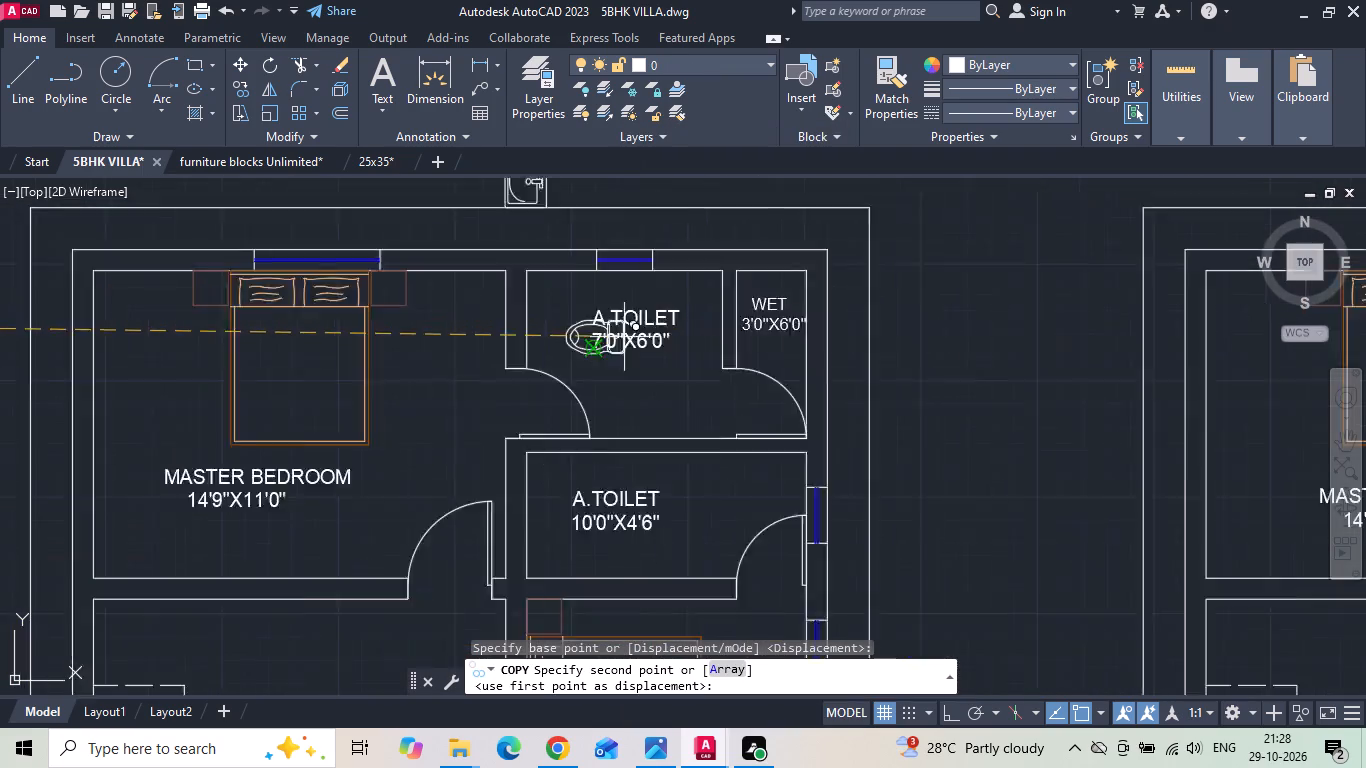
scroll(624, 337, "down", 1)
scroll(784, 464, "up", 1)
scroll(548, 416, "down", 3)
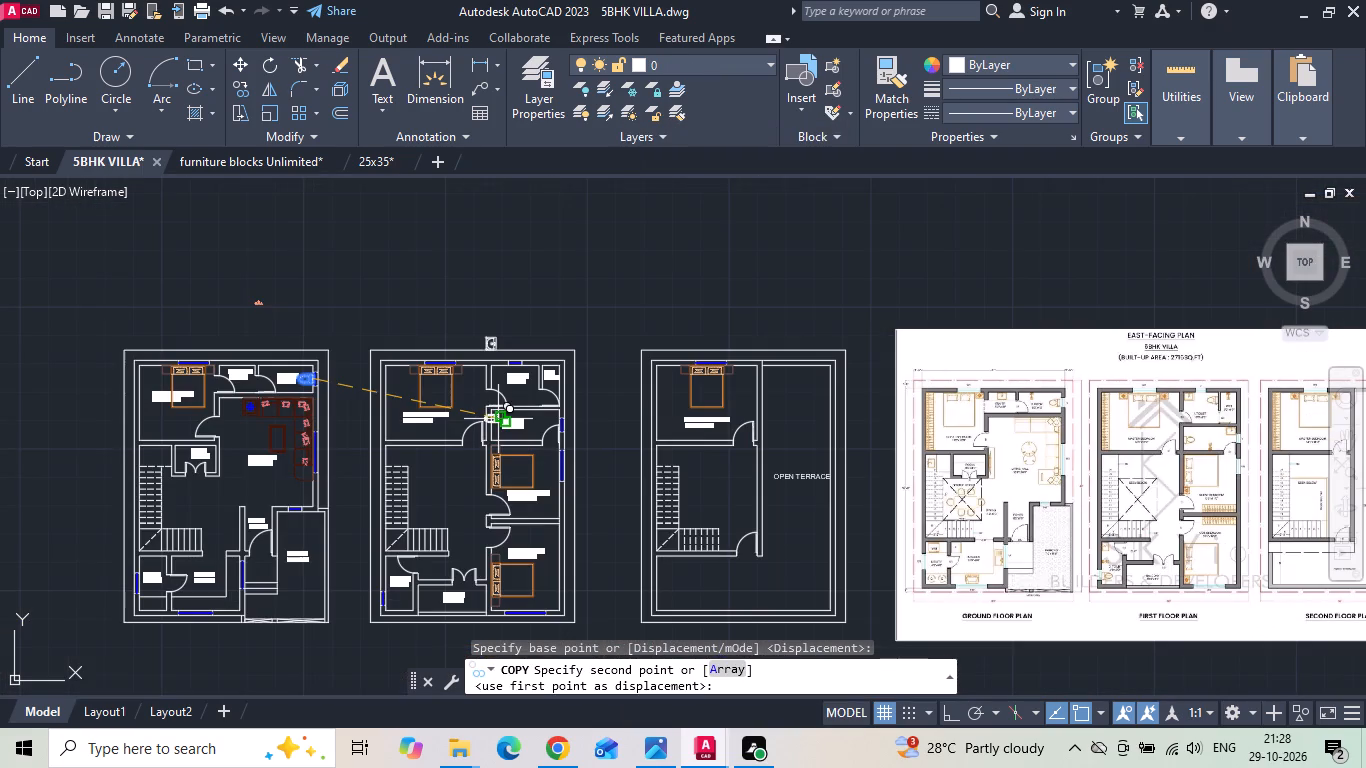
scroll(510, 381, "up", 4)
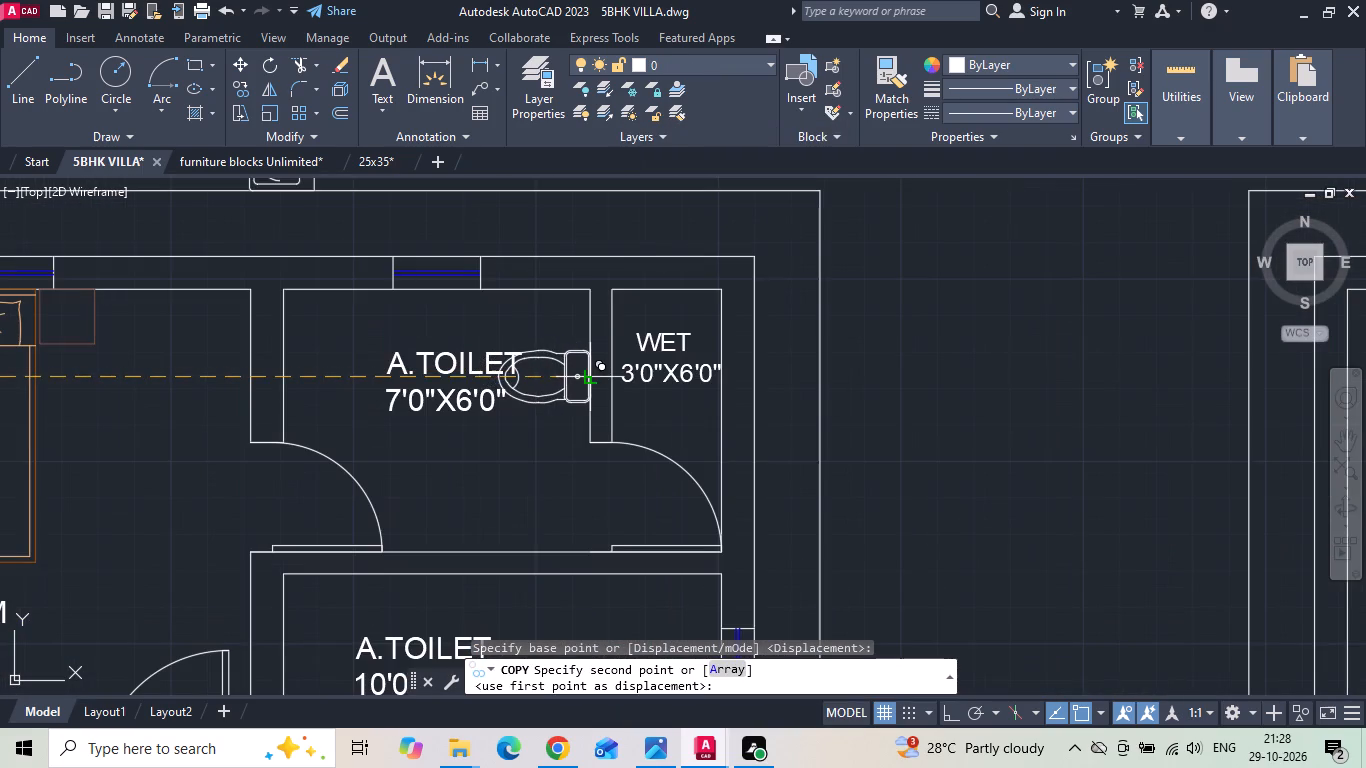
left_click(590, 371)
Place another copy of the WC at the upper wall of the first floor A.TOILET 10'0"X4'6".
scroll(570, 315, "down", 3)
middle_click_drag(534, 320, 488, 314)
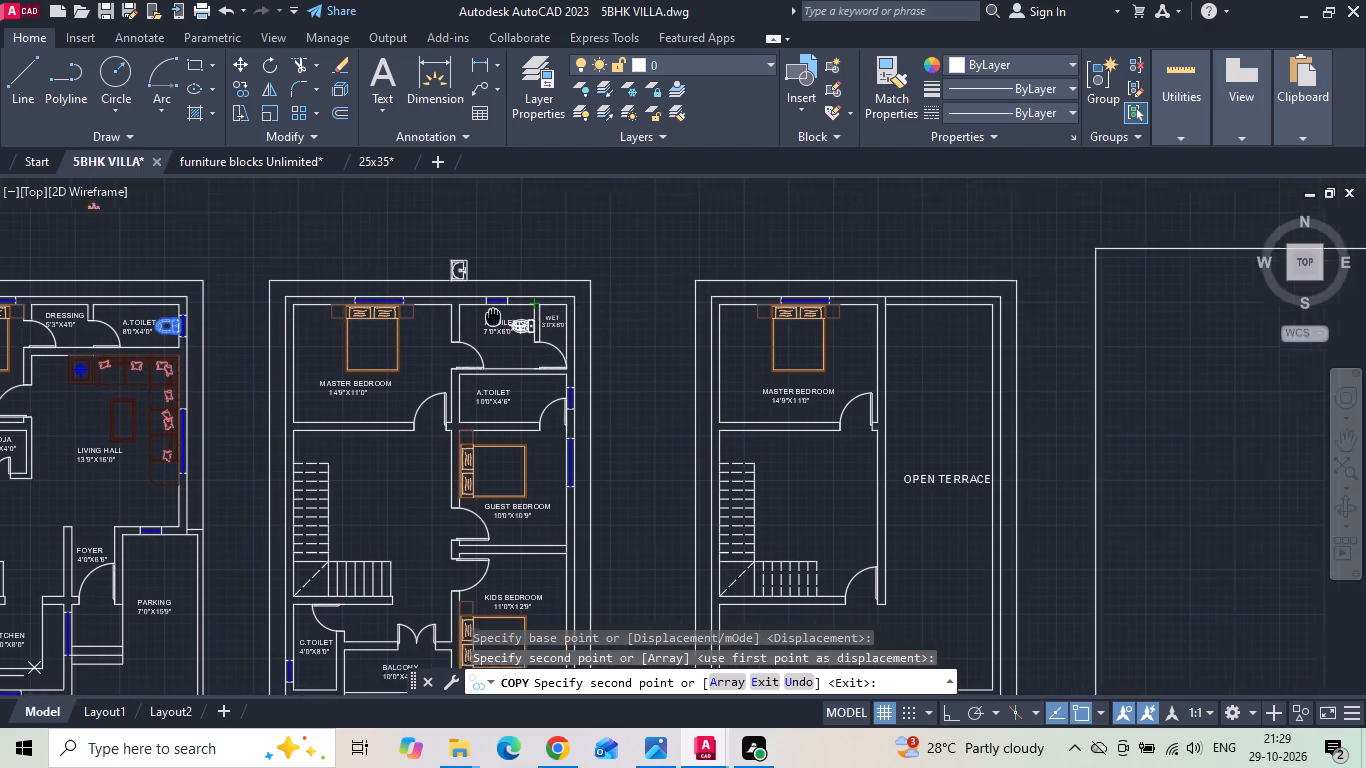
middle_click_drag(488, 314, 437, 310)
middle_click_drag(367, 296, 215, 269)
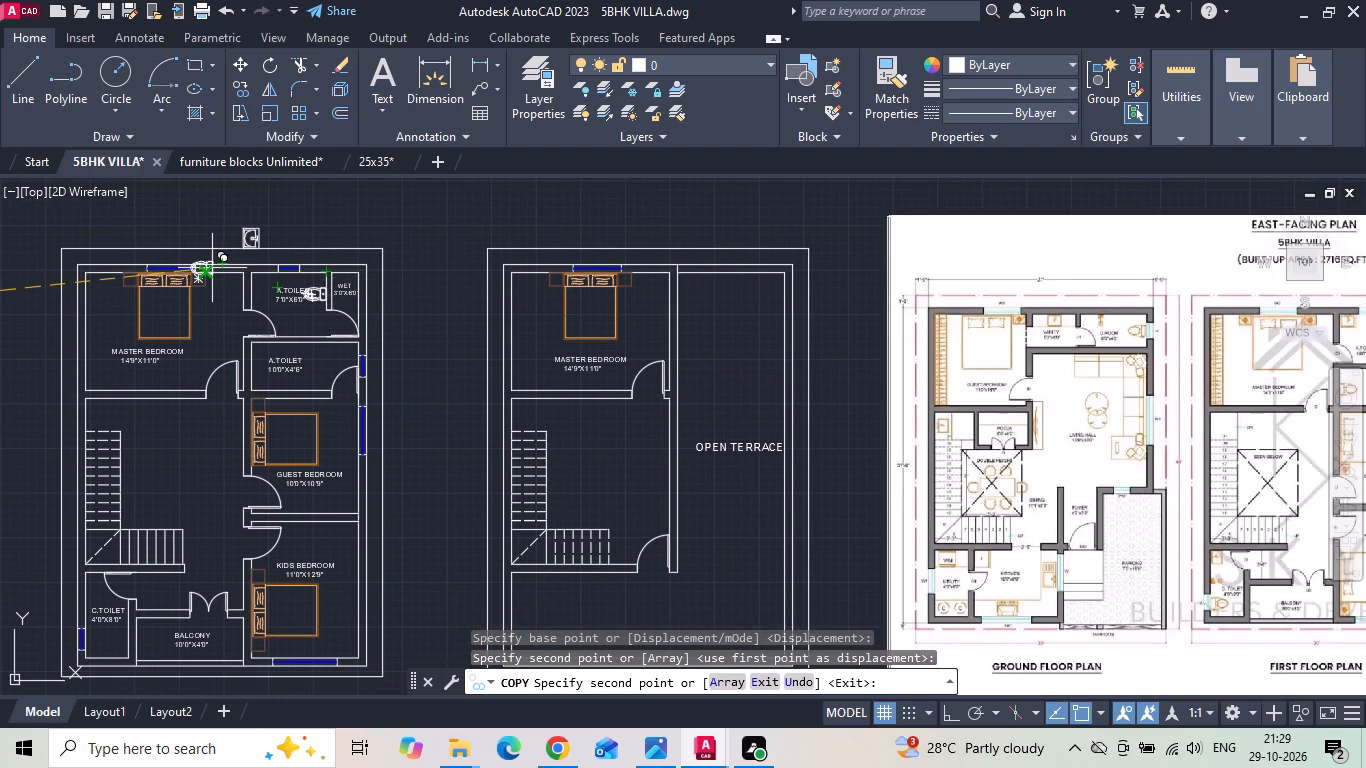
scroll(86, 379, "up", 2)
scroll(642, 328, "up", 1)
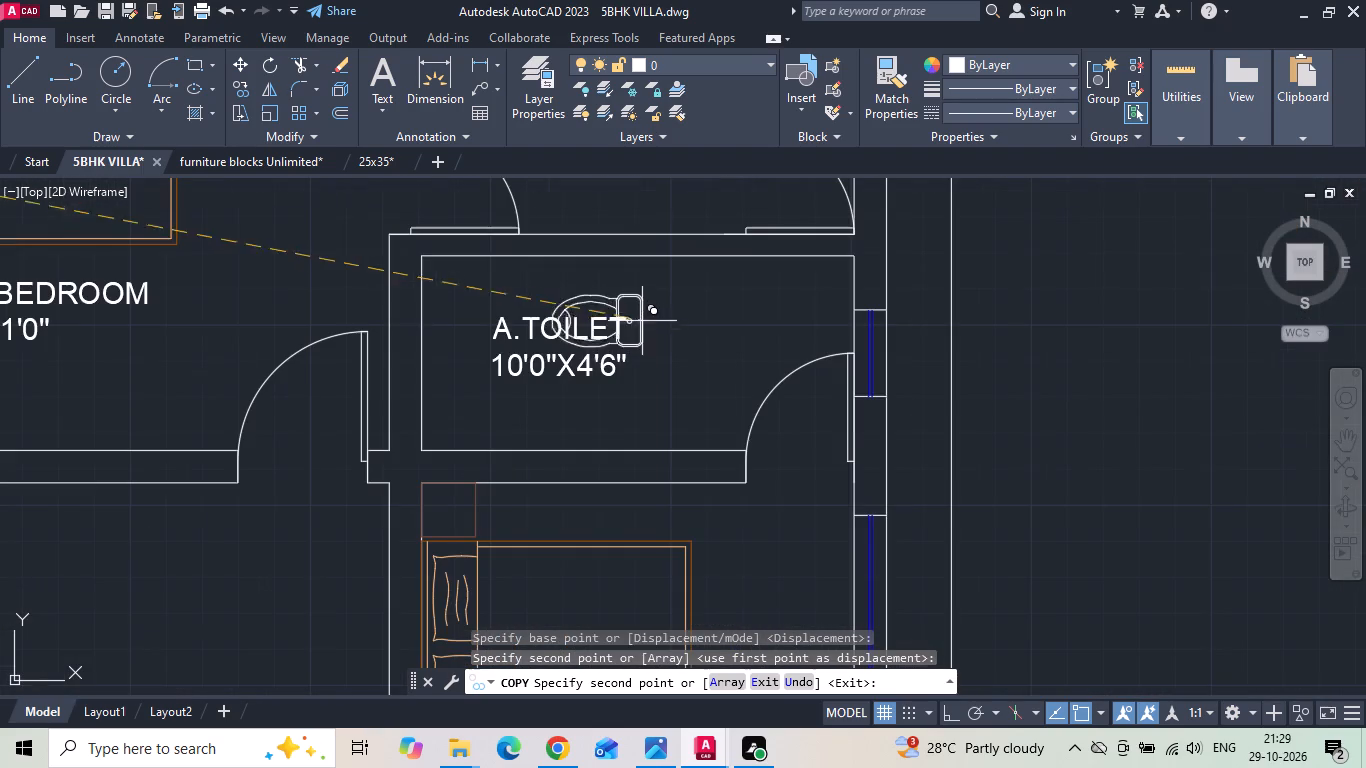
left_click(627, 262)
key("Escape")
Rotate the WC in the 10'0"X4'6" A.TOILET 90 degrees with ortho on, so its tank faces the upper wall.
left_click_drag(638, 262, 621, 268)
left_click(590, 277)
right_click(590, 277)
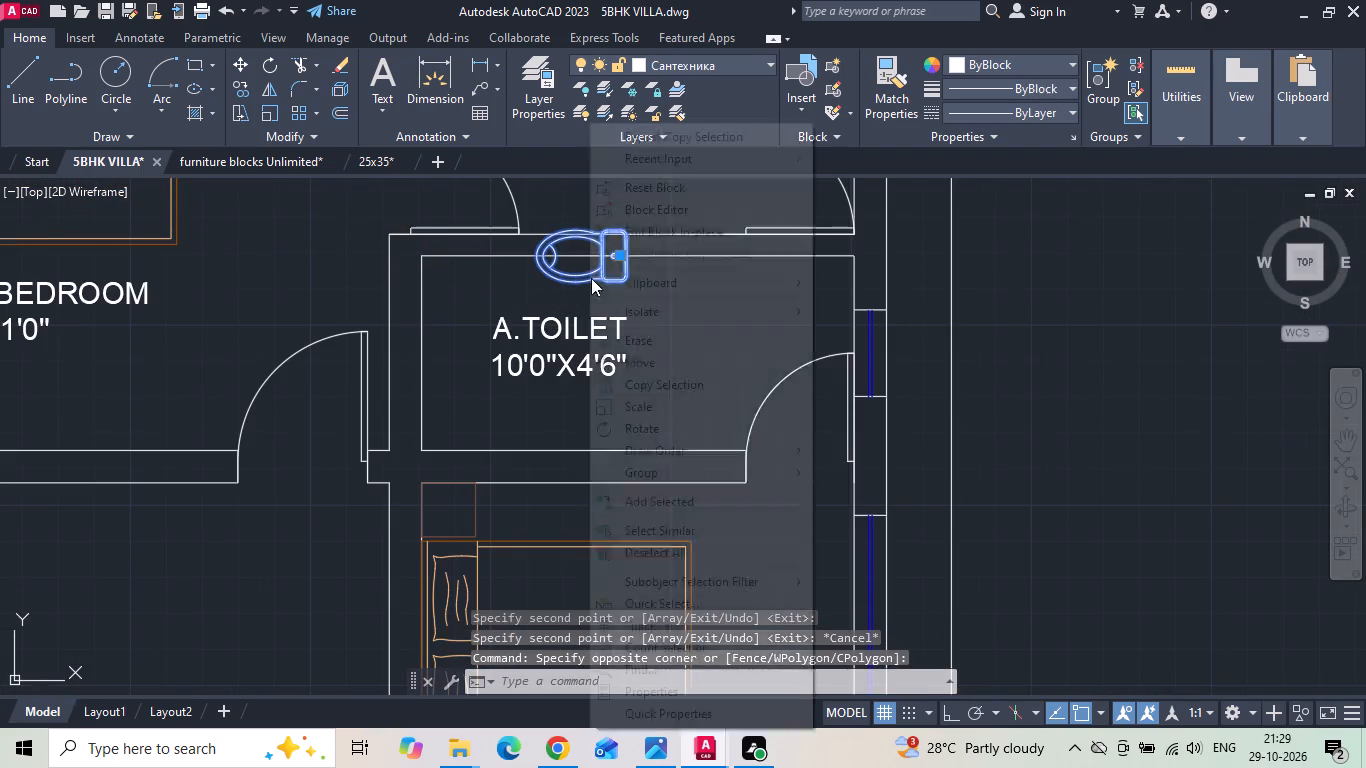
left_click(627, 427)
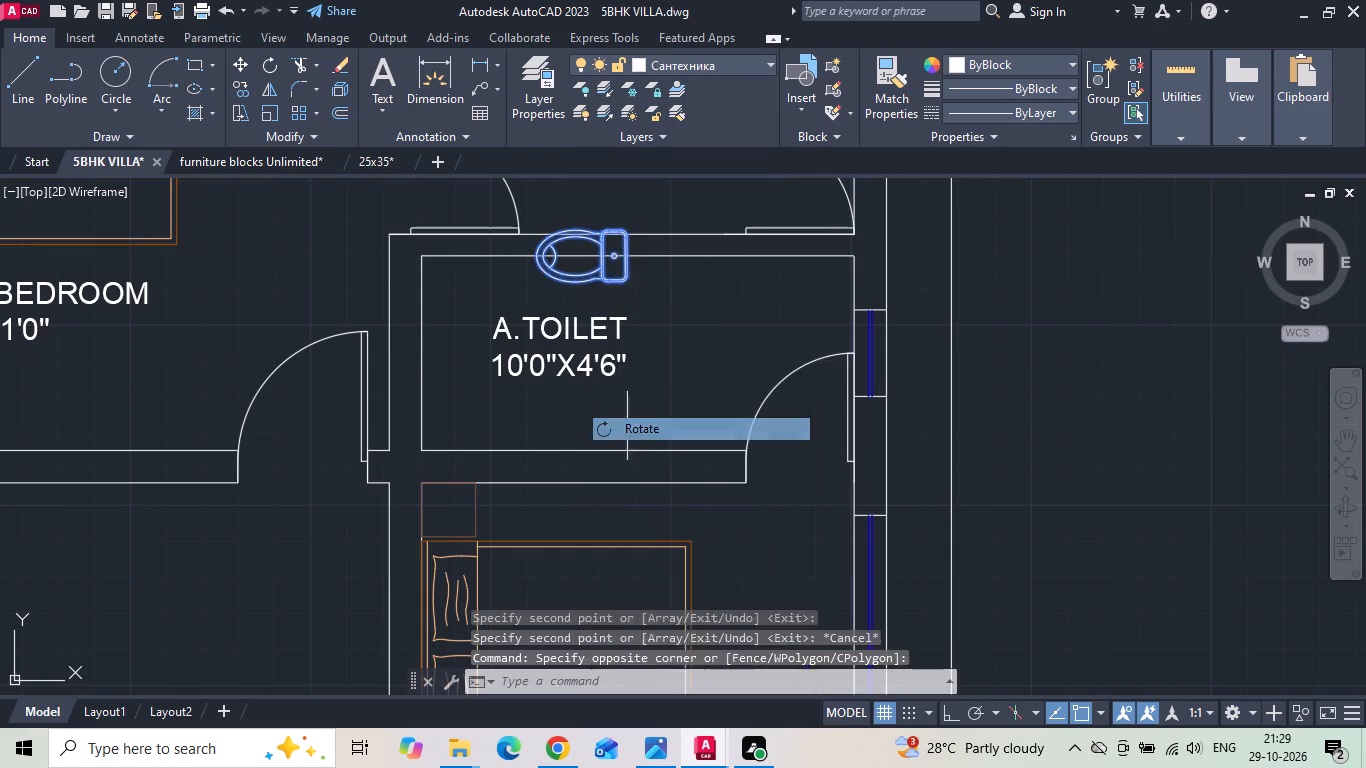
scroll(624, 269, "up", 1)
left_click(623, 243)
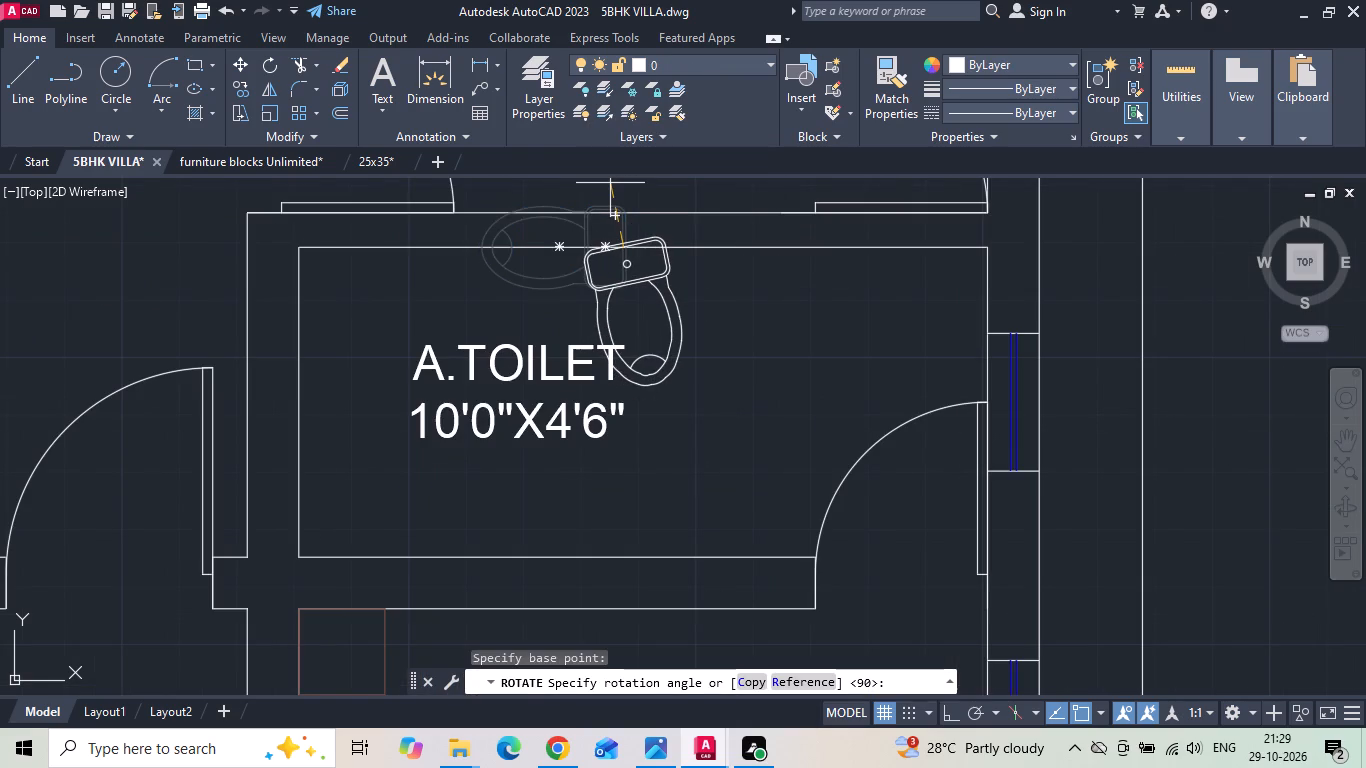
key("F8")
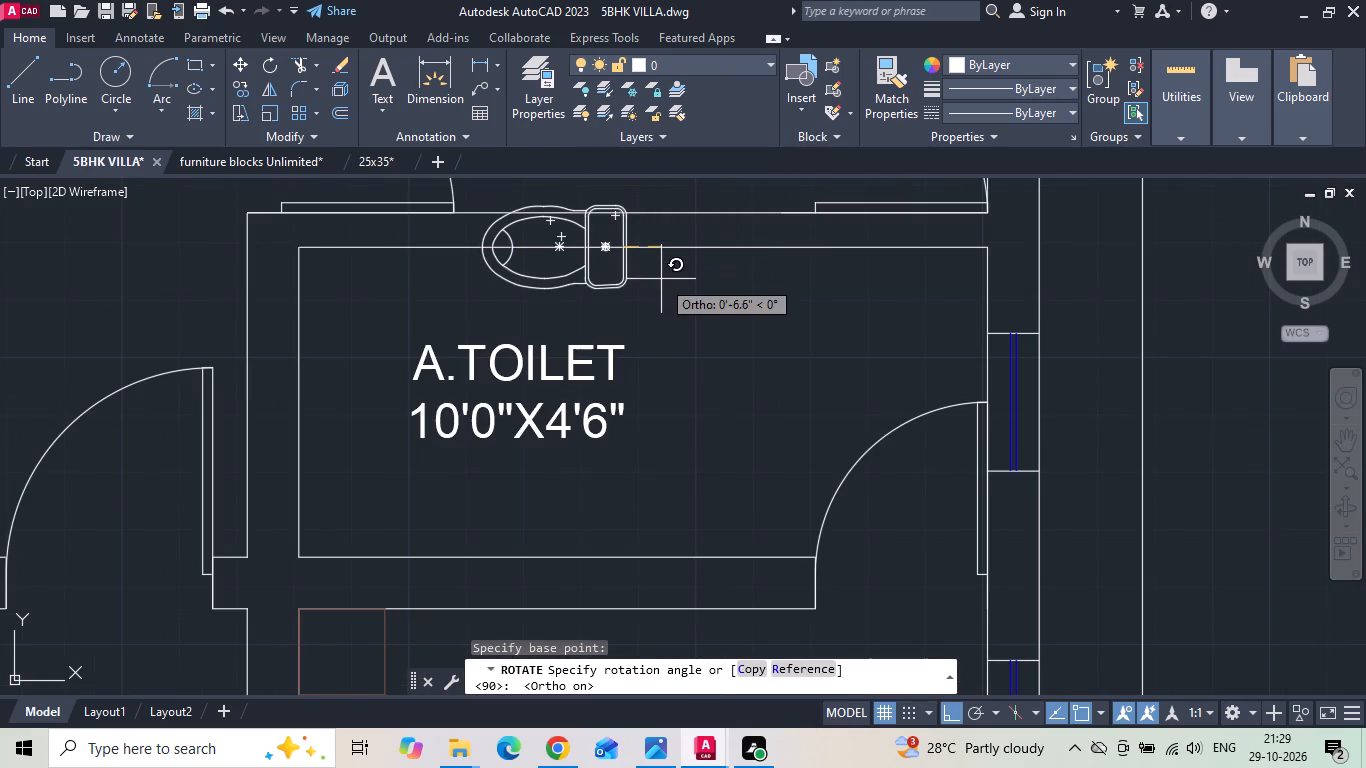
middle_click_drag(660, 205, 647, 320)
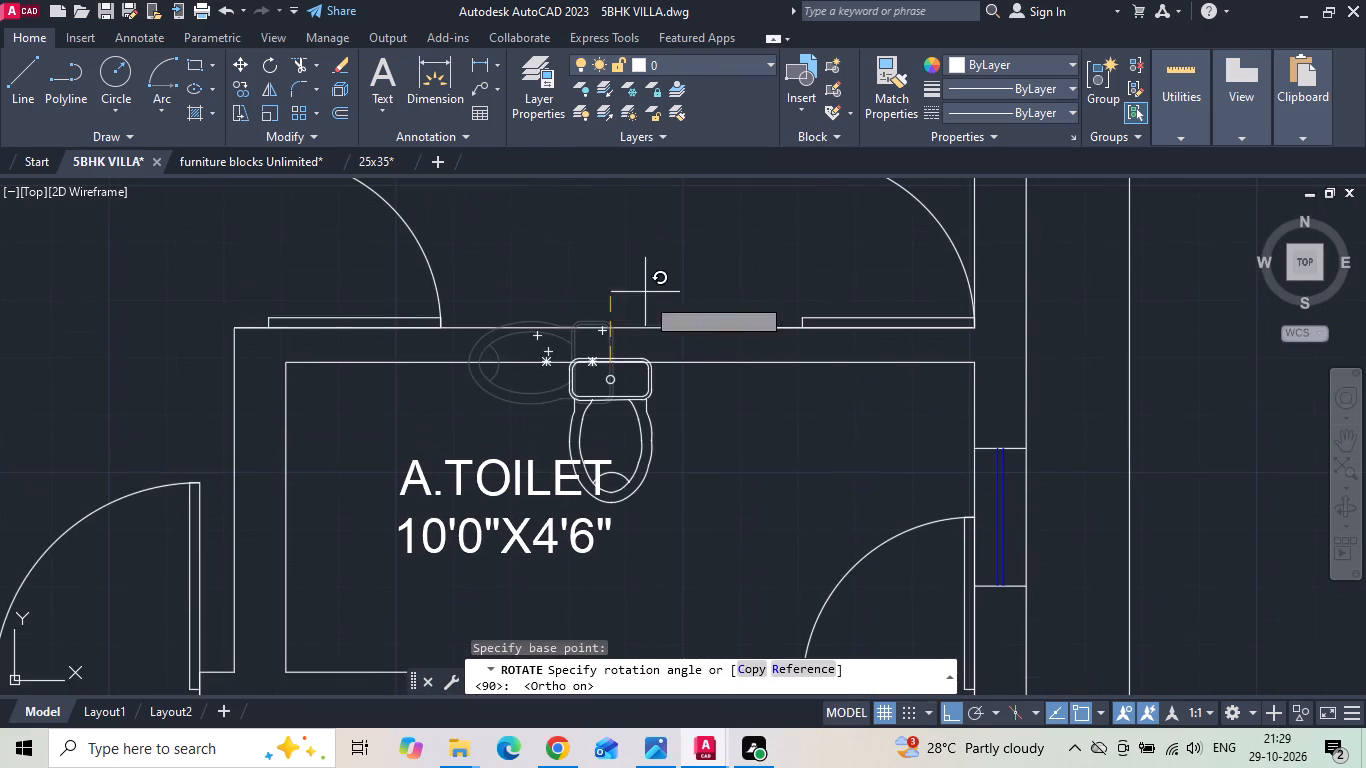
left_click(644, 263)
Move the WC in the 10'0"X4'6" A.TOILET slightly down so its tank sits flush with the upper wall's inner face.
left_click(666, 416)
left_click(581, 386)
right_click(581, 386)
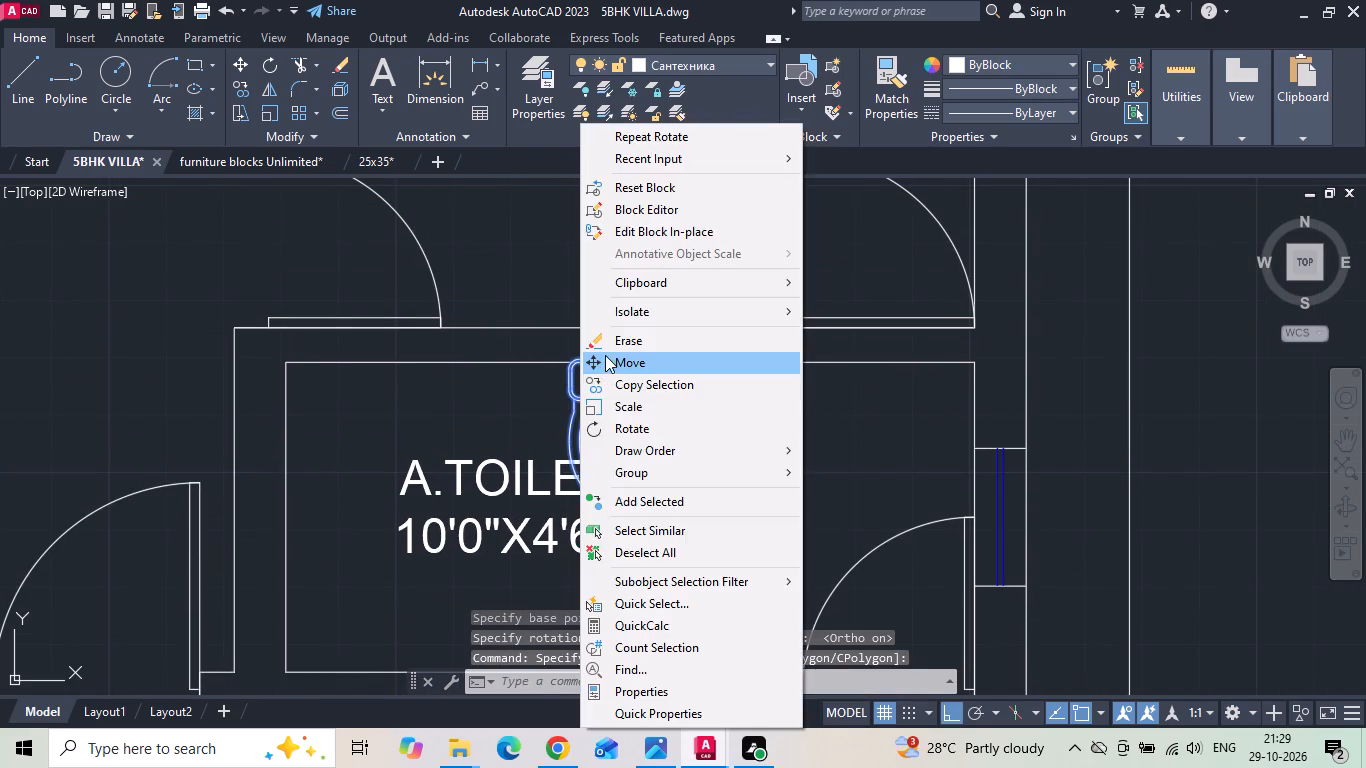
left_click(605, 355)
scroll(605, 357, "up", 3)
left_click(605, 354)
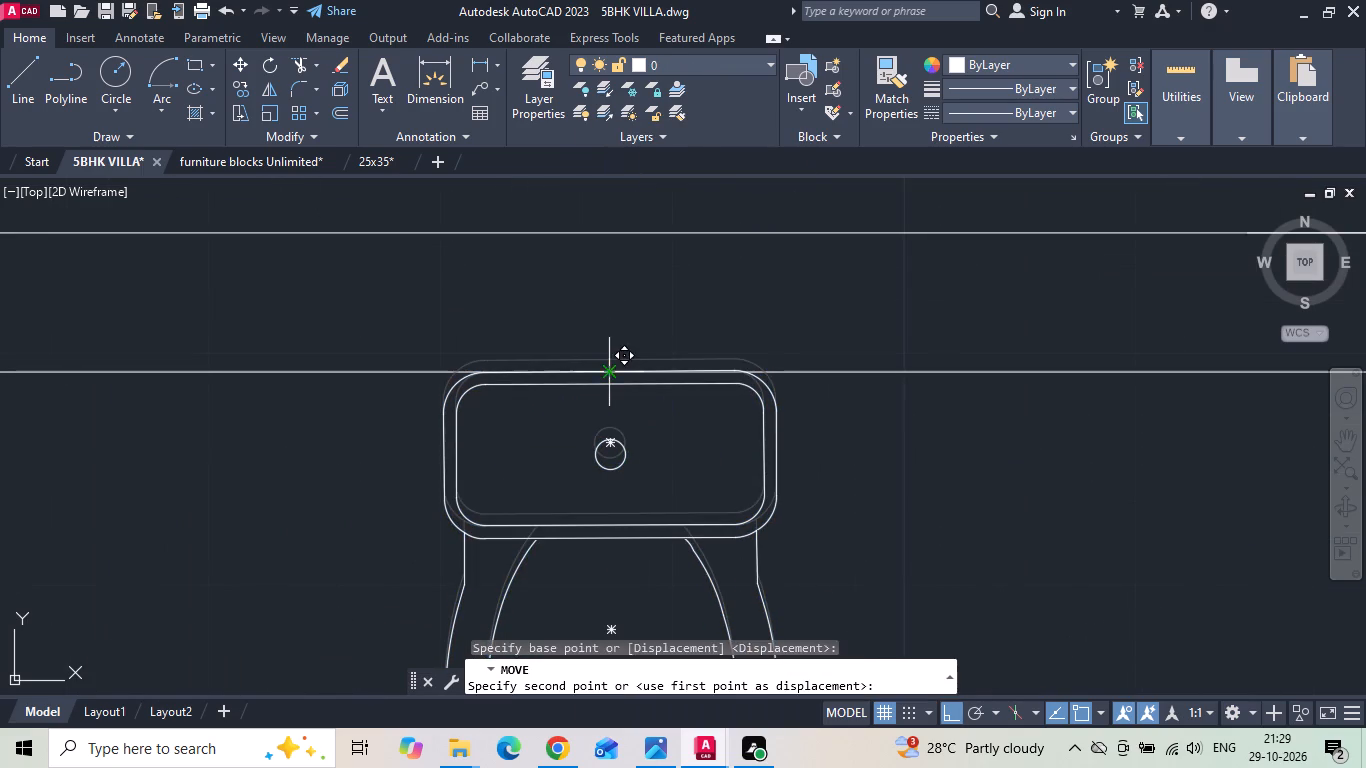
left_click(605, 370)
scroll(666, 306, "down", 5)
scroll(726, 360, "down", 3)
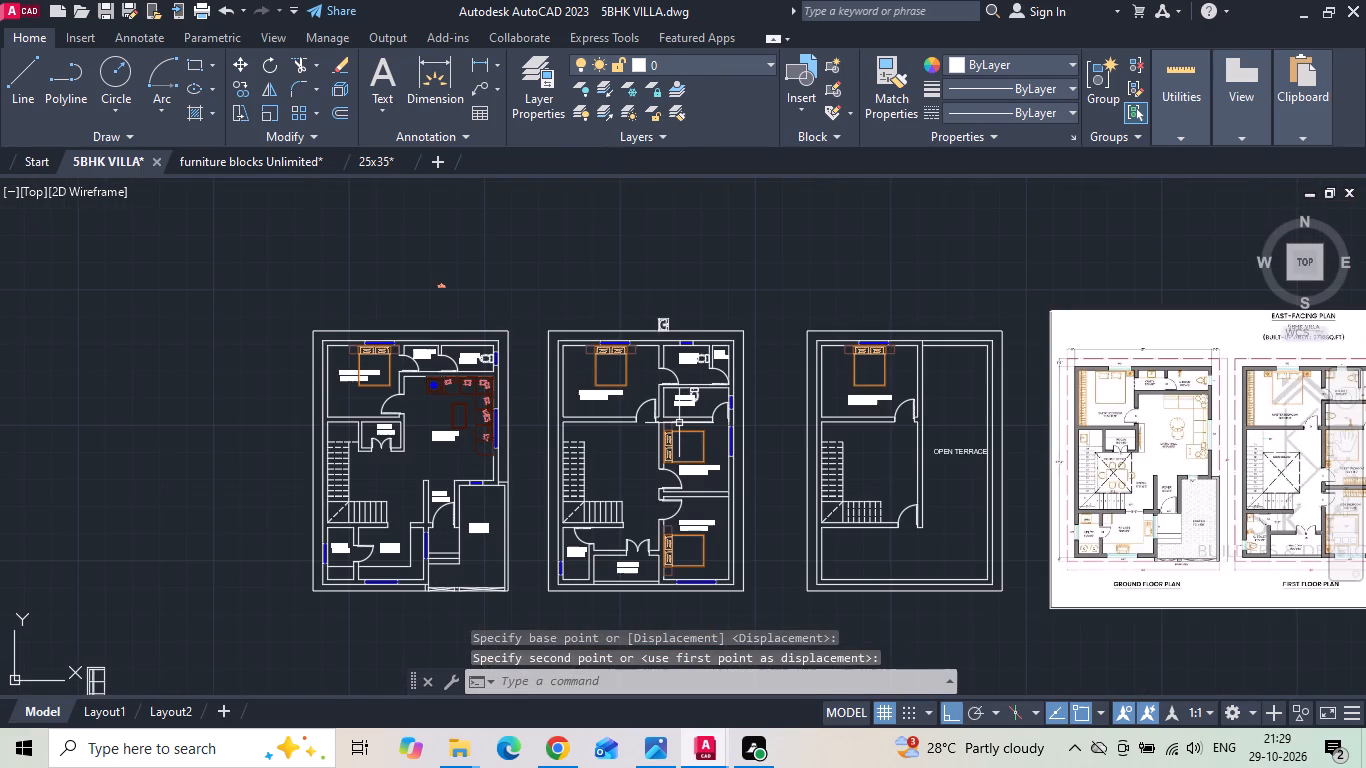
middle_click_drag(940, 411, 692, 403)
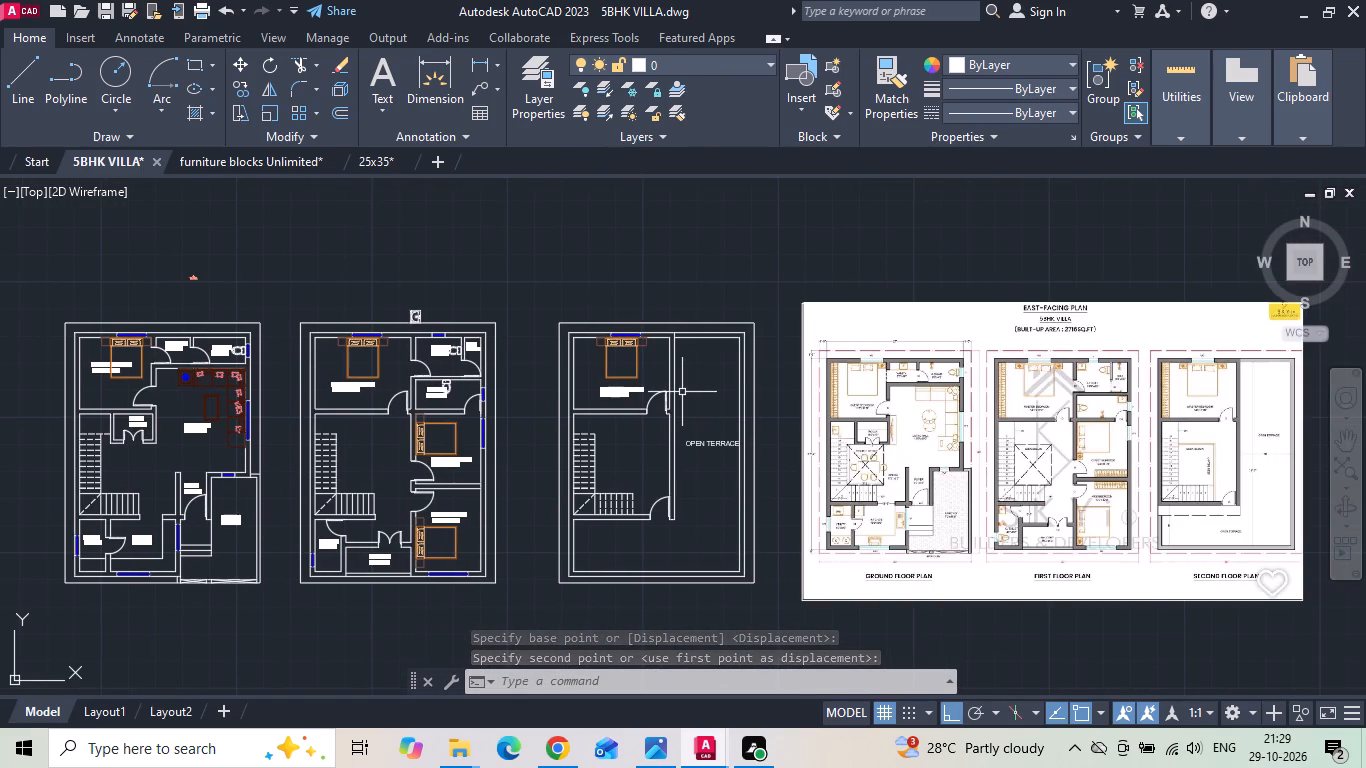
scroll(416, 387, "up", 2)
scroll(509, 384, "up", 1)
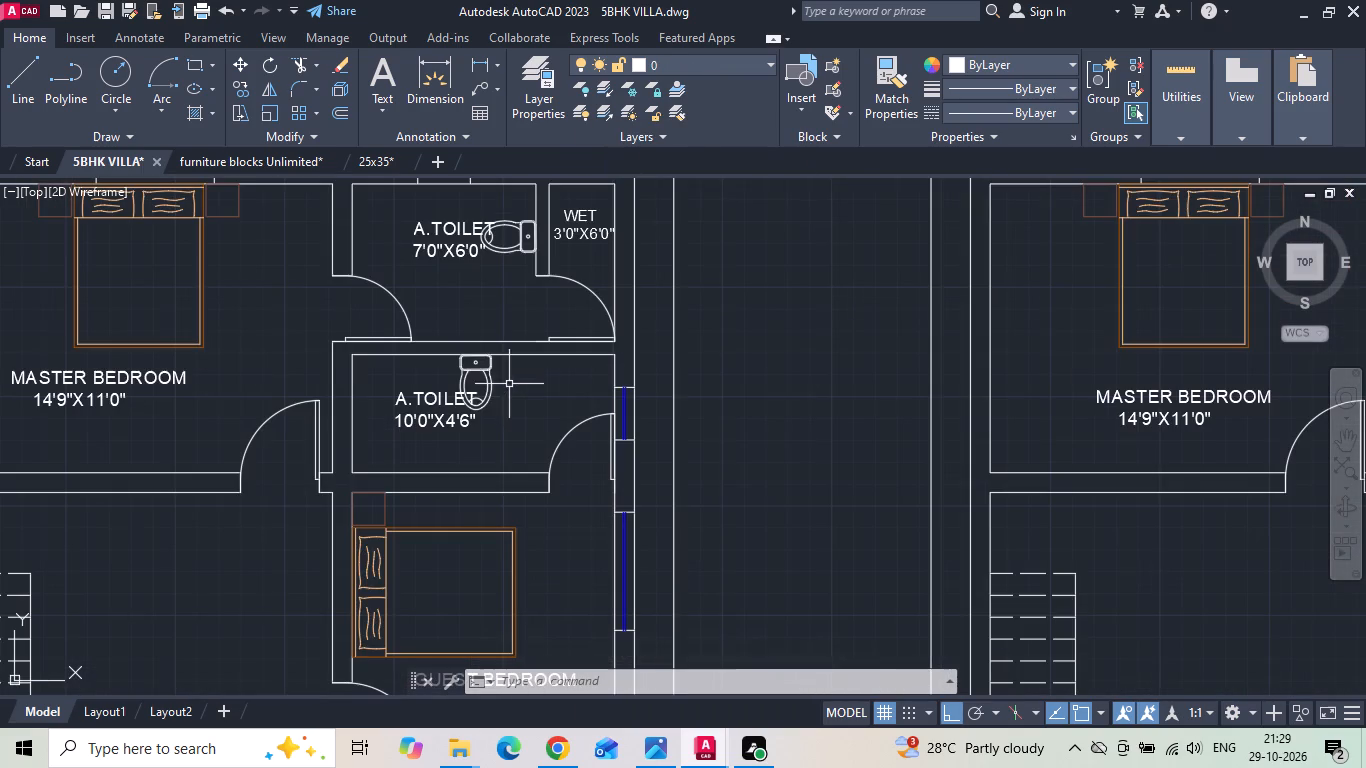
Rotate the WC in the first floor A.TOILET 10'0"X4'6" by 90 degrees so its tank faces the left wall.
left_click(489, 367)
right_click(489, 367)
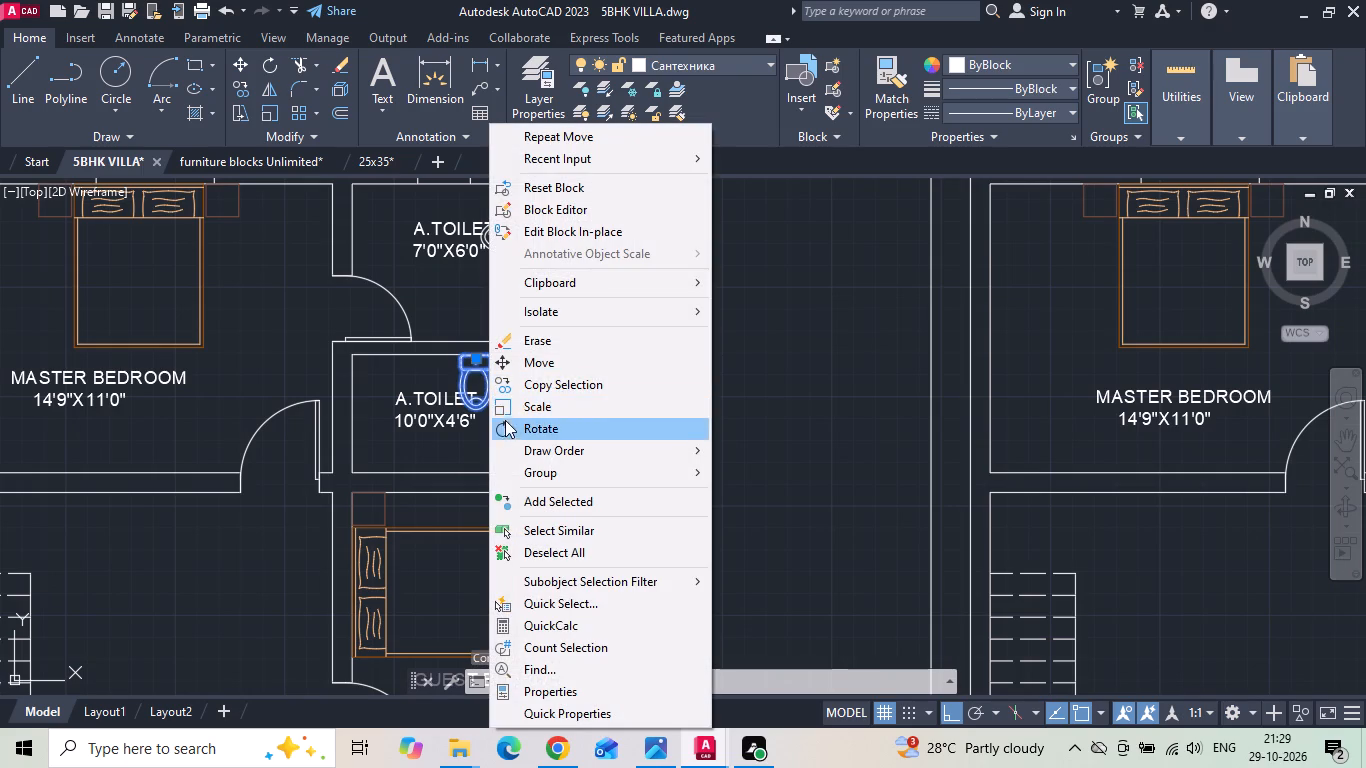
left_click(505, 426)
scroll(484, 380, "up", 2)
left_click(470, 334)
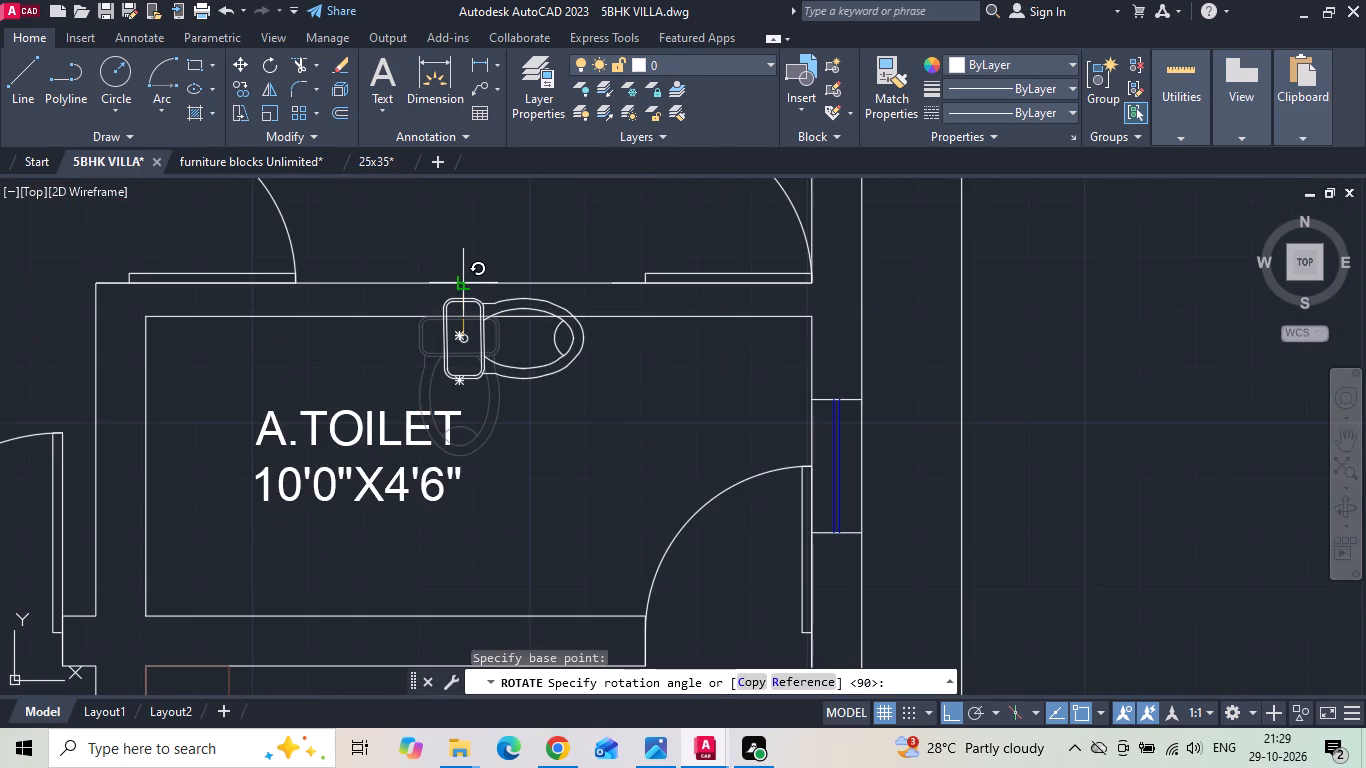
left_click(466, 229)
Move the WC in the A.TOILET 10'0"X4'6" so its tank sits against the room's left wall.
left_click(474, 364)
left_click(421, 350)
right_click(421, 350)
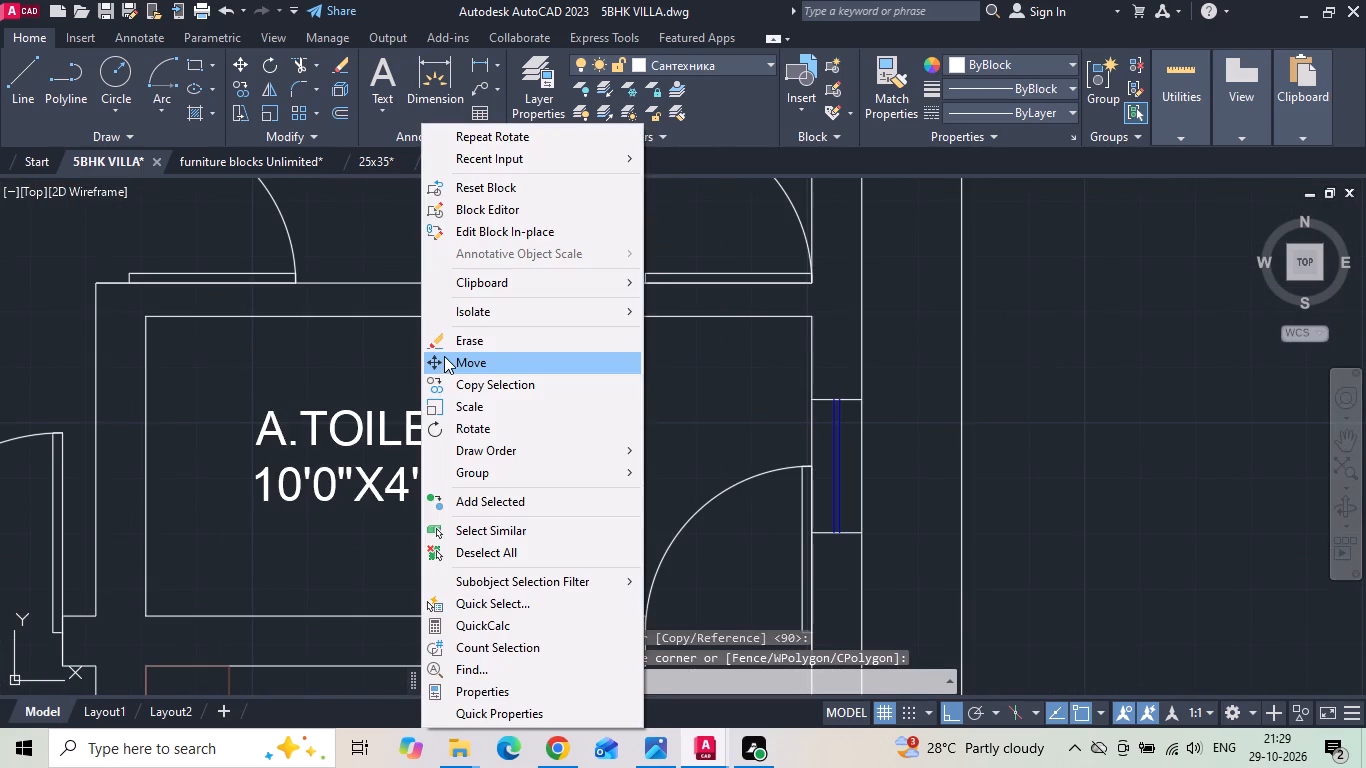
left_click(444, 356)
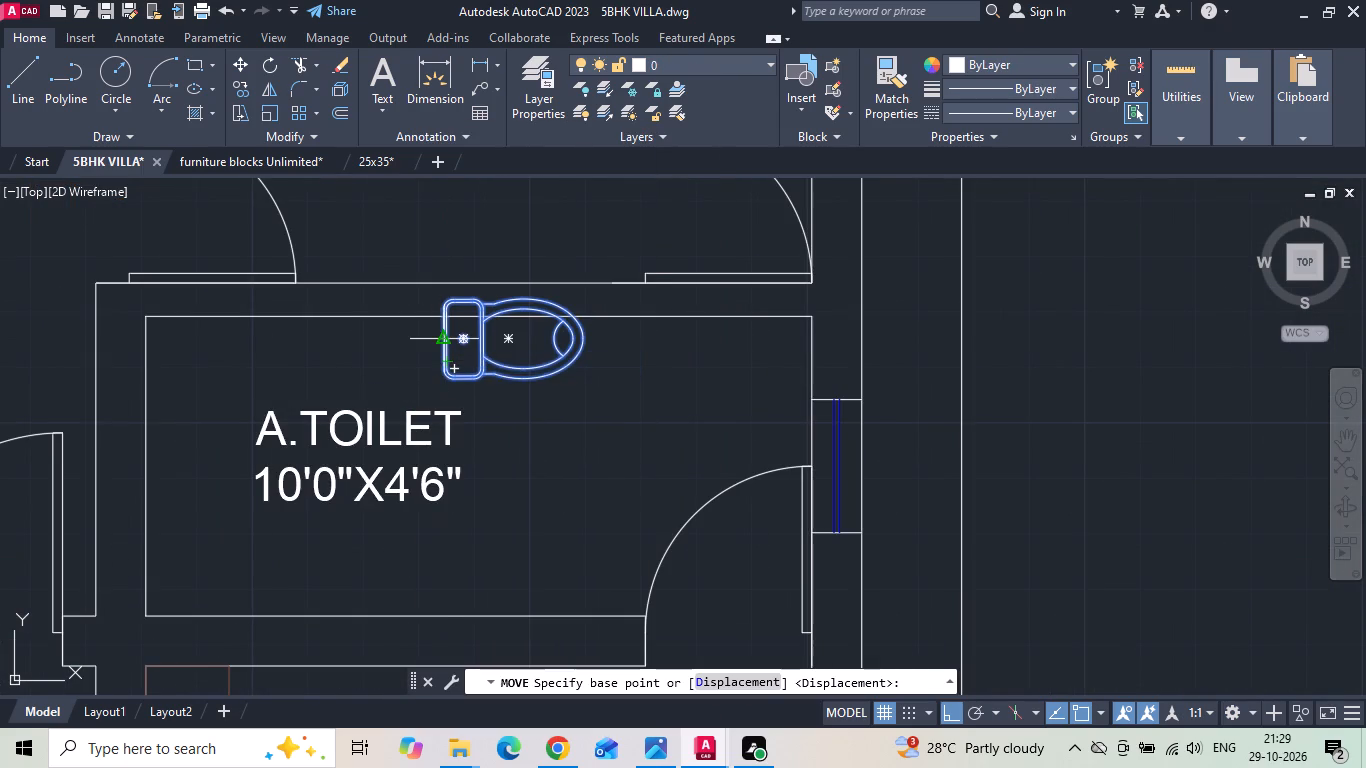
left_click(439, 339)
left_click(144, 482)
Copy the WC from the A.TOILET 10'0"X4'6" into the first floor C.TOILET 4'0"X8'0", with its tank against the left wall at the window.
left_click(176, 440)
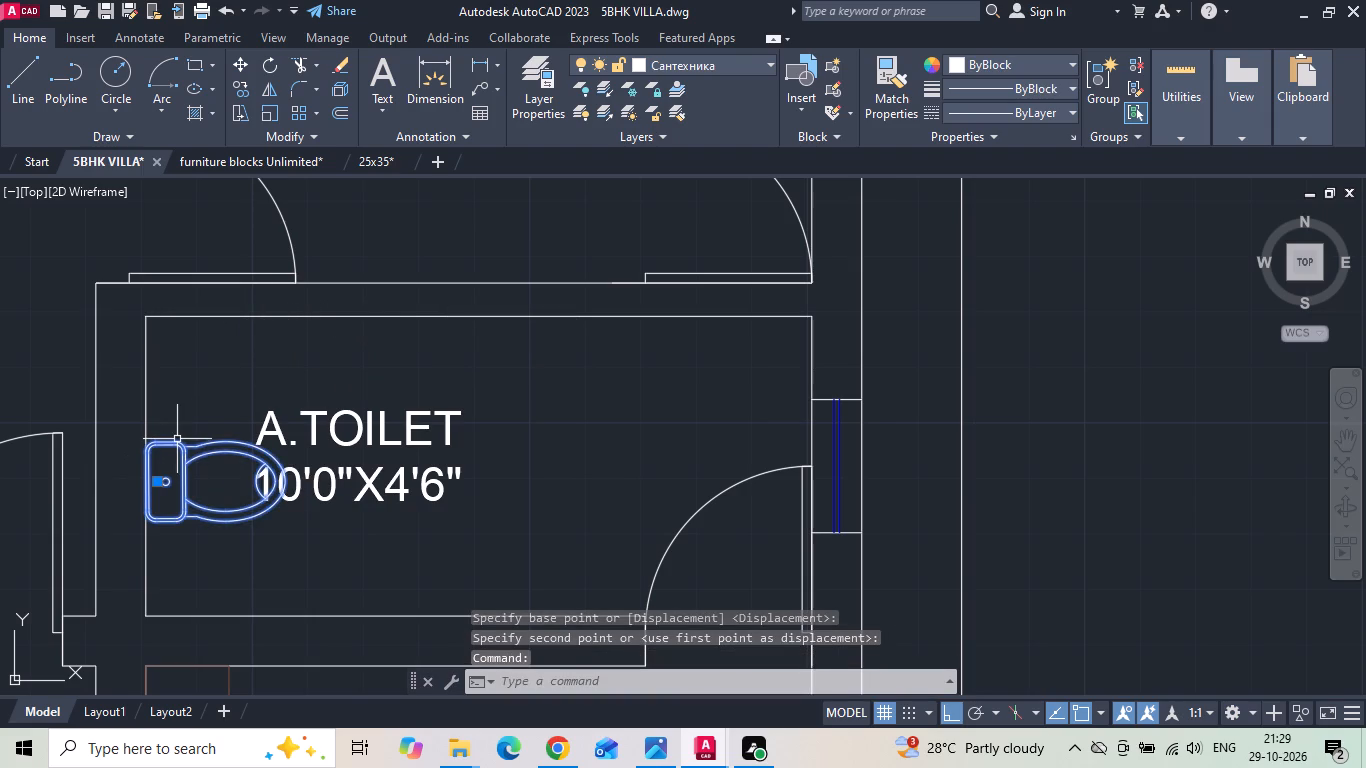
right_click(177, 439)
left_click(212, 386)
scroll(142, 485, "up", 2)
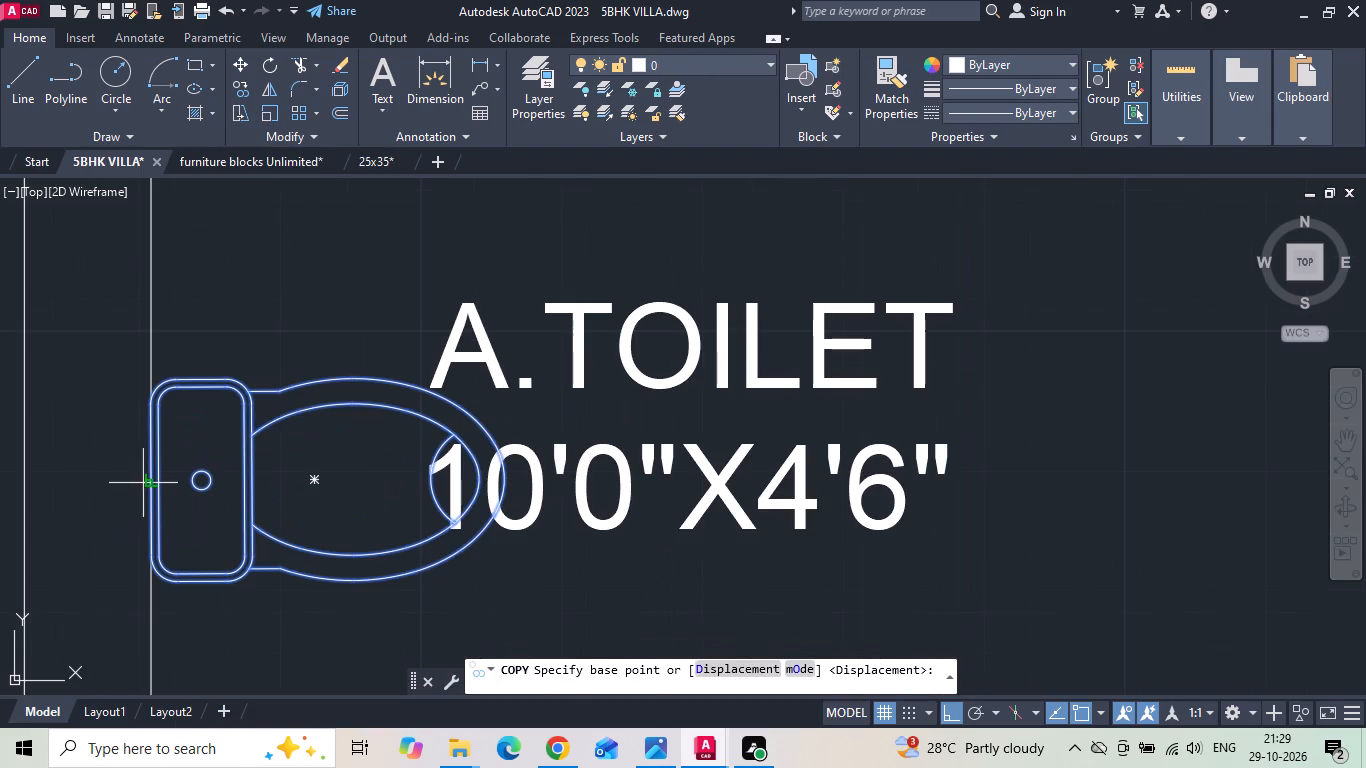
left_click(144, 478)
scroll(504, 342, "down", 7)
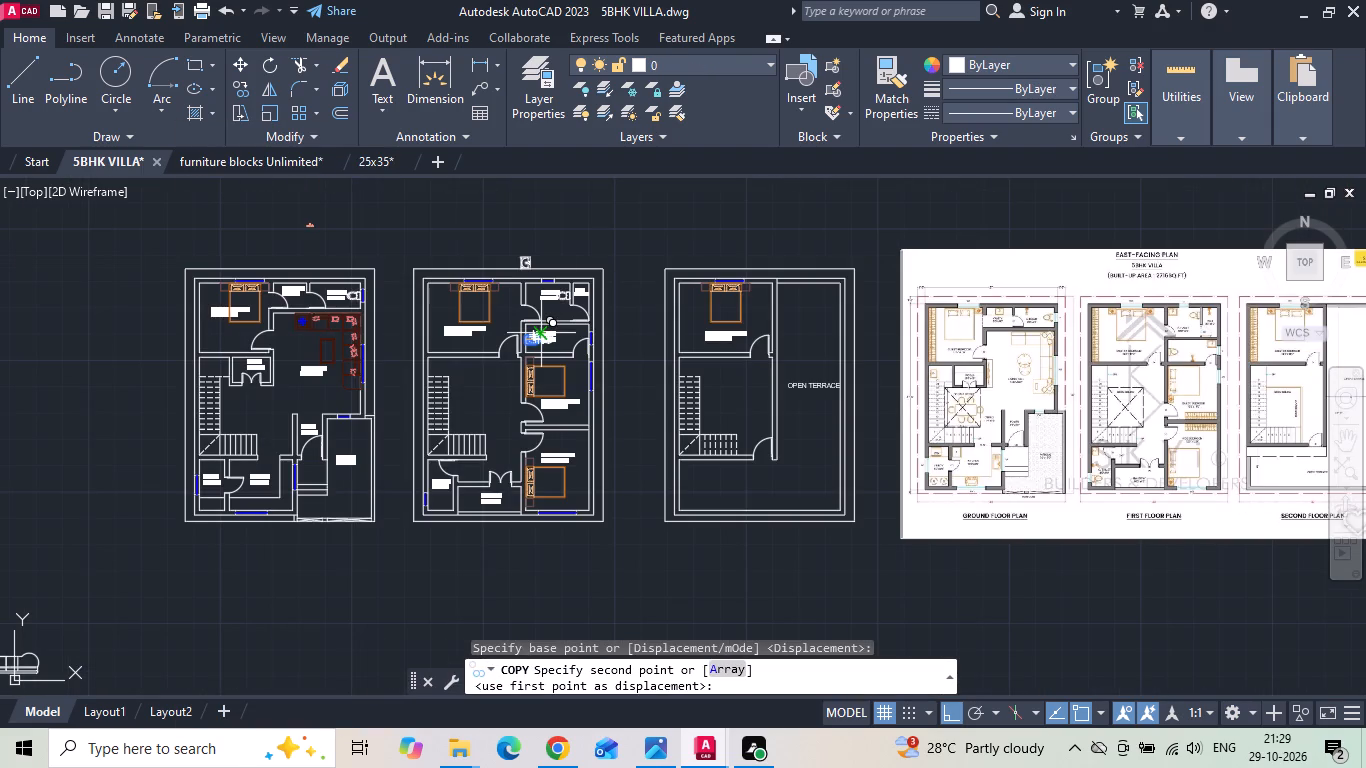
scroll(507, 456, "up", 2)
scroll(326, 577, "up", 2)
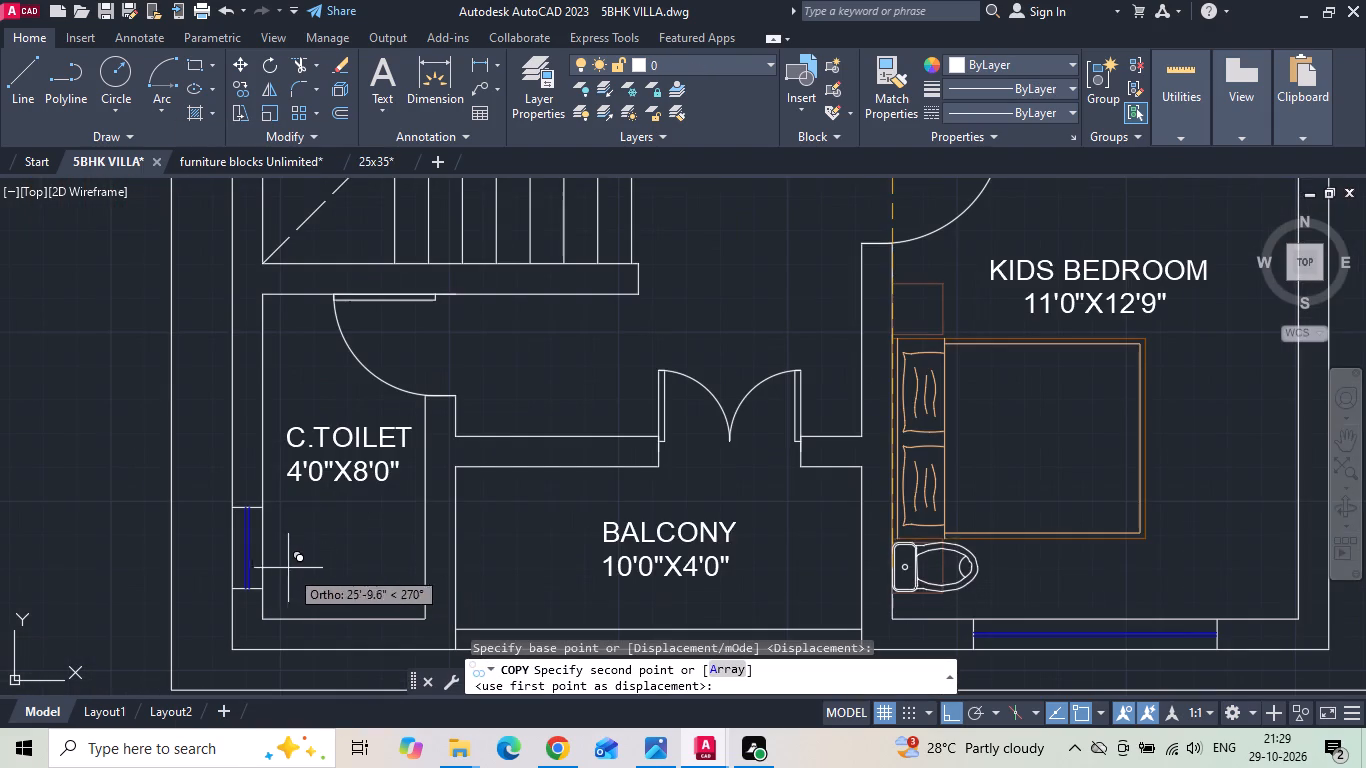
left_click(267, 551)
scroll(349, 489, "down", 3)
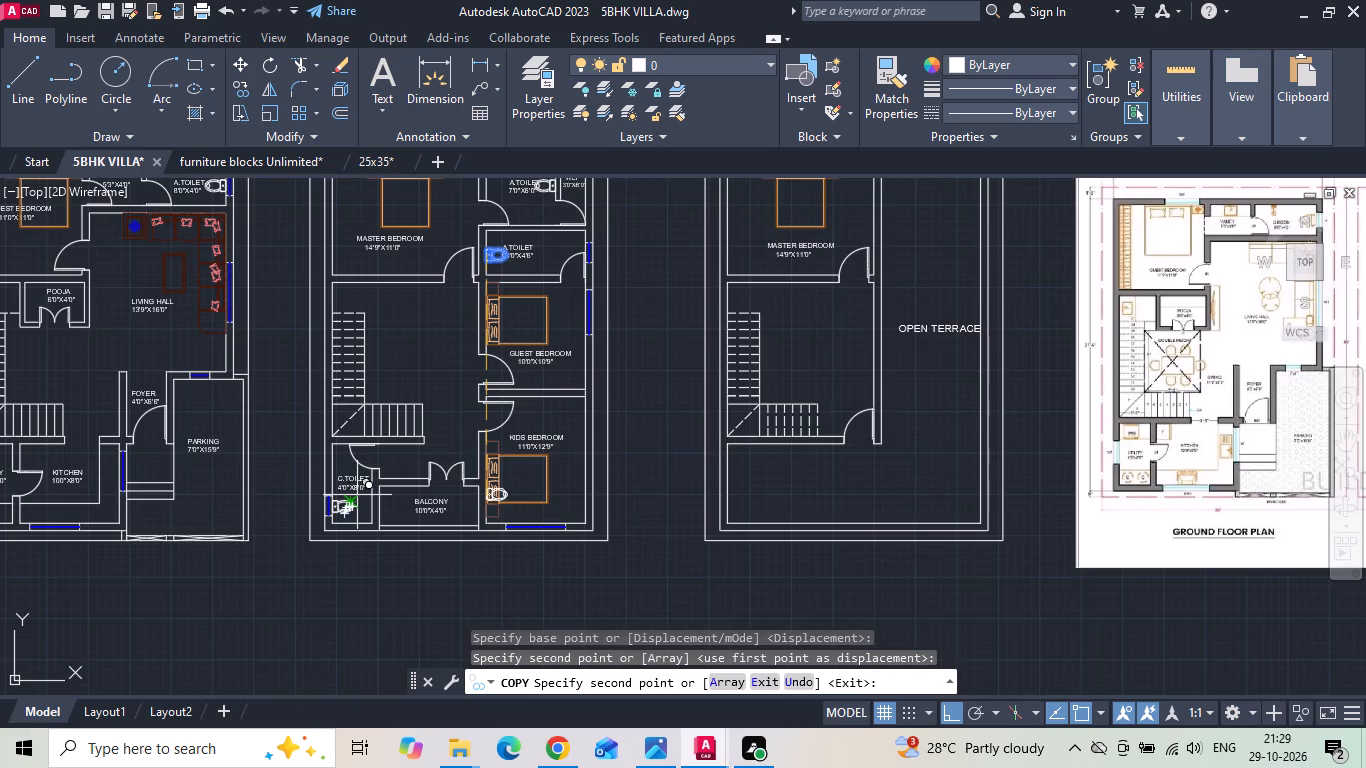
key("Escape")
Check the reference plan and move the first floor A.TOILET 7'0"X6'0" label about 1'-2" left, clear of the WC.
scroll(310, 483, "down", 1)
scroll(982, 476, "up", 2)
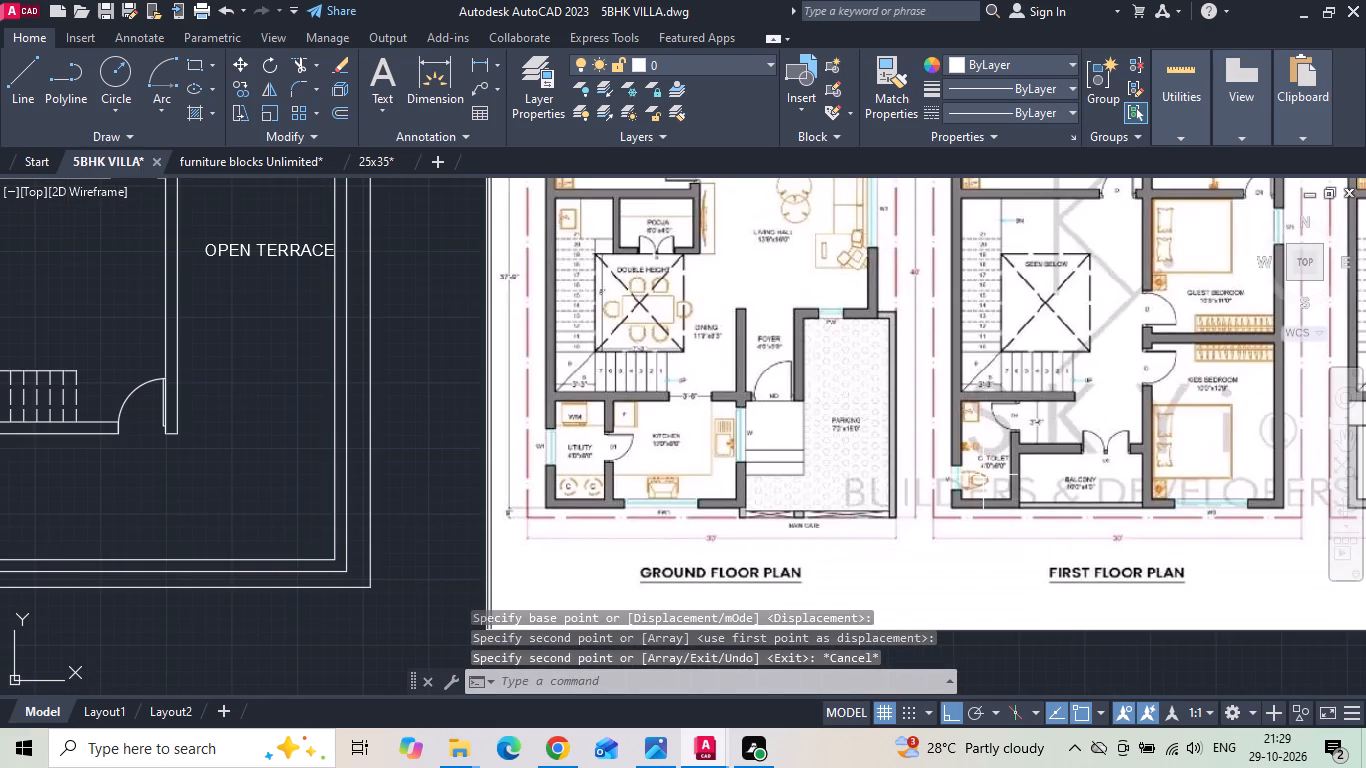
scroll(983, 474, "down", 2)
scroll(386, 269, "up", 3)
scroll(481, 307, "down", 2)
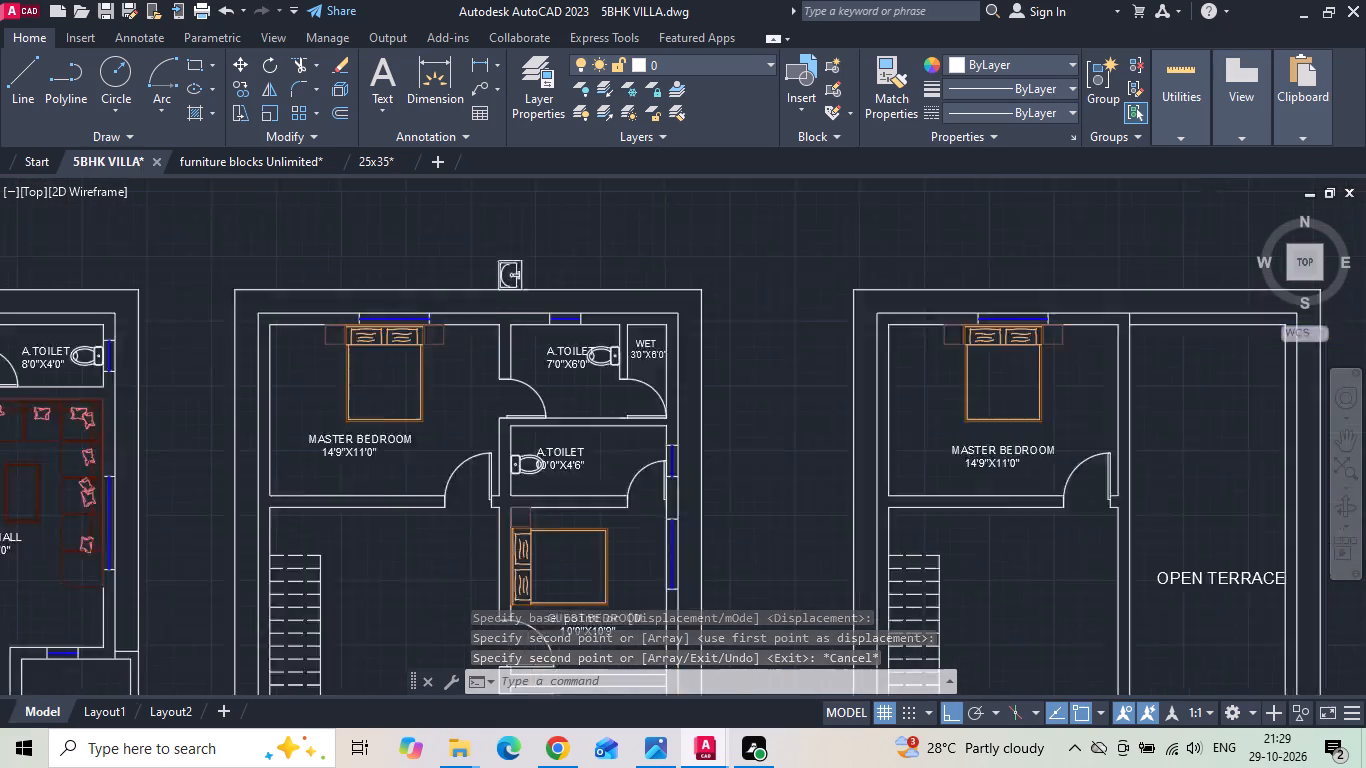
scroll(564, 408, "up", 2)
left_click(502, 279)
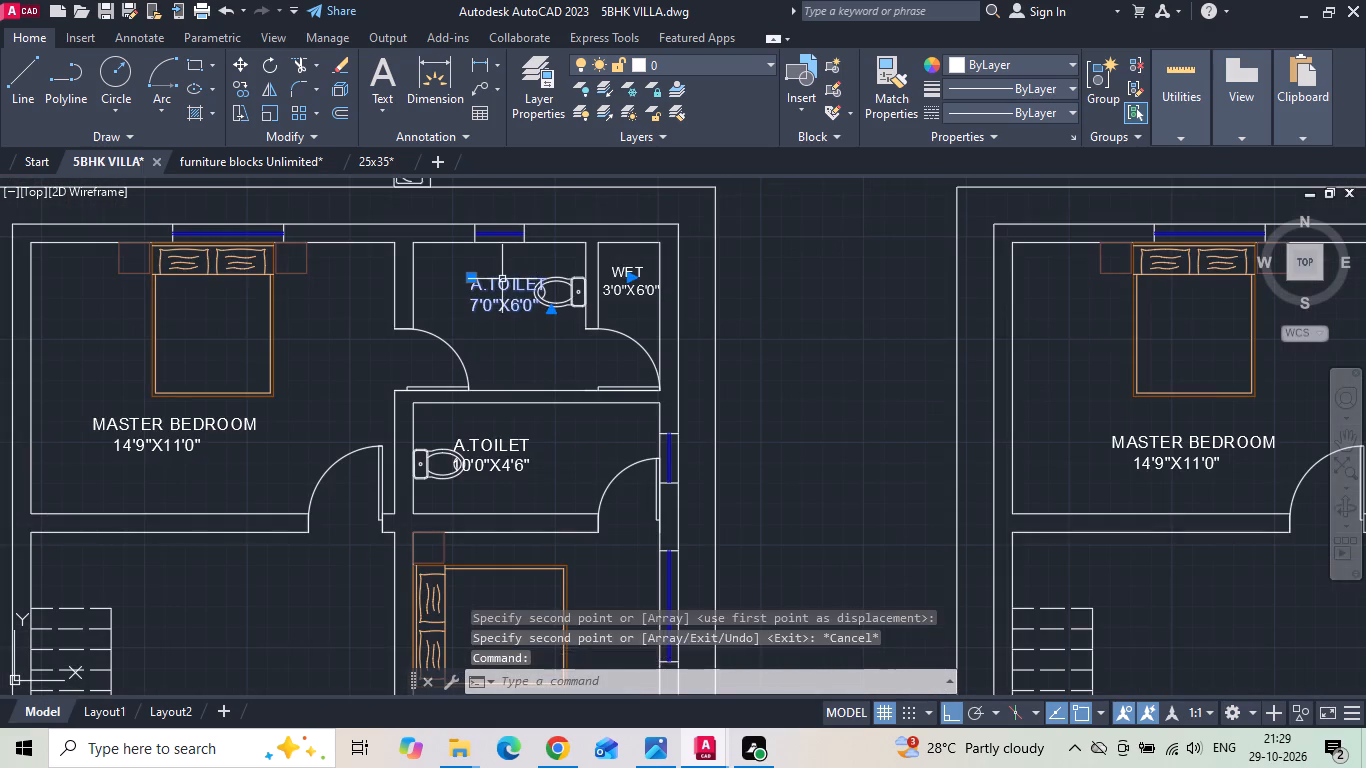
right_click(502, 279)
left_click(546, 363)
left_click(887, 360)
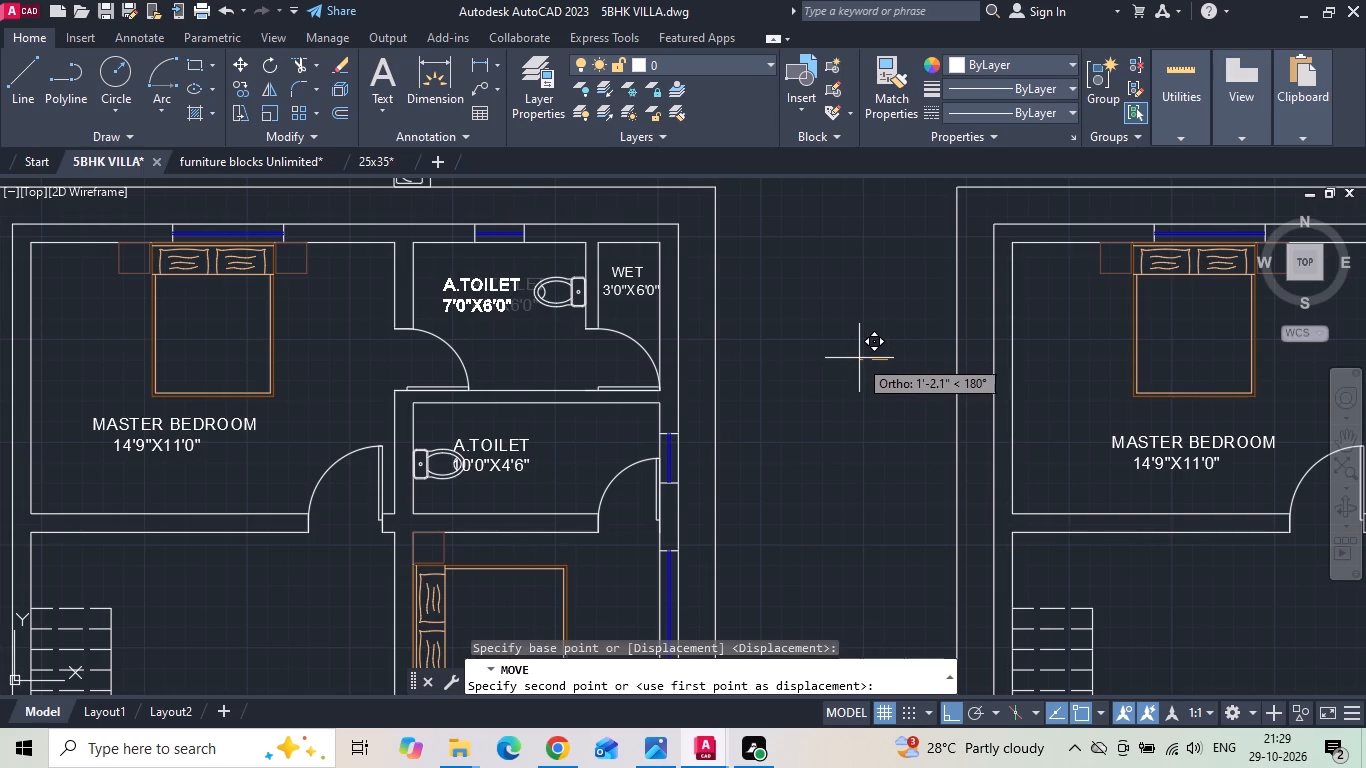
left_click(860, 358)
Compare with the reference plan and delete the door between the ground floor guest bedroom and DRESSING 5'3"X4'0".
scroll(591, 386, "down", 3)
scroll(1158, 394, "up", 3)
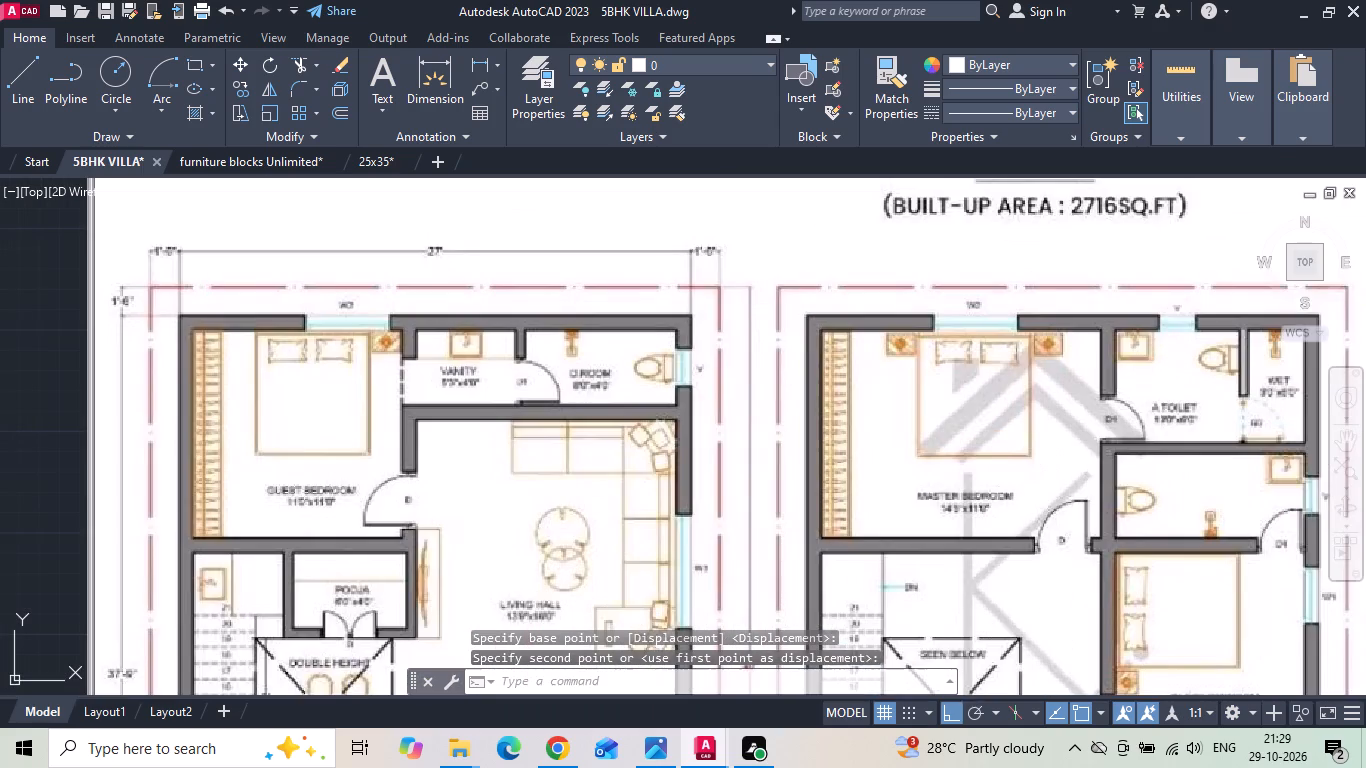
scroll(1160, 394, "down", 3)
scroll(313, 383, "up", 2)
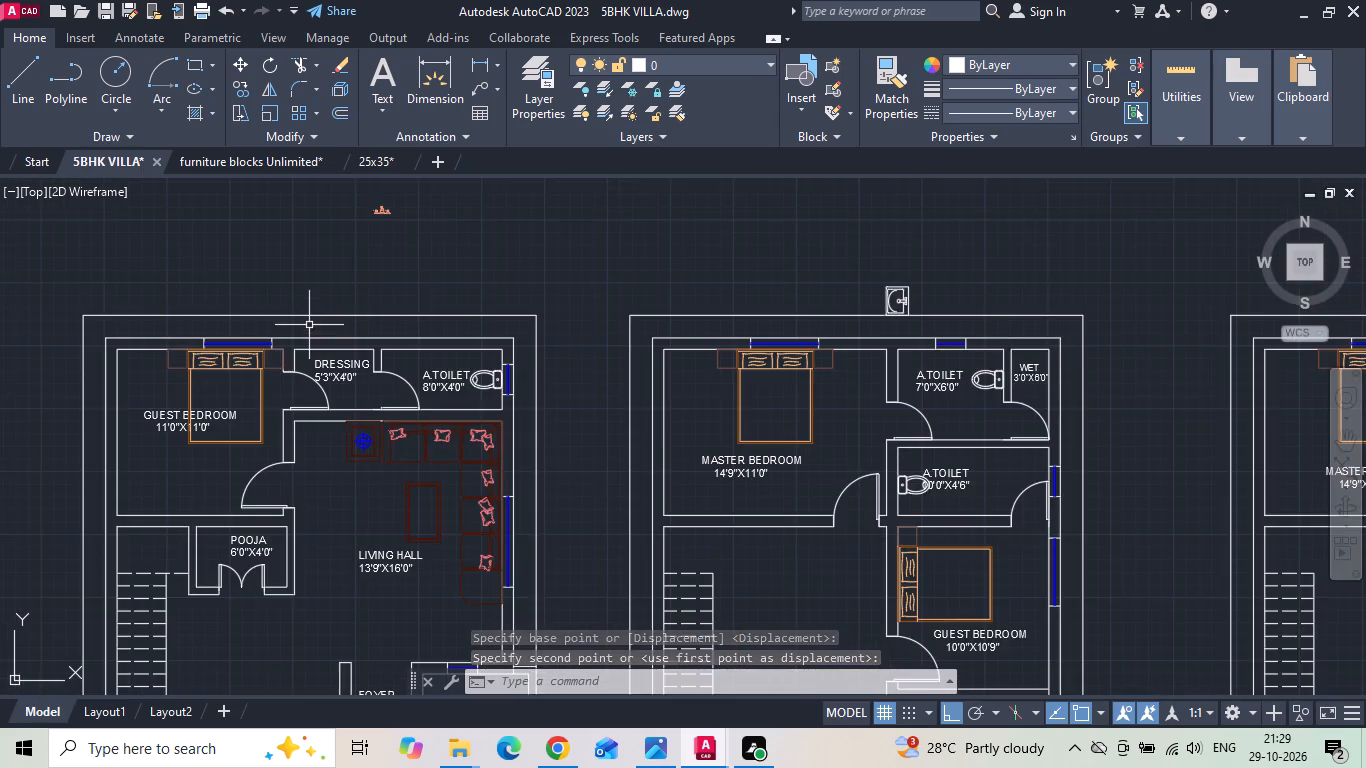
scroll(303, 361, "down", 2)
scroll(1050, 416, "up", 3)
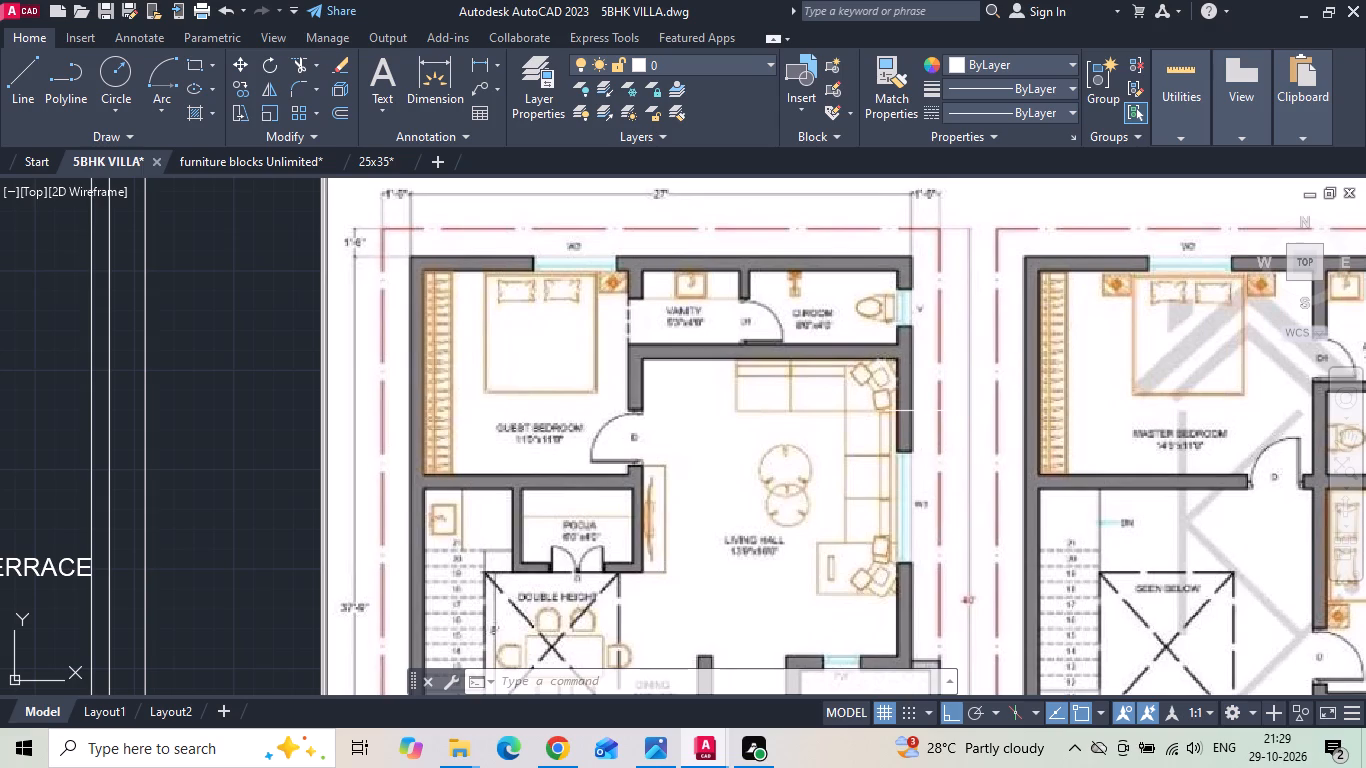
scroll(928, 411, "down", 3)
scroll(188, 353, "up", 4)
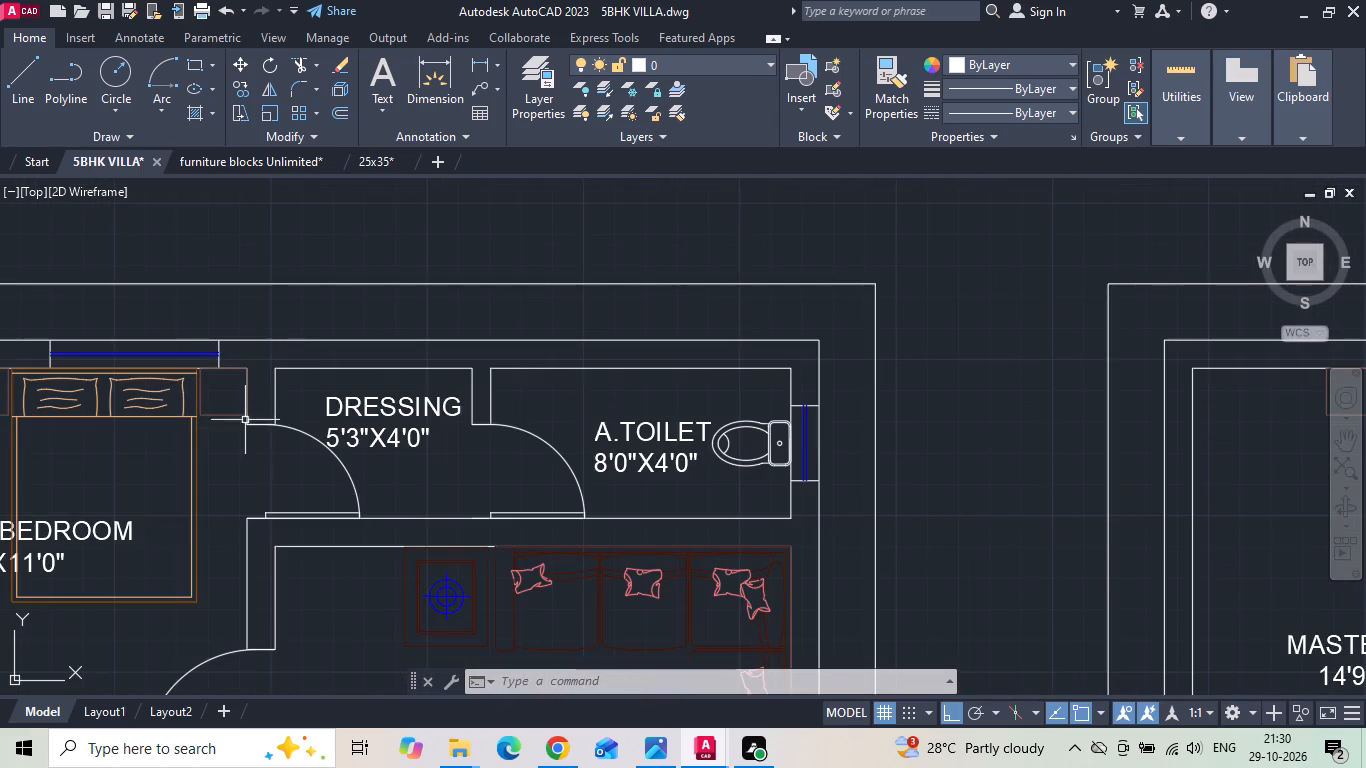
left_click_drag(309, 428, 307, 438)
left_click(303, 447)
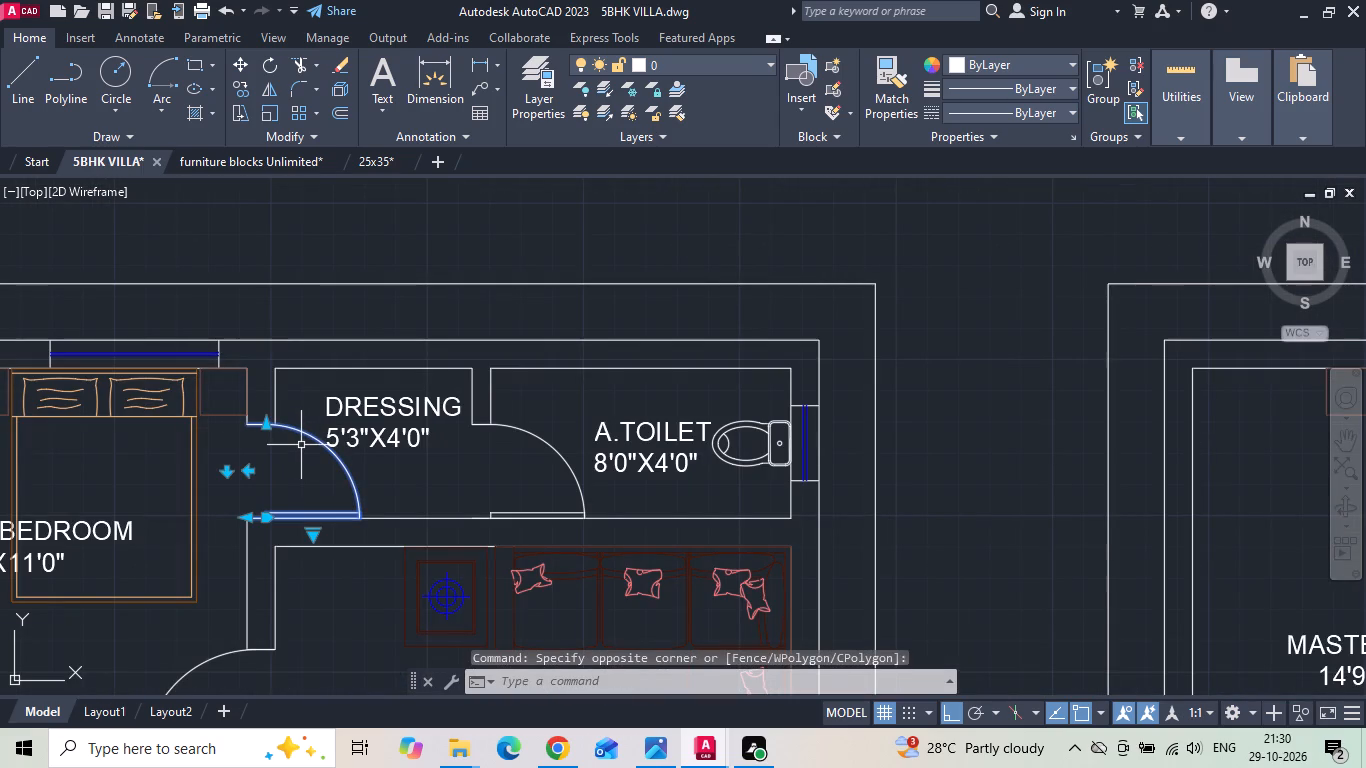
key("Delete")
Rotate the shower tap above the ground floor plan 180 degrees so its spout points down.
scroll(309, 464, "down", 2)
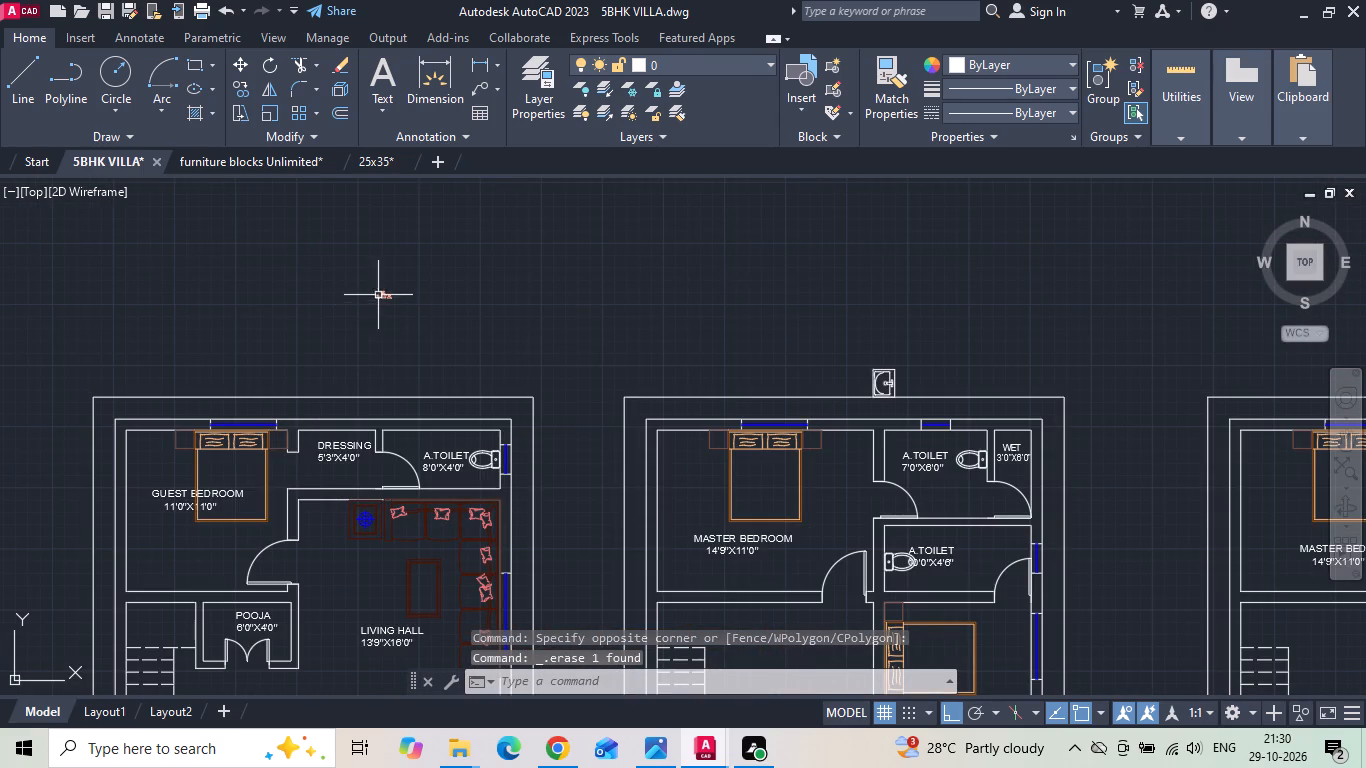
left_click(382, 297)
right_click(383, 300)
left_click(423, 431)
scroll(390, 315, "up", 1)
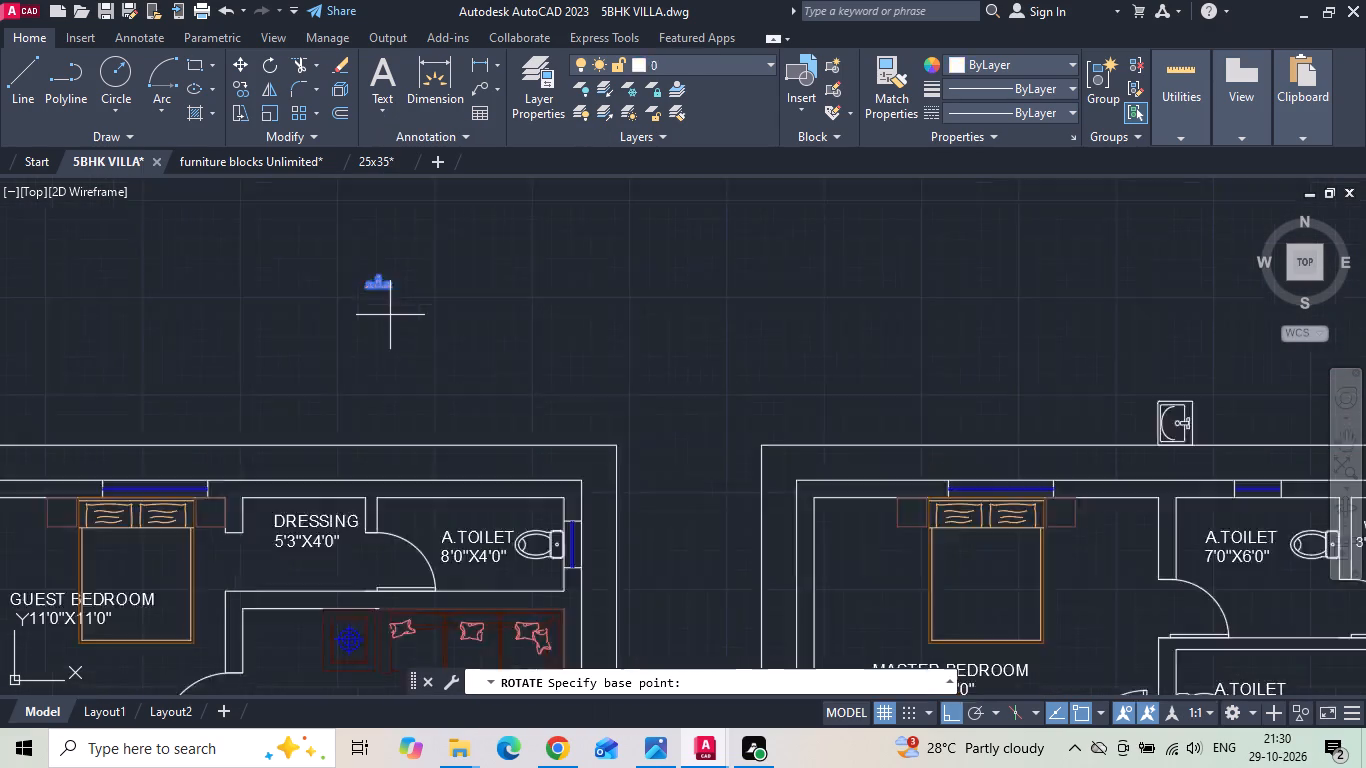
scroll(390, 315, "up", 1)
left_click_drag(408, 321, 407, 347)
left_click(319, 339)
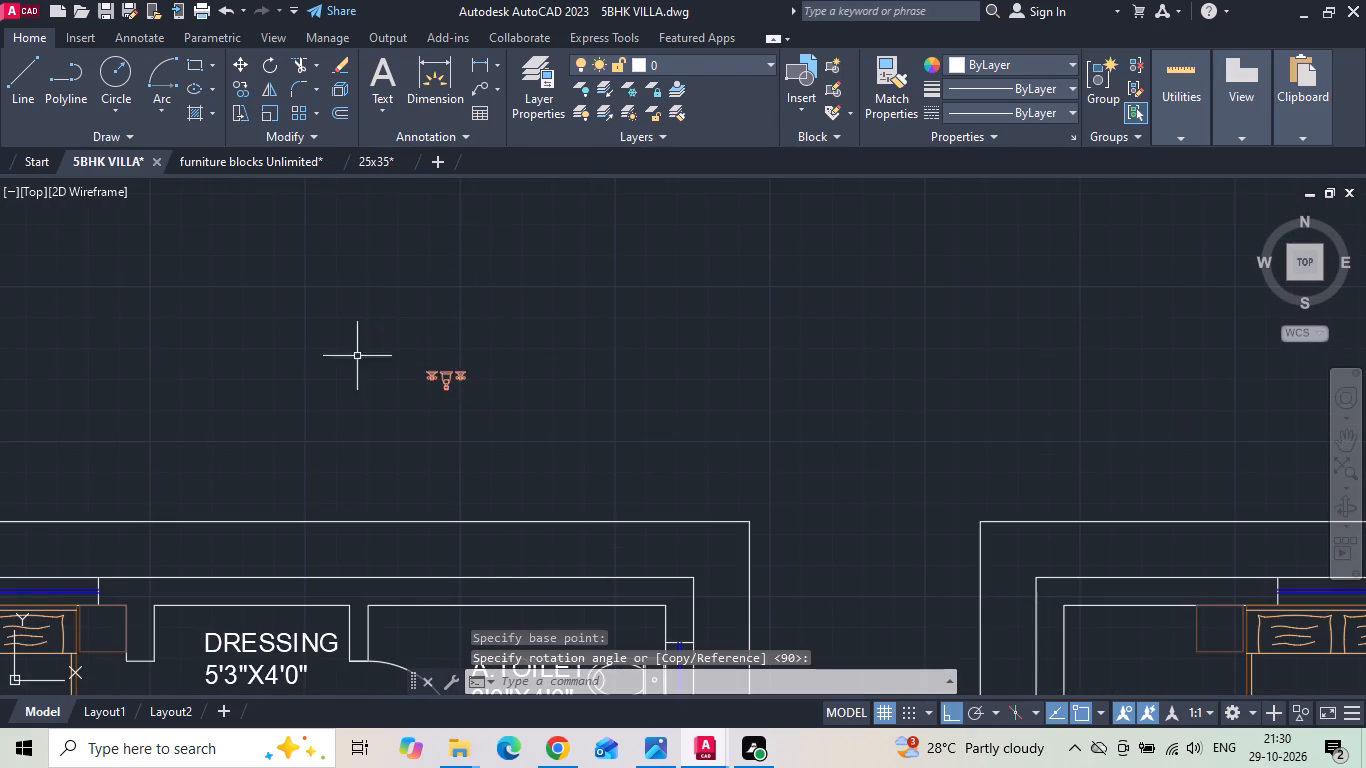
Move the shower tap onto the inner face of the upper wall in the ground floor A.TOILET 8'0"X4'0".
left_click(439, 384)
left_click(433, 365)
right_click(433, 364)
left_click(473, 368)
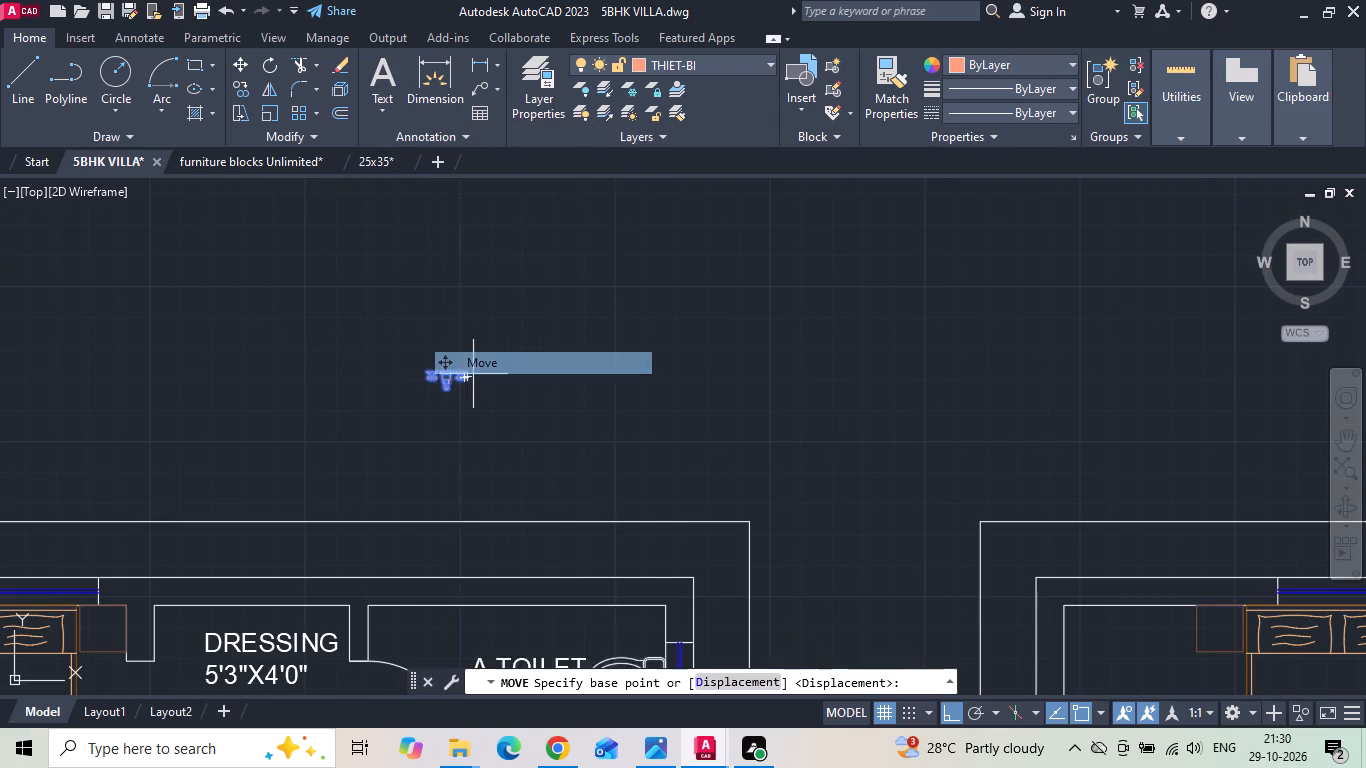
scroll(449, 404, "up", 3)
left_click(432, 270)
scroll(450, 250, "down", 3)
left_click(511, 492)
Copy the ground floor shower tap to the upper wall of the first floor WET 3'0"X6'0" area.
middle_click_drag(507, 490, 502, 466)
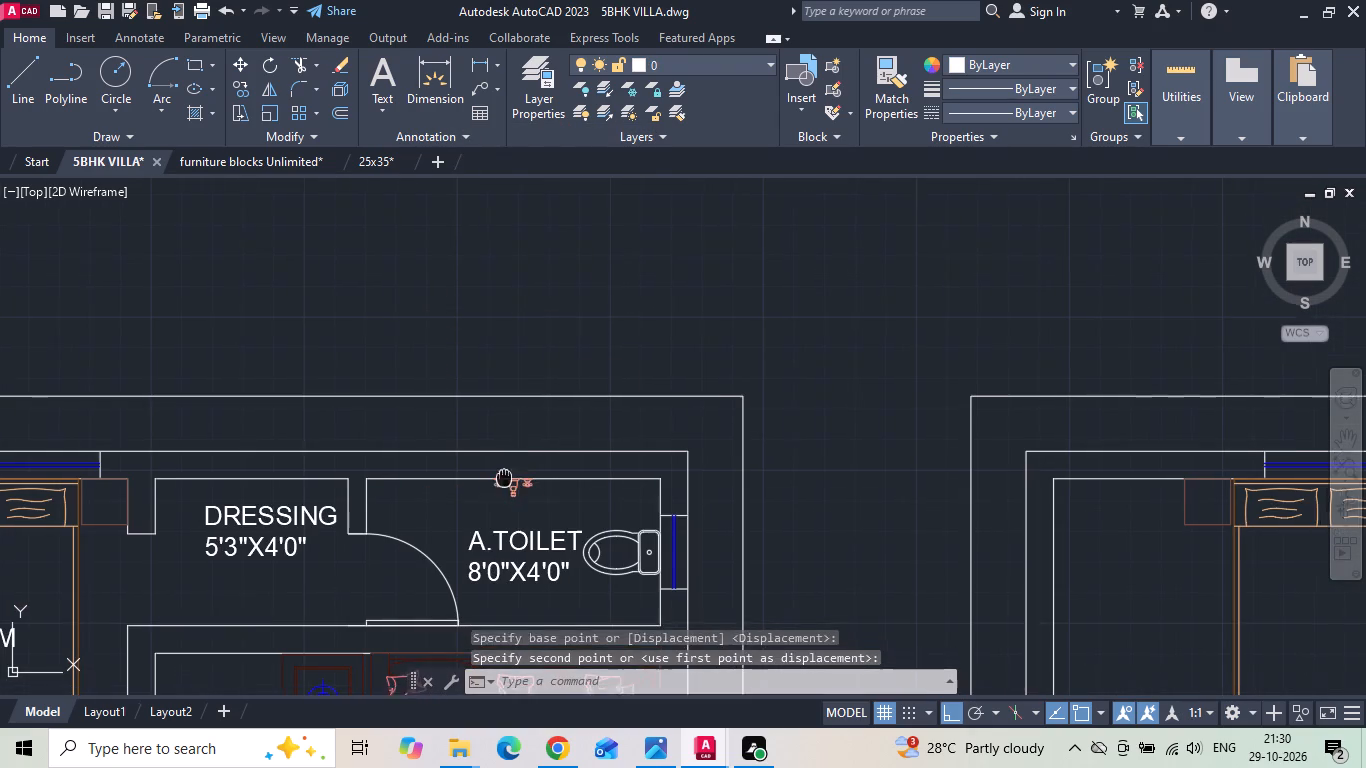
middle_click_drag(502, 466, 495, 392)
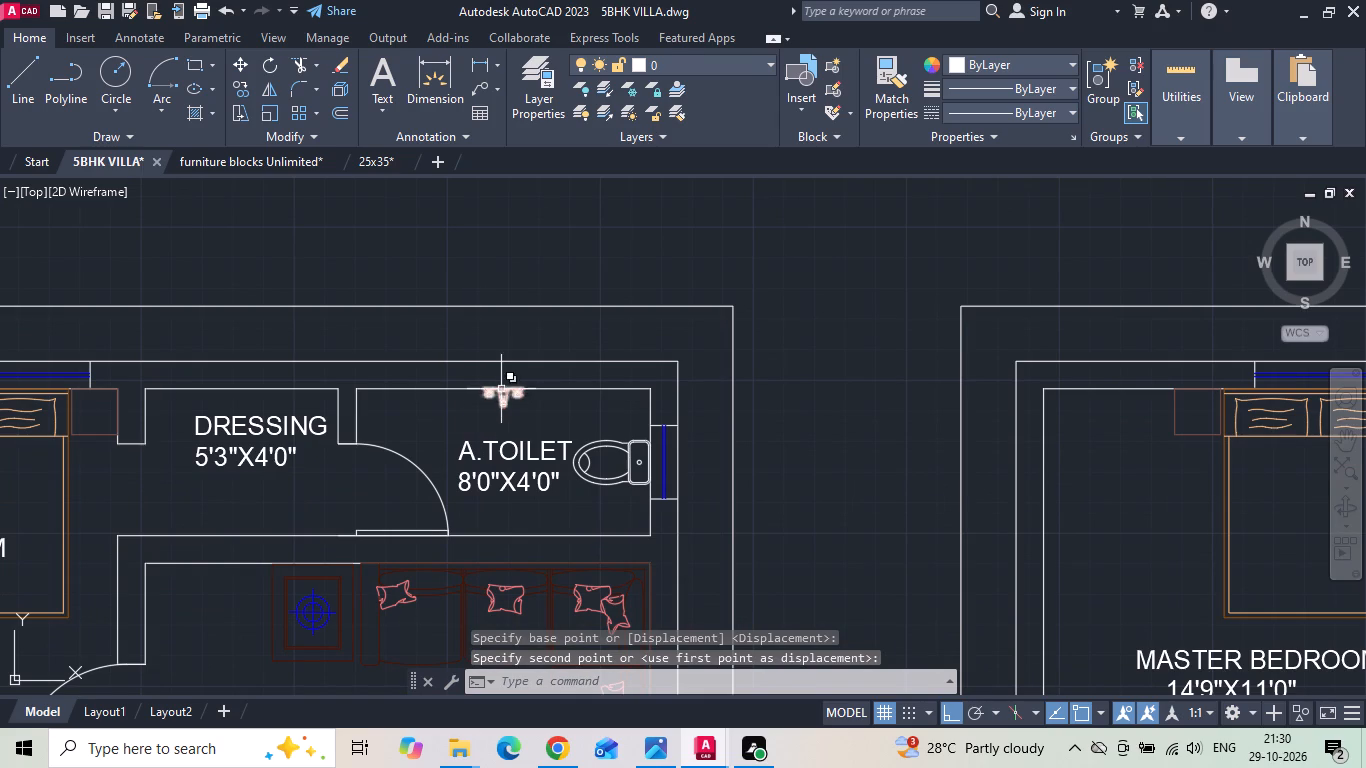
left_click(502, 396)
right_click(502, 397)
left_click(575, 385)
left_click(530, 388)
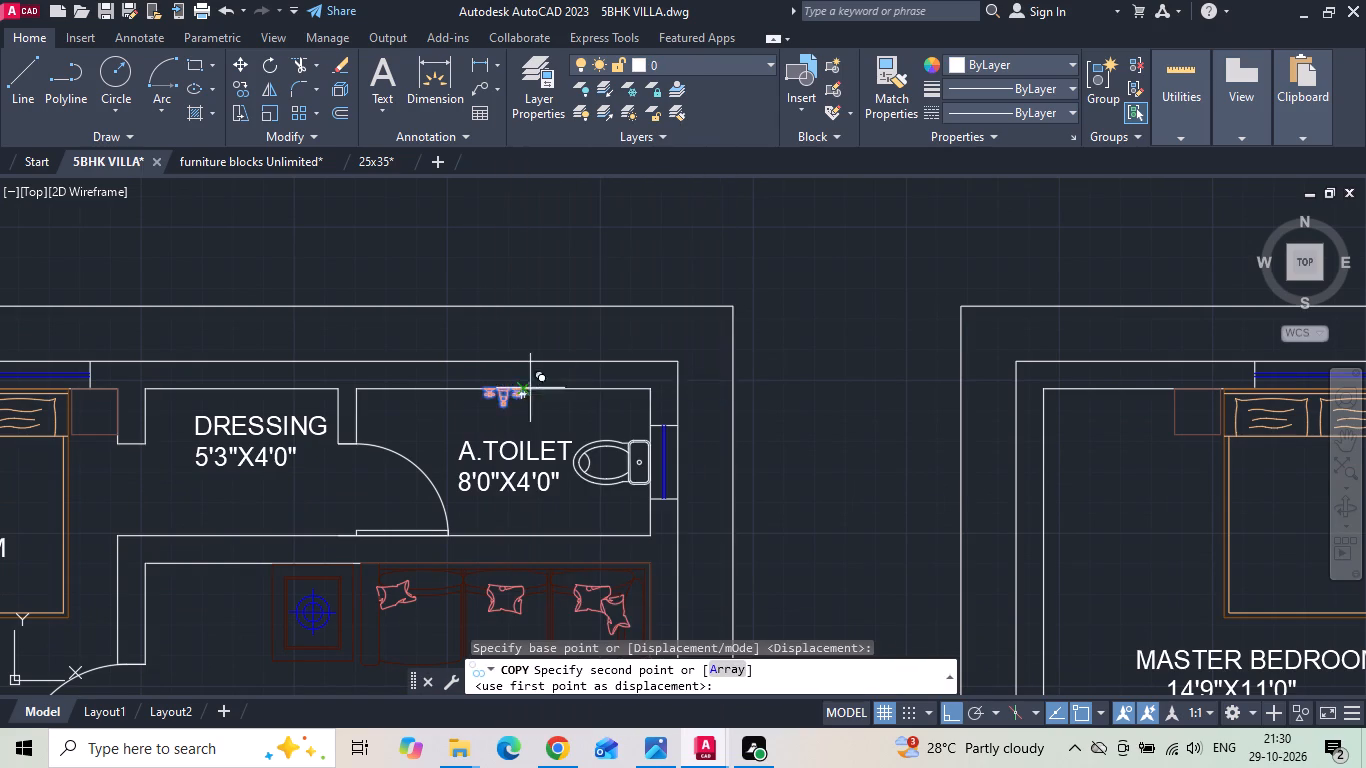
scroll(667, 371, "down", 3)
middle_click_drag(1088, 402, 766, 402)
scroll(400, 363, "up", 3)
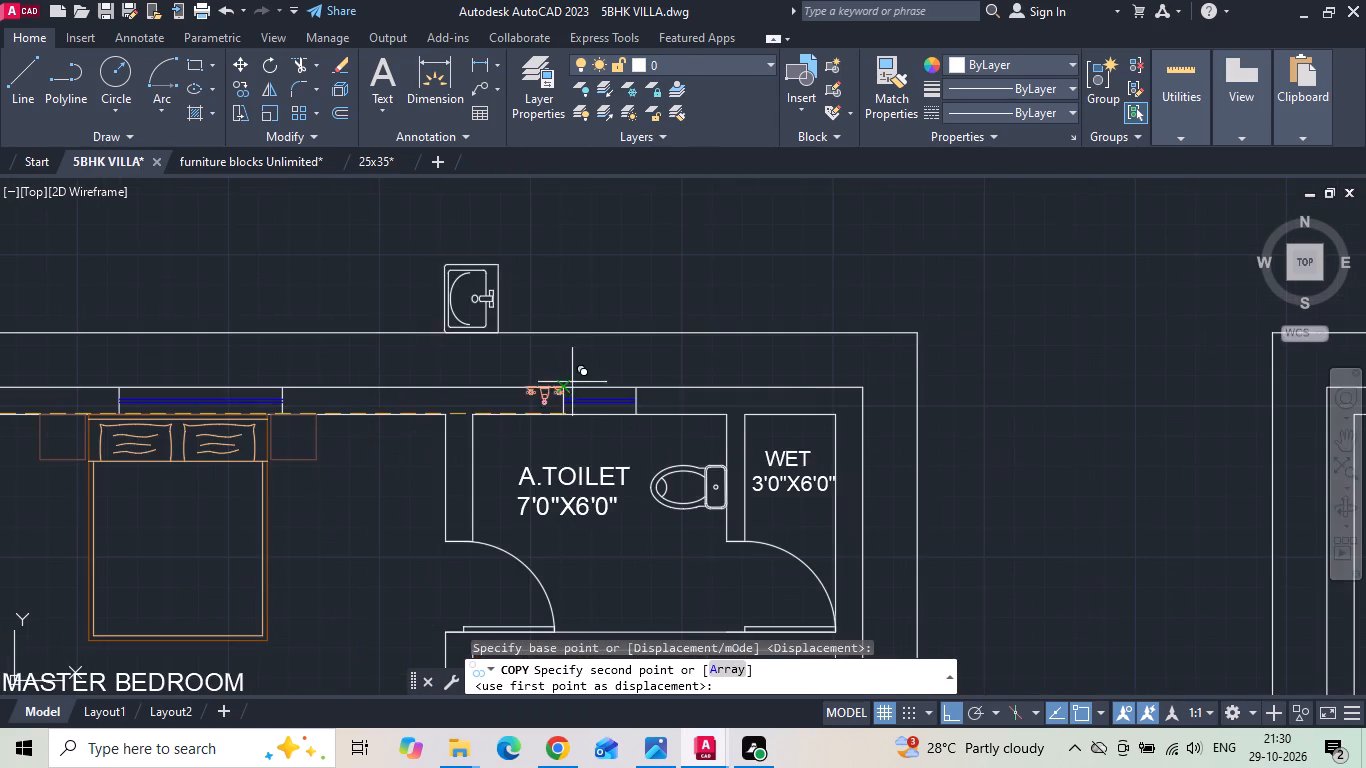
scroll(807, 410, "up", 2)
left_click(823, 414)
key("Escape")
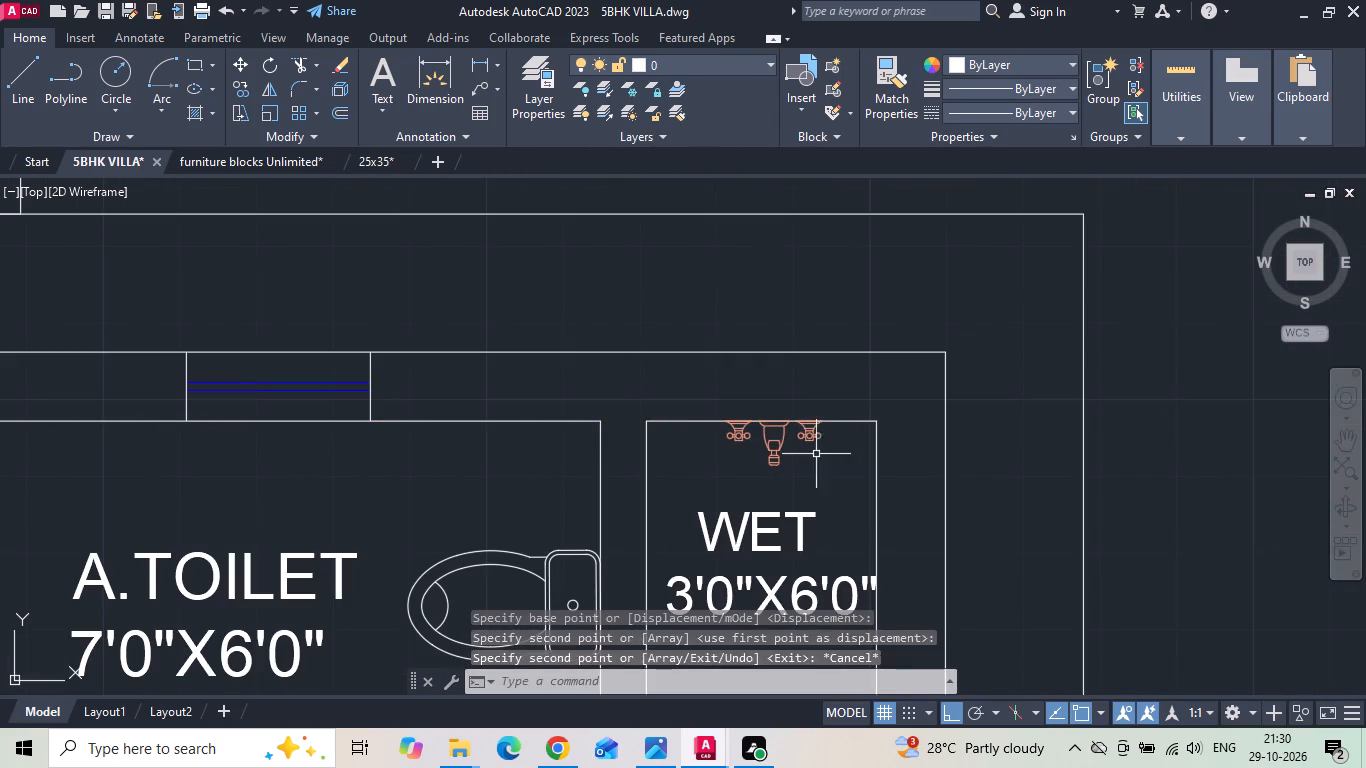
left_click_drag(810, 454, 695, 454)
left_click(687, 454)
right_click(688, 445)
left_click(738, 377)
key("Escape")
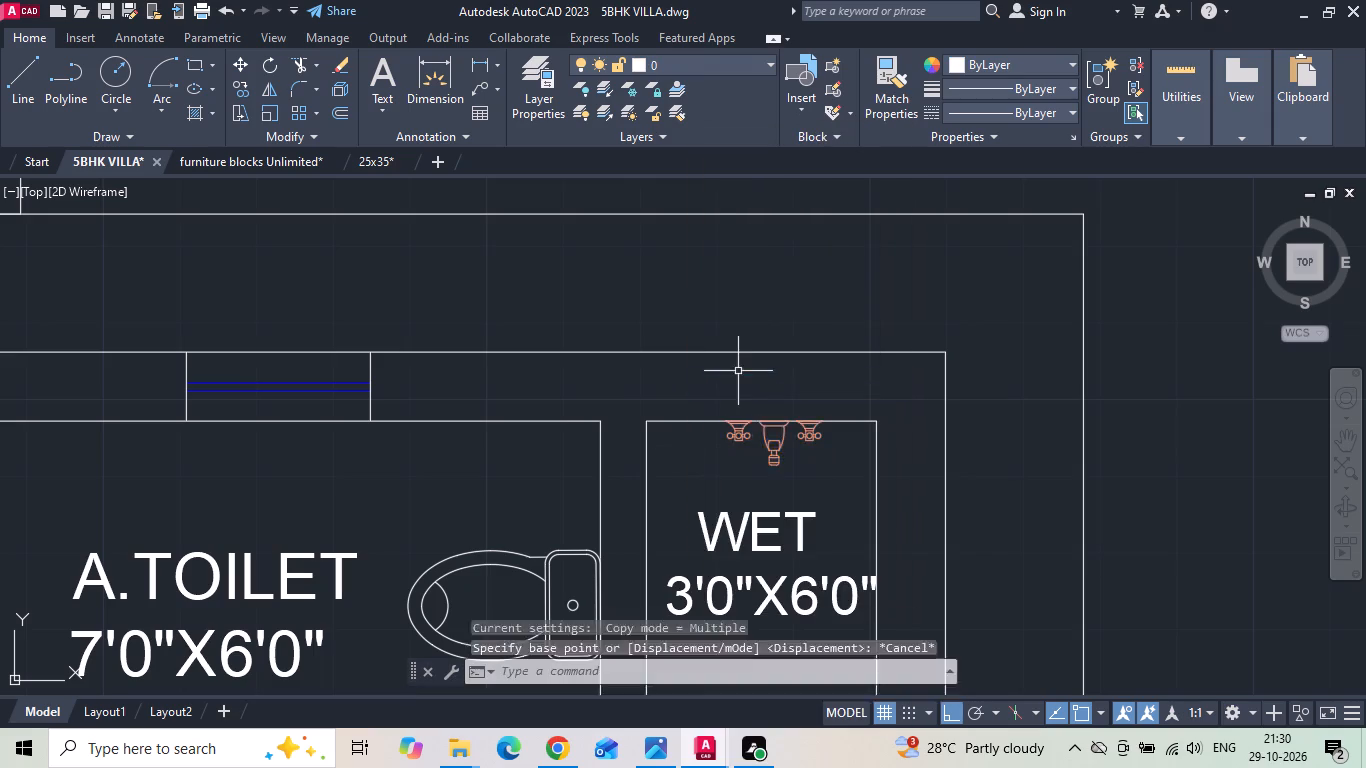
Copy the WET area shower tap to the upper wall of the first floor A.TOILET 10'0"X4'6".
scroll(777, 472, "up", 2)
left_click(777, 434)
right_click(717, 310)
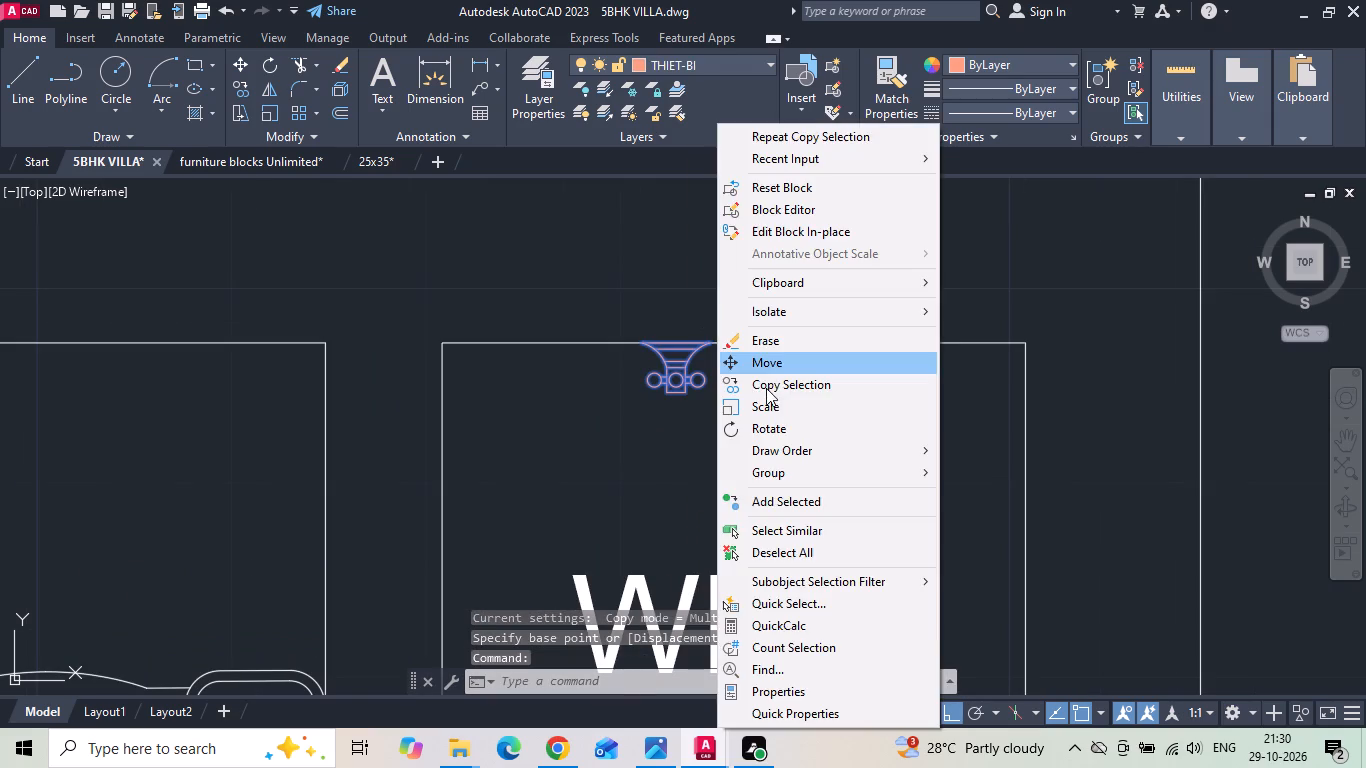
left_click(767, 388)
scroll(735, 263, "down", 3)
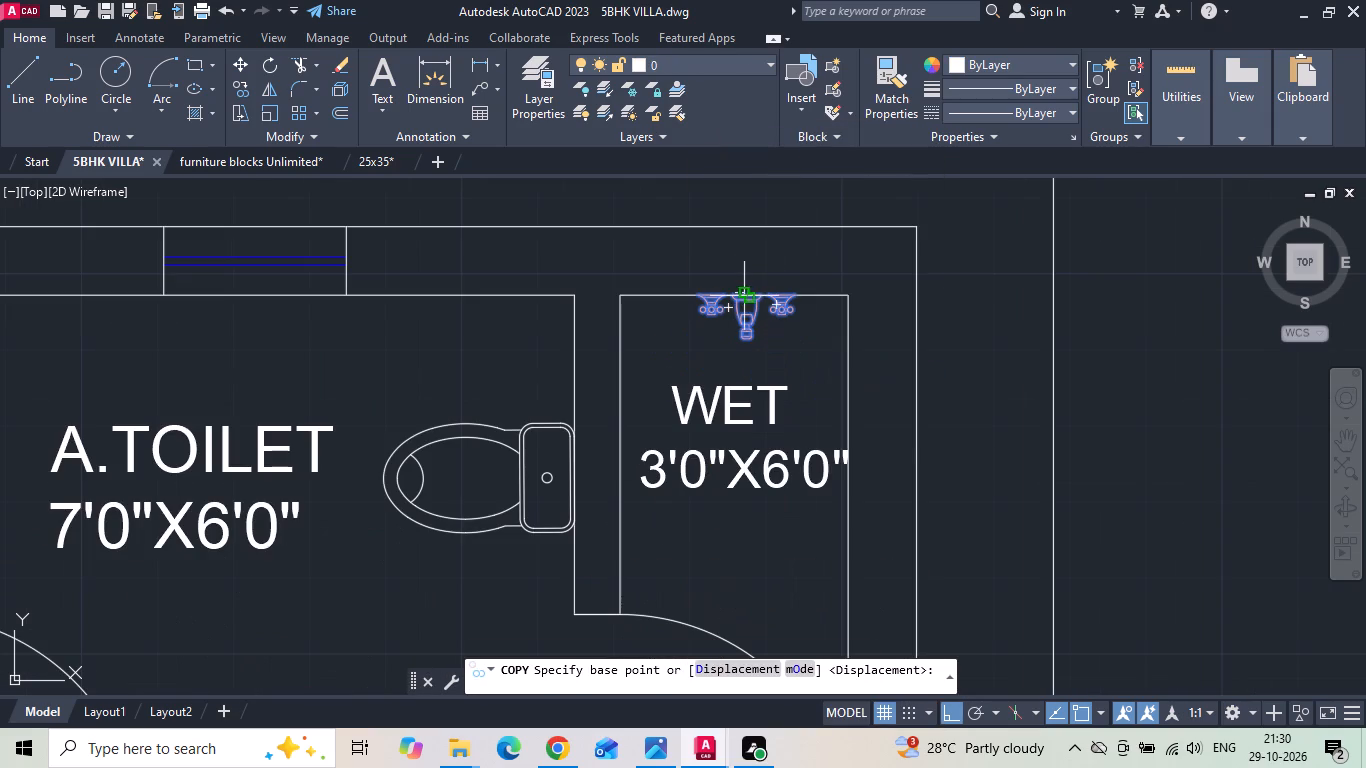
left_click(744, 296)
scroll(745, 288, "down", 3)
left_click(651, 443)
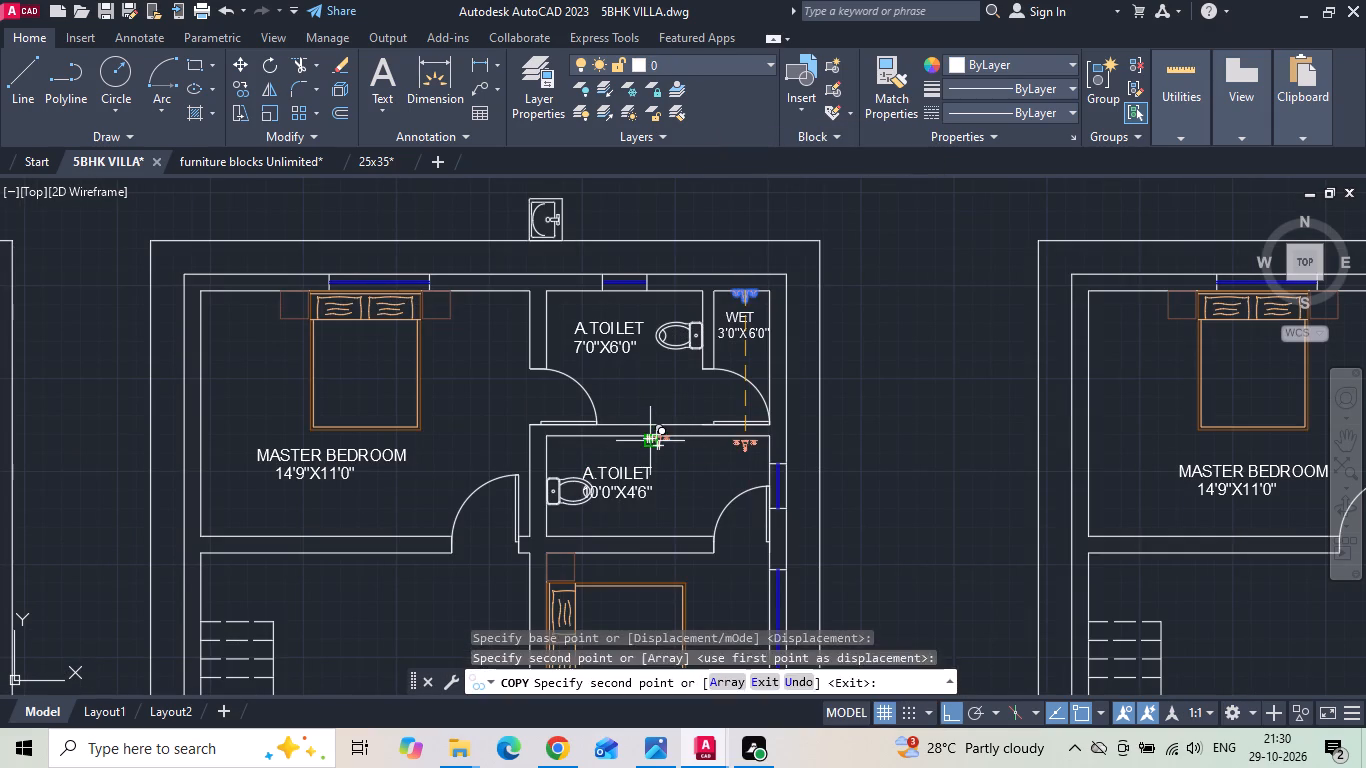
key("Escape")
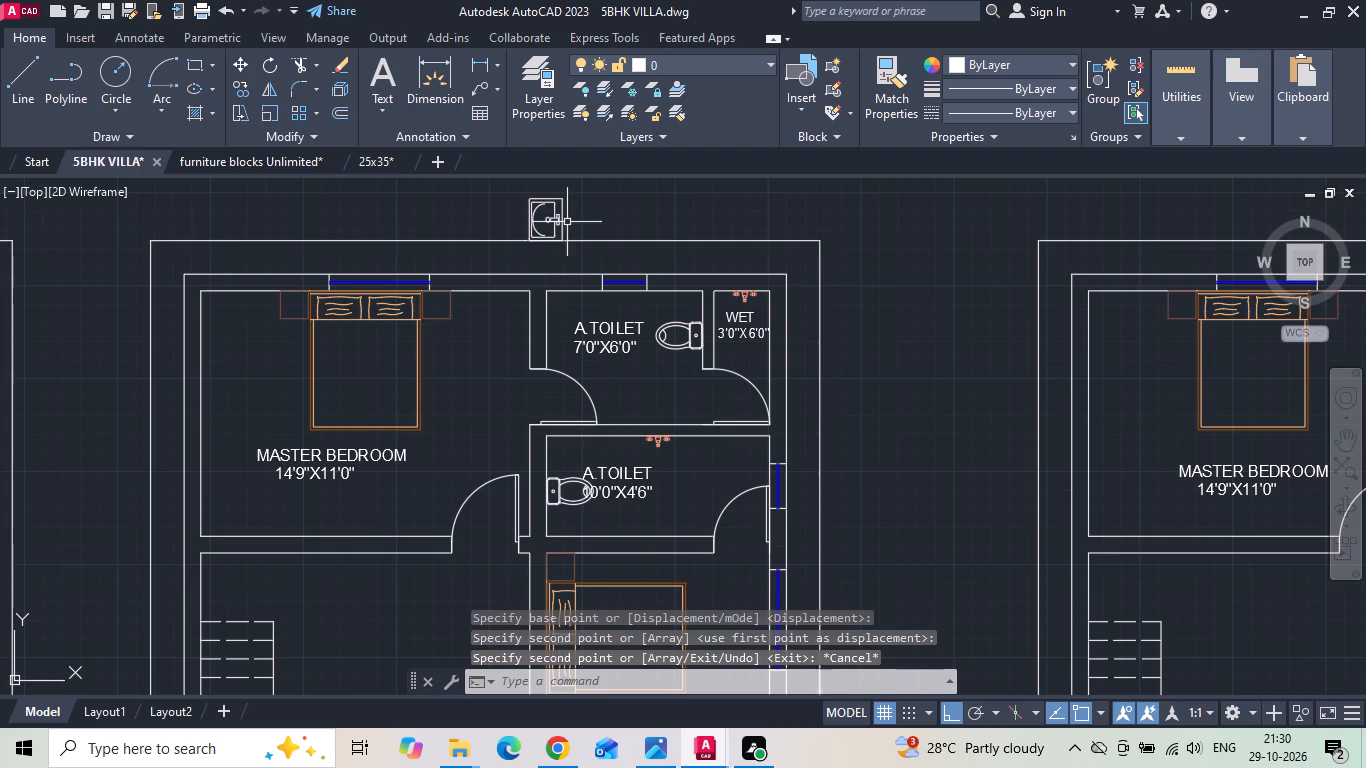
Rotate the wash basin above the first floor plan 90 degrees so its tap side faces up.
left_click(566, 220)
left_click(535, 219)
right_click(535, 219)
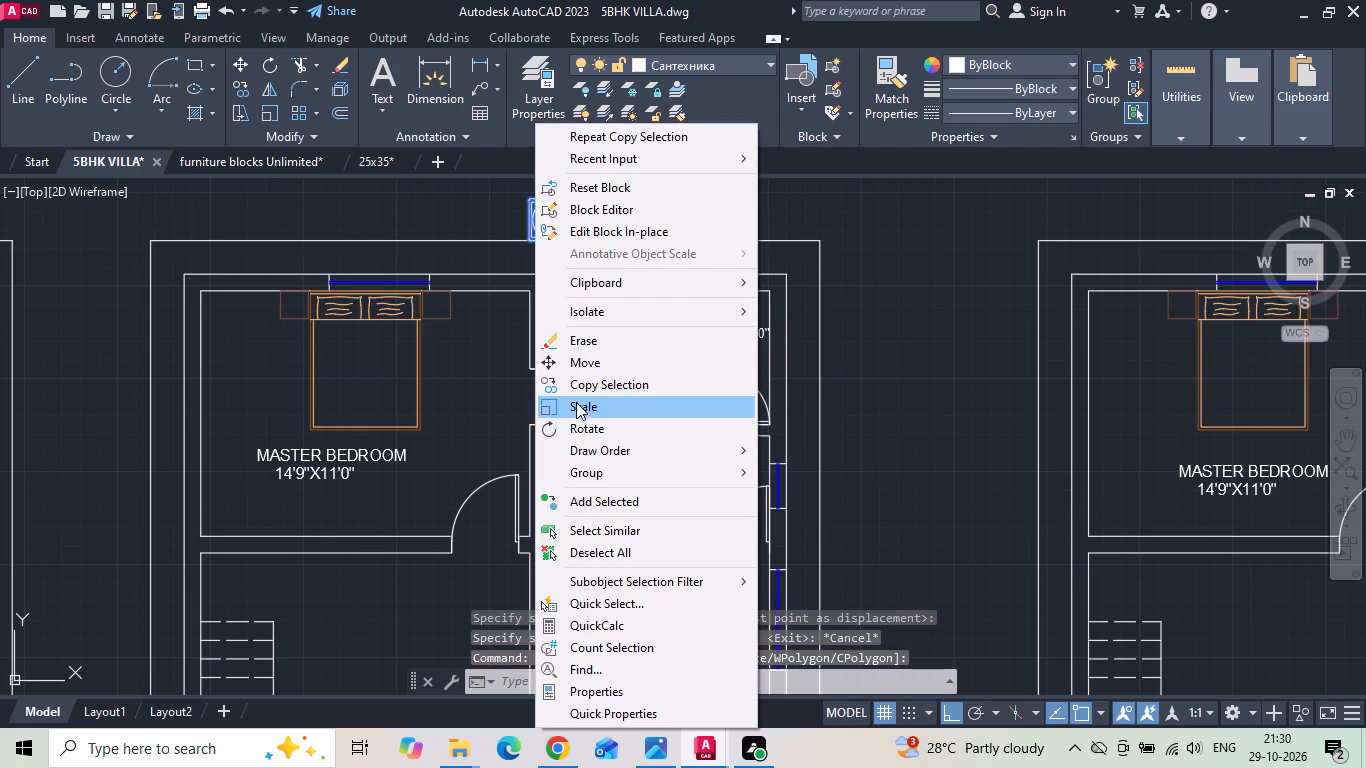
left_click(575, 423)
scroll(569, 217, "up", 2)
left_click(569, 217)
left_click(566, 199)
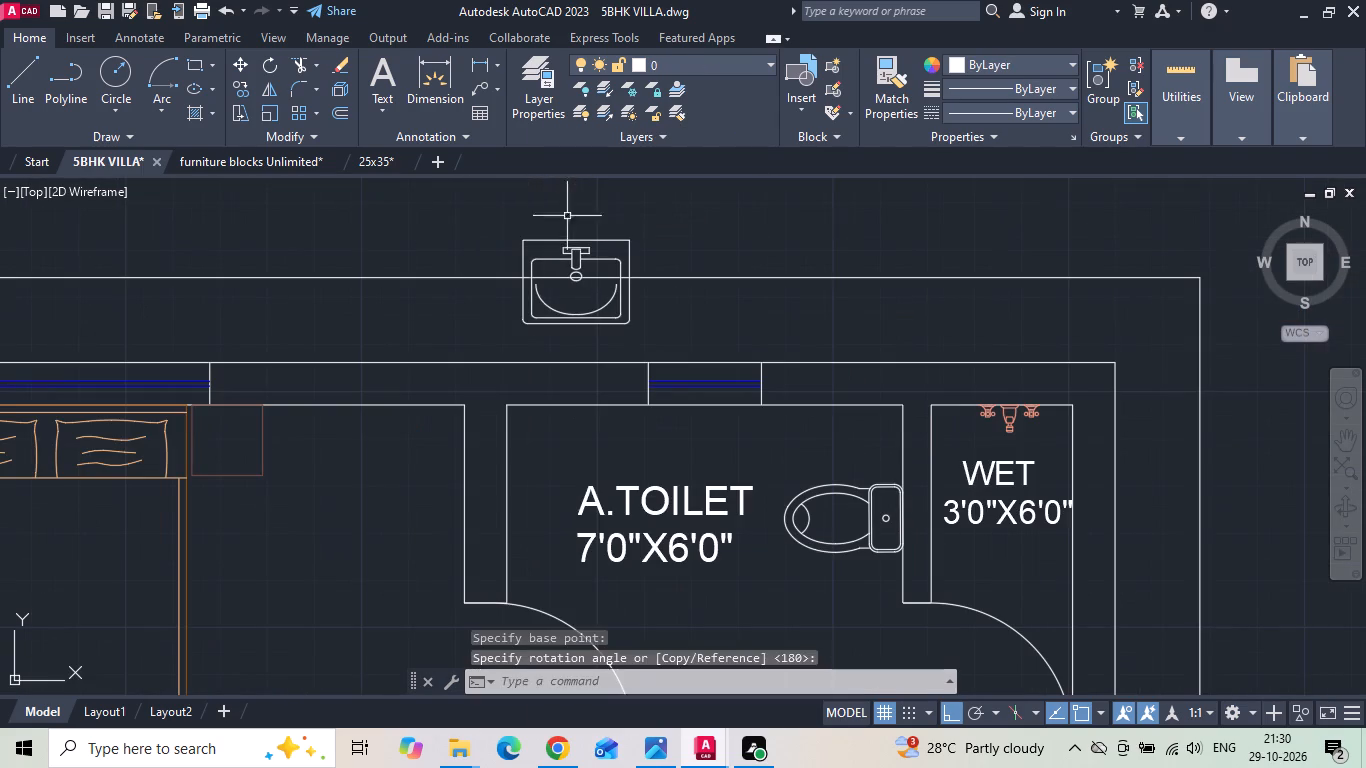
Move the wash basin from above the first floor plan into the upper-left corner of the A.TOILET 7'0"X6'0".
left_click_drag(566, 226, 551, 251)
left_click(549, 254)
right_click(547, 255)
left_click(578, 361)
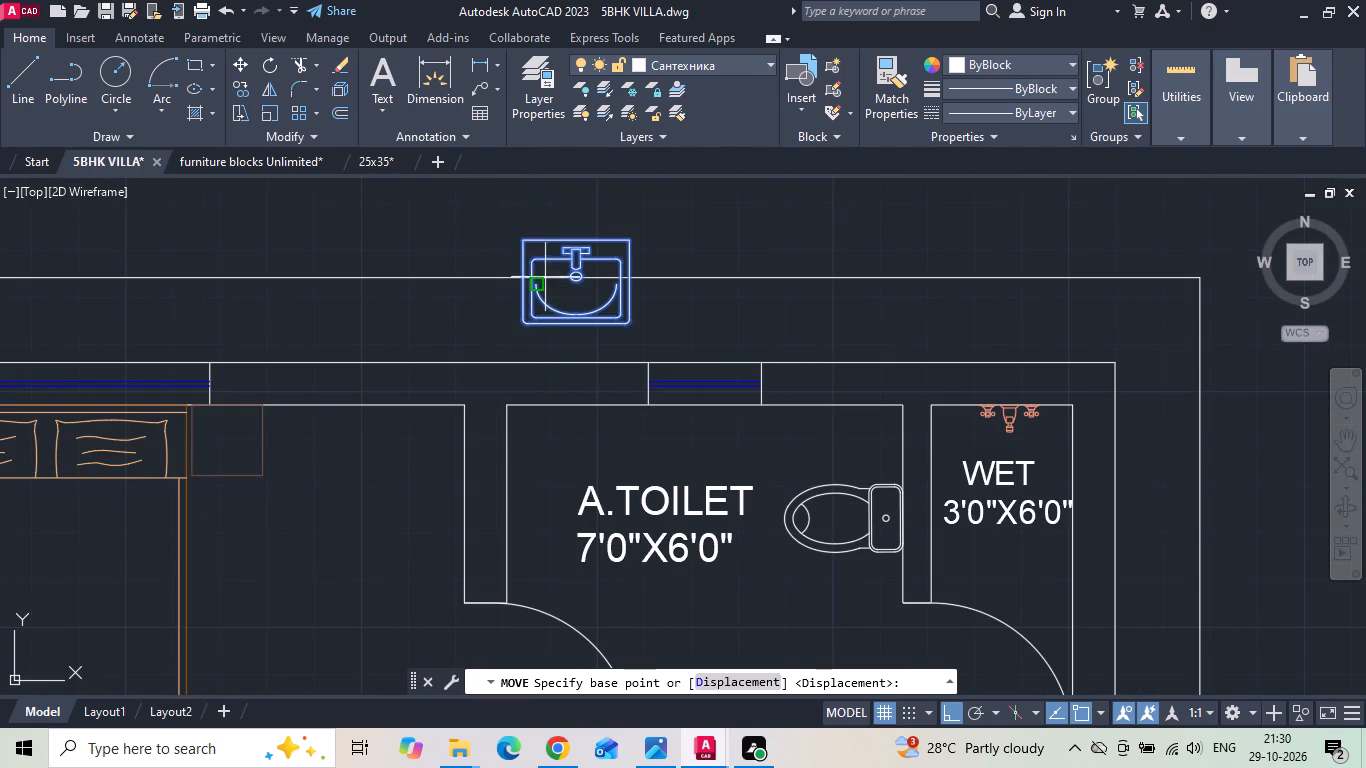
left_click(525, 236)
left_click(509, 404)
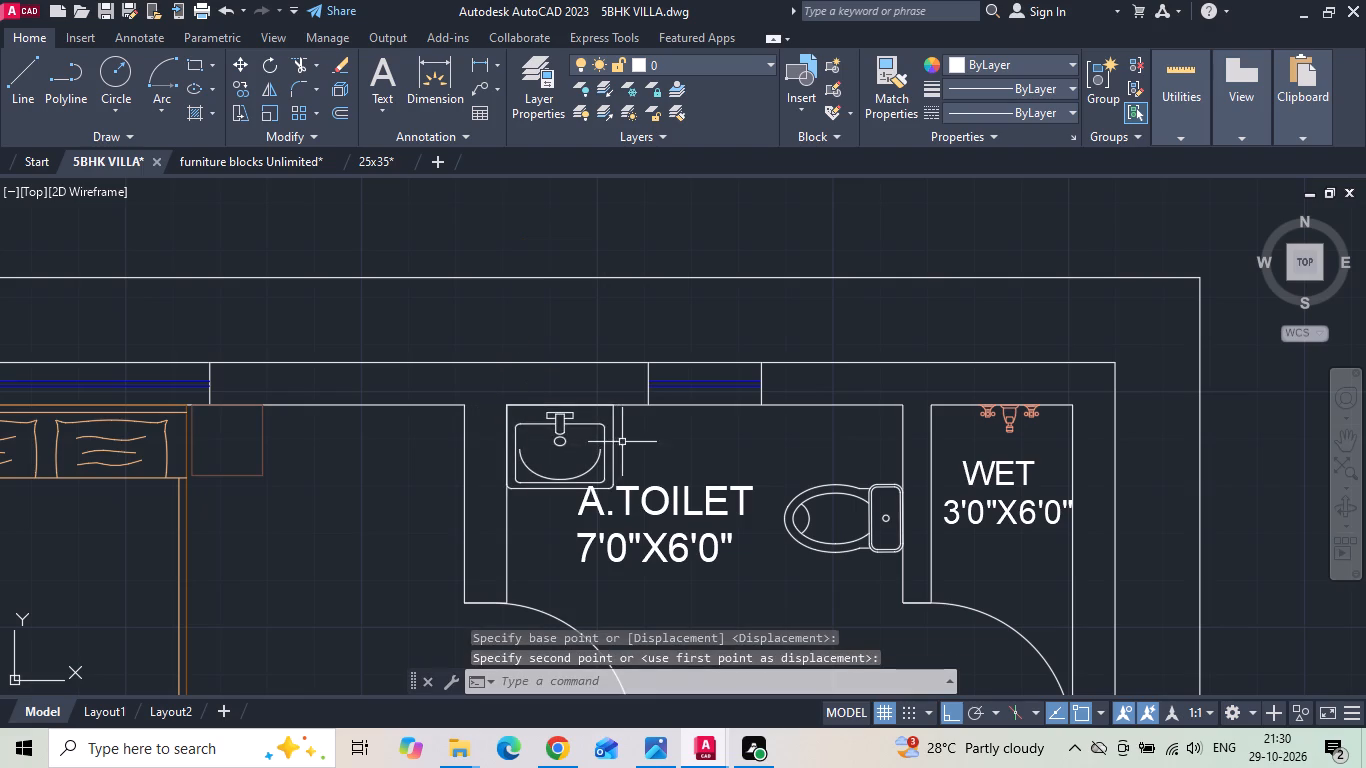
left_click_drag(626, 491, 626, 480)
key("Escape")
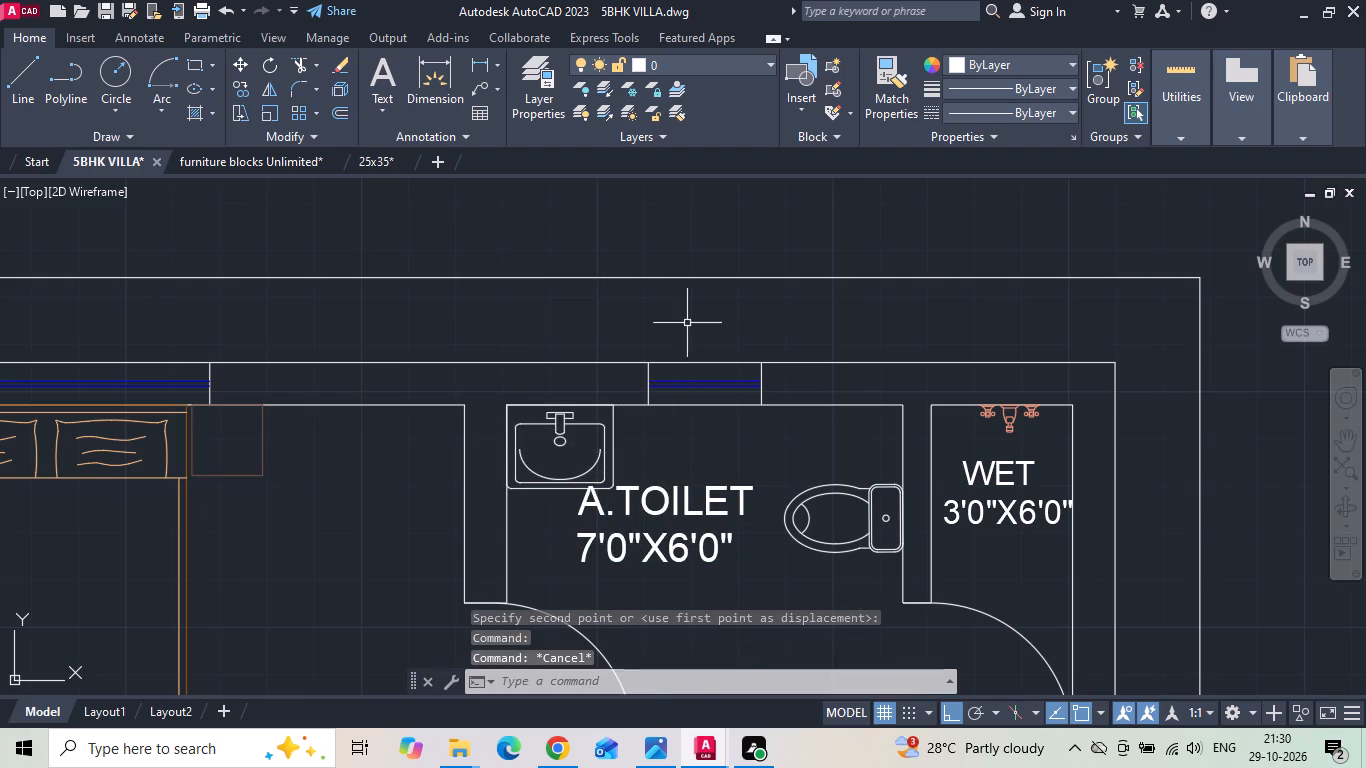
Copy the wash basin from the A.TOILET 7'0"X6'0" to the upper-right corner of the first floor A.TOILET 10'0"X4'6".
scroll(688, 316, "down", 6)
scroll(893, 399, "up", 4)
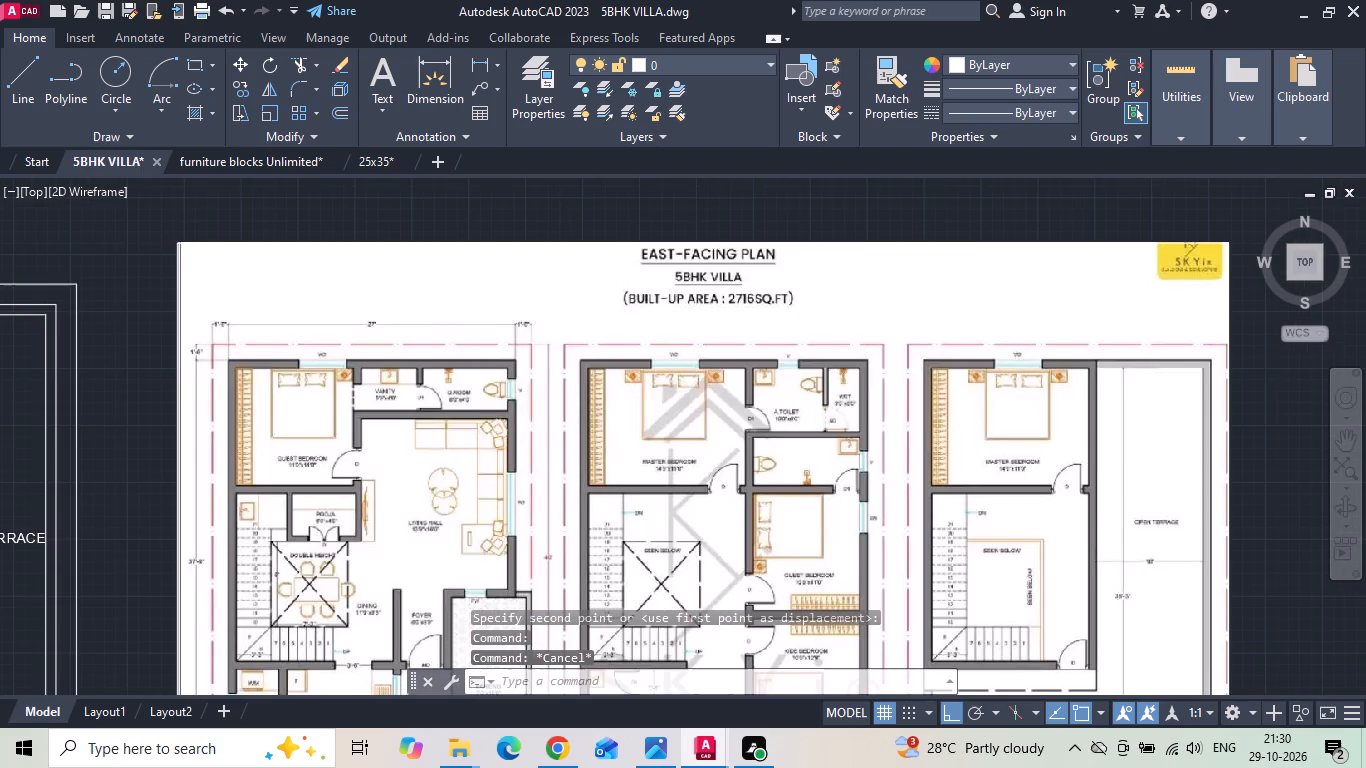
scroll(894, 399, "down", 4)
scroll(894, 399, "up", 3)
middle_click_drag(777, 424, 1005, 399)
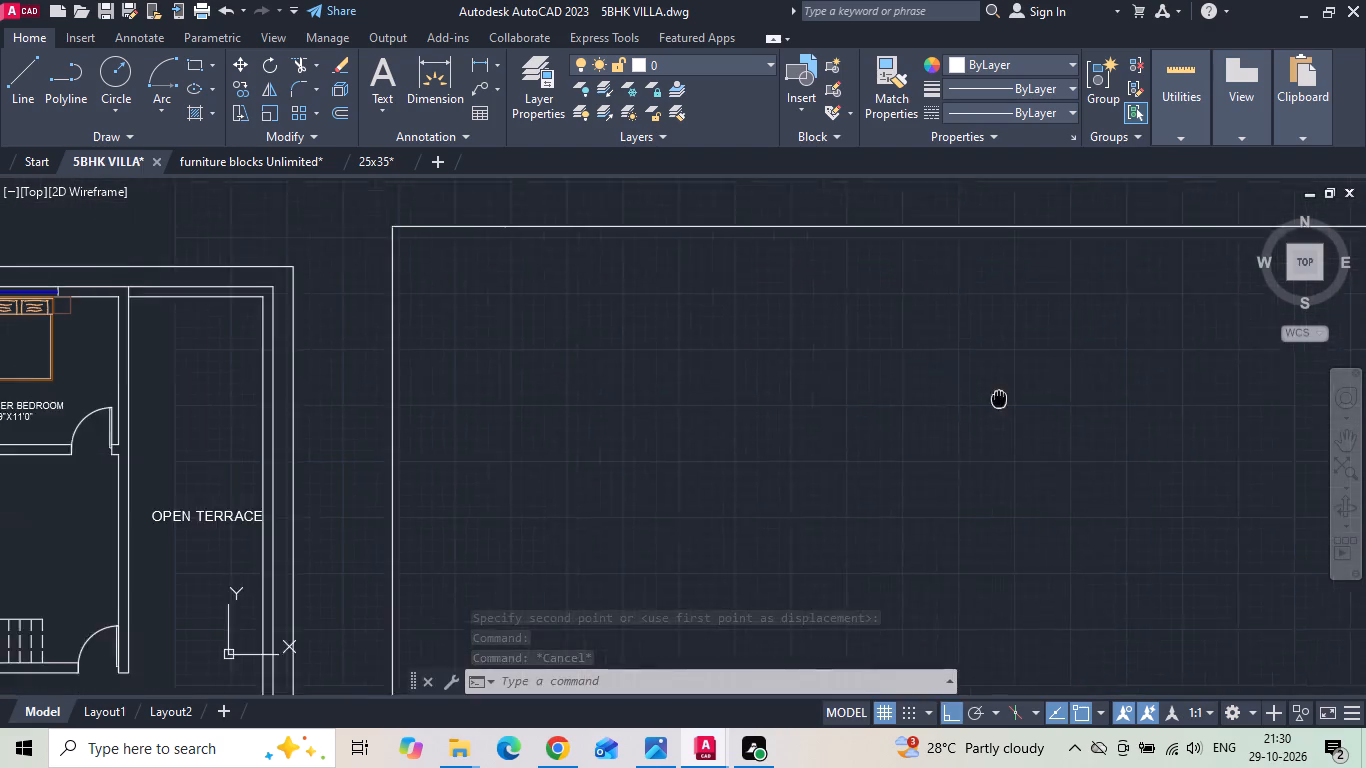
middle_click_drag(1005, 399, 1015, 413)
scroll(274, 340, "down", 2)
scroll(24, 338, "up", 5)
middle_click_drag(48, 331, 338, 342)
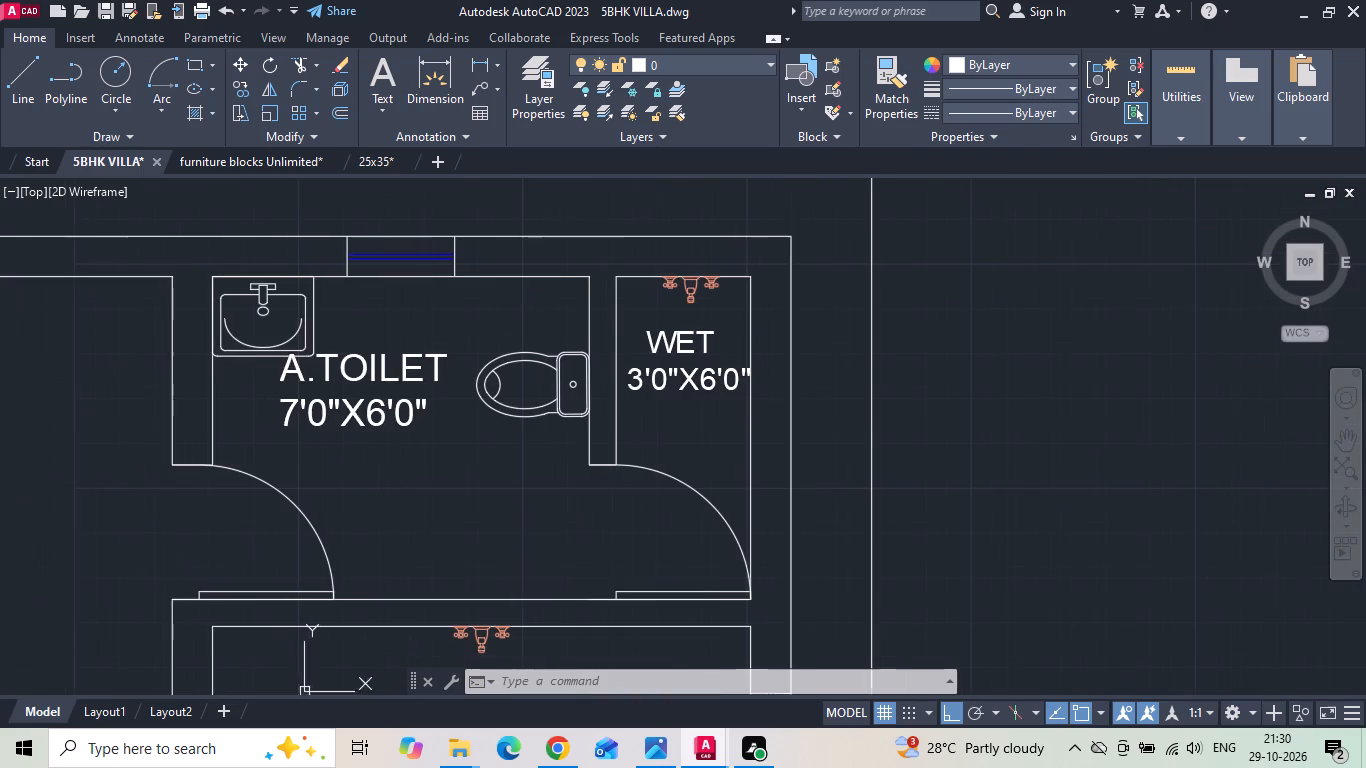
left_click(322, 327)
left_click(277, 311)
right_click(277, 311)
left_click(360, 388)
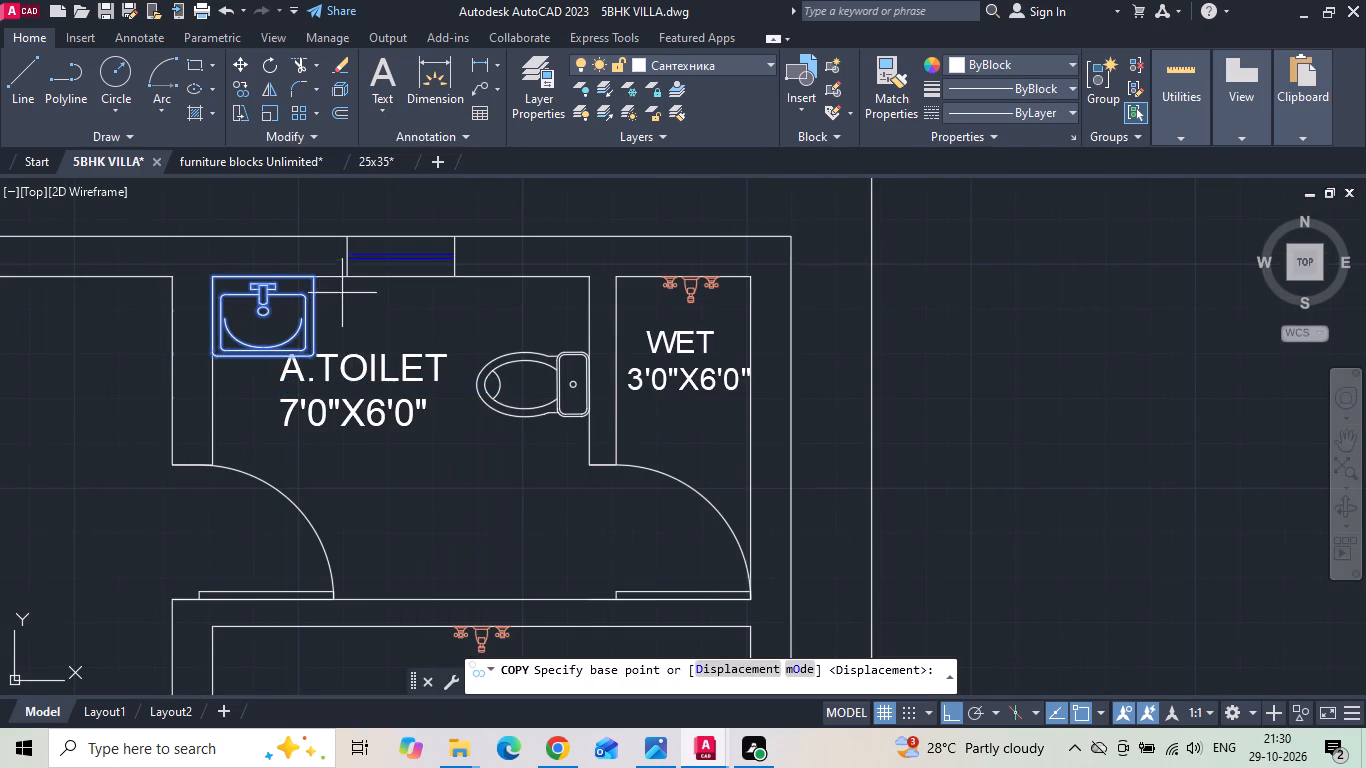
left_click(309, 274)
scroll(308, 272, "down", 3)
scroll(400, 431, "up", 3)
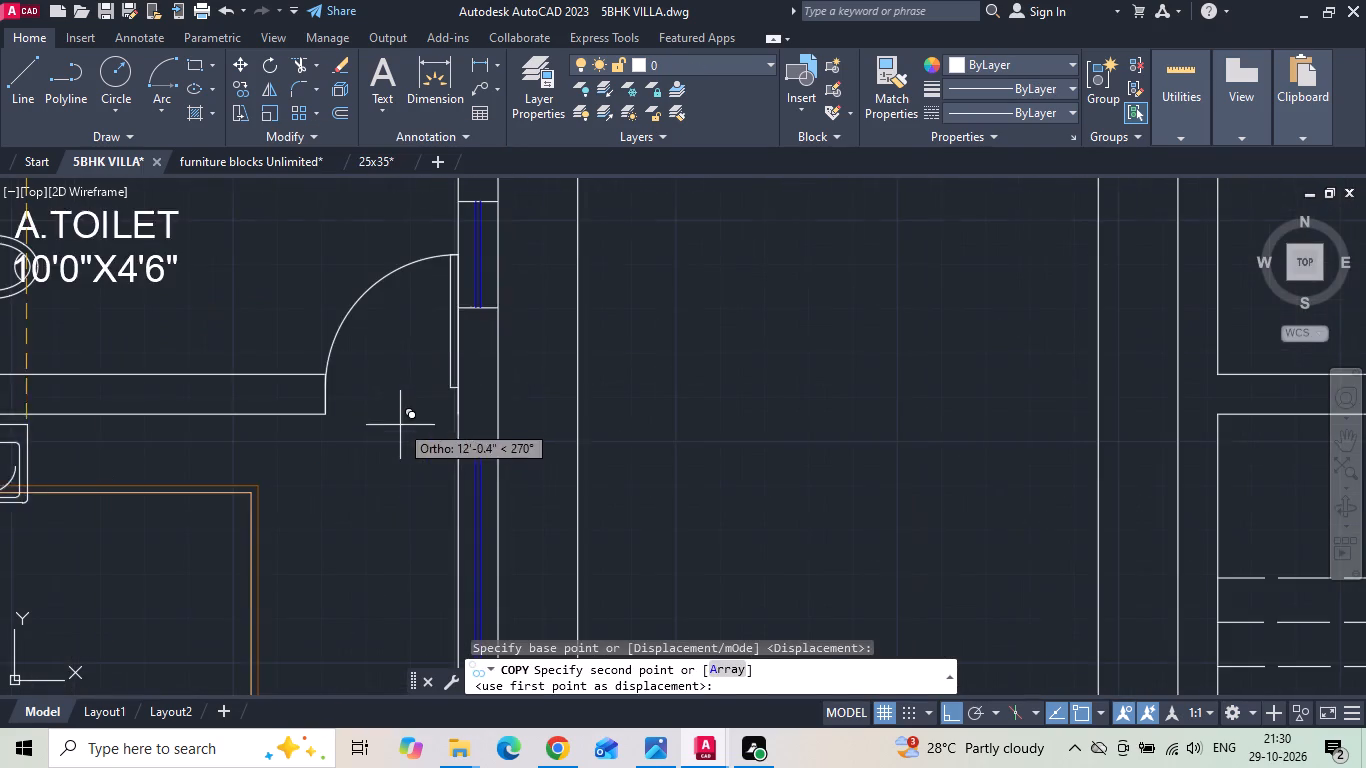
scroll(386, 314, "down", 2)
scroll(383, 271, "up", 1)
left_click(425, 239)
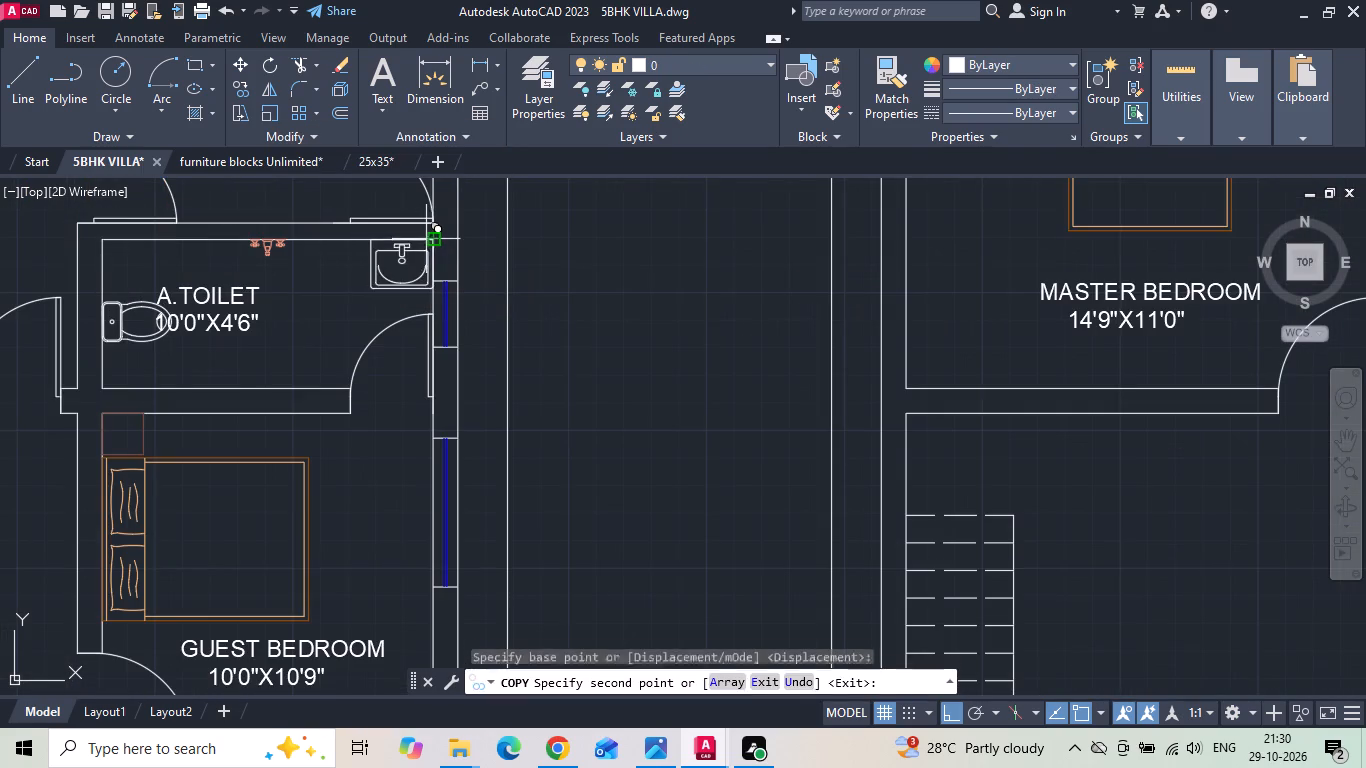
key("Escape")
Copy the A.TOILET 10'0"X4'6" wash basin to the left wall of the first floor C.TOILET 4'0"X8'0".
scroll(434, 280, "down", 1)
left_click(414, 286)
right_click(414, 286)
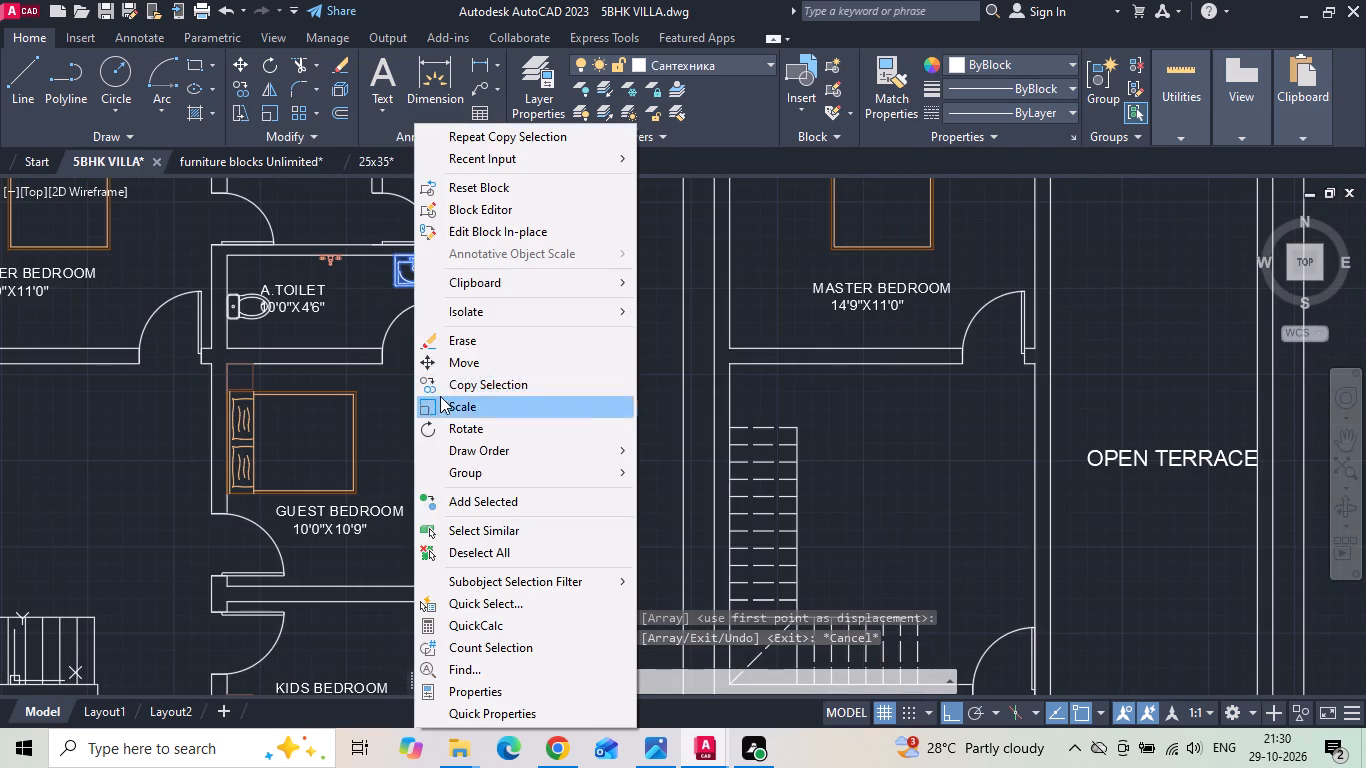
left_click(446, 387)
scroll(453, 323, "down", 2)
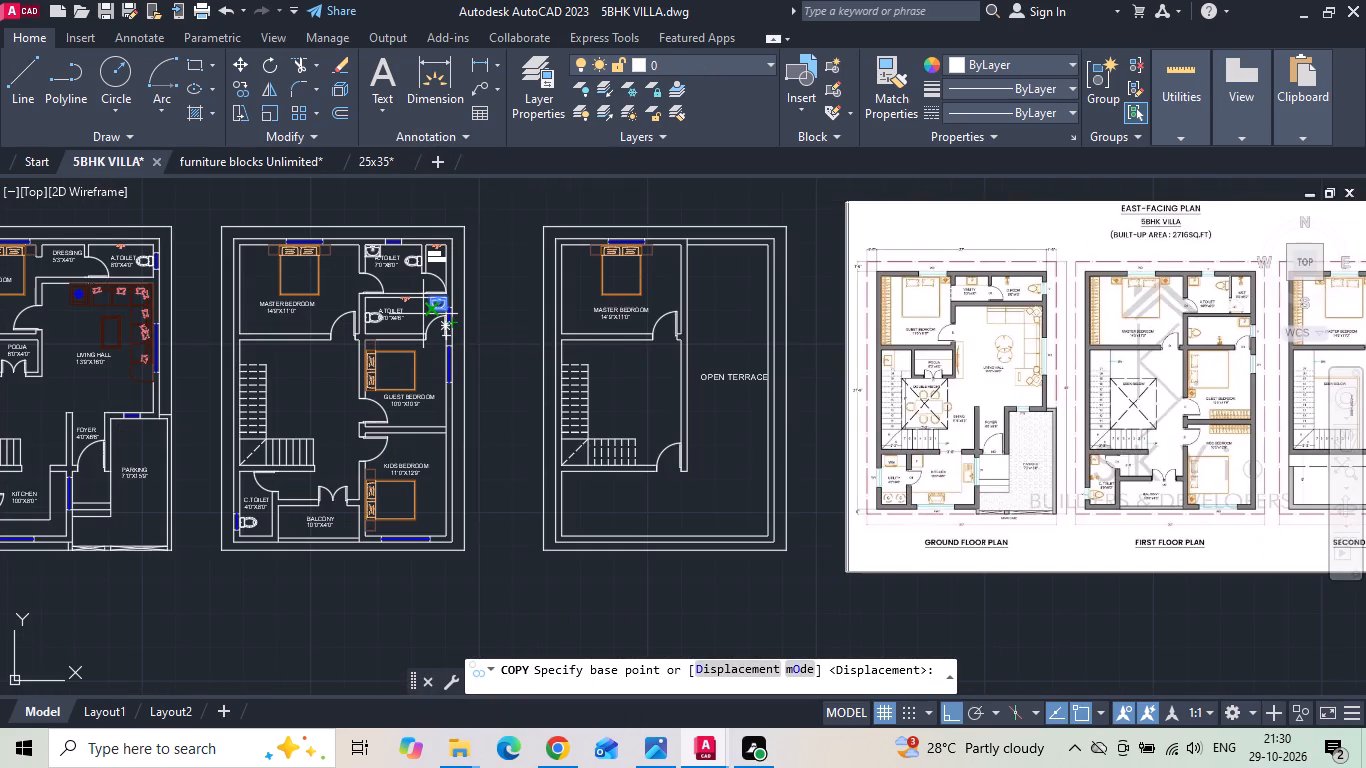
scroll(419, 306, "up", 3)
left_click(457, 278)
scroll(634, 294, "down", 4)
left_click(939, 712)
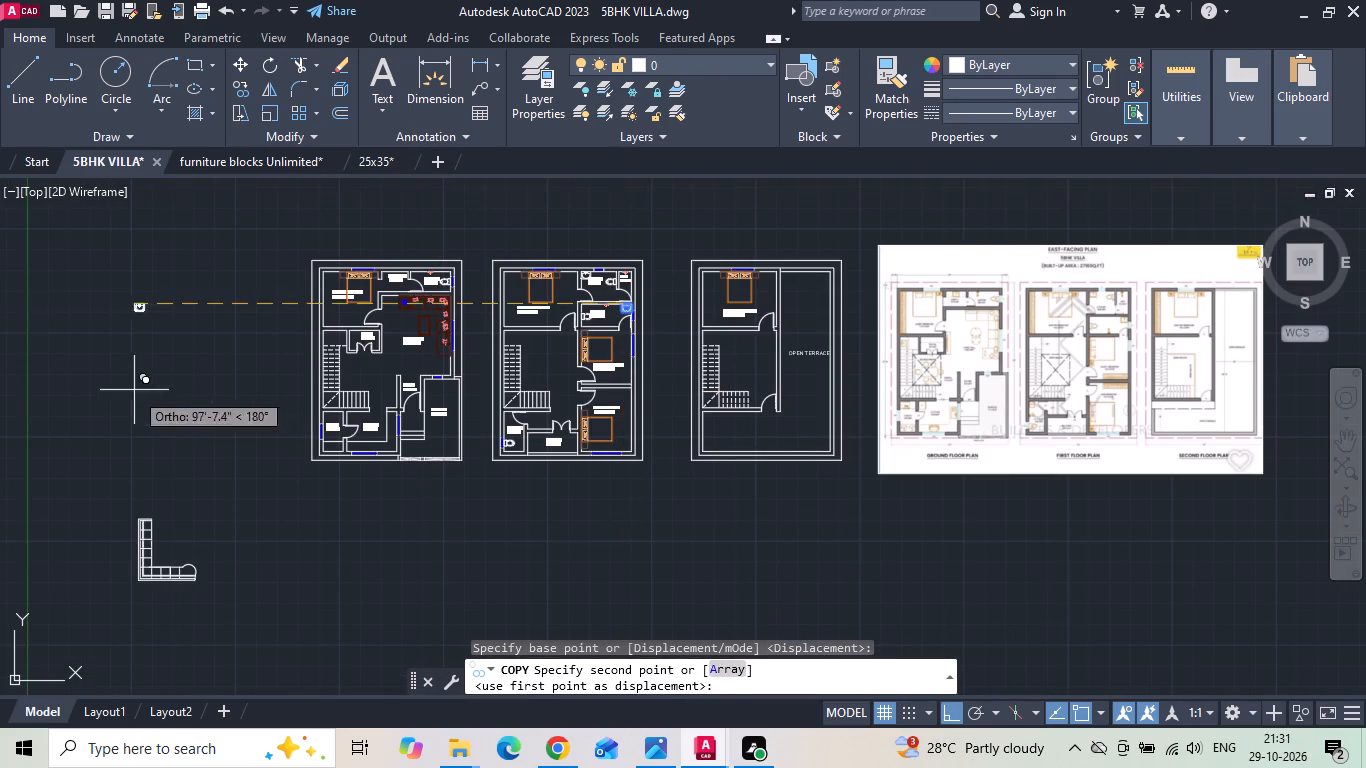
scroll(515, 404, "up", 3)
scroll(450, 473, "up", 1)
left_click(466, 445)
key("Escape")
Rotate the C.TOILET wash basin 90 degrees so its tap side faces the left wall.
scroll(470, 445, "up", 3)
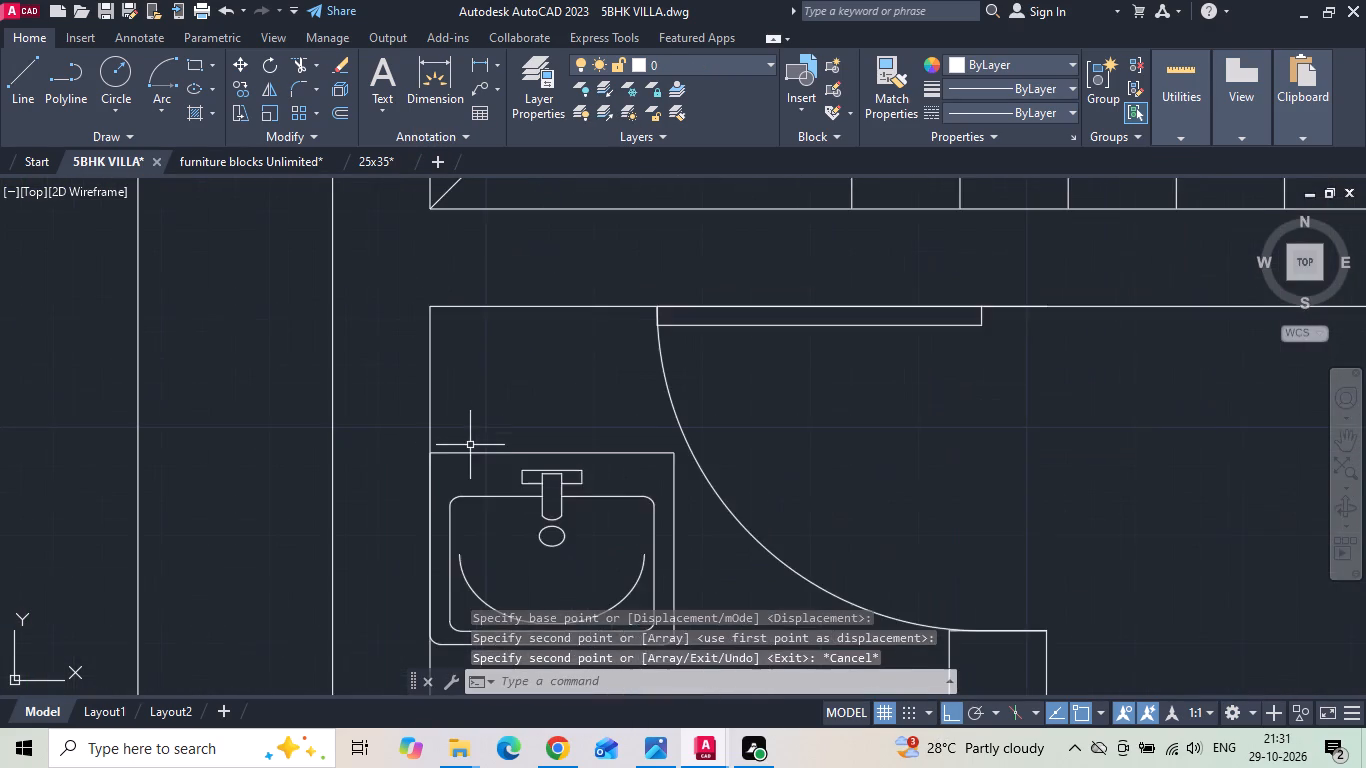
middle_click_drag(464, 437, 391, 326)
left_click_drag(458, 304, 421, 382)
left_click(419, 386)
right_click(419, 388)
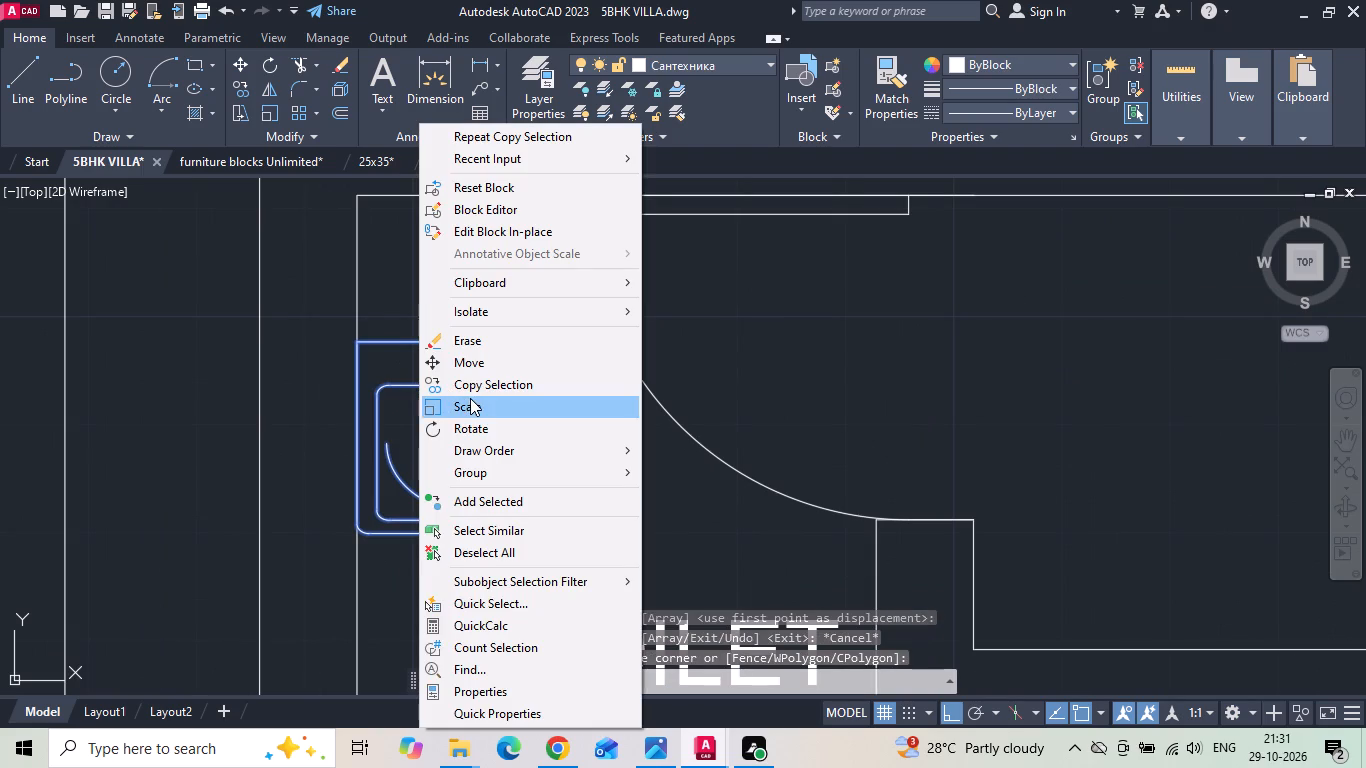
left_click(474, 428)
left_click(466, 378)
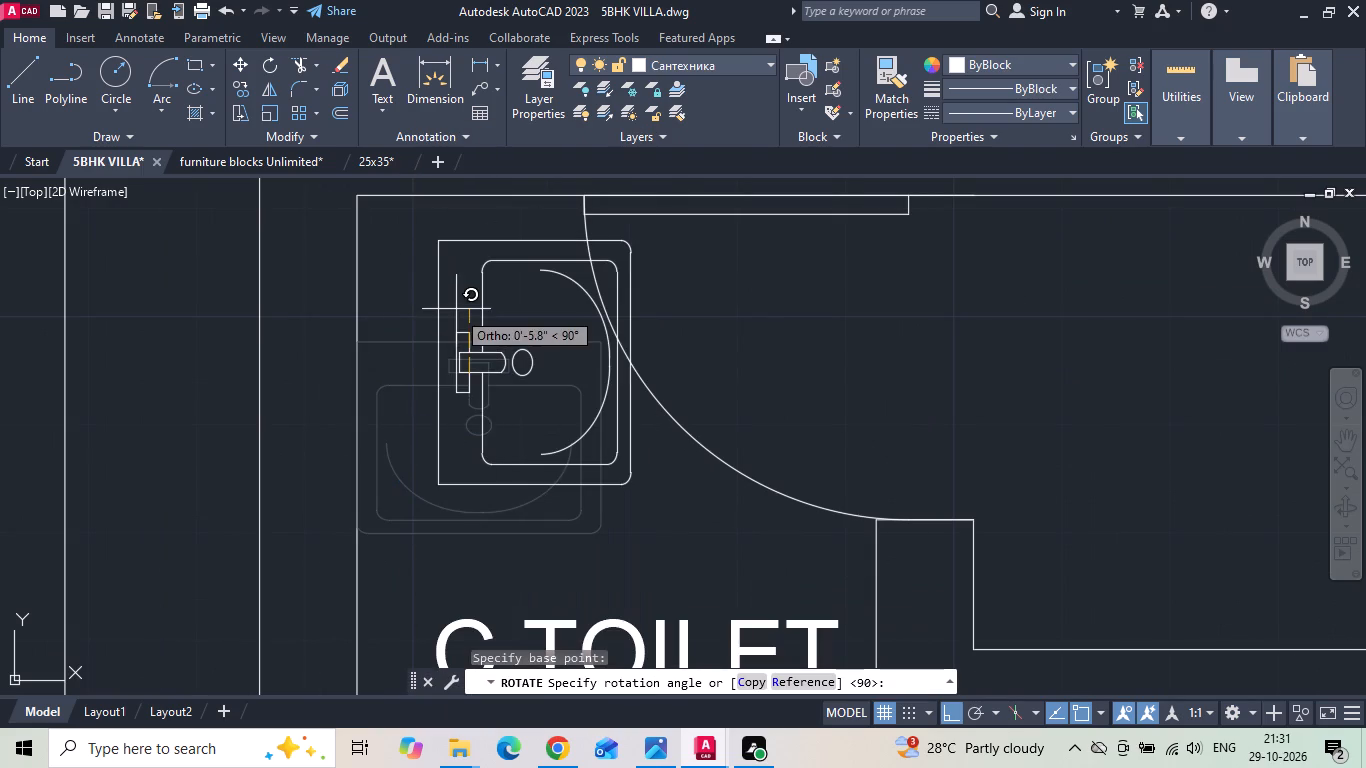
left_click(458, 276)
Move the rotated wash basin into the upper-left inner corner of the C.TOILET 4'0"X8'0".
left_click_drag(459, 285, 449, 310)
left_click(432, 331)
right_click(429, 335)
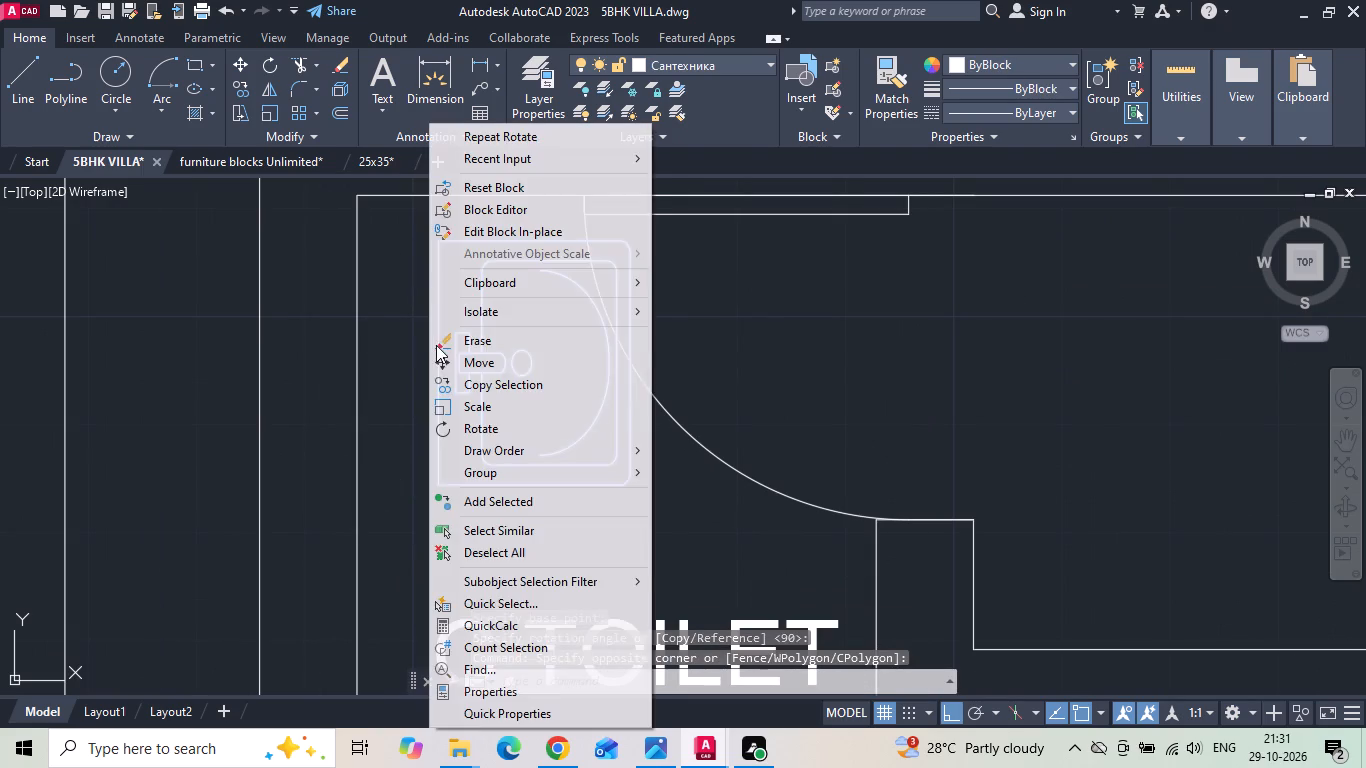
left_click(445, 368)
left_click(435, 244)
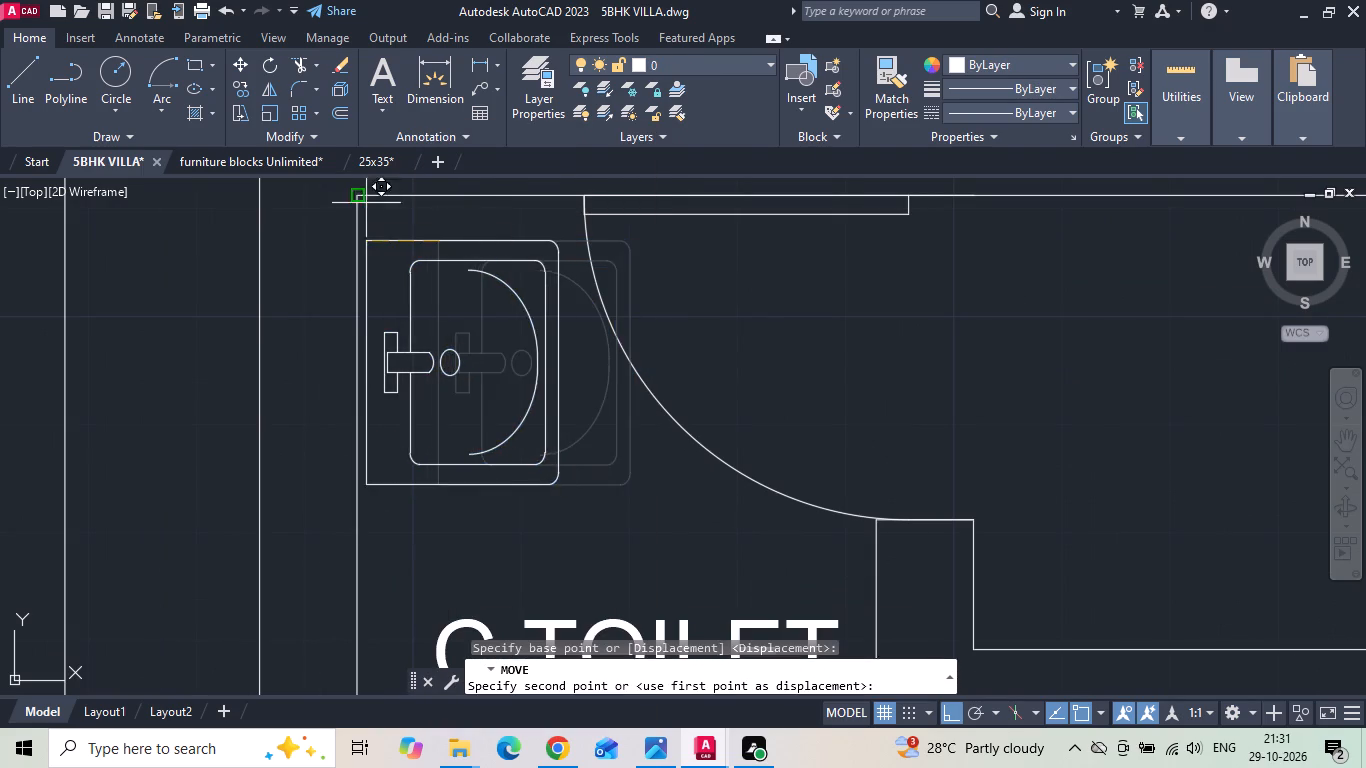
left_click(359, 193)
Copy the shower tap from the first floor A.TOILET 10'0"X4'6" into the C.TOILET 4'0"X8'0", between the basin and the WC.
scroll(493, 245, "down", 3)
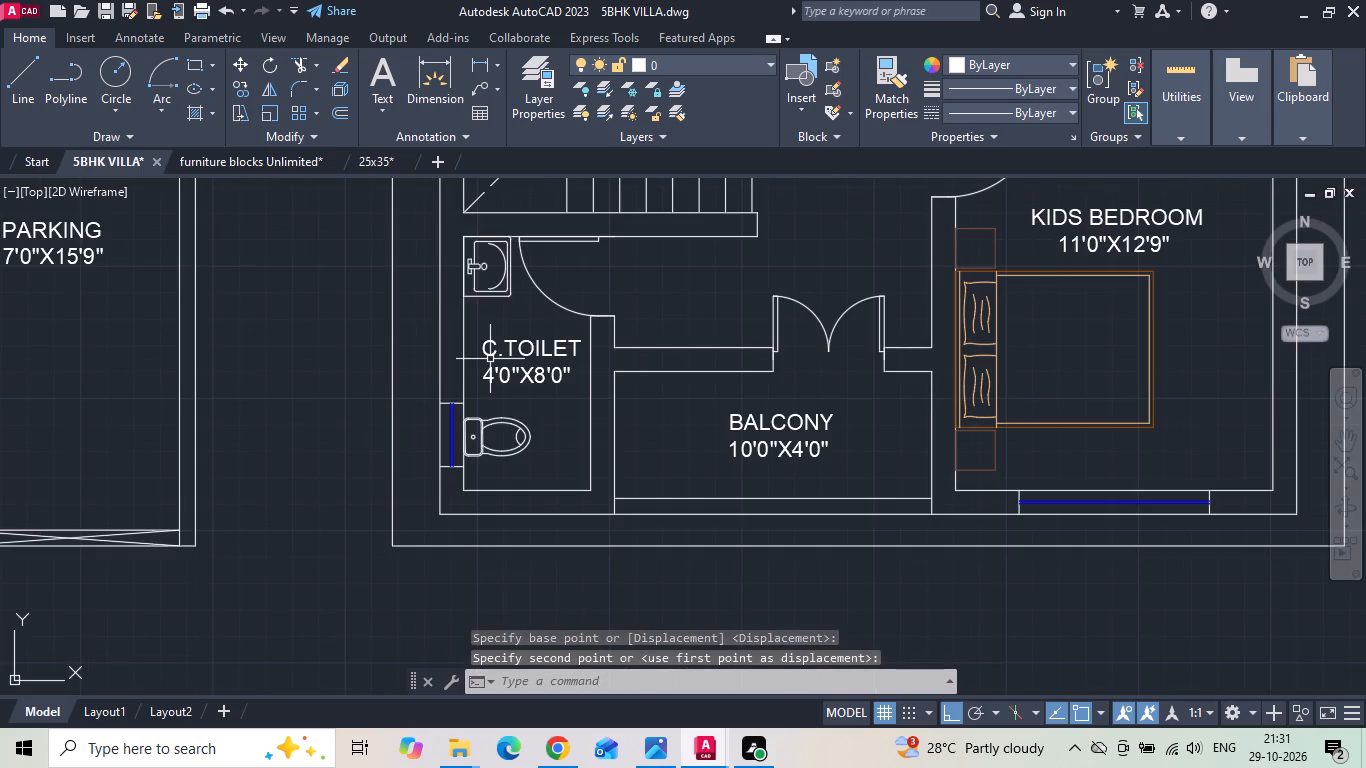
scroll(490, 359, "down", 3)
scroll(1201, 440, "up", 2)
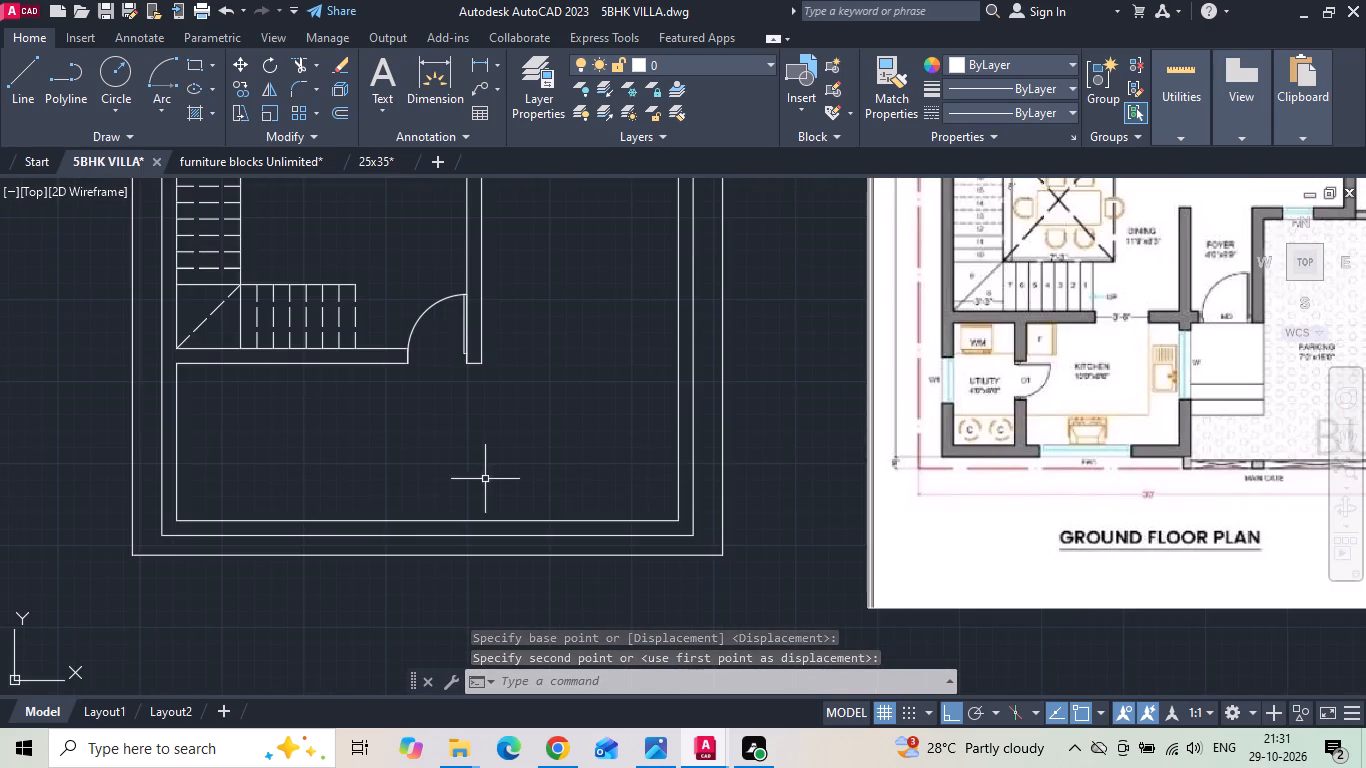
scroll(358, 454, "down", 2)
scroll(758, 445, "up", 1)
scroll(766, 443, "down", 2)
scroll(357, 321, "up", 1)
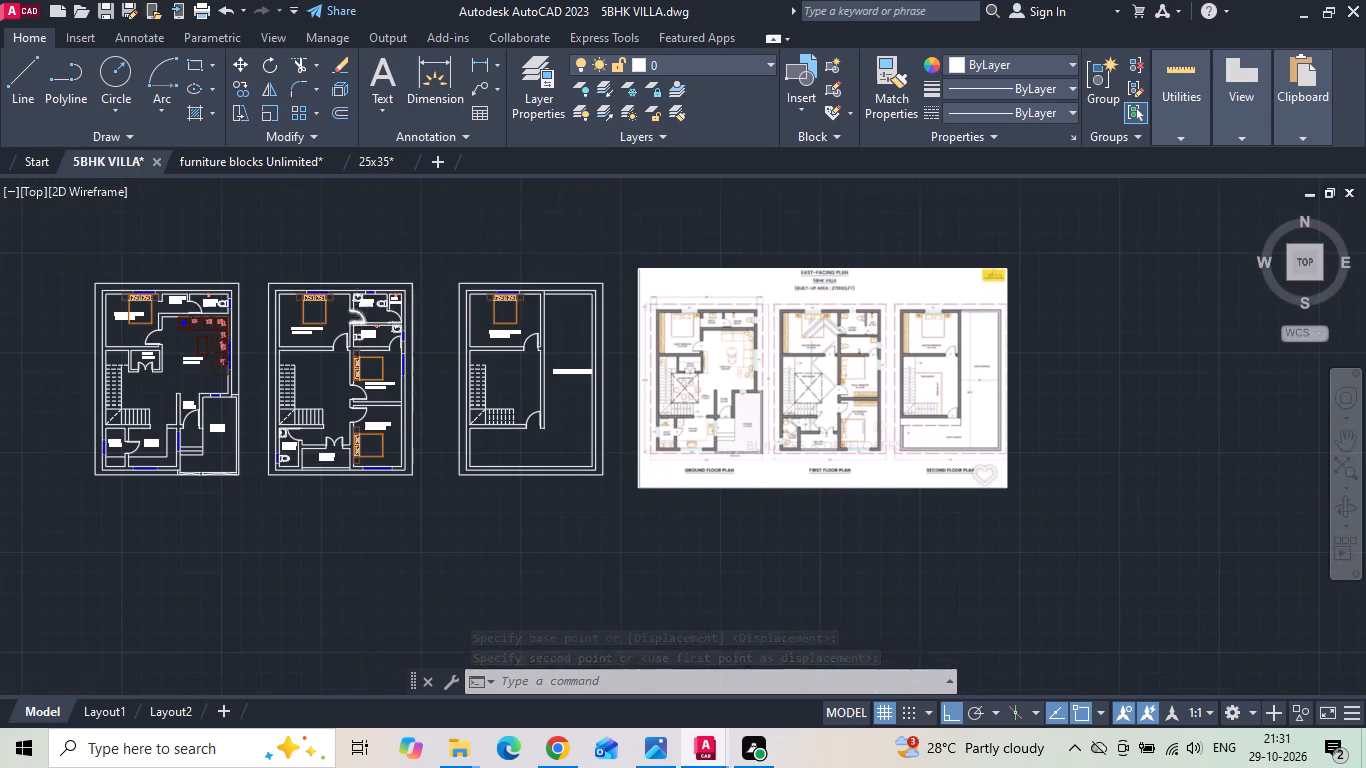
scroll(357, 320, "up", 3)
left_click(437, 374)
right_click(437, 374)
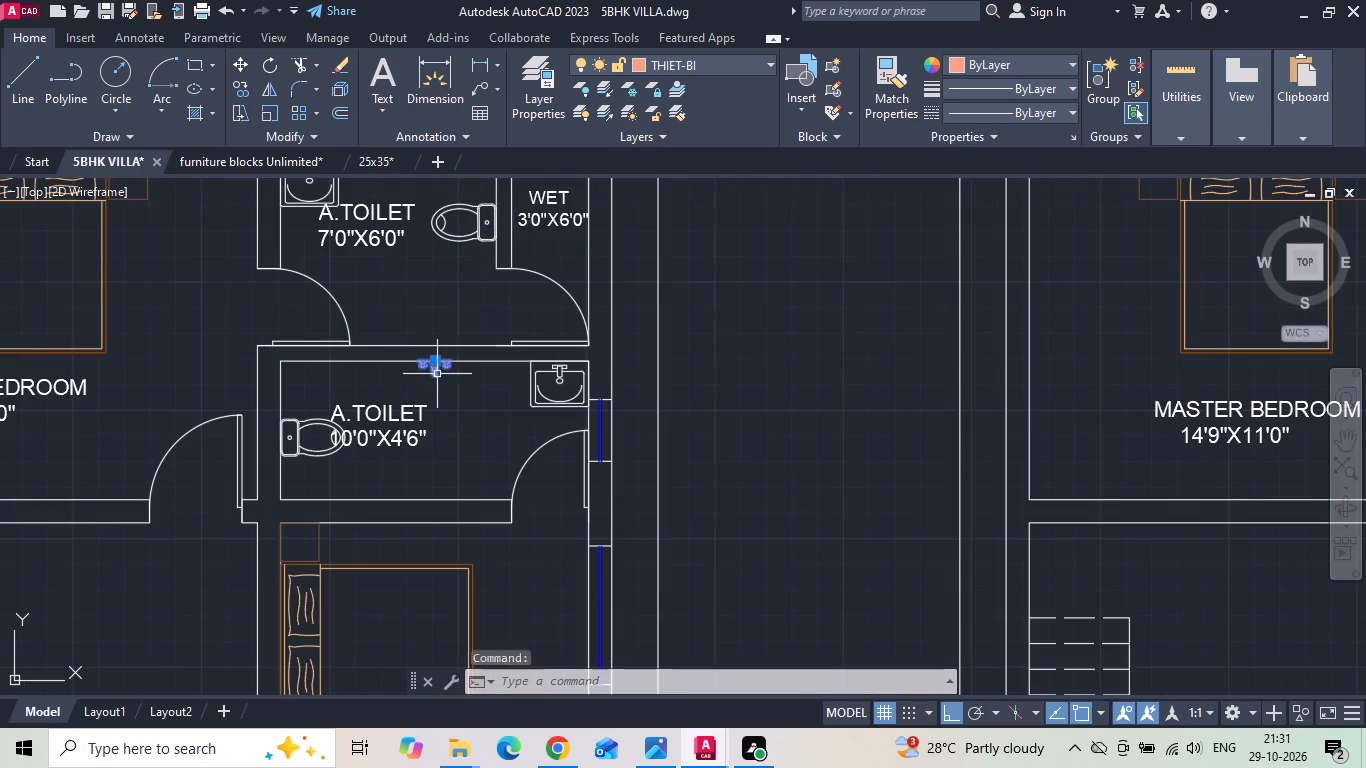
left_click(516, 393)
left_click(427, 363)
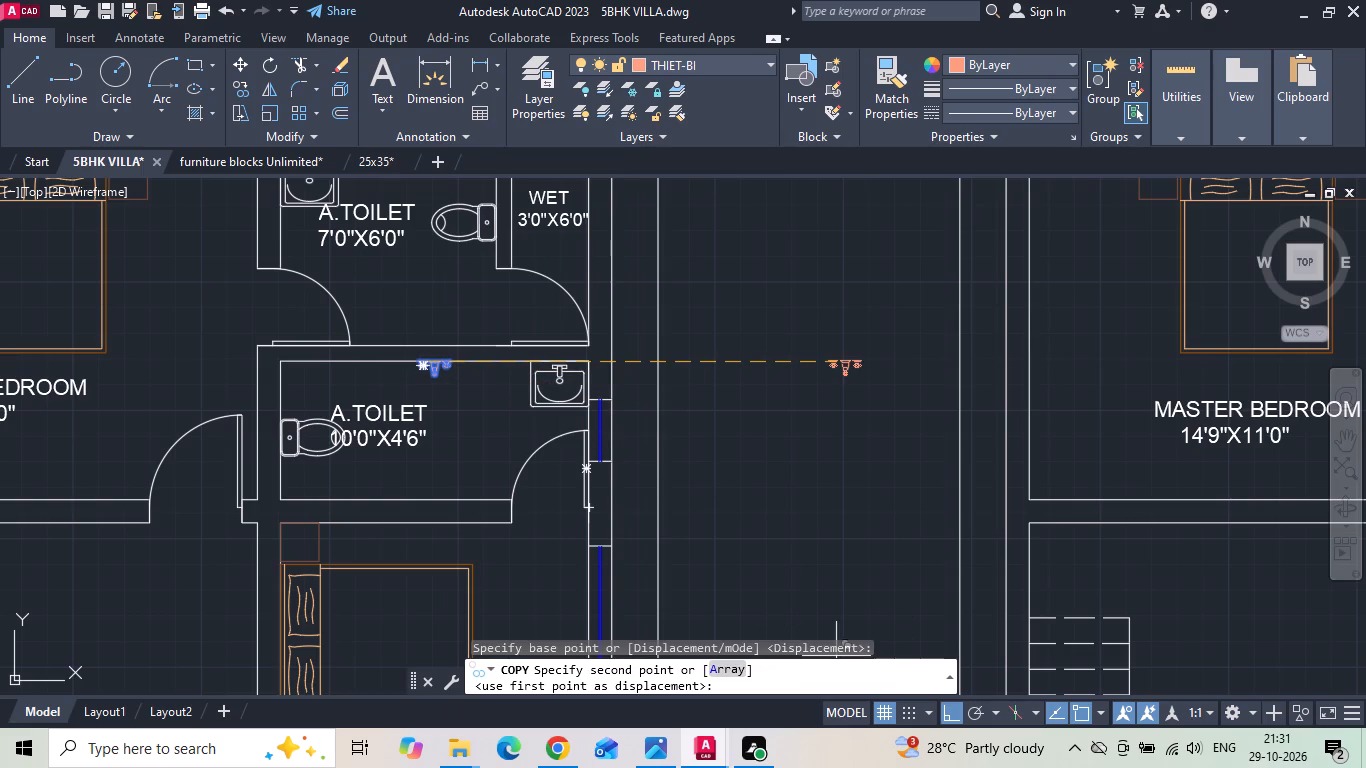
left_click(944, 710)
scroll(939, 466, "down", 3)
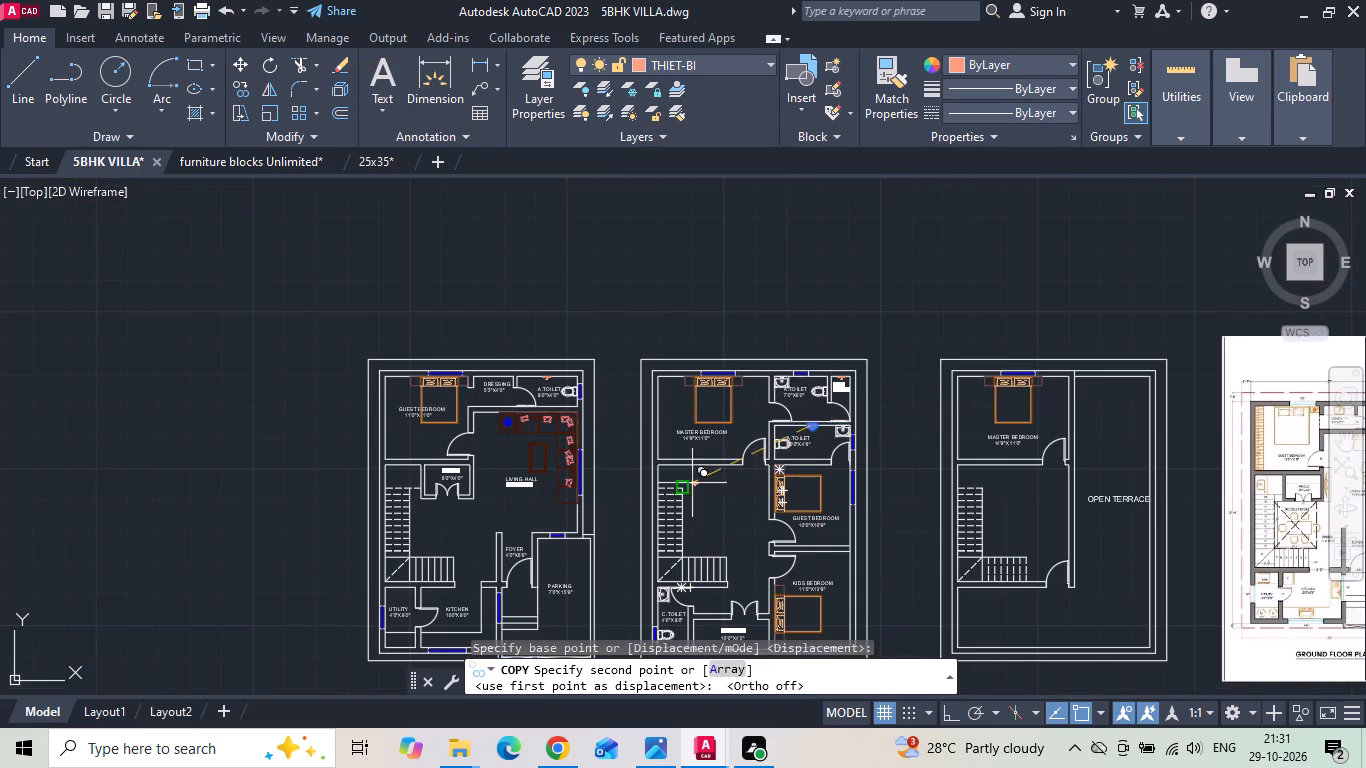
scroll(687, 579, "up", 1)
middle_click_drag(680, 568, 670, 325)
scroll(661, 384, "up", 3)
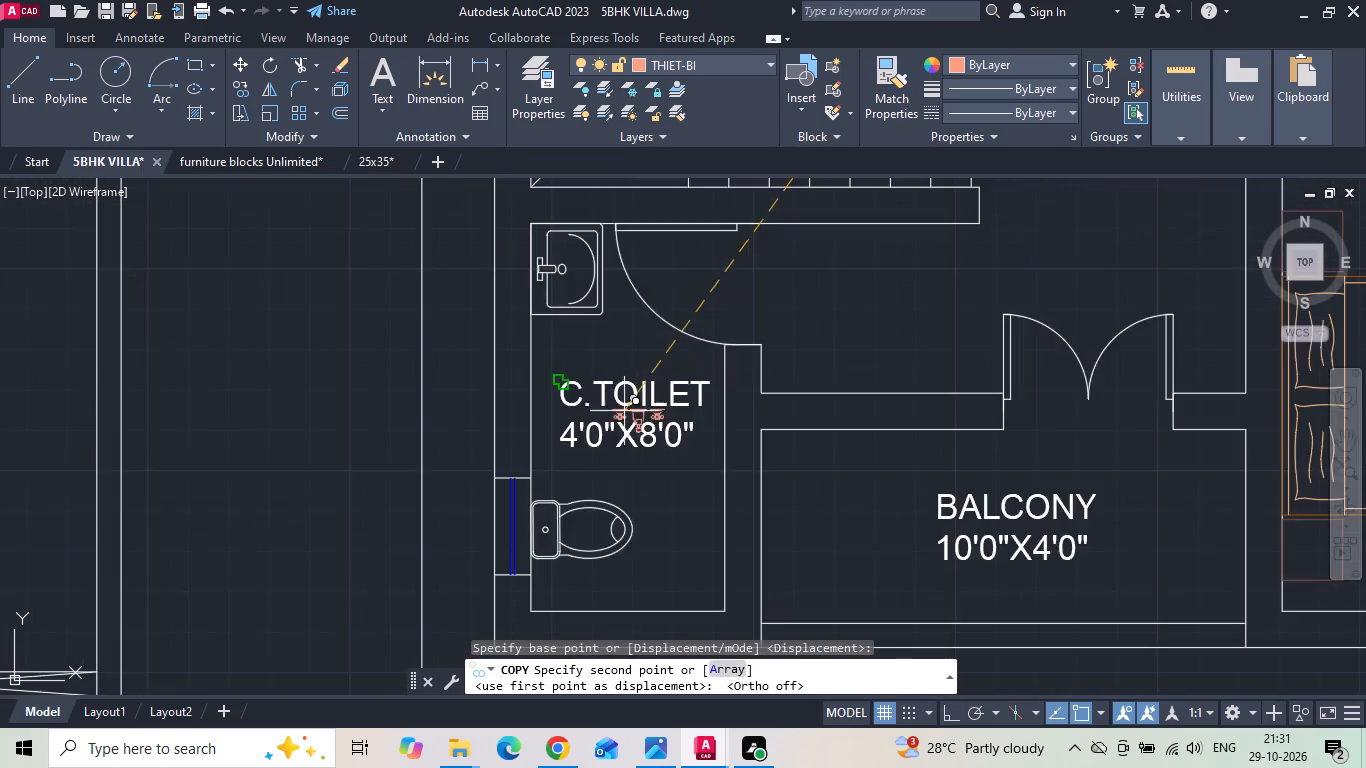
scroll(571, 422, "up", 2)
left_click(505, 362)
key("Escape")
Rotate the C.TOILET shower tap 90 degrees so its back faces the left wall.
left_click(520, 360)
right_click(520, 358)
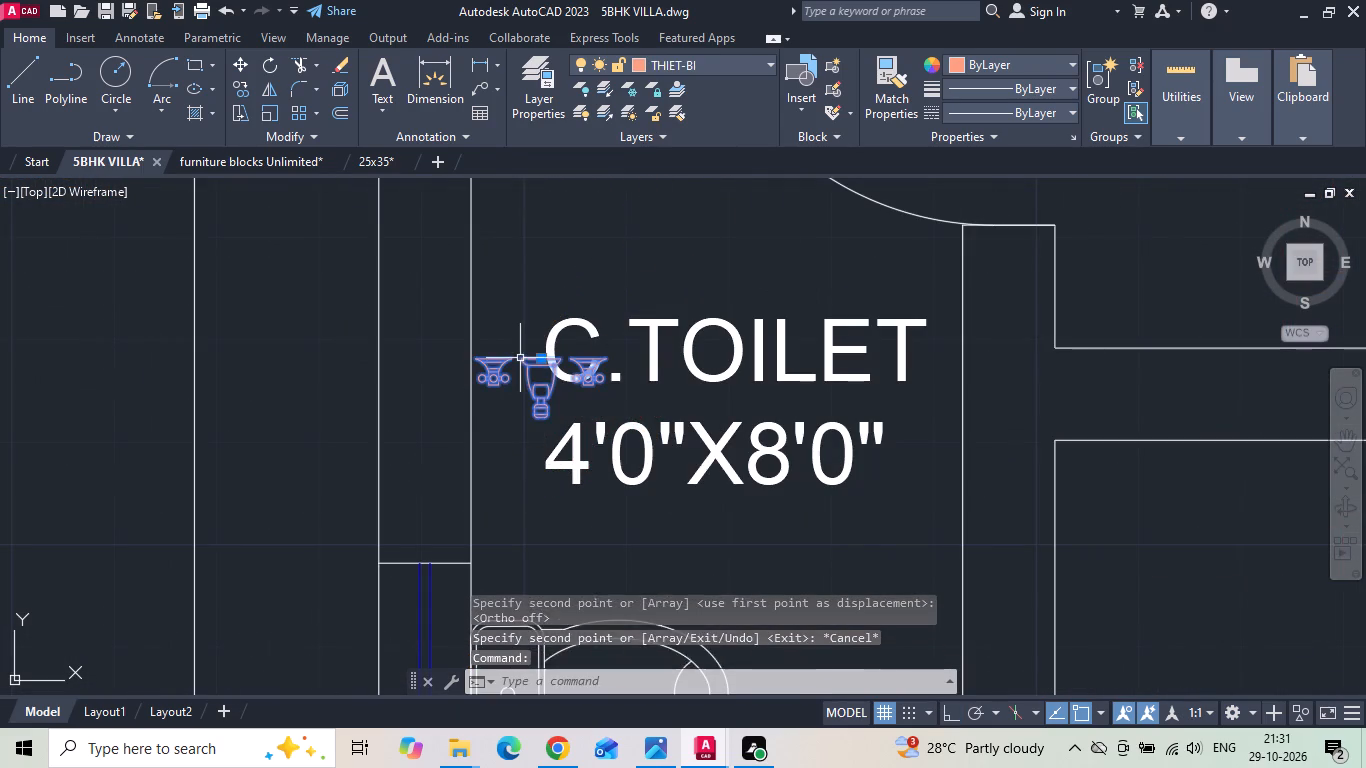
left_click(563, 429)
left_click(536, 382)
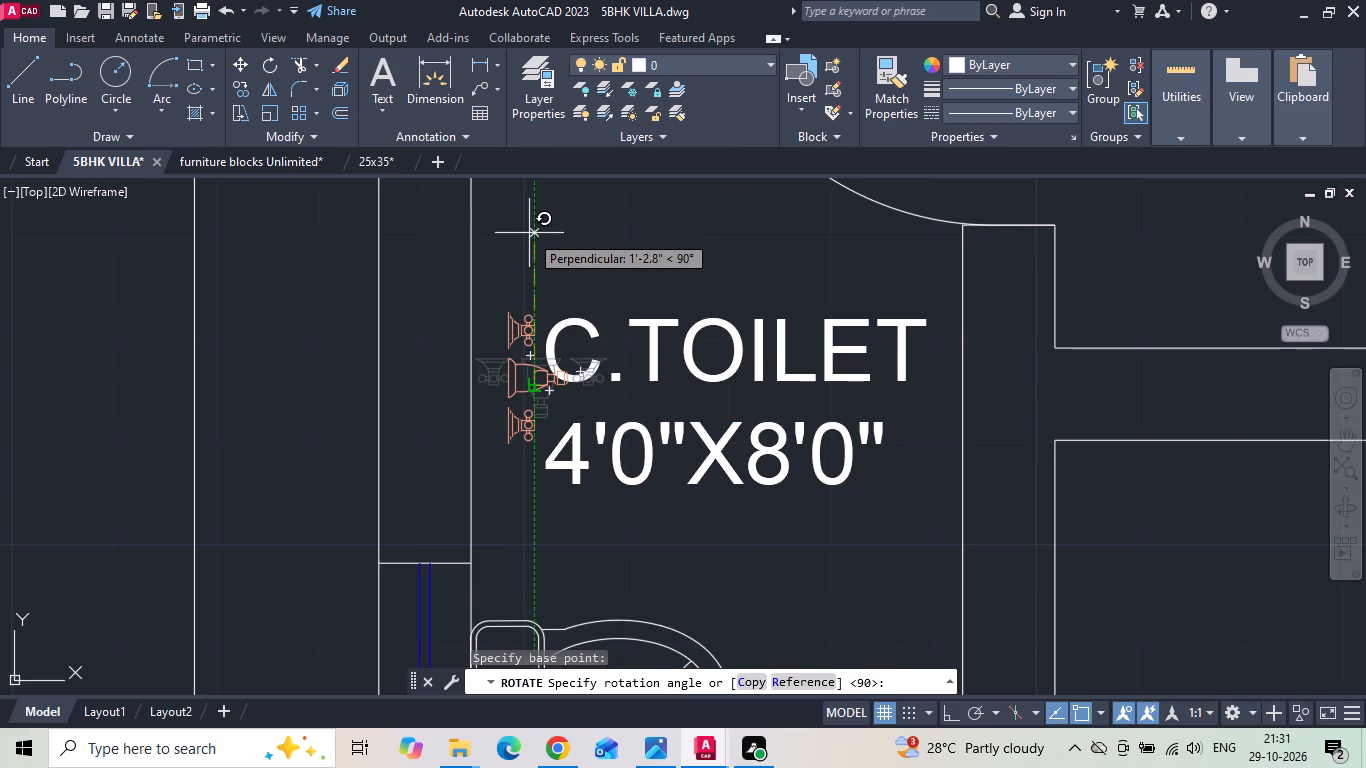
key("F8")
left_click(529, 233)
Move the rotated shower tap onto the inner face of the C.TOILET's left wall.
left_click(511, 337)
right_click(510, 338)
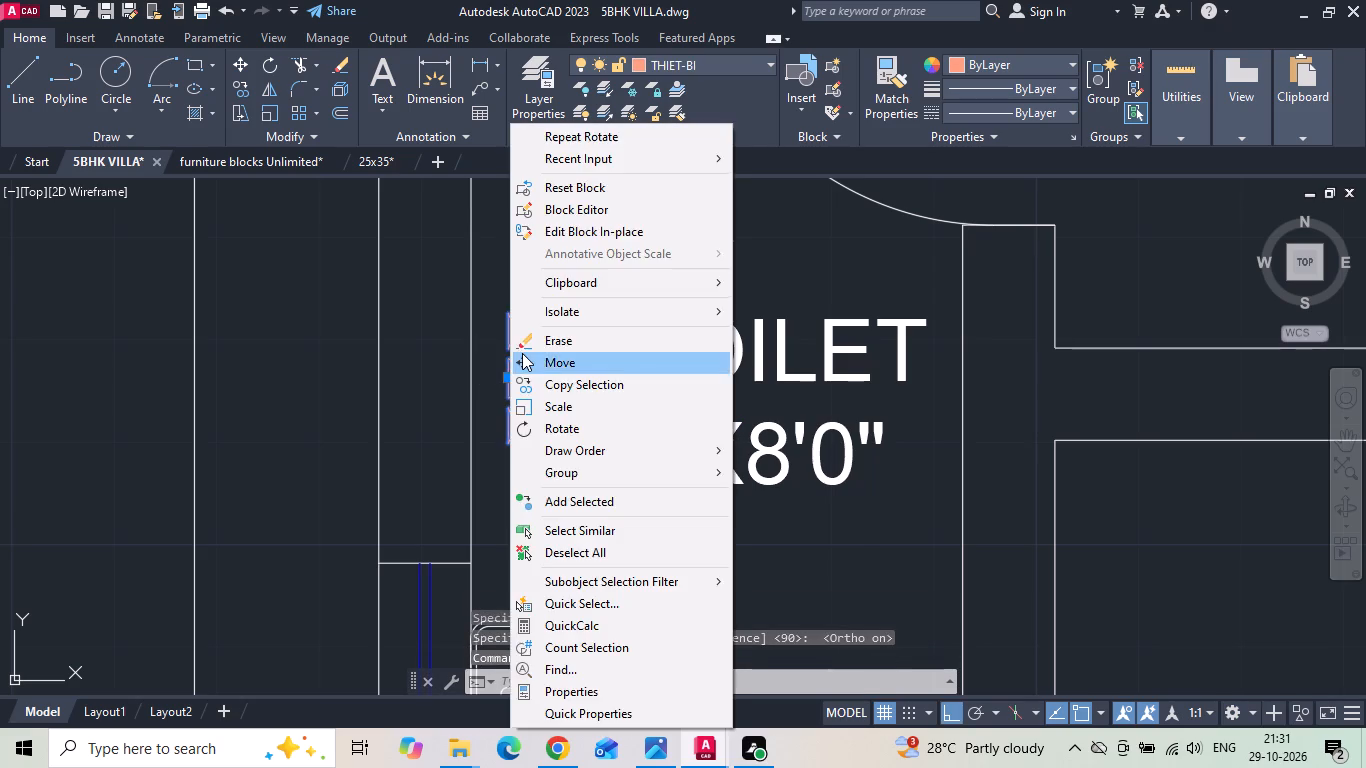
left_click(524, 355)
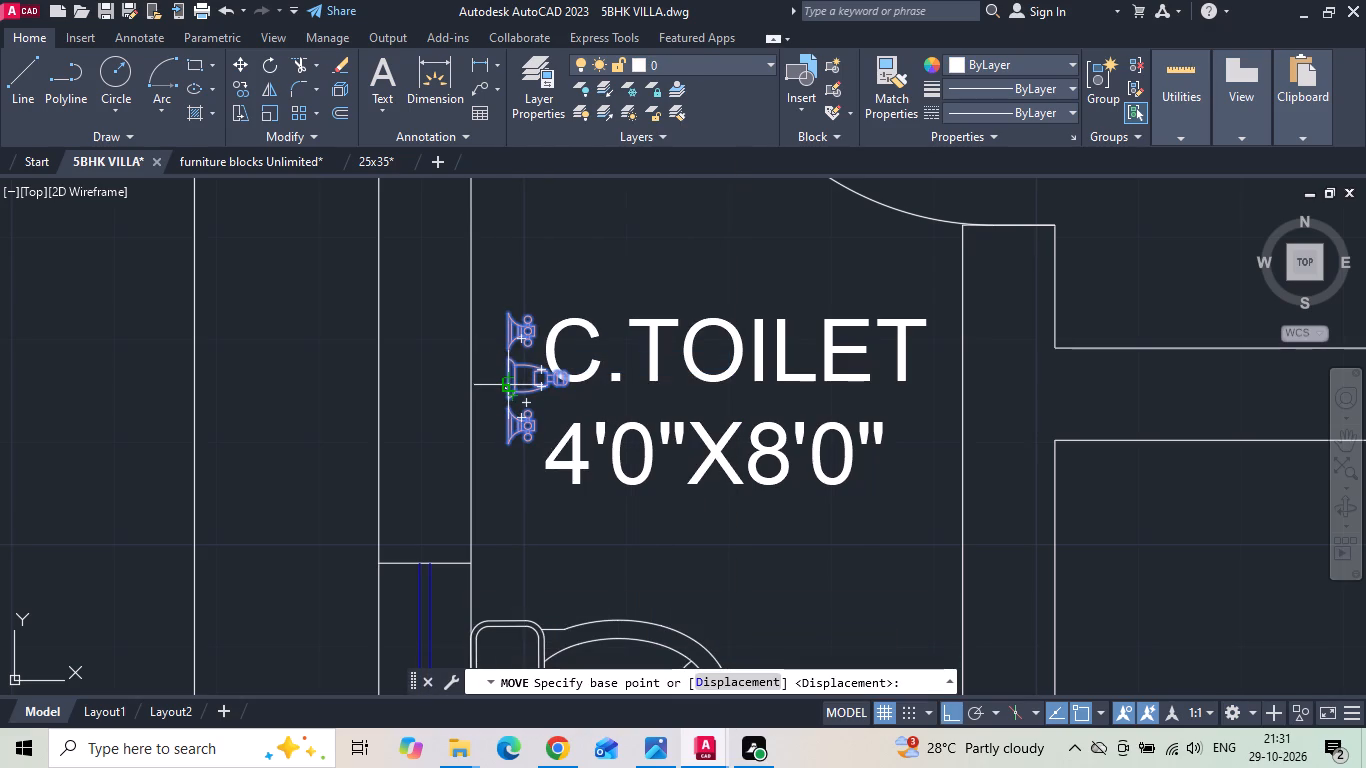
scroll(502, 378, "up", 2)
left_click(504, 377)
scroll(504, 377, "down", 2)
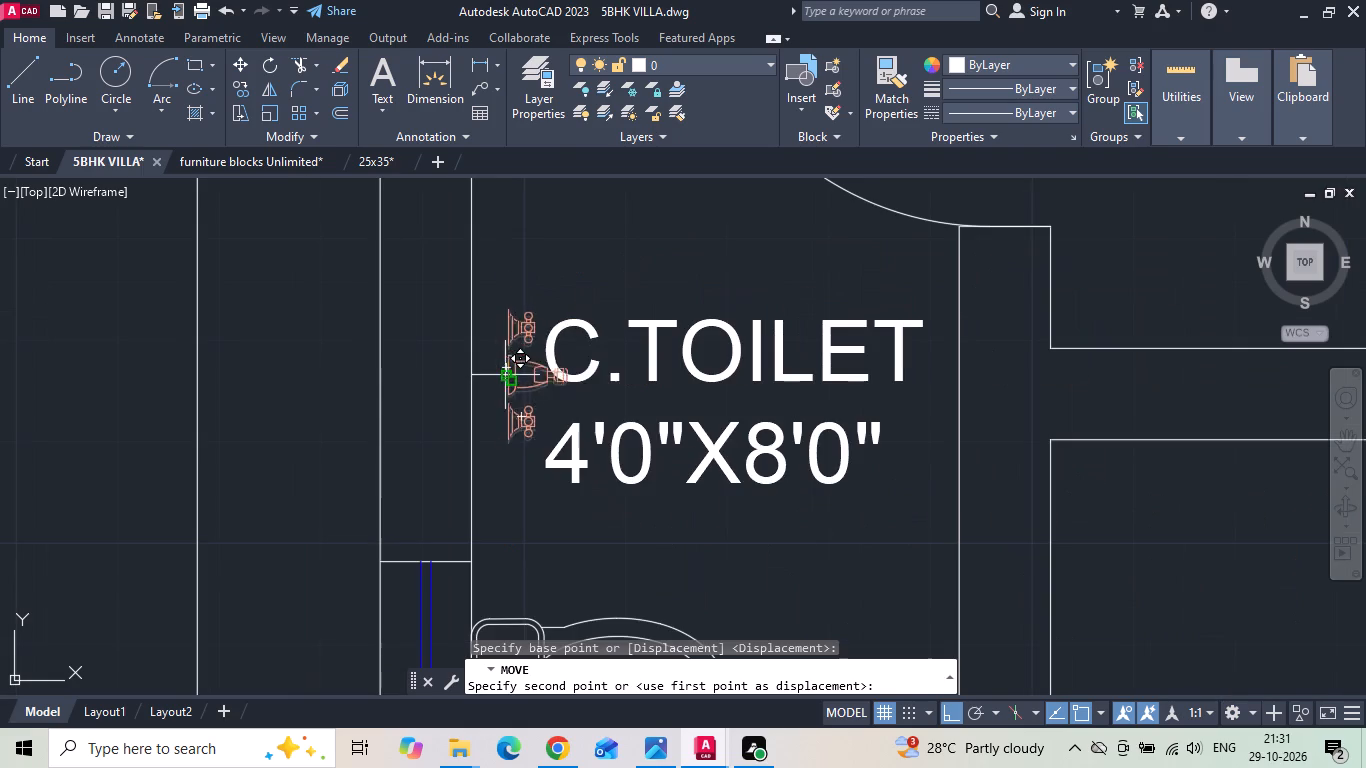
left_click(473, 324)
Delete the stray L-shaped block lying outside the plans, below and left of the ground floor plan.
scroll(507, 386, "down", 6)
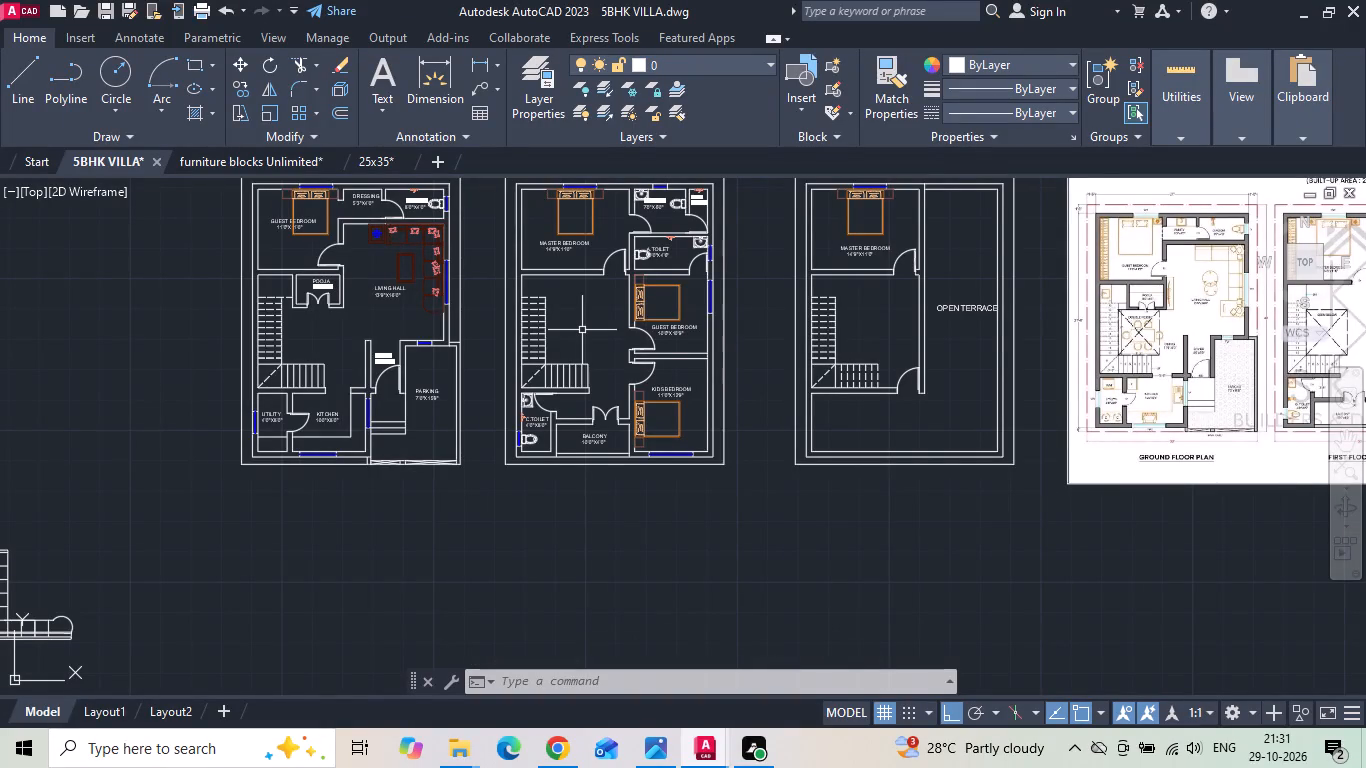
scroll(559, 386, "down", 2)
left_click_drag(451, 504, 381, 529)
left_click(275, 476)
key("Delete")
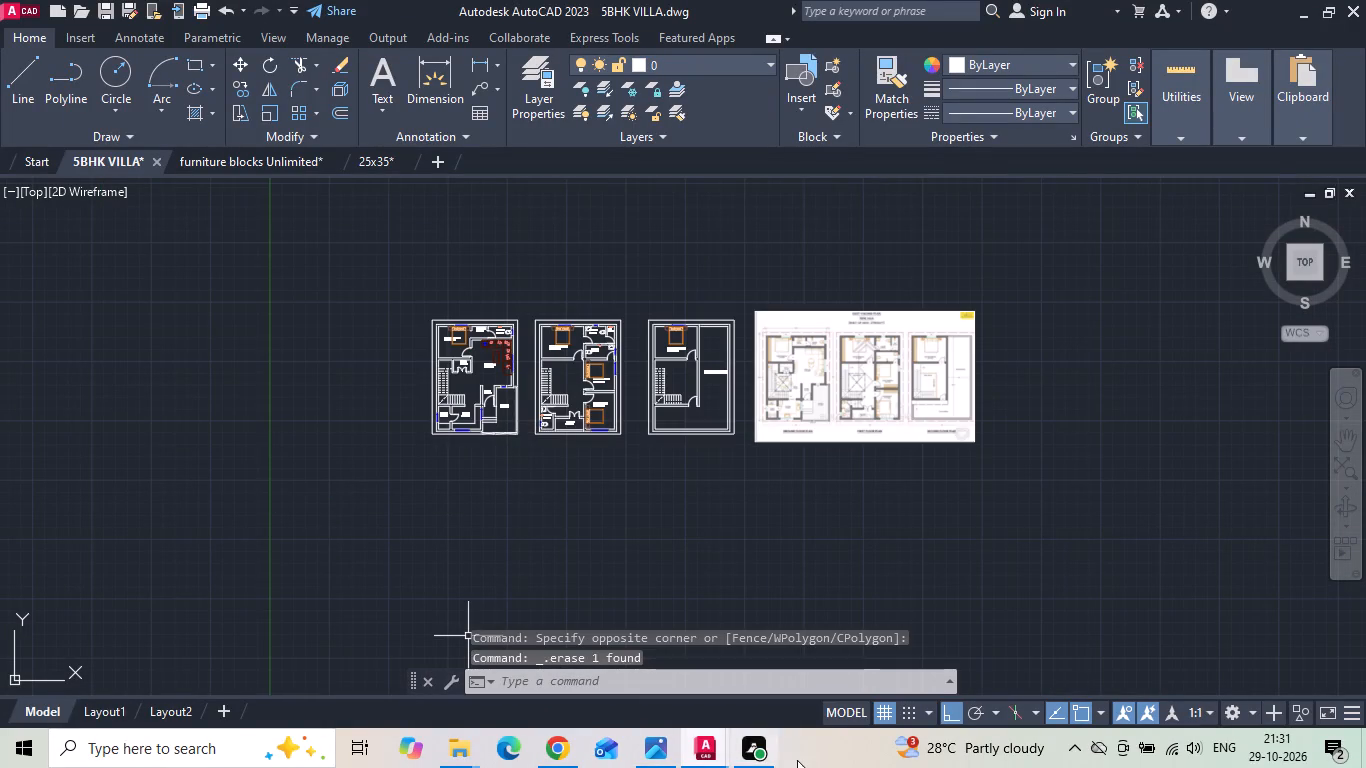
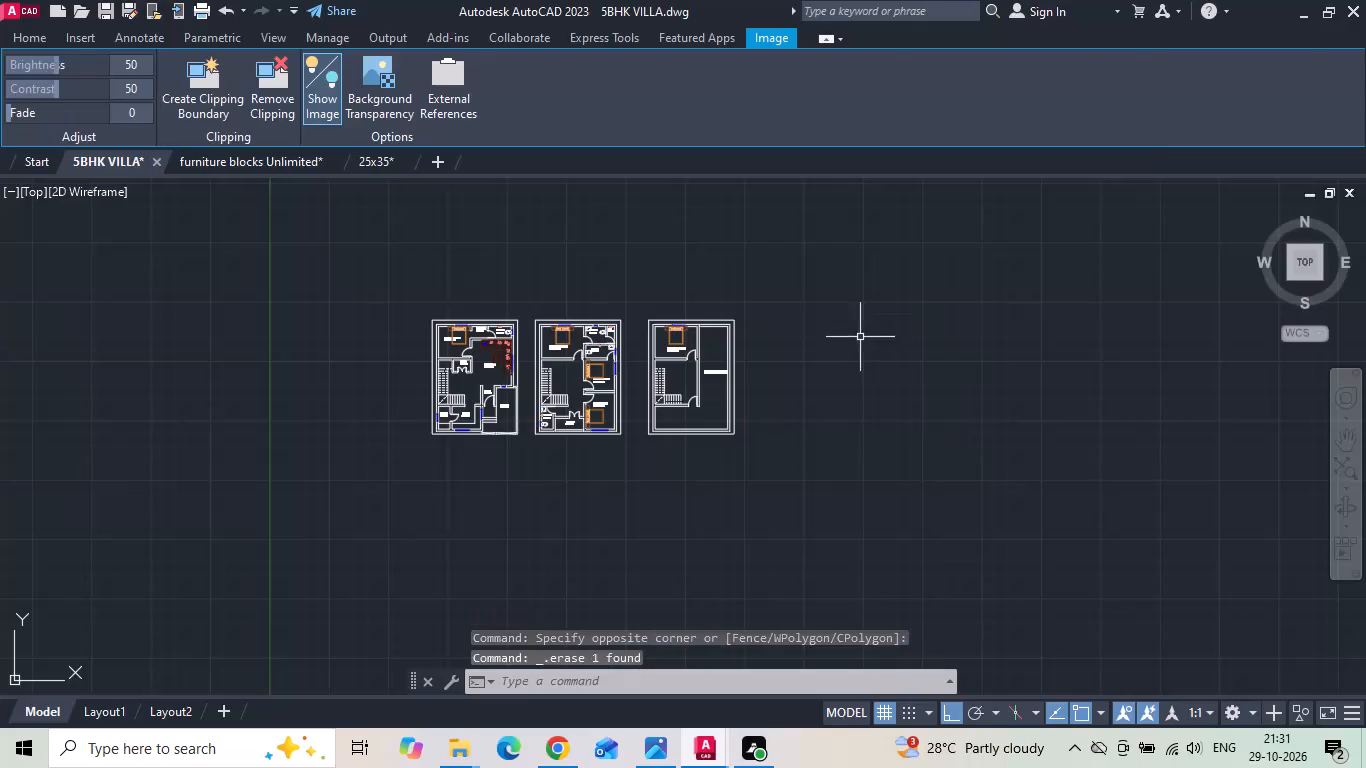
Start an ANSI32 hatch on the ground floor walls around the guest bedroom, pooja, stairs, dressing and A.TOILET.
scroll(467, 432, "up", 2)
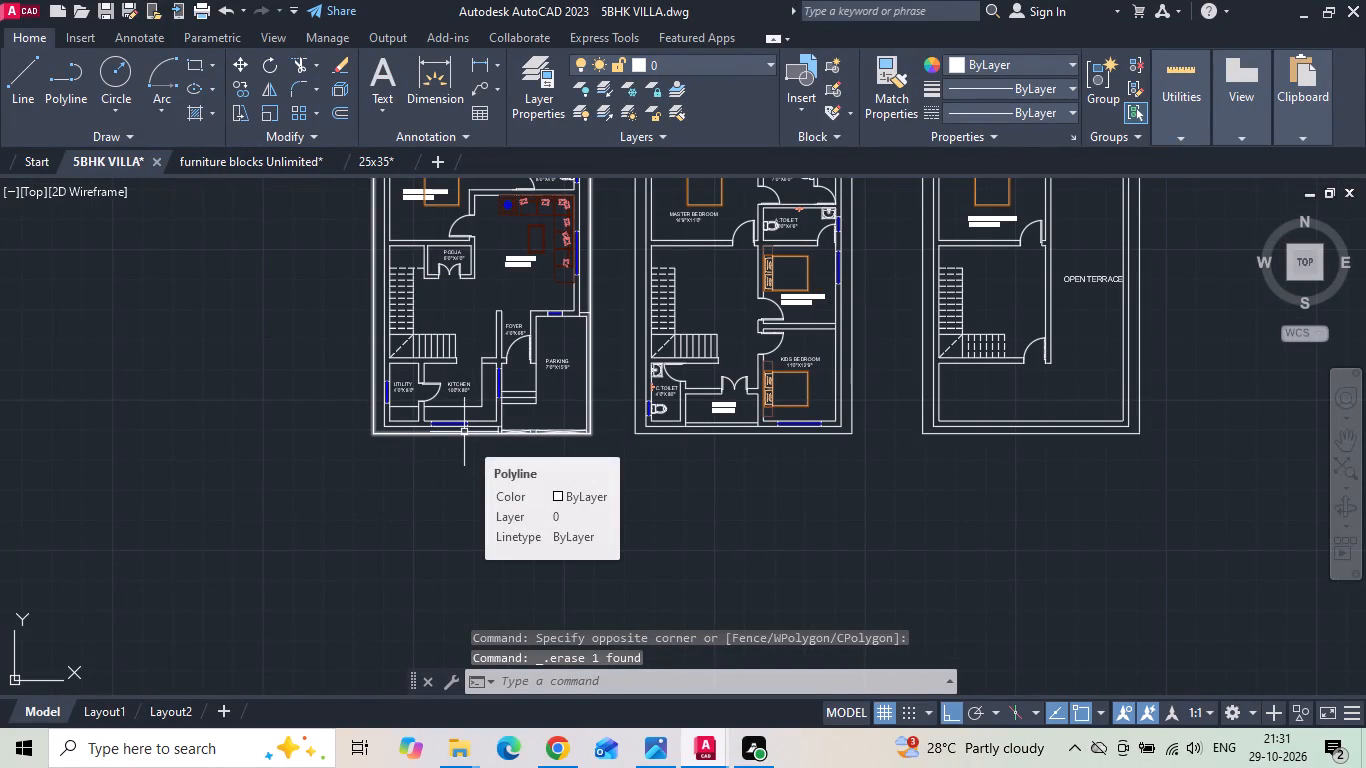
type("H")
key("space")
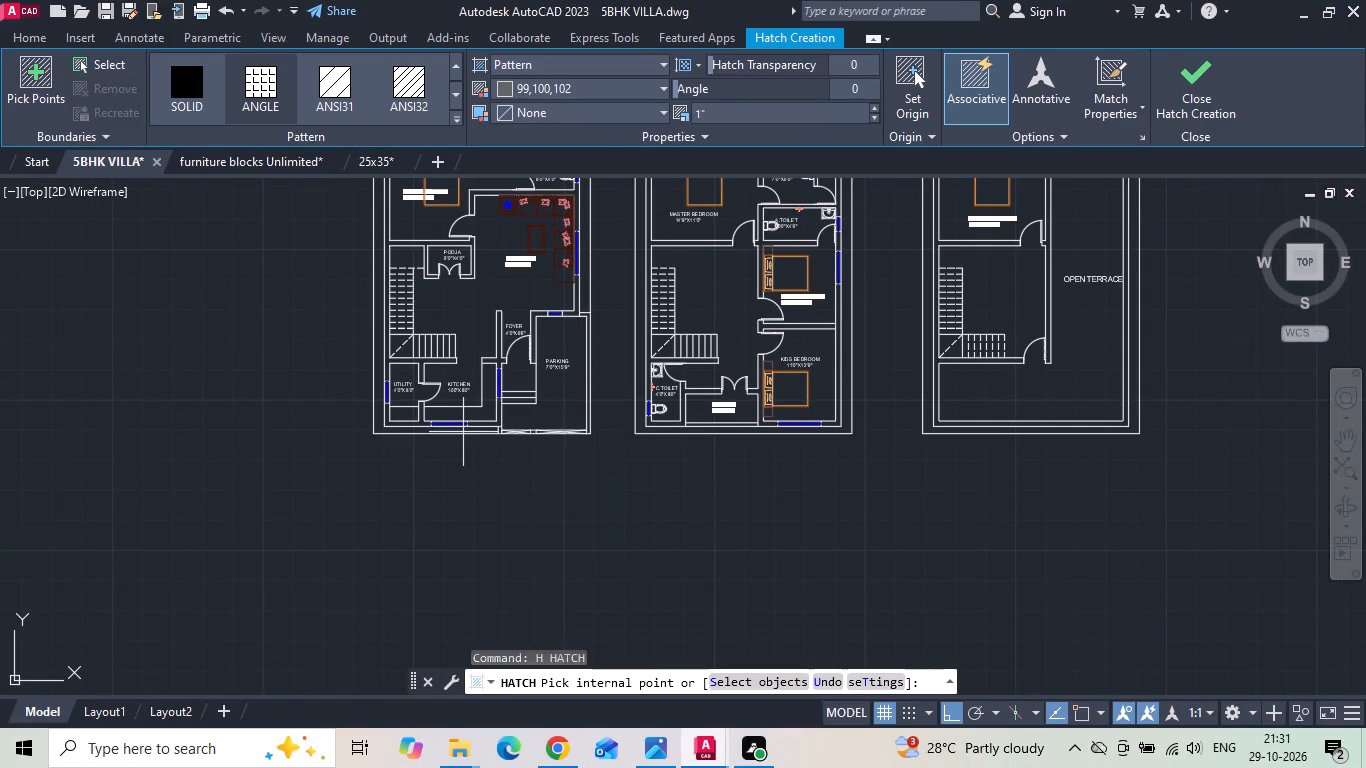
left_click(408, 73)
middle_click_drag(432, 221, 419, 318)
scroll(400, 275, "up", 2)
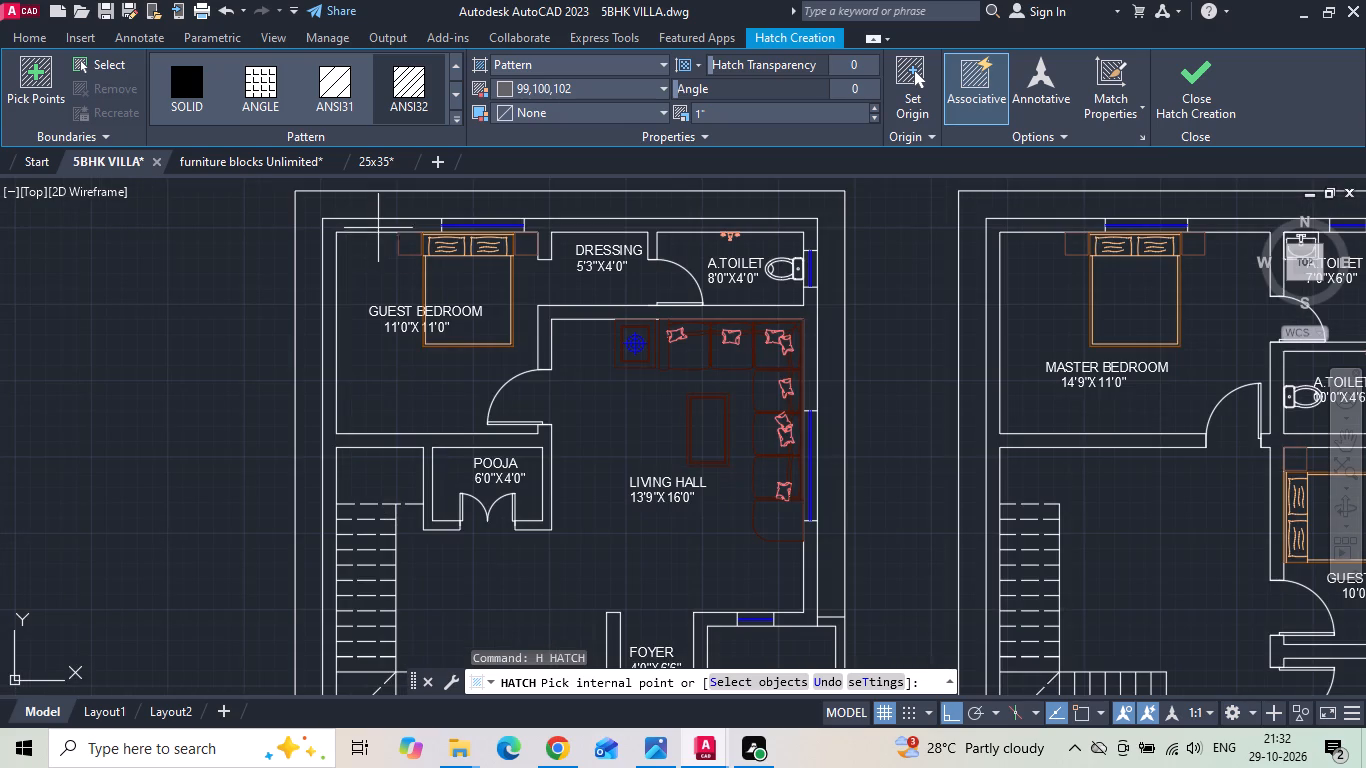
scroll(378, 226, "down", 1)
left_click(373, 225)
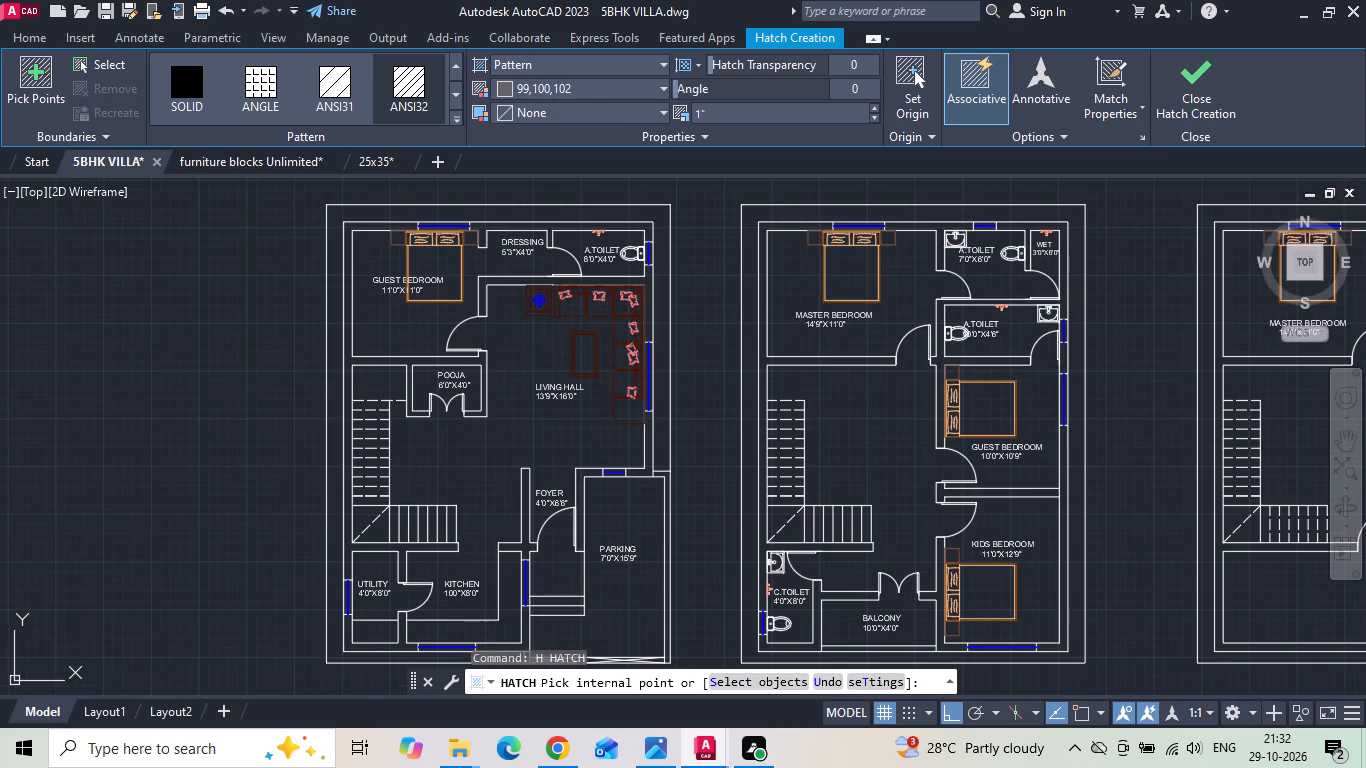
left_click(516, 229)
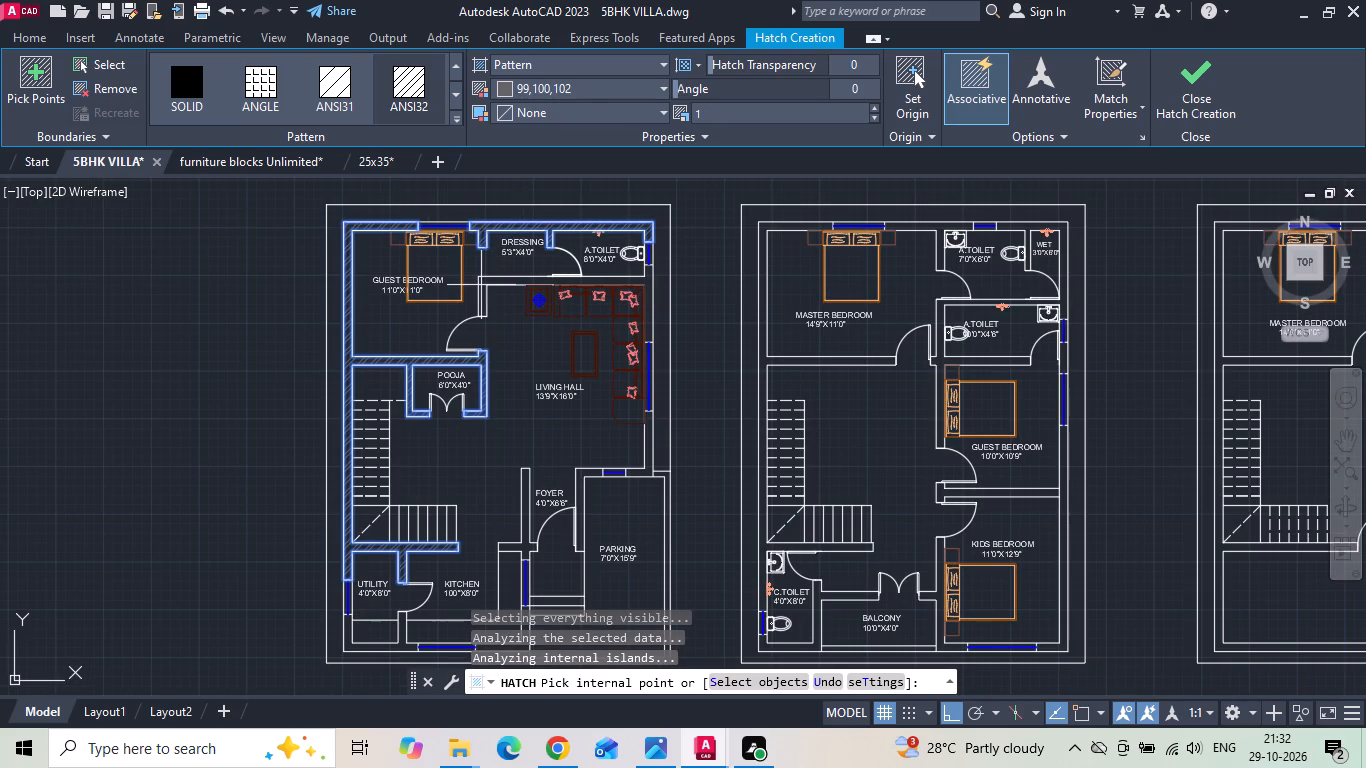
left_click(474, 289)
key("ctrl+z")
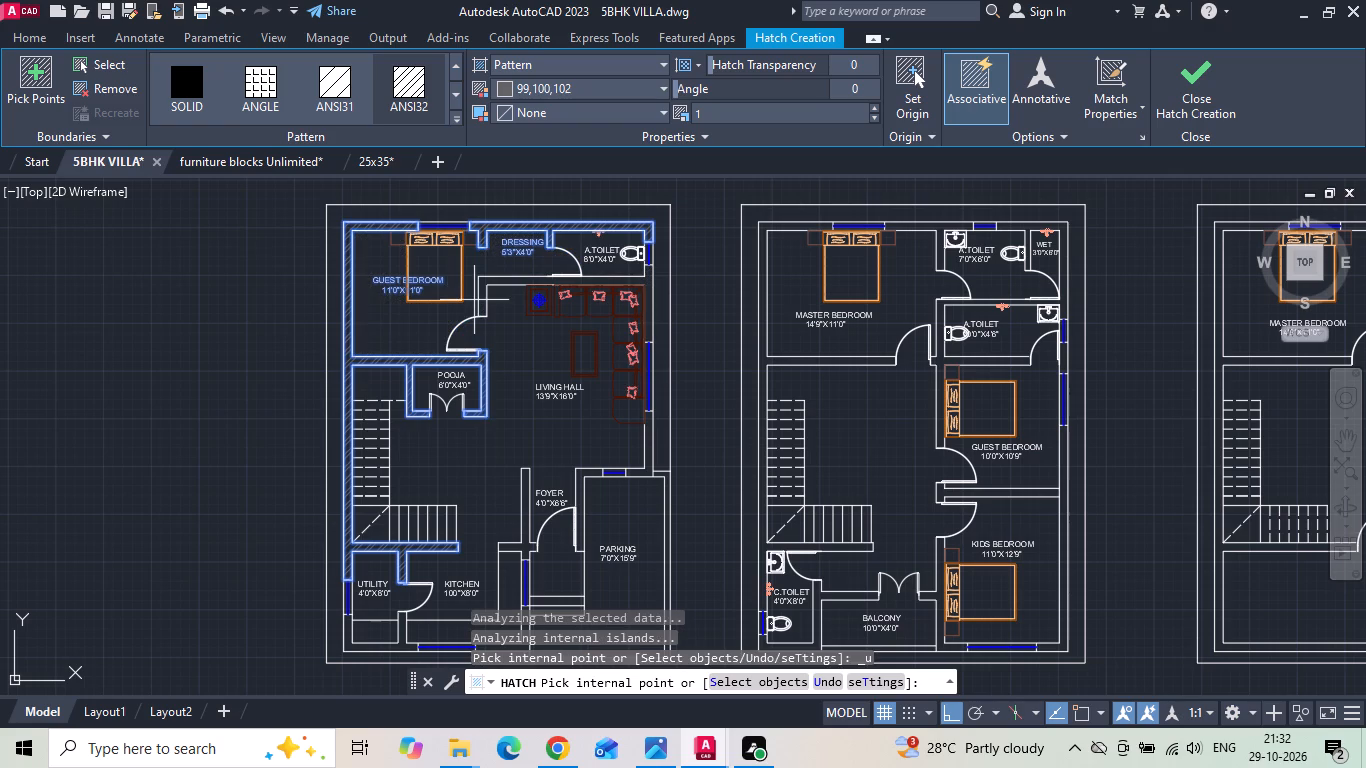
left_click(481, 285)
Add the remaining ground floor walls around the living hall, foyer, kitchen and utility to the hatch and set its scale to 0.5.
middle_click_drag(494, 399, 490, 279)
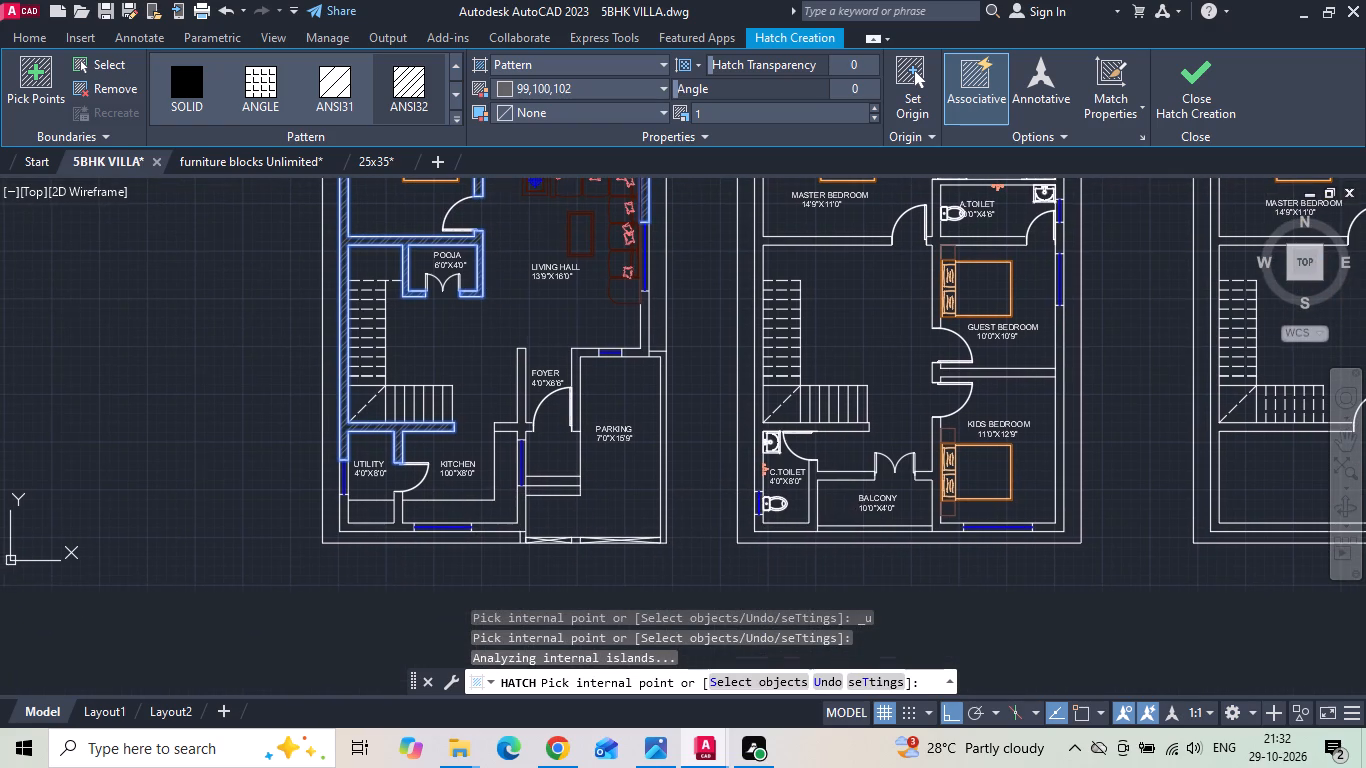
left_click(644, 330)
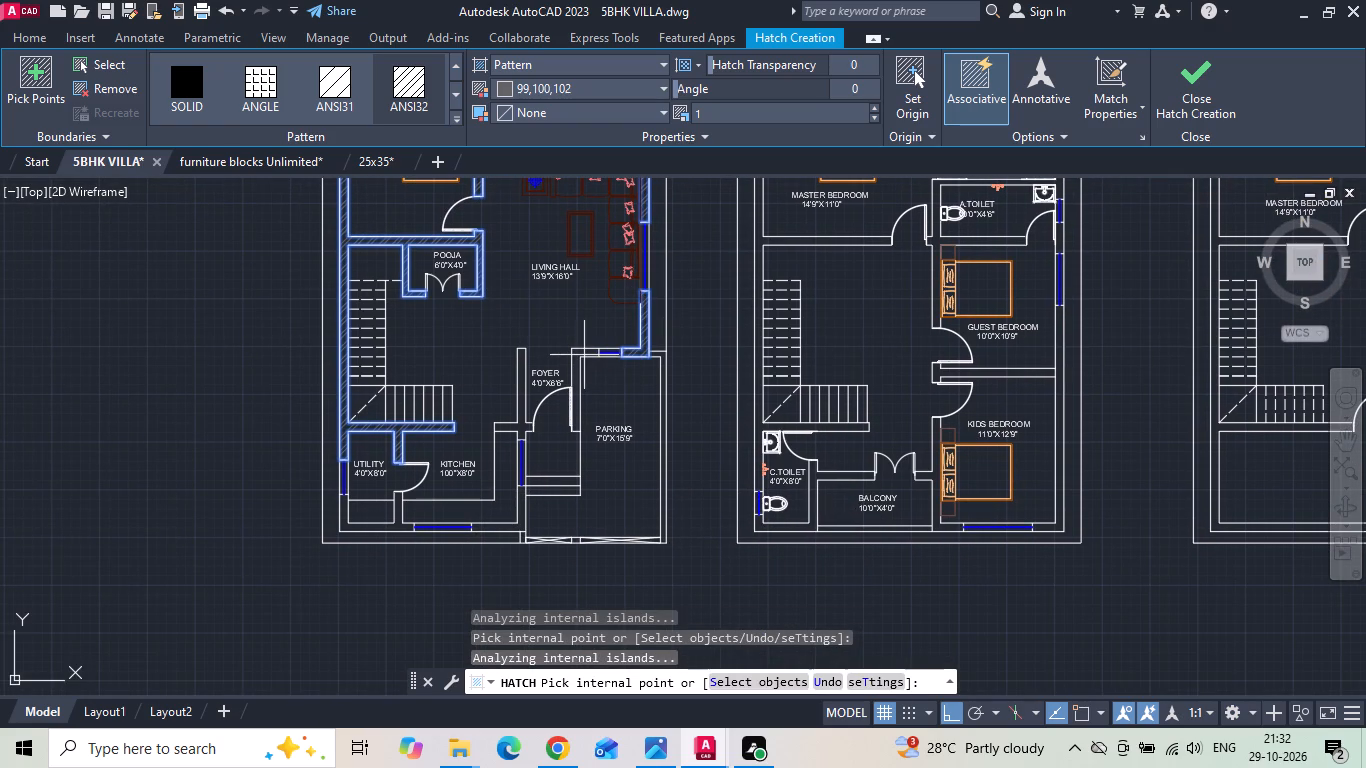
left_click(582, 355)
left_click(521, 395)
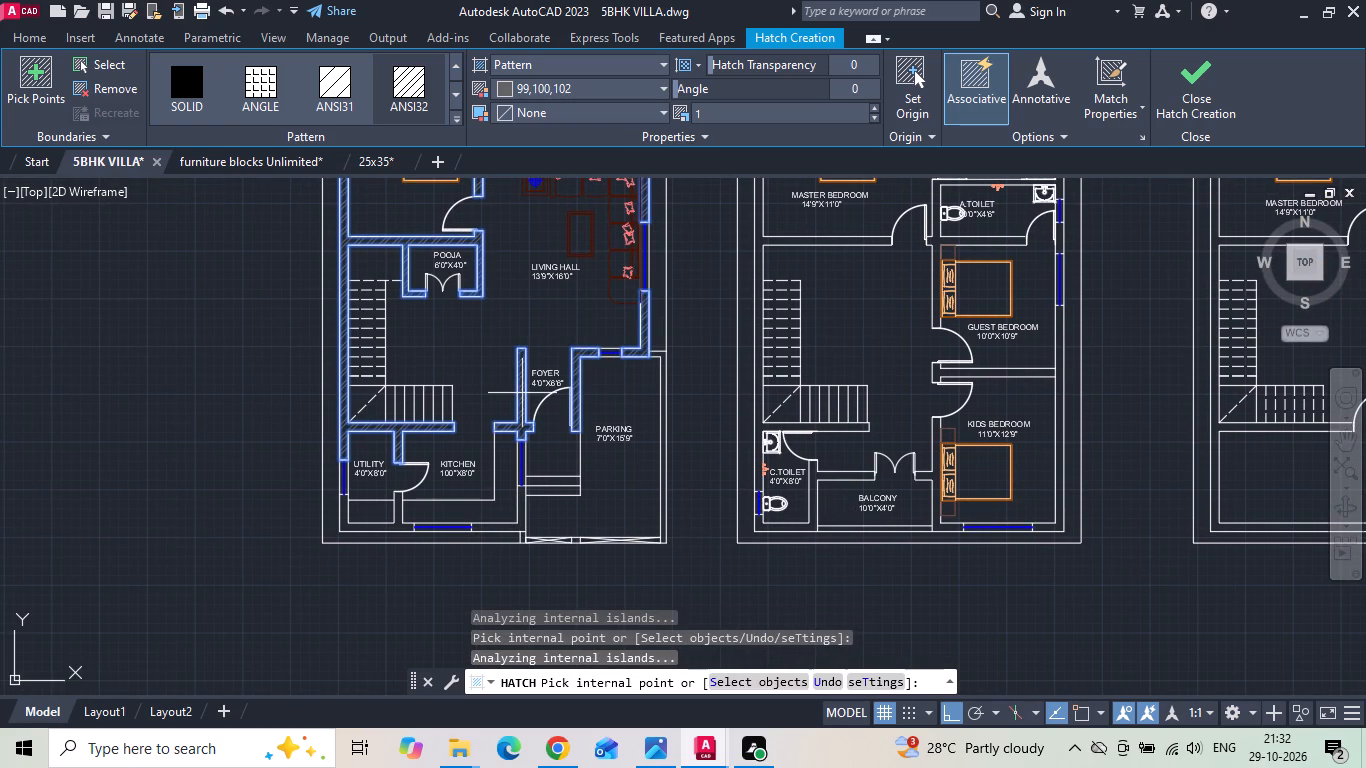
left_click(511, 531)
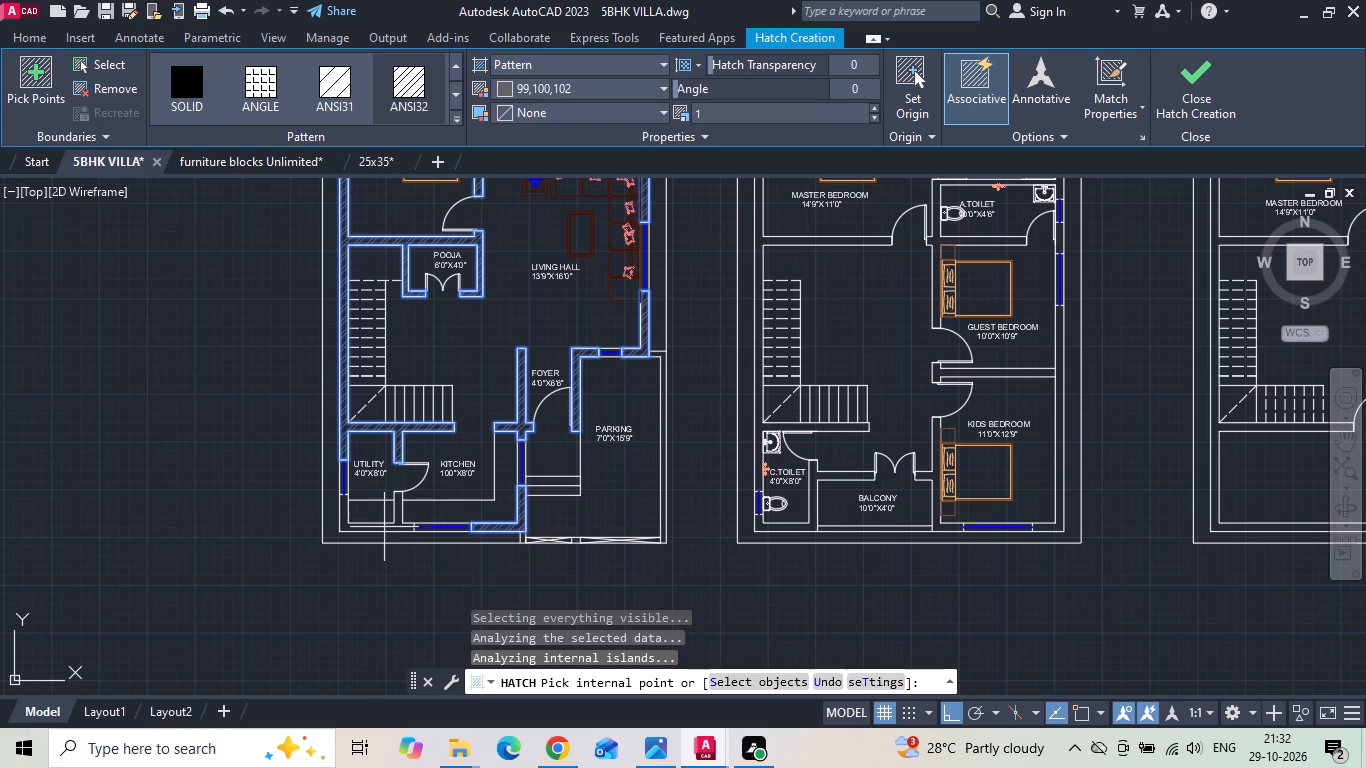
left_click(384, 527)
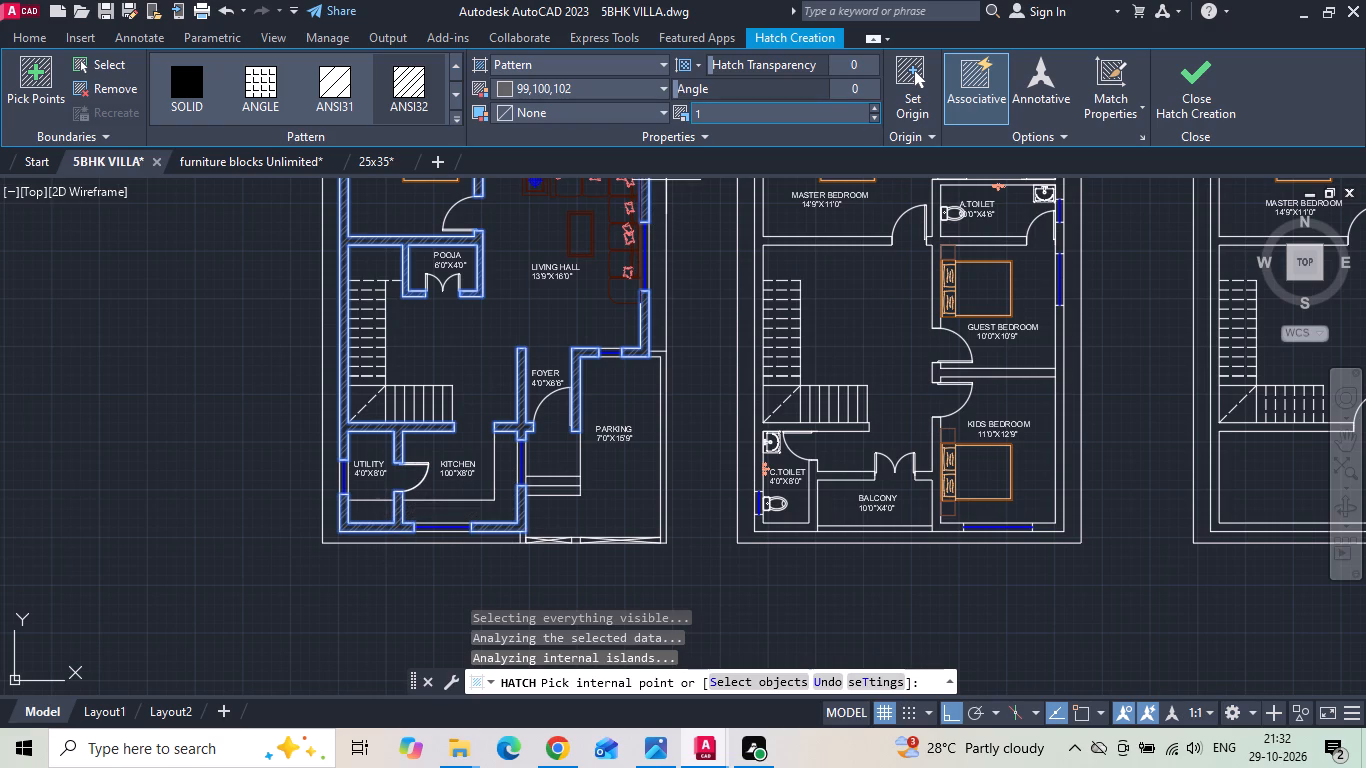
left_click(702, 111)
type(".5")
key("Return")
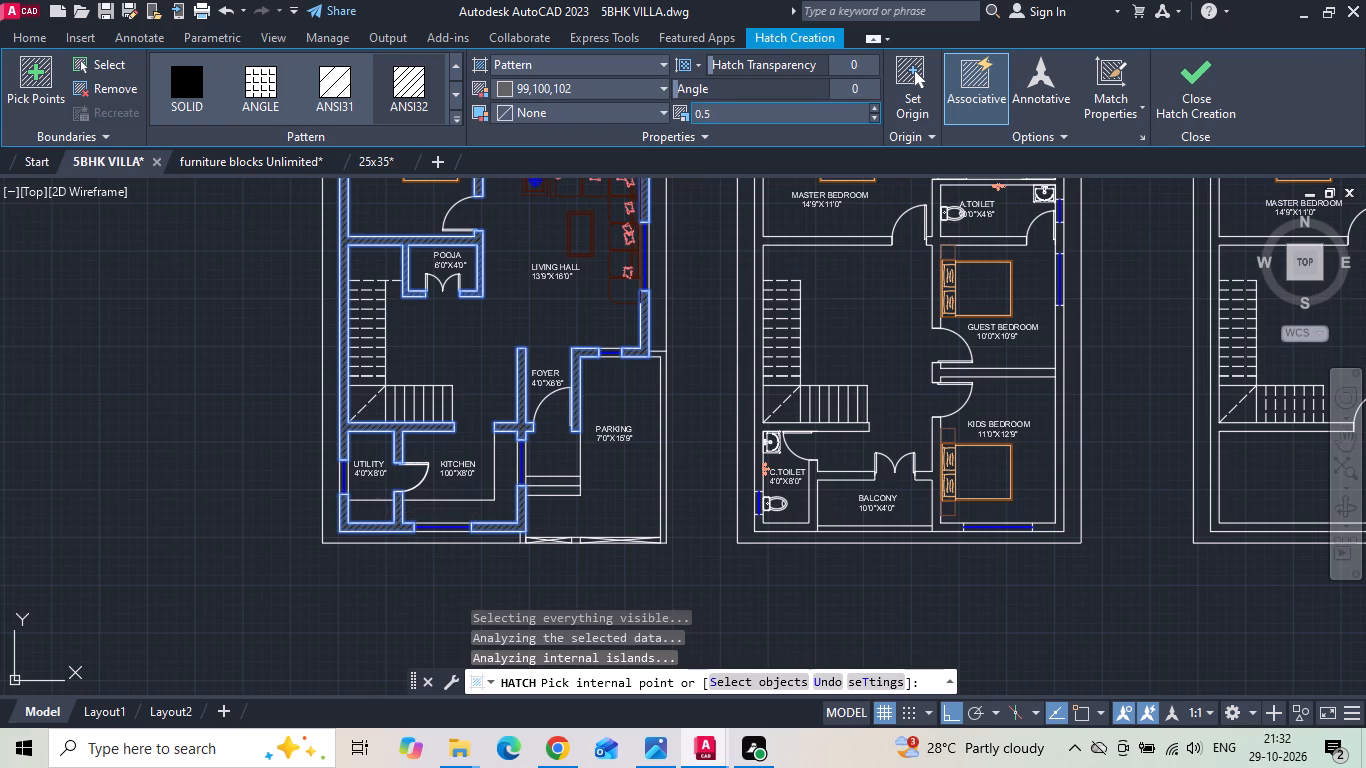
key("Escape")
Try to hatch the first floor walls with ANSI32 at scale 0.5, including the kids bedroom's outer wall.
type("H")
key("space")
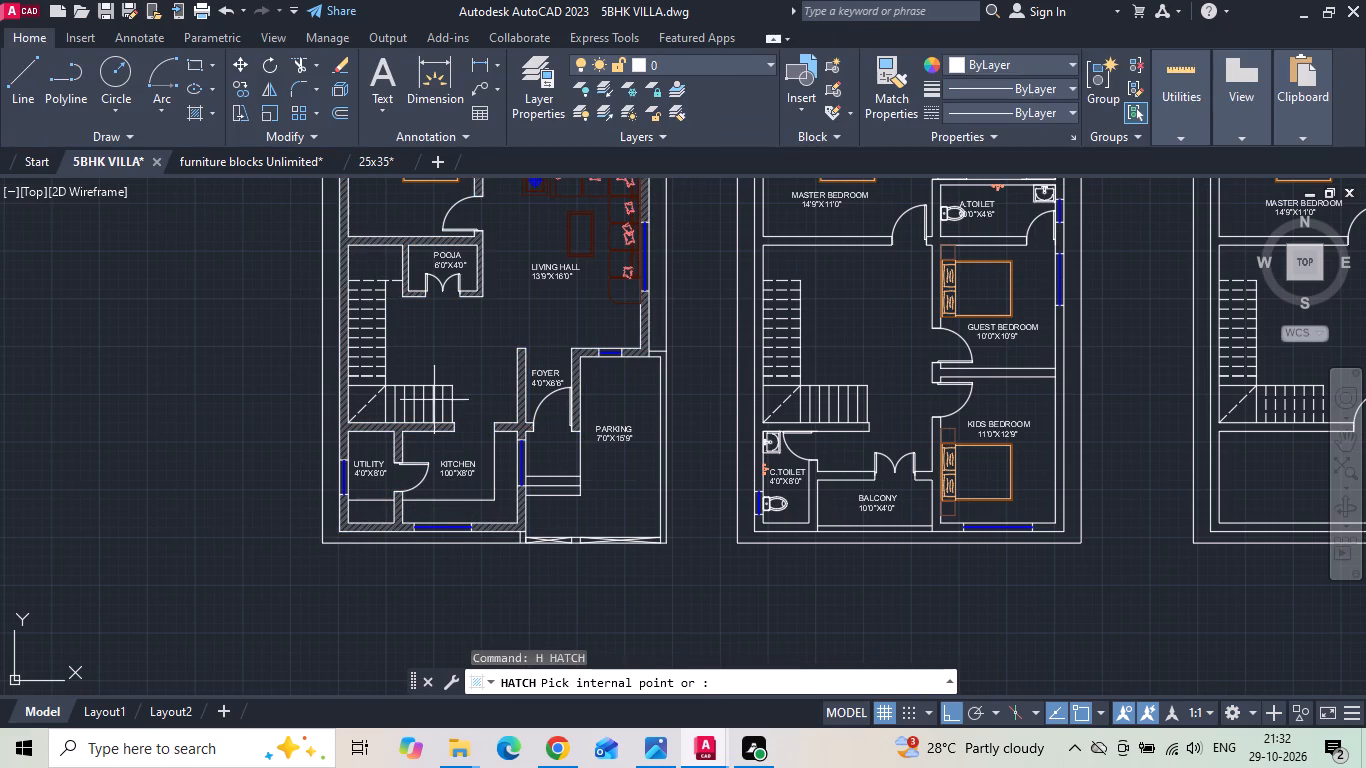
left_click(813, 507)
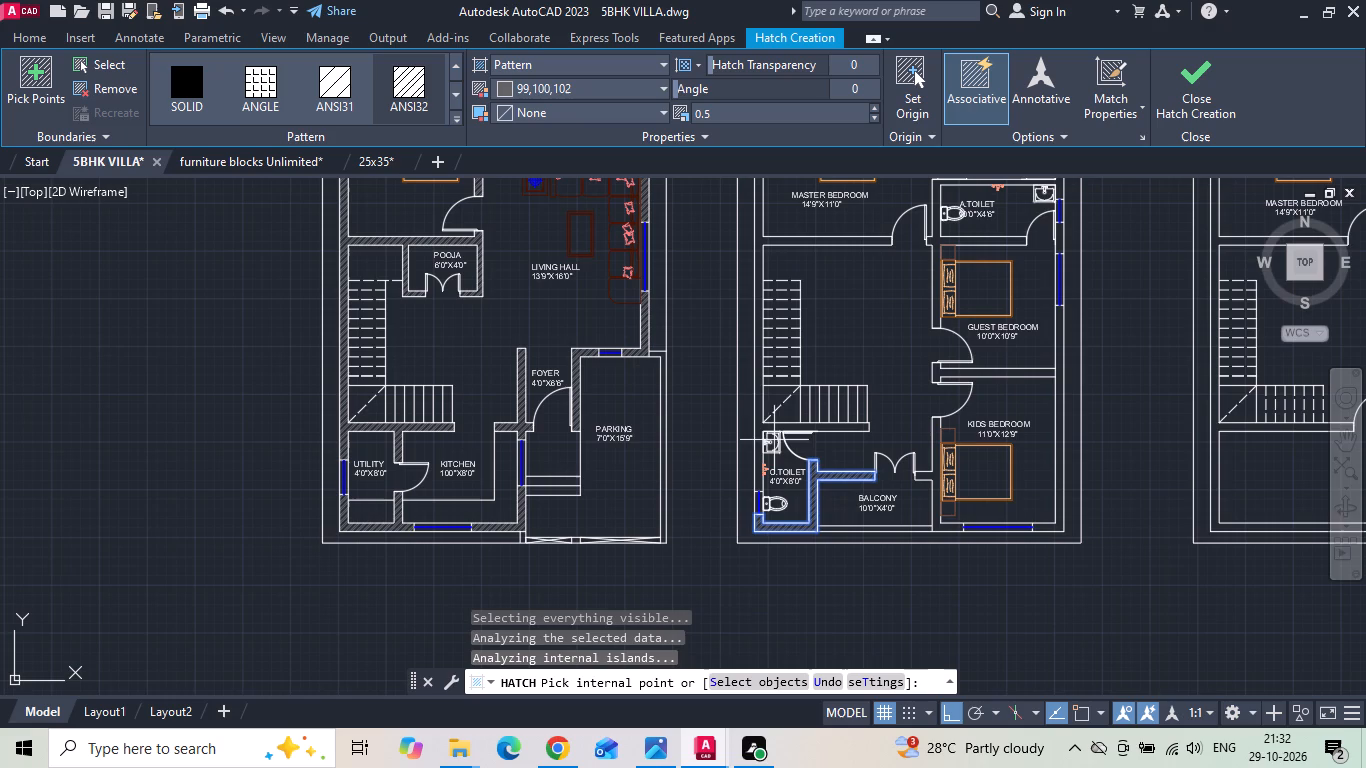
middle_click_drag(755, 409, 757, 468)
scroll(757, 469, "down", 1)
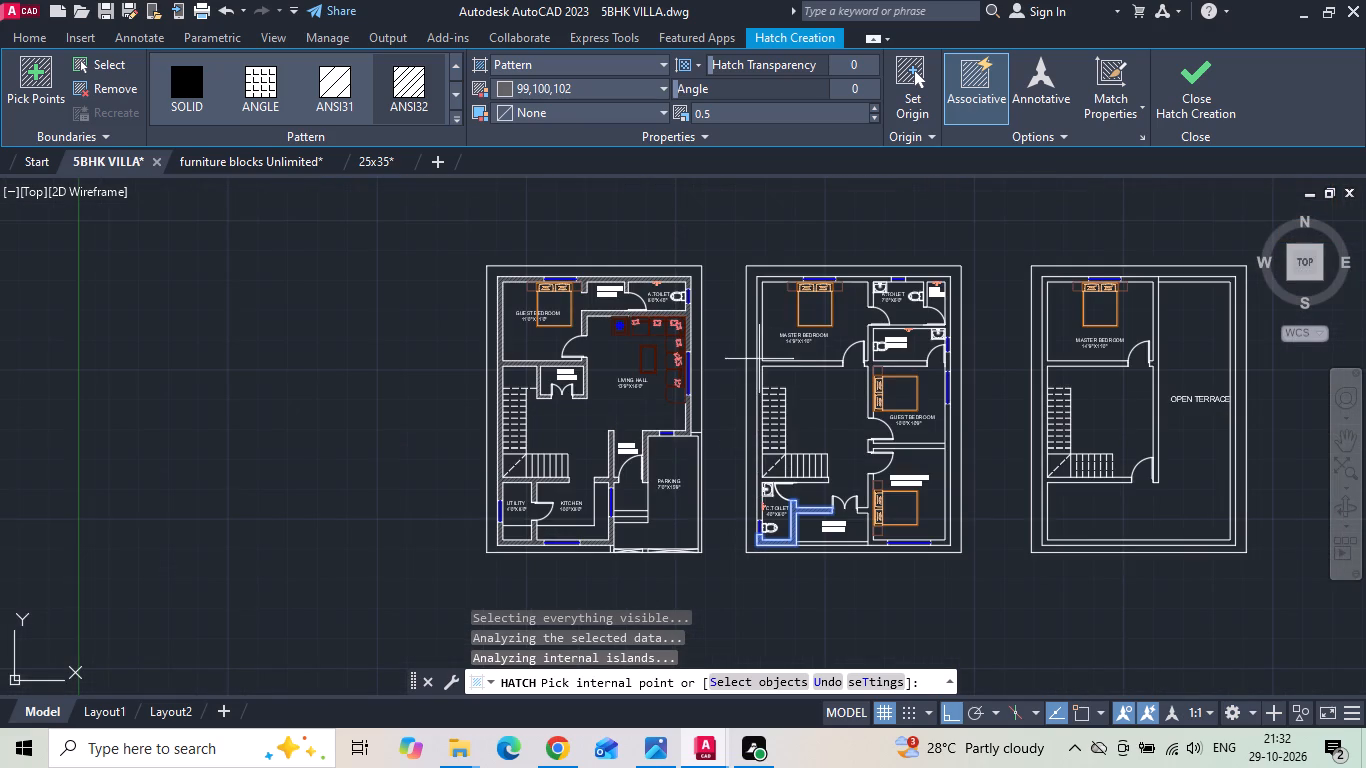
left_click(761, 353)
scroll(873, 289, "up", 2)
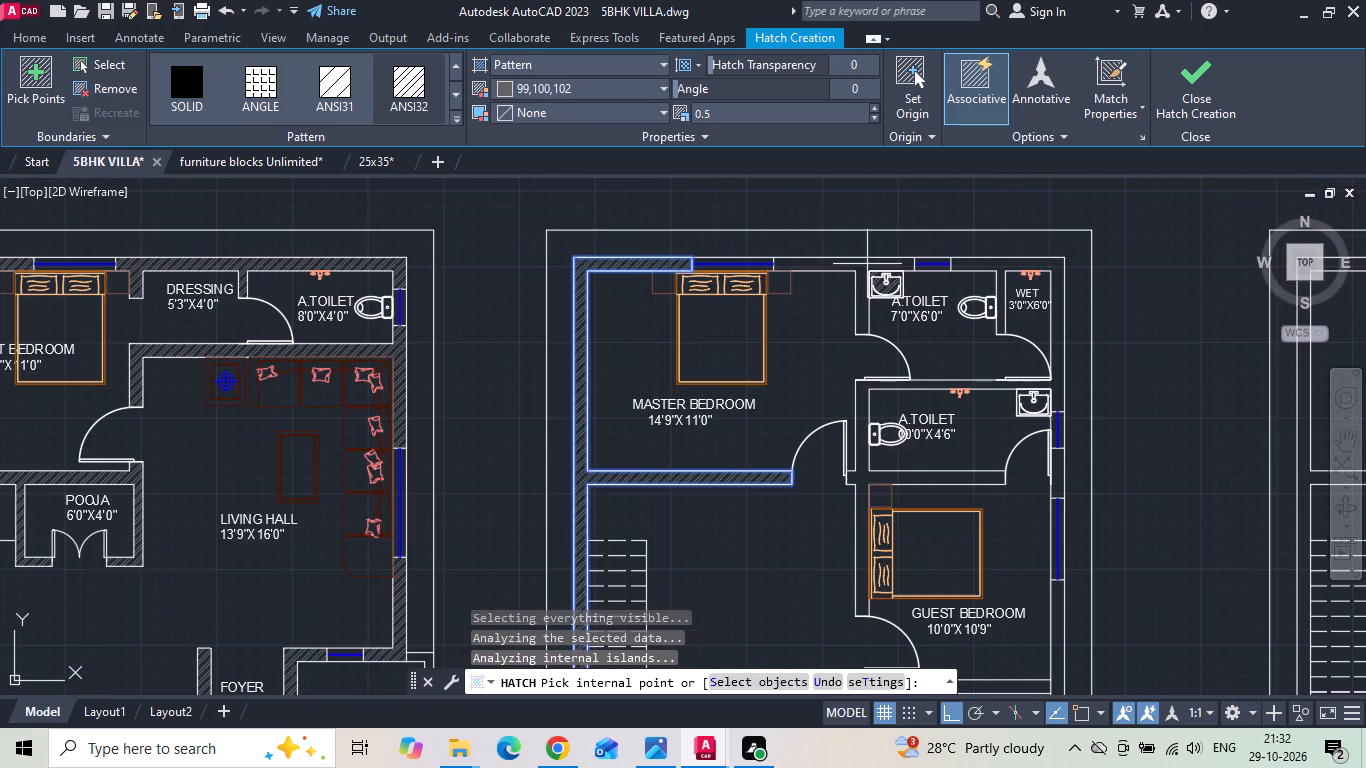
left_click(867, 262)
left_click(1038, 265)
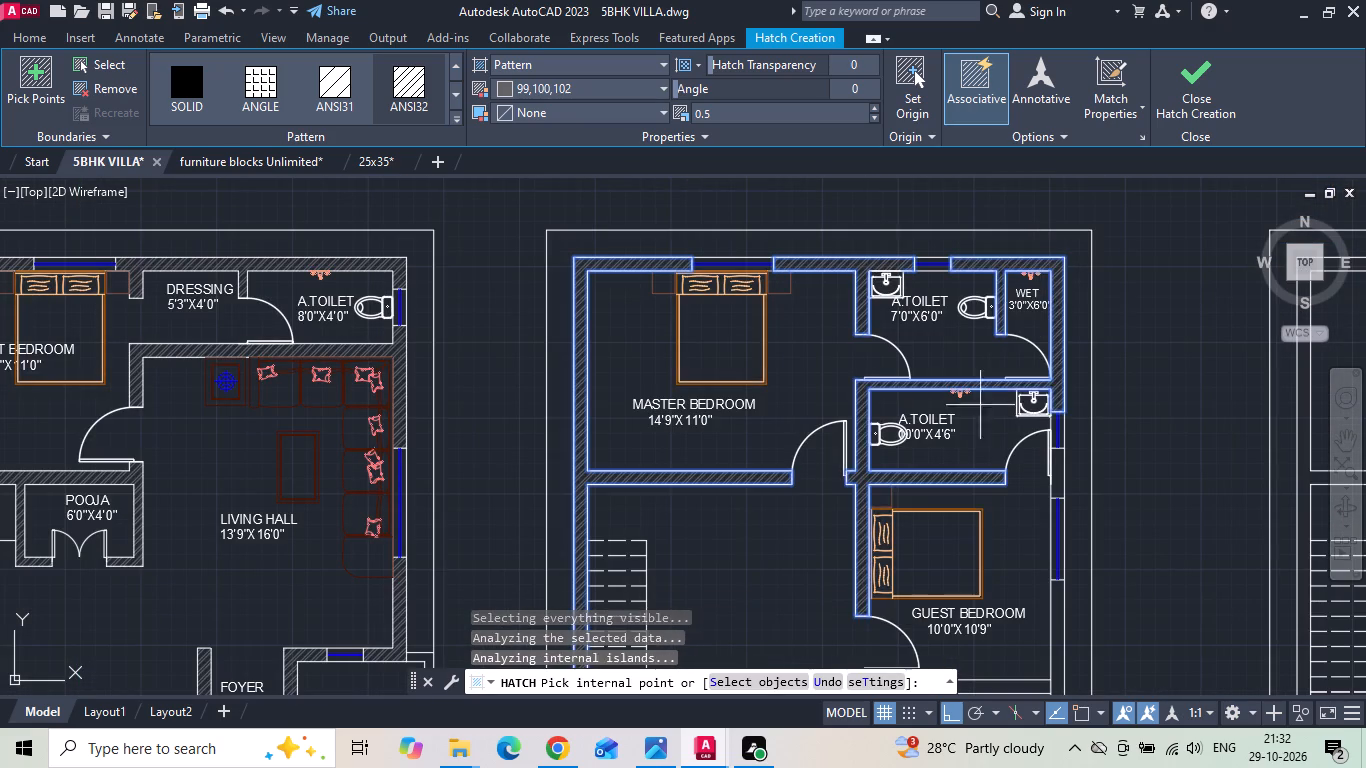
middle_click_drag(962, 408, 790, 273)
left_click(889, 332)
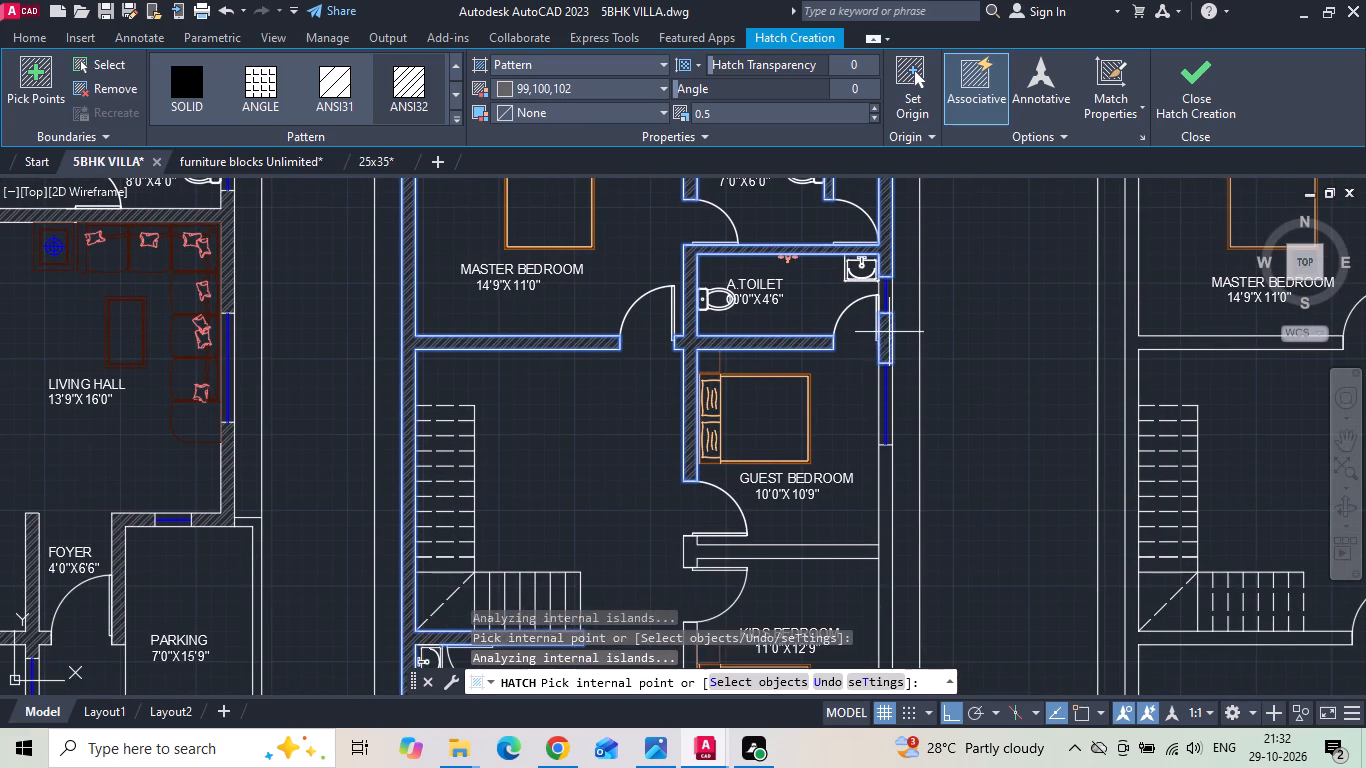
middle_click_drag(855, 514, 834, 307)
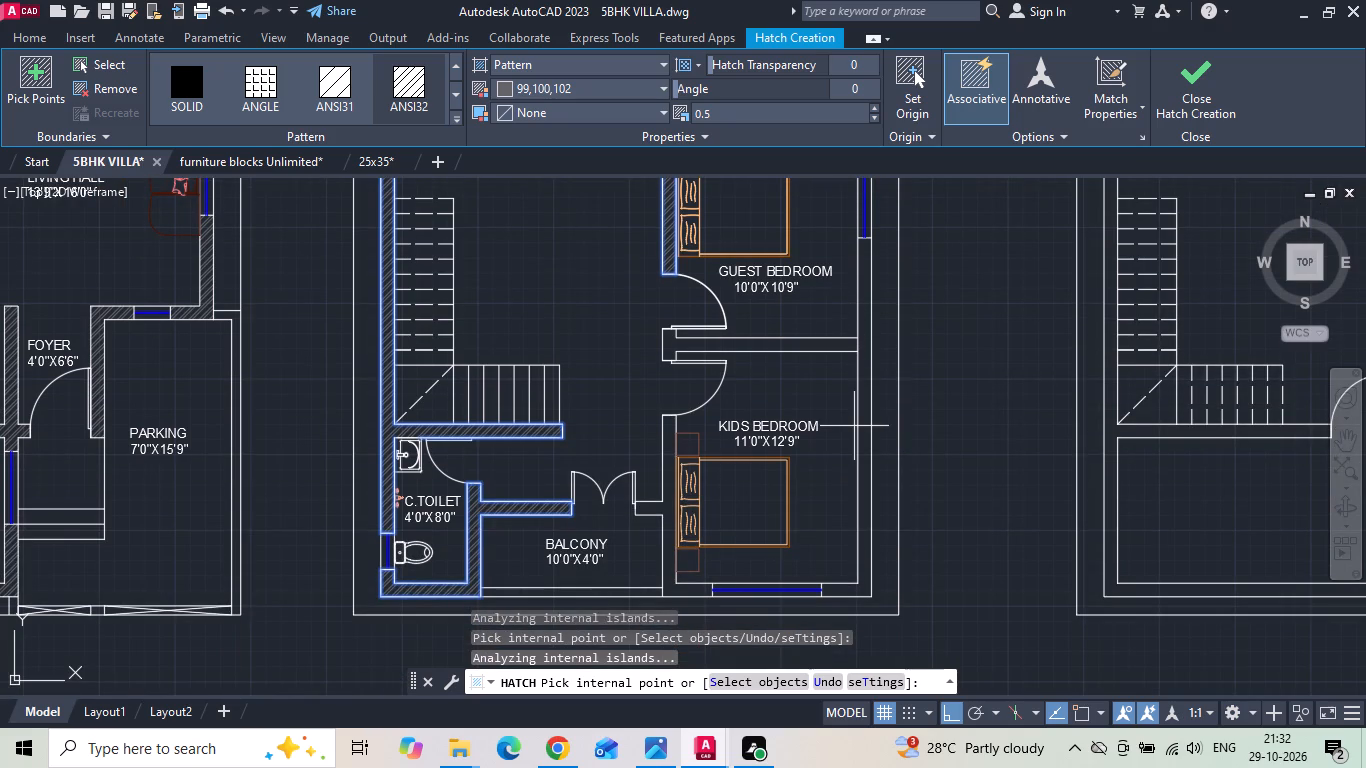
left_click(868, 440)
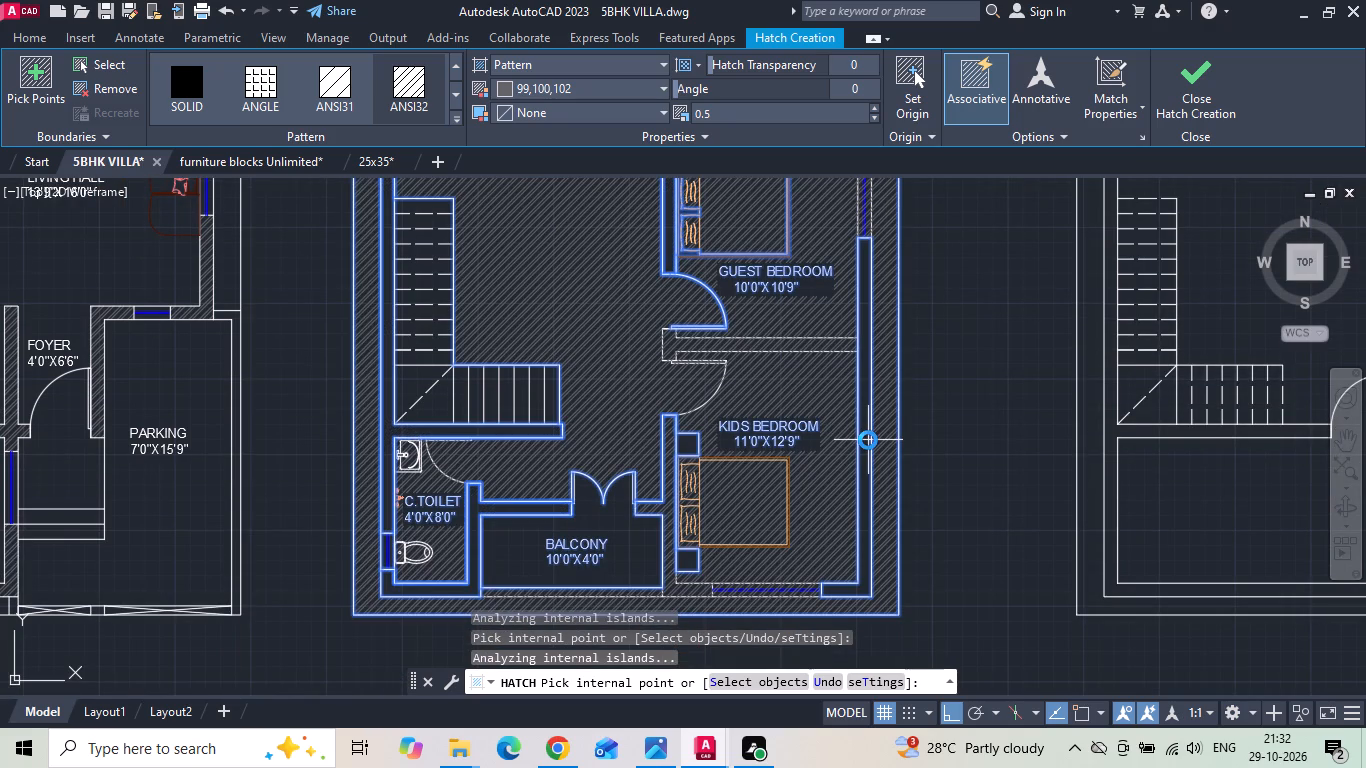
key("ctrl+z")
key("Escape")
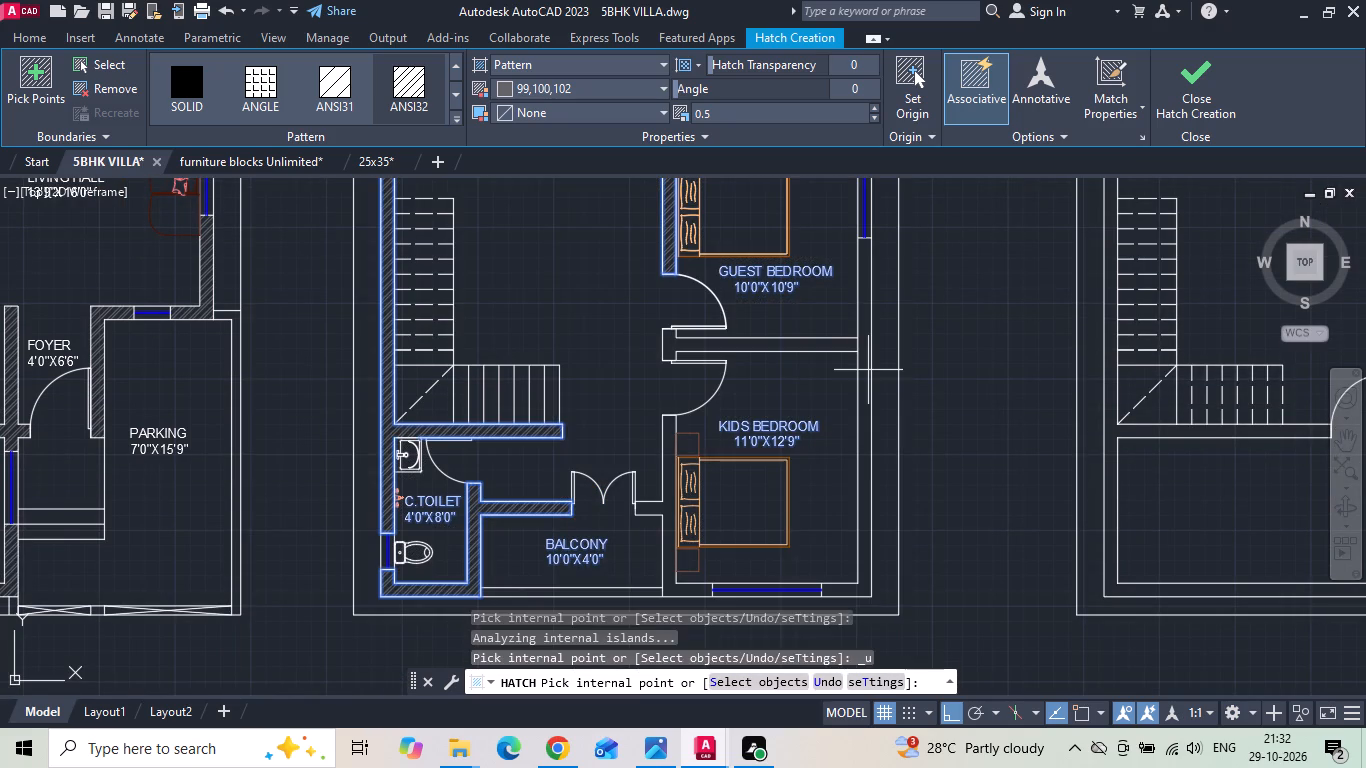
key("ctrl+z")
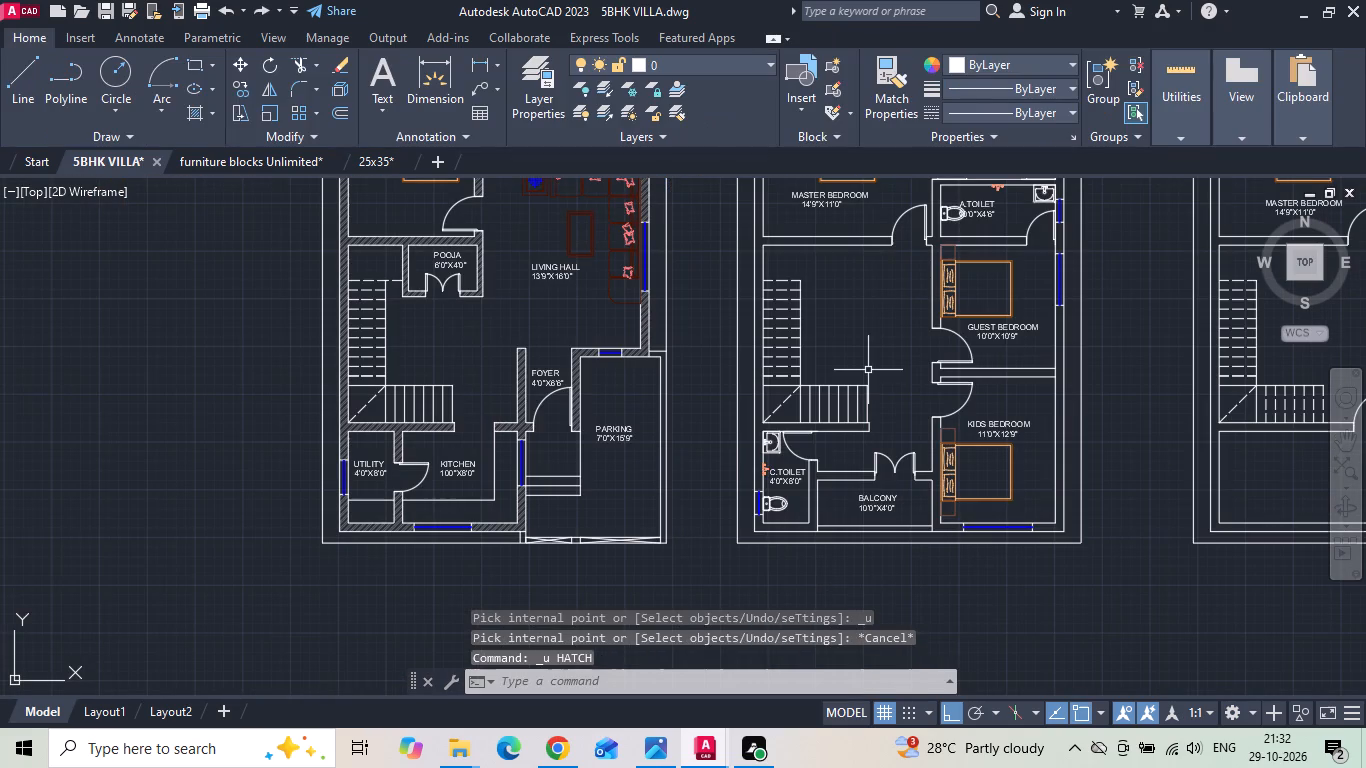
Trim the line closing the junction between the guest/kids bedroom partition and the first floor's right outer wall.
key("t")
type("R")
key("space")
scroll(1053, 385, "up", 2)
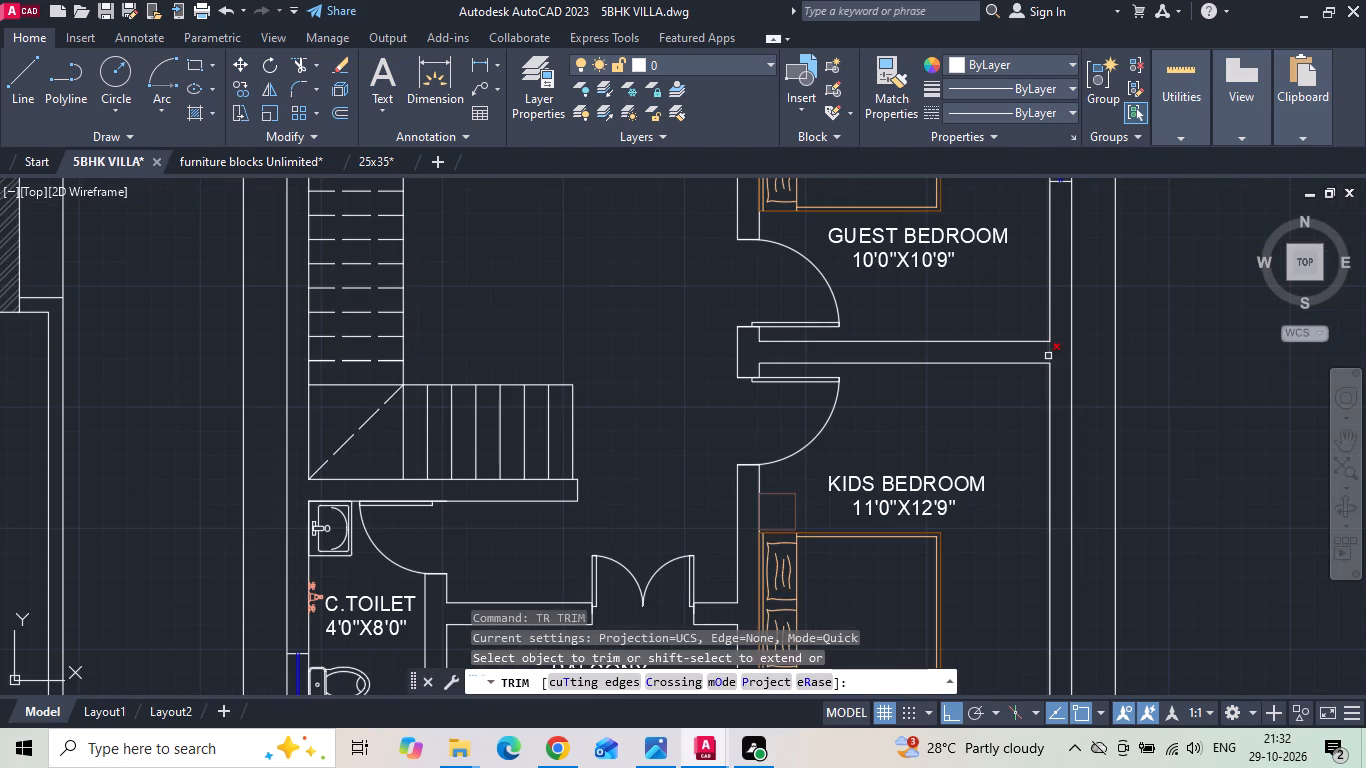
left_click(1048, 356)
scroll(835, 361, "down", 2)
key("Escape")
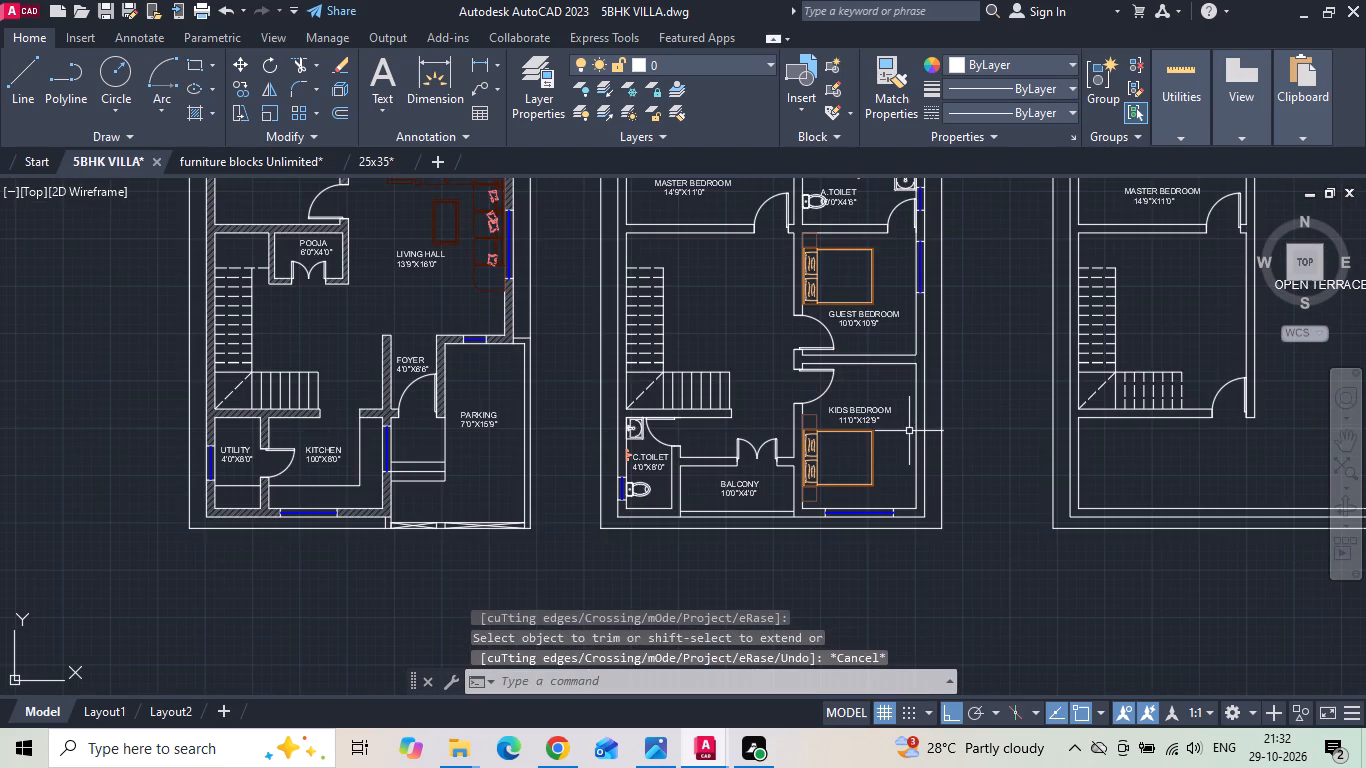
Start an ANSI32 hatch at scale 0.5 on the first floor walls around the kids bedroom, C.TOILET and balcony.
scroll(938, 353, "up", 3)
key("h")
key("space")
scroll(774, 353, "down", 3)
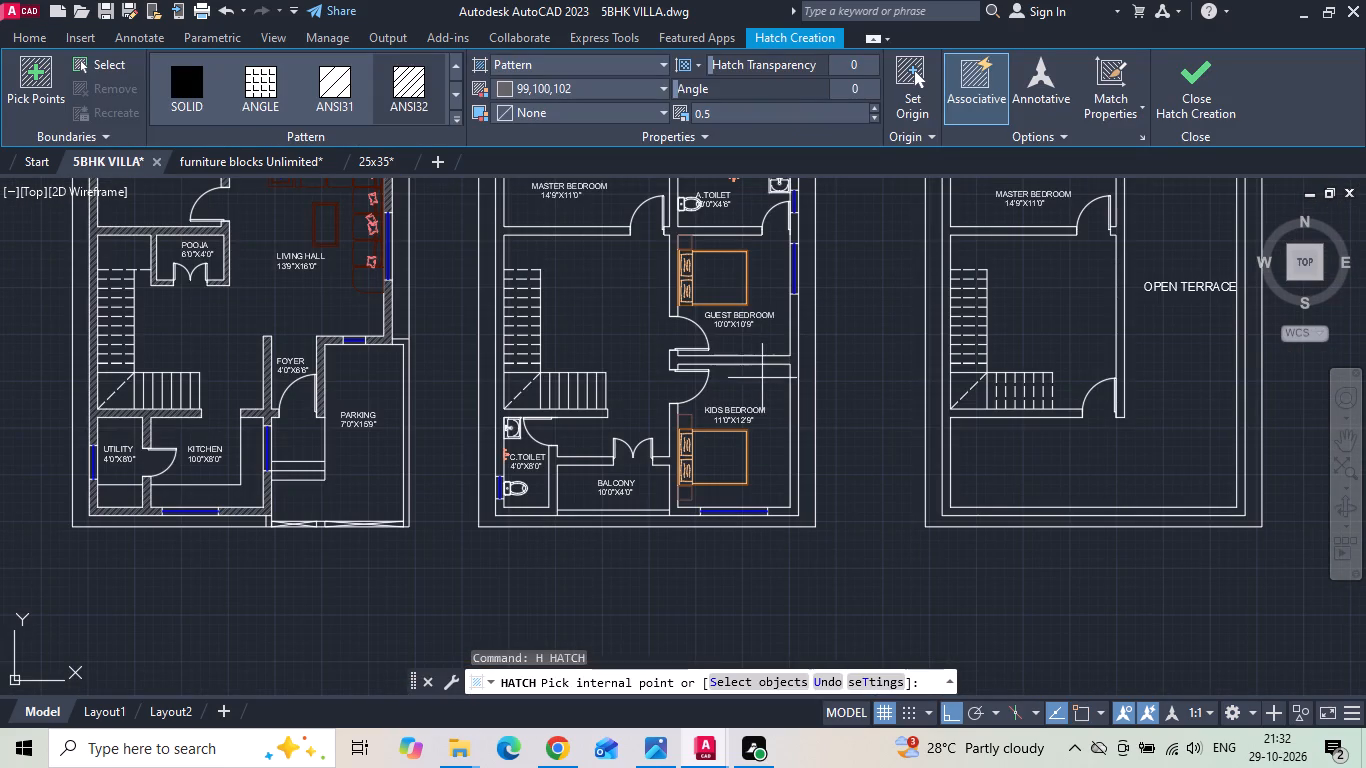
left_click(796, 360)
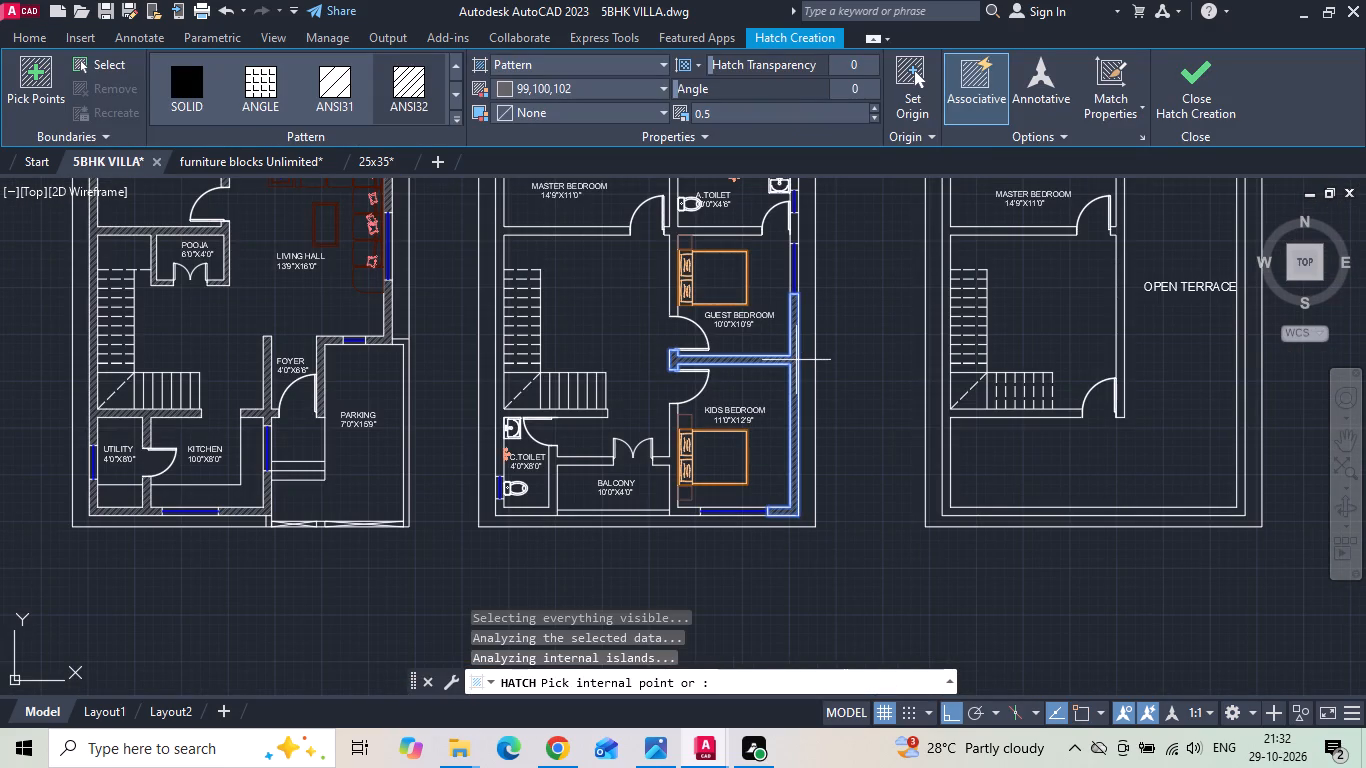
left_click(577, 463)
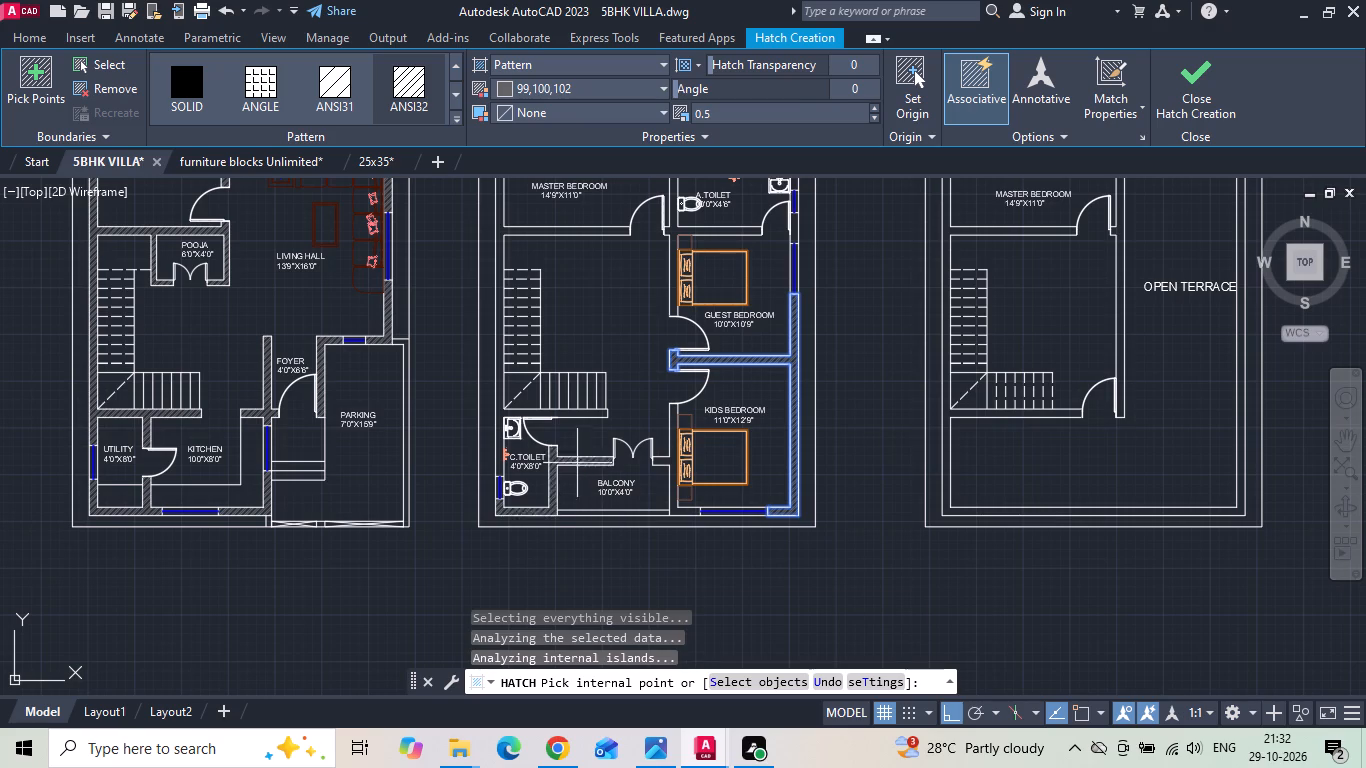
left_click(675, 498)
Add the remaining first floor walls around the toilets, guest bedroom, master bedroom and staircase to the hatch at scale 0.5.
middle_click_drag(660, 353, 668, 511)
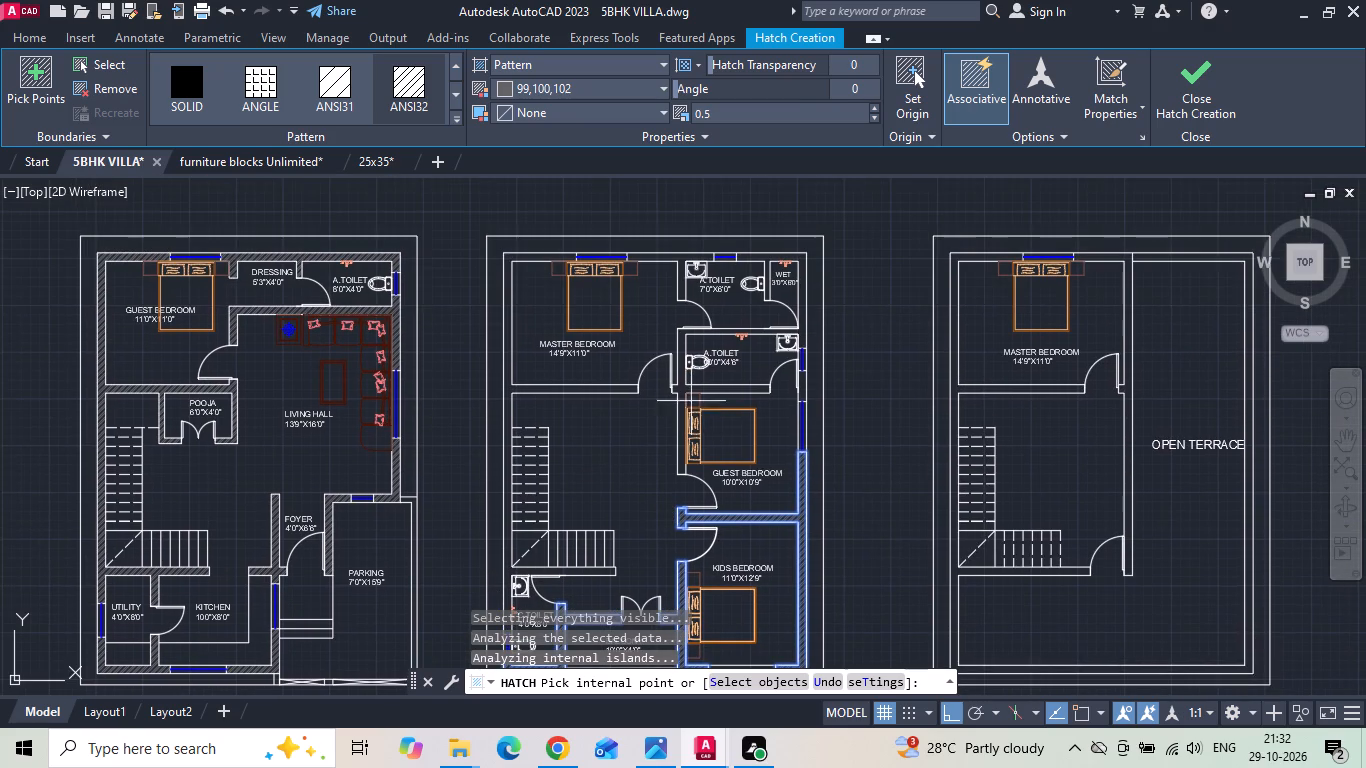
left_click(681, 353)
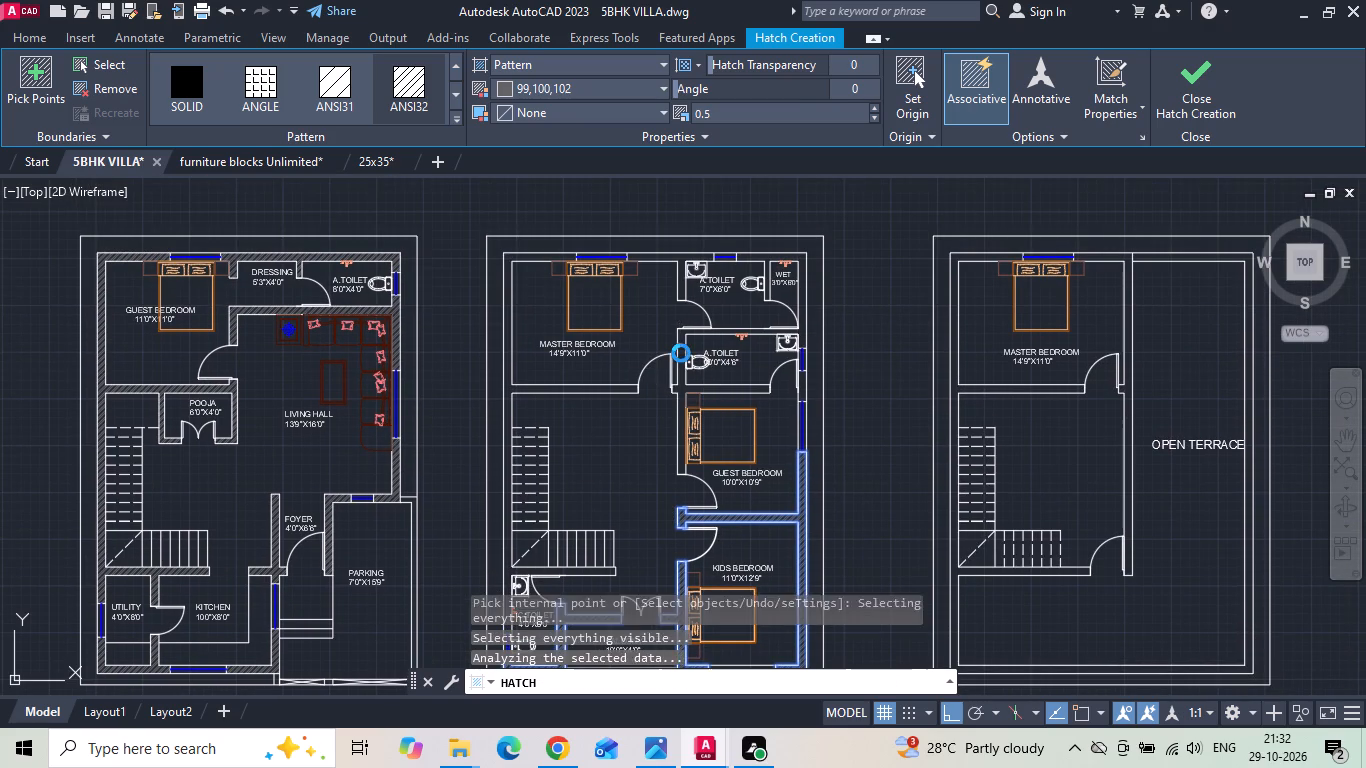
key("ctrl+z")
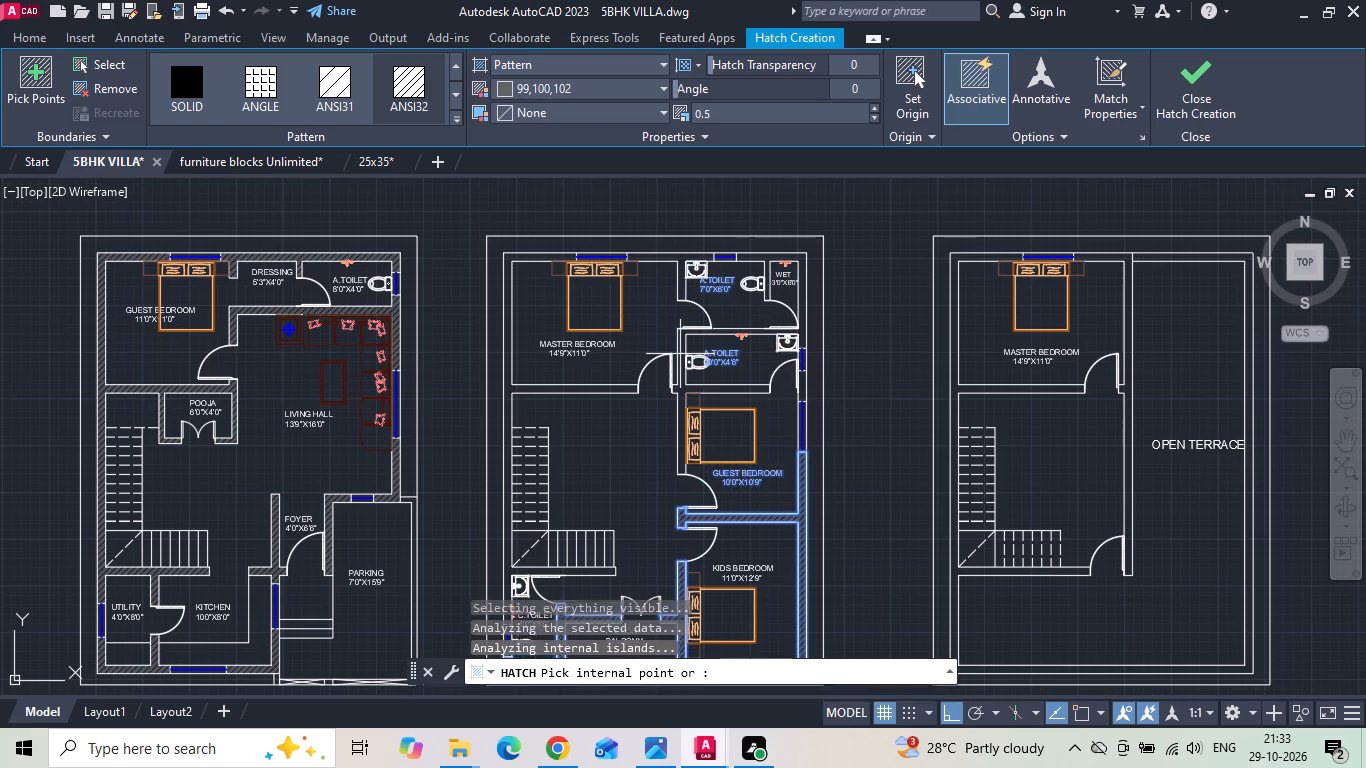
scroll(691, 373, "up", 1)
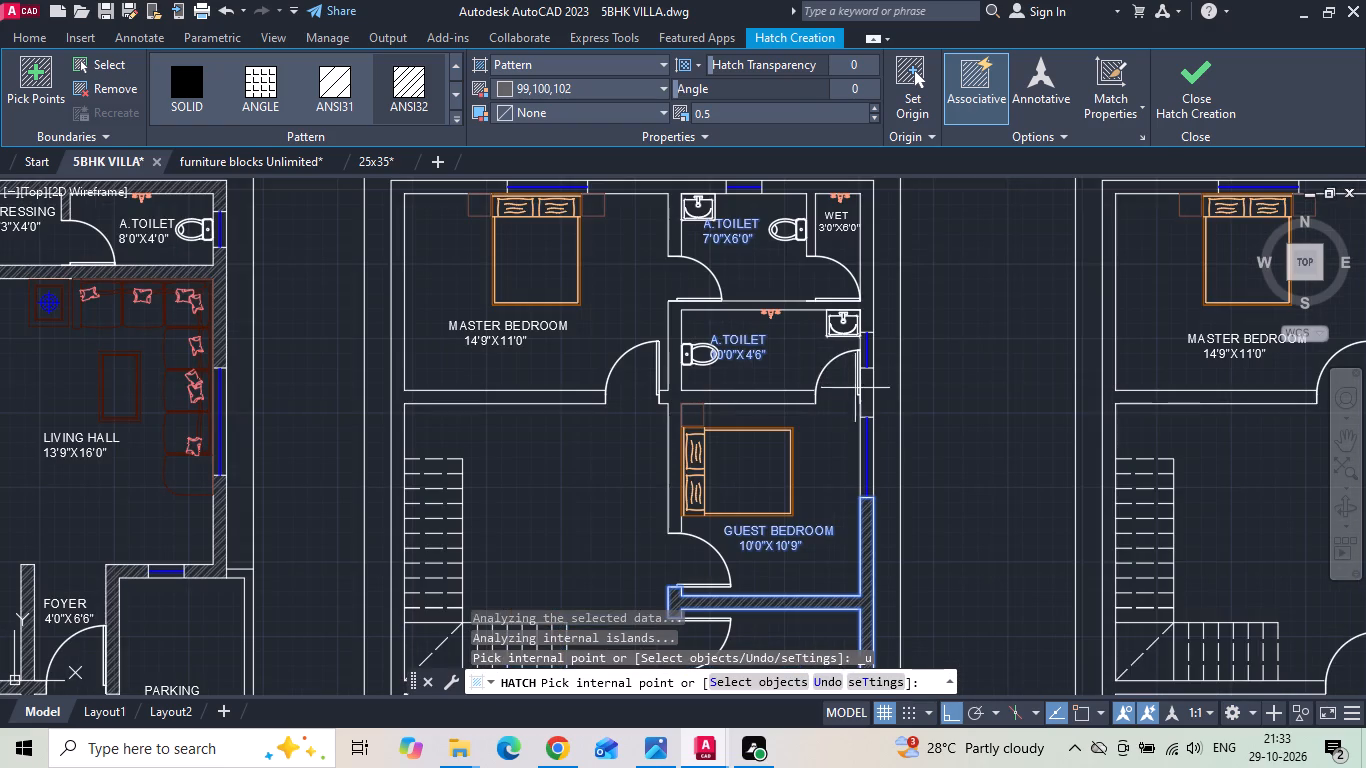
left_click(862, 397)
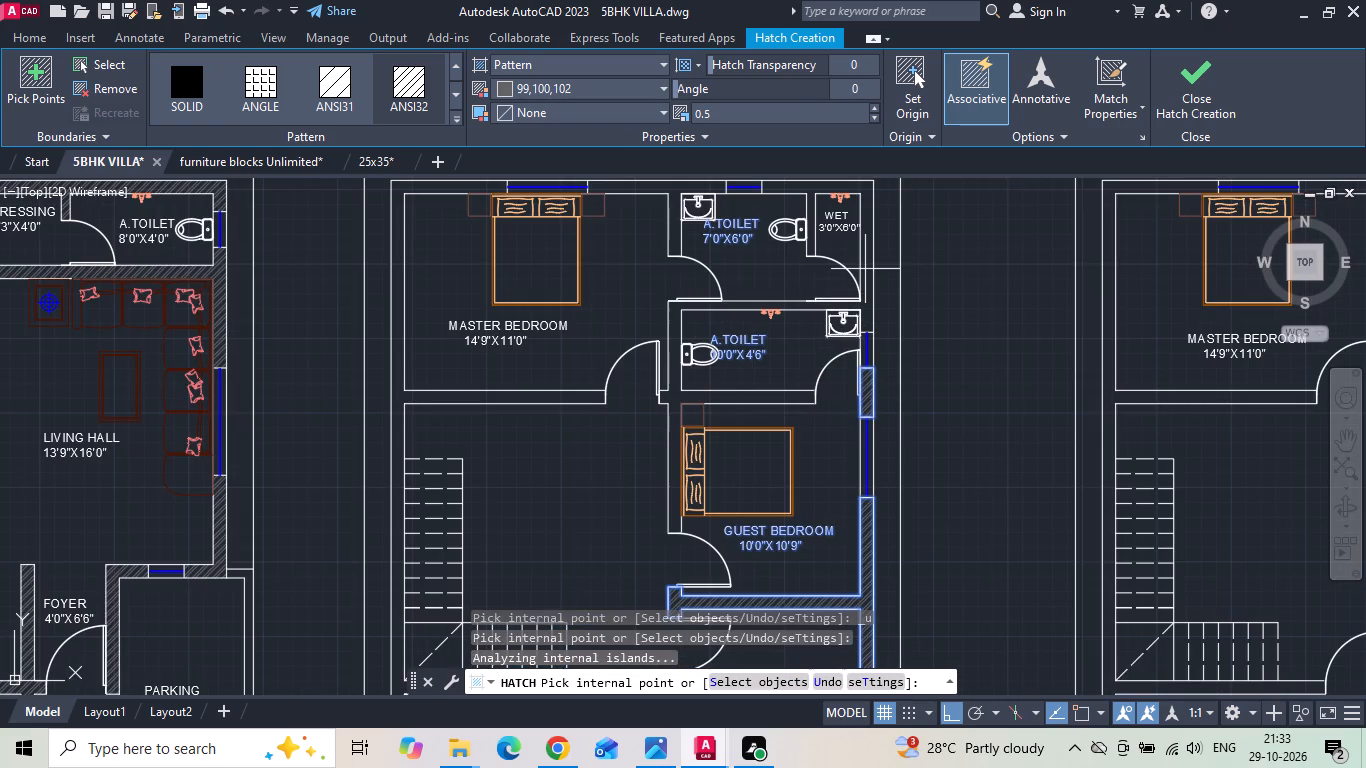
left_click(865, 268)
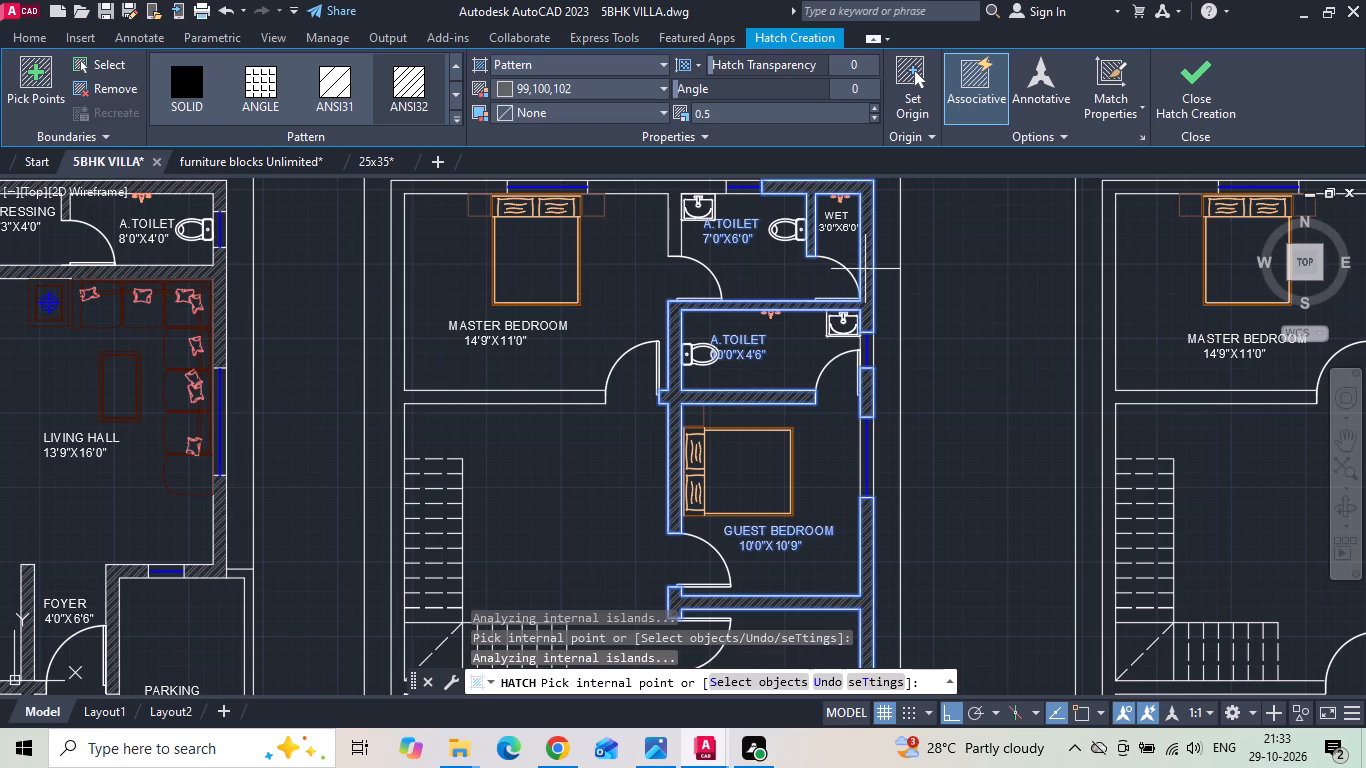
scroll(792, 364, "down", 1)
left_click(688, 254)
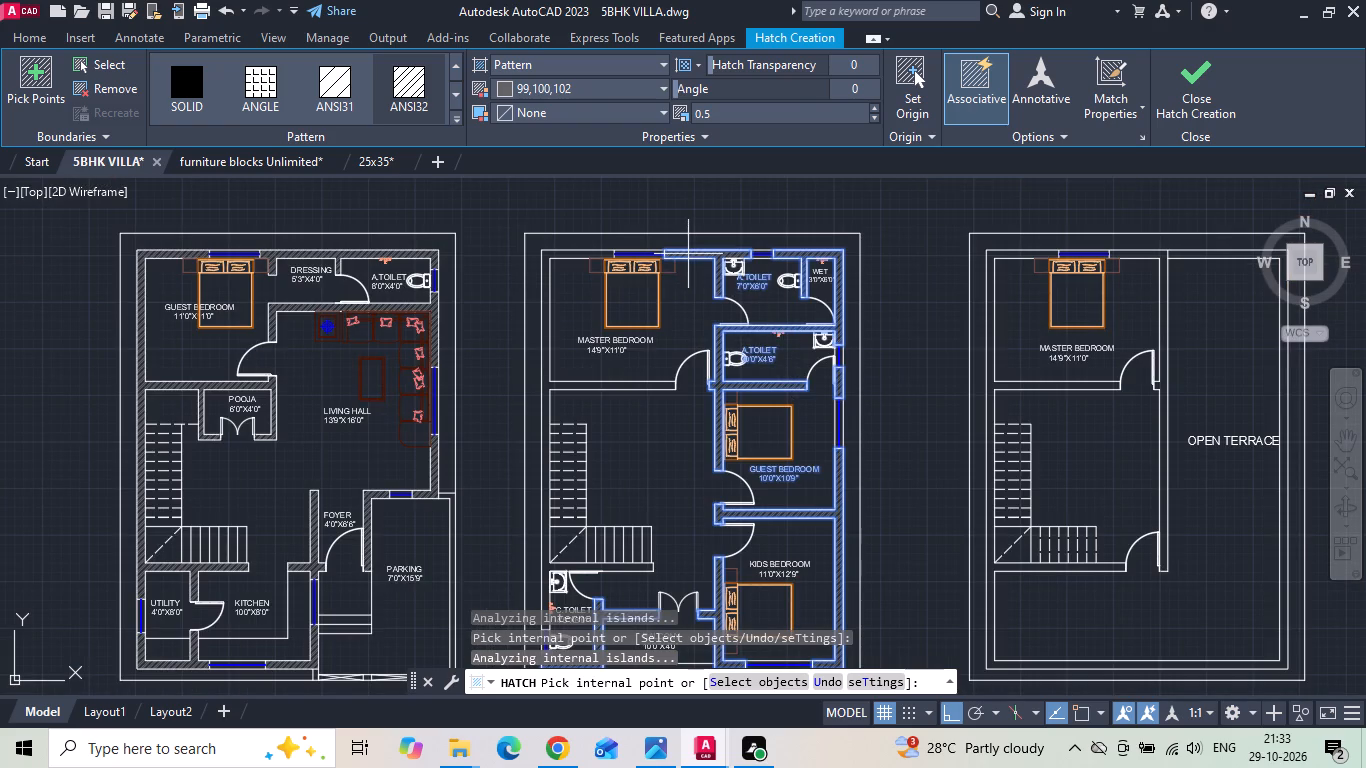
middle_click_drag(563, 344, 565, 308)
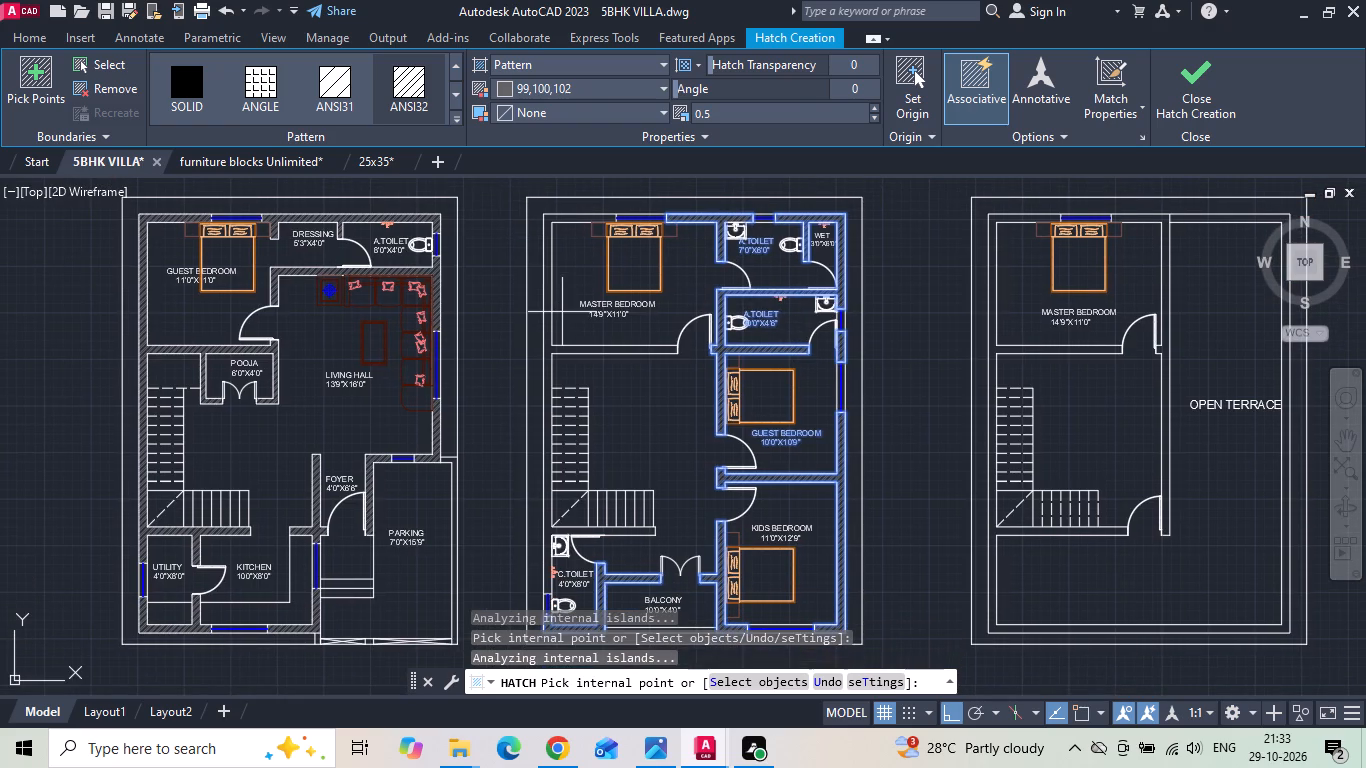
left_click(546, 316)
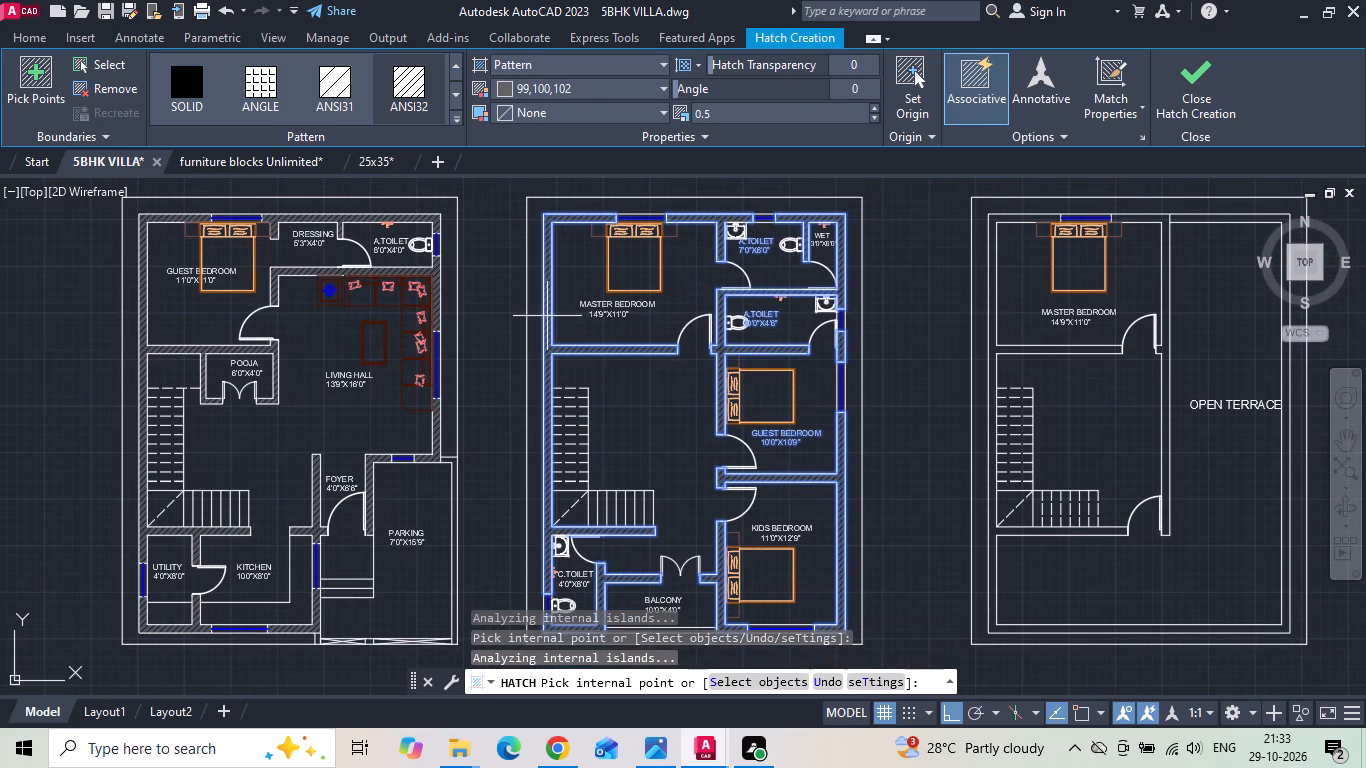
key("space")
key("space")
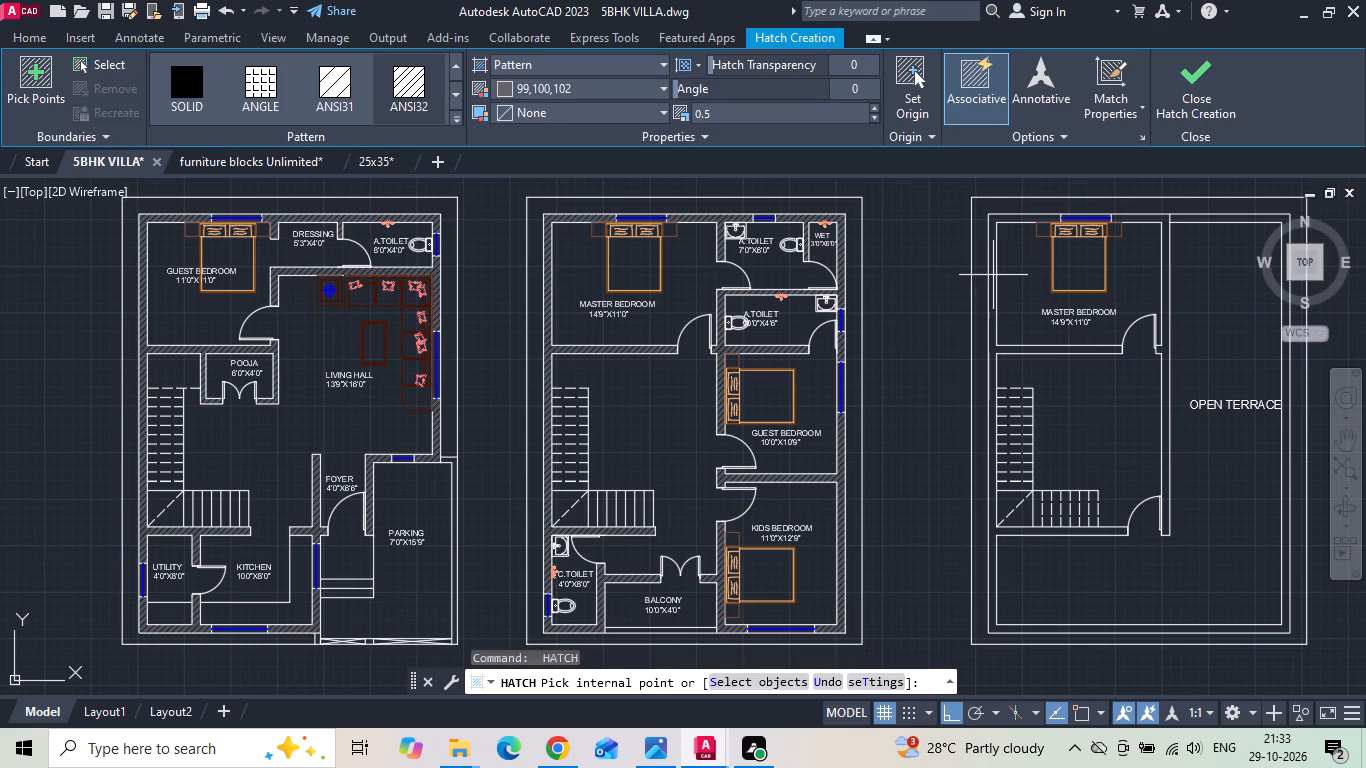
key("Escape")
Extend the wall line below the staircase to the outer wall's outer face on the open terrace floor plan.
key("e")
key("x")
key("space")
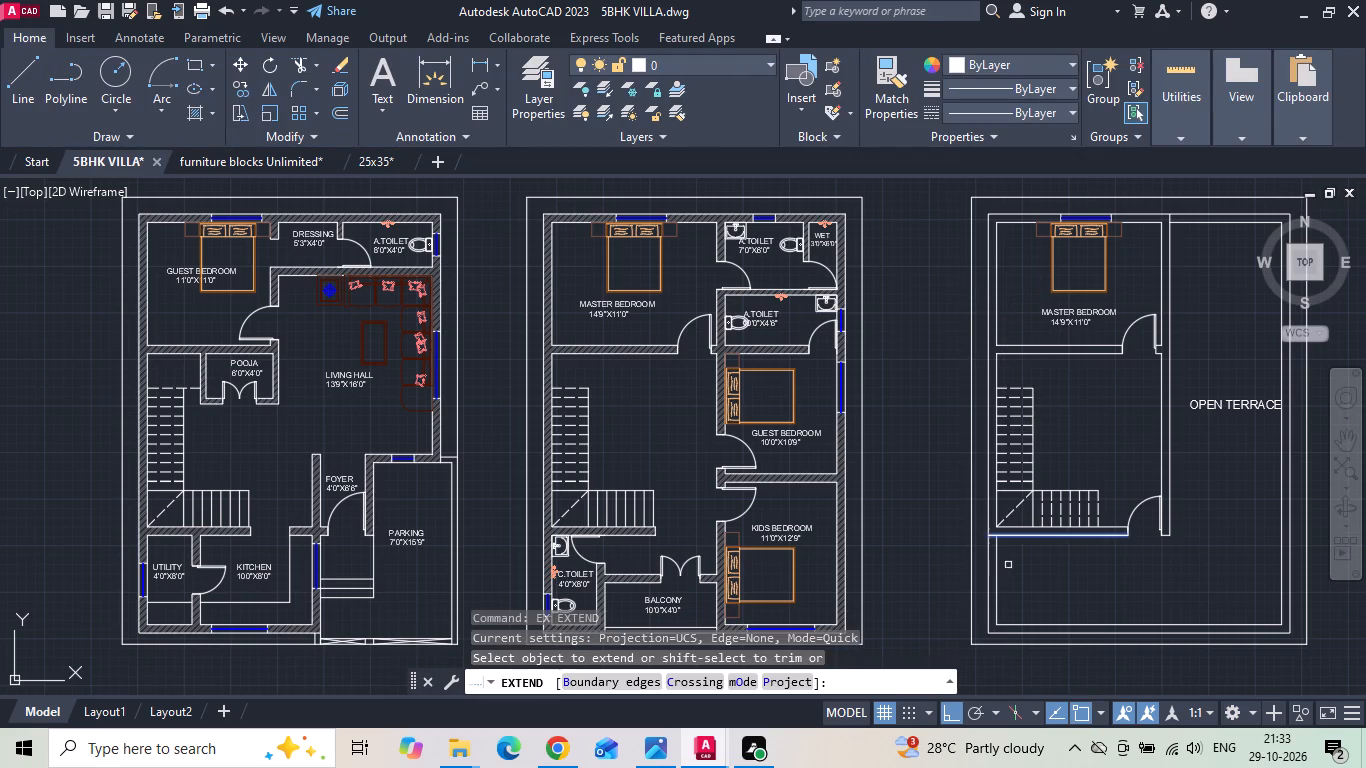
left_click(1005, 537)
key("Escape")
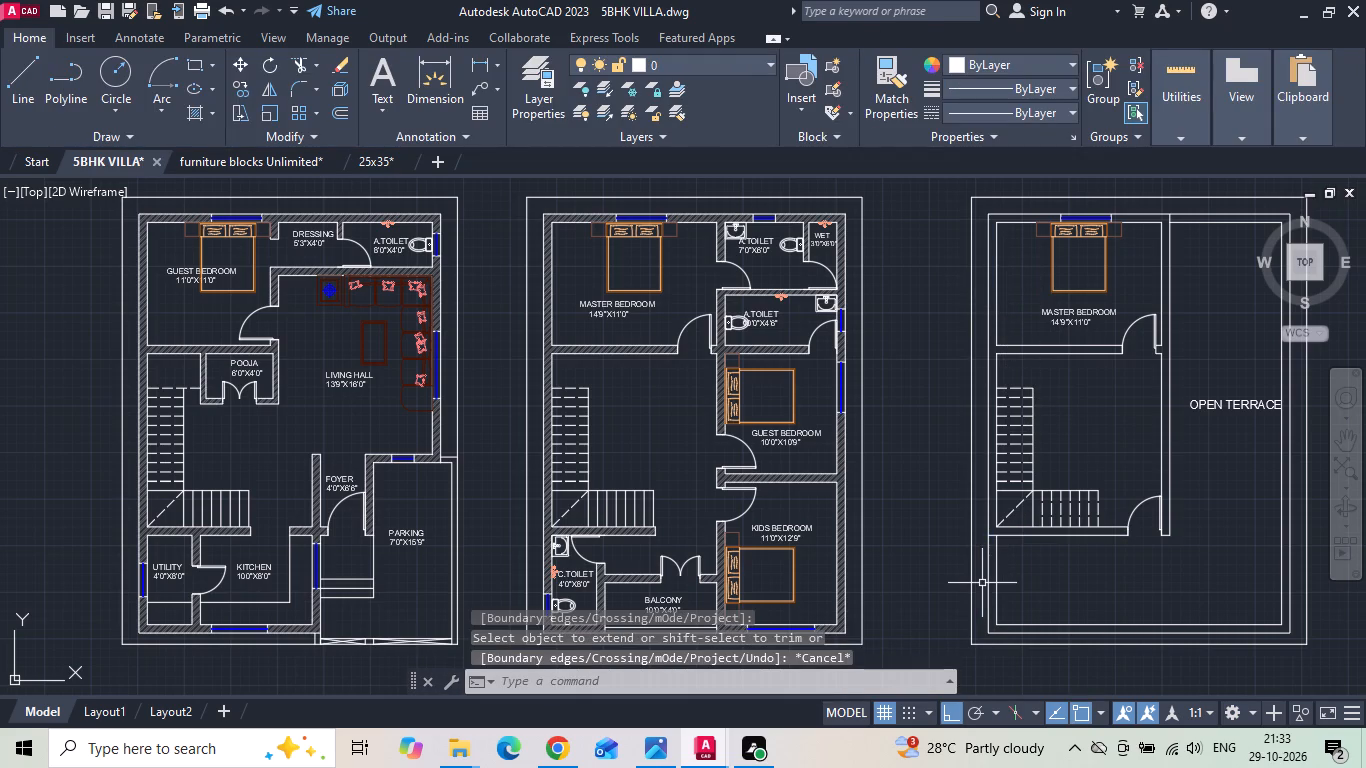
Hatch the open terrace floor's walls around the master bedroom and staircase with the same wall pattern at scale 0.5.
key("h")
key("space")
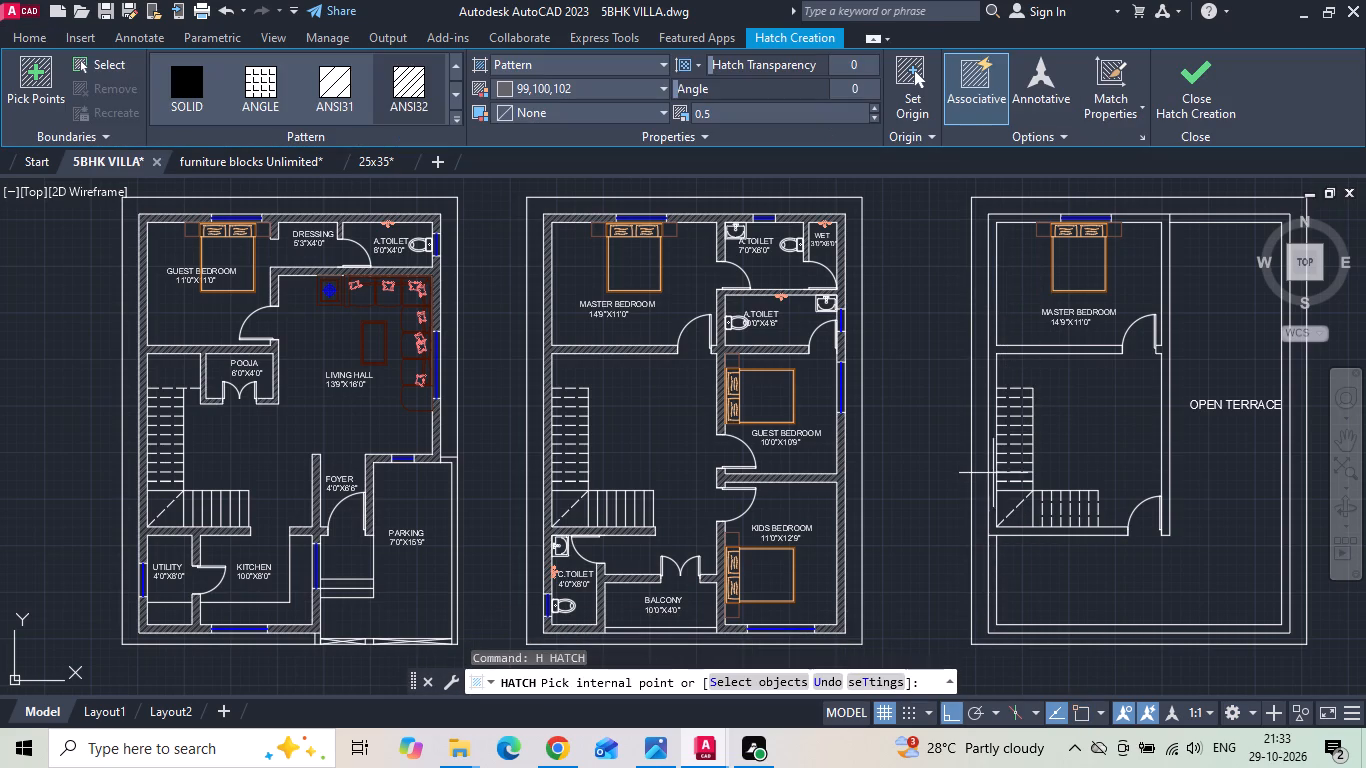
left_click(992, 432)
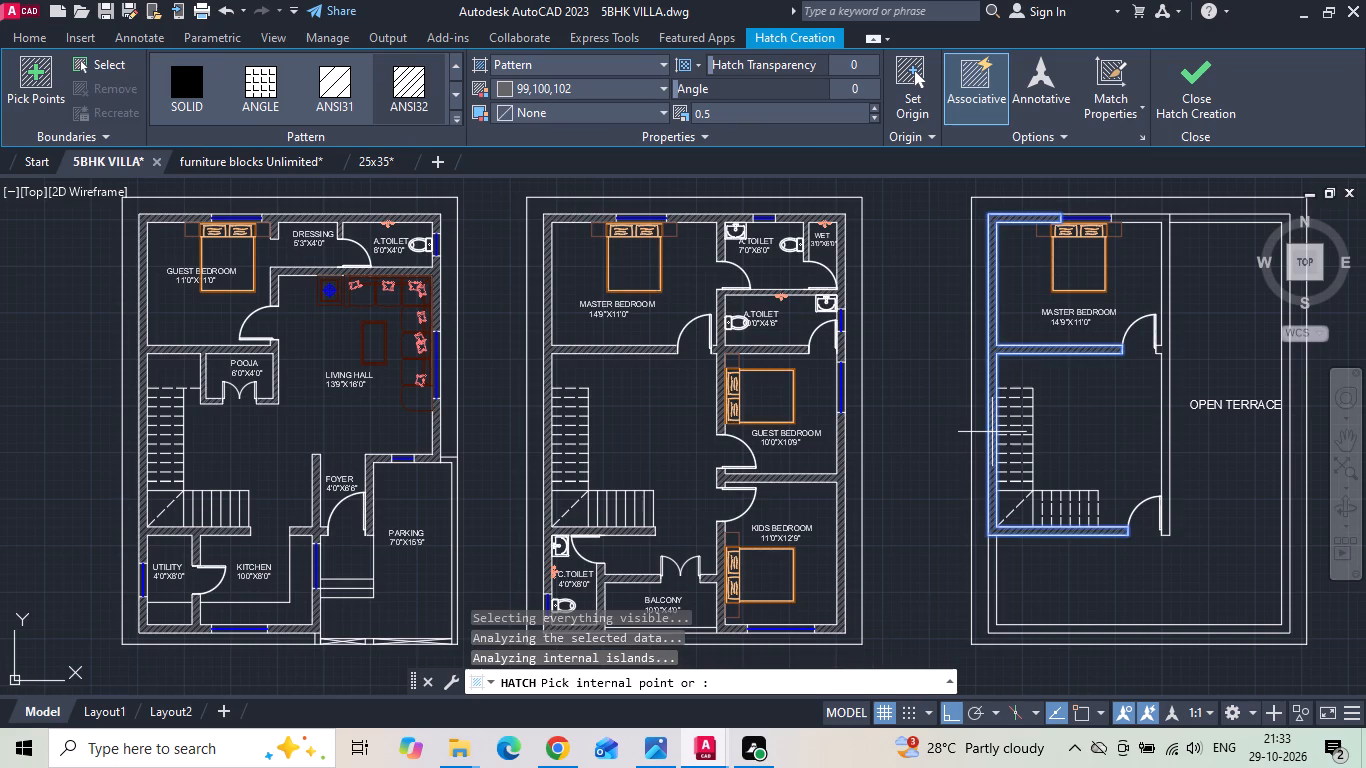
left_click(1163, 223)
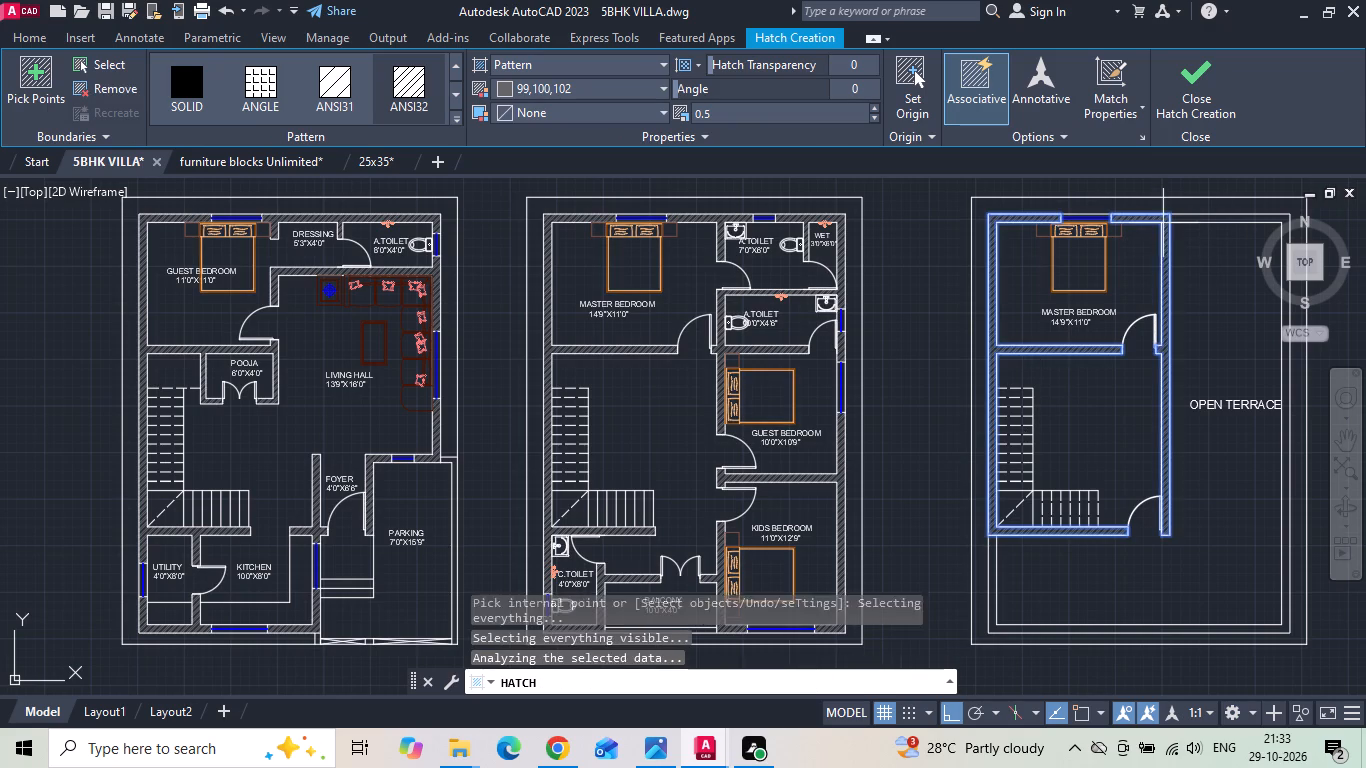
key("space")
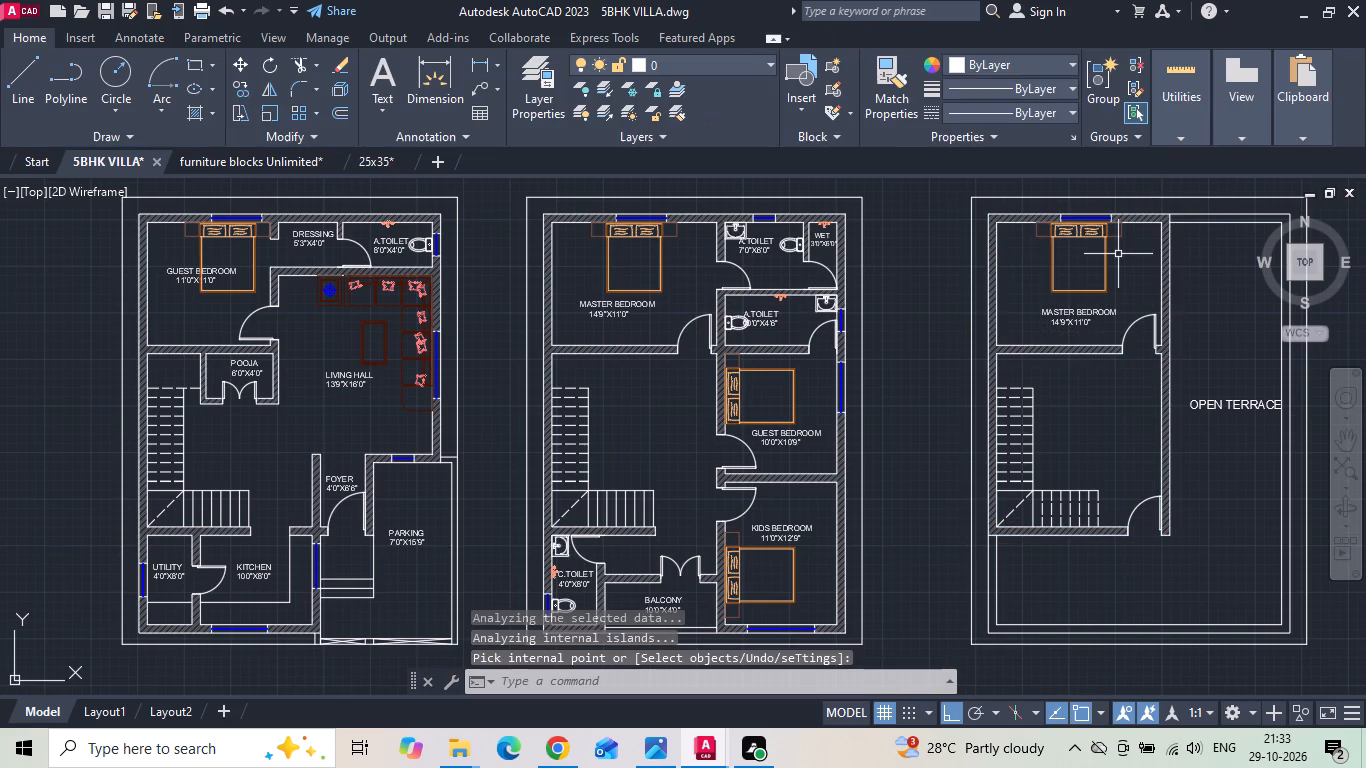
Fill the parapet wall around the open terrace with a SOLID hatch in colour 173,221,247.
type("H")
key("space")
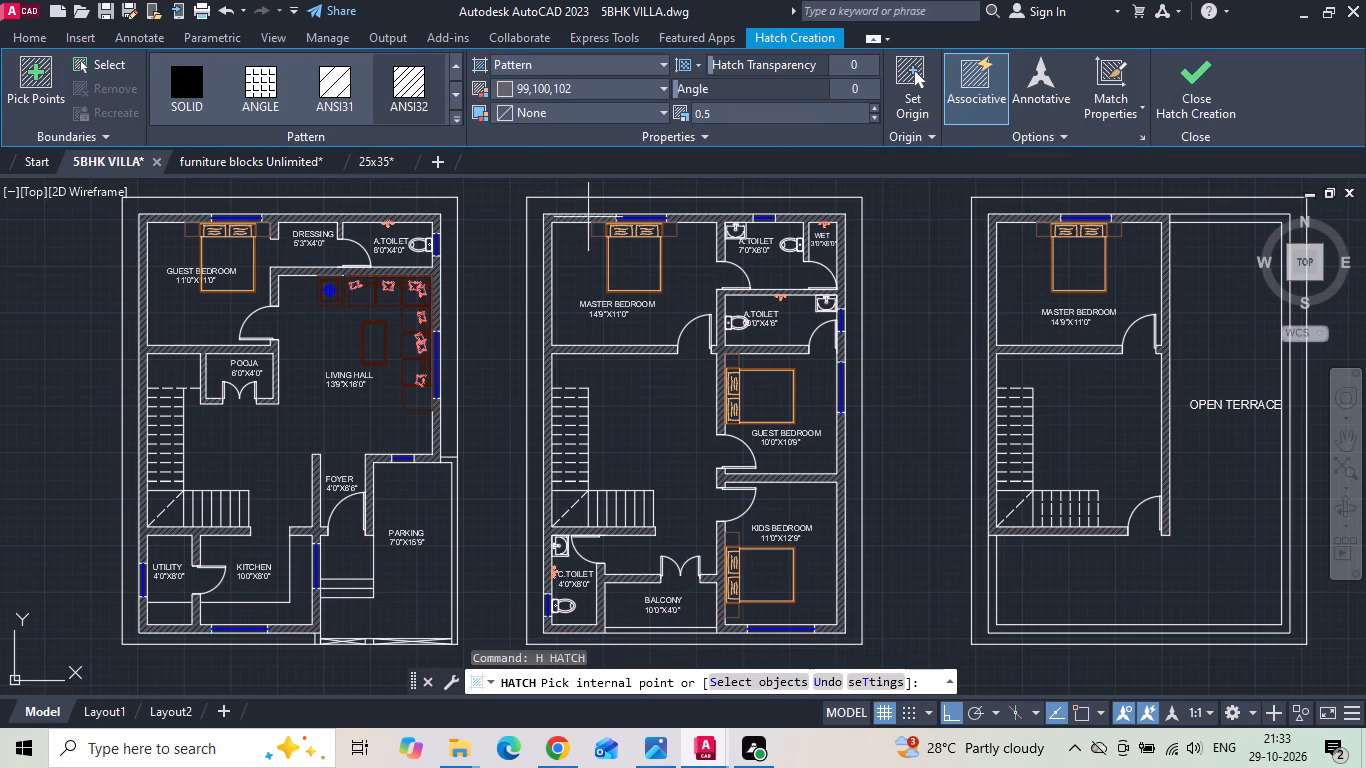
left_click(175, 97)
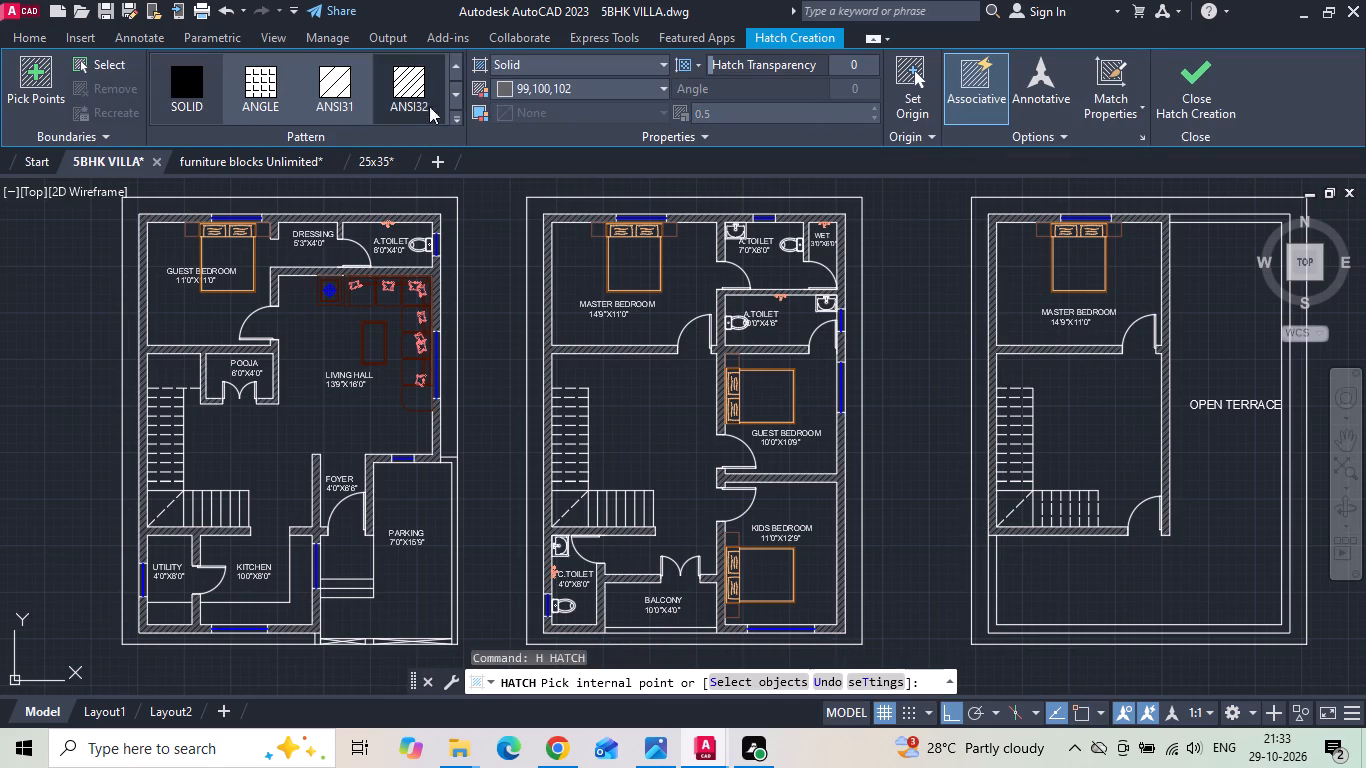
left_click(498, 85)
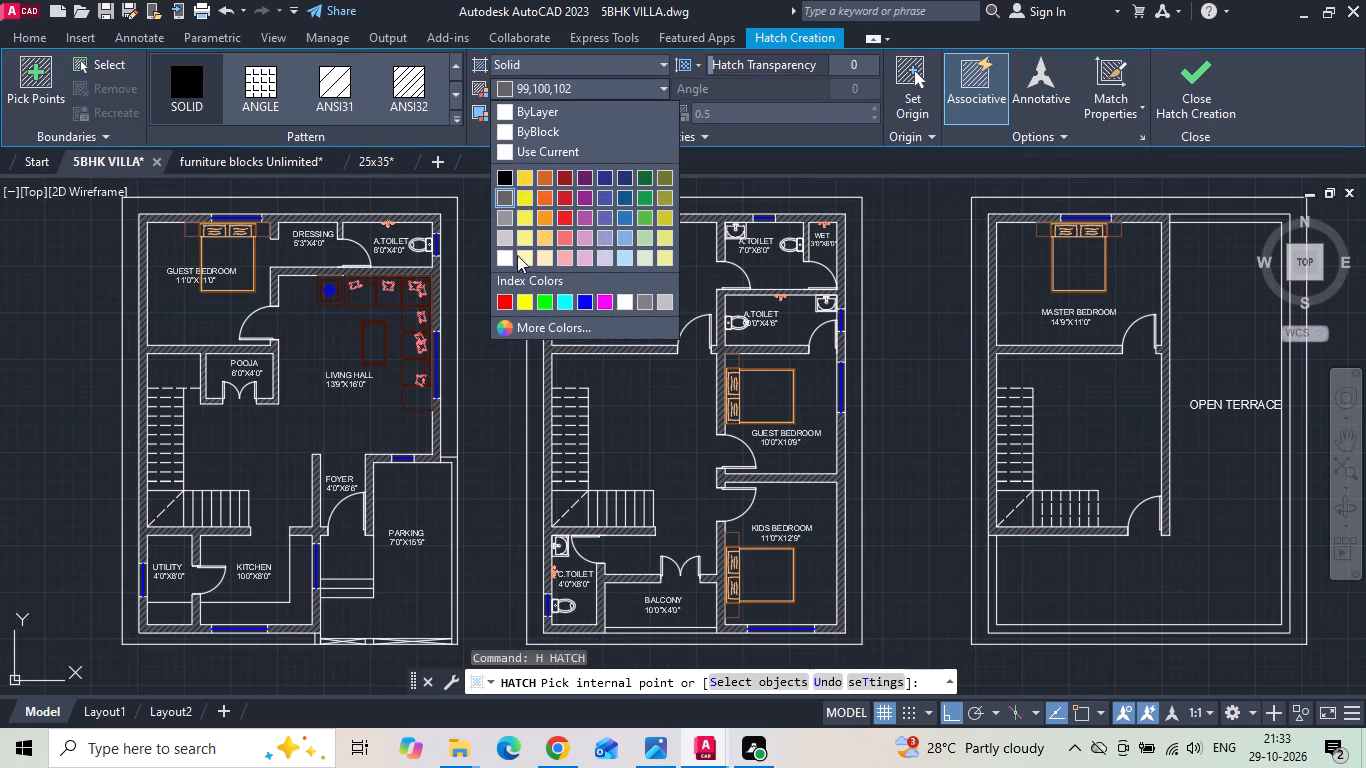
left_click(631, 256)
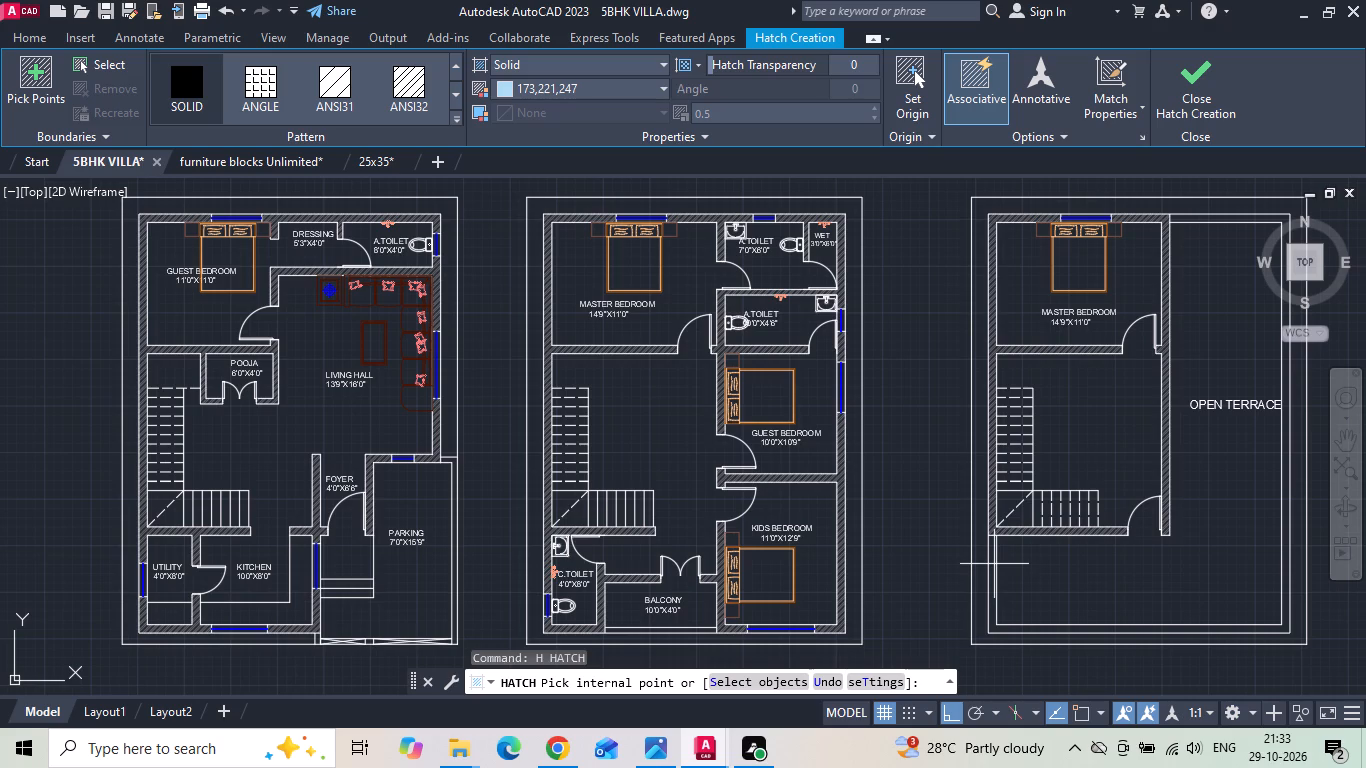
left_click(994, 564)
key("space")
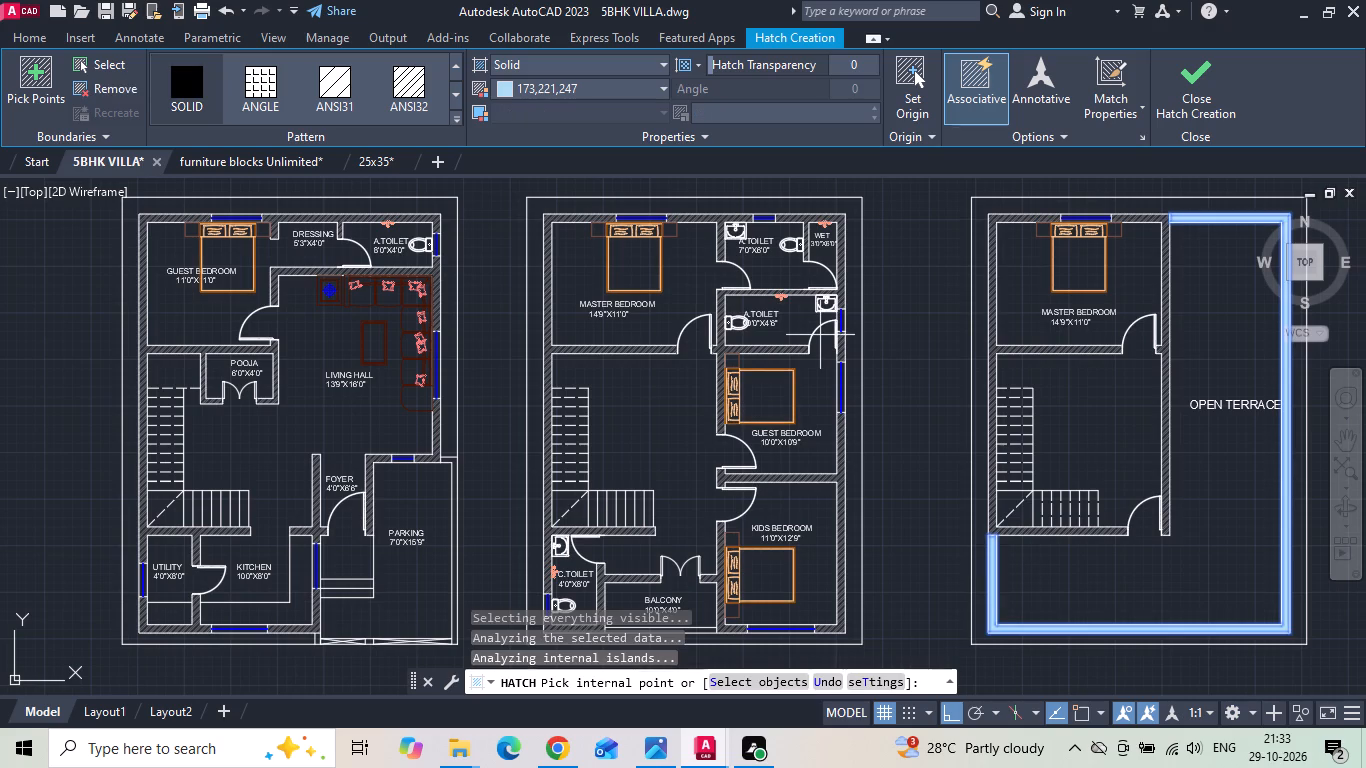
Fill the narrow boundary wall beside the ground floor parking with the same solid light blue hatch.
key("space")
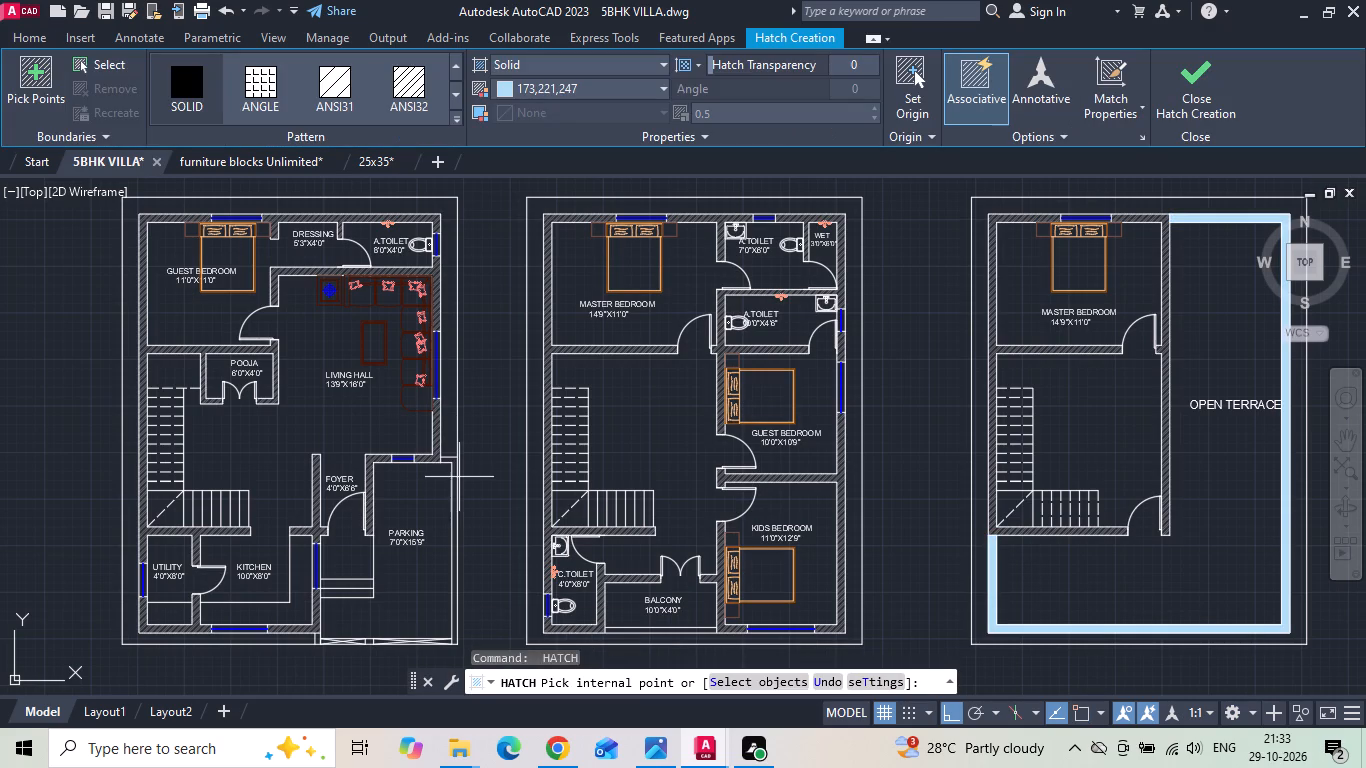
left_click(454, 468)
key("Escape")
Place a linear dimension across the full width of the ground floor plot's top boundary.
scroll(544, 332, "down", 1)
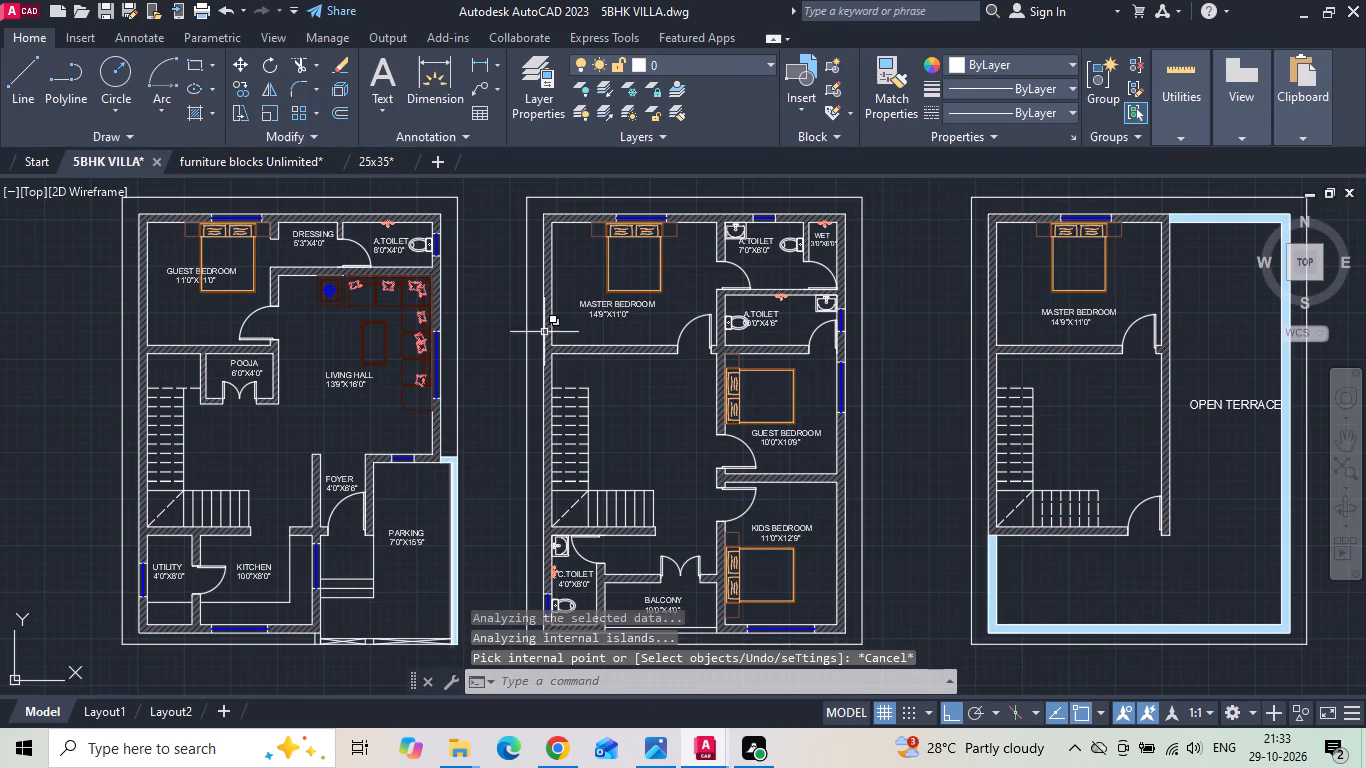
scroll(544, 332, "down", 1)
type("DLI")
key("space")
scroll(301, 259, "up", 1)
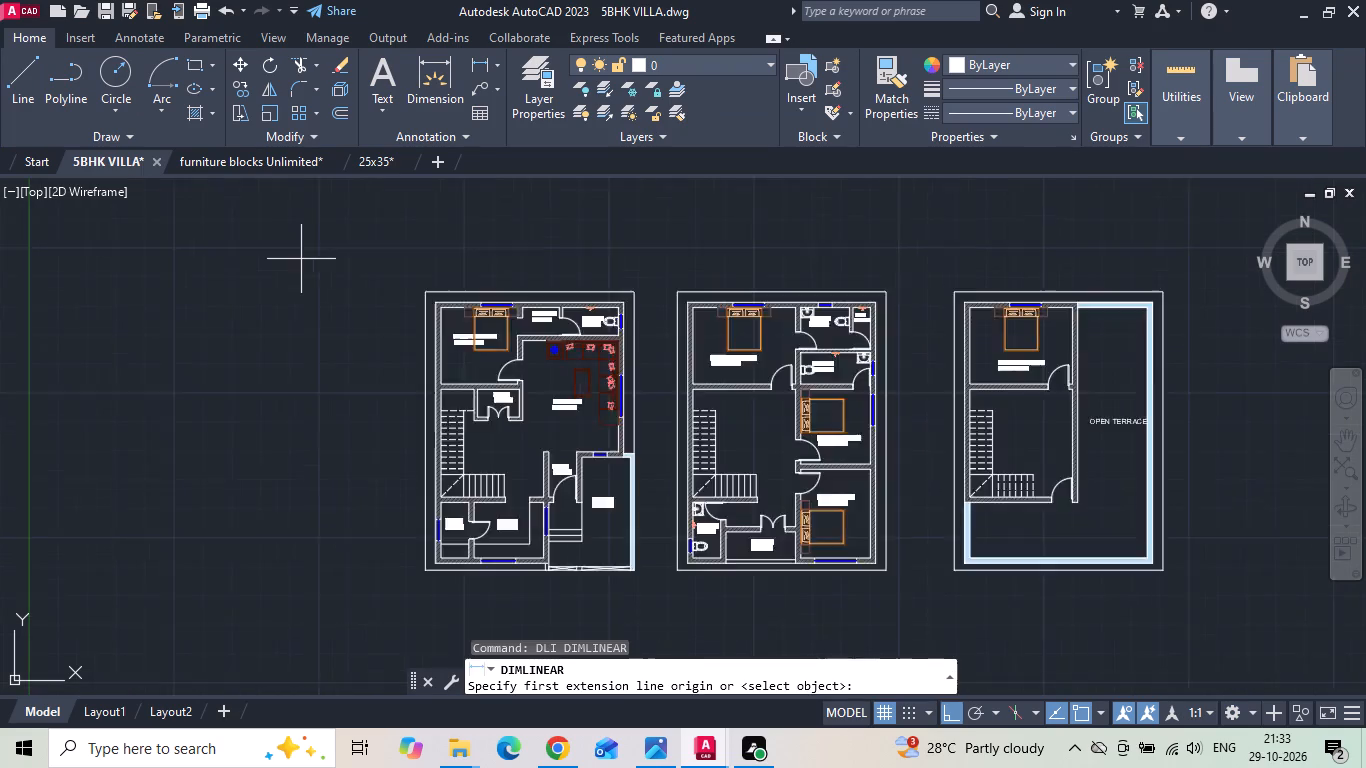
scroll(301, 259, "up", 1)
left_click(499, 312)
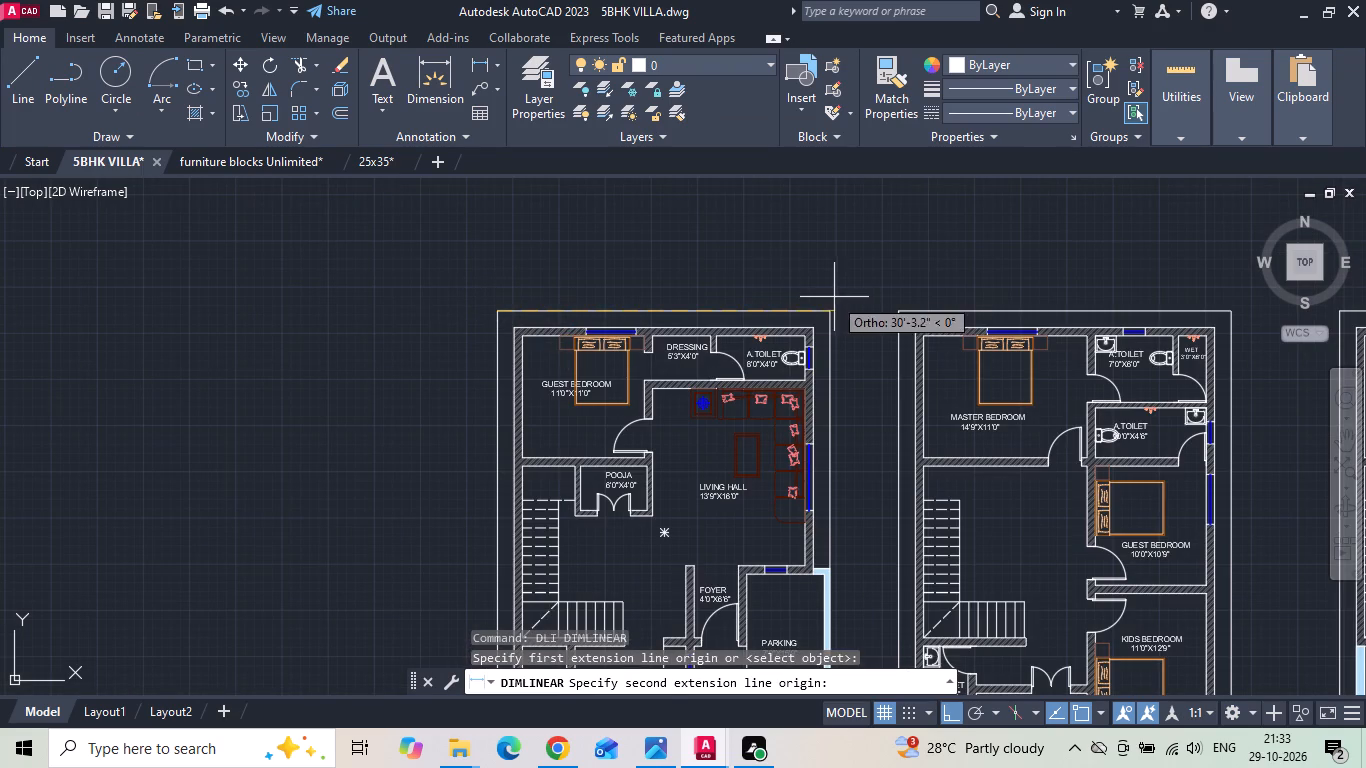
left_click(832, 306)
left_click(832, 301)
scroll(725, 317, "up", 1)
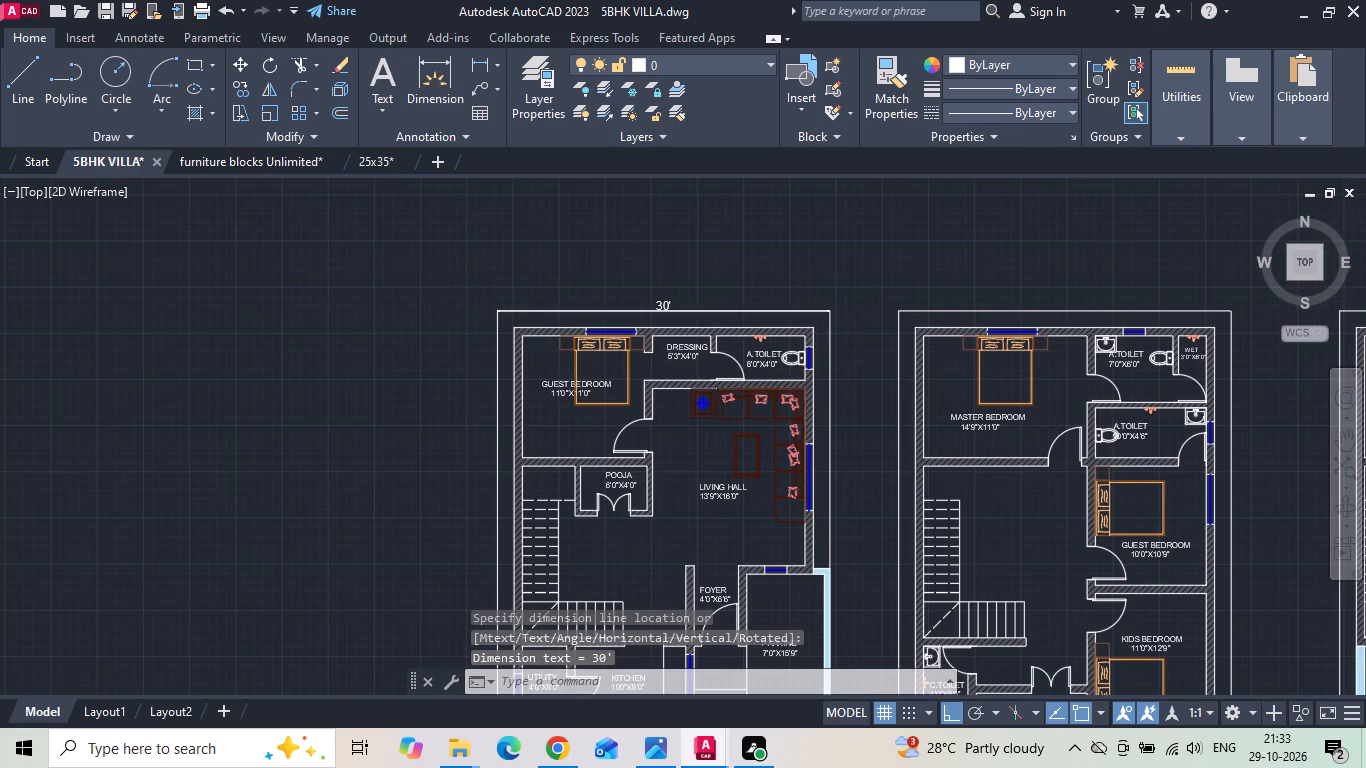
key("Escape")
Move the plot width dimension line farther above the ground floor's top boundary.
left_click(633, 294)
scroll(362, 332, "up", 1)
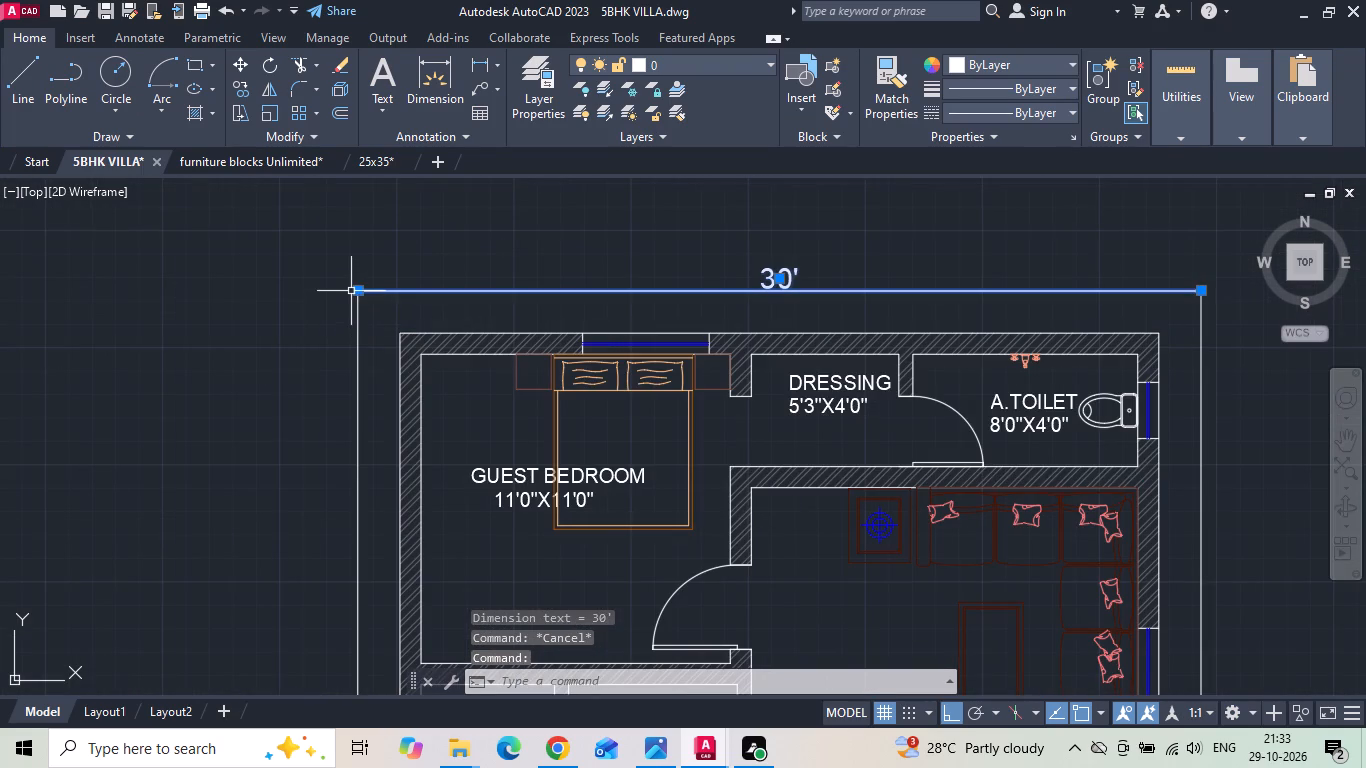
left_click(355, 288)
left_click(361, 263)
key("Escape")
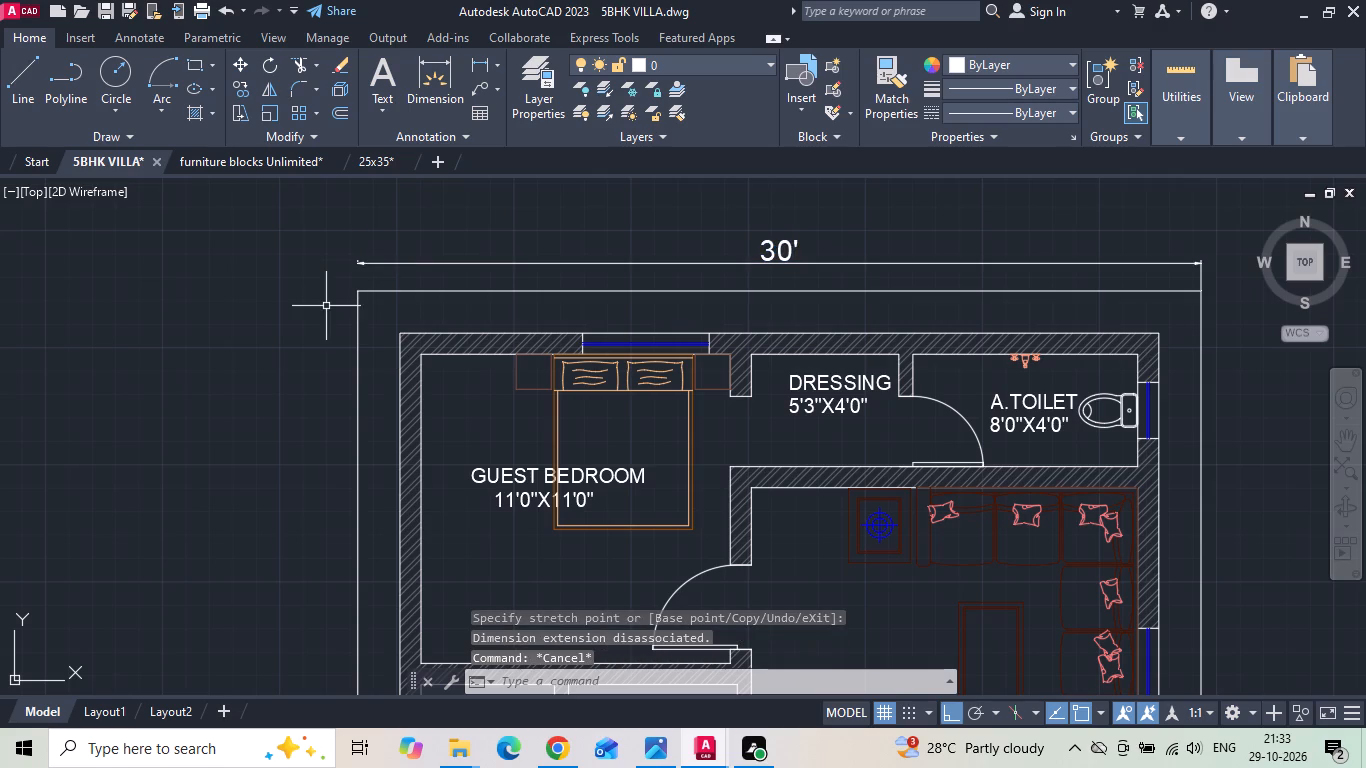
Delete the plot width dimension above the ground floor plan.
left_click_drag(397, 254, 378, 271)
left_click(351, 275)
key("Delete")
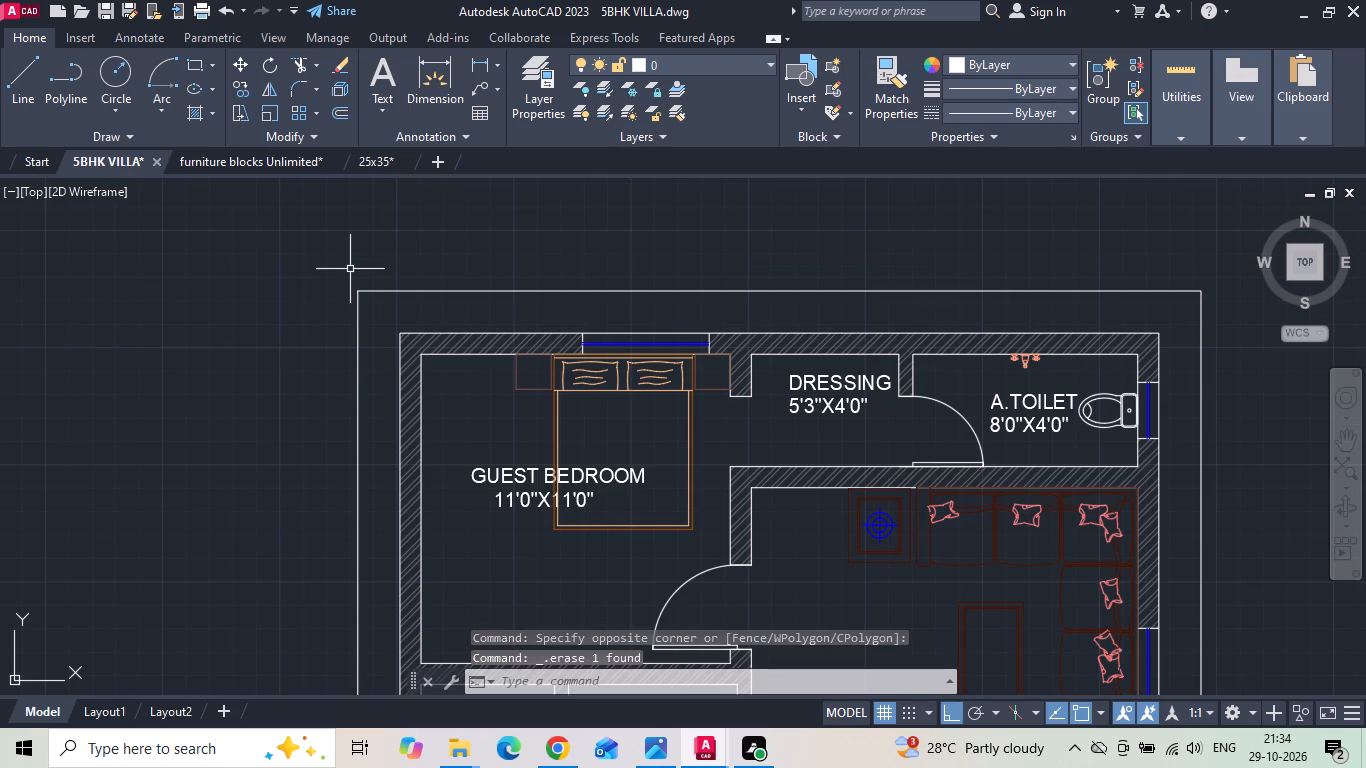
Add a linear dimension across the ground floor plot's top boundary, with its dimension line about 1'-2" above the boundary.
type("DLI")
key("space")
left_click_drag(361, 287, 371, 287)
left_click(1200, 289)
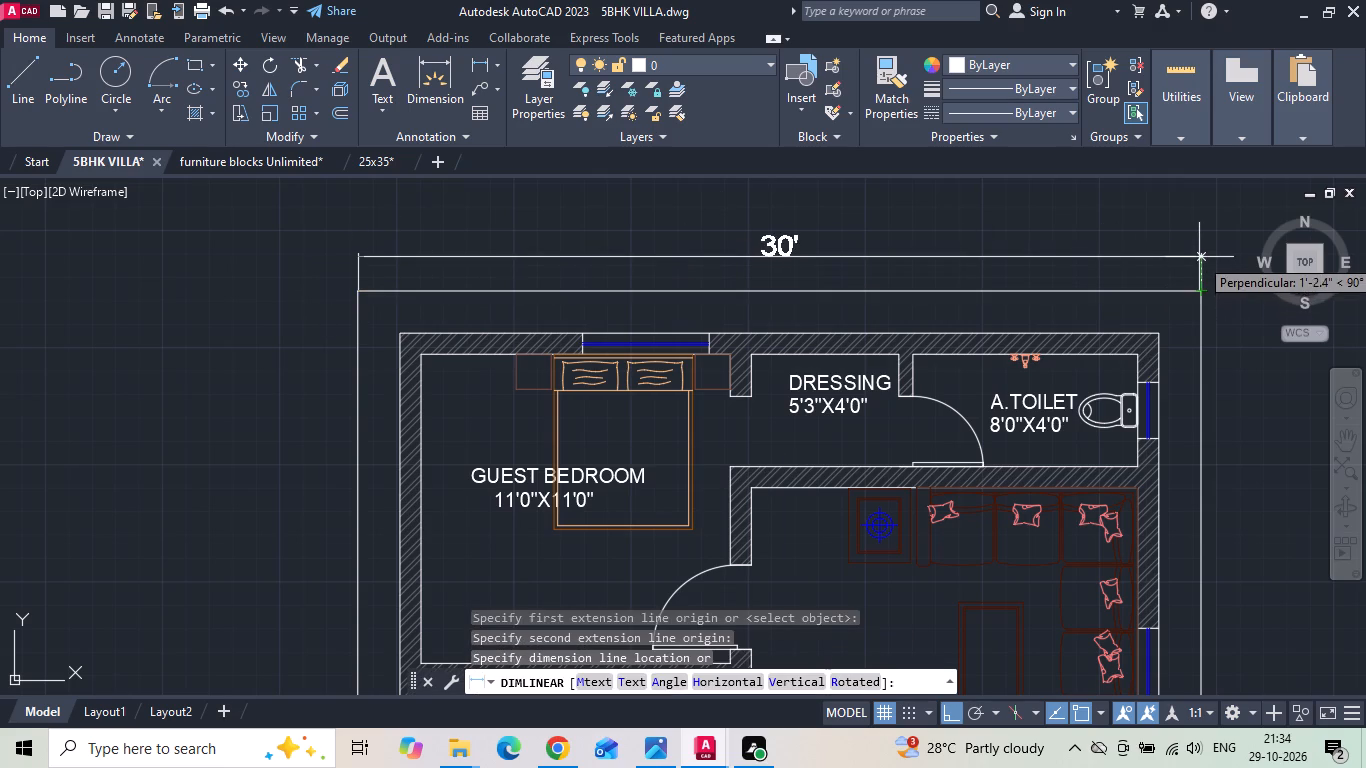
left_click(1198, 259)
Add a vertical linear dimension along the full depth of the ground floor plot, outside its left boundary.
key("space")
left_click(361, 287)
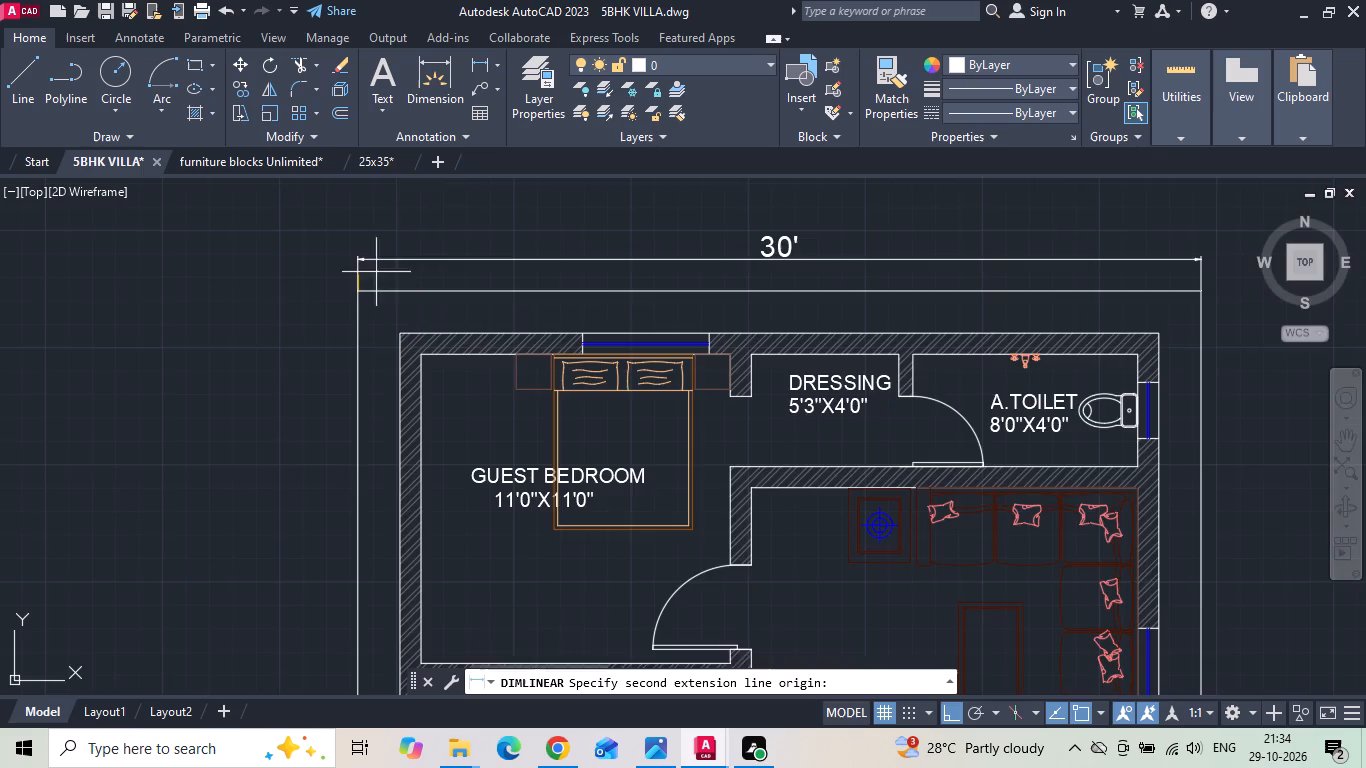
scroll(446, 196, "down", 3)
left_click(426, 497)
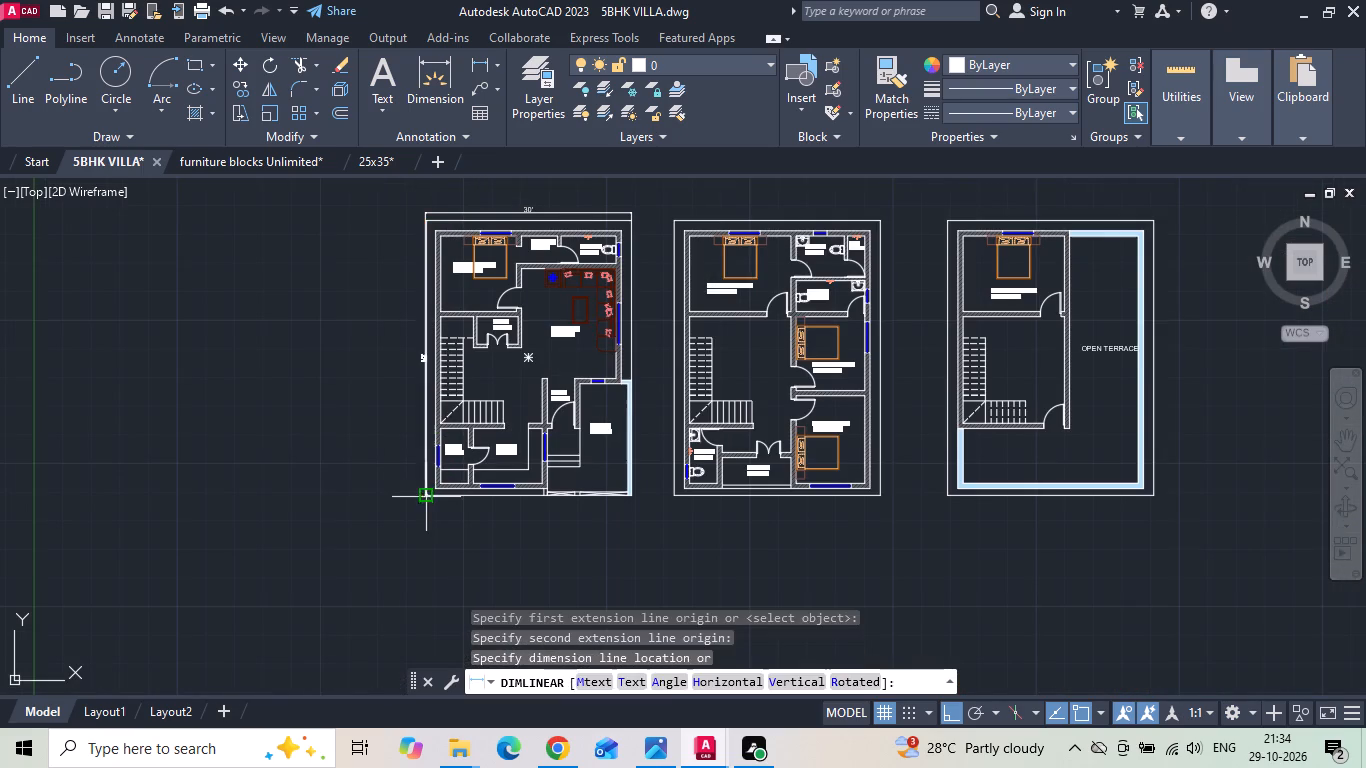
left_click(414, 454)
Copy the KITCHEN label about 9'-6" straight down to the empty space below the ground floor plan.
scroll(518, 487, "up", 1)
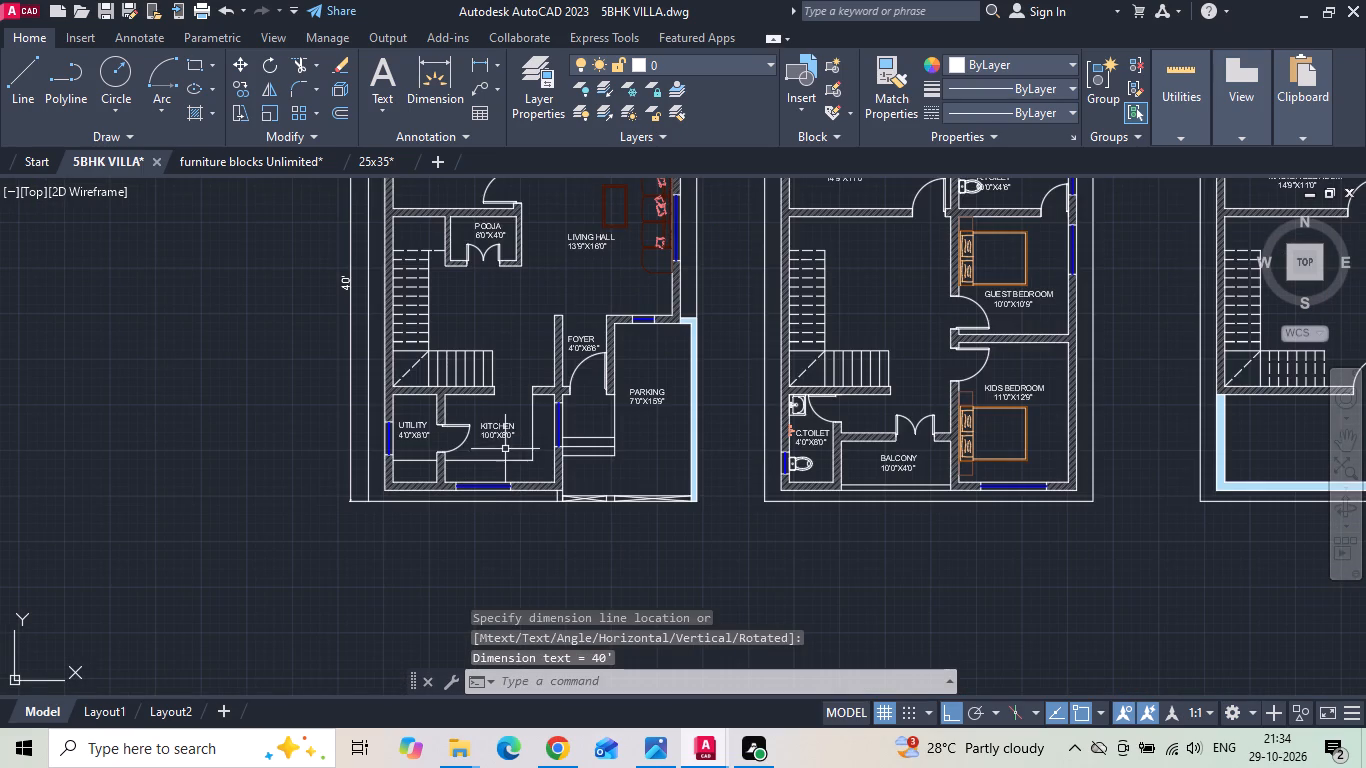
left_click(504, 435)
right_click(504, 435)
left_click(584, 388)
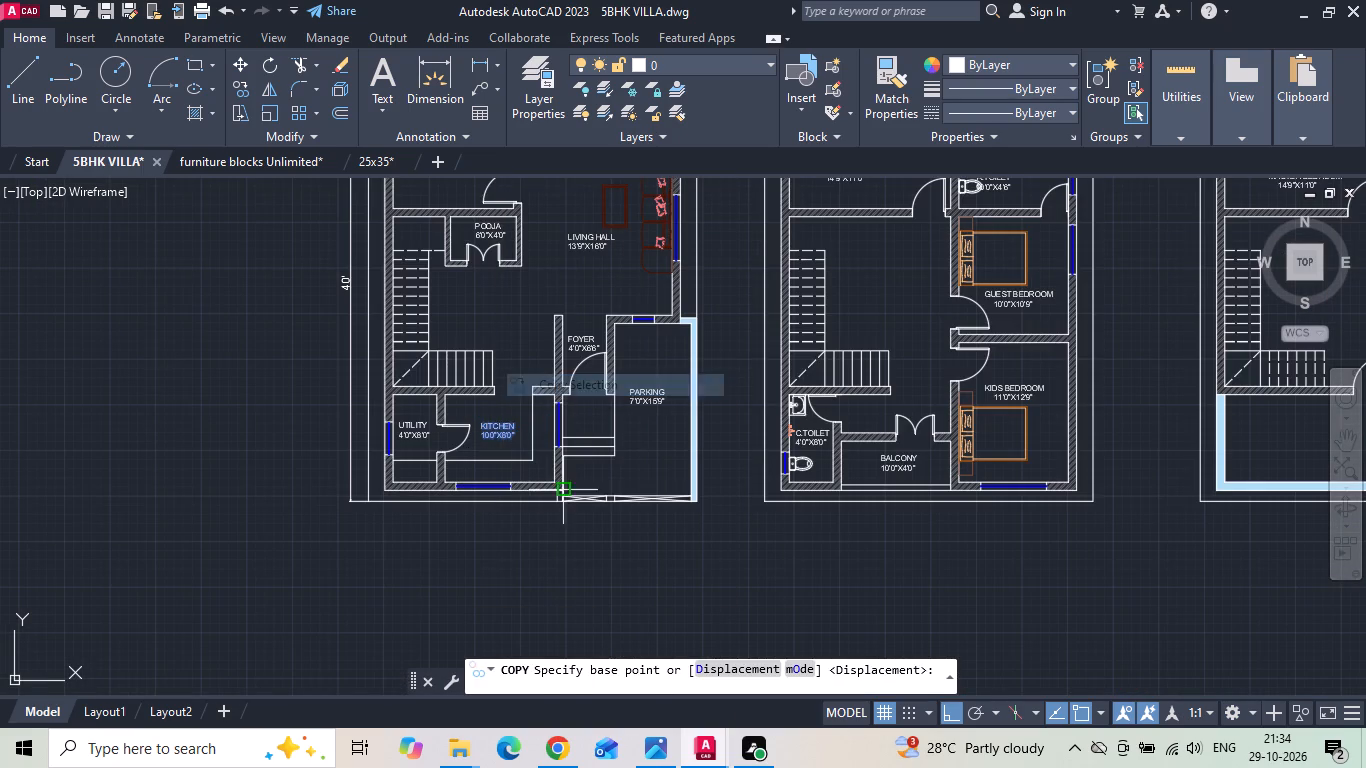
left_click_drag(541, 575, 540, 595)
middle_click_drag(532, 602, 542, 460)
left_click(553, 537)
key("Escape")
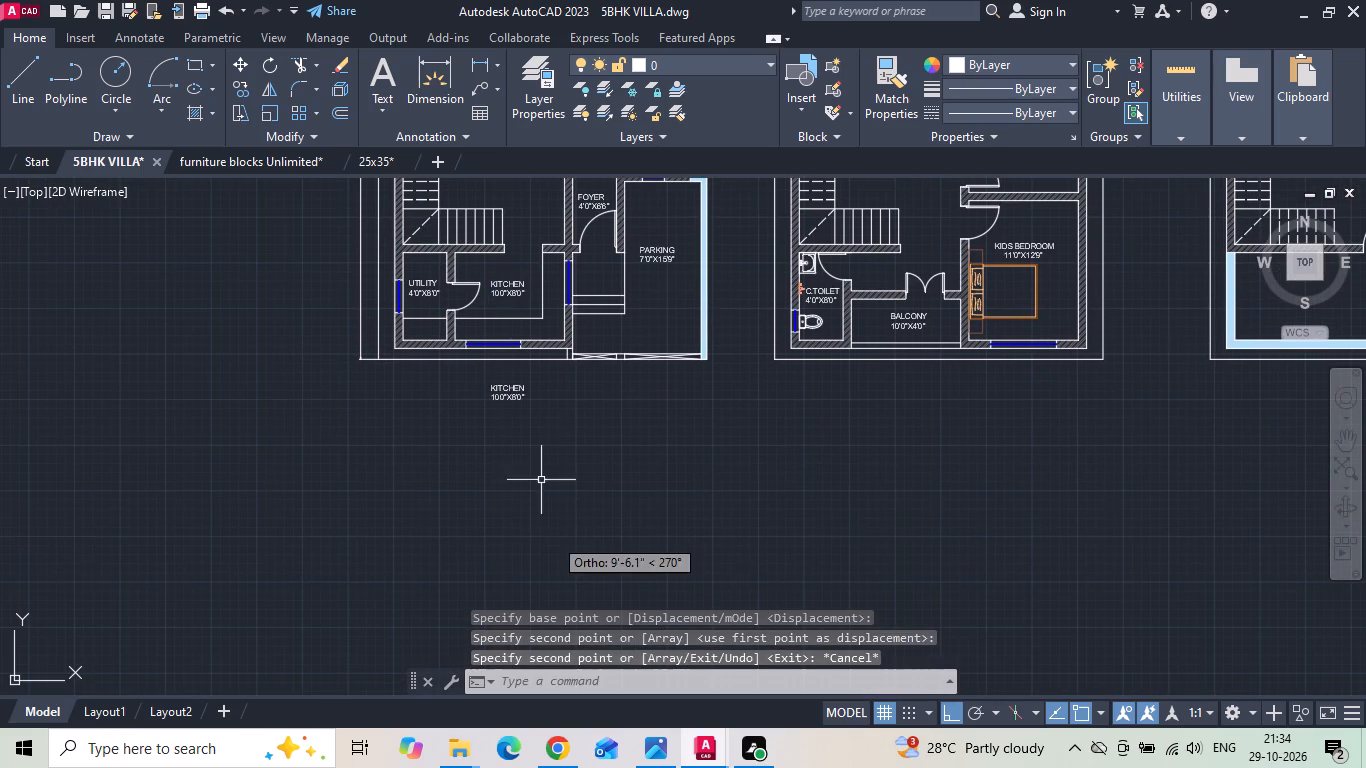
Copy a six-seat rectangular dining table block from the furniture blocks Unlimited drawing, checking the reference floor plan image for the dining layout.
middle_click_drag(509, 390, 545, 476)
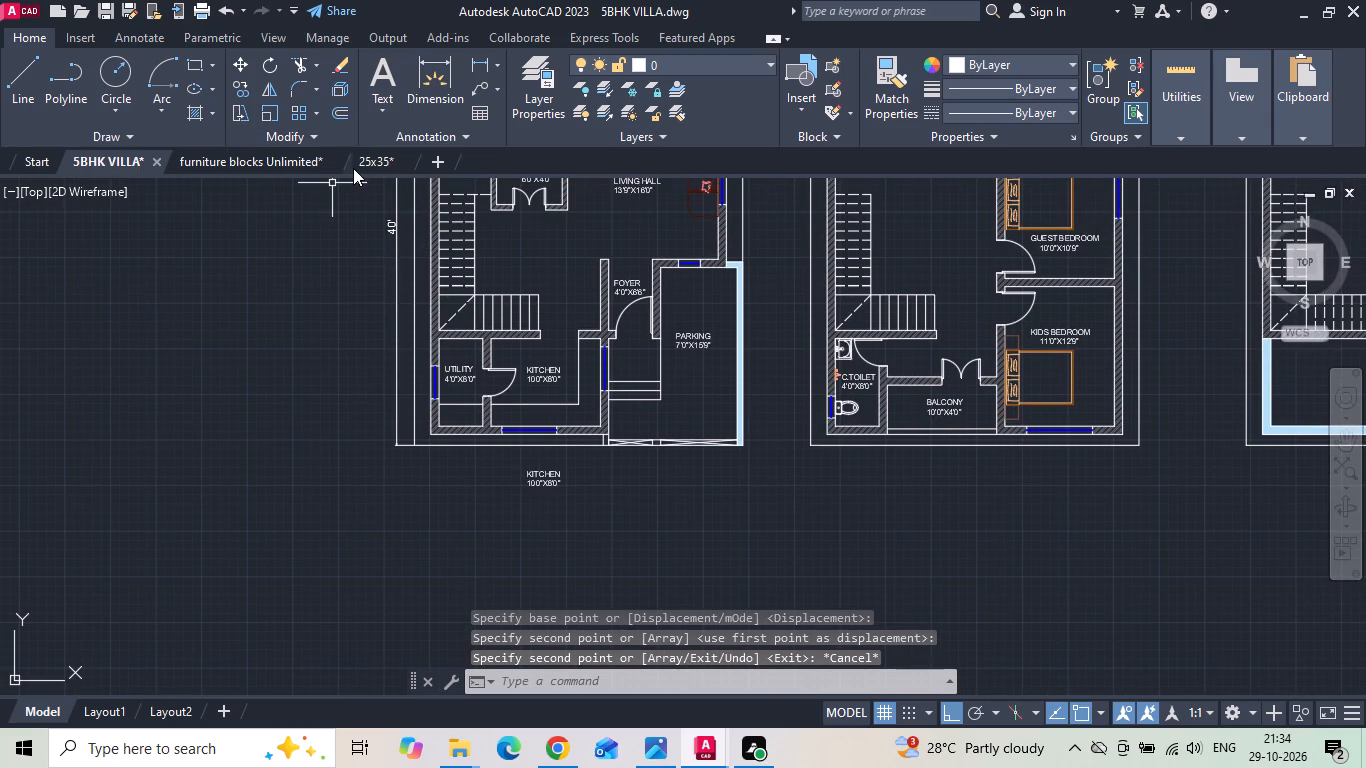
left_click(281, 158)
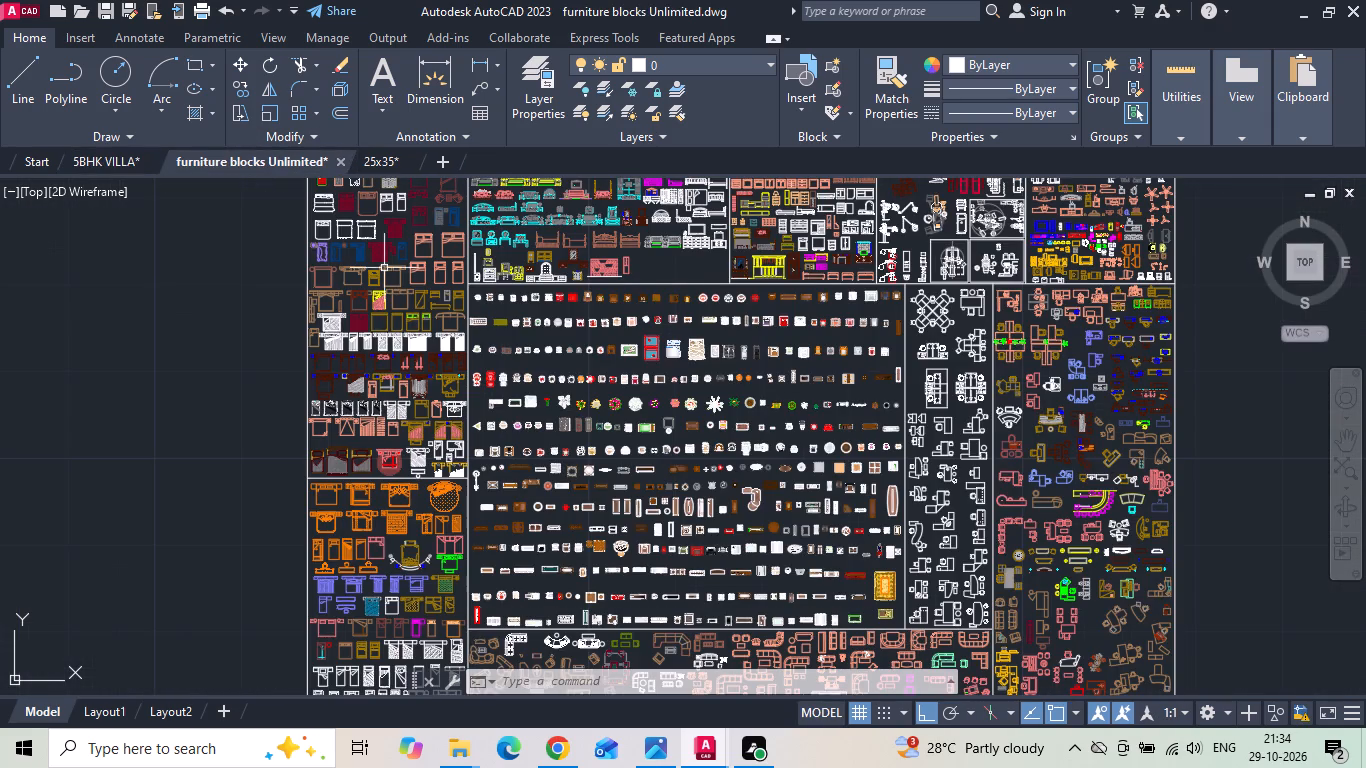
middle_click_drag(506, 338, 513, 599)
scroll(659, 296, "up", 2)
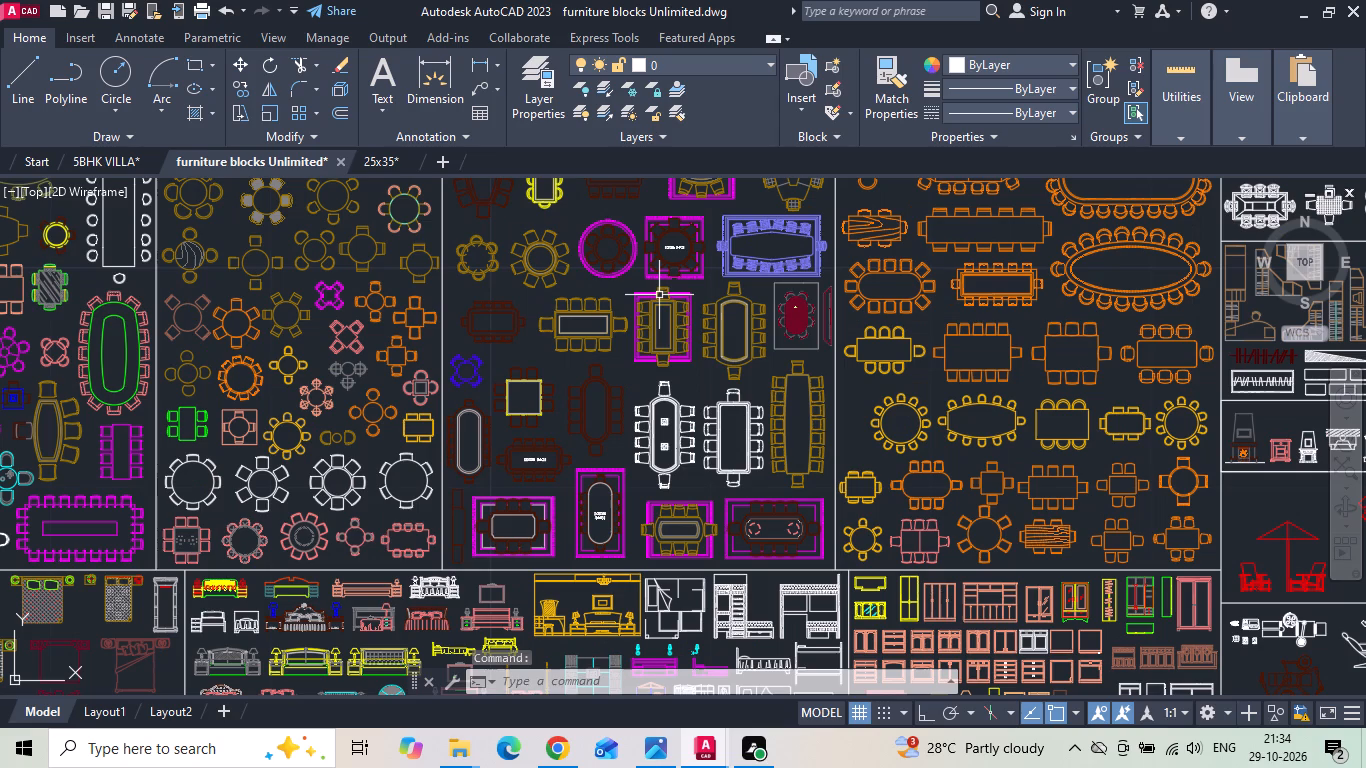
middle_click_drag(659, 294, 722, 449)
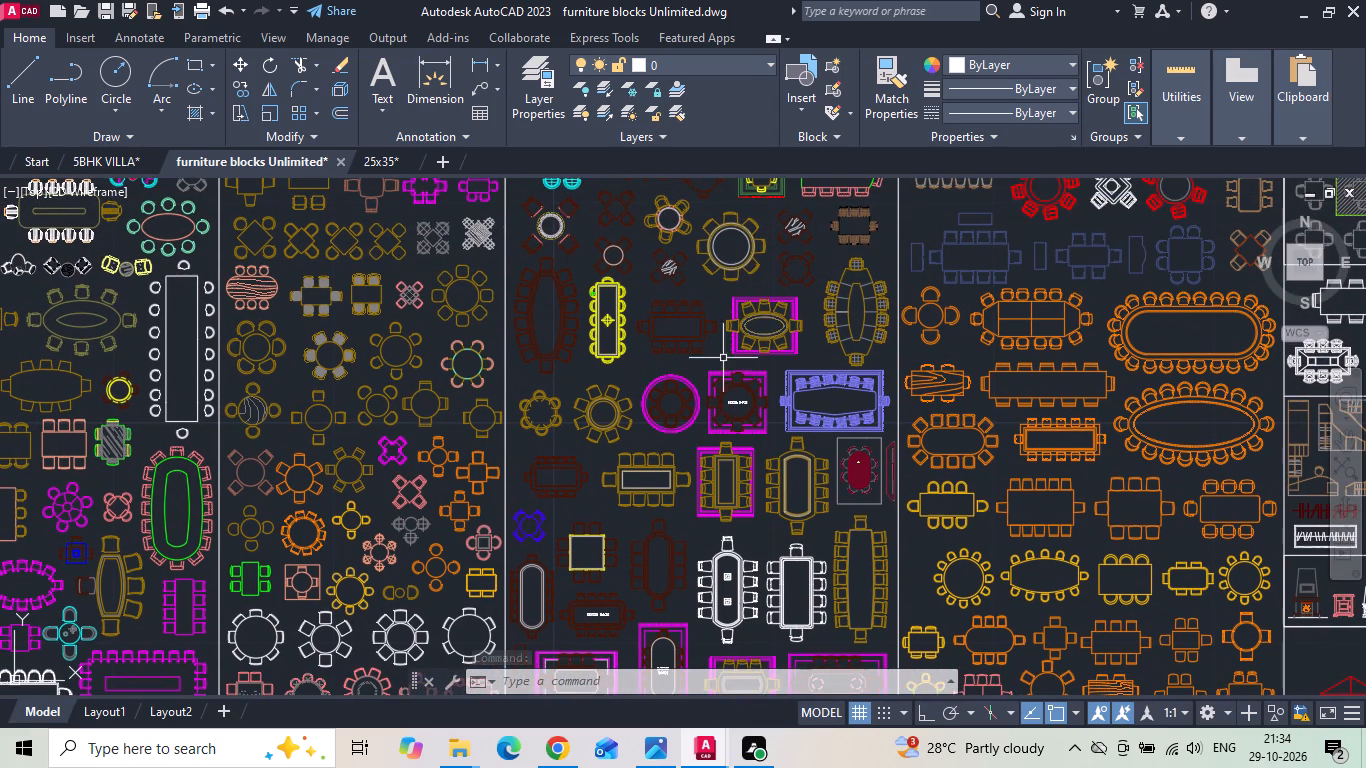
middle_click_drag(745, 240, 759, 369)
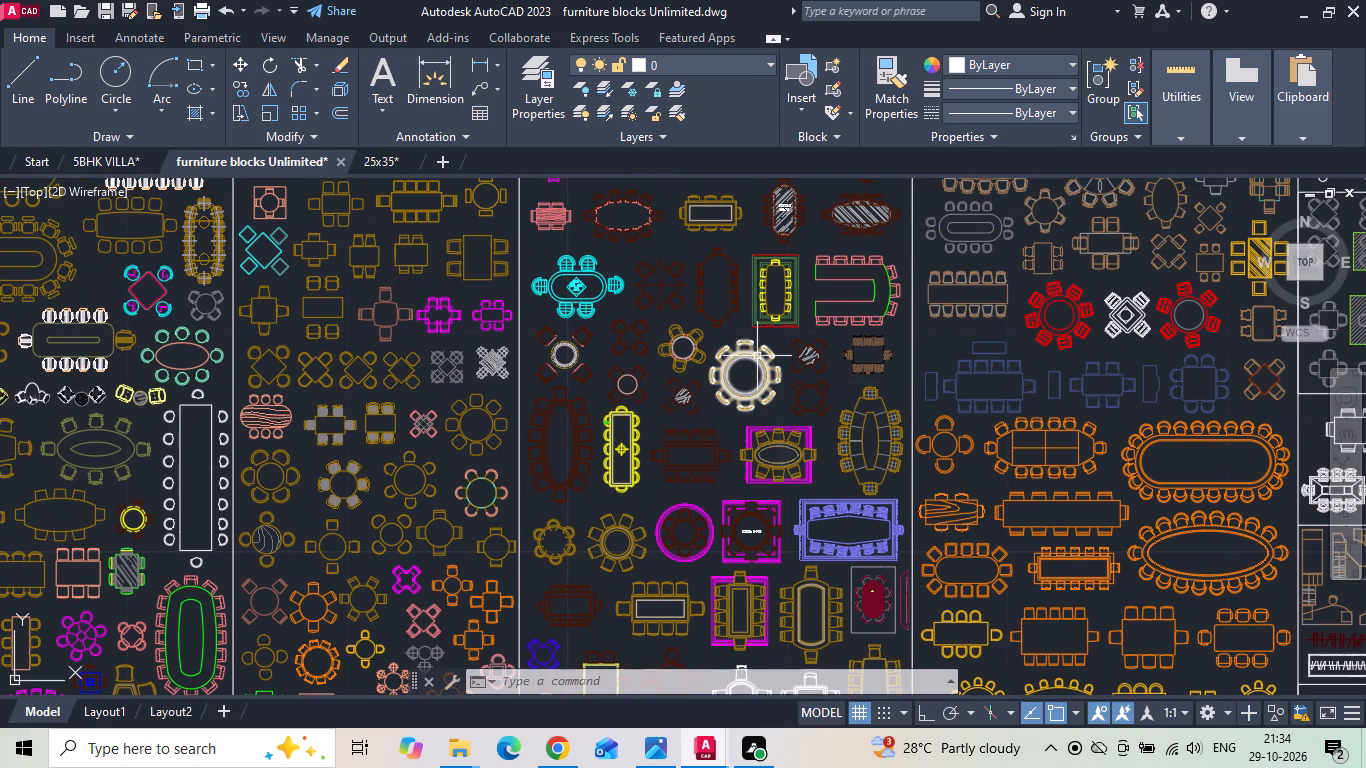
left_click(647, 734)
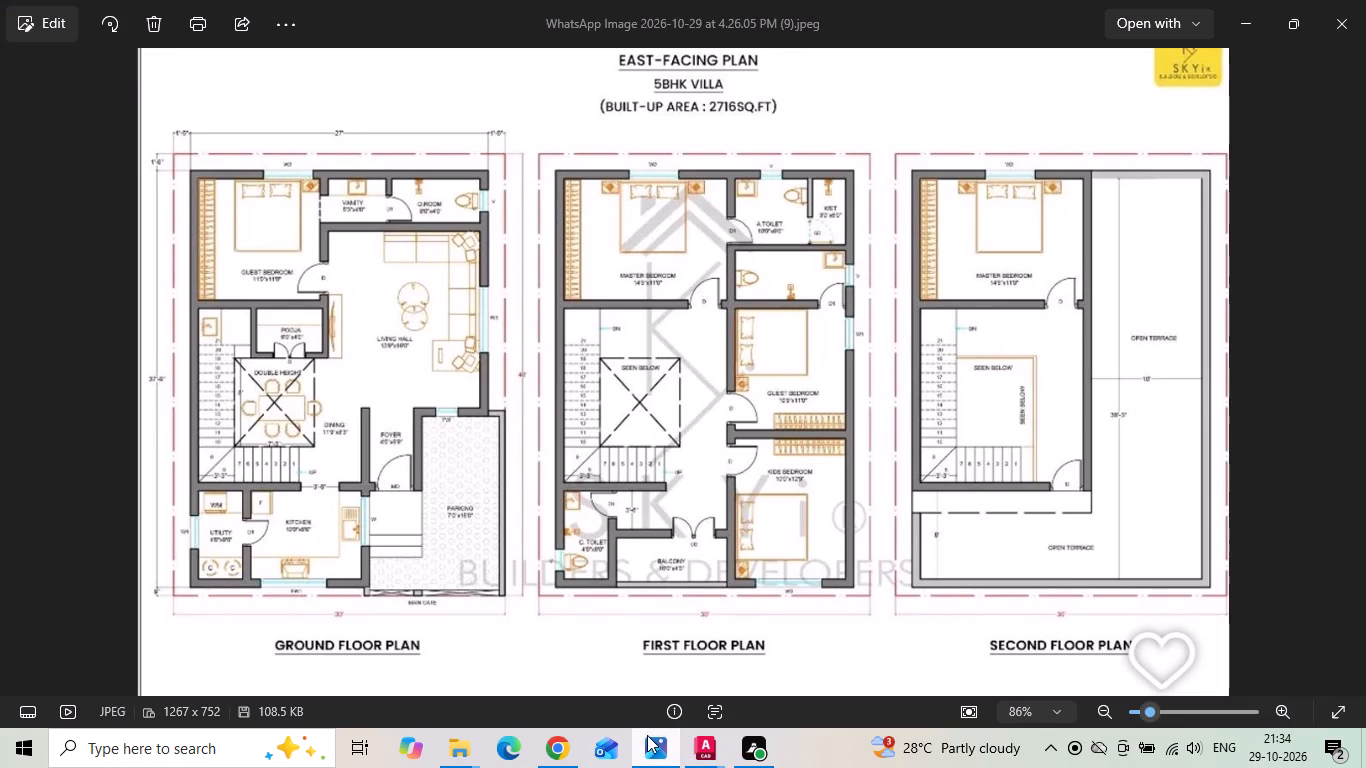
left_click(711, 751)
left_click(654, 652)
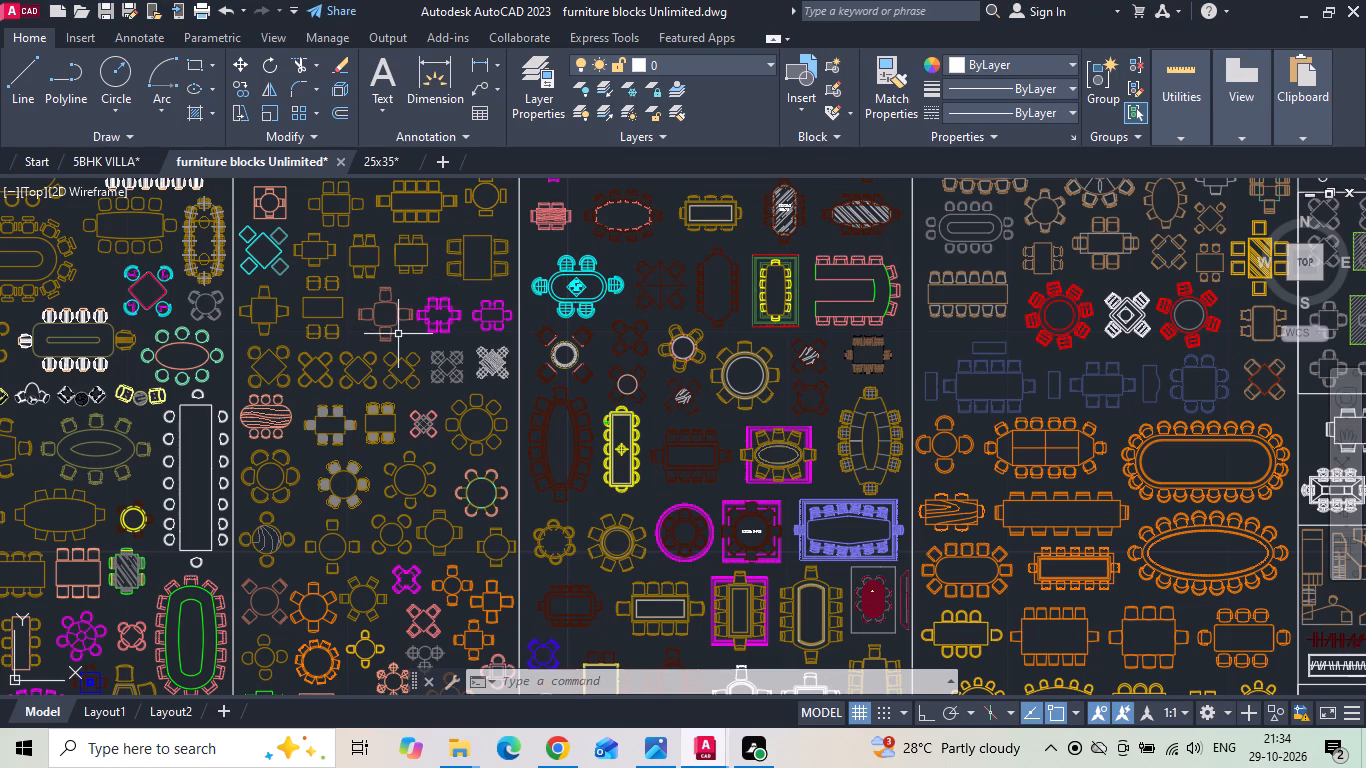
middle_click_drag(397, 334, 397, 373)
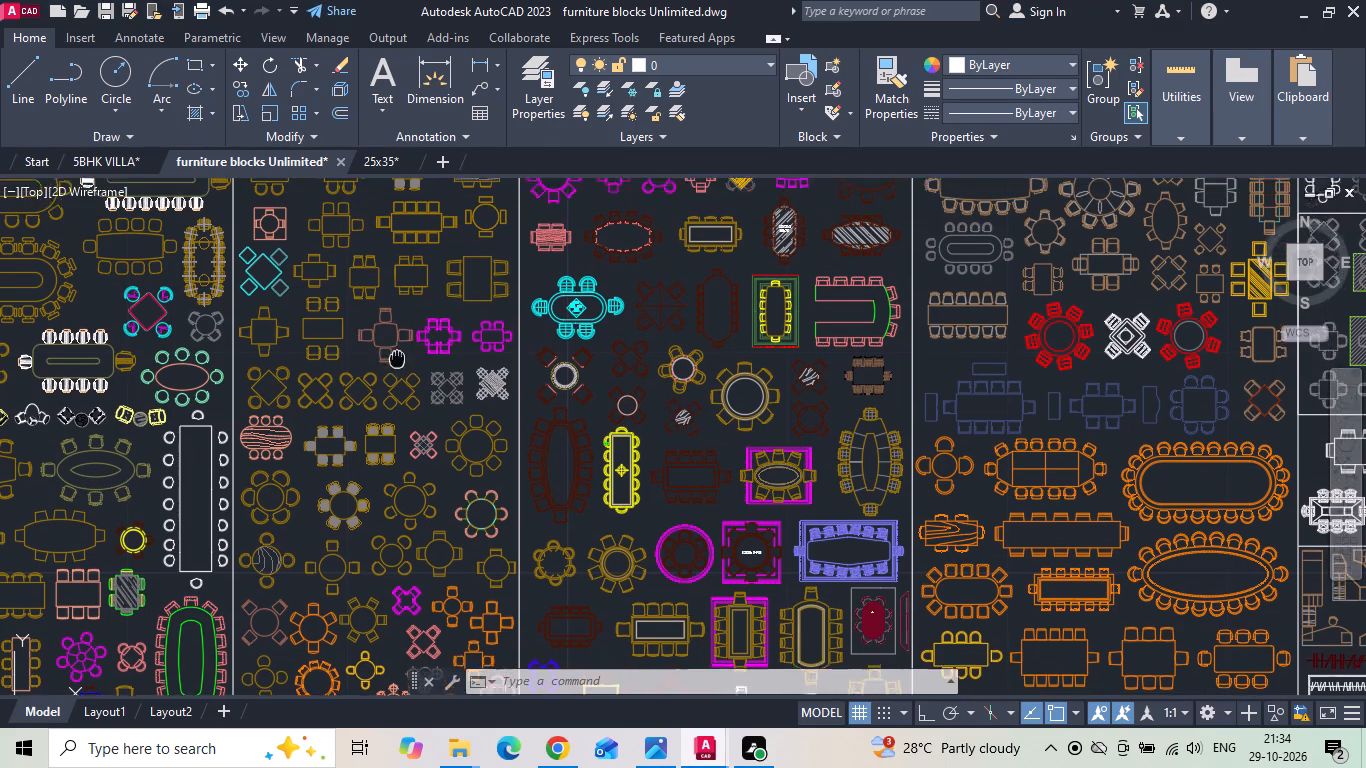
middle_click_drag(397, 373, 397, 437)
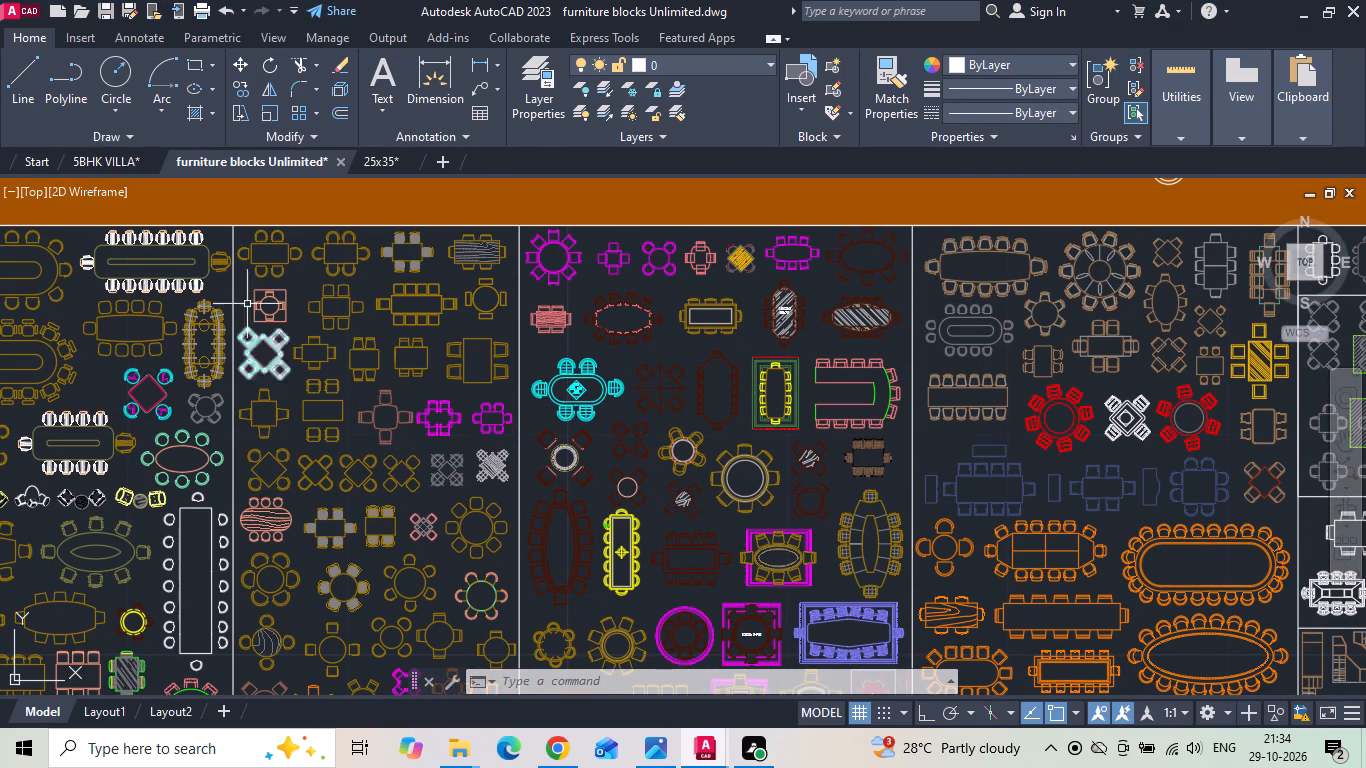
left_click(270, 264)
key("ctrl+c")
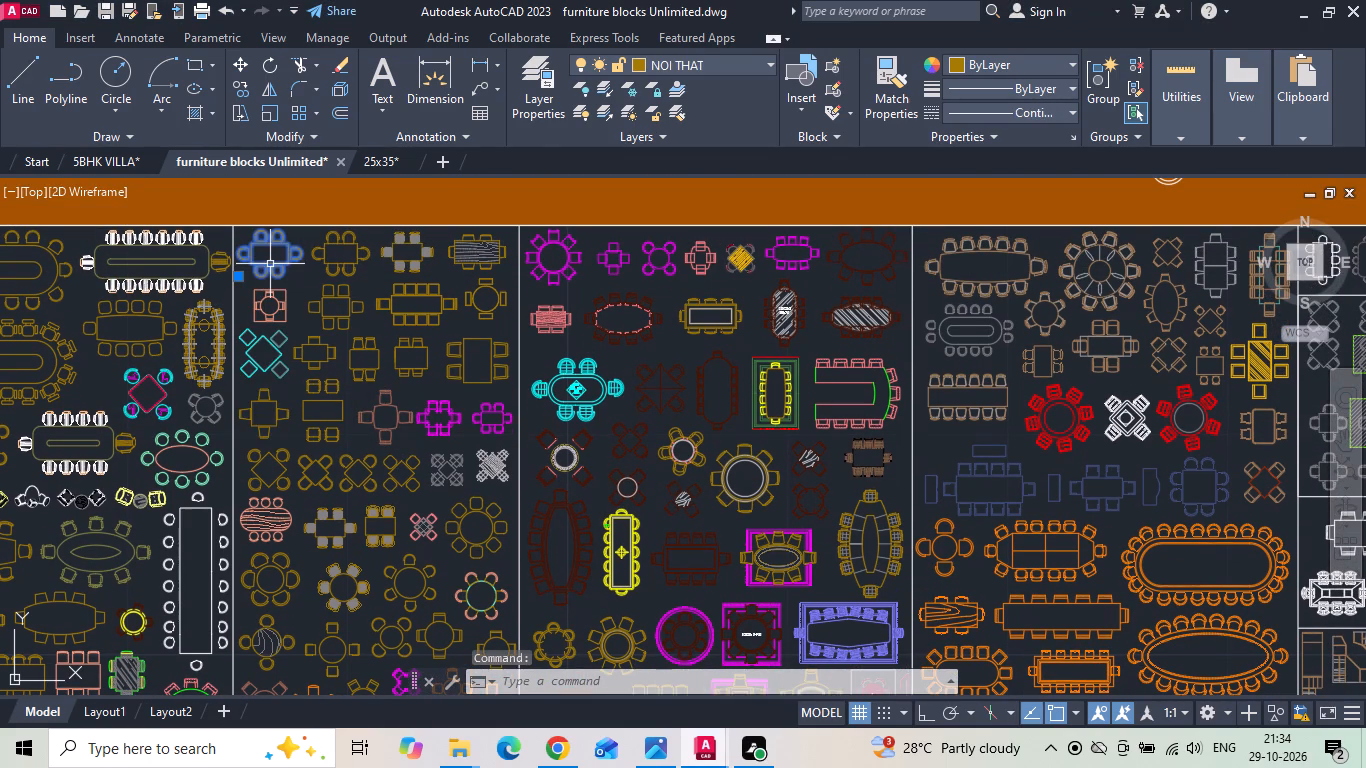
Paste the dining table block into the 5BHK VILLA drawing, in the ground floor dining area beside the staircase.
left_click(98, 155)
key("ctrl+v")
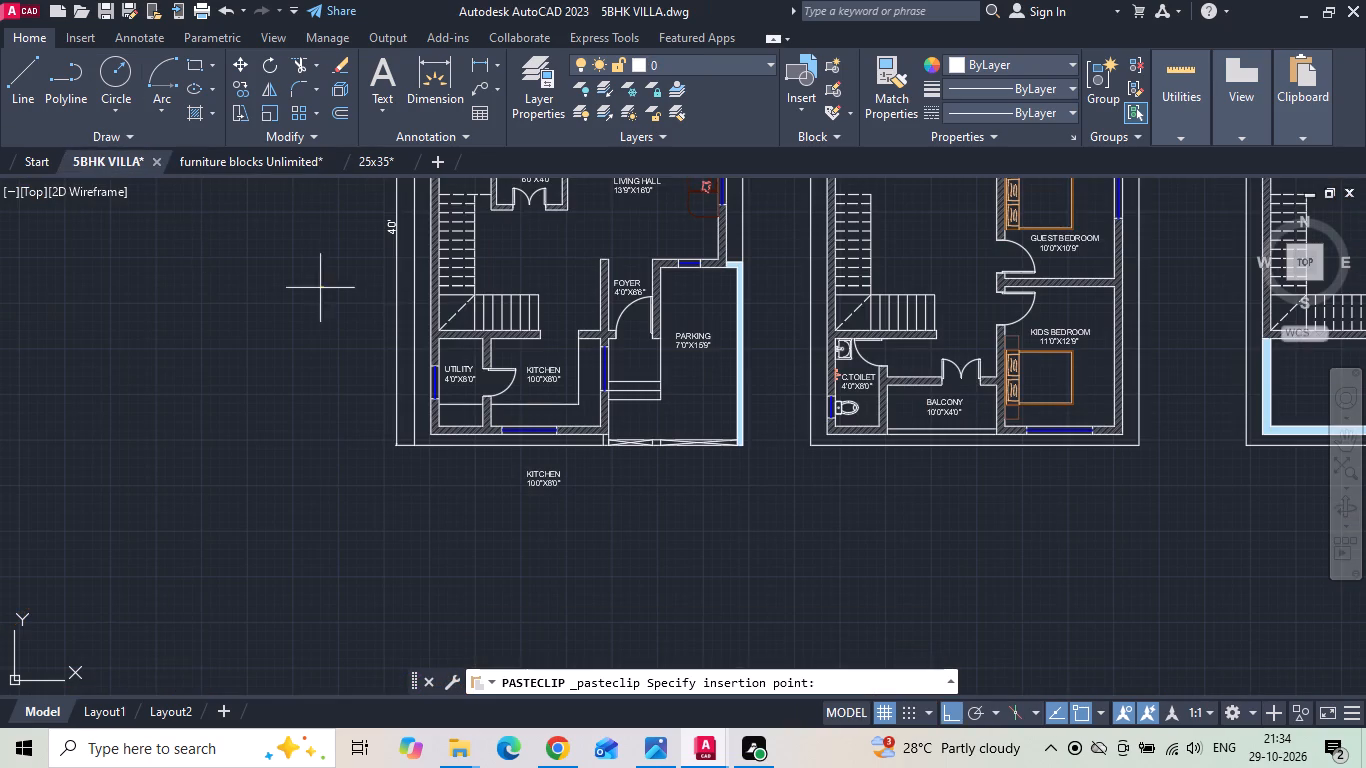
left_click(524, 258)
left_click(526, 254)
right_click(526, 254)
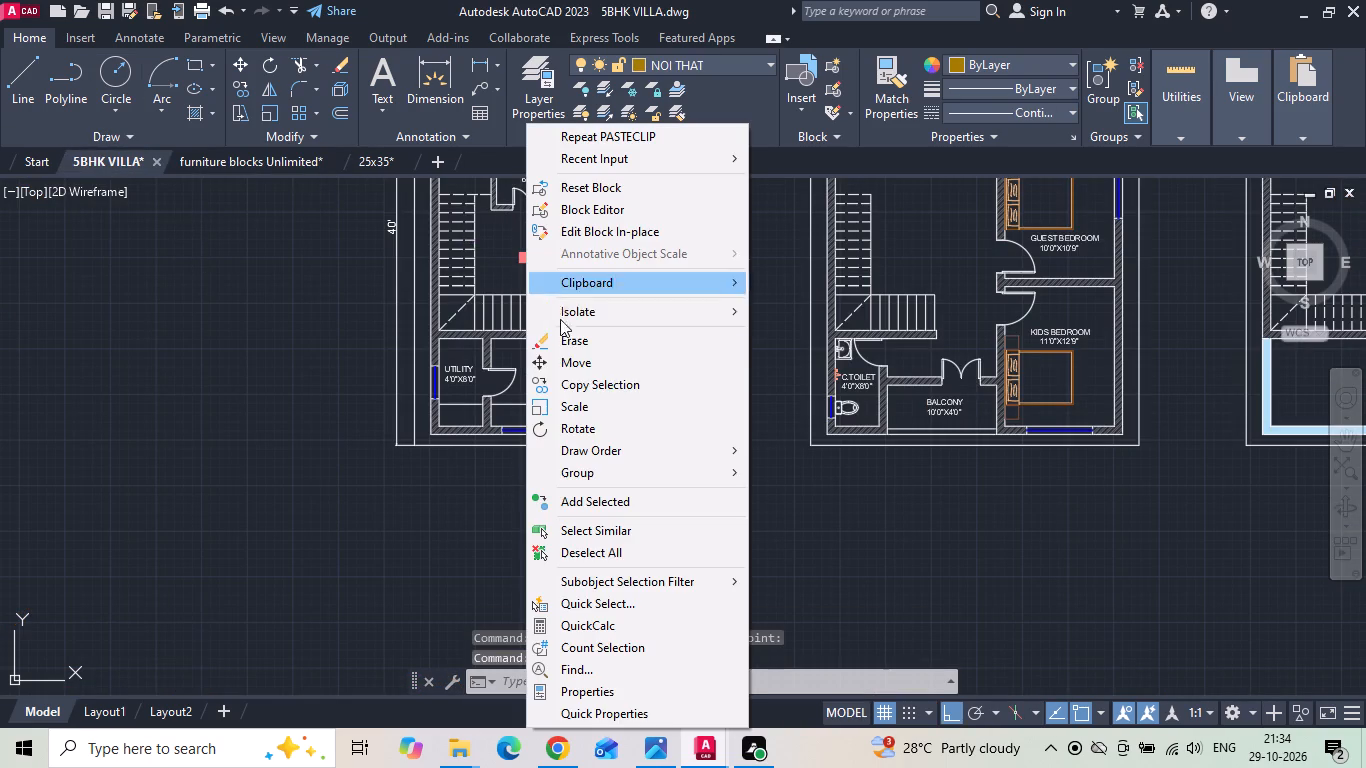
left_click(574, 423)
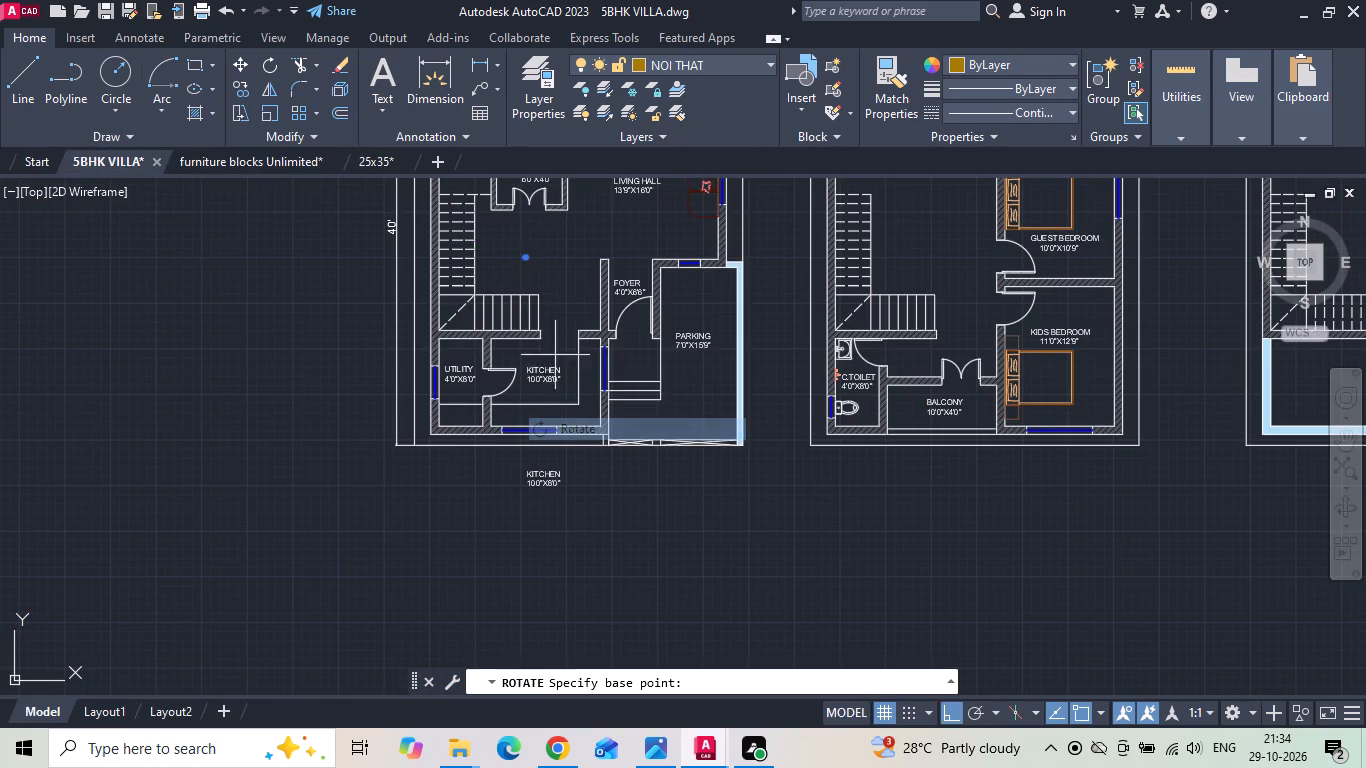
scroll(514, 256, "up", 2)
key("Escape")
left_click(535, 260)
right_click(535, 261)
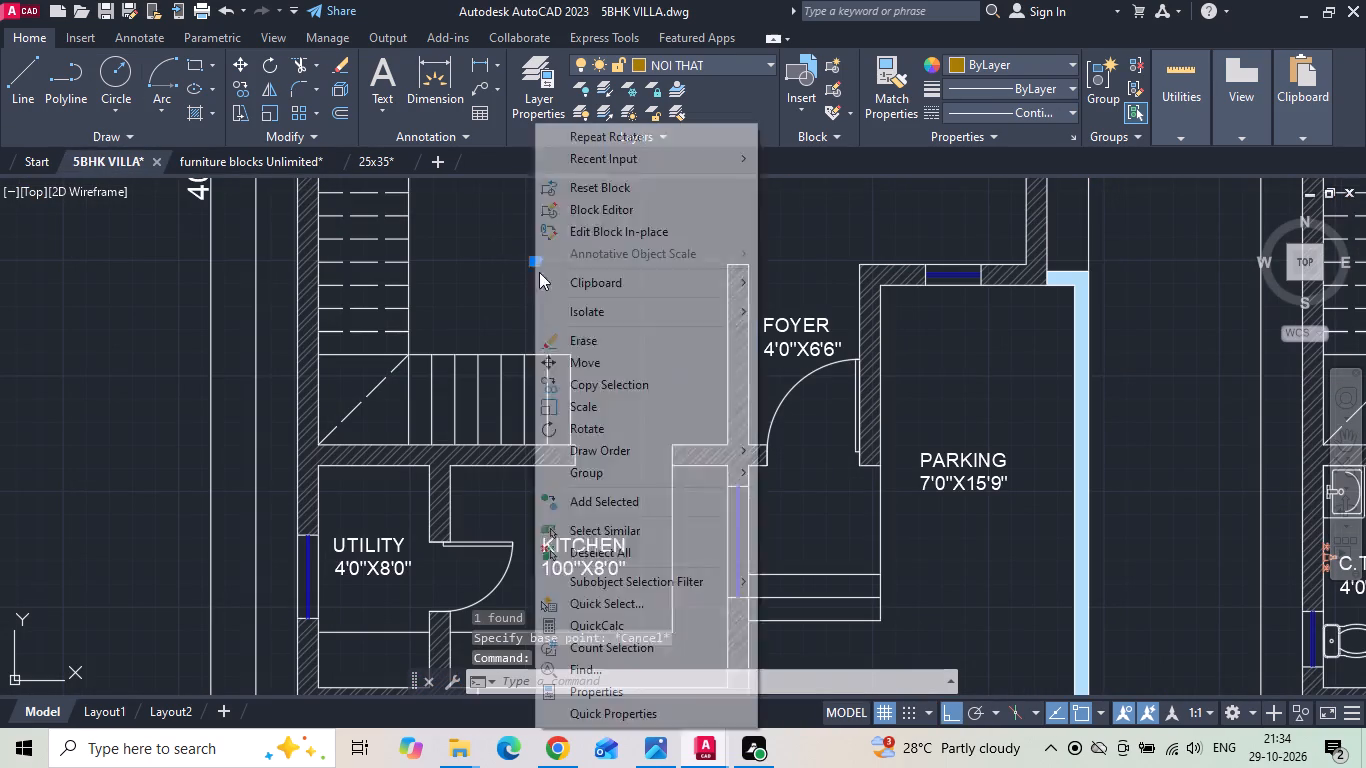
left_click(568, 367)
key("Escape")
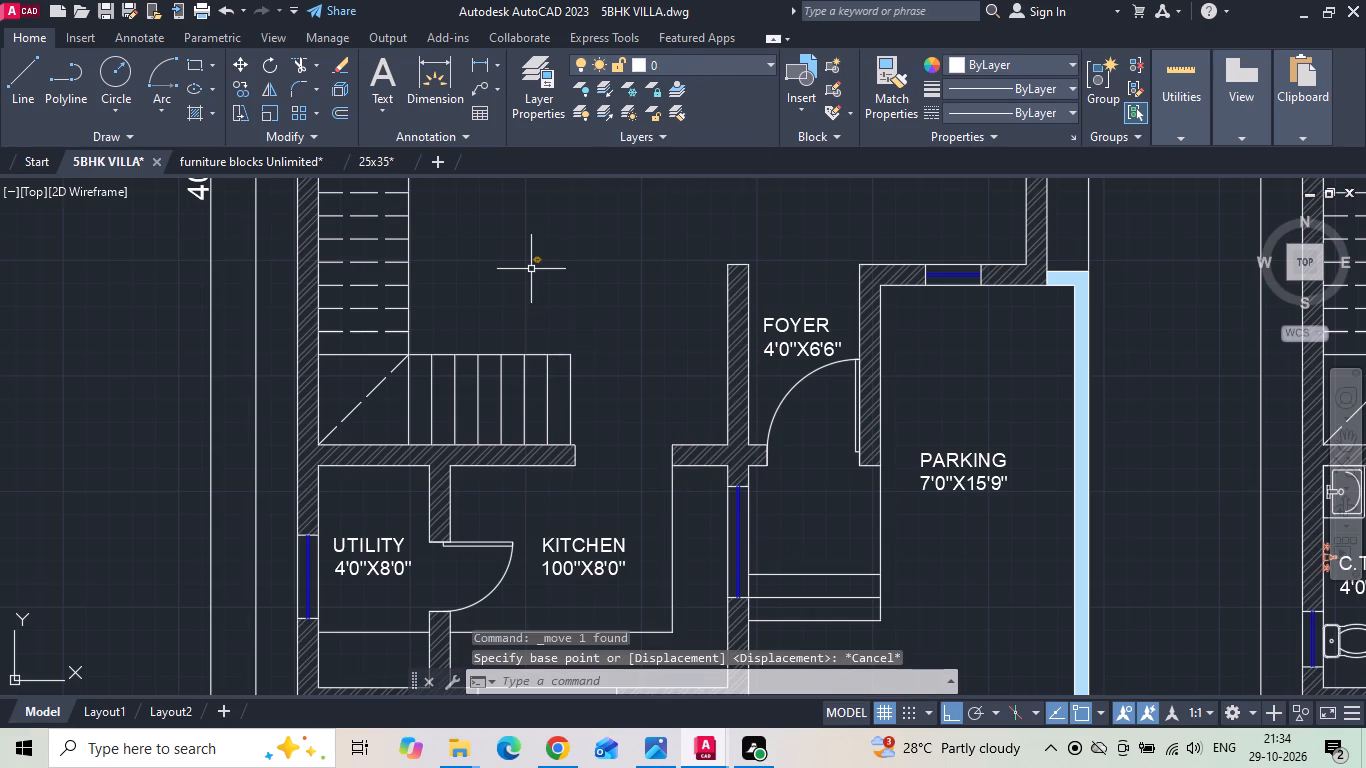
Scale the pasted dining table block by a factor of 39.3701.
left_click(531, 261)
right_click(531, 260)
left_click(584, 407)
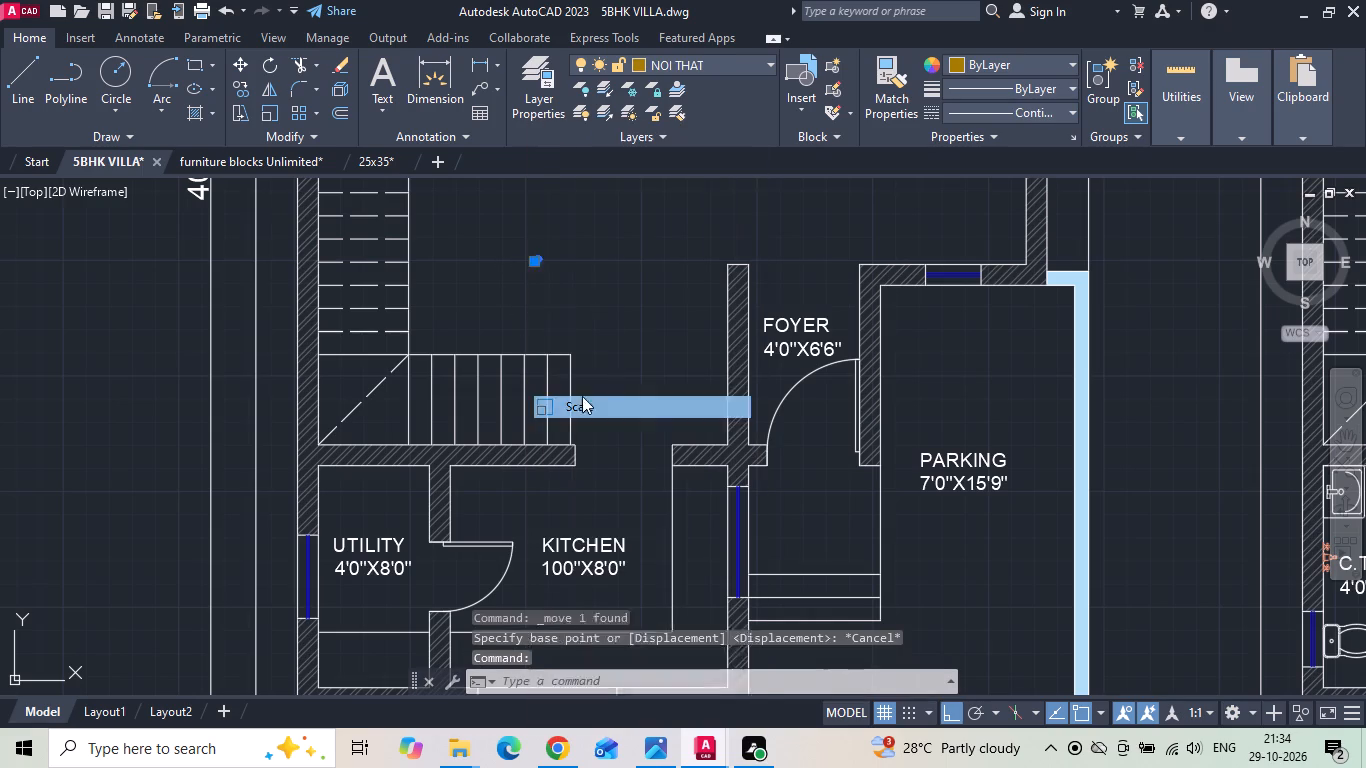
left_click(540, 260)
type("37.39")
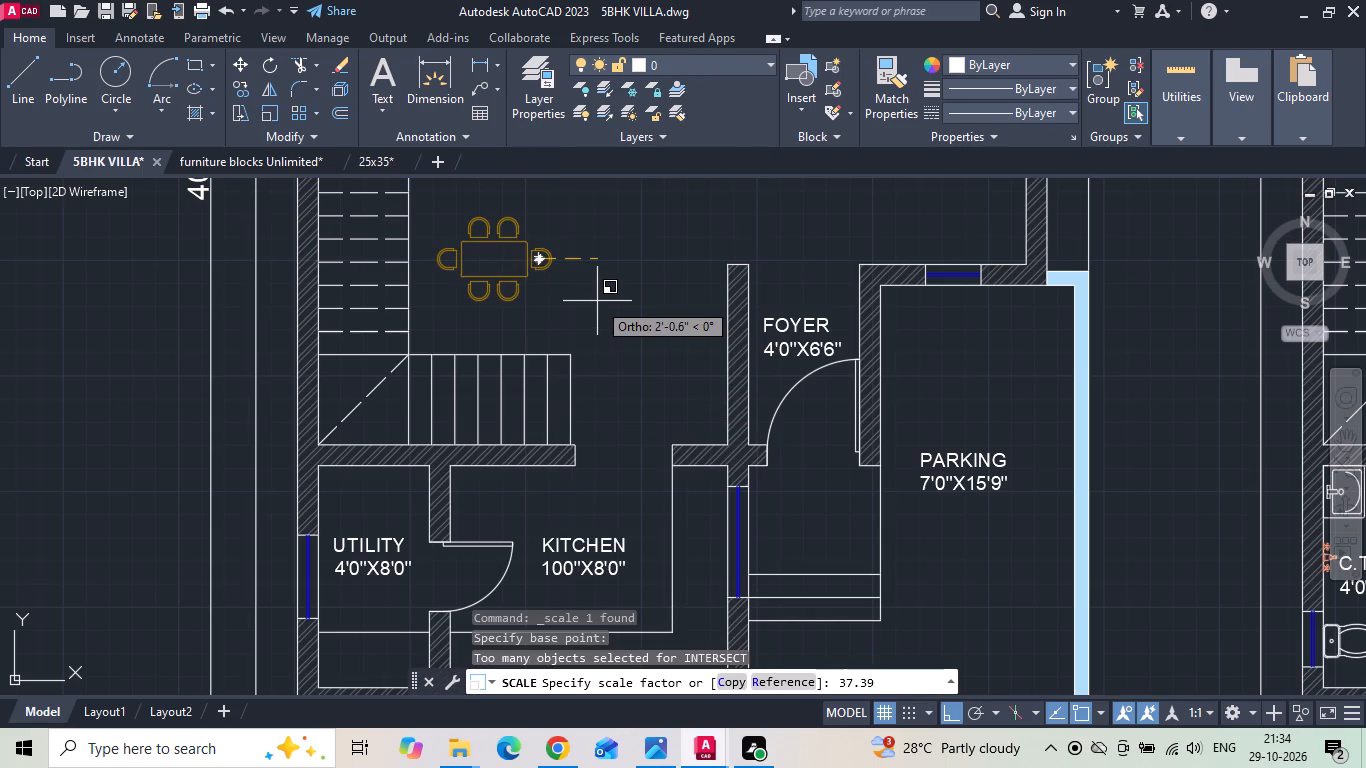
key("BackSpace")
key("BackSpace")
key("BackSpace")
key("BackSpace")
type("9.3701")
key("Return")
Move the dining table horizontally off the staircase treads into the open dining area above the kitchen.
scroll(554, 269, "down", 1)
left_click(553, 258)
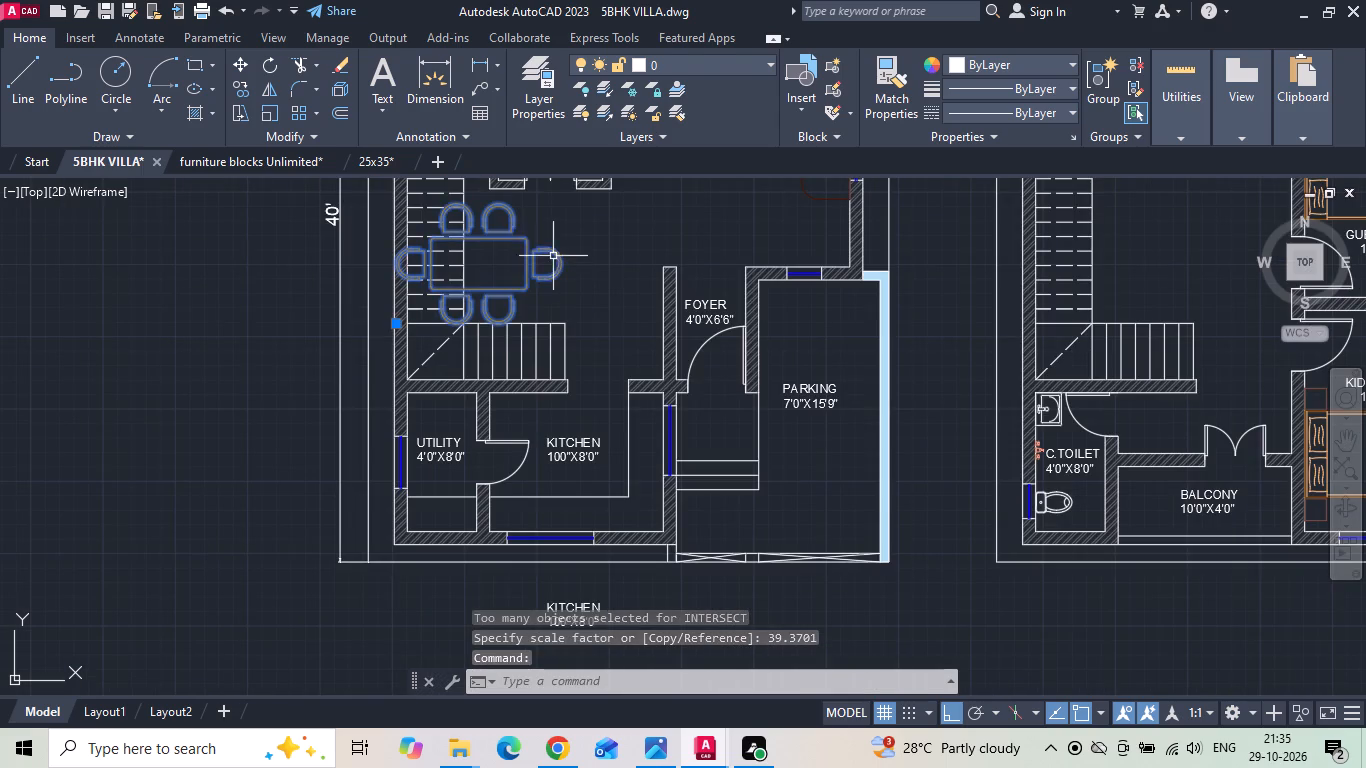
right_click(535, 231)
left_click(587, 361)
left_click(541, 262)
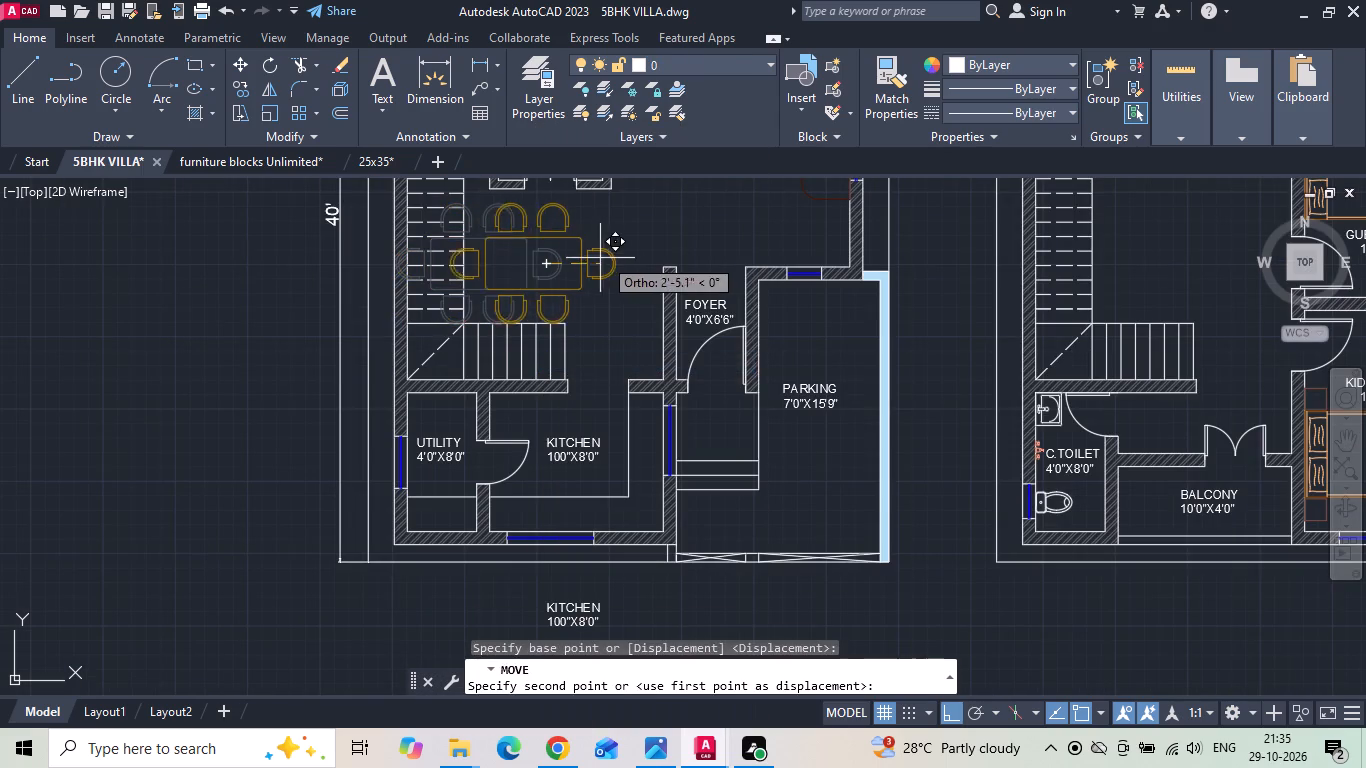
left_click(639, 252)
key("Escape")
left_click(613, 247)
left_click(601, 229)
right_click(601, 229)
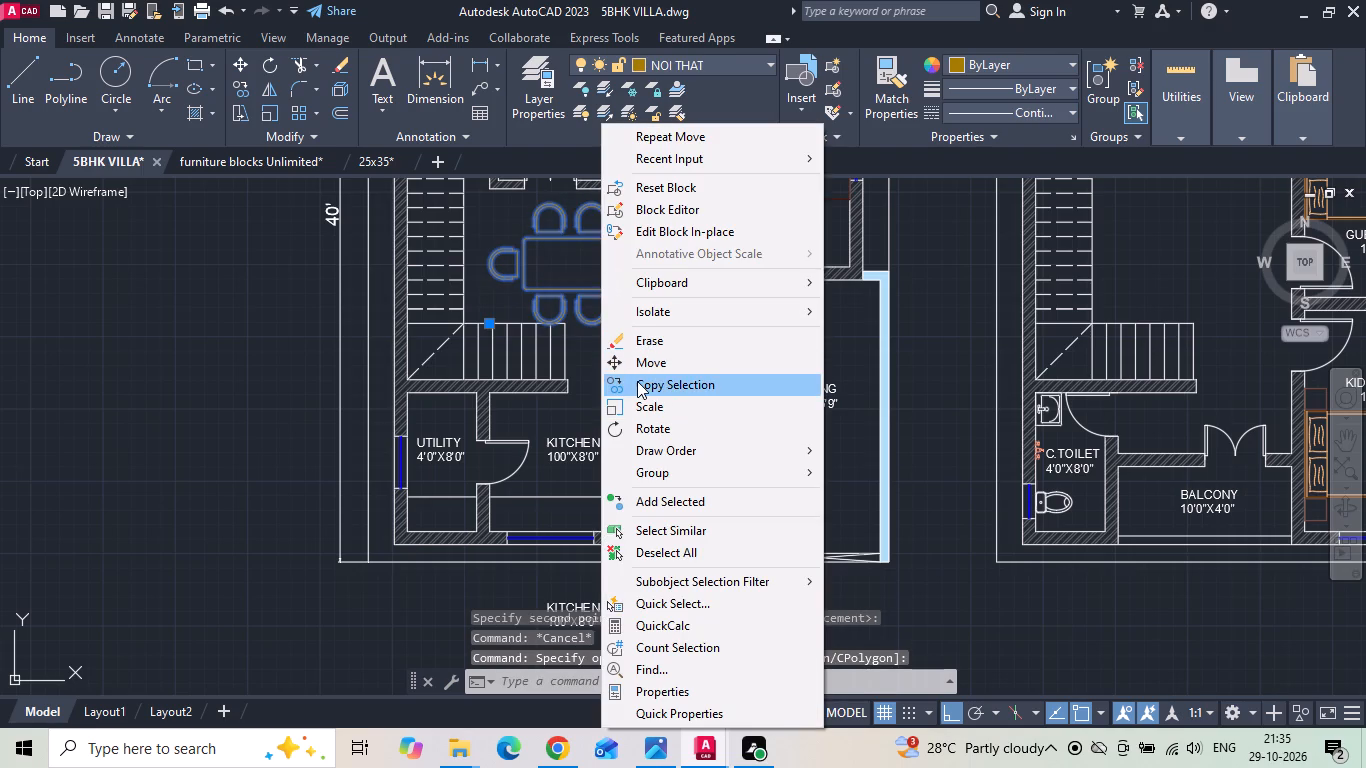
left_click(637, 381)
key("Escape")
Scale the dining table down about its centre to roughly two thirds of its size and save the drawing.
left_click(609, 295)
left_click(598, 269)
right_click(598, 269)
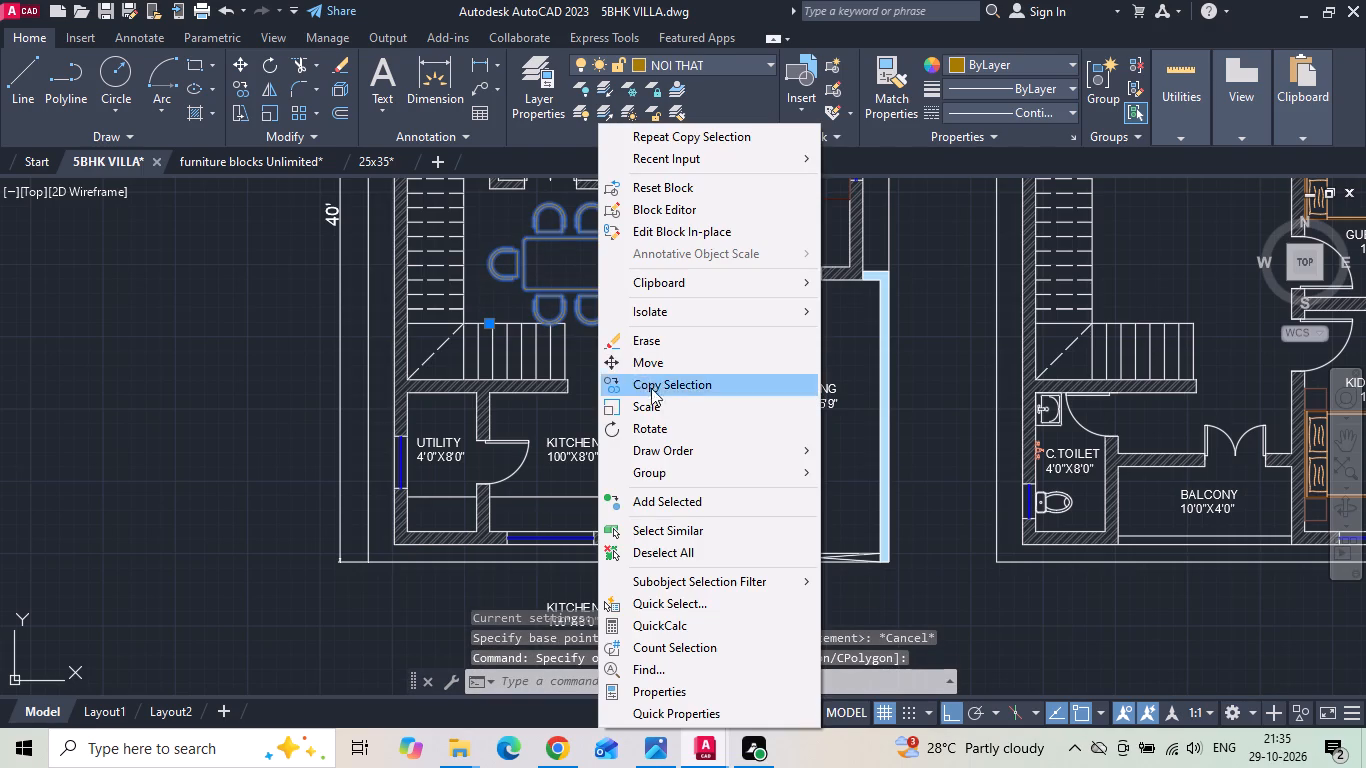
left_click_drag(652, 413, 651, 404)
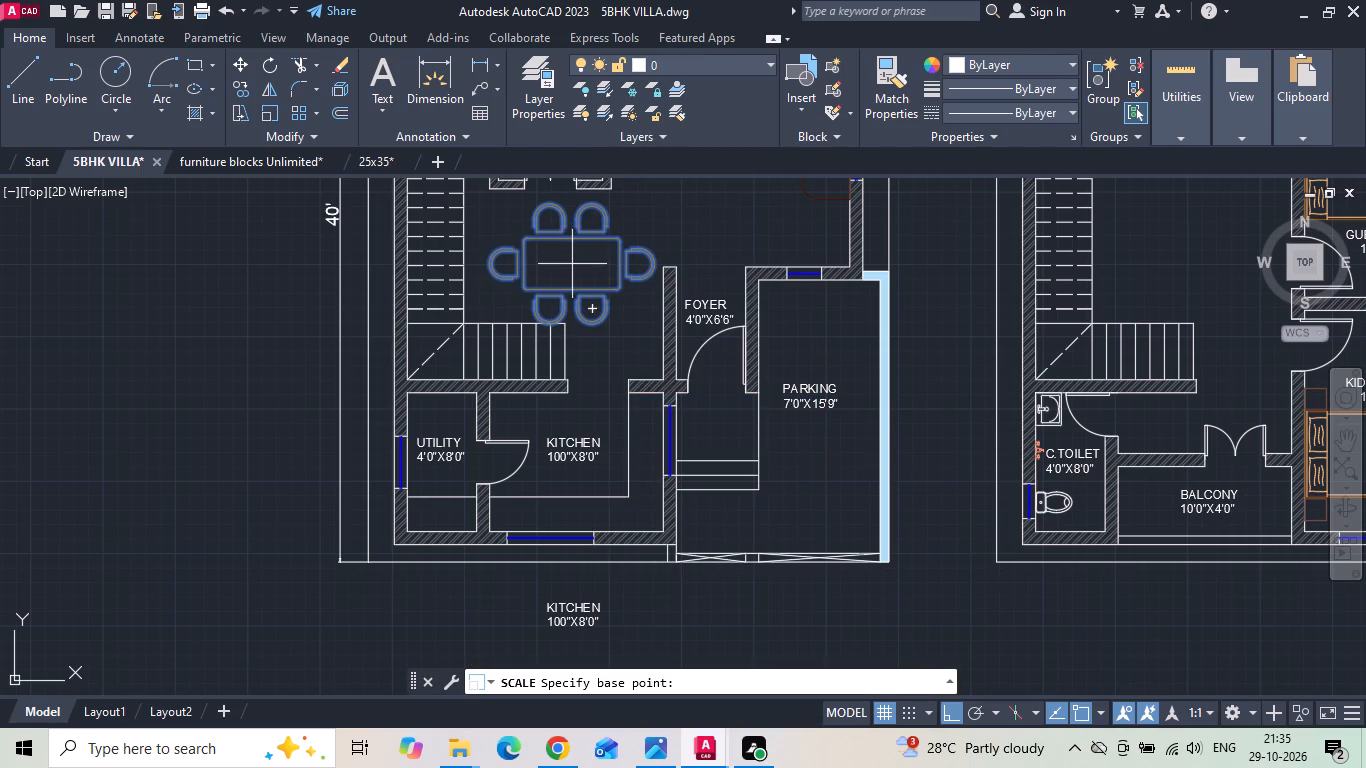
left_click(572, 264)
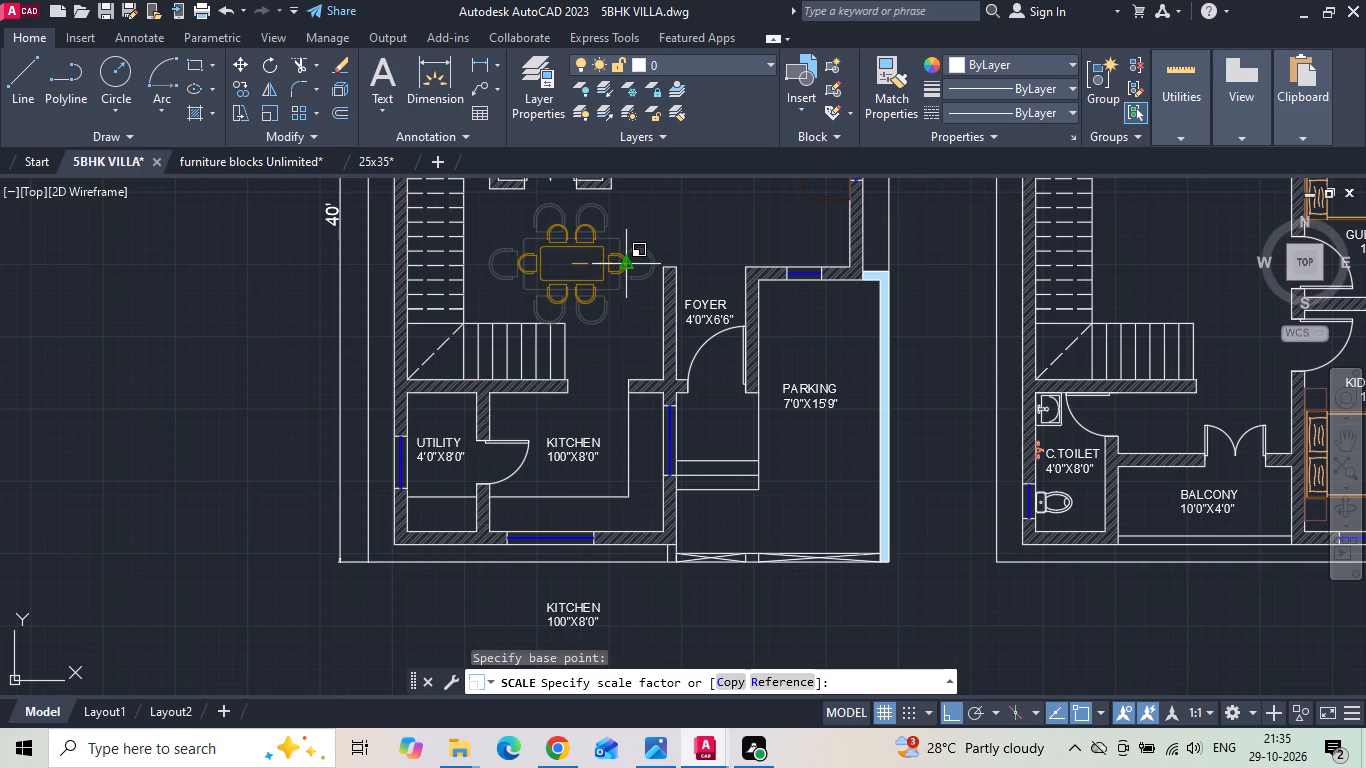
left_click(630, 264)
key("ctrl+s")
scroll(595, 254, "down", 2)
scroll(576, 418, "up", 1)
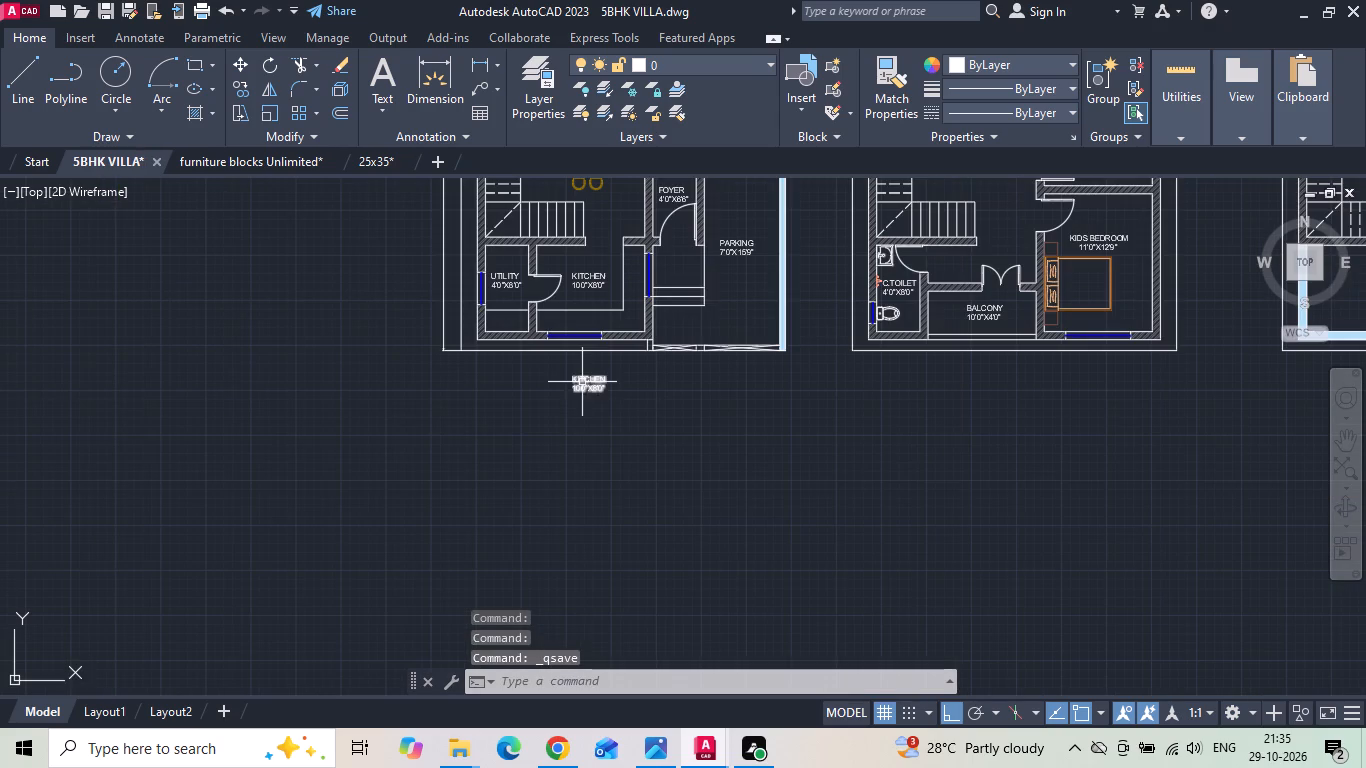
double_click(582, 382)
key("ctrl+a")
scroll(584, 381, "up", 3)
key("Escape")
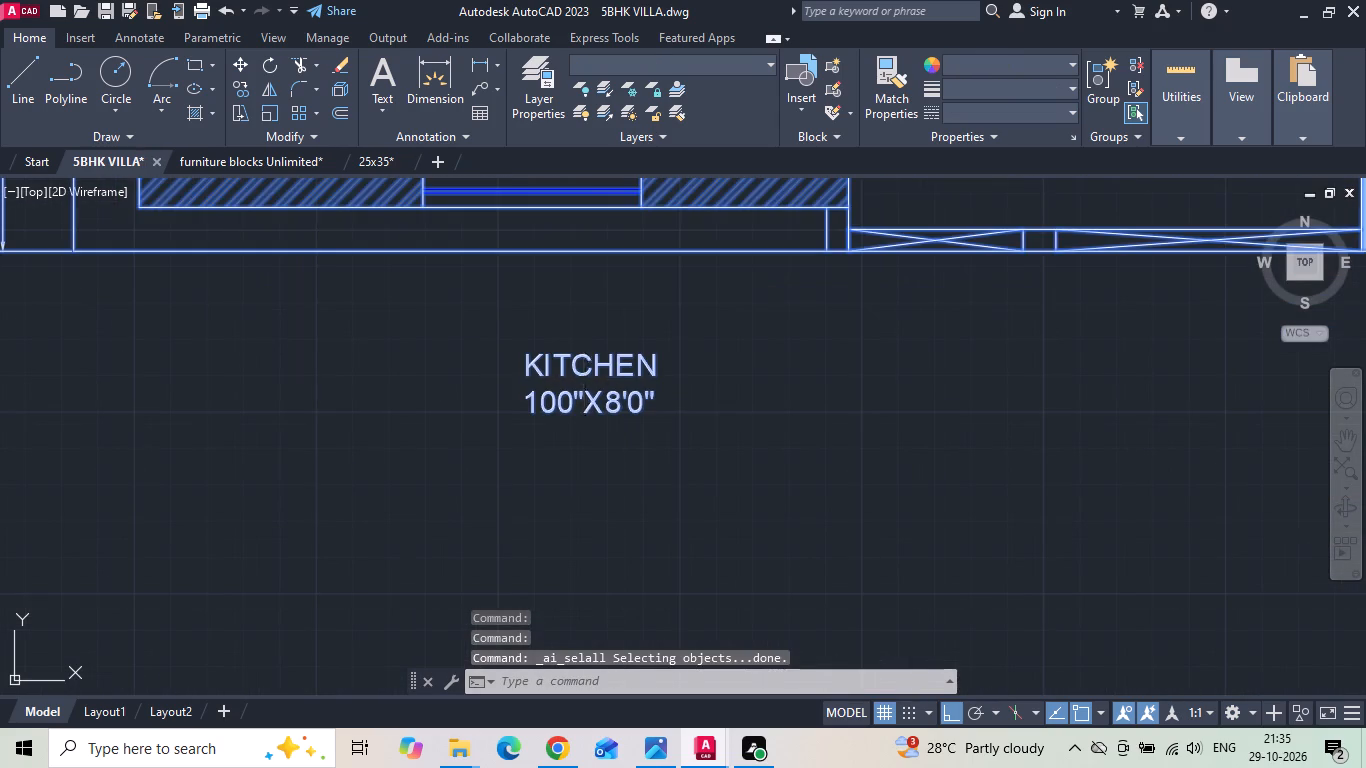
Replace the copied KITCHEN label below the ground floor plan with the text GROUND FLOOR PLAN at 1' height.
double_click(587, 375)
key("ctrl+a")
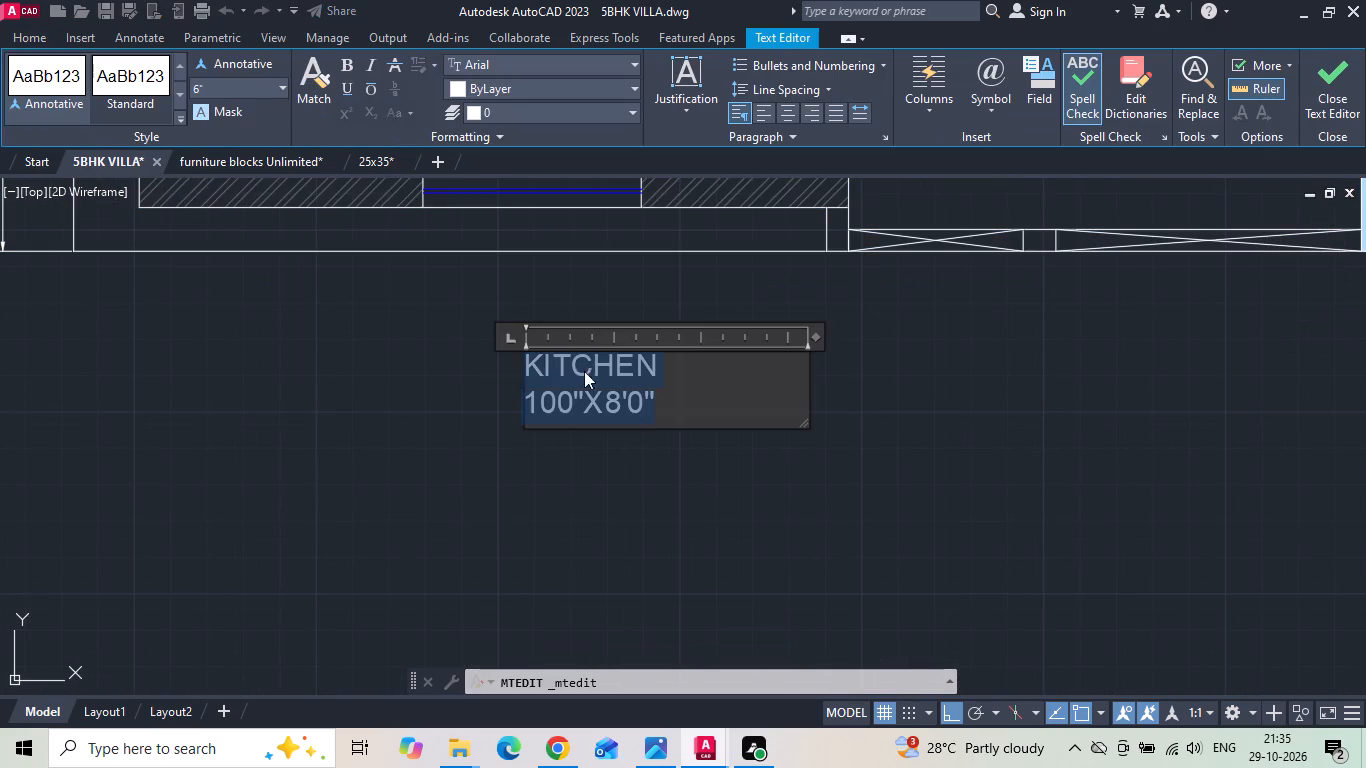
left_click(261, 101)
left_click(260, 88)
type("1'")
key("Return")
key("BackSpace")
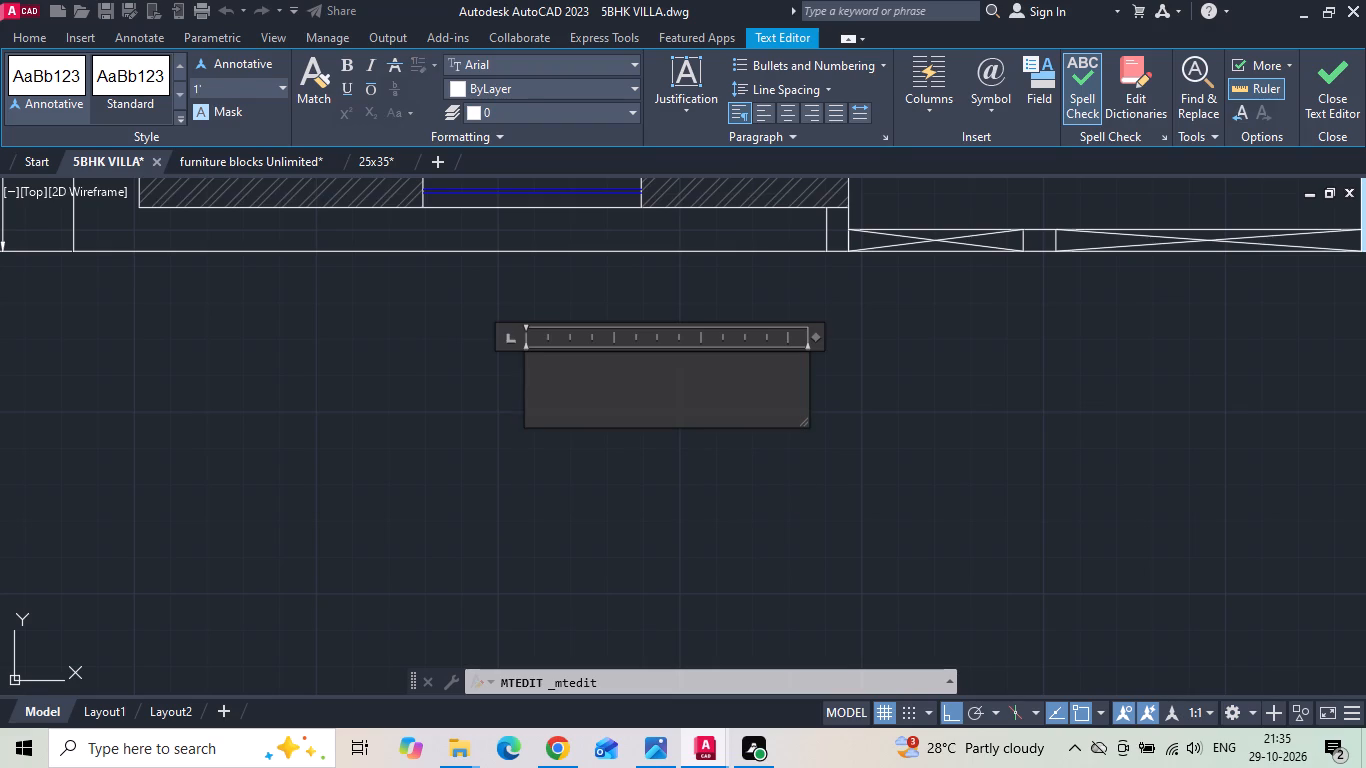
type("GROUND FLOOR")
key("space")
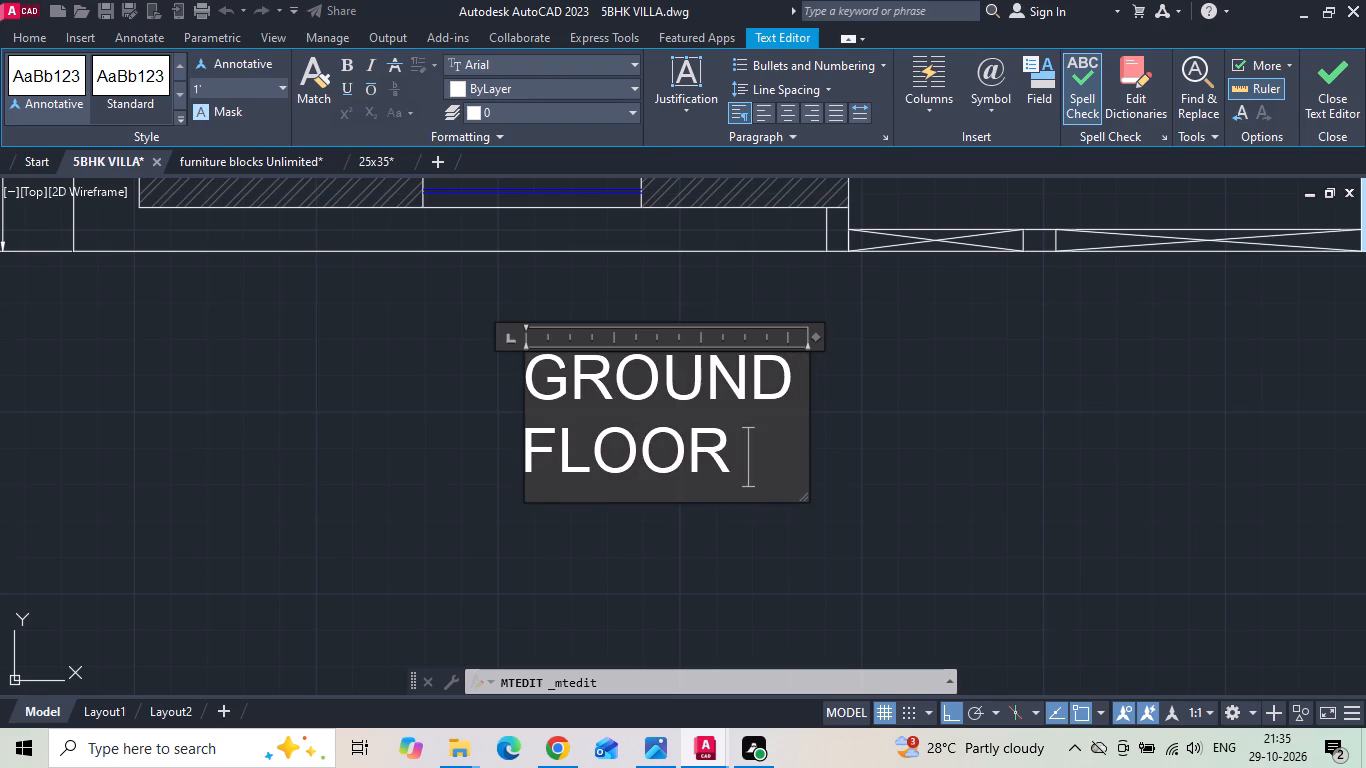
type("PLAN")
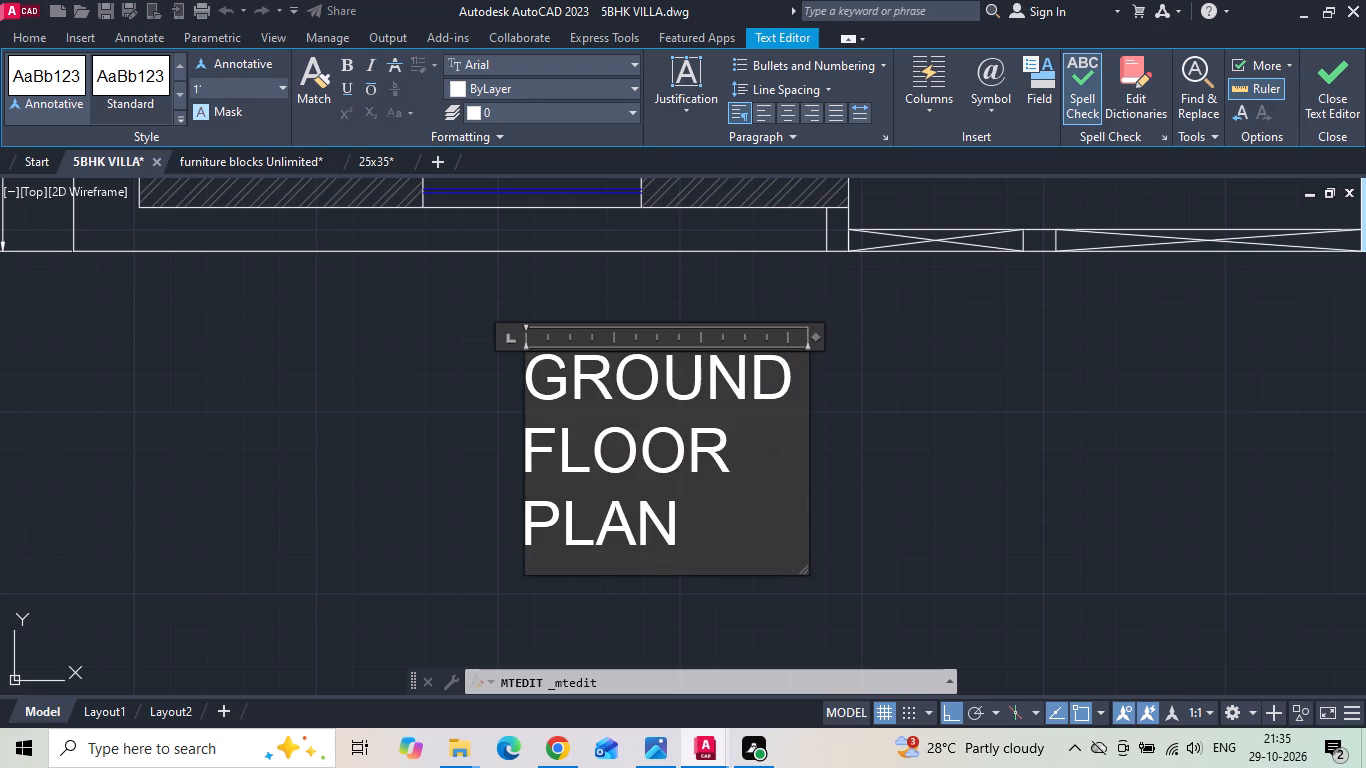
Widen the title's text box to a little over 15'-2" so GROUND FLOOR PLAN fits on one line.
scroll(253, 68, "down", 1)
left_click_drag(807, 411, 1189, 366)
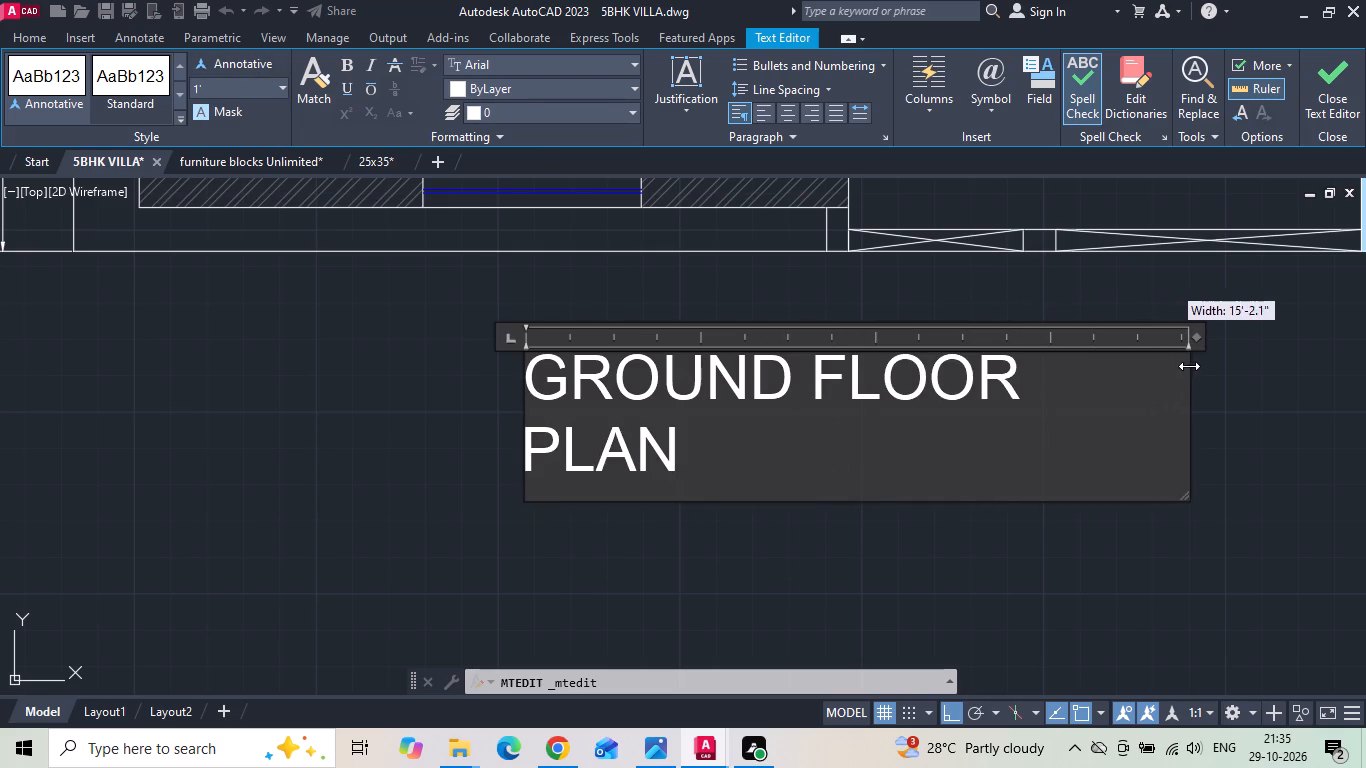
left_click_drag(1189, 366, 1228, 358)
scroll(671, 390, "down", 3)
left_click(605, 453)
Move the GROUND FLOOR PLAN title horizontally to roughly centre it beneath the ground floor plan.
left_click(658, 397)
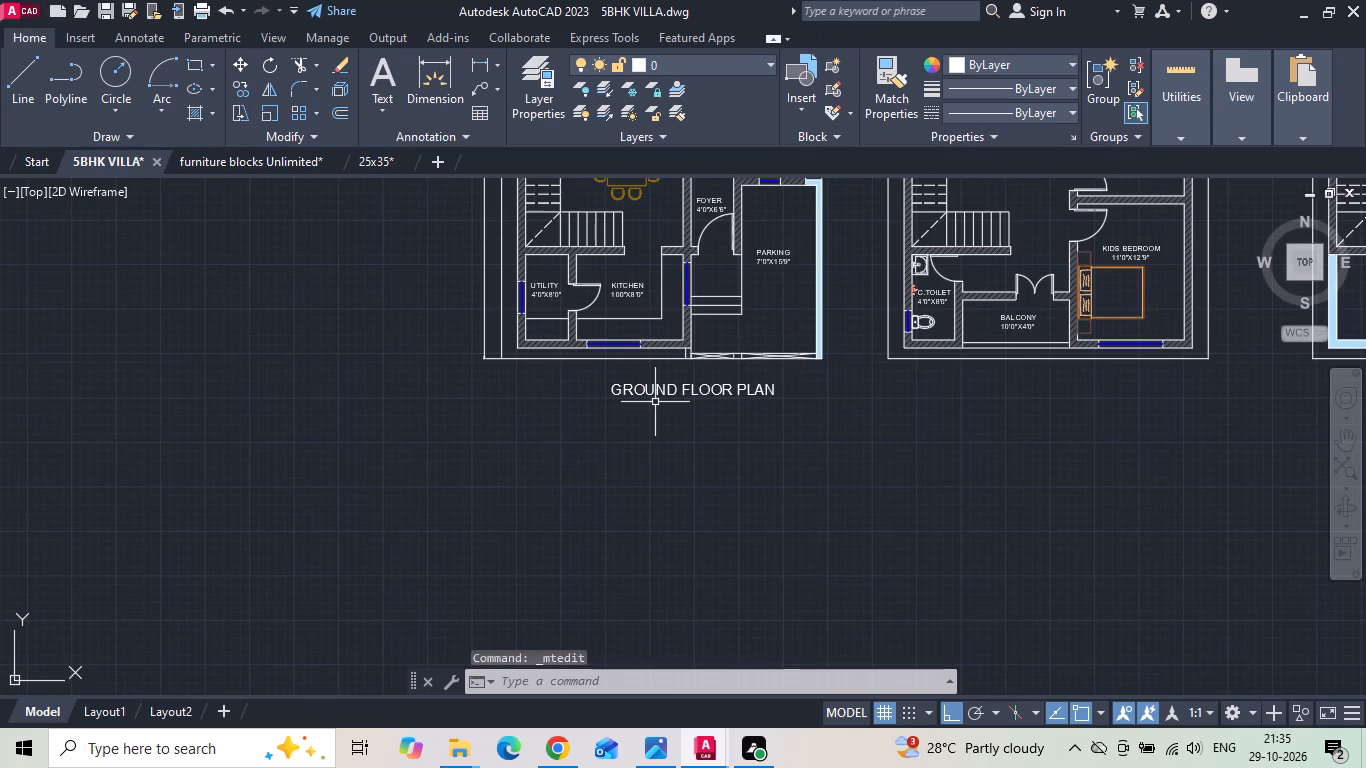
left_click(621, 377)
right_click(621, 376)
left_click(644, 367)
left_click_drag(681, 425, 671, 427)
left_click(651, 425)
Copy the GROUND FLOOR PLAN title horizontally to beneath the first floor plan and beneath the second floor plan.
left_click(649, 394)
right_click(649, 394)
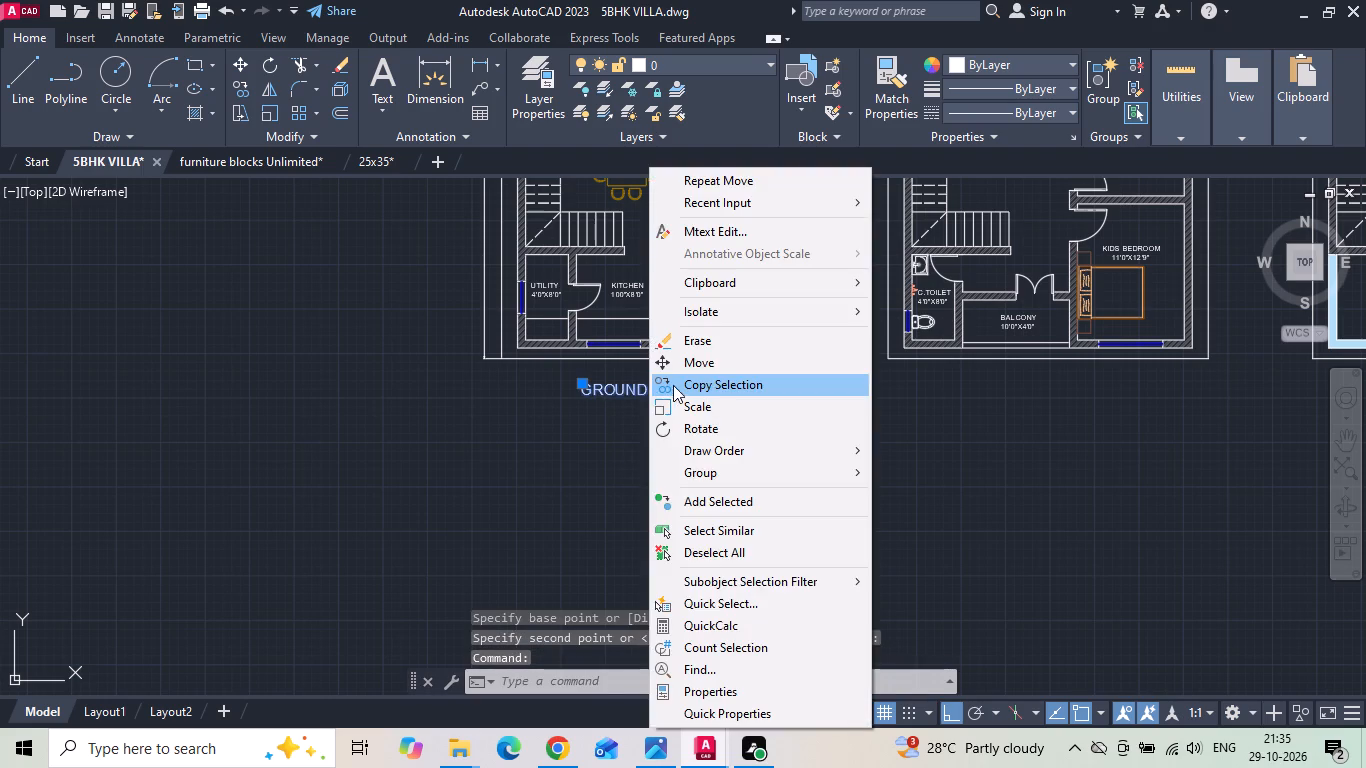
left_click(673, 385)
left_click_drag(692, 459, 787, 470)
left_click(1062, 493)
middle_click_drag(1065, 479, 711, 406)
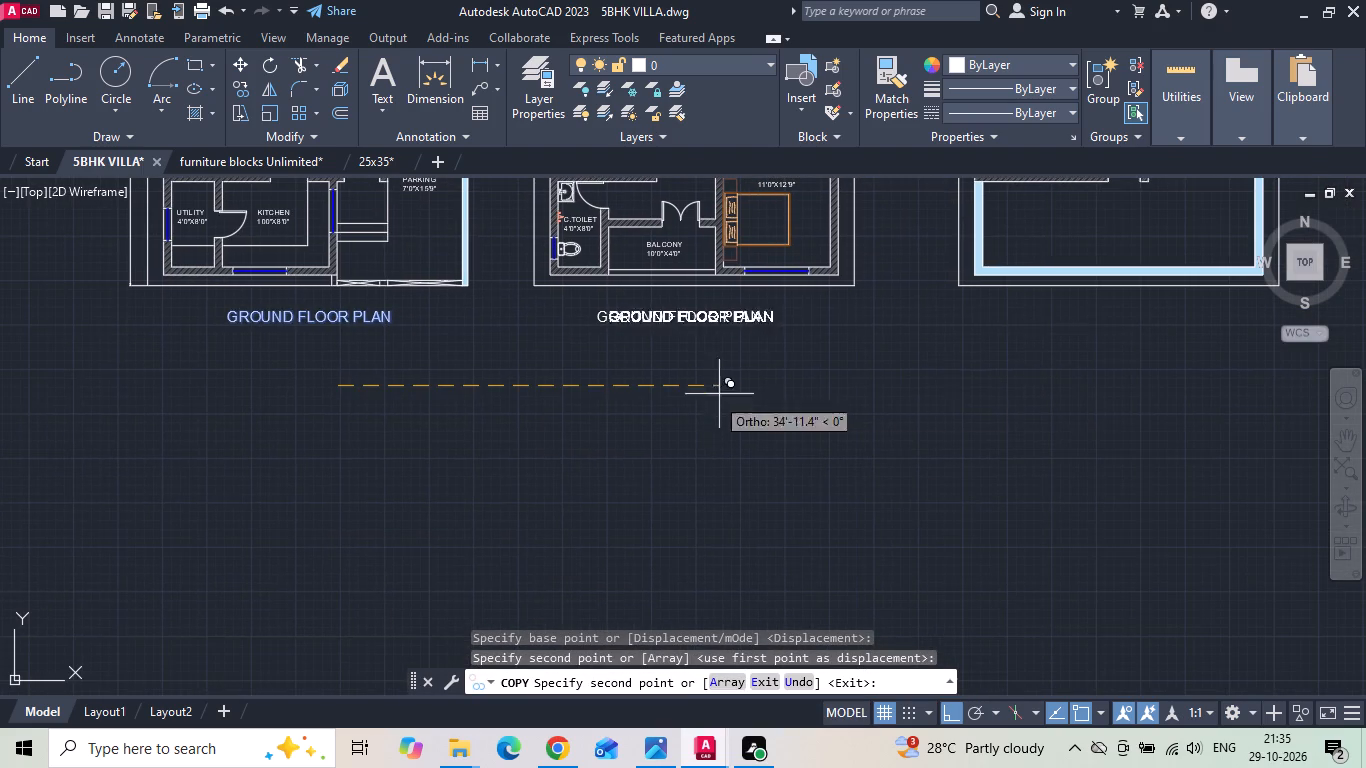
left_click(1160, 379)
key("Escape")
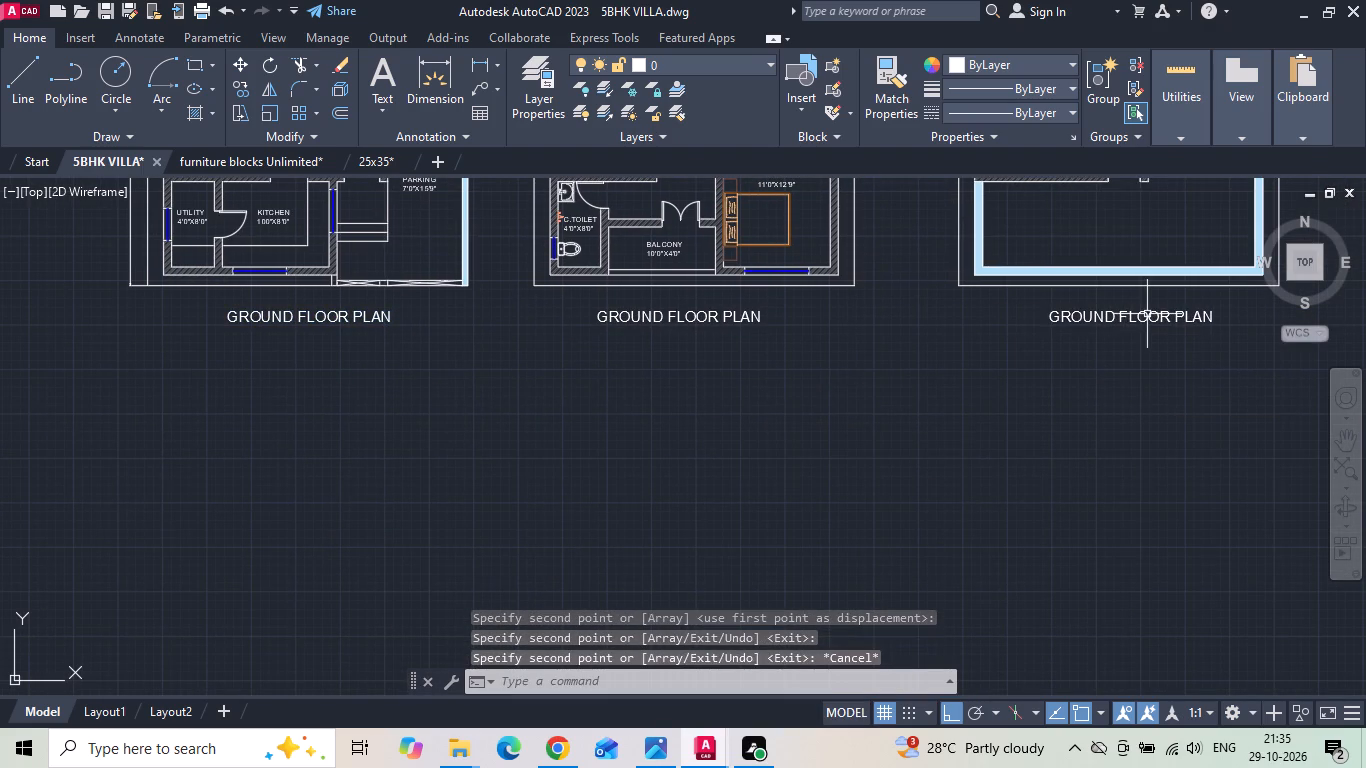
Change the title copy beneath the third plan, the one with the open terrace, to SECOND FLOOR PLAN.
double_click(1145, 311)
scroll(1120, 317, "up", 1)
left_click_drag(1107, 320, 870, 335)
key("BackSpace")
type("SECONF")
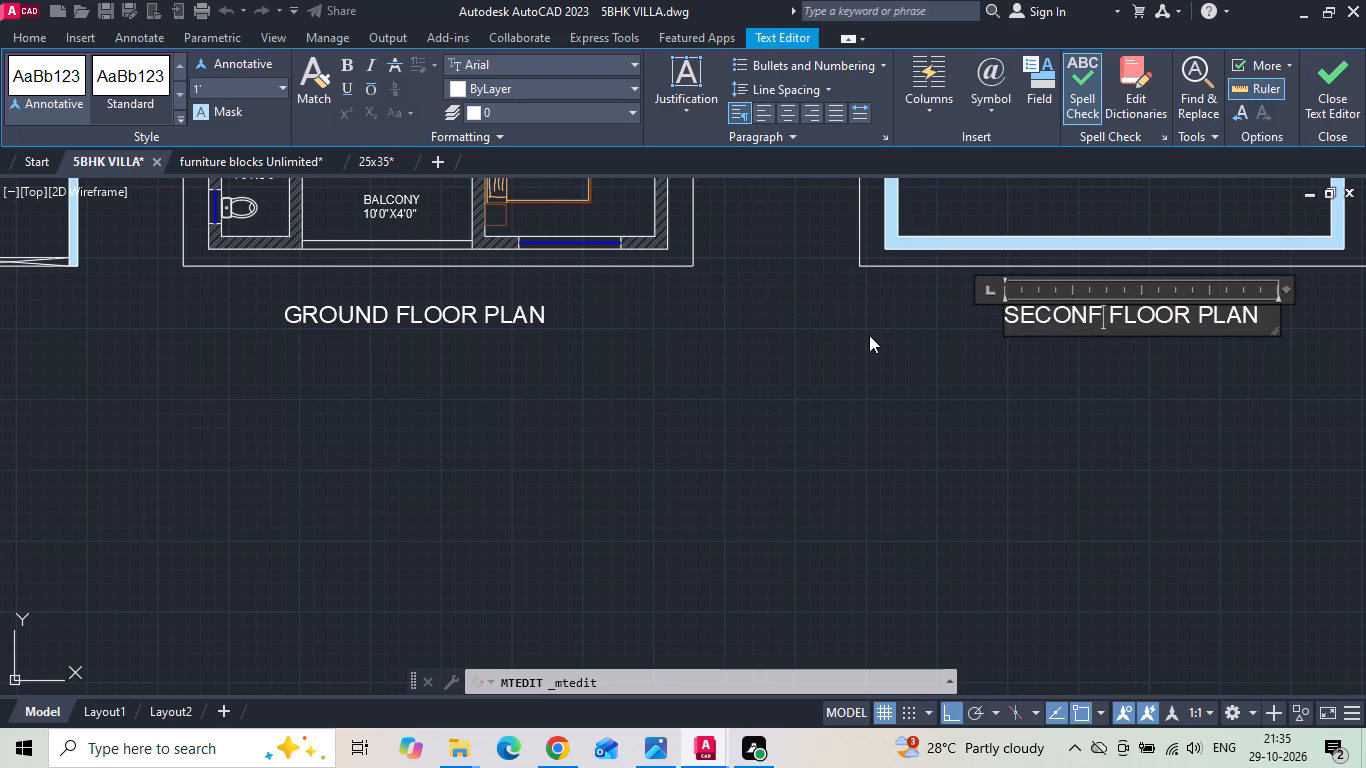
key("BackSpace")
key("d")
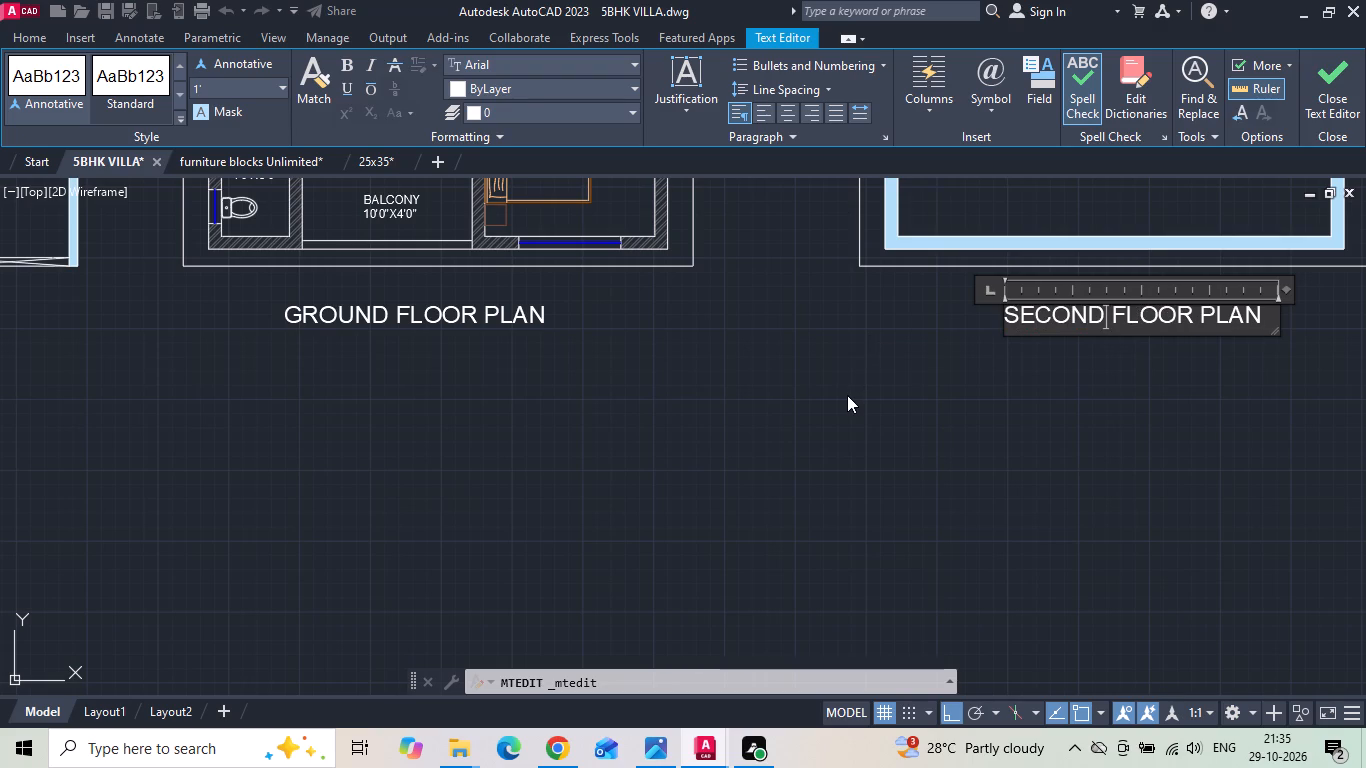
left_click(847, 395)
key("Escape")
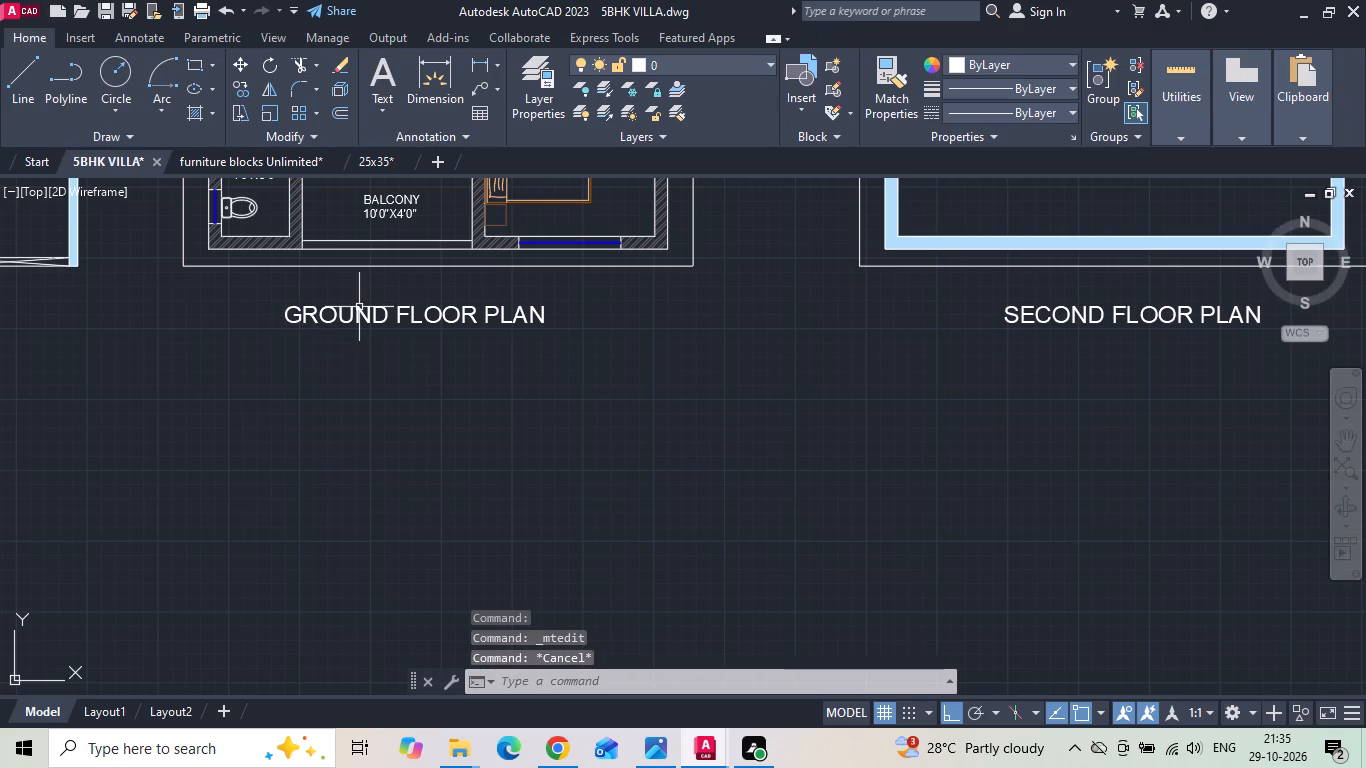
Change the title copy beneath the middle plan to FIRST FLOOR PLAN.
double_click(382, 315)
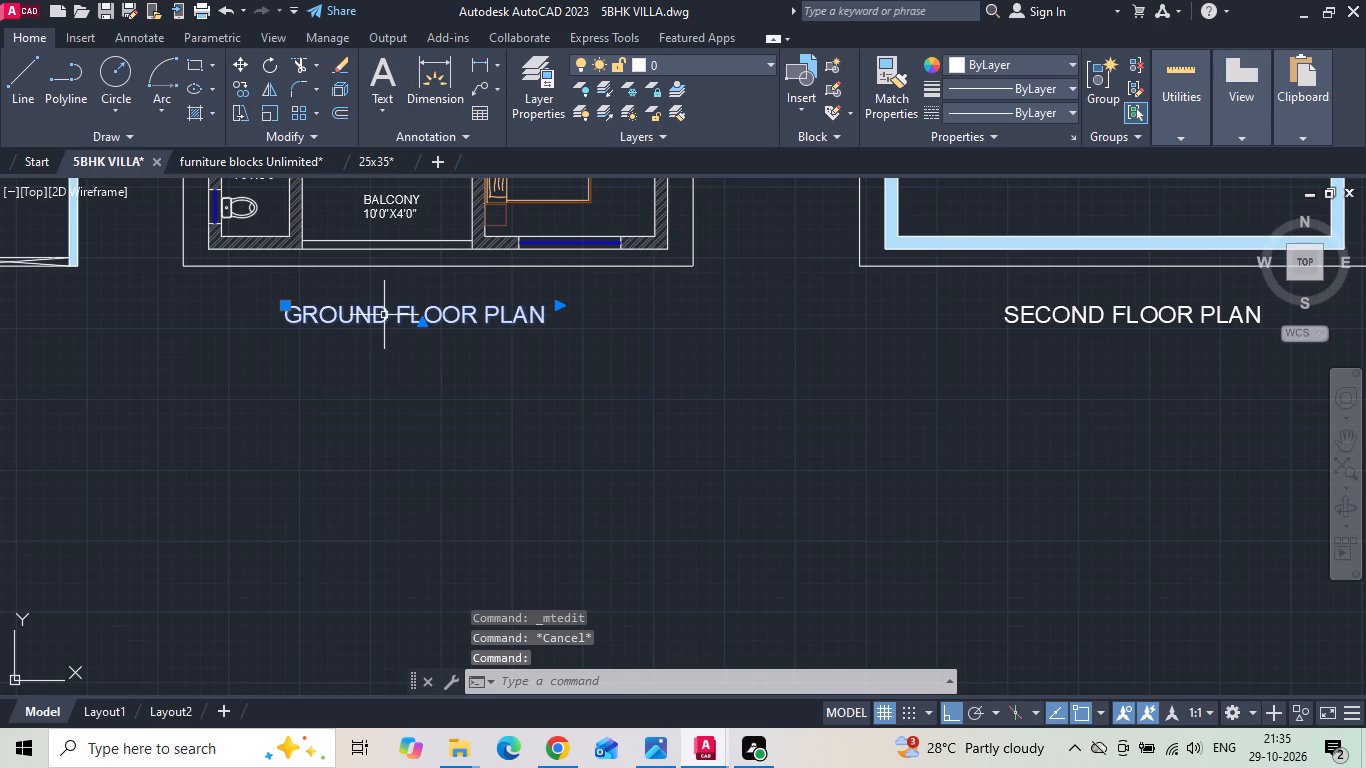
double_click(384, 315)
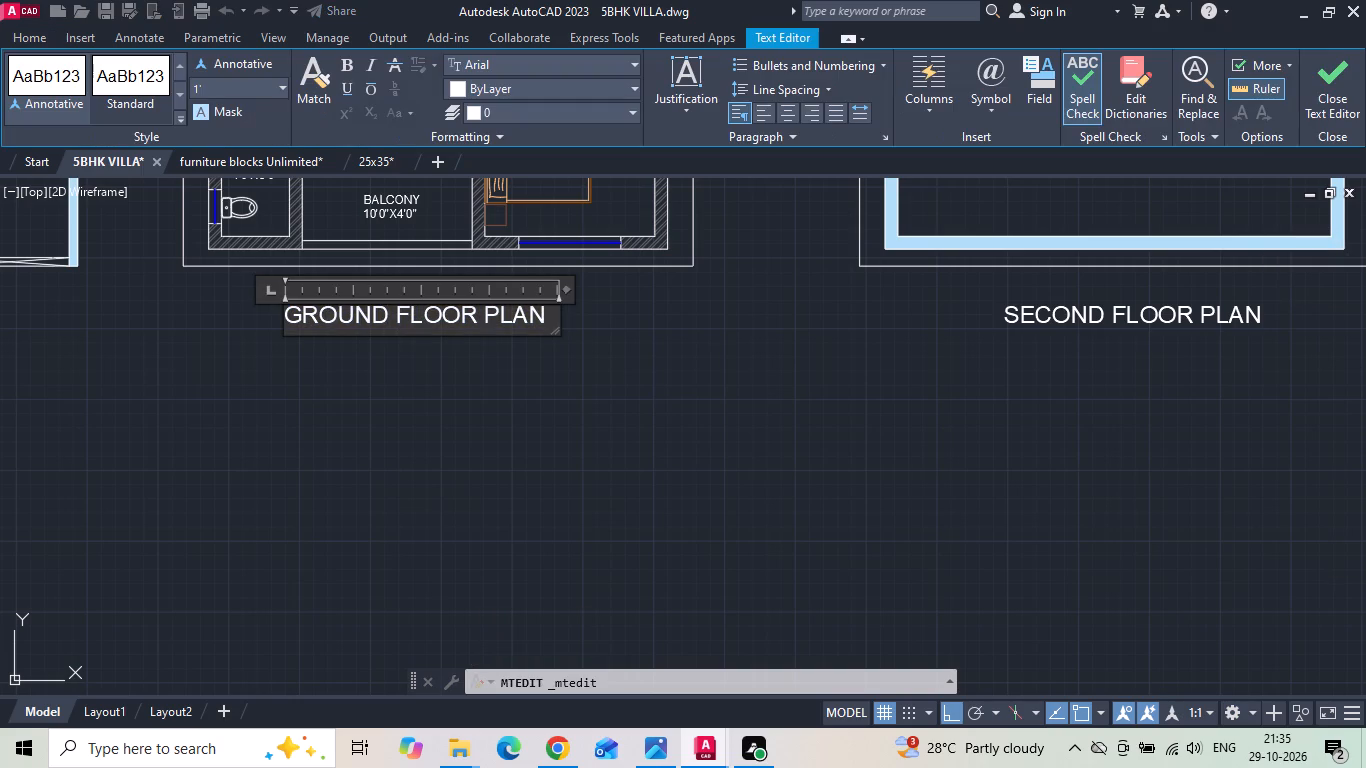
key("BackSpace")
key("BackSpace")
key("BackSpace")
key("BackSpace")
key("BackSpace")
key("BackSpace")
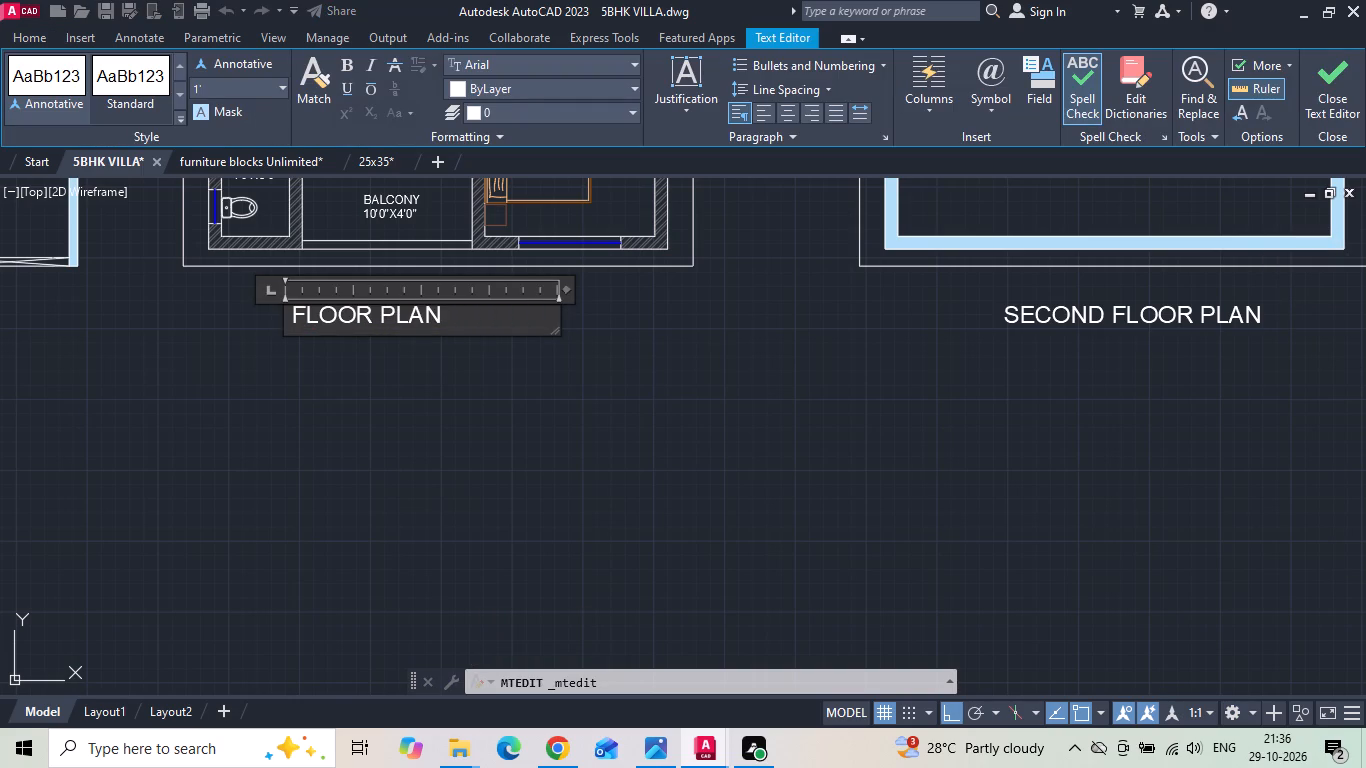
key("d")
key("BackSpace")
type("FI")
type("RST")
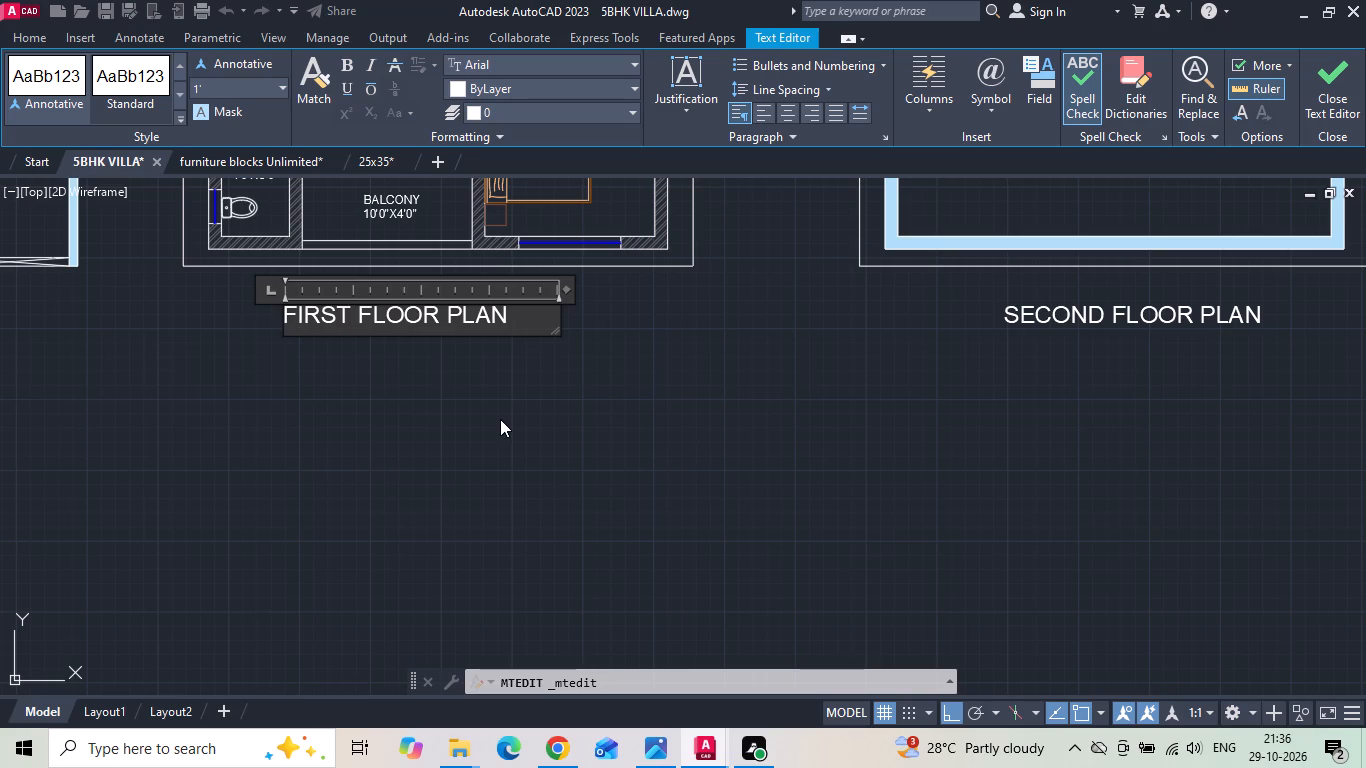
left_click(502, 420)
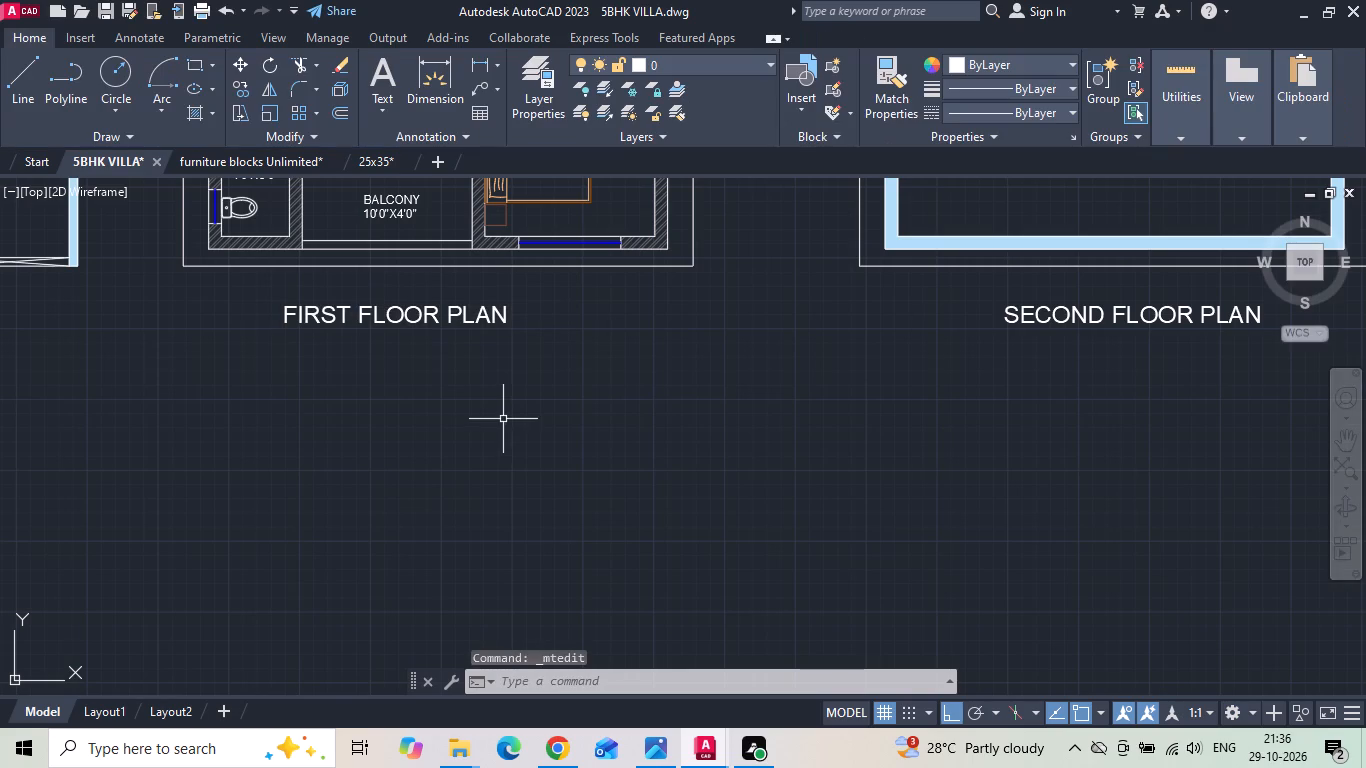
Draw a rectangle in the ground floor dining space from the staircase's inner edge near the pooja wall to the lower flight's outer corner.
scroll(758, 432, "down", 3)
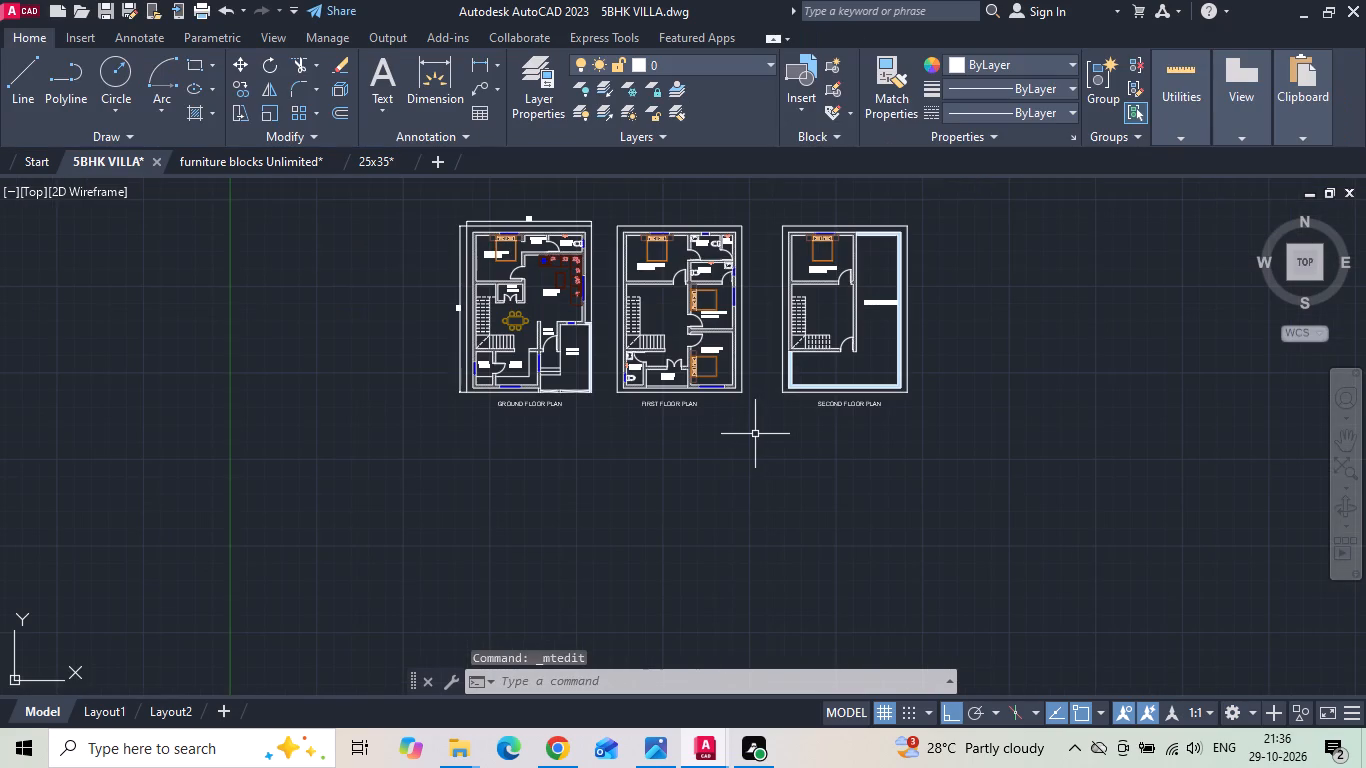
scroll(602, 328, "up", 2)
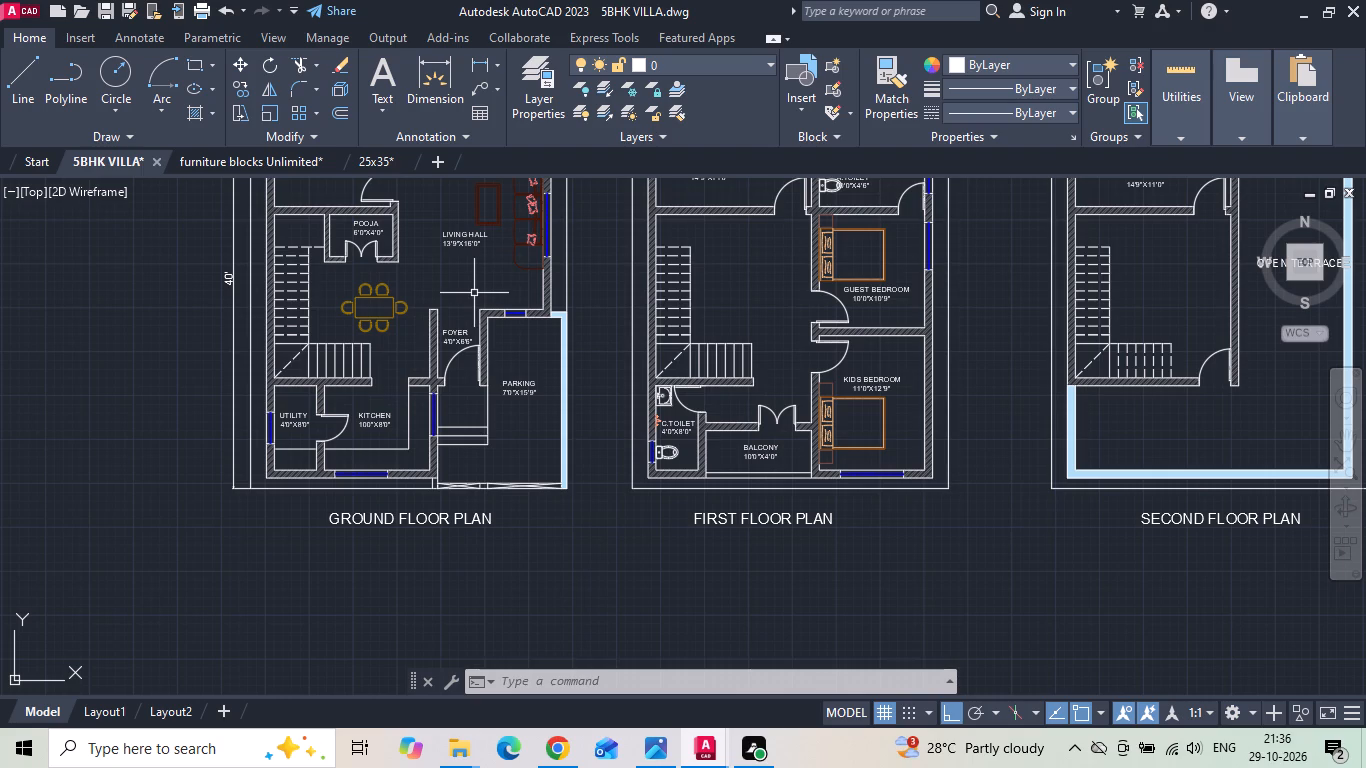
type("REC")
key("space")
scroll(311, 304, "up", 1)
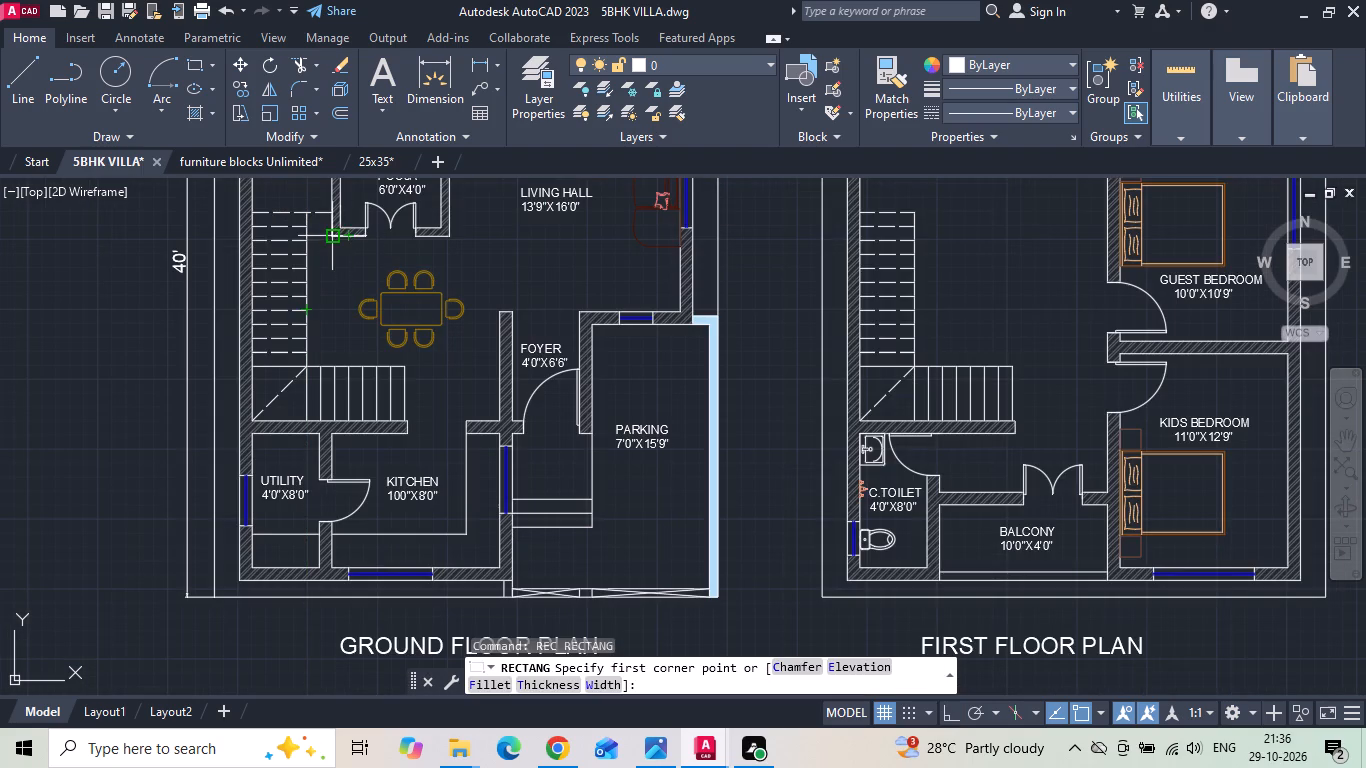
scroll(316, 234, "up", 2)
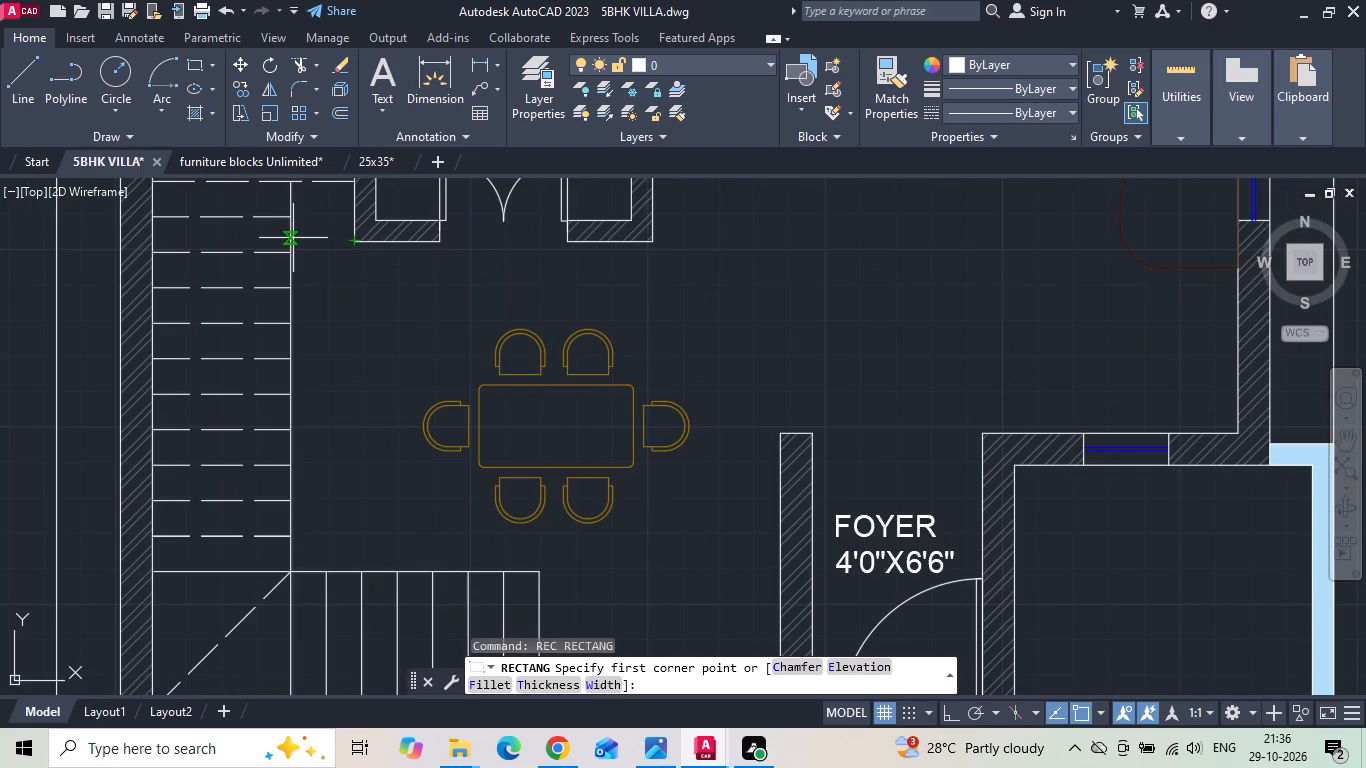
left_click_drag(293, 238, 304, 246)
left_click(543, 571)
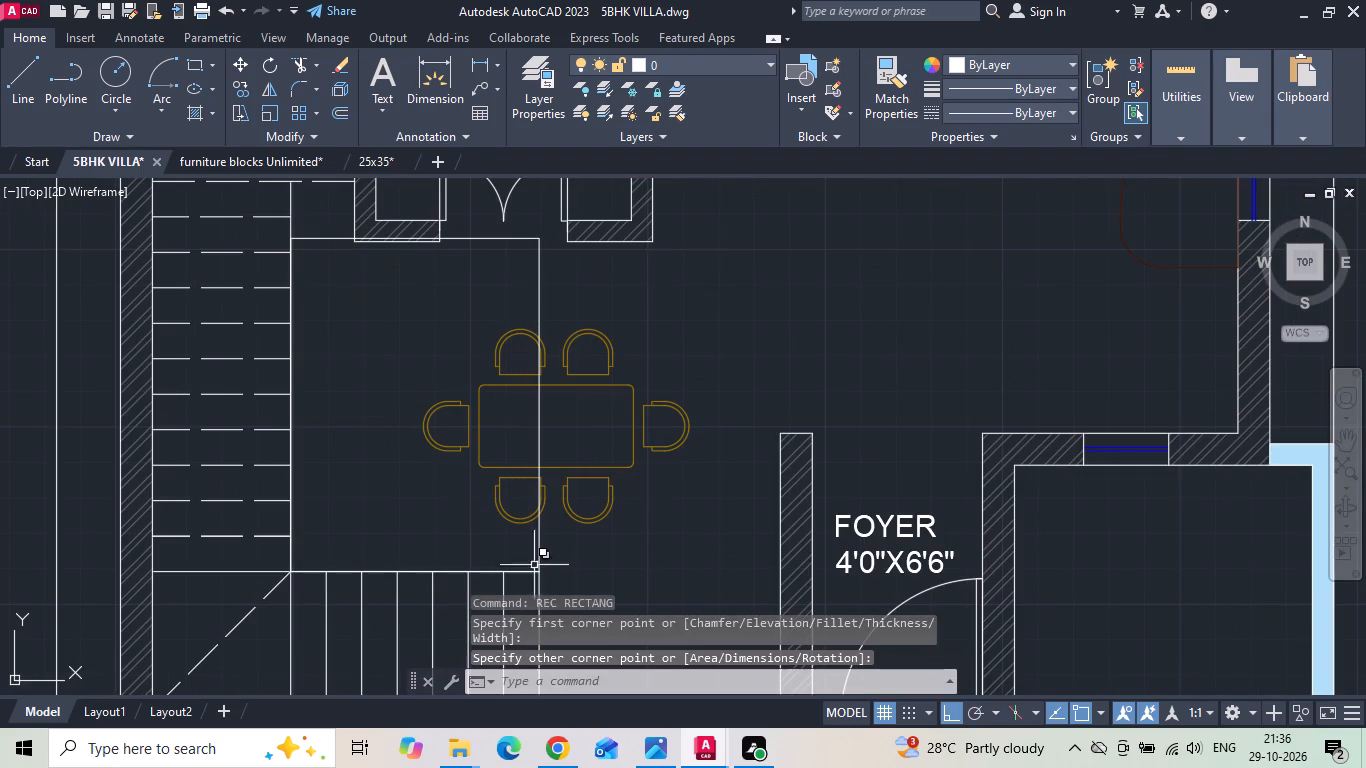
key("i")
key("Escape")
Offset the dining space rectangle 1" inward.
key("o")
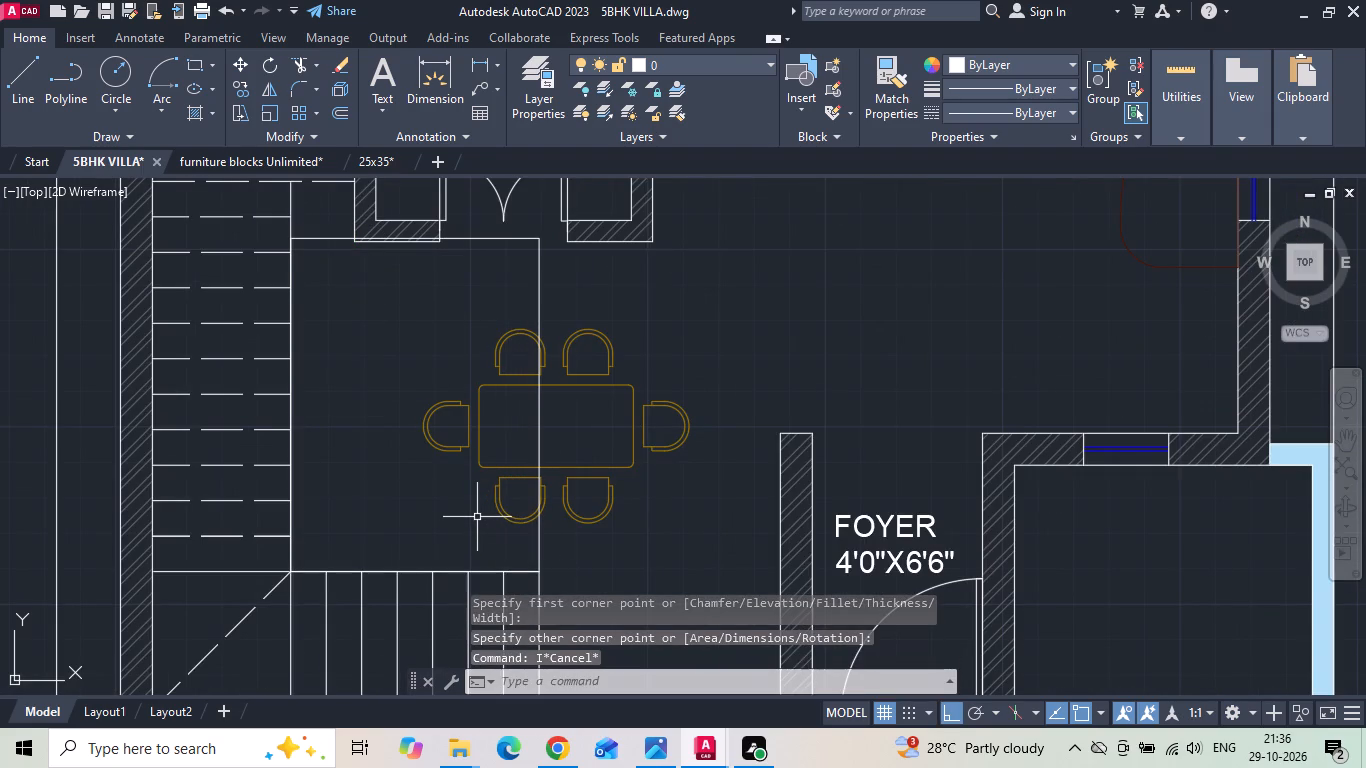
key("space")
key("1")
key("space")
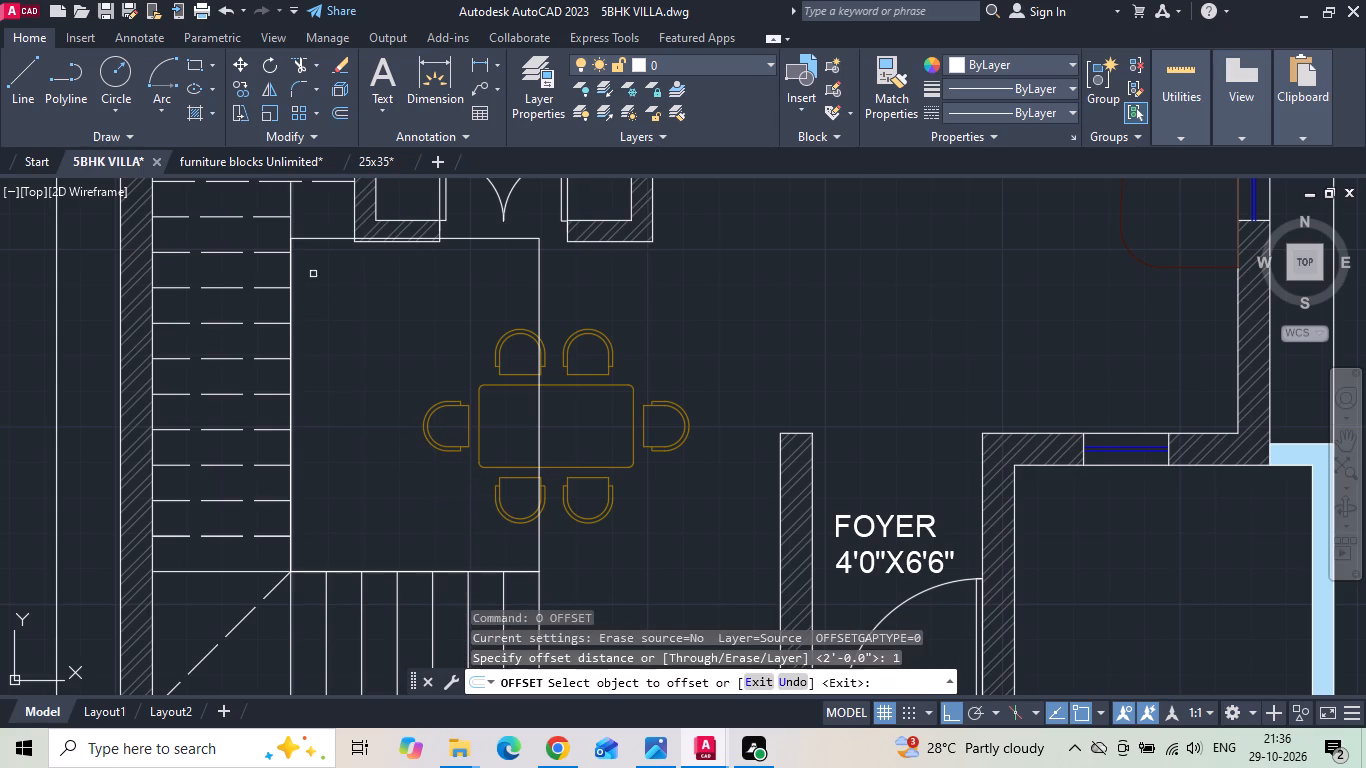
left_click_drag(318, 238, 318, 262)
left_click(318, 279)
scroll(319, 253, "up", 1)
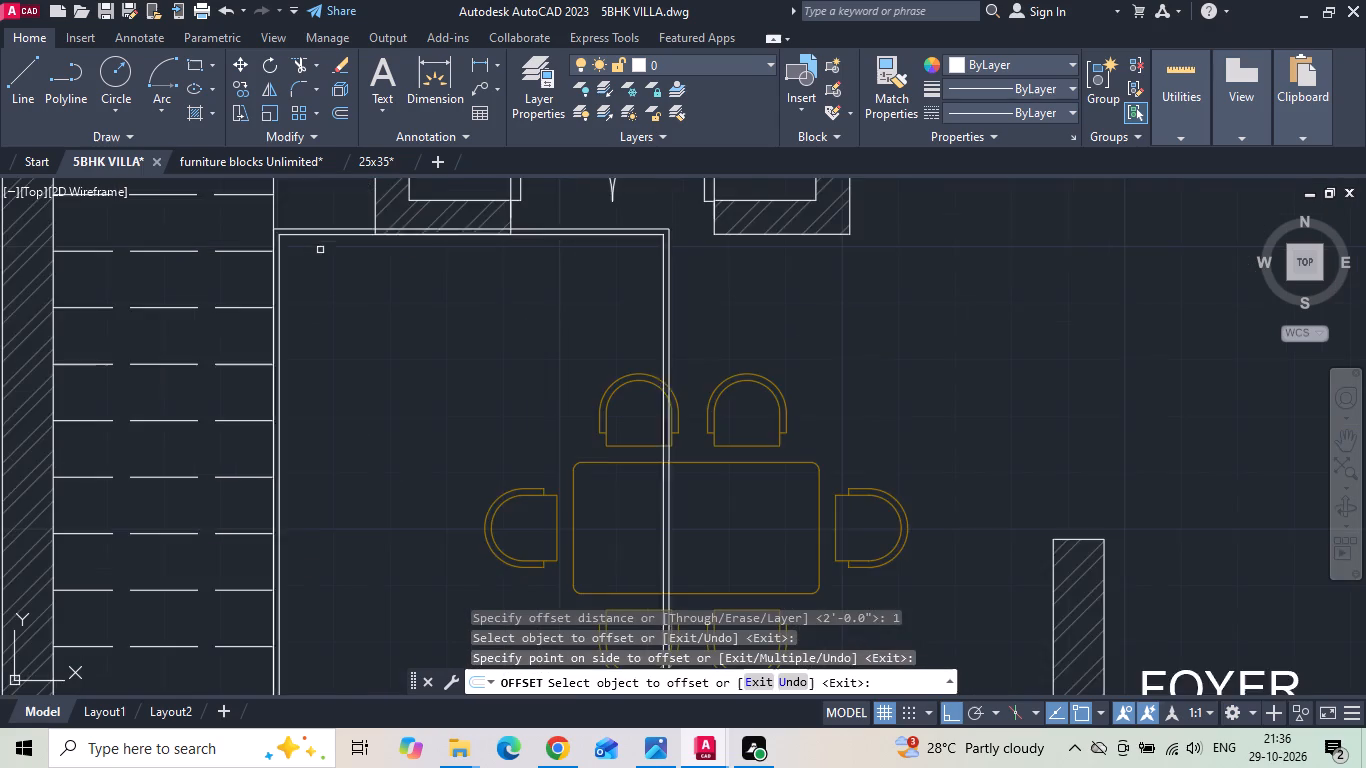
scroll(344, 180, "up", 2)
key("Escape")
Stretch the inner rectangle's upper edge to align with the lower face of the pooja wall.
scroll(443, 319, "up", 3)
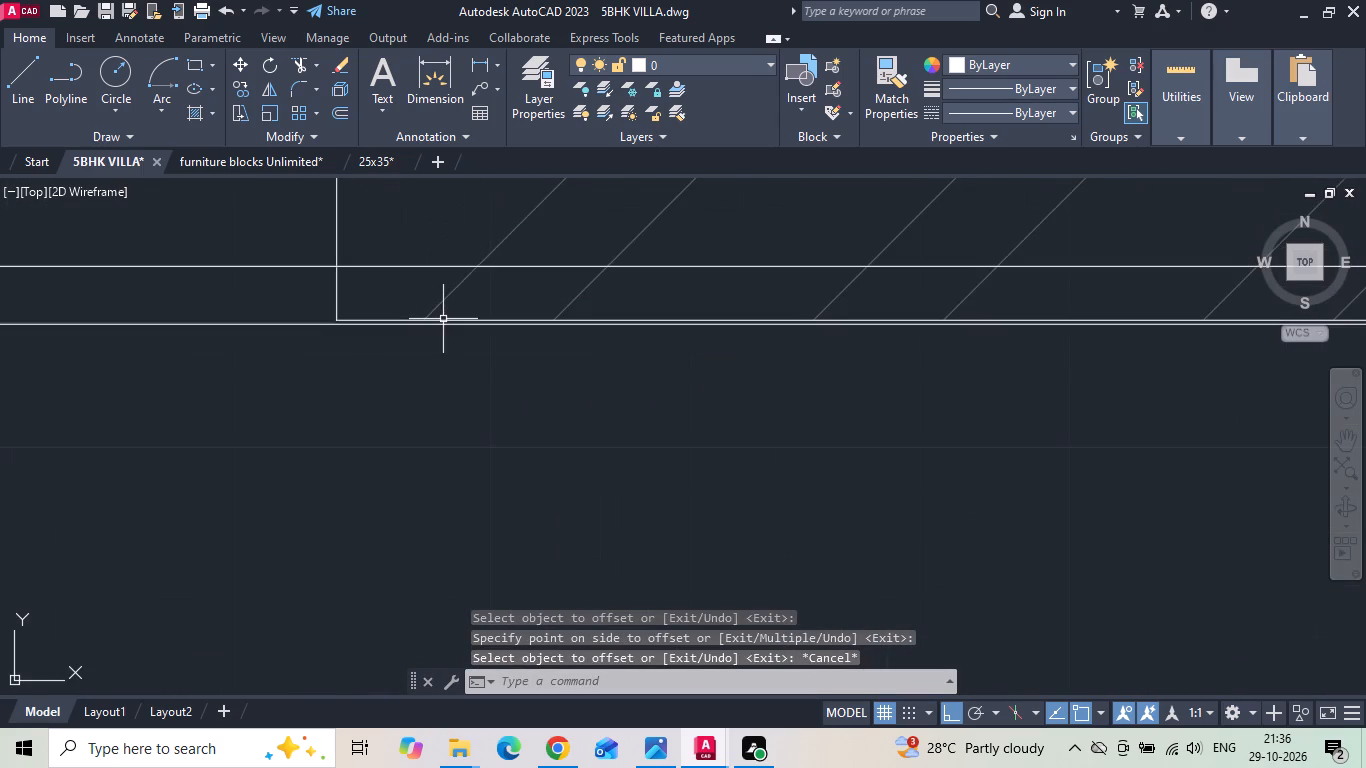
scroll(433, 324, "down", 3)
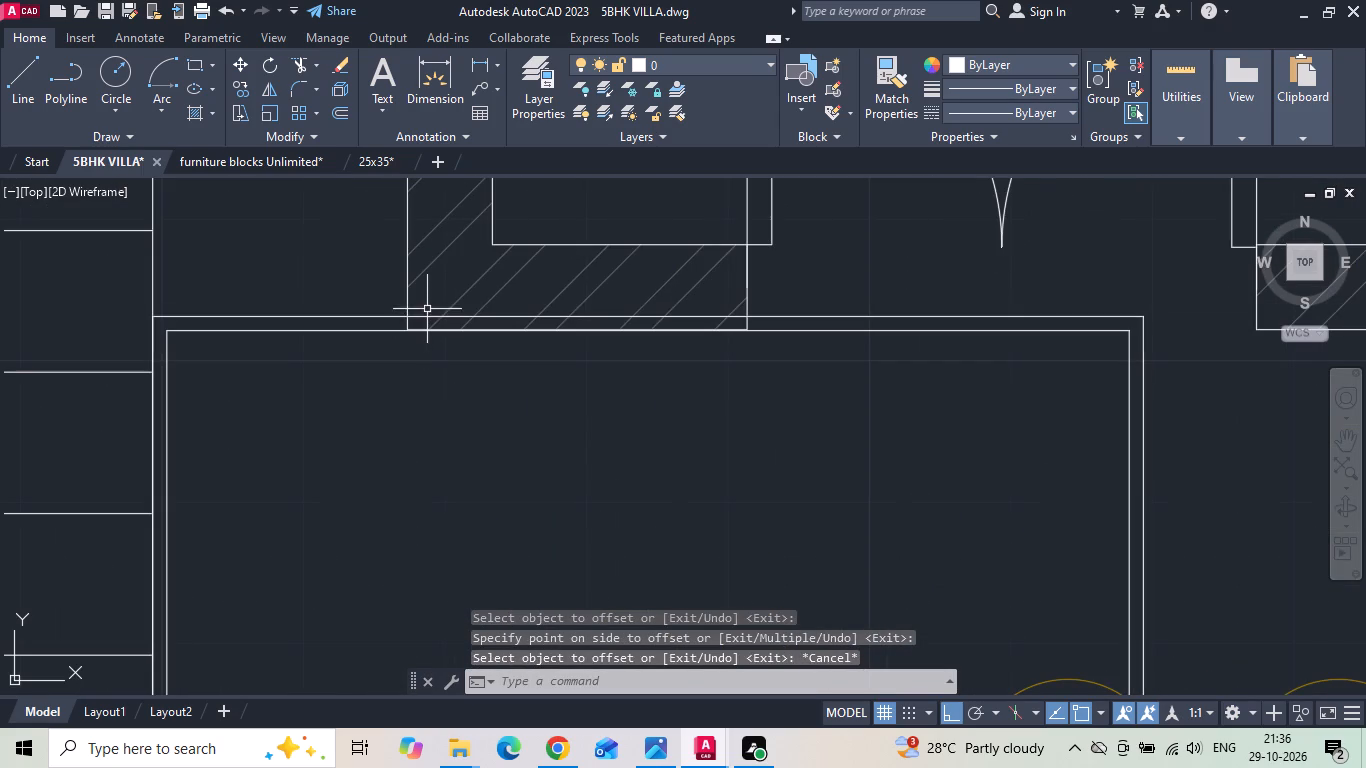
scroll(393, 334, "up", 2)
left_click(393, 334)
left_click(386, 317)
scroll(386, 313, "up", 1)
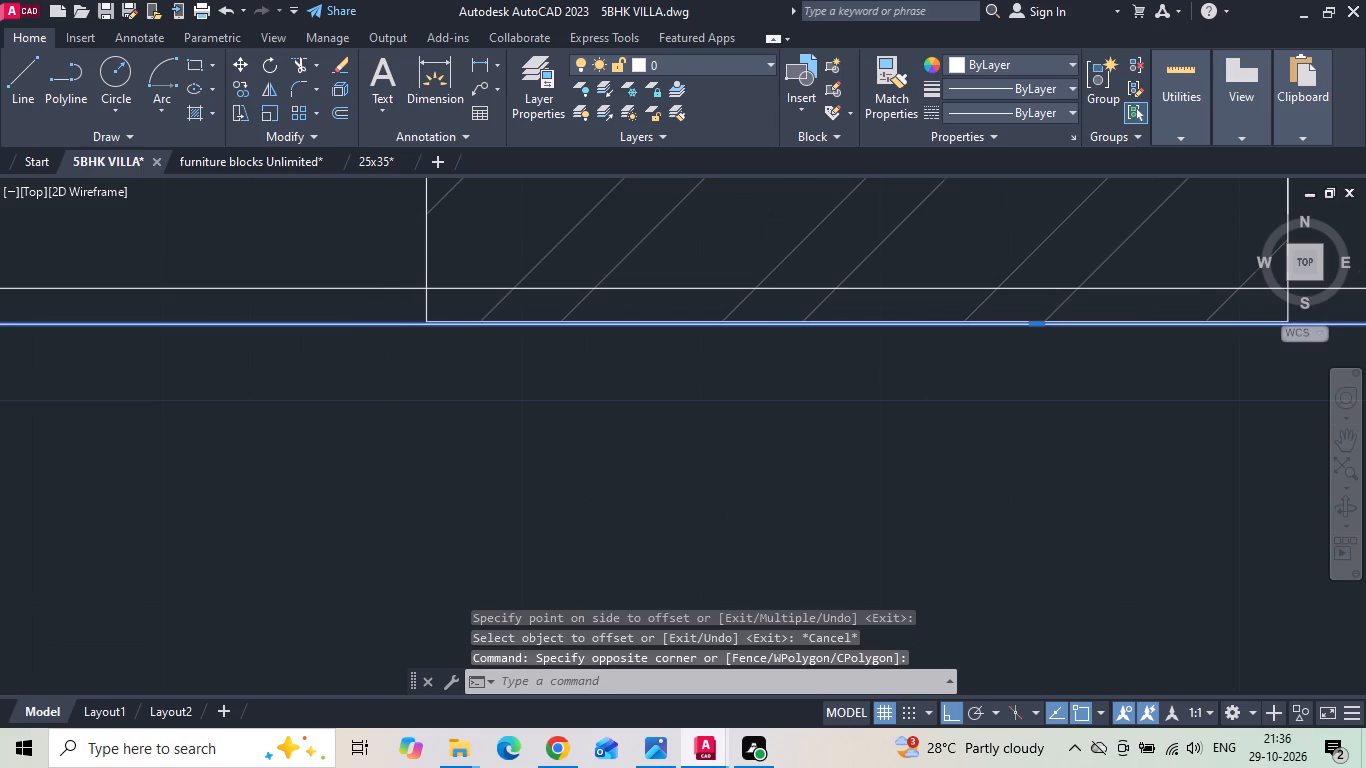
scroll(314, 382, "down", 1)
scroll(1122, 367, "up", 2)
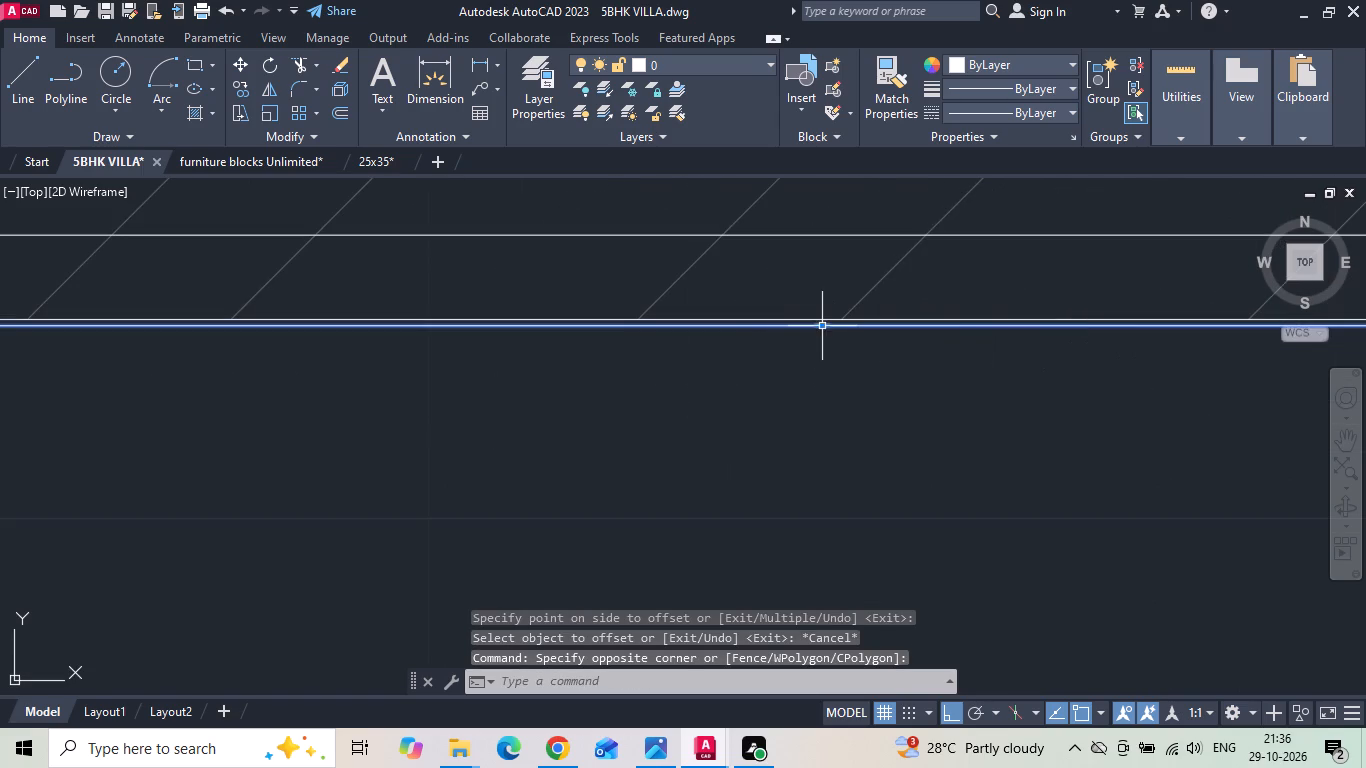
left_click(820, 327)
left_click(821, 316)
scroll(656, 334, "down", 2)
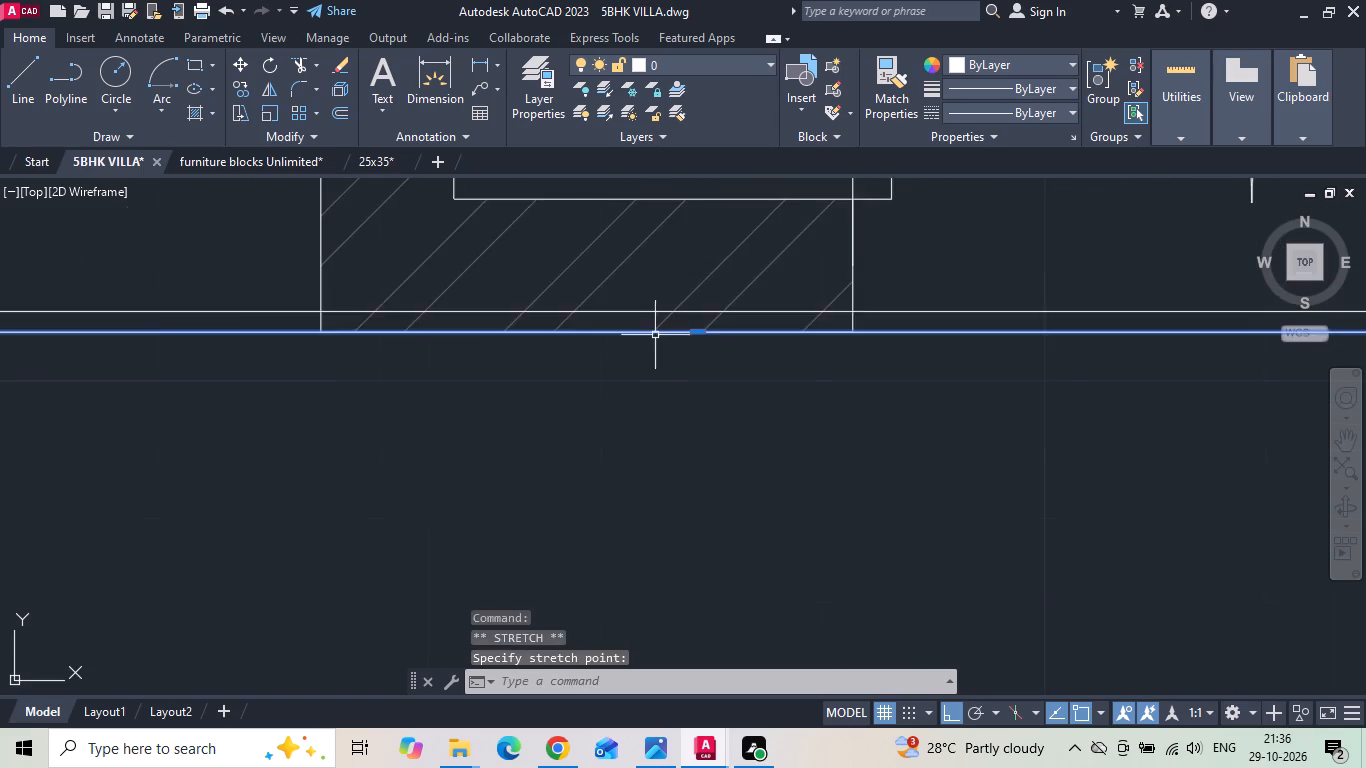
scroll(655, 335, "down", 3)
key("Escape")
Delete the outer rectangle in the dining space.
left_click(392, 352)
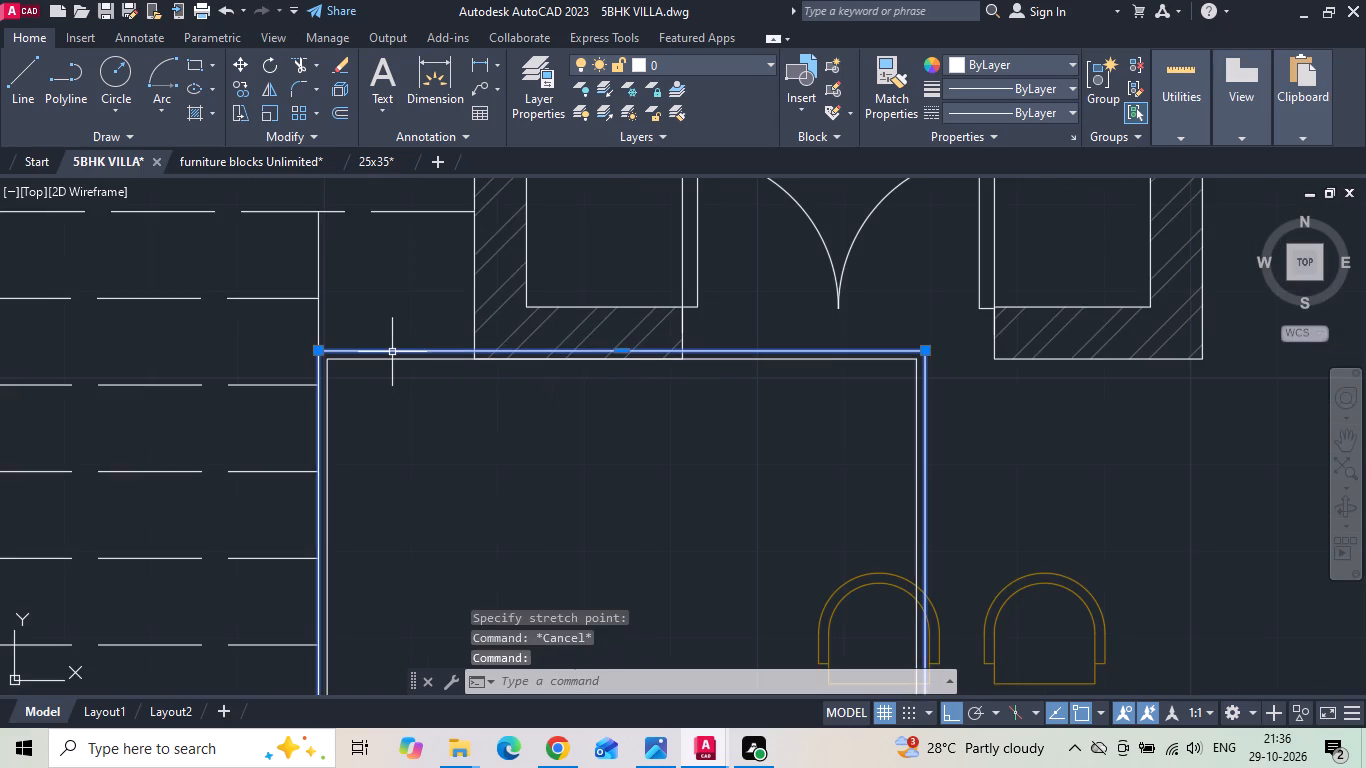
key("Delete")
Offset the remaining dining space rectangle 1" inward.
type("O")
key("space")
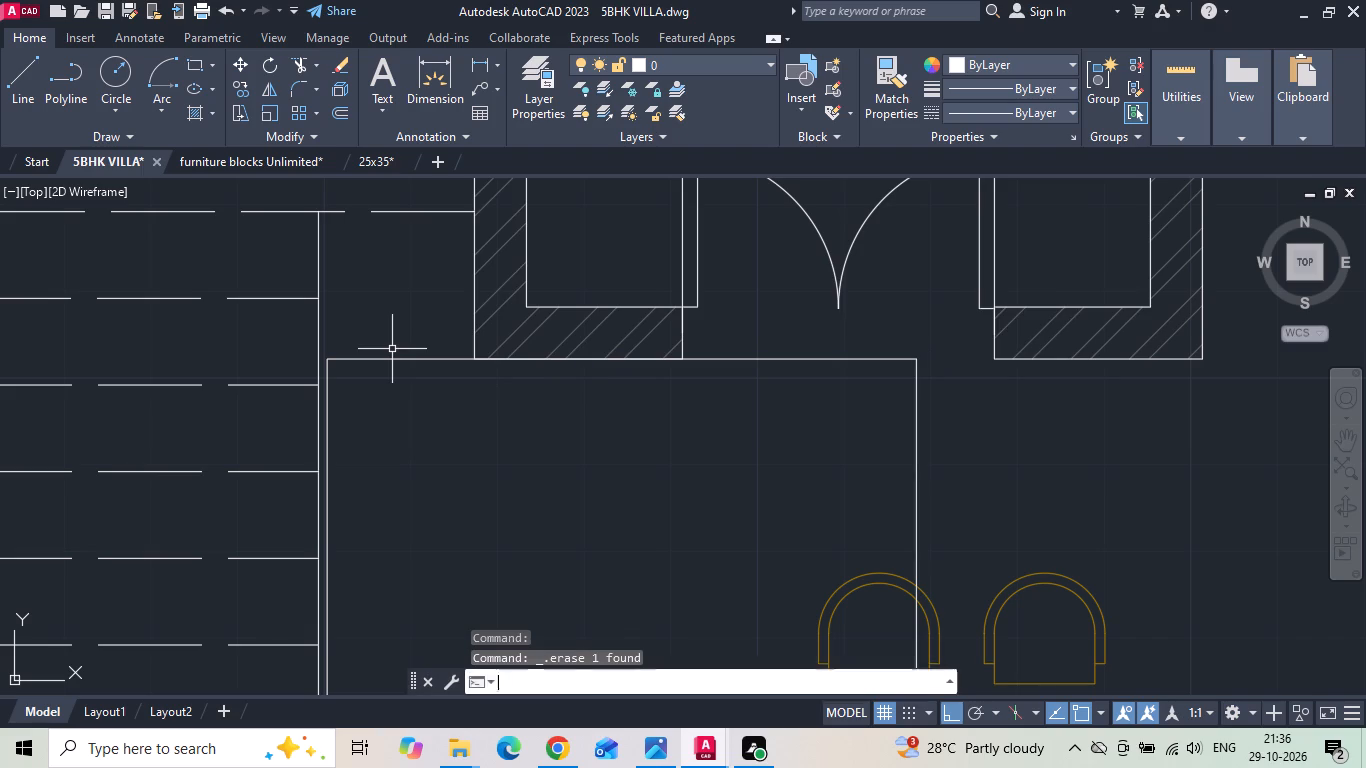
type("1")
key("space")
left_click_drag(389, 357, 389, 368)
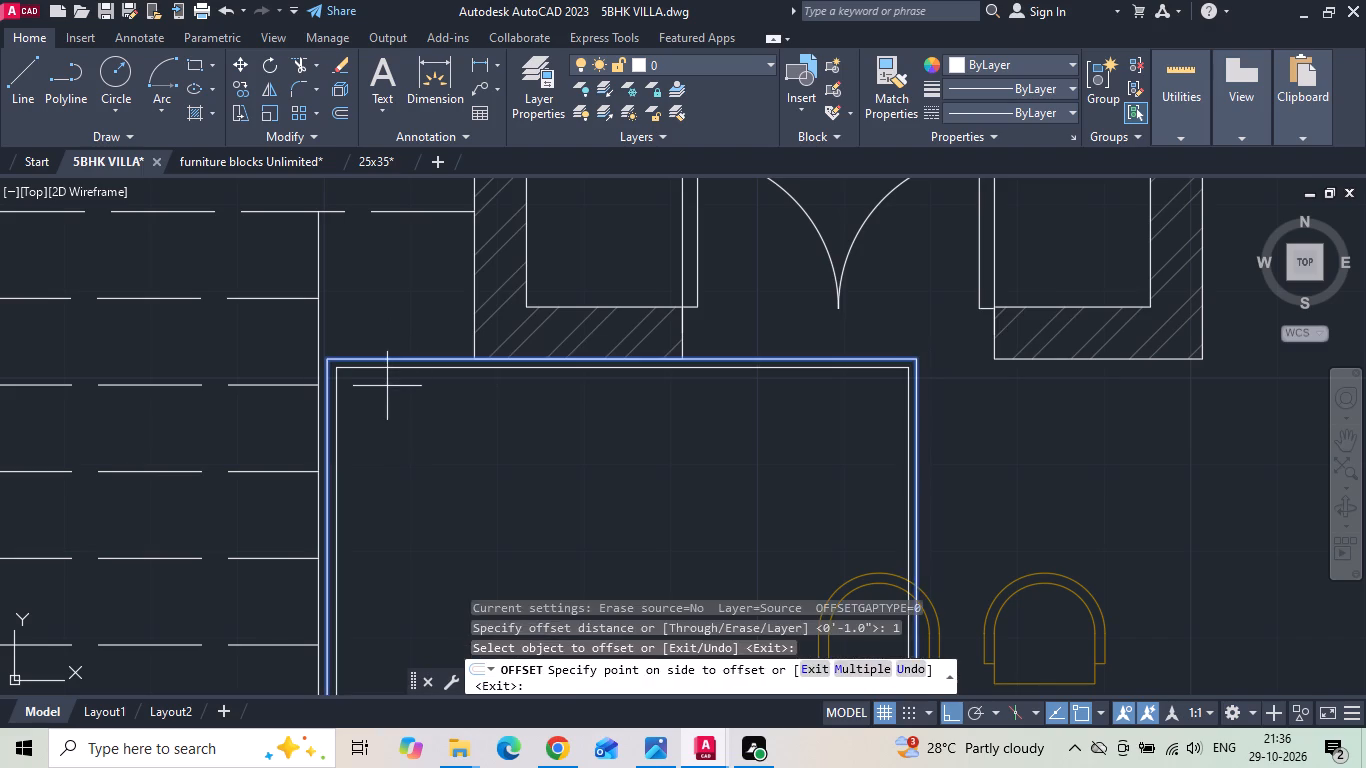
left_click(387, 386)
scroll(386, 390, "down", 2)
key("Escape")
Stretch the outer rectangle's stair-side edge to meet the inner edge of the staircase.
scroll(349, 454, "up", 2)
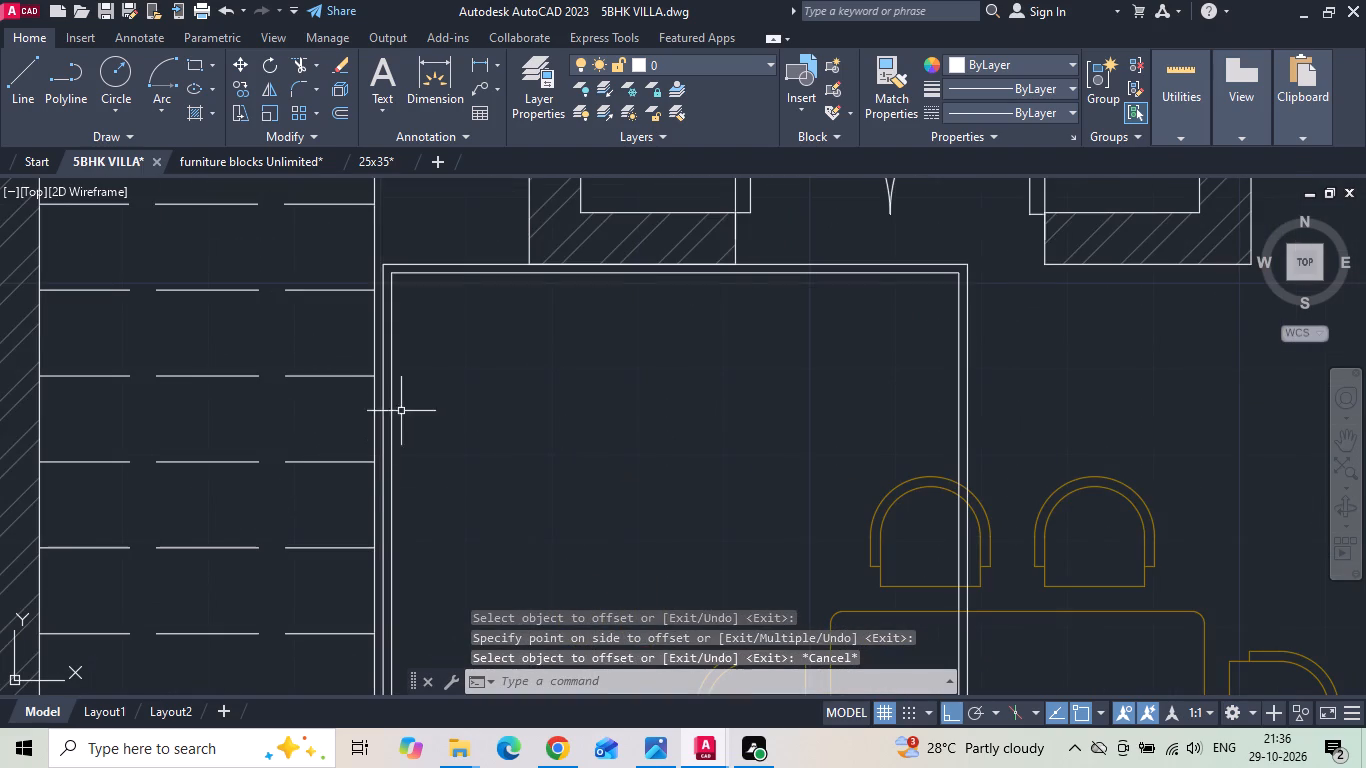
left_click(384, 332)
middle_click_drag(413, 456, 462, 254)
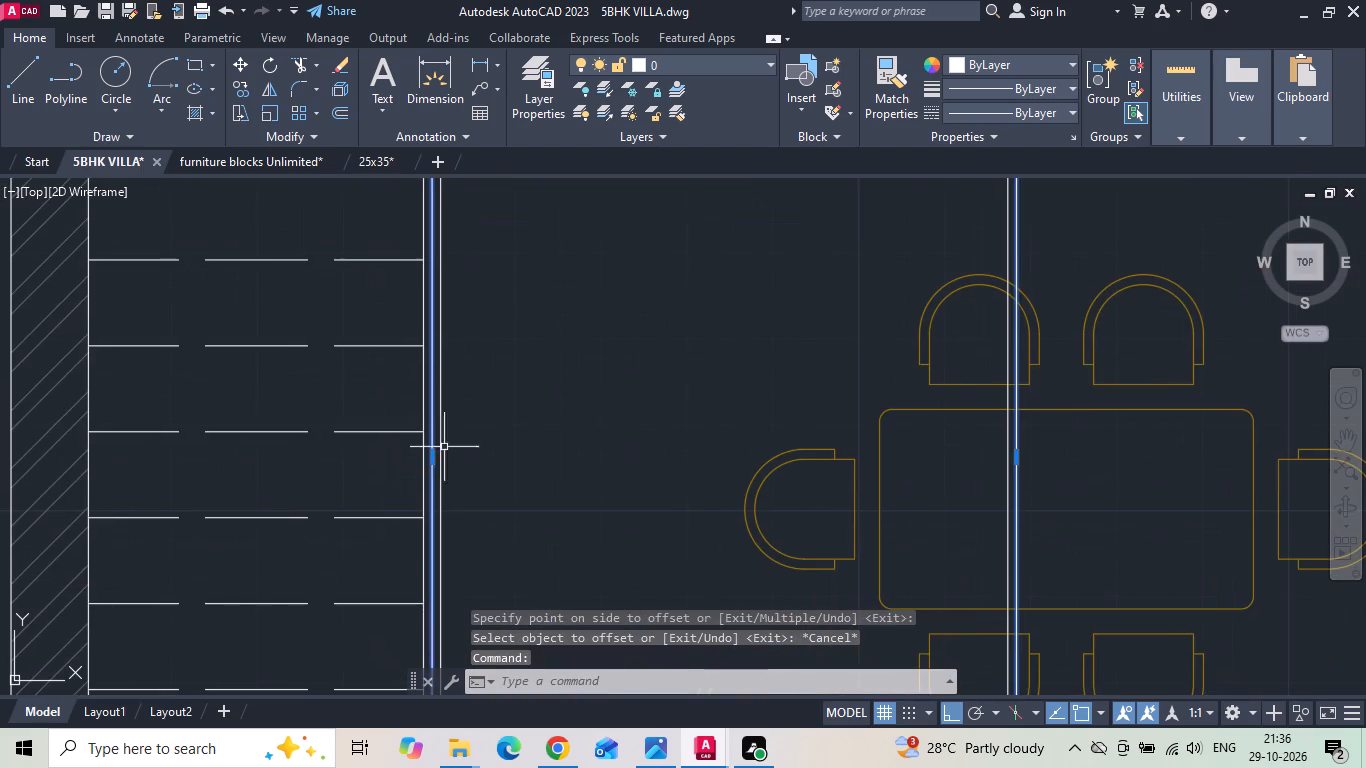
scroll(427, 506, "up", 1)
left_click(432, 429)
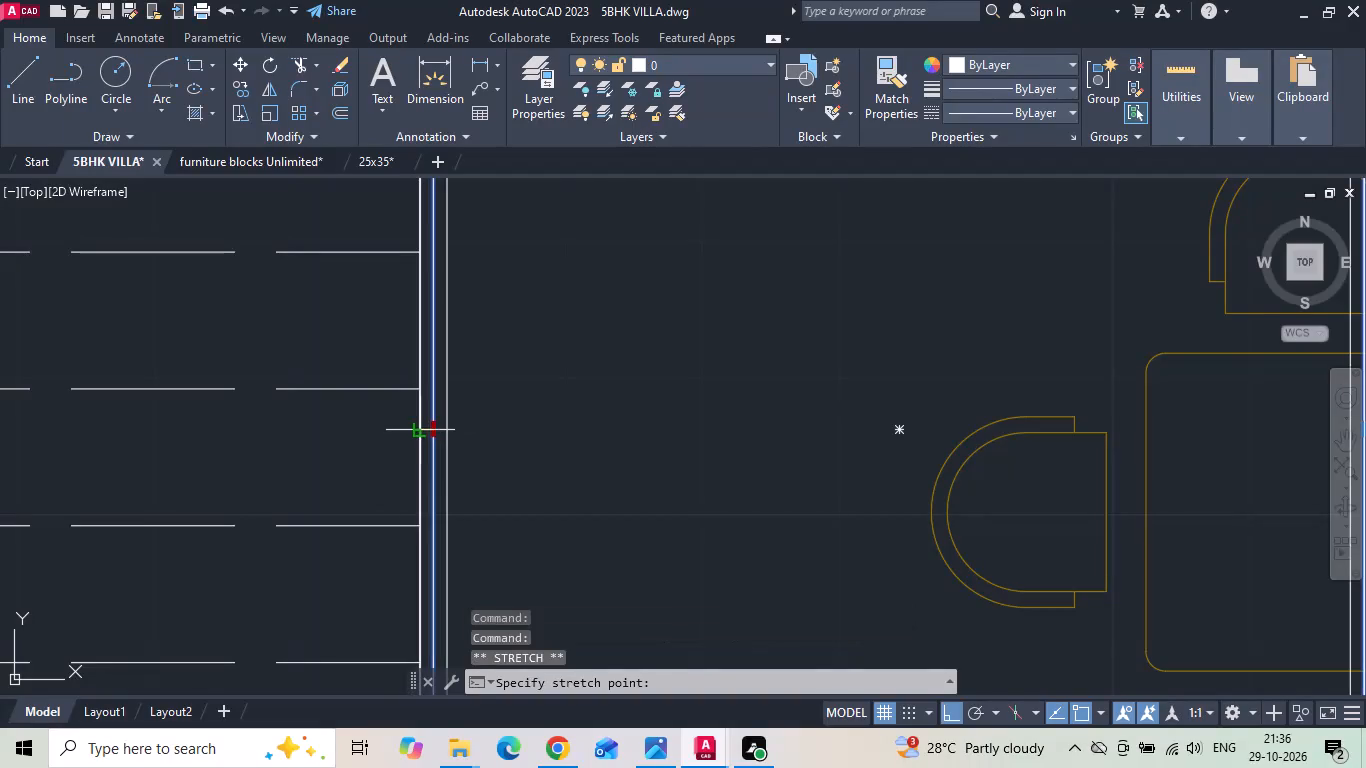
left_click(416, 424)
key("Escape")
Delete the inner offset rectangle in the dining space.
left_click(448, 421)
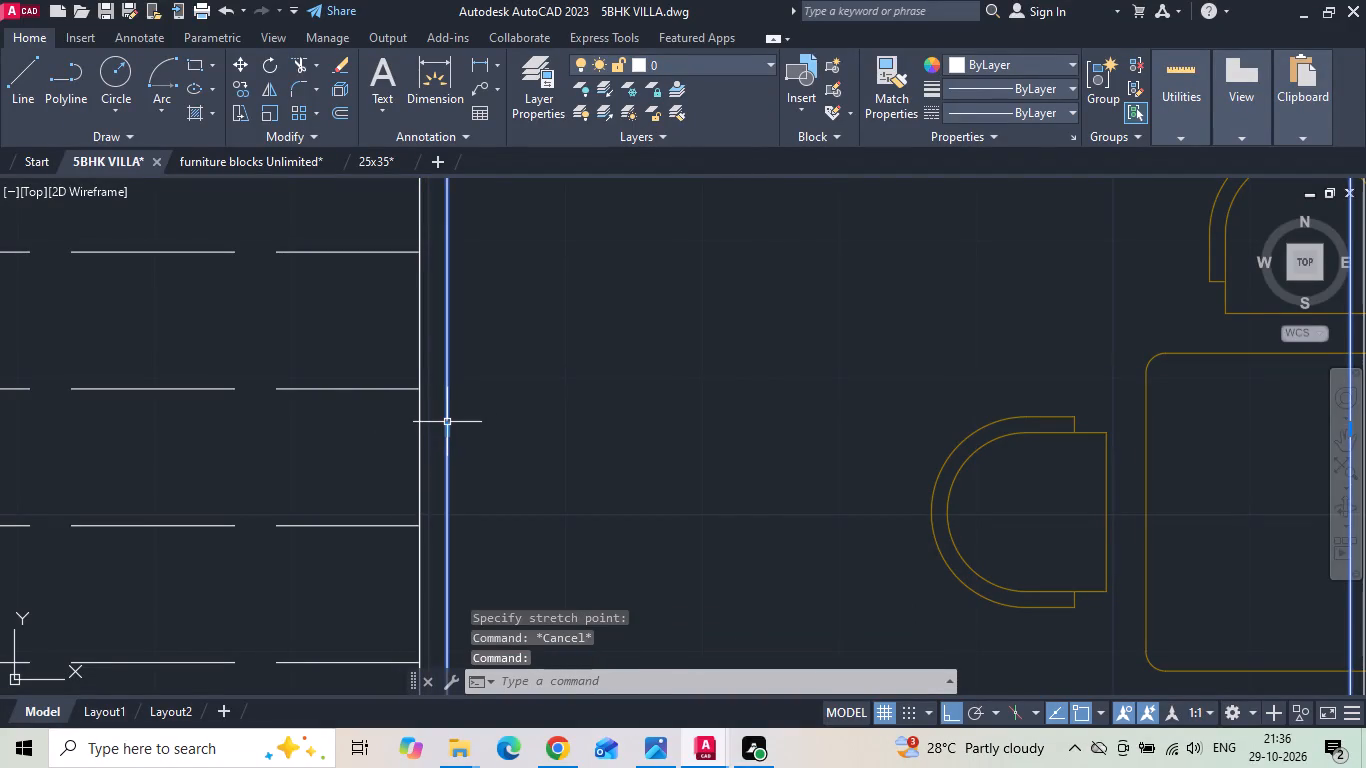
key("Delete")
Stretch the rectangle's lower edge down to meet the top line of the lower stair flight.
scroll(450, 400, "down", 4)
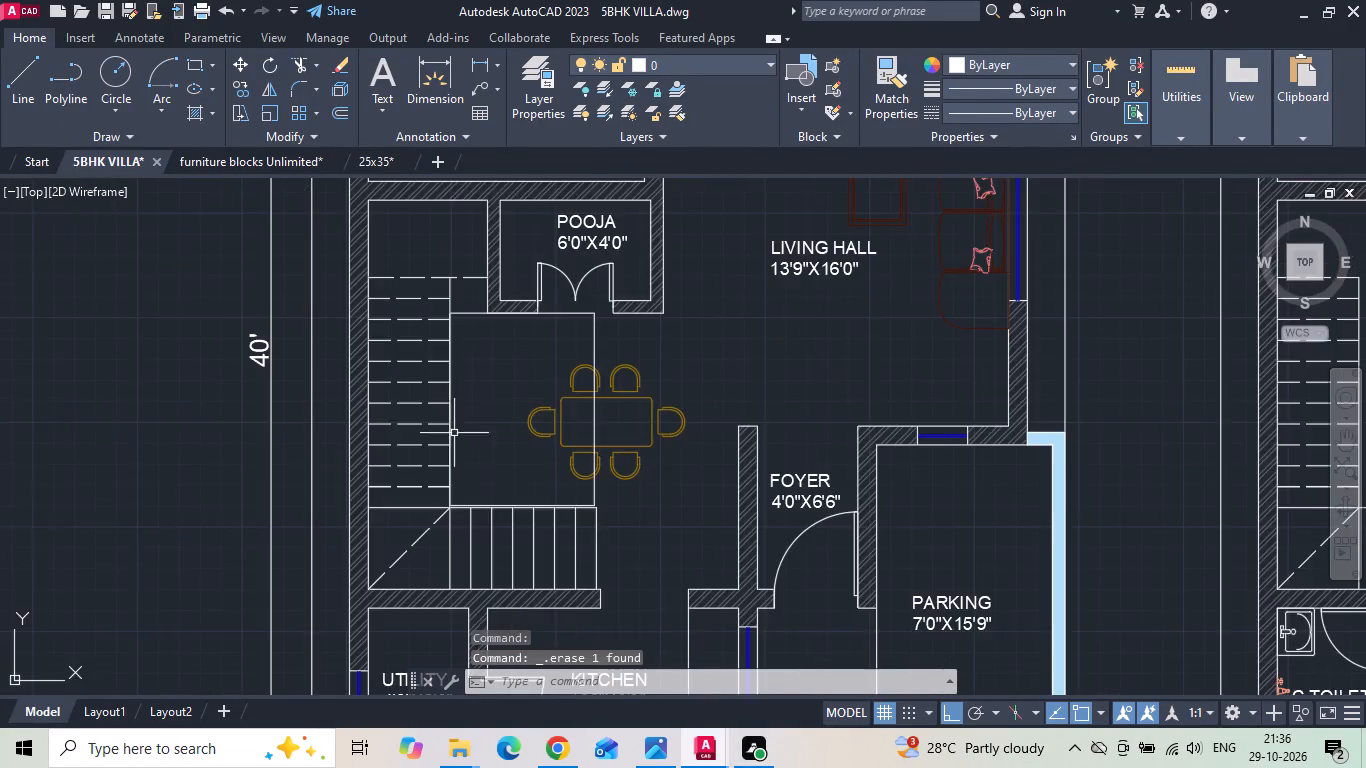
scroll(474, 525, "up", 3)
left_click(528, 480)
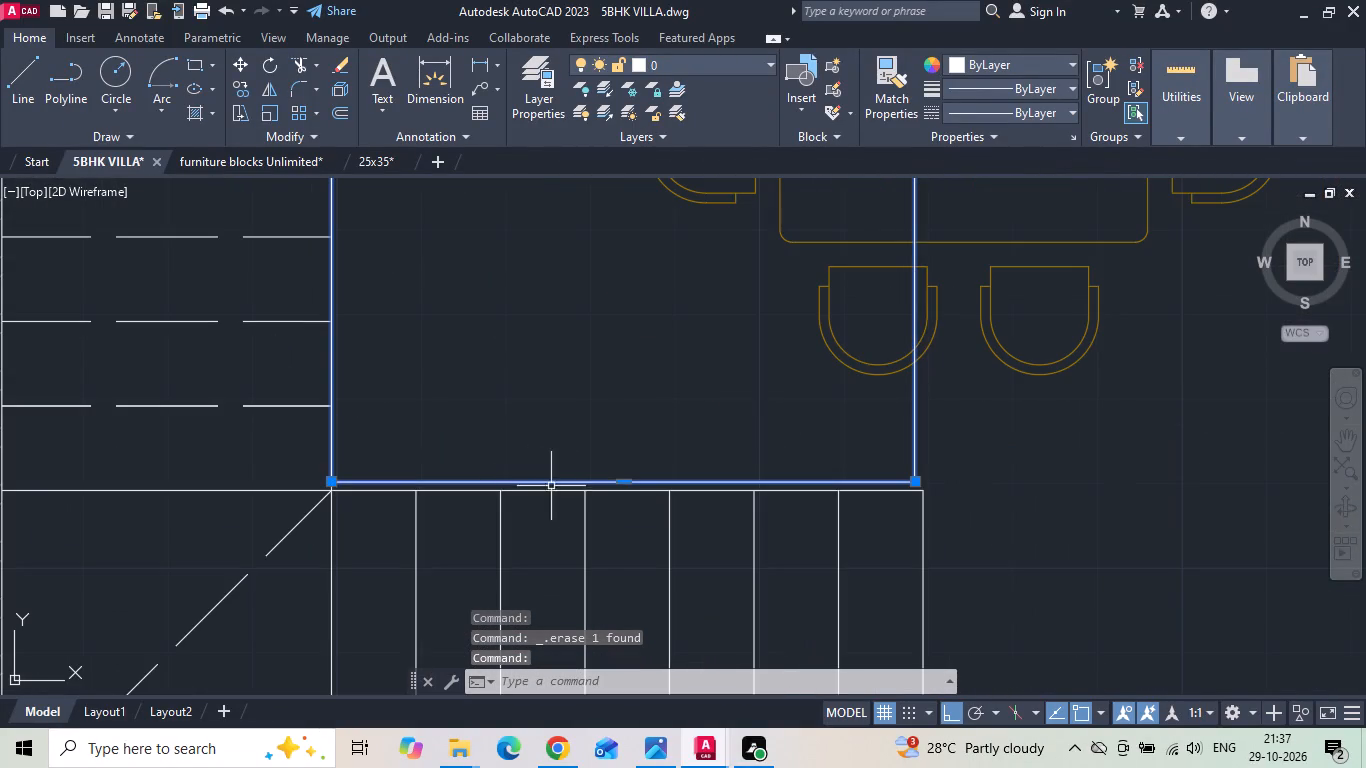
left_click(619, 487)
left_click(619, 496)
scroll(568, 553, "down", 2)
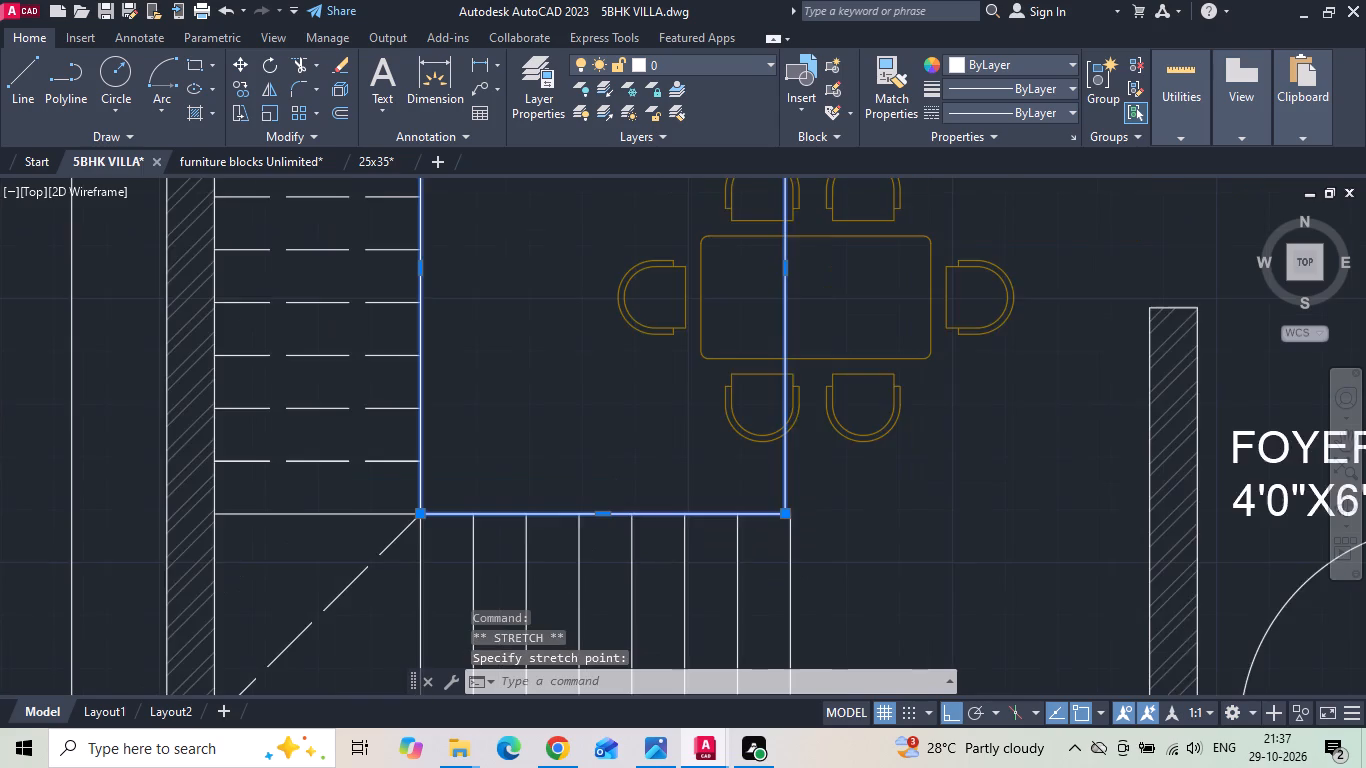
key("Escape")
Draw a diagonal line across the ground floor stairwell rectangle, from its upper stair-side corner to the opposite lower corner.
key("l")
key("space")
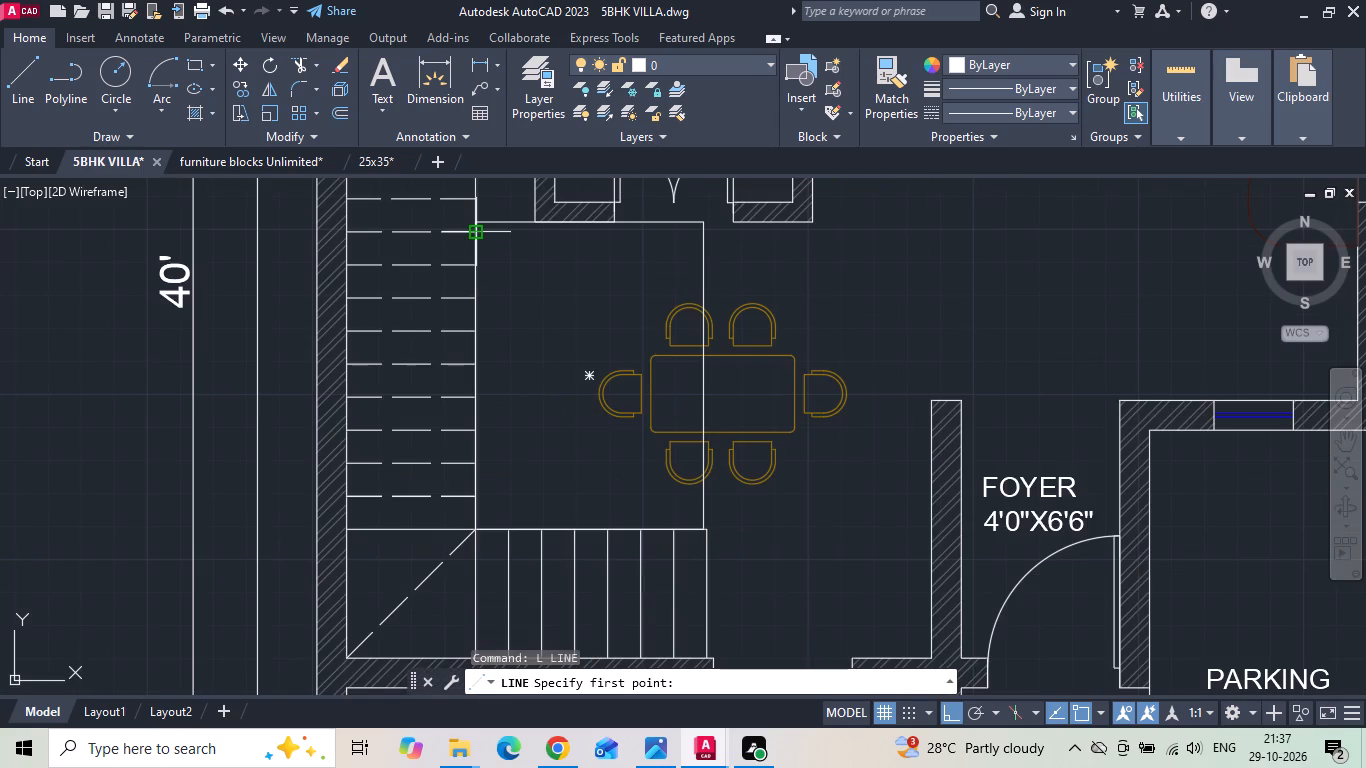
scroll(476, 228, "up", 1)
left_click(470, 221)
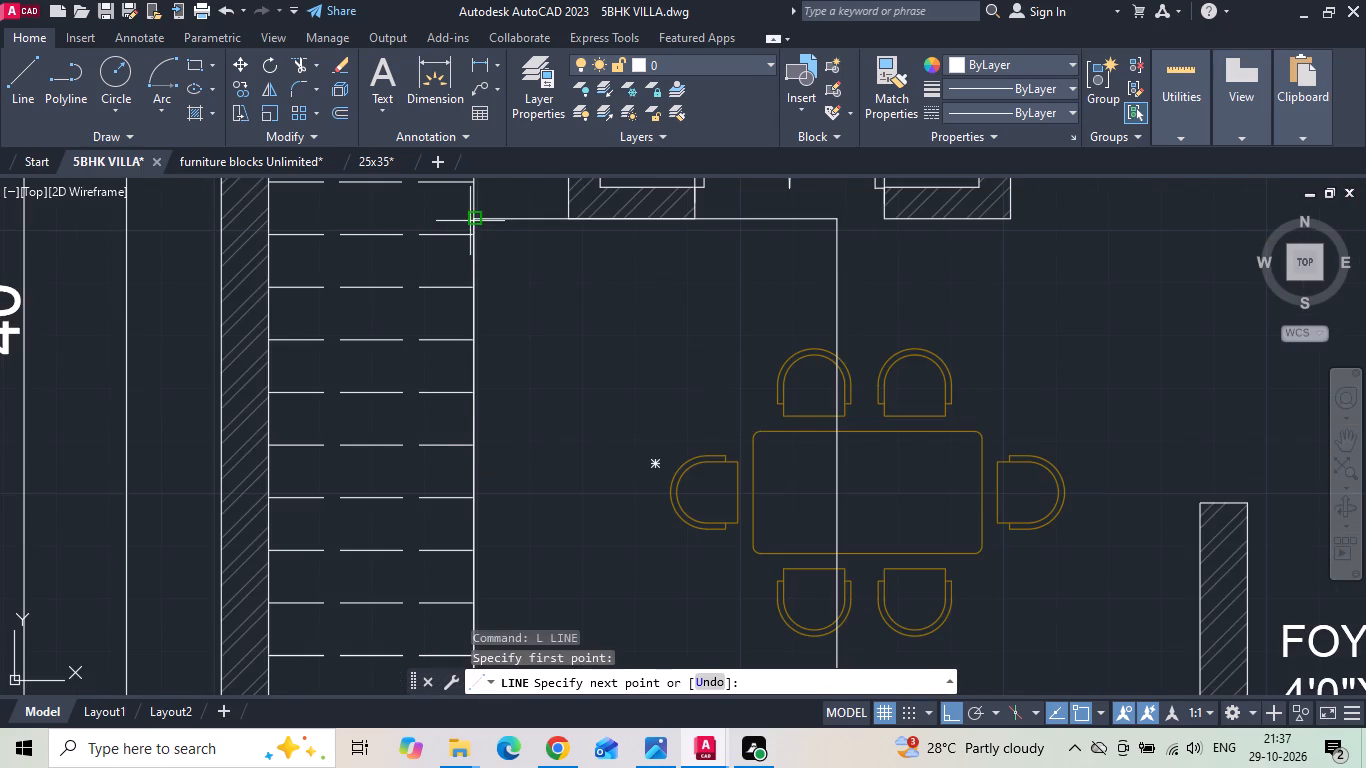
scroll(474, 230, "down", 1)
scroll(701, 547, "up", 3)
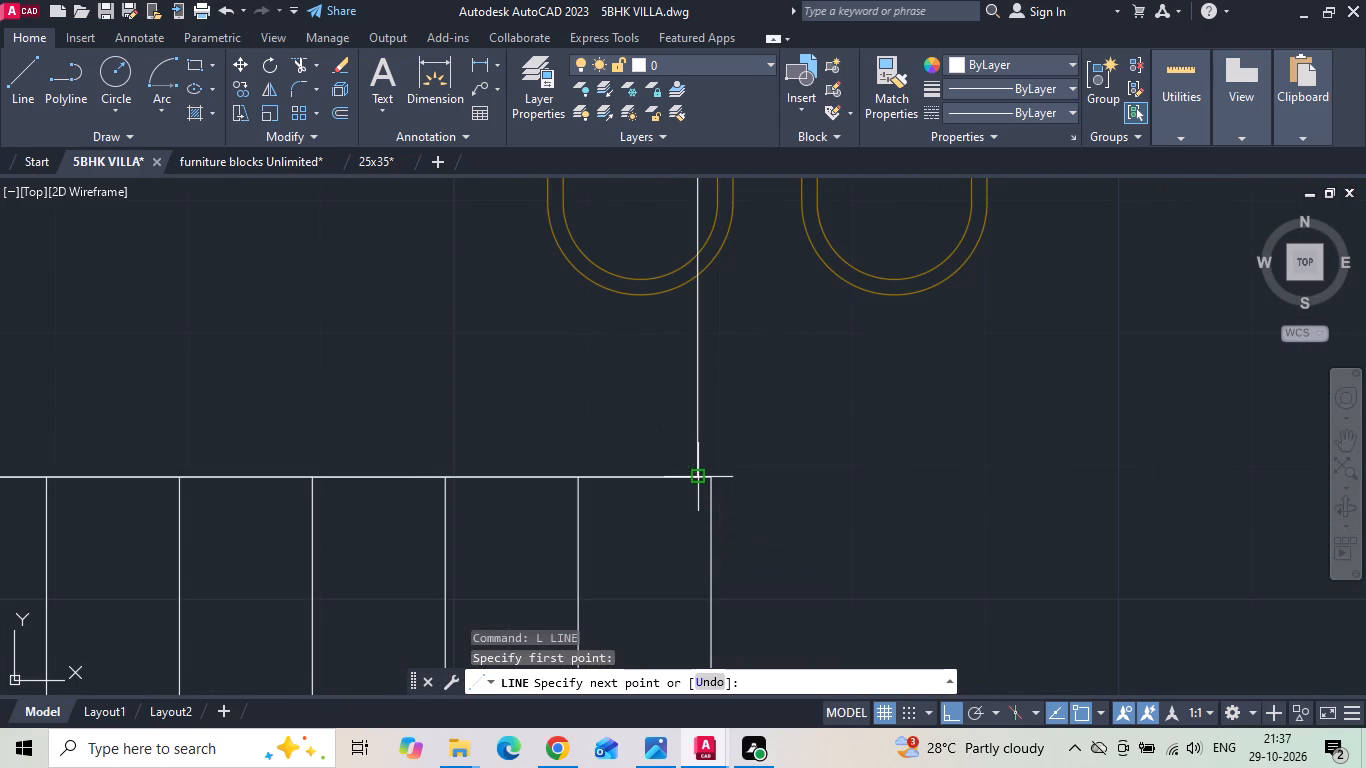
left_click(697, 477)
scroll(678, 497, "down", 1)
key("Escape")
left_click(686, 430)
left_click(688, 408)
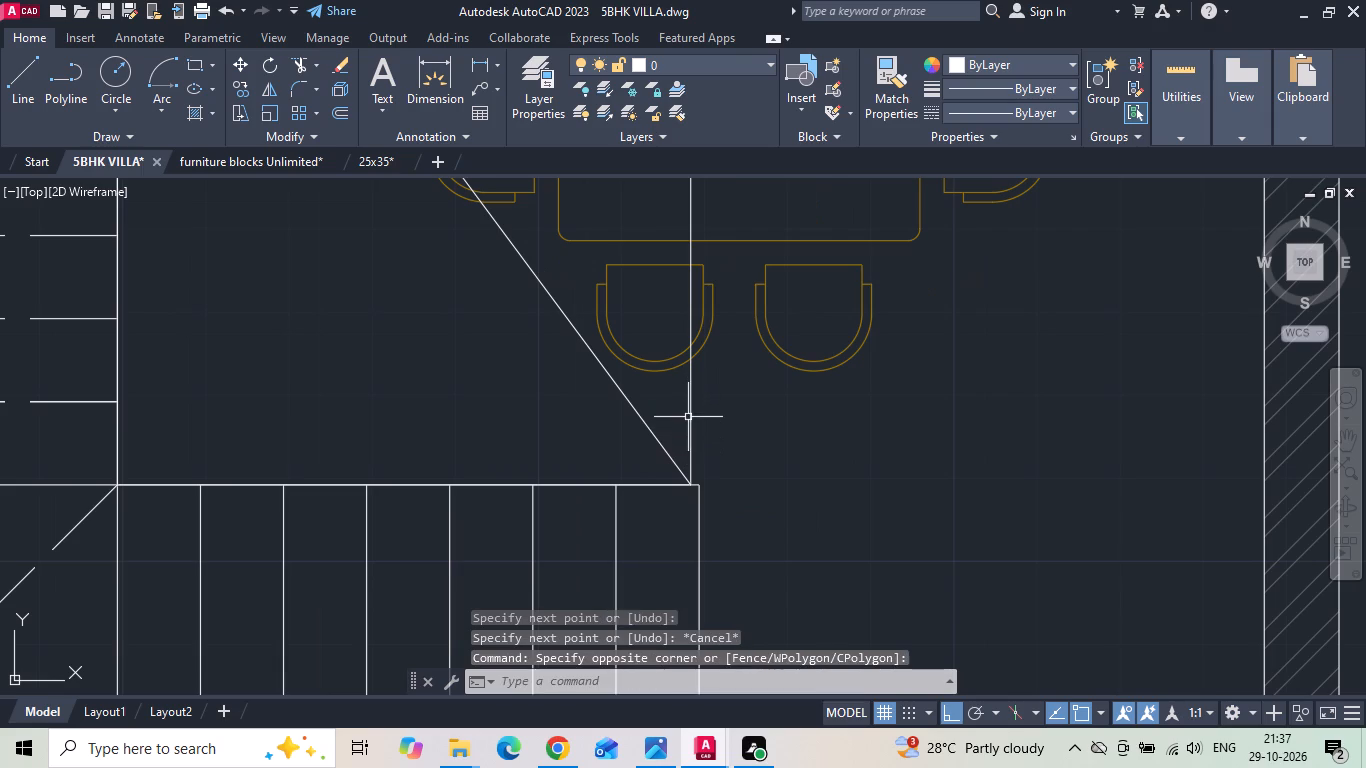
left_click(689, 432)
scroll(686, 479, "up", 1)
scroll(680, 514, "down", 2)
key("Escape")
Measure the horizontal gap between the rectangle's lower corner and the end of the lower stair flight.
left_click(476, 60)
scroll(727, 550, "up", 2)
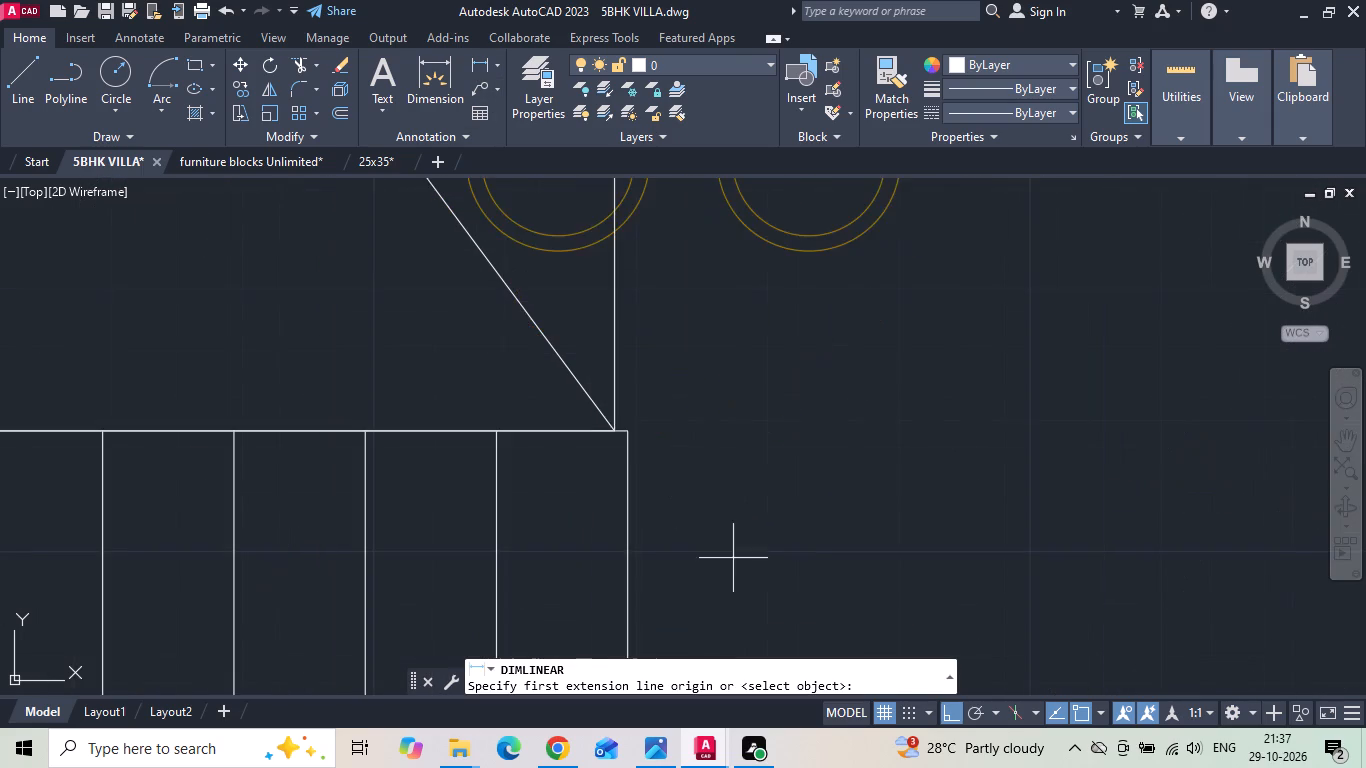
scroll(634, 436, "up", 3)
left_click(598, 416)
left_click(534, 410)
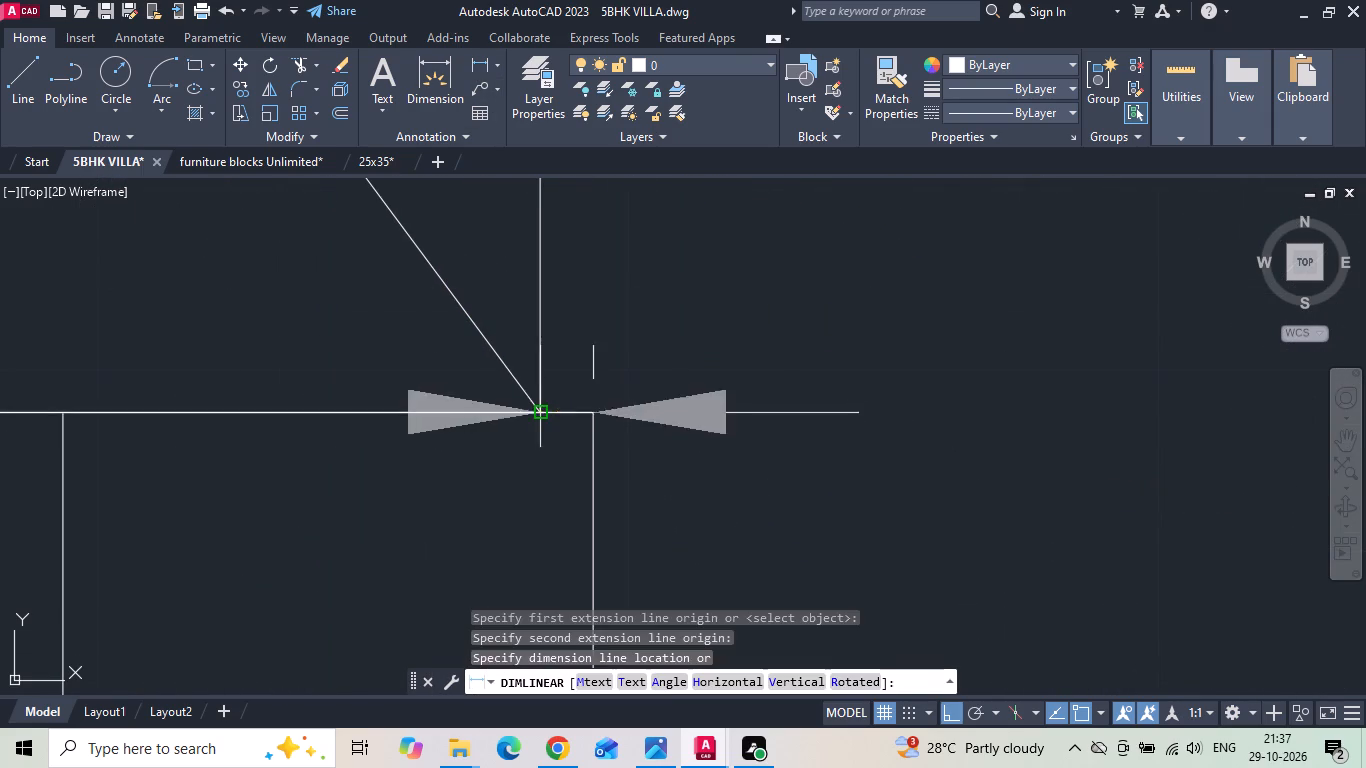
scroll(533, 424, "down", 6)
key("Escape")
Stretch the rectangle's dining-side edge 1" outward to line up with the end of the lower stair flight.
scroll(531, 340, "down", 1)
left_click(529, 334)
scroll(529, 332, "up", 2)
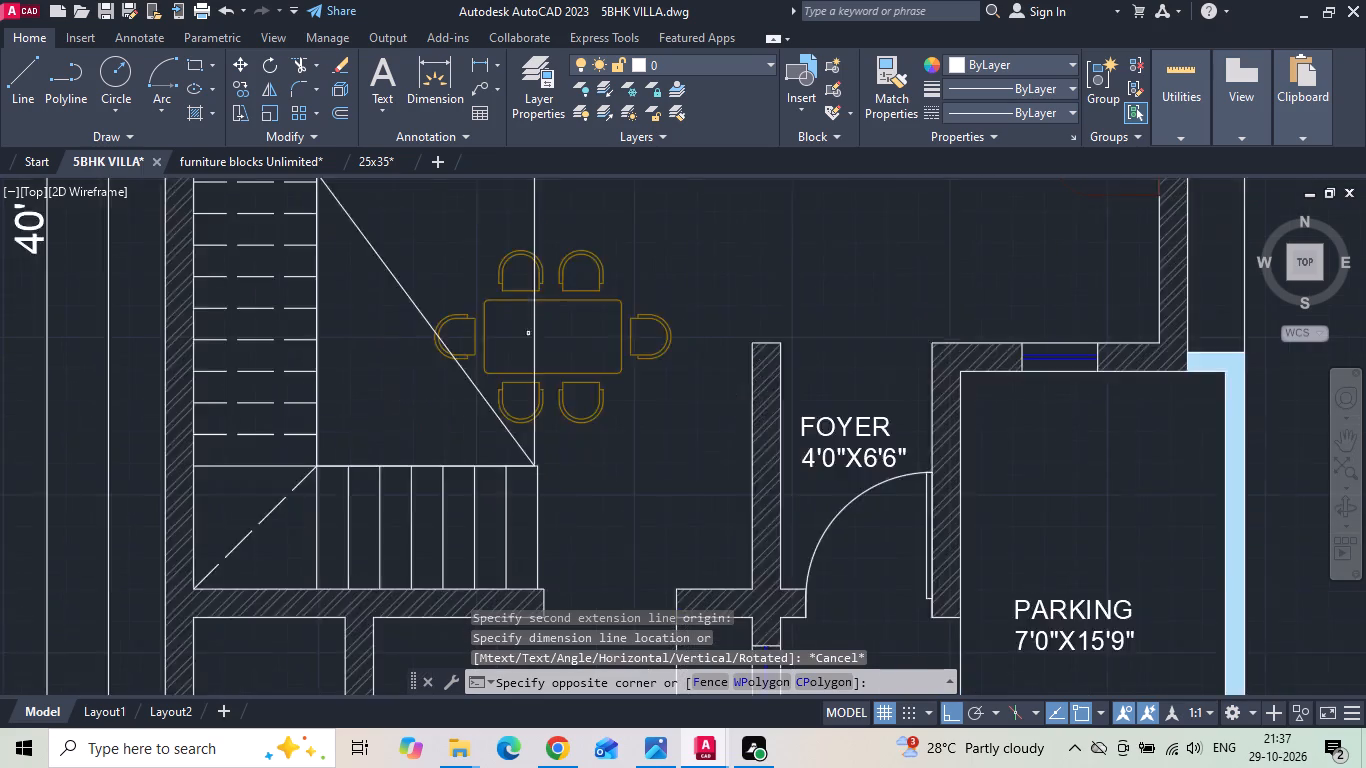
left_click(535, 319)
left_click(533, 332)
left_click(536, 313)
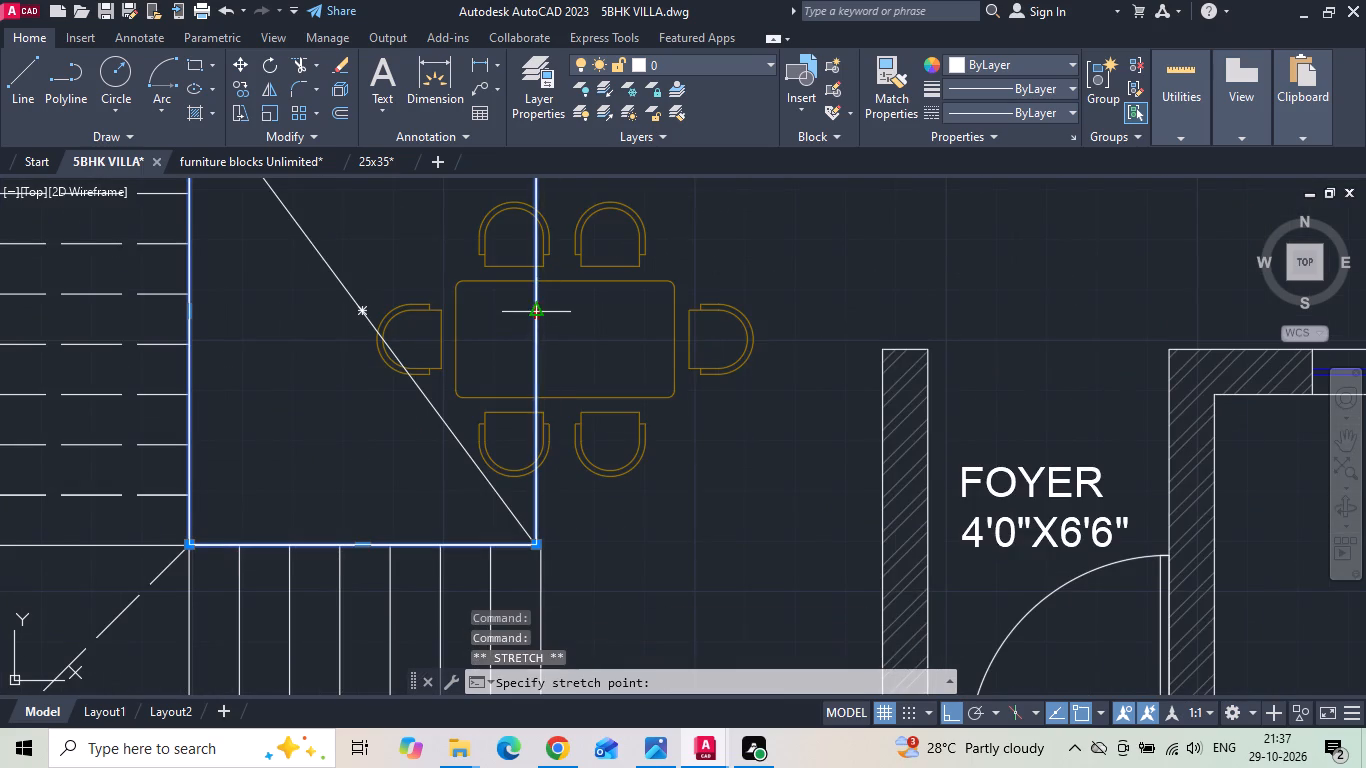
type("1")
key("space")
scroll(548, 565, "up", 2)
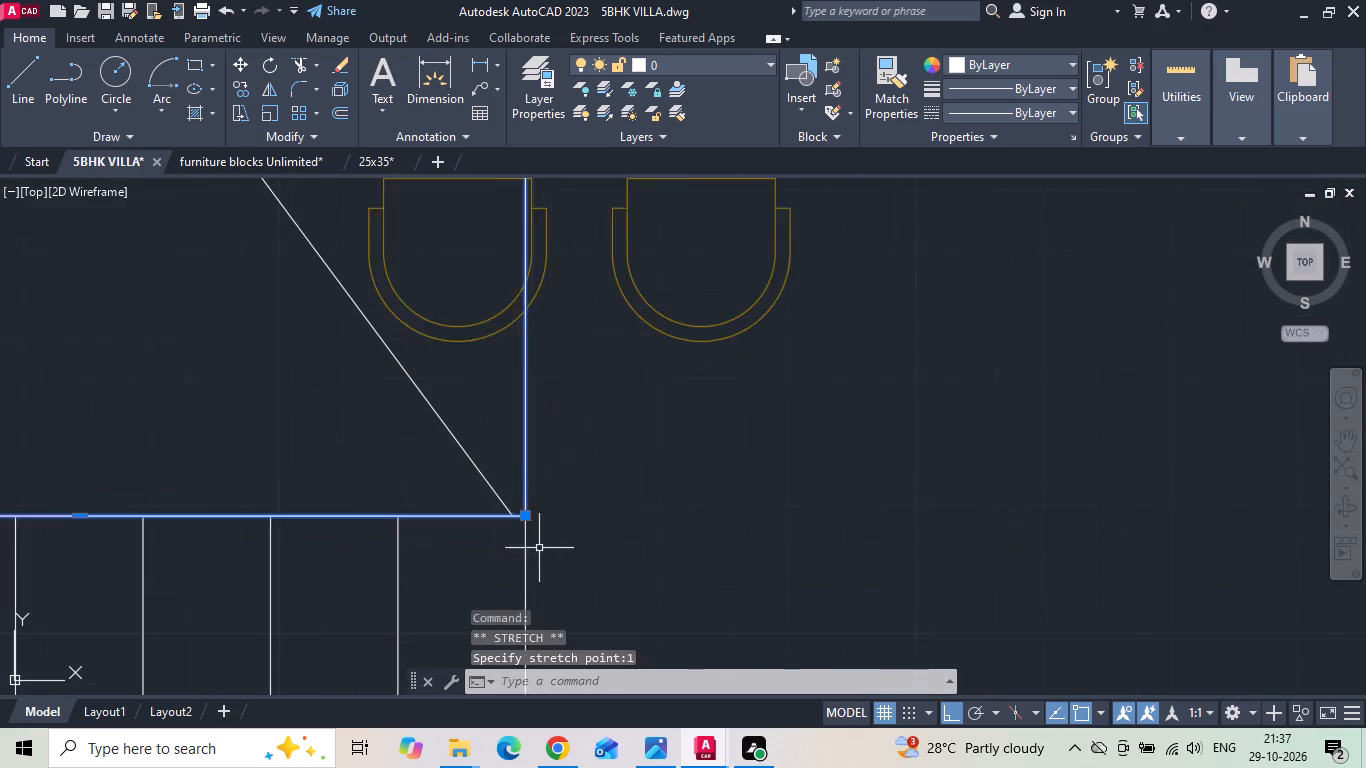
Stretch the diagonal line's lower end to the rectangle's shifted lower corner.
scroll(538, 547, "up", 2)
left_click(461, 448)
left_click(426, 449)
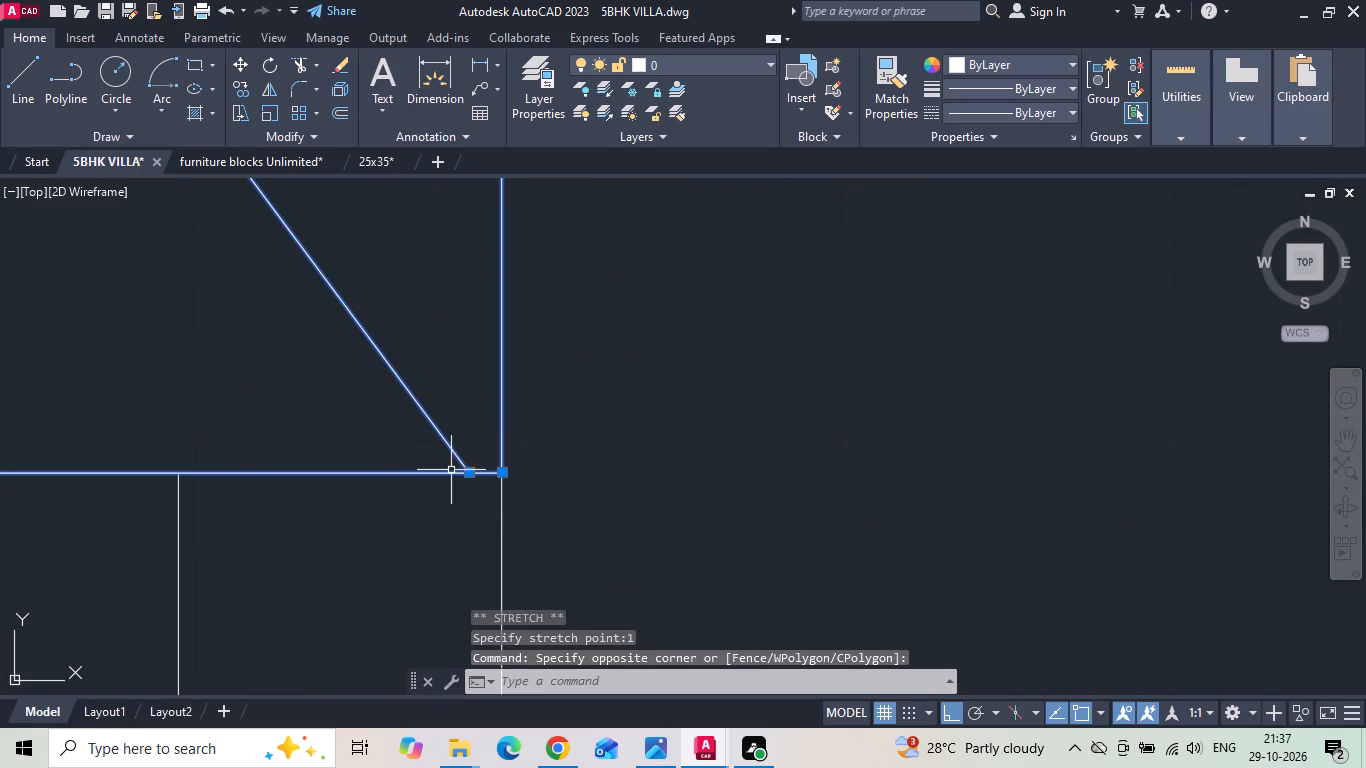
left_click(473, 475)
left_click(503, 466)
key("Escape")
scroll(616, 504, "down", 4)
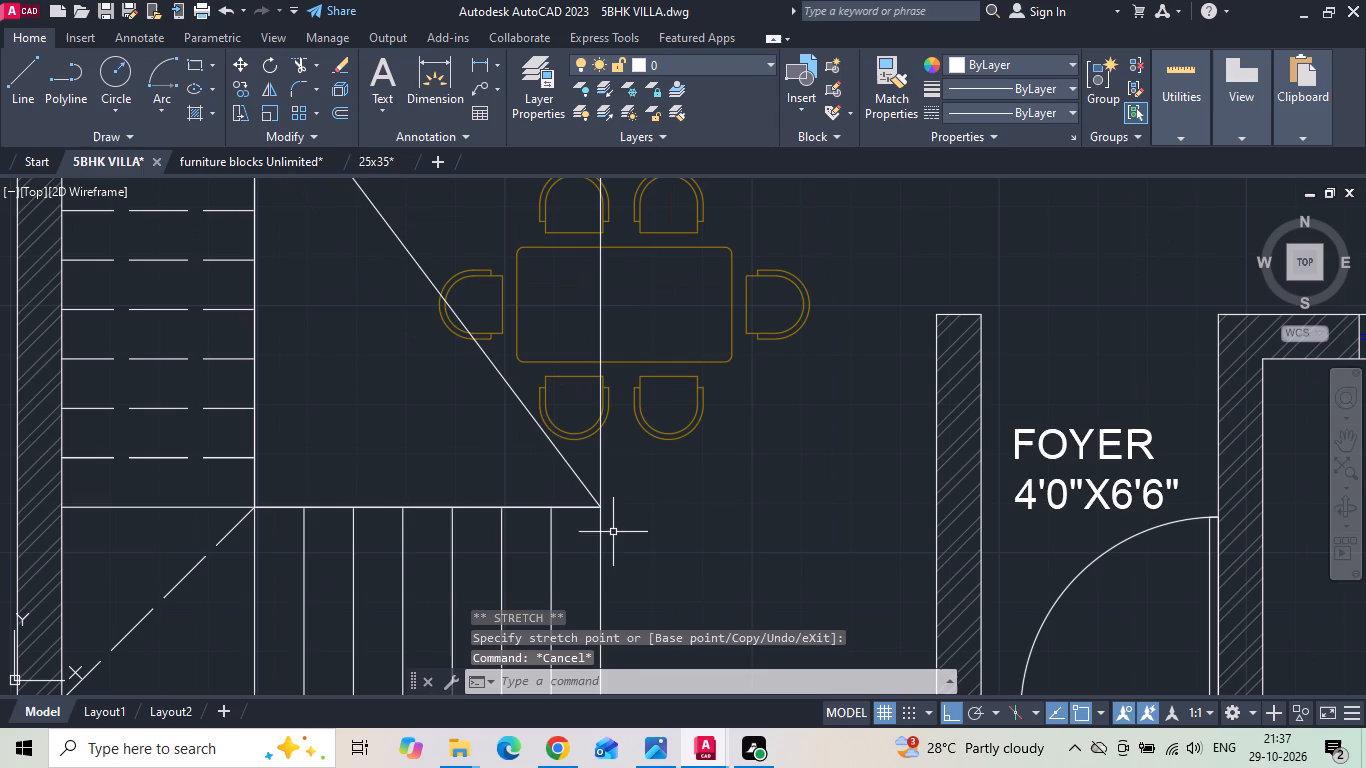
Draw the second diagonal from the rectangle's lower stair-side corner to its opposite upper corner, completing the cross.
key("l")
key("space")
left_click(258, 502)
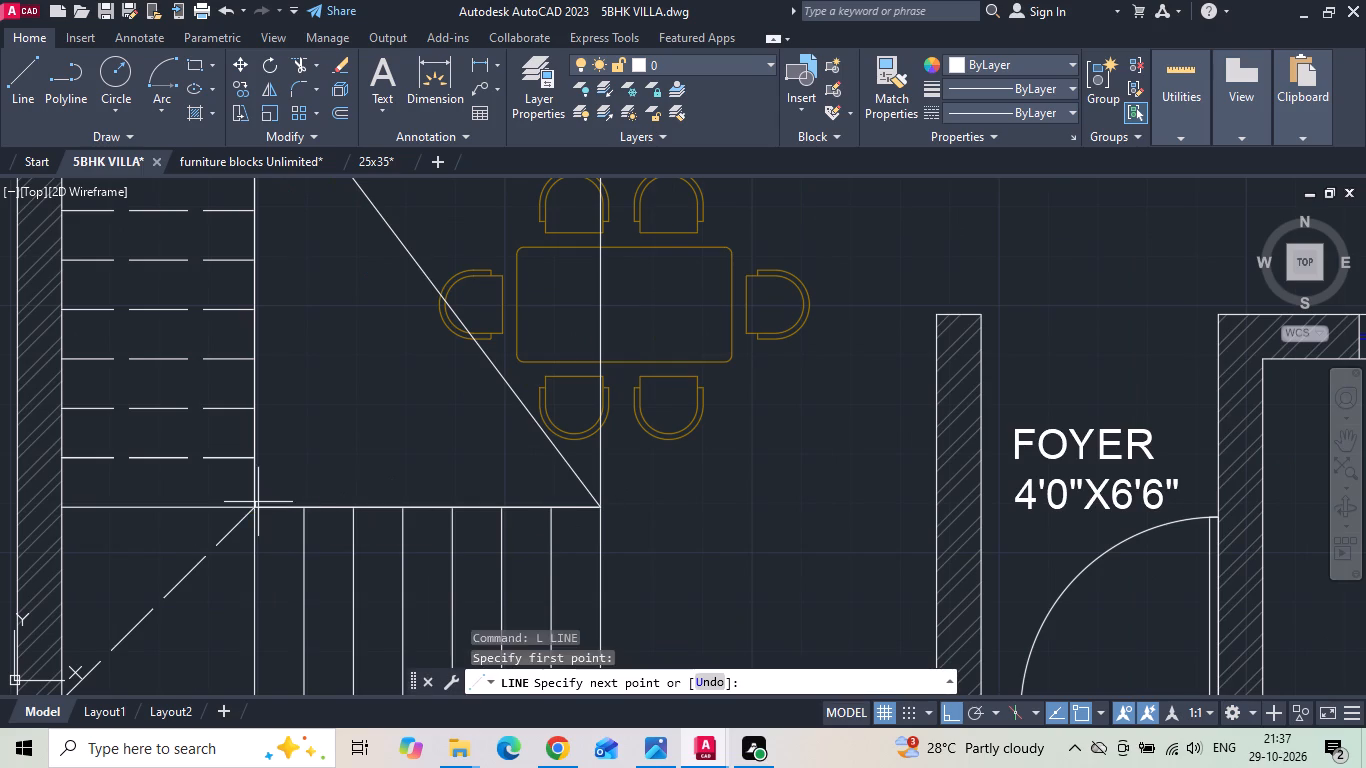
scroll(392, 481, "down", 2)
left_click(477, 311)
key("Escape")
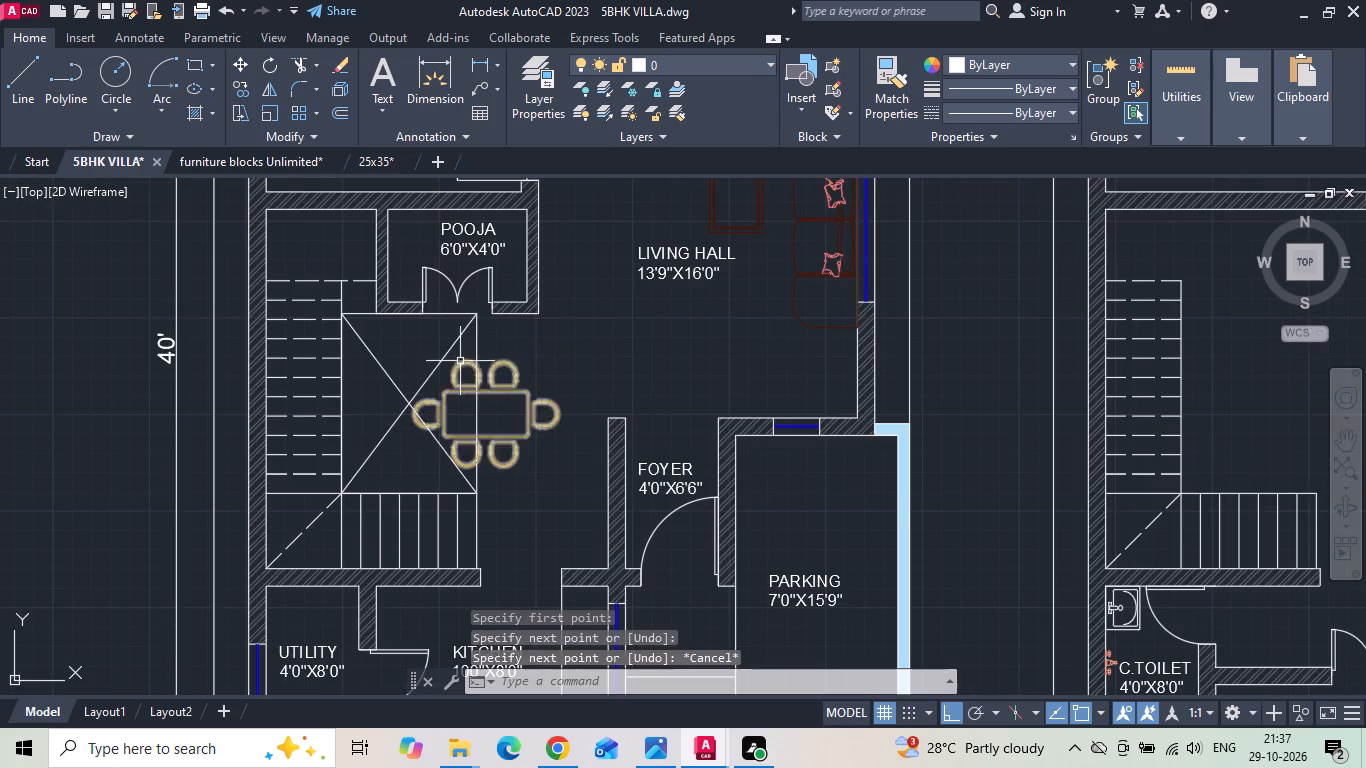
left_click(473, 350)
key("Escape")
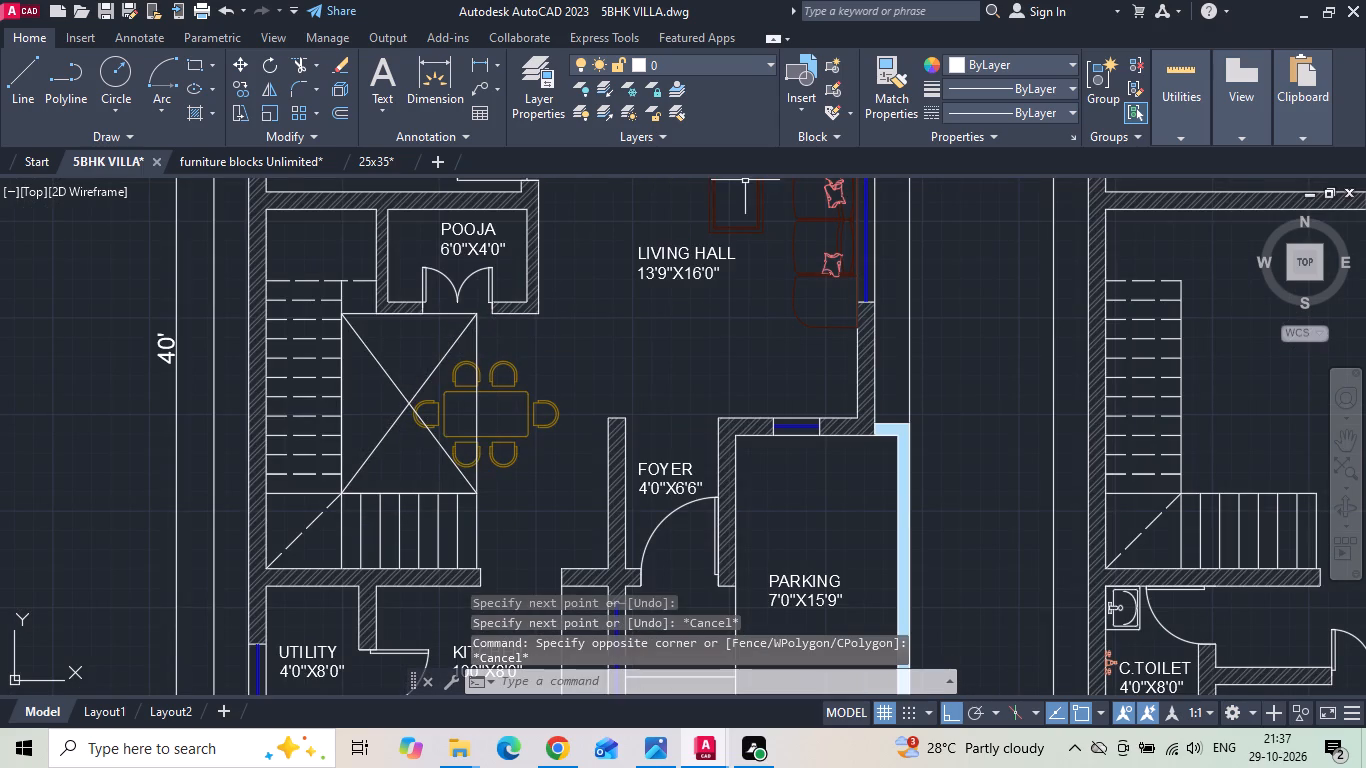
Match the properties of a dashed stair tread onto both diagonals and the rectangle.
left_click(881, 105)
left_click(318, 379)
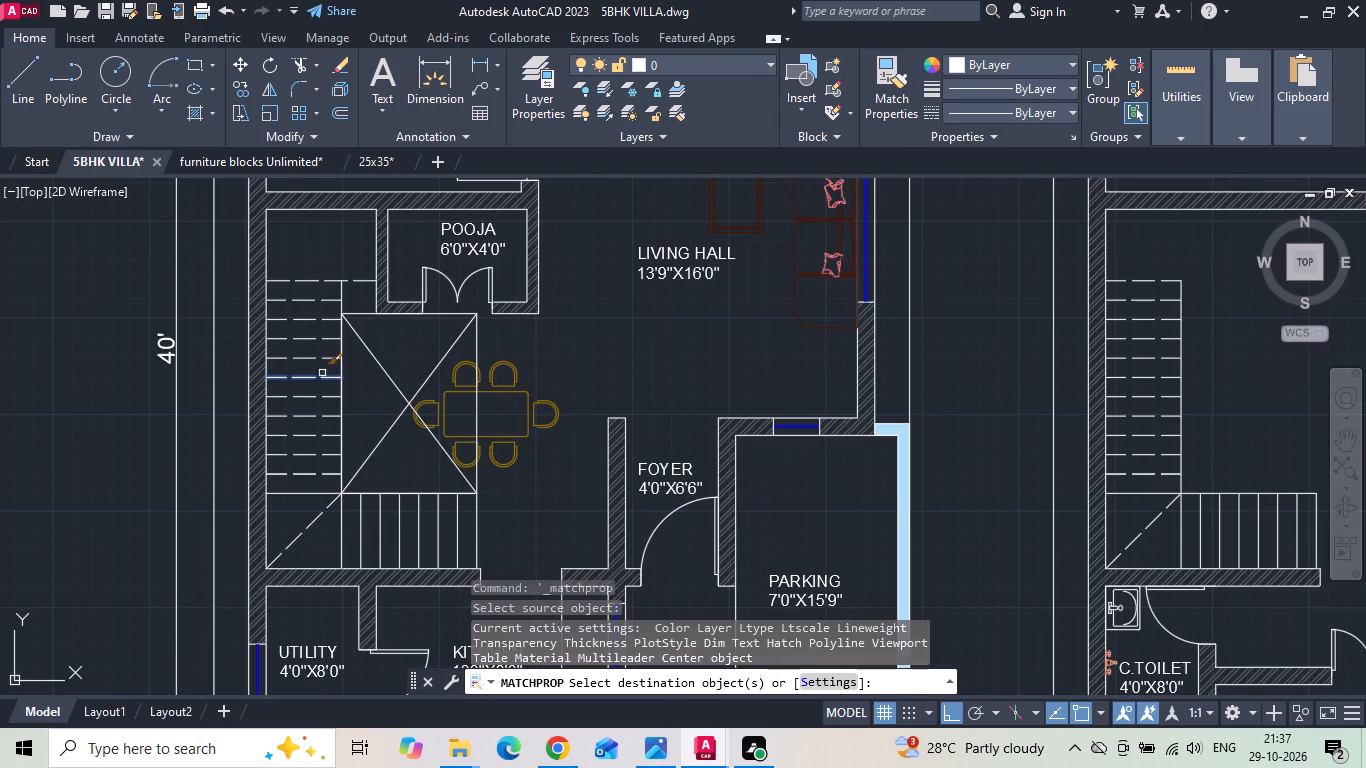
left_click(457, 354)
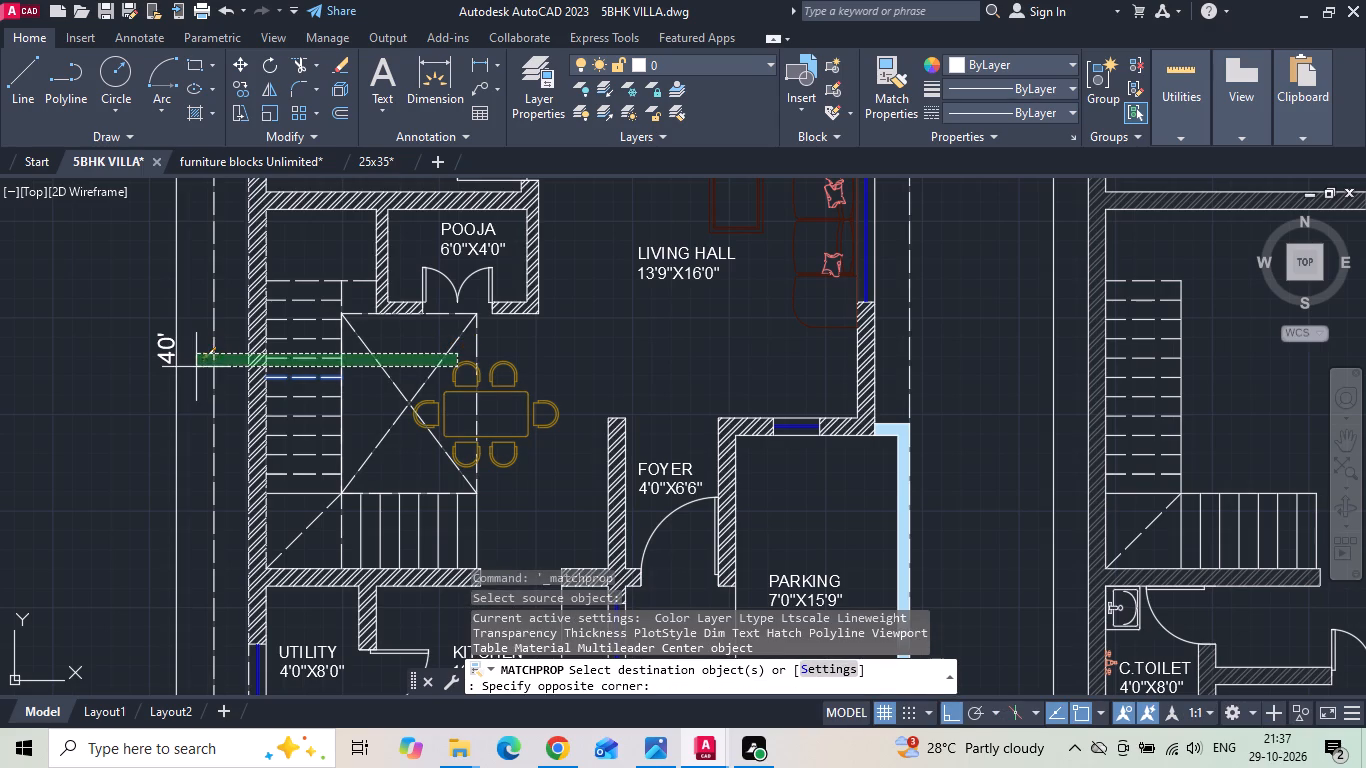
left_click(356, 360)
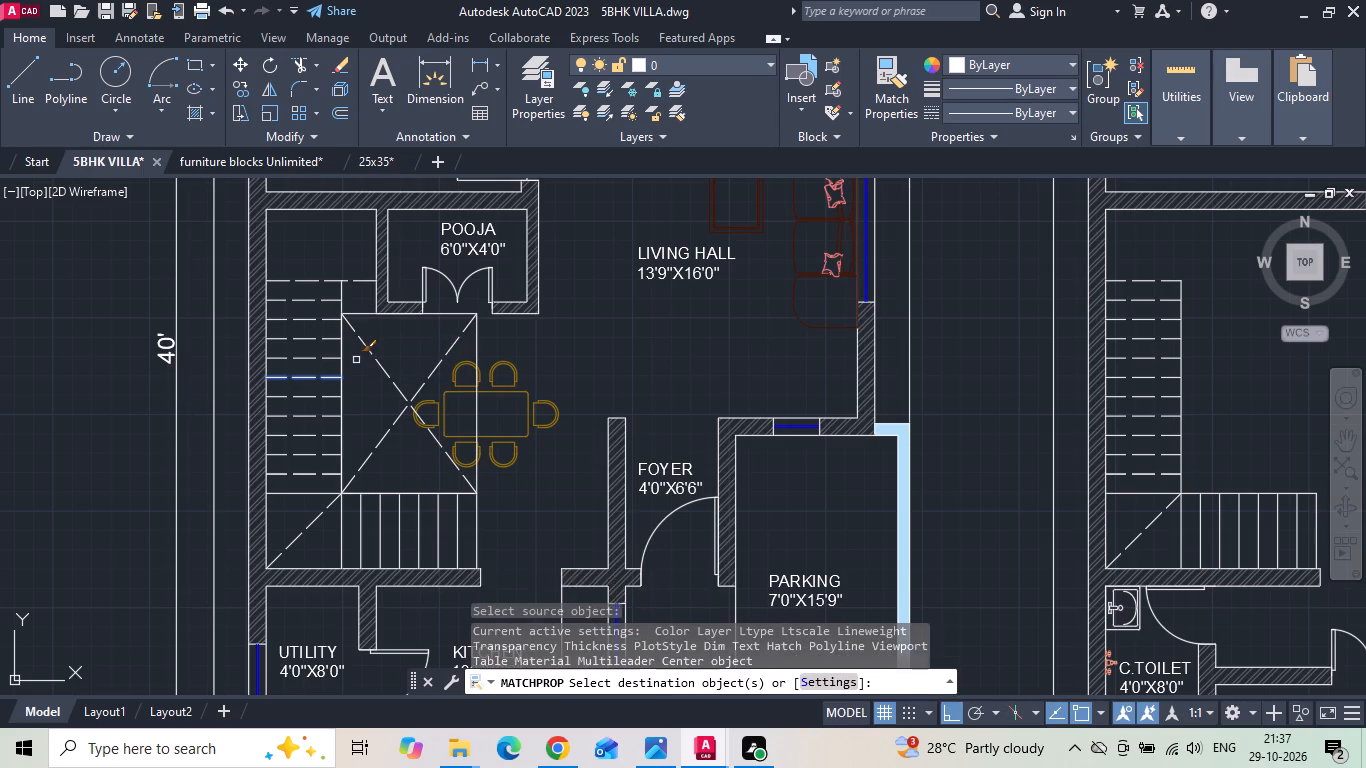
left_click(477, 344)
key("Escape")
Copy the dashed crossed rectangle to the same spot beside the stairs on the first and second floor plans.
left_click(468, 348)
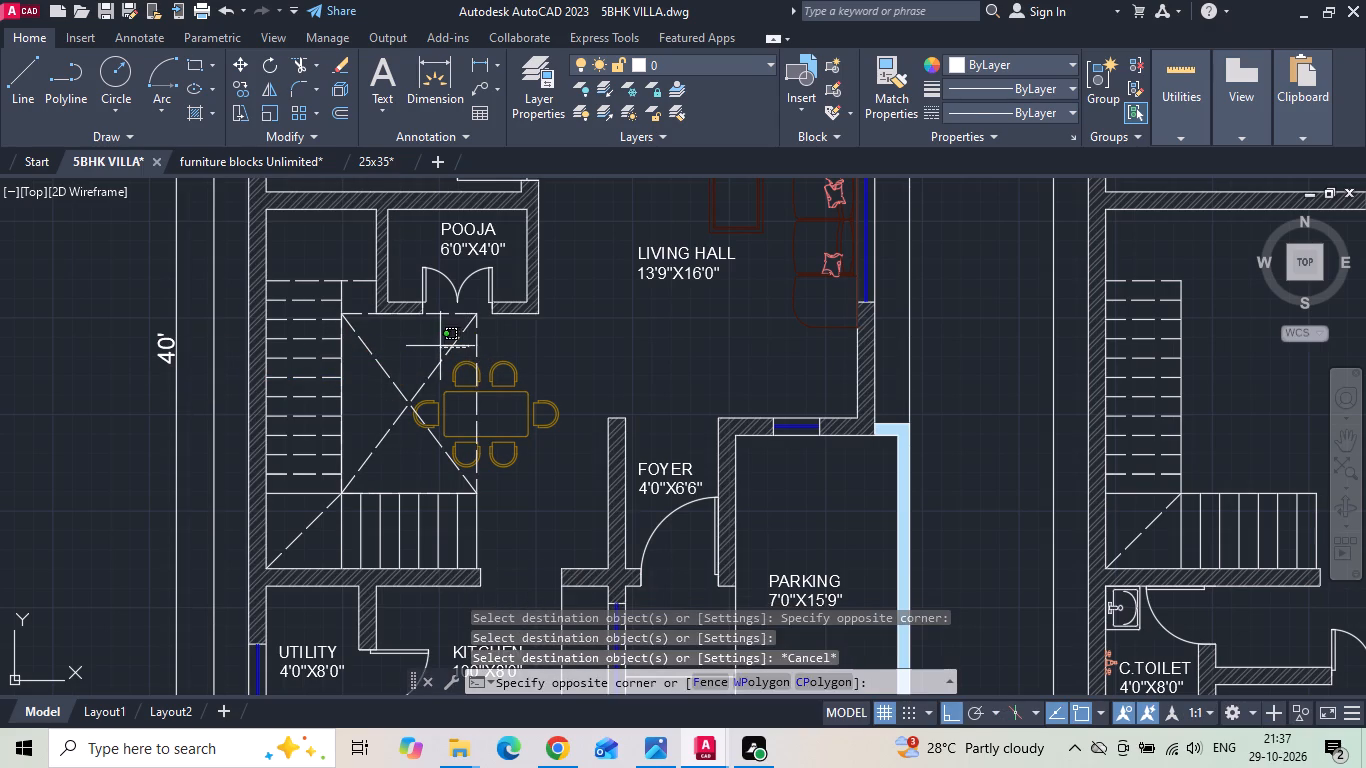
left_click(439, 345)
left_click_drag(398, 364, 390, 375)
left_click(362, 397)
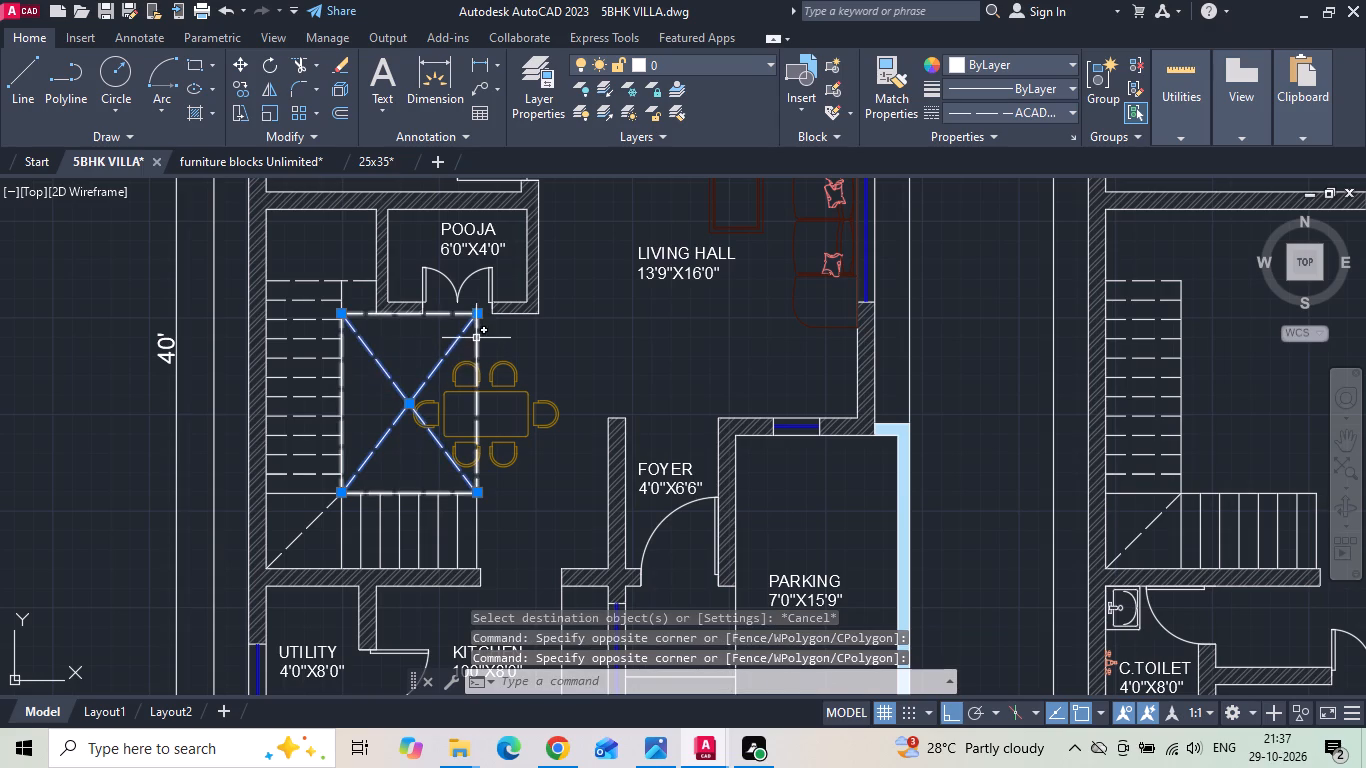
left_click(476, 338)
right_click(506, 328)
left_click(540, 414)
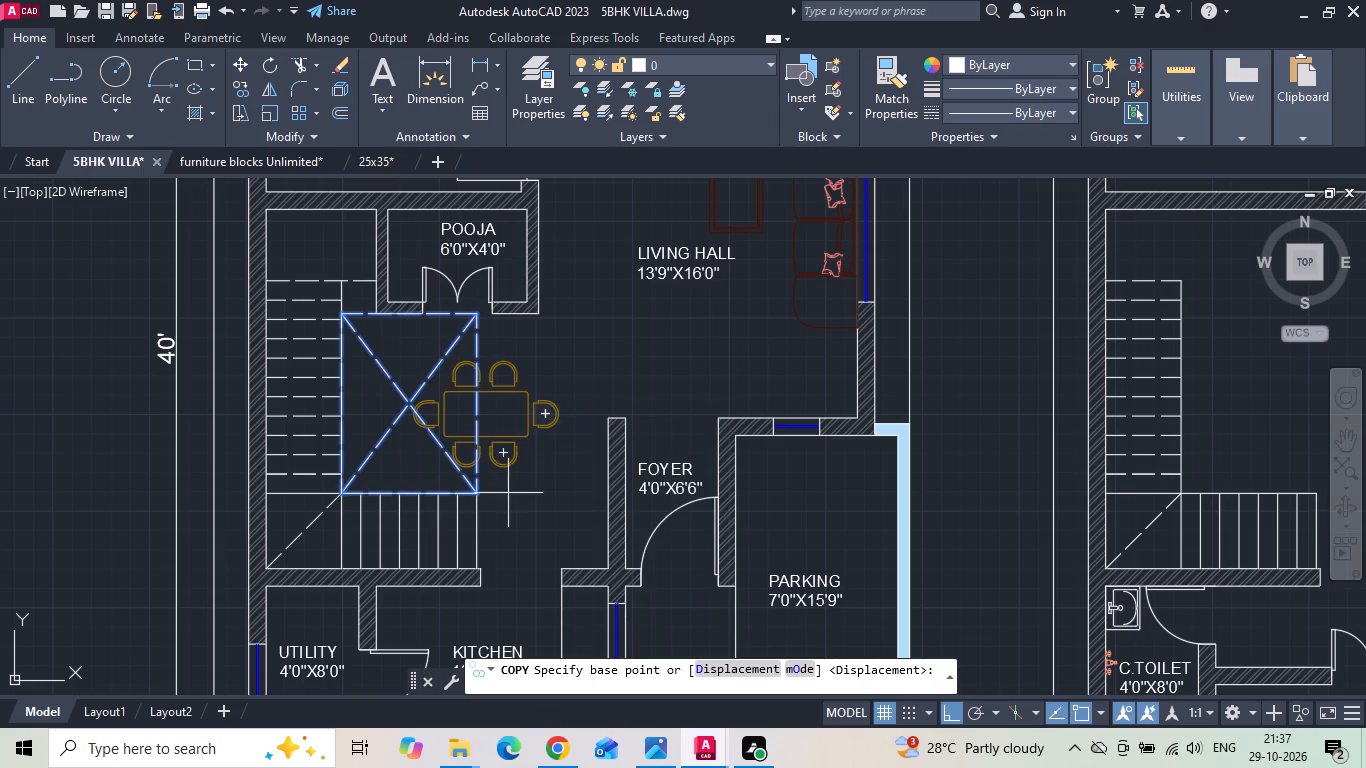
left_click(476, 492)
middle_click_drag(947, 475, 407, 439)
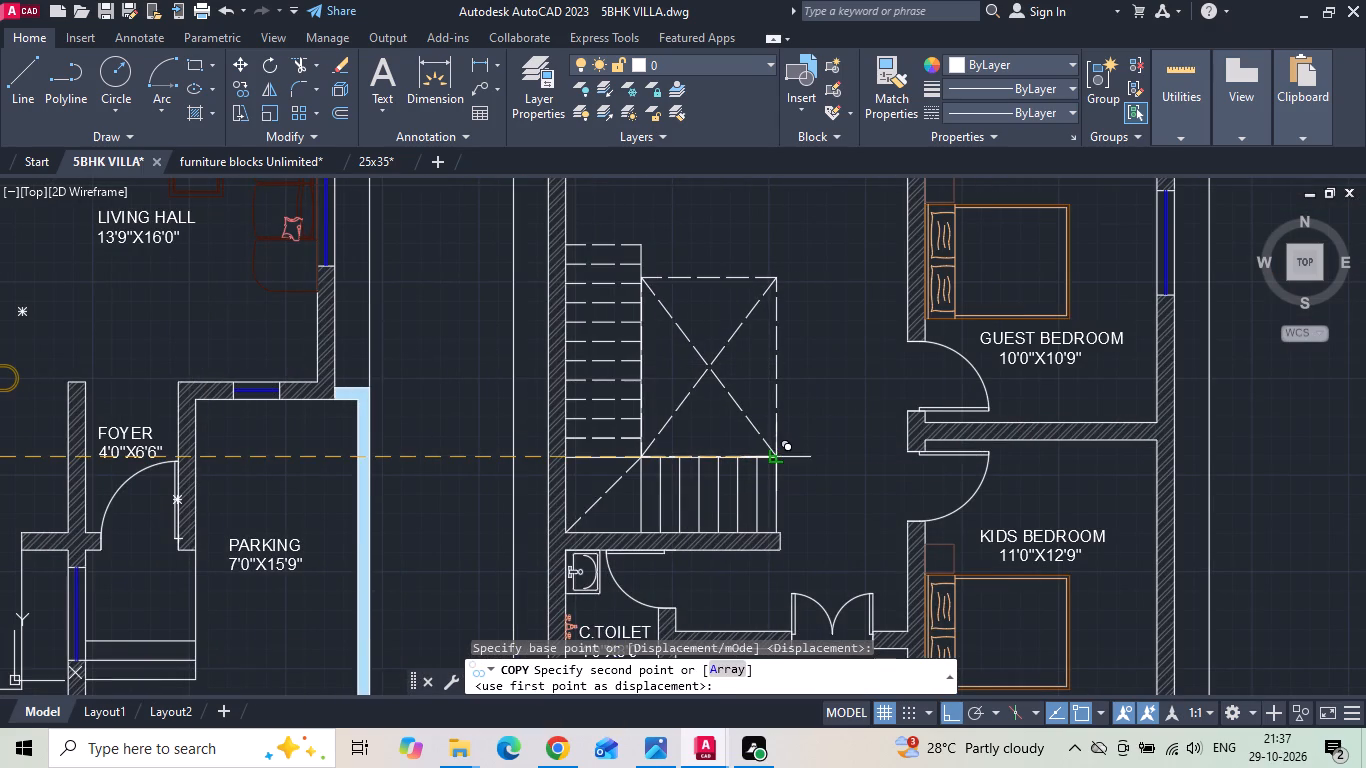
left_click(775, 455)
scroll(451, 386, "down", 2)
scroll(905, 394, "up", 2)
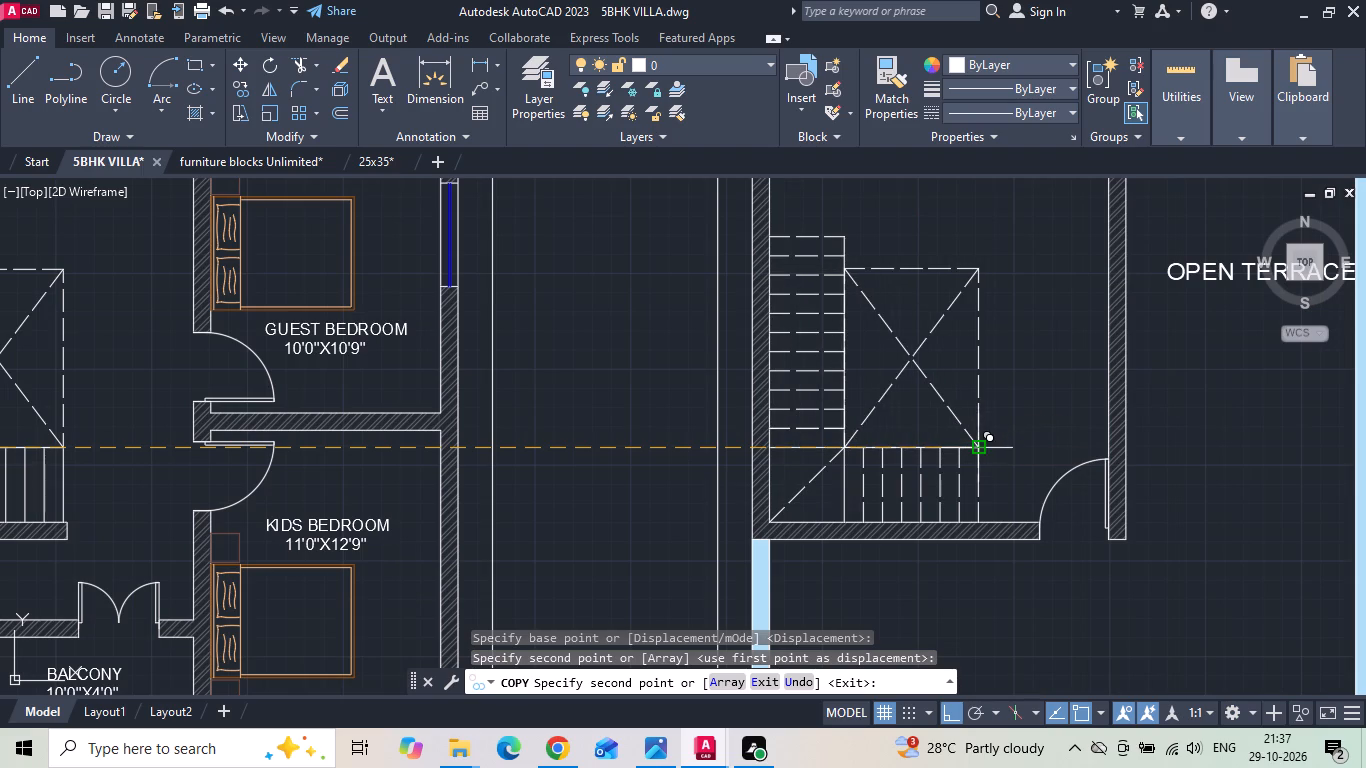
left_click(981, 450)
key("Escape")
Measure the vertical gap between the top of the first floor stairs and the master bedroom wall.
scroll(706, 416, "down", 2)
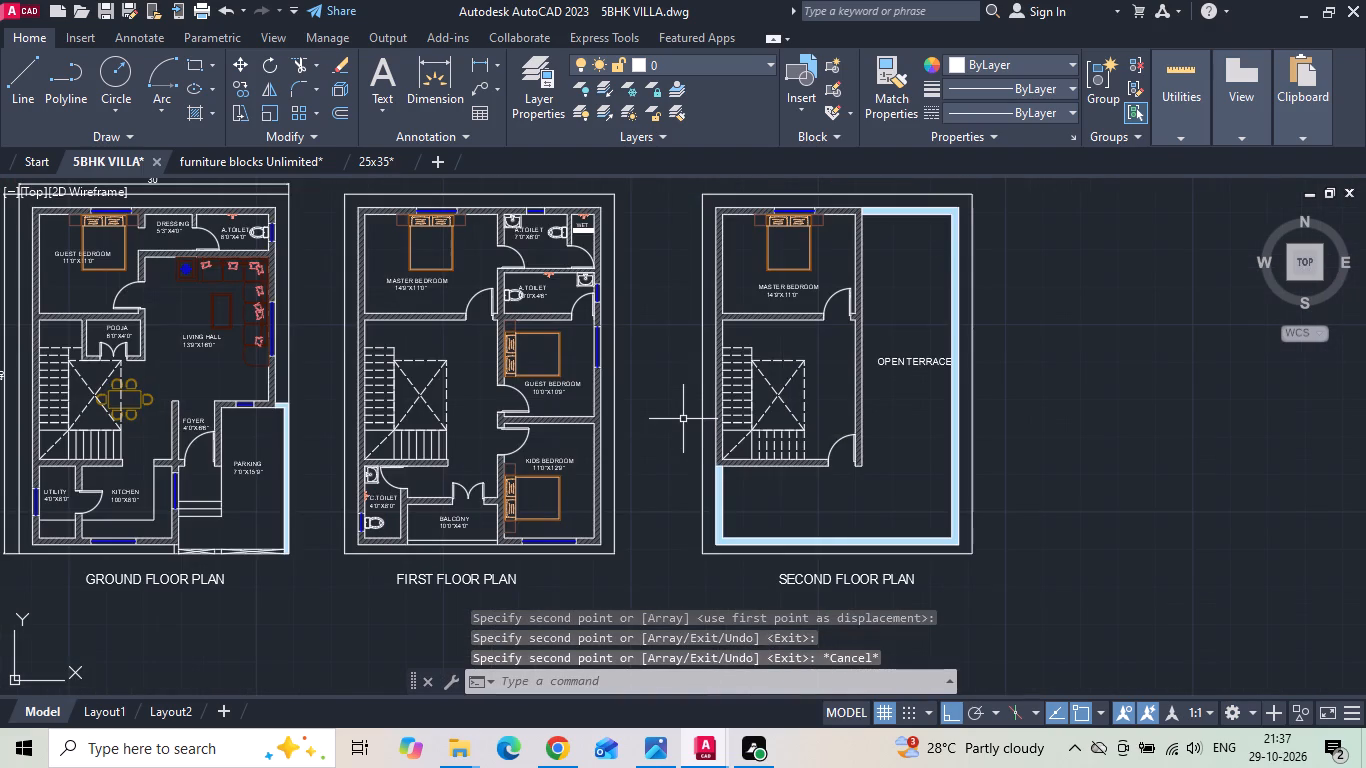
scroll(379, 330, "up", 2)
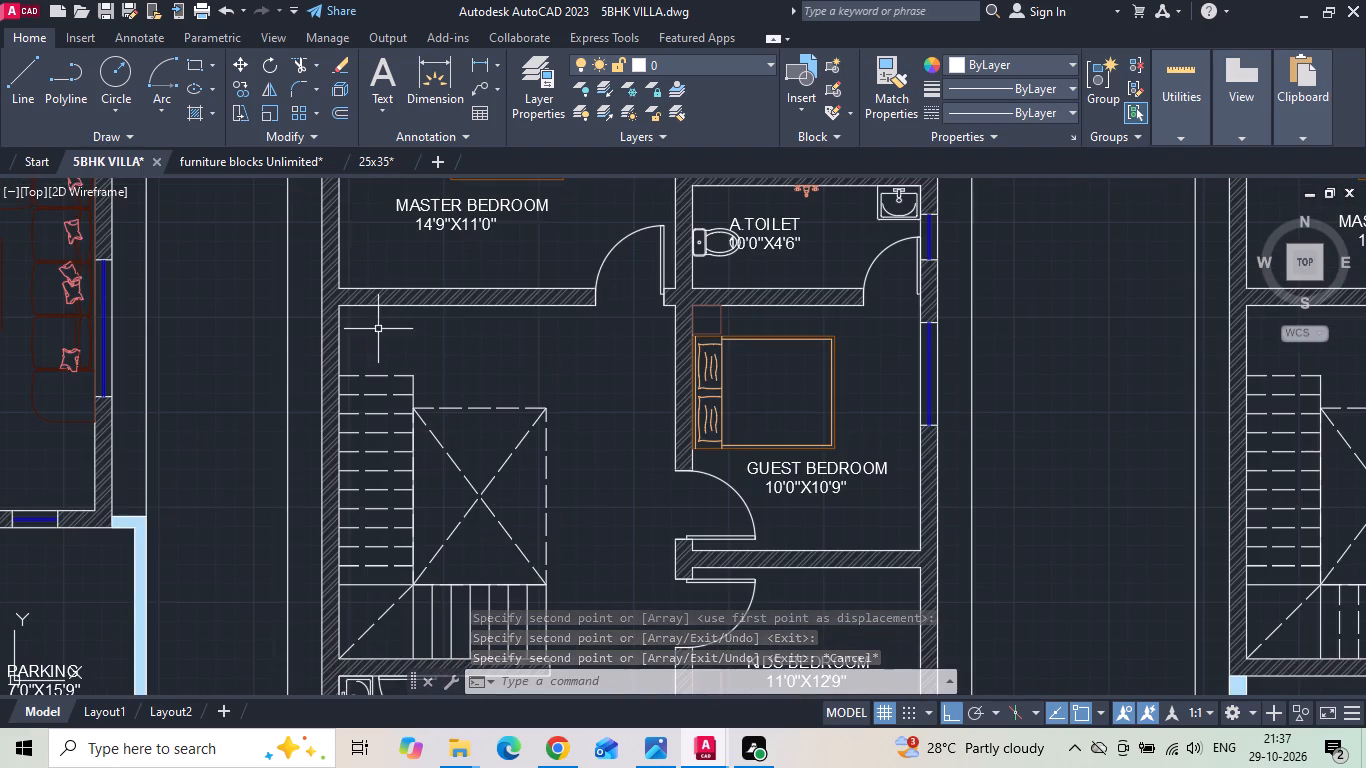
left_click(473, 62)
scroll(412, 325, "up", 1)
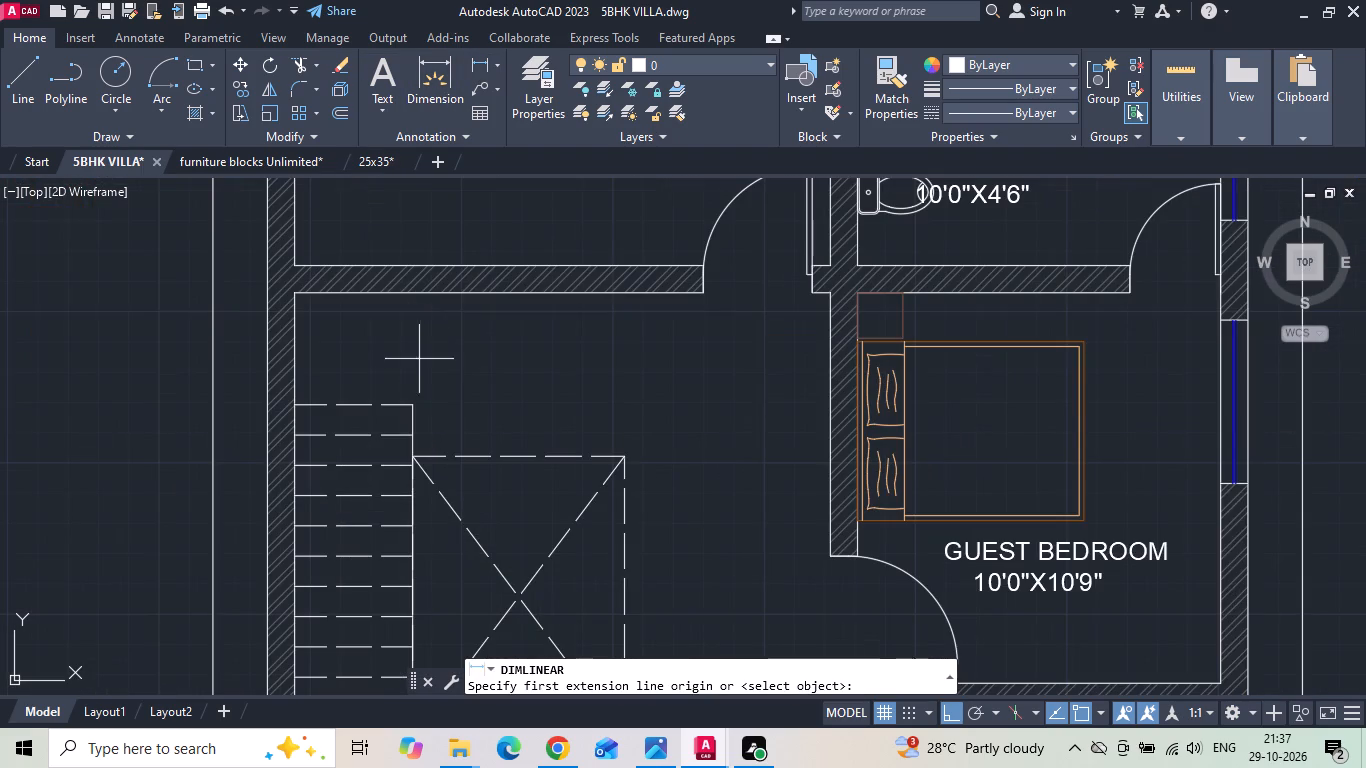
left_click(410, 399)
left_click(417, 290)
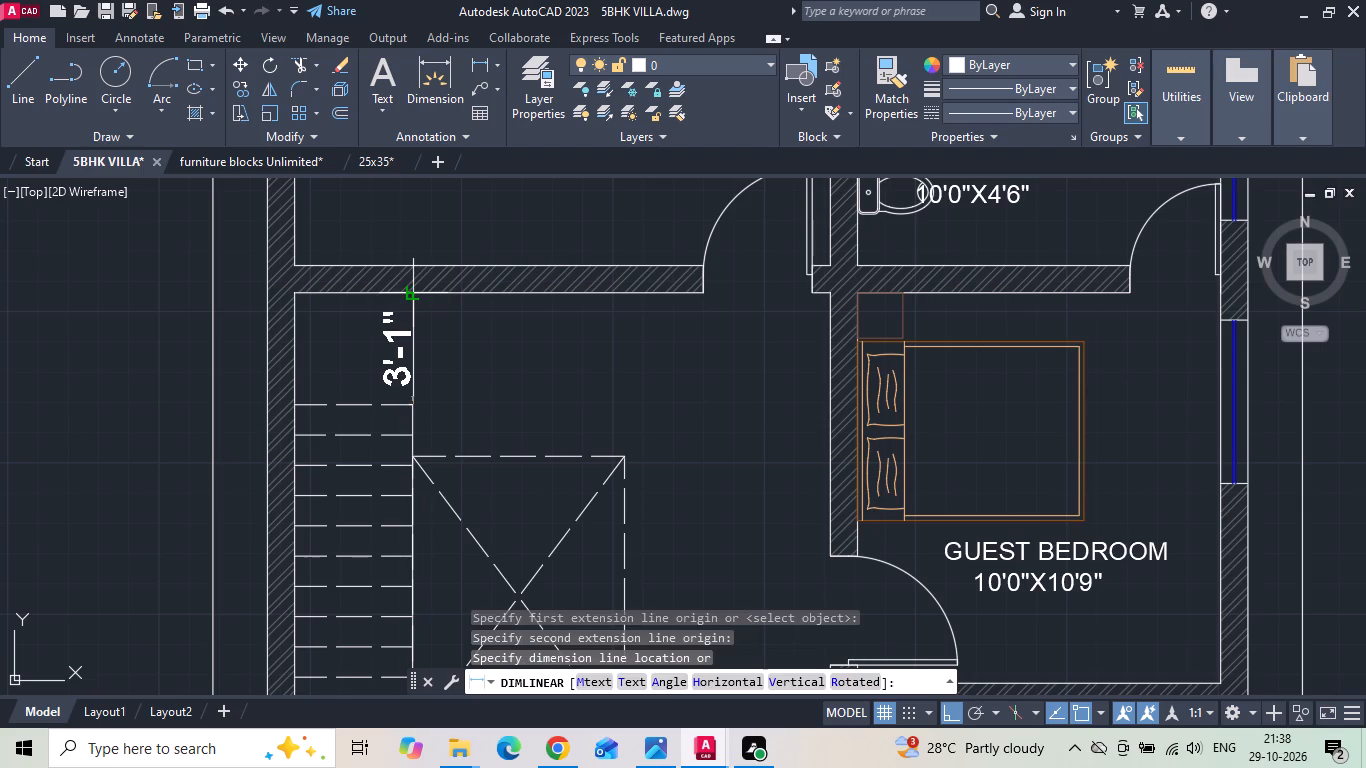
scroll(417, 290, "up", 2)
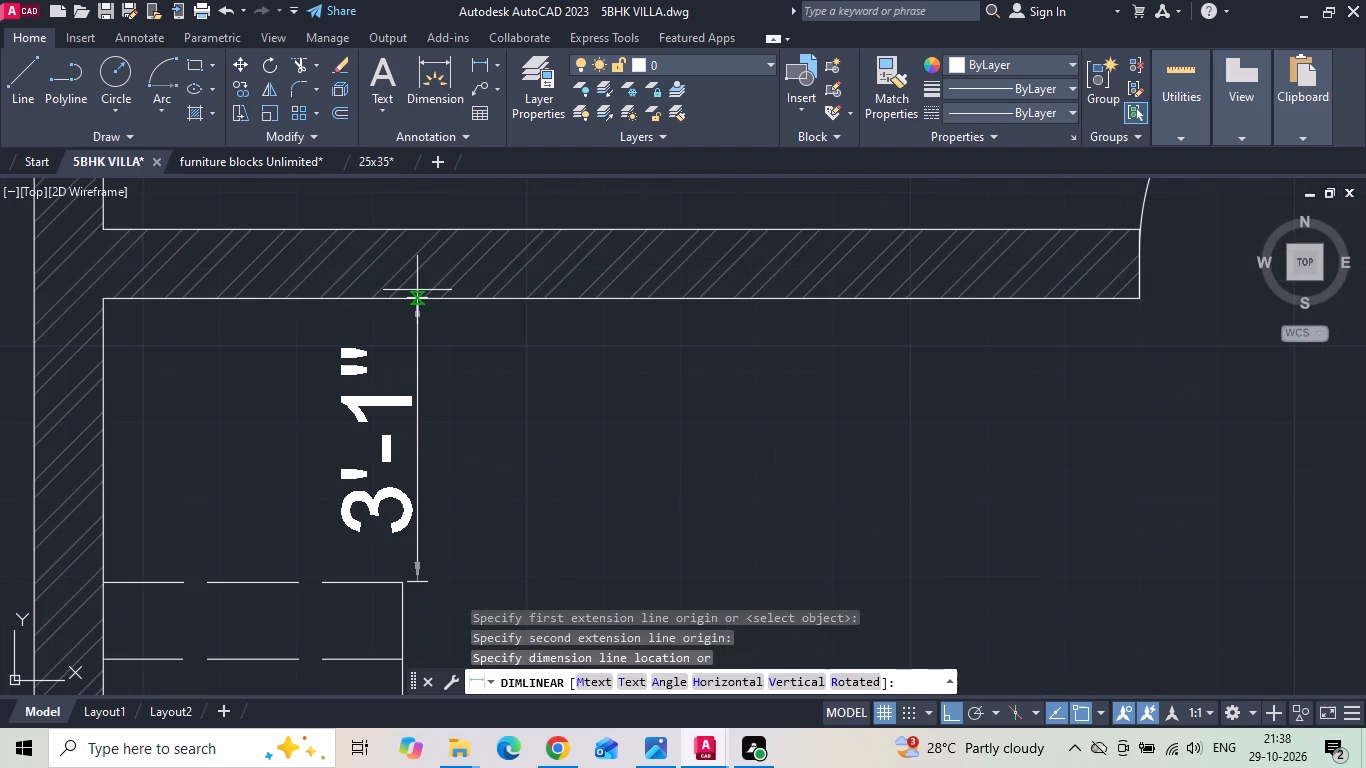
scroll(417, 290, "down", 2)
key("Escape")
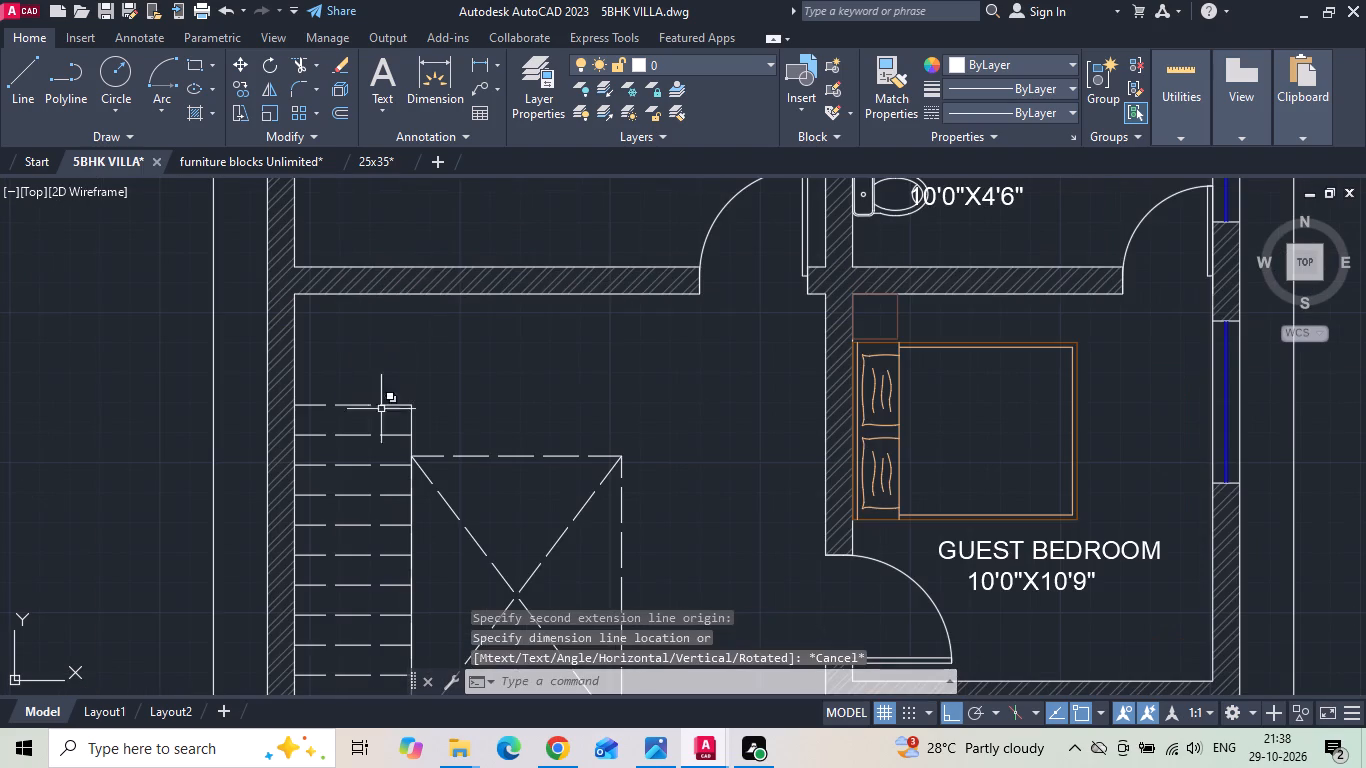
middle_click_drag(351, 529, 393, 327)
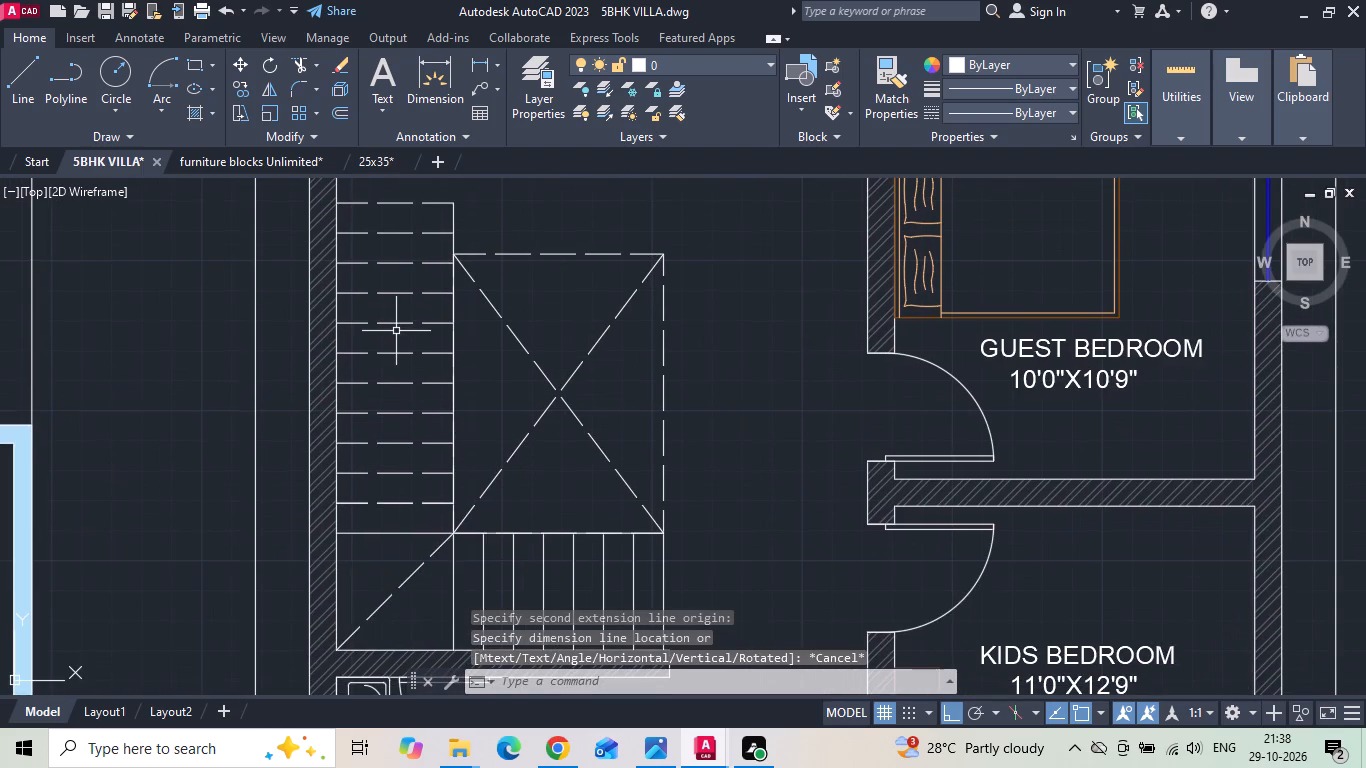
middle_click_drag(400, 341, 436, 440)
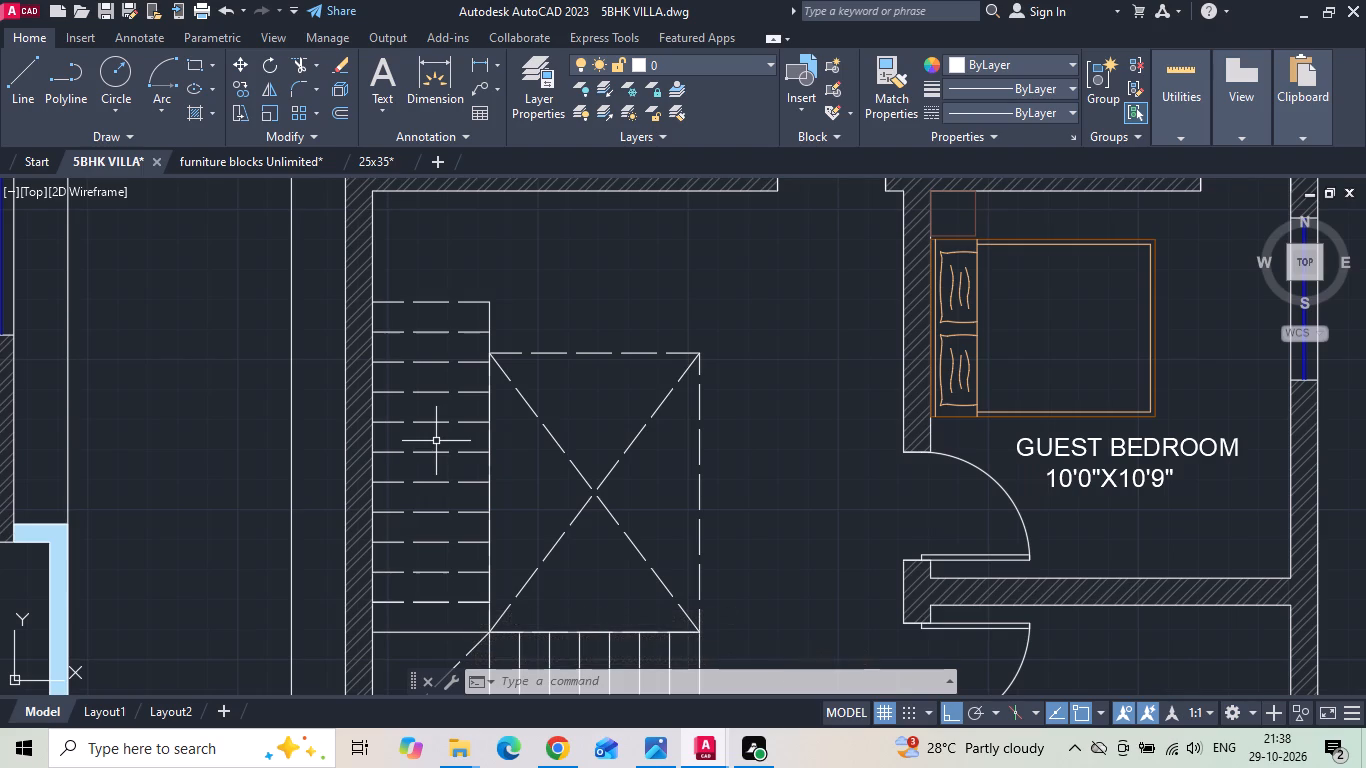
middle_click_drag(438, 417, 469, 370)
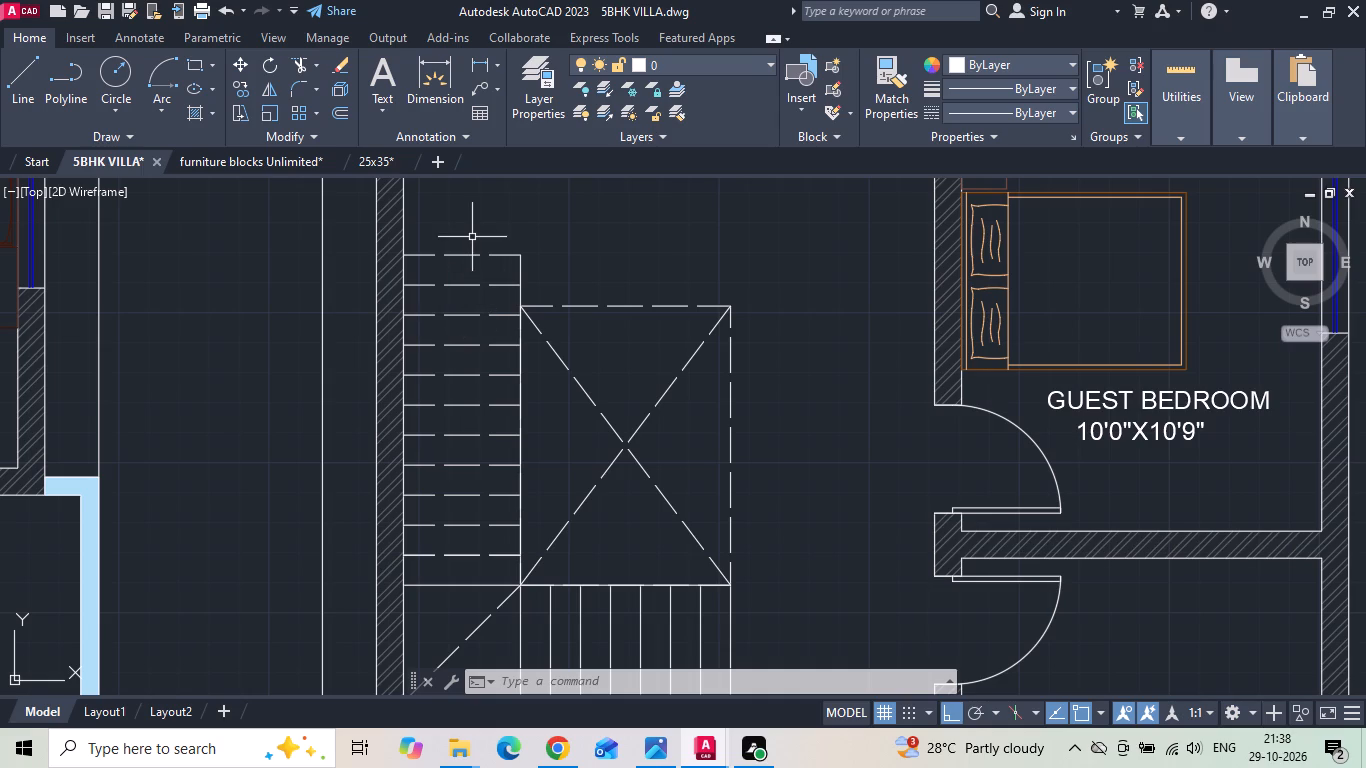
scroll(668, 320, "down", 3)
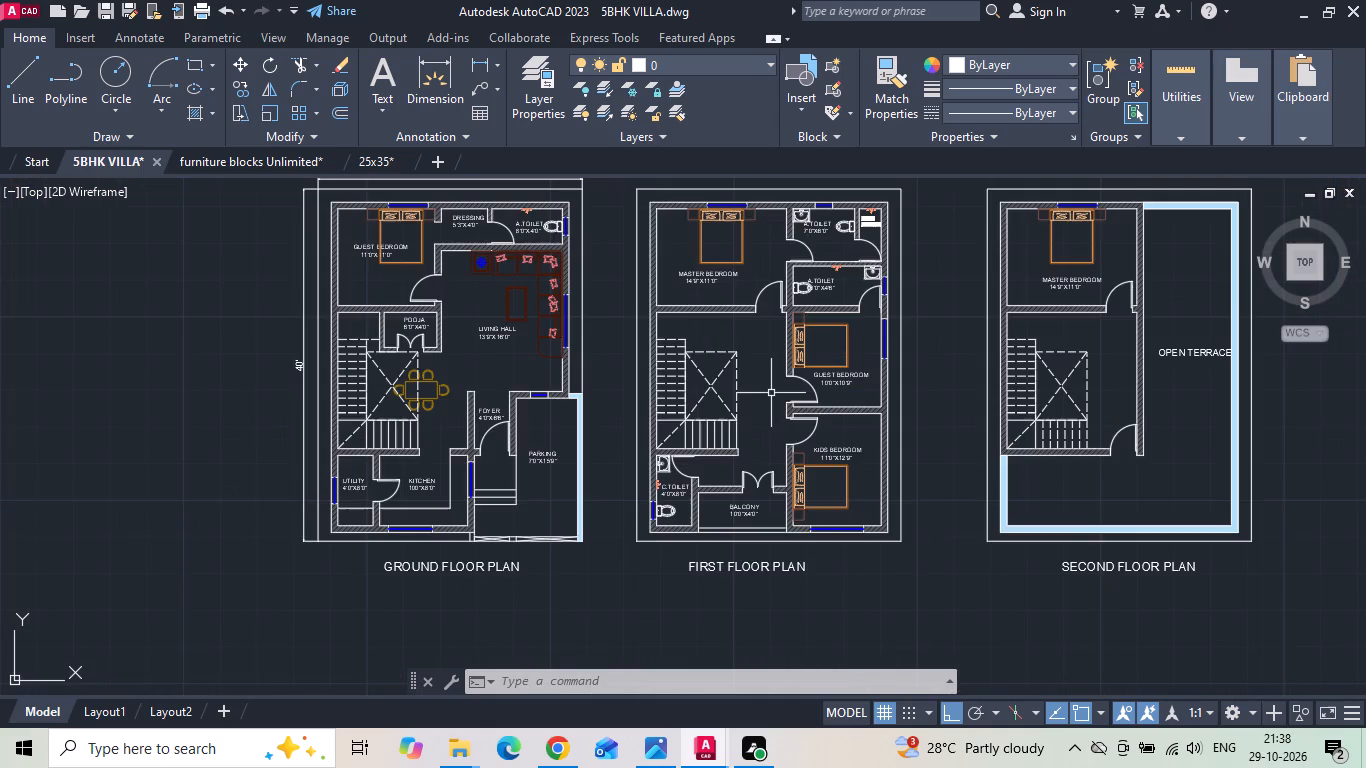
Save the drawing.
key("ctrl+s")
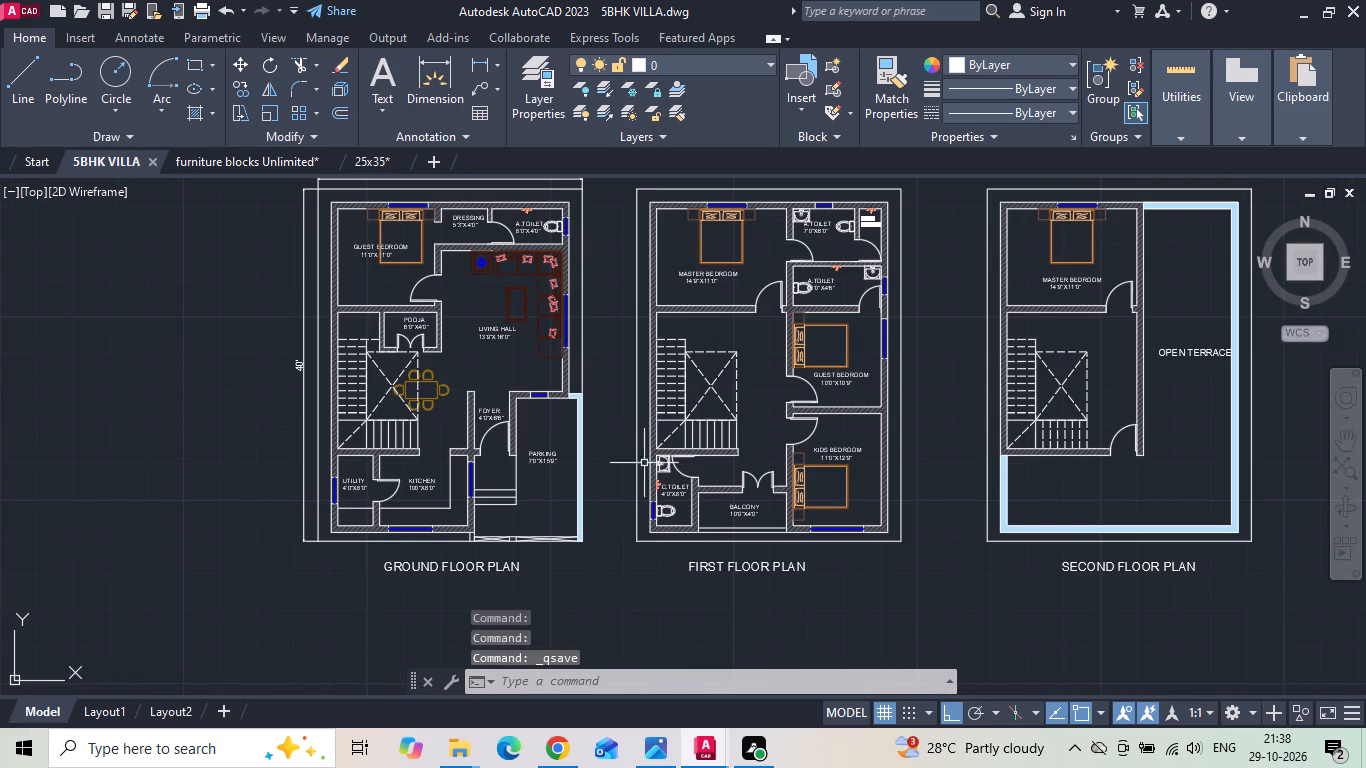
Move the first floor plan with its title horizontally closer to the ground floor plan.
scroll(632, 469, "down", 1)
left_click(628, 548)
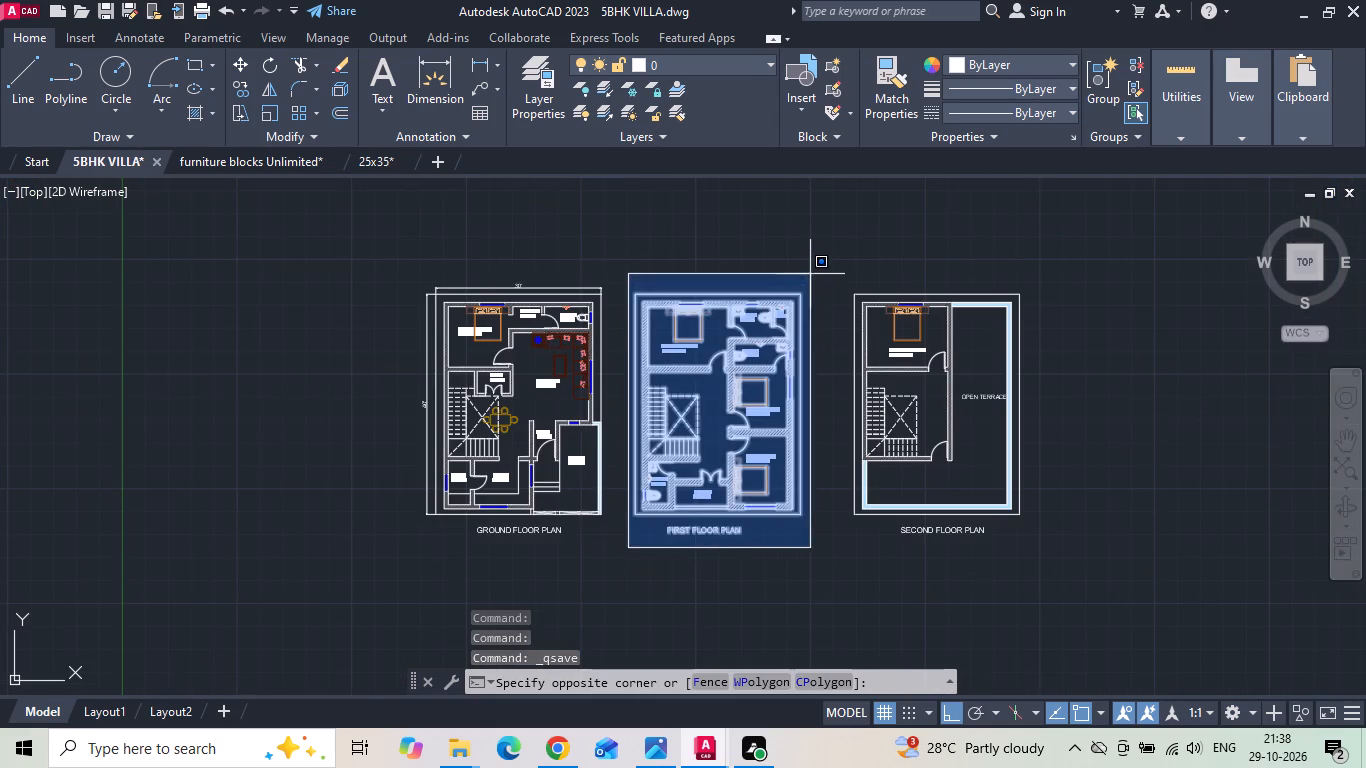
left_click(818, 262)
right_click(818, 261)
left_click(830, 384)
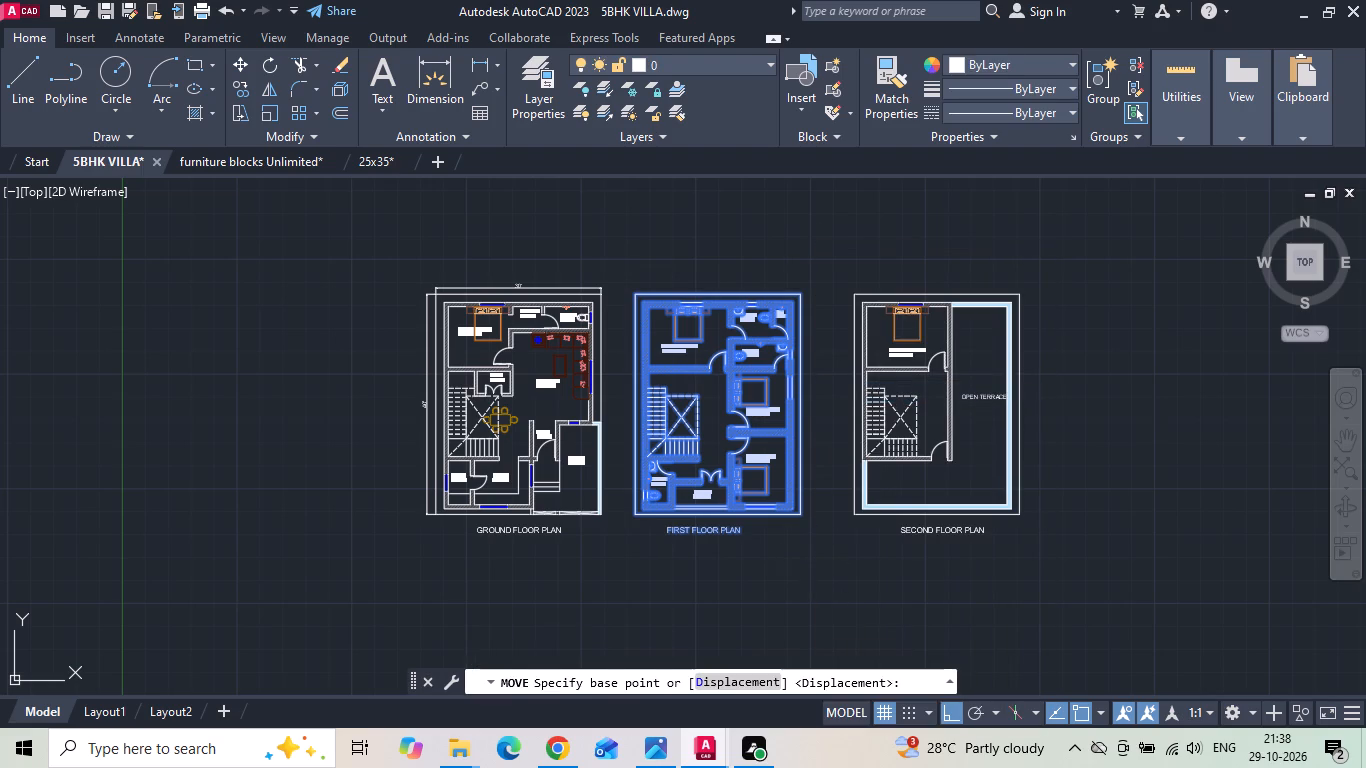
left_click(806, 595)
left_click(785, 593)
Move the second floor plan with its title horizontally closer to the first floor plan.
left_click_drag(804, 554, 861, 528)
left_click(1106, 269)
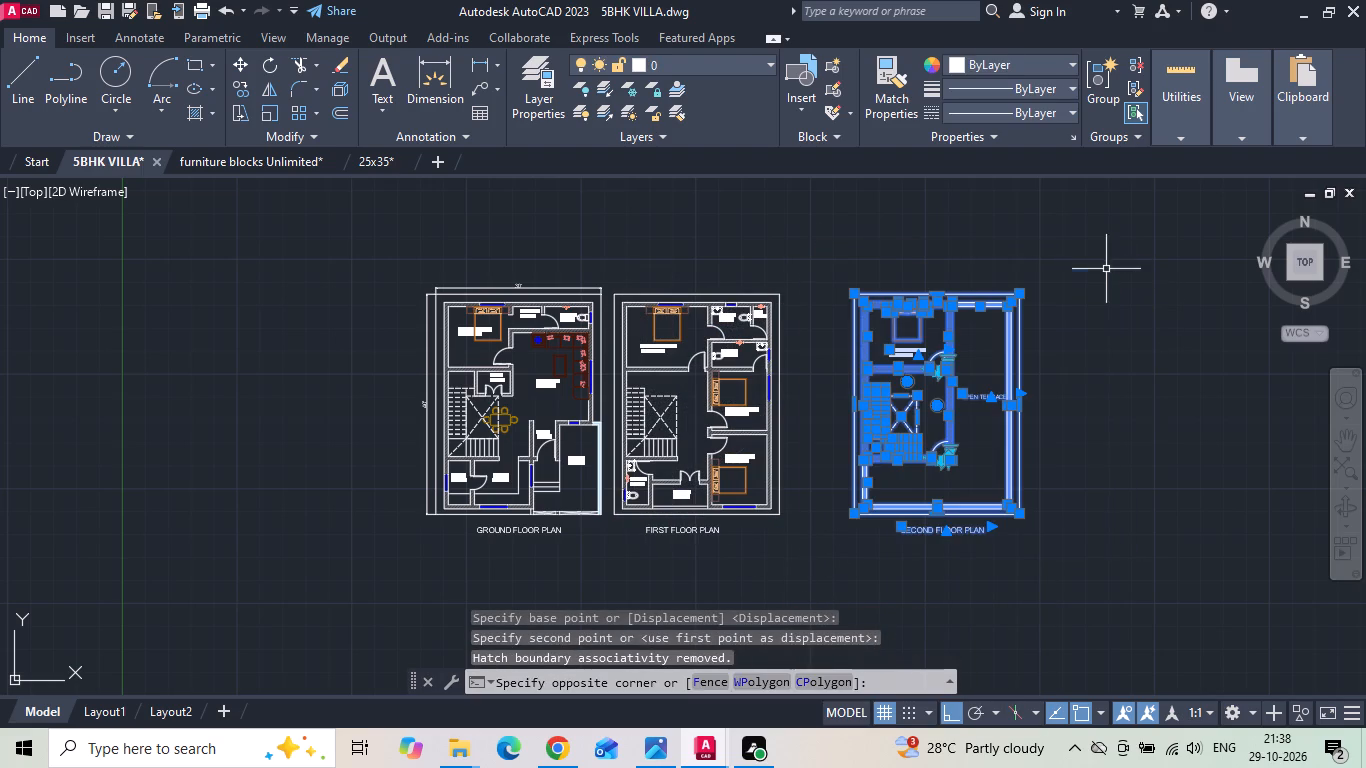
right_click(1103, 268)
left_click(1126, 387)
left_click(1223, 404)
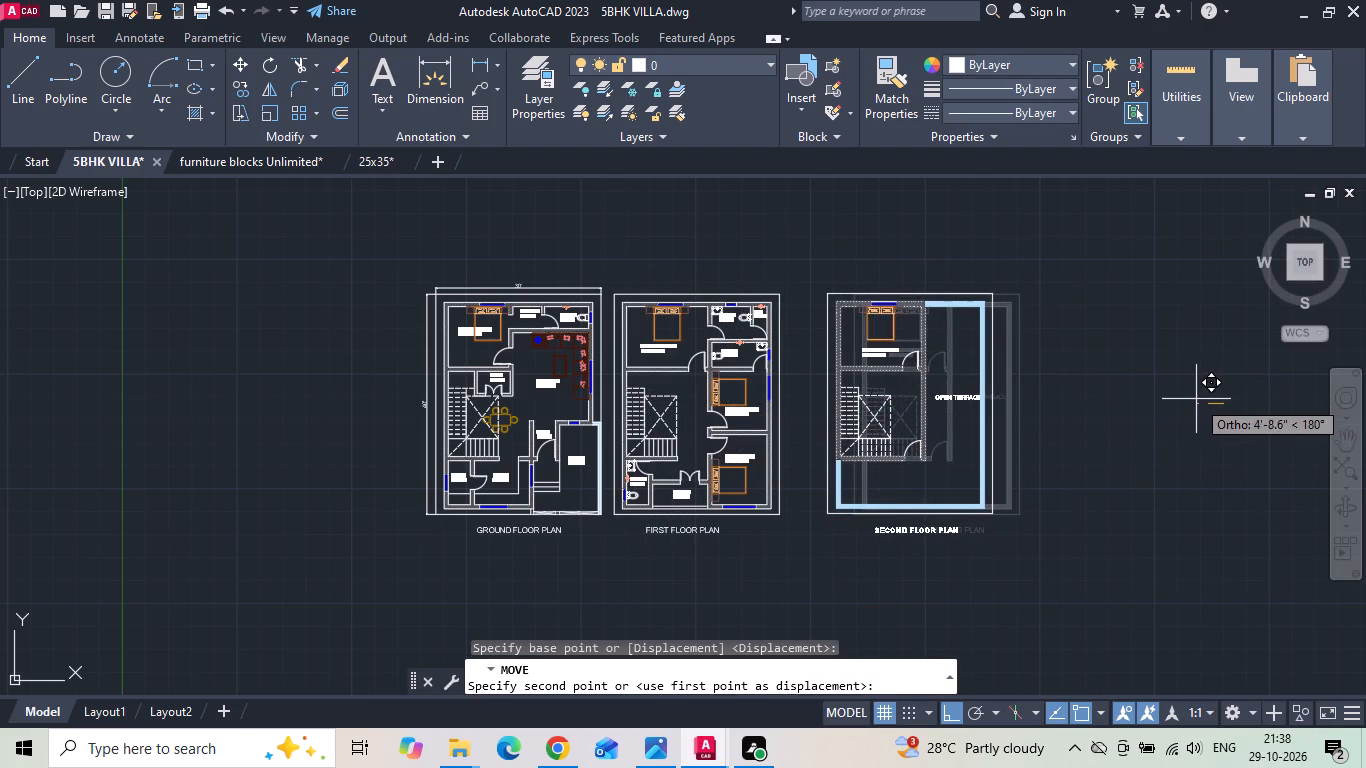
left_click(1163, 397)
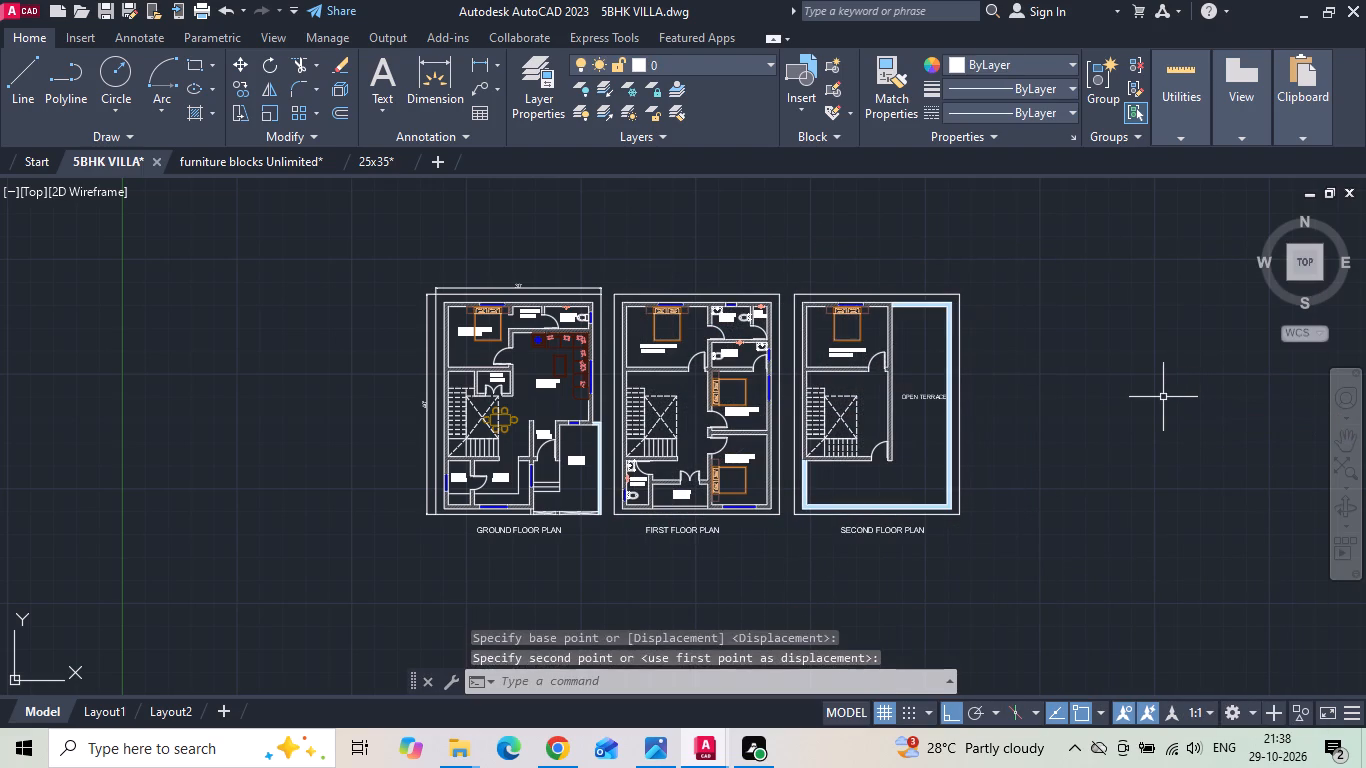
Save the drawing.
key("ctrl+s")
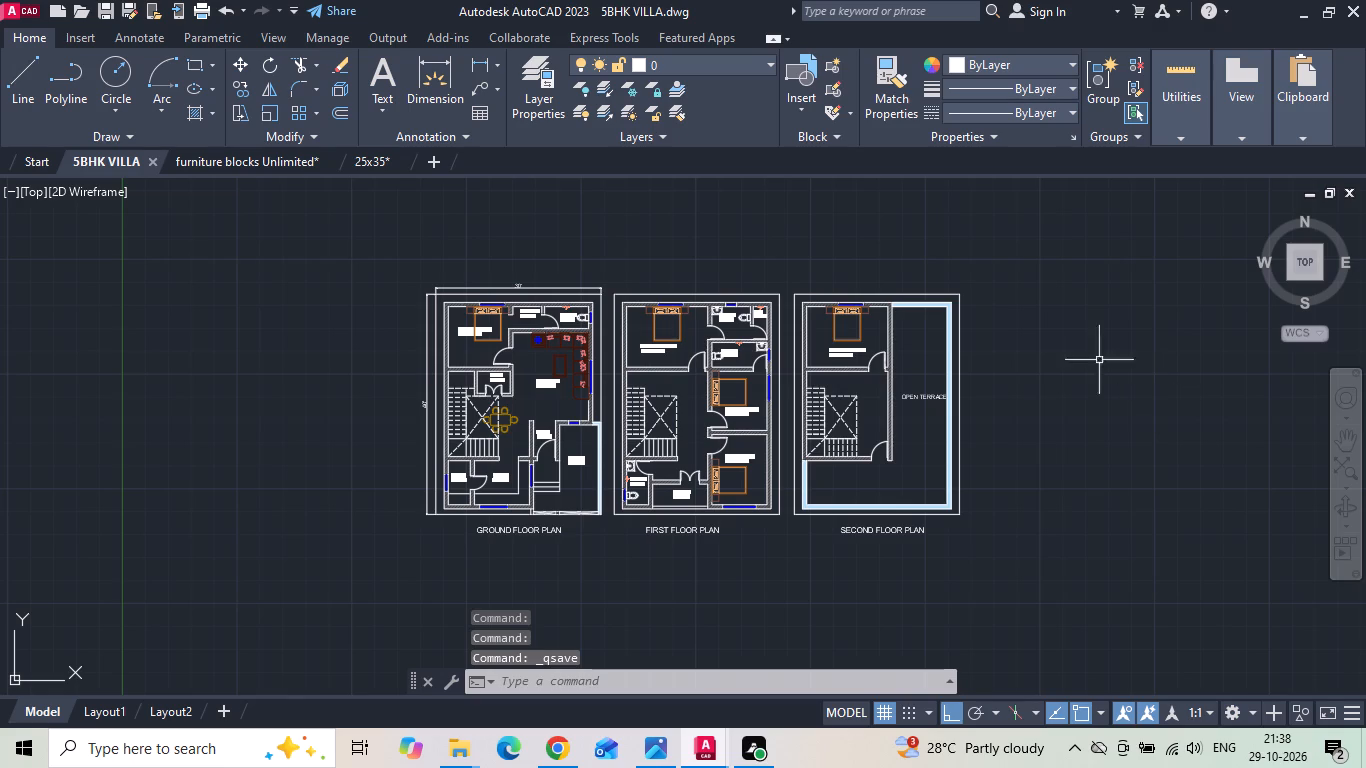
scroll(451, 304, "up", 2)
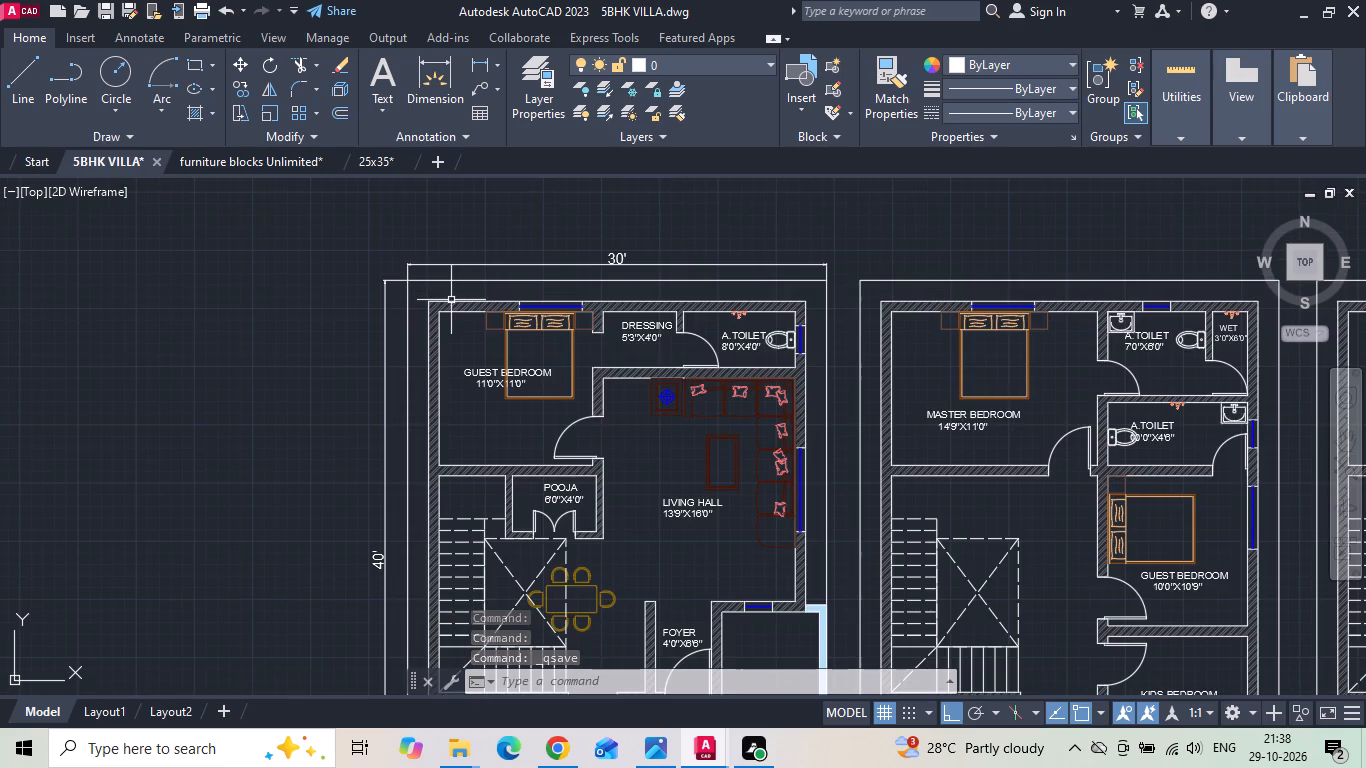
key("ctrl+s")
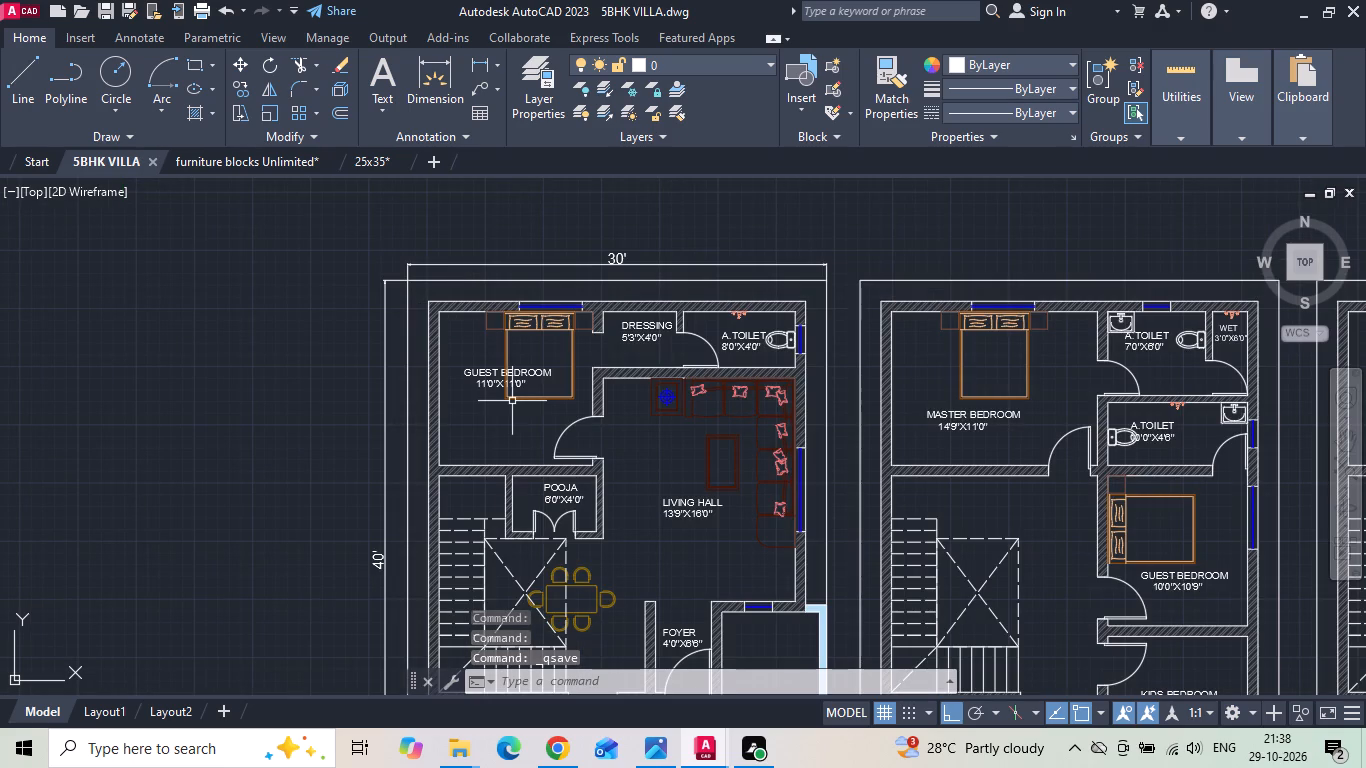
Preview a single-sheet plot with the previous plot settings and a window around all three floor plans, then close without plotting.
type("PLO")
type("T")
key("space")
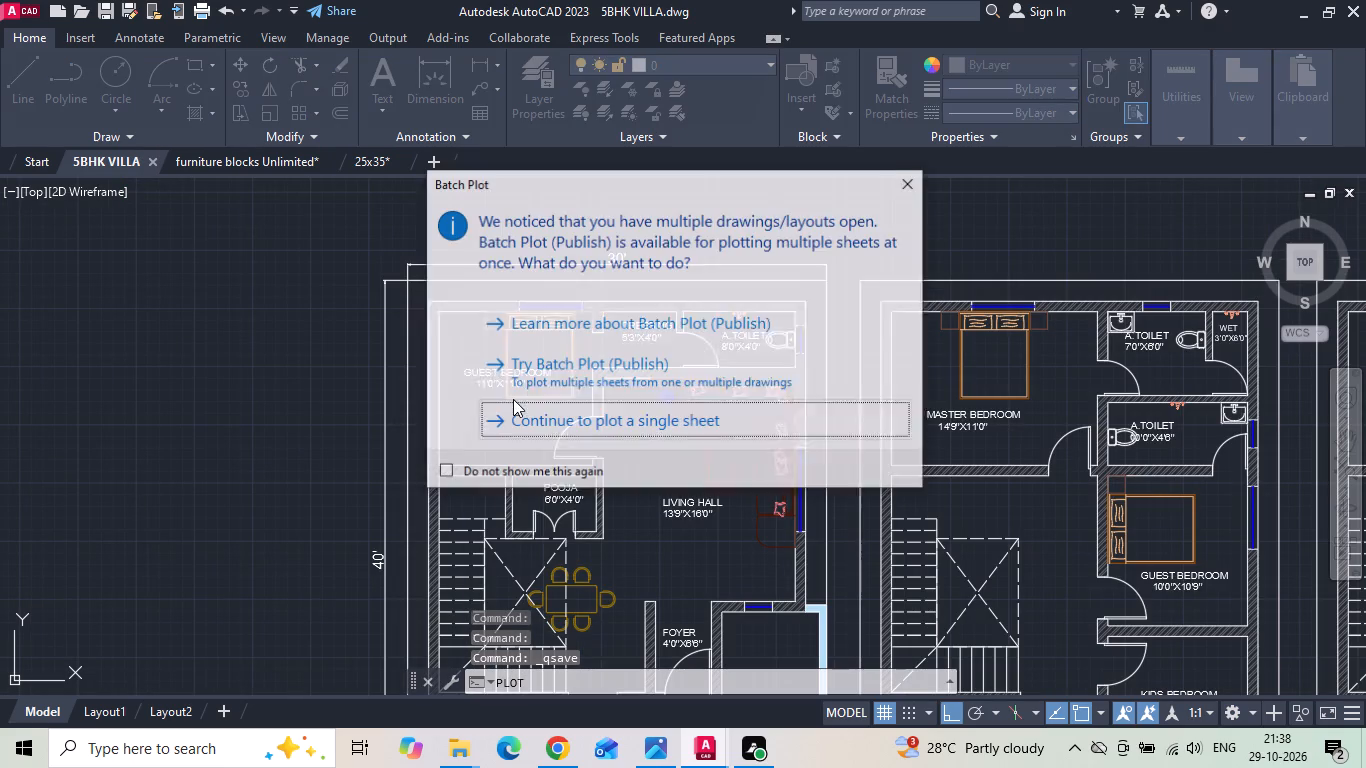
left_click(524, 417)
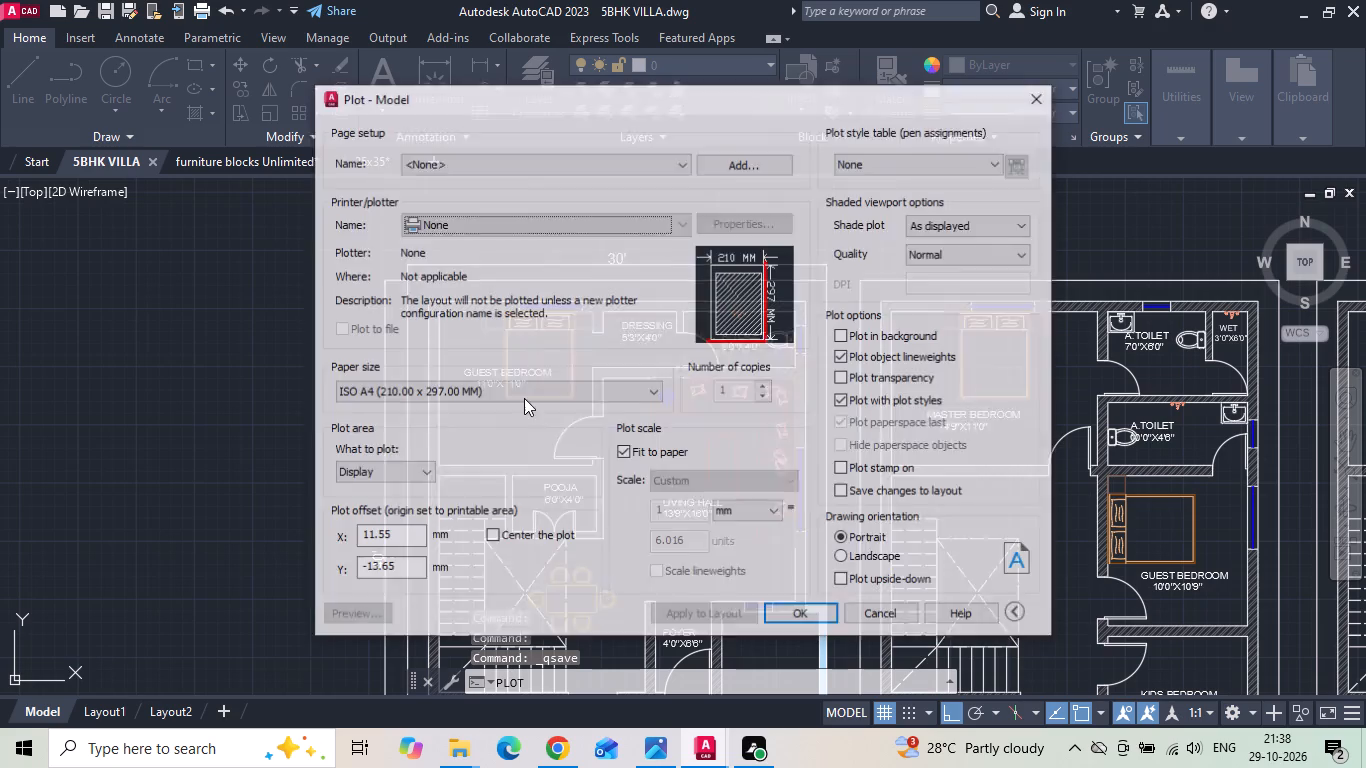
left_click(502, 160)
left_click(493, 191)
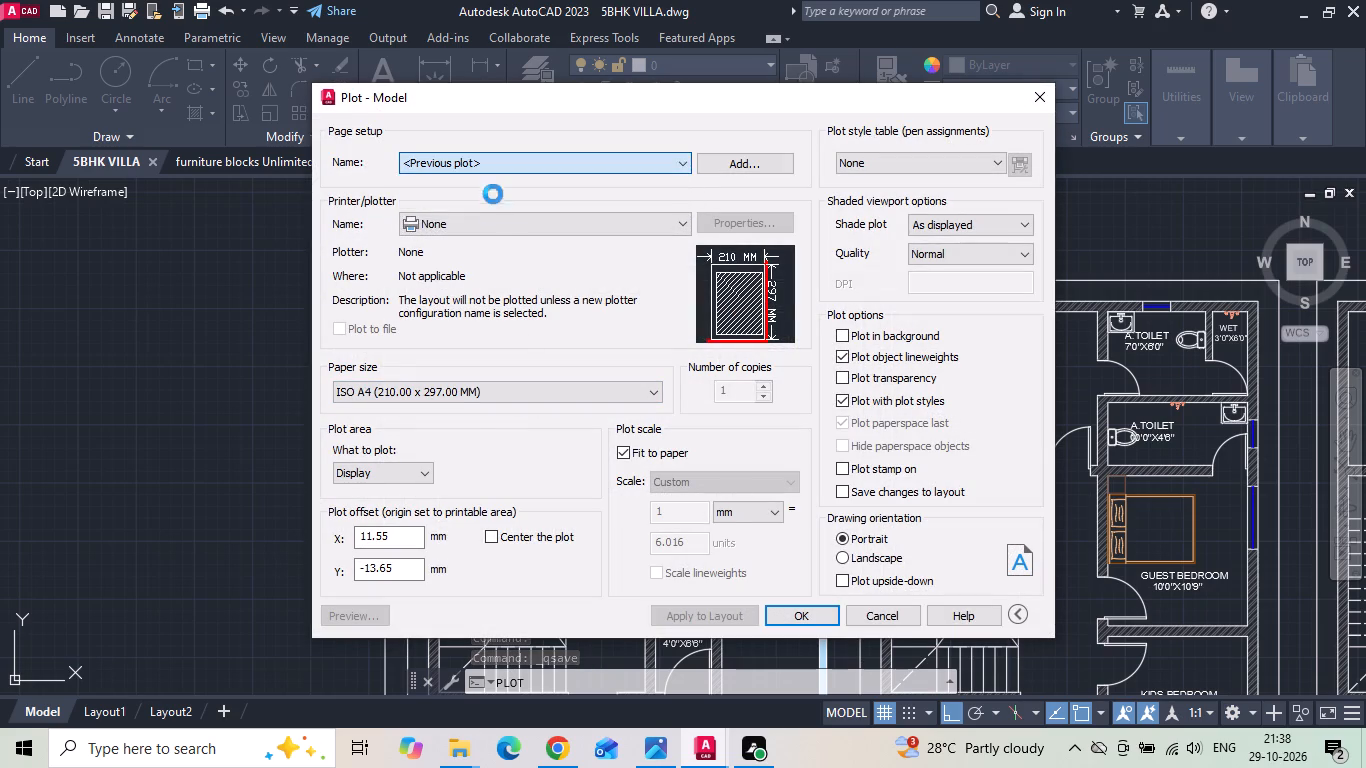
left_click(489, 473)
scroll(483, 302, "down", 3)
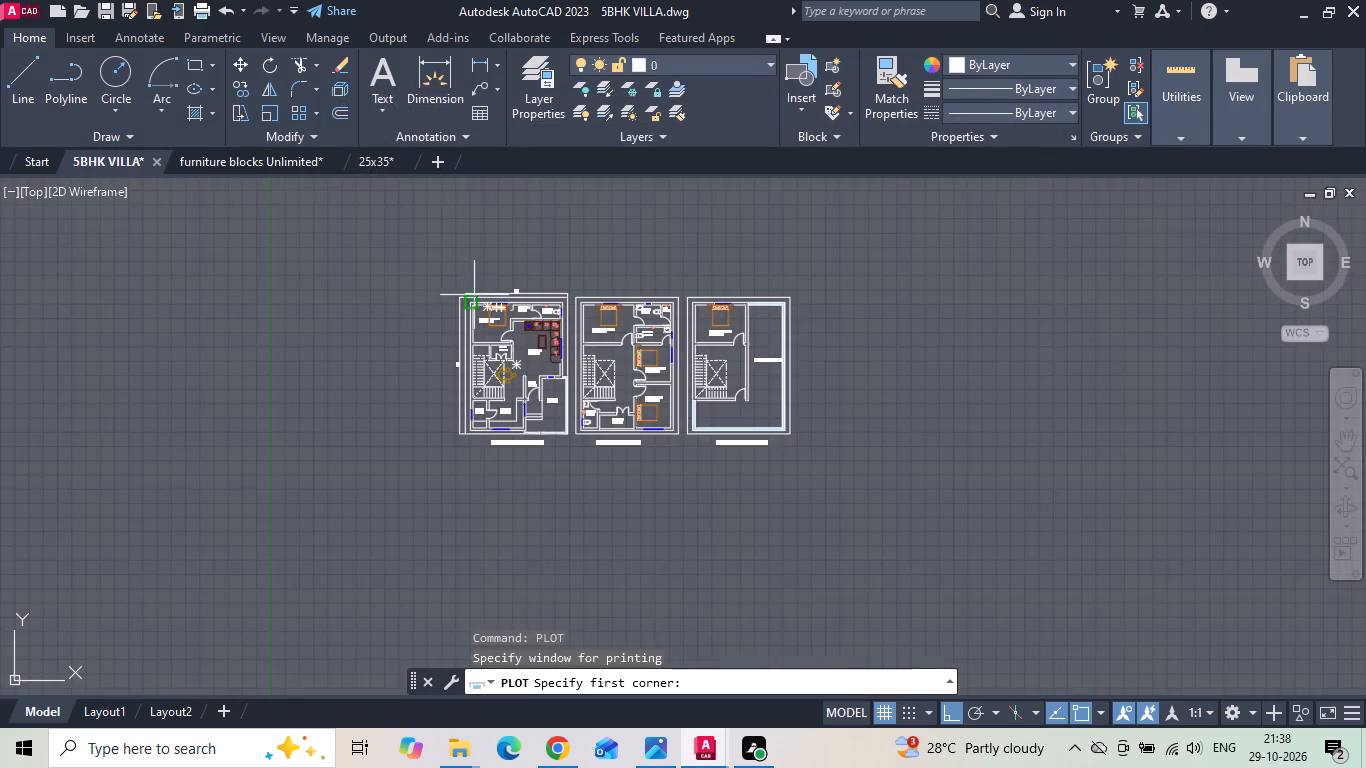
scroll(457, 294, "up", 2)
scroll(441, 273, "down", 1)
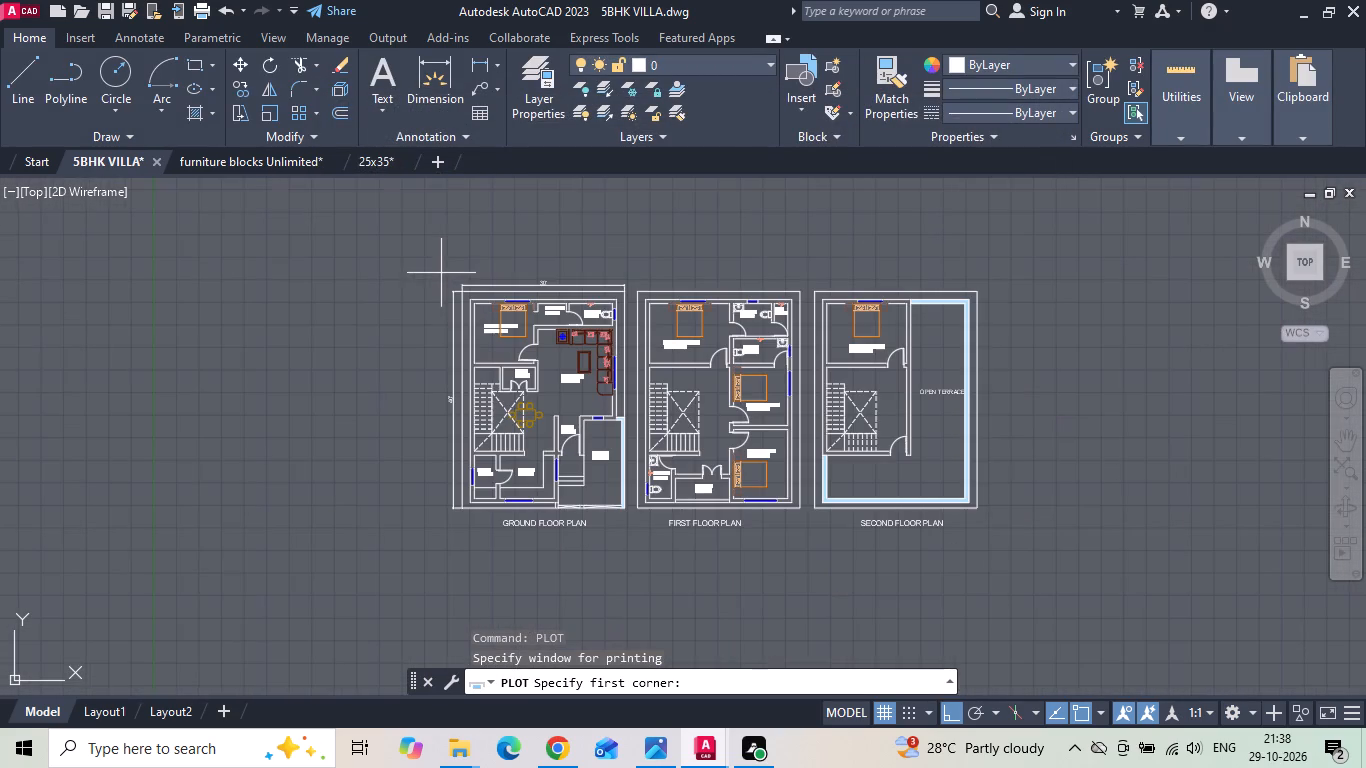
left_click(441, 273)
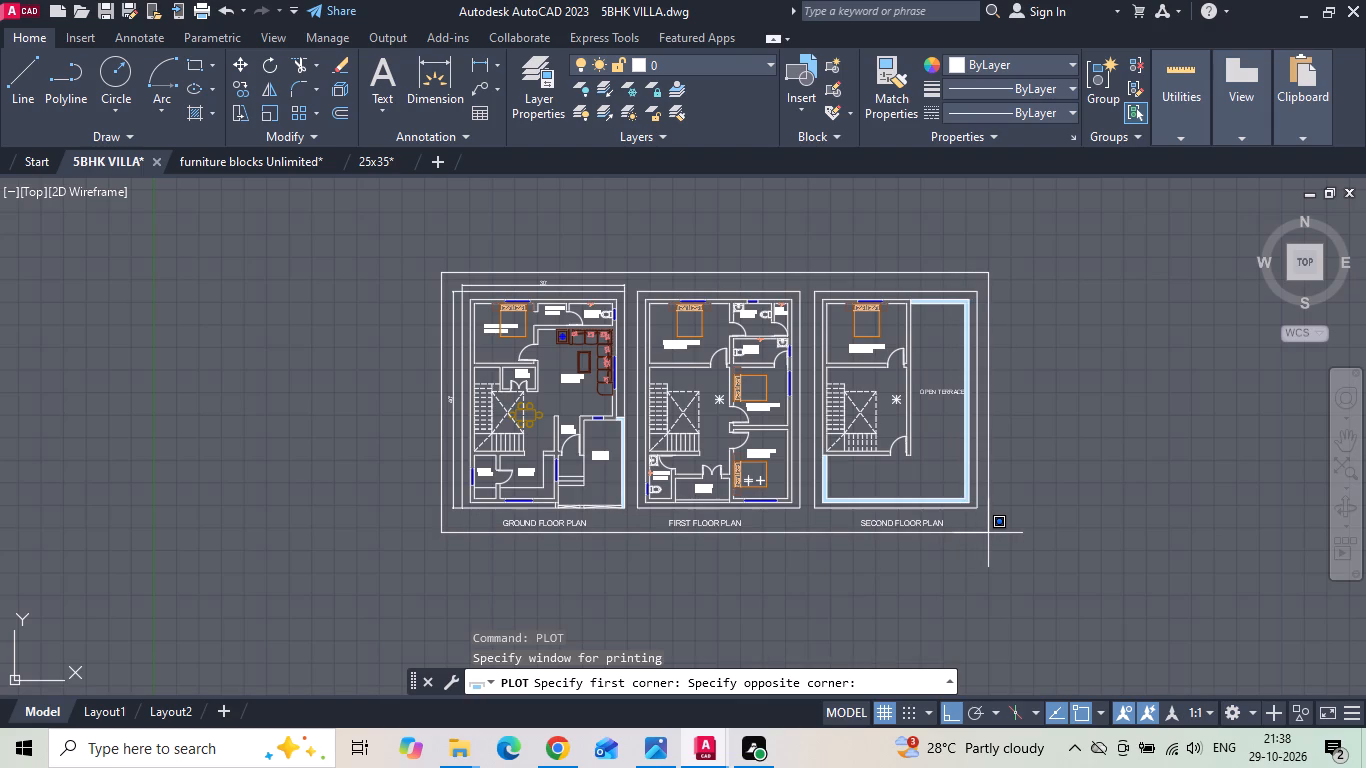
left_click(988, 533)
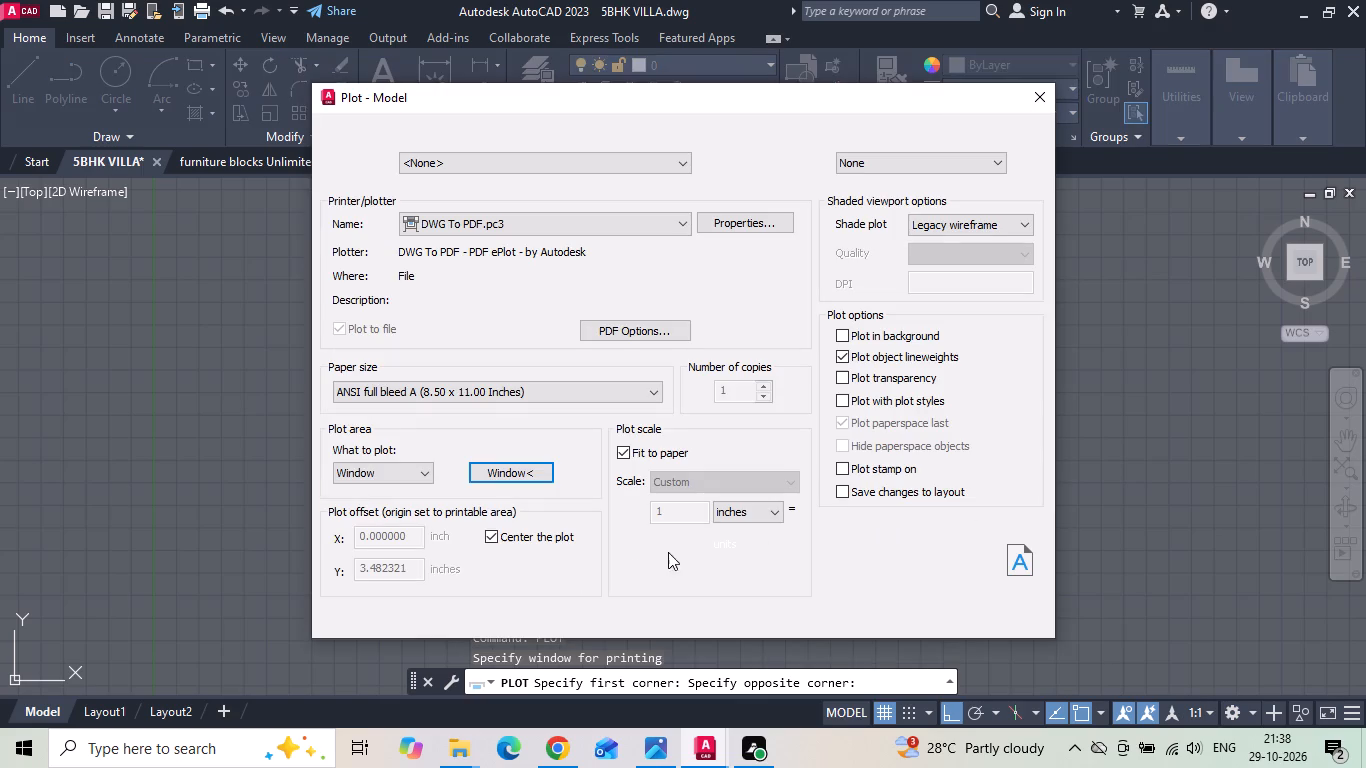
left_click(367, 618)
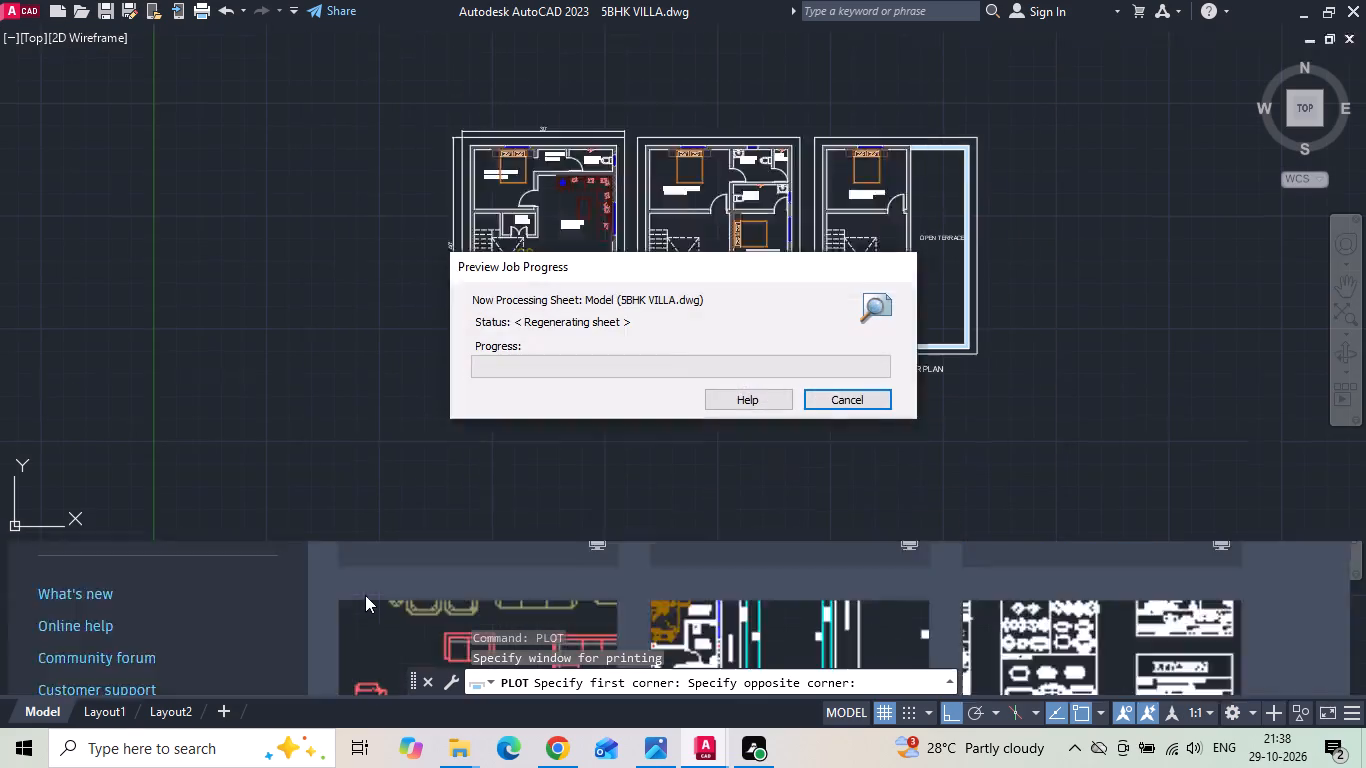
scroll(917, 364, "up", 3)
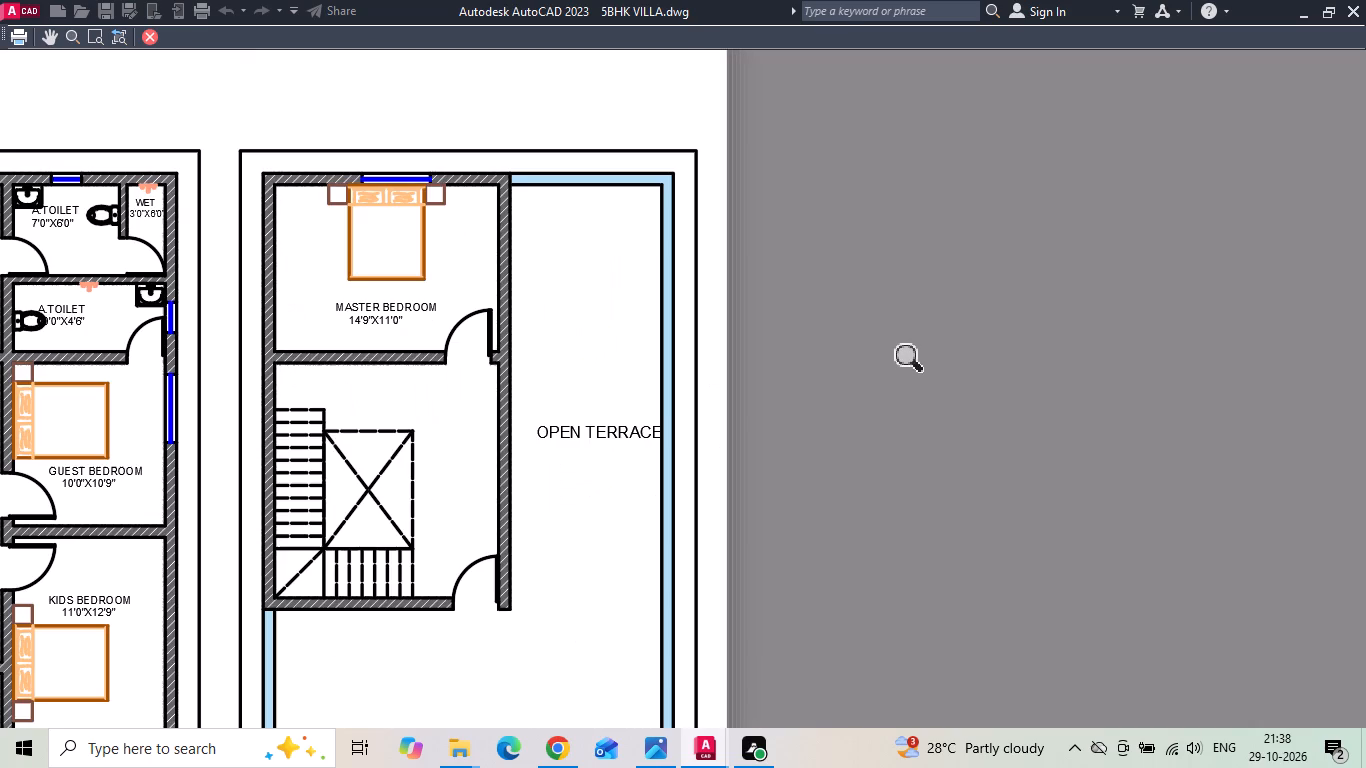
scroll(917, 363, "down", 3)
key("Escape")
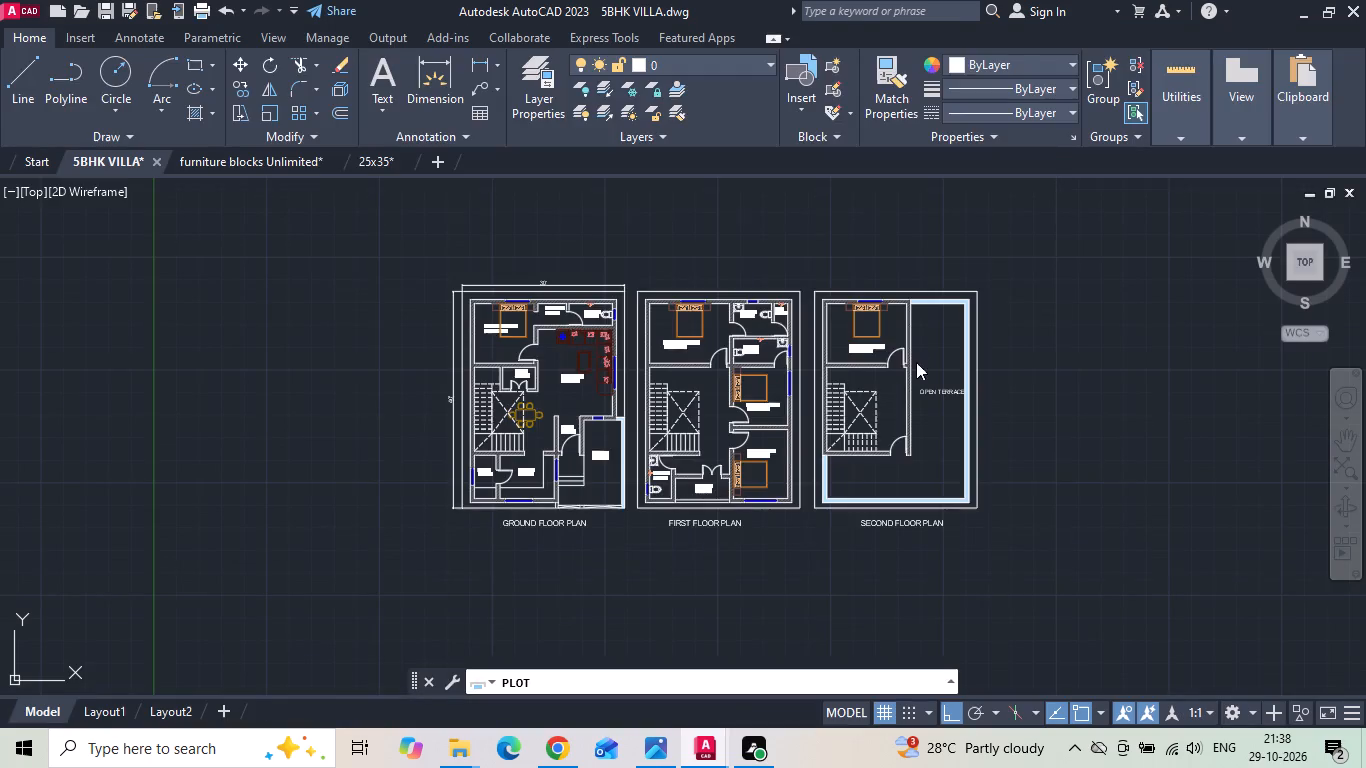
left_click(1034, 98)
Move the OPEN TERRACE label on the second floor plan slightly away from the outer terrace wall.
scroll(934, 404, "up", 1)
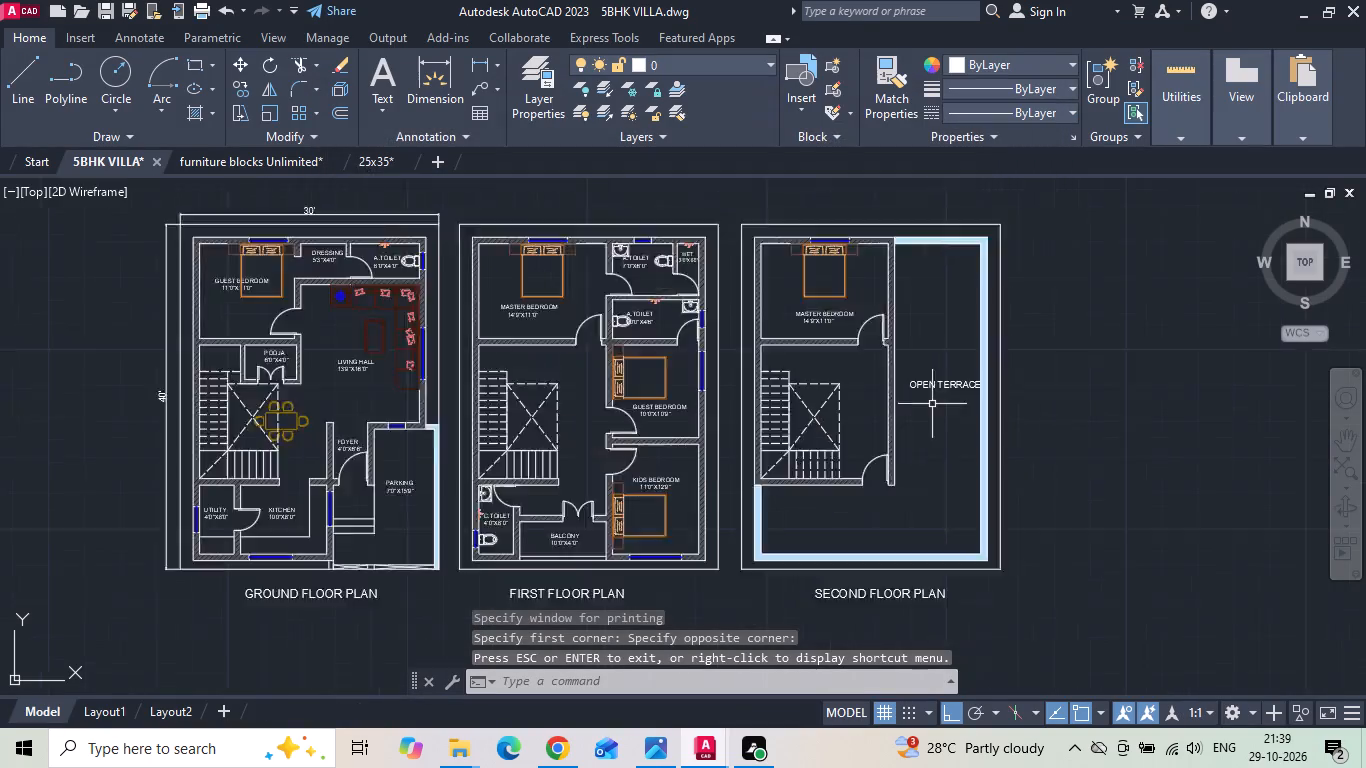
scroll(932, 404, "up", 1)
left_click(928, 378)
right_click(928, 378)
left_click(1002, 359)
left_click(1167, 370)
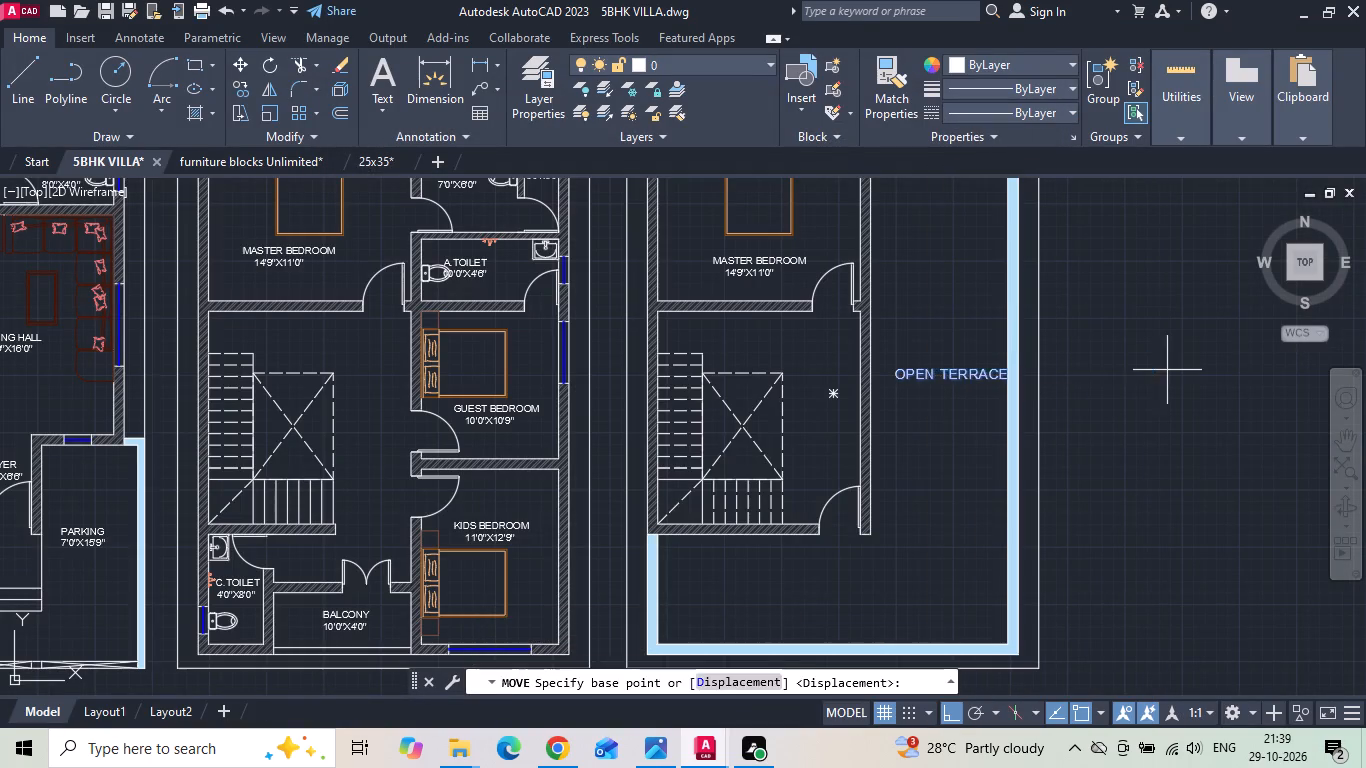
left_click(1158, 371)
Preview a landscape single-sheet plot with the previous plot settings and a window around all three plans, then close without plotting.
scroll(1020, 374, "down", 2)
type("PLO")
type("T")
key("space")
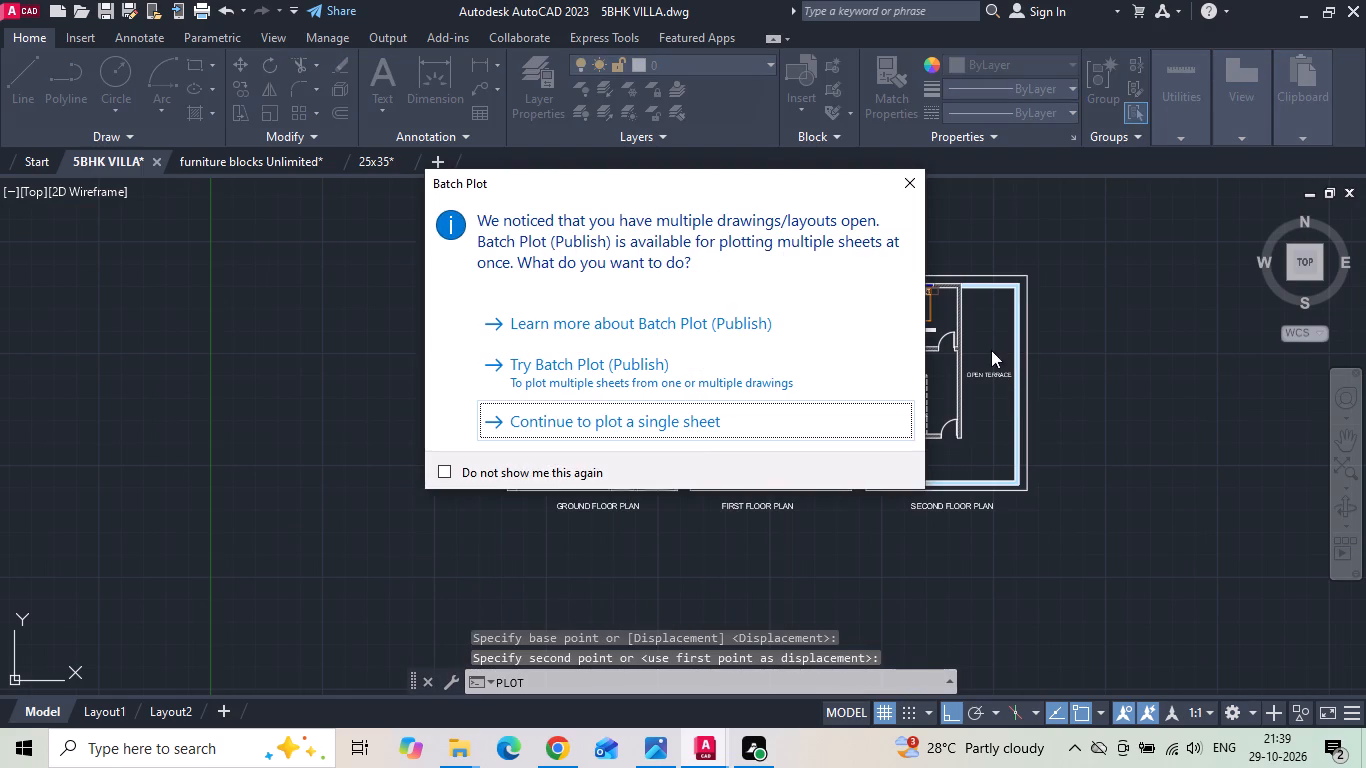
left_click(685, 429)
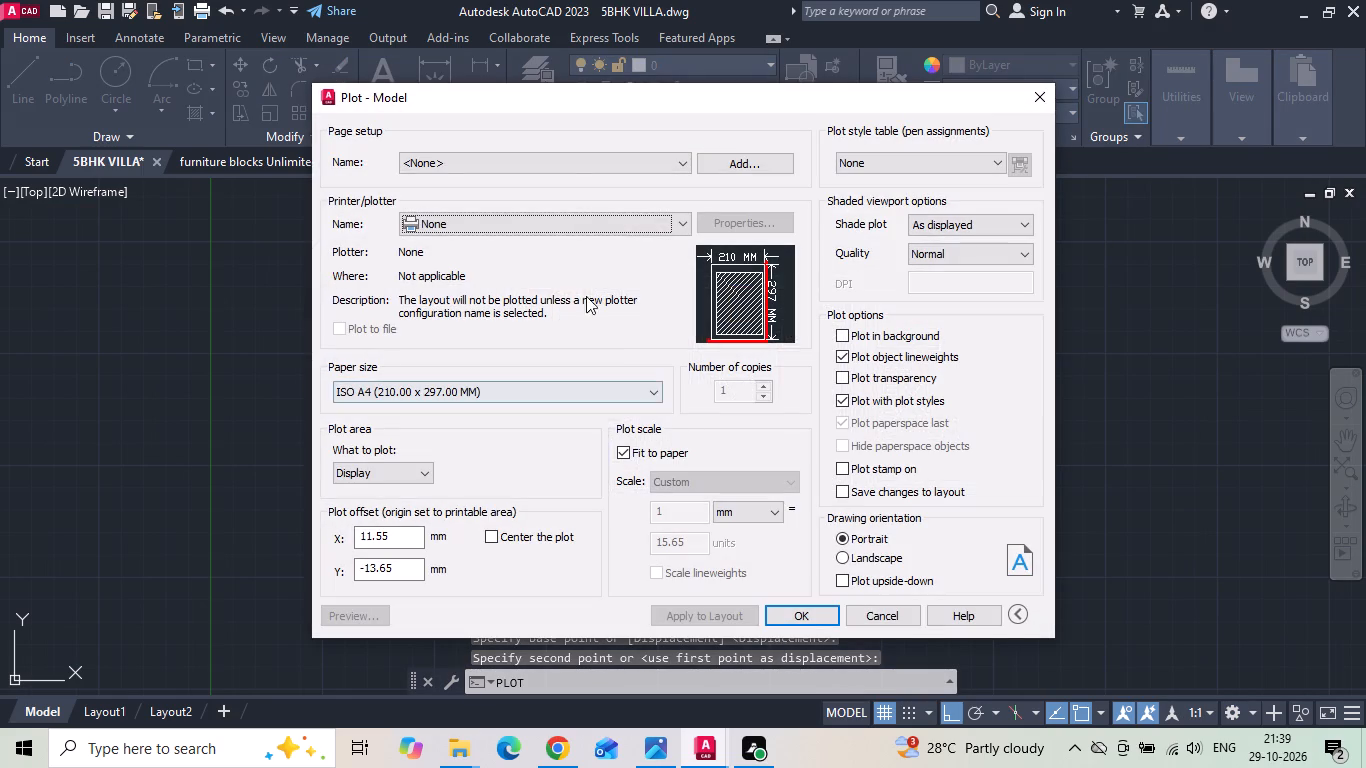
left_click(564, 169)
left_click(548, 189)
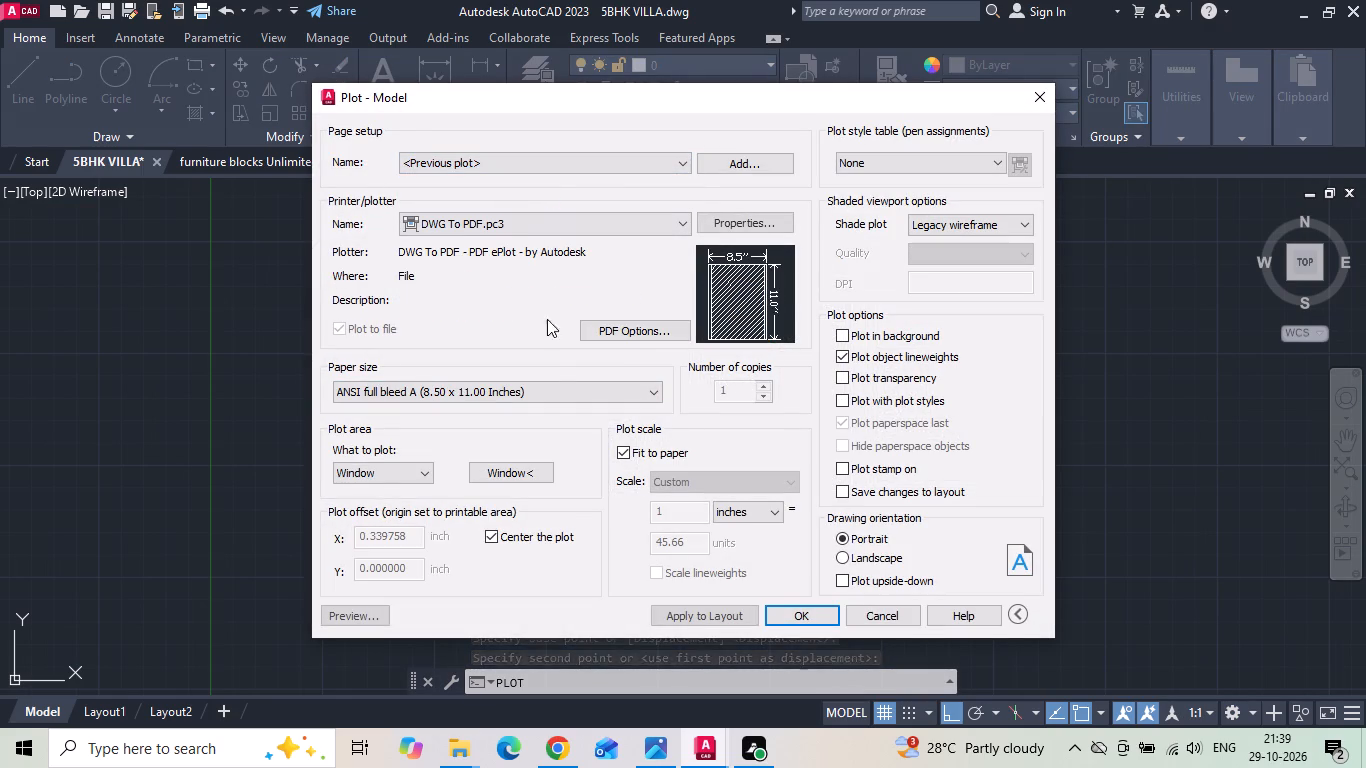
left_click(498, 464)
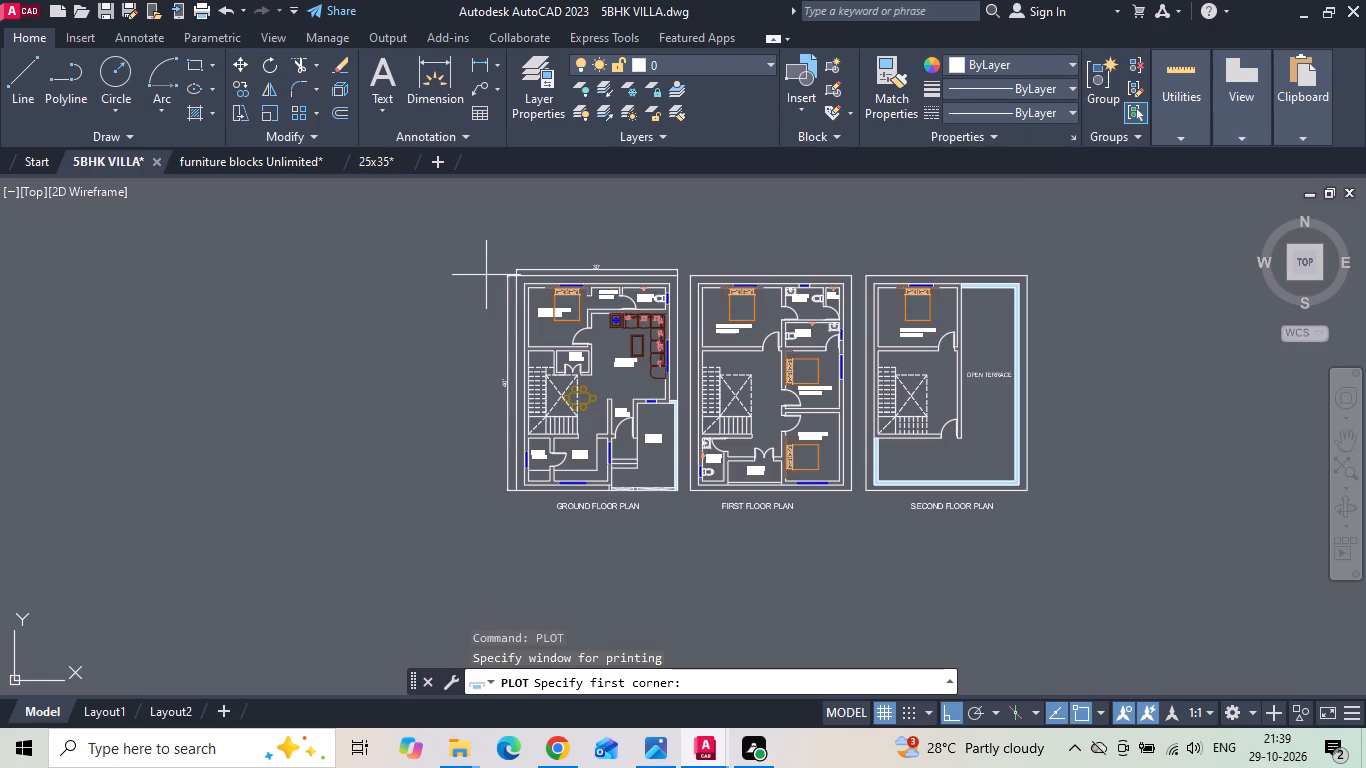
left_click(495, 256)
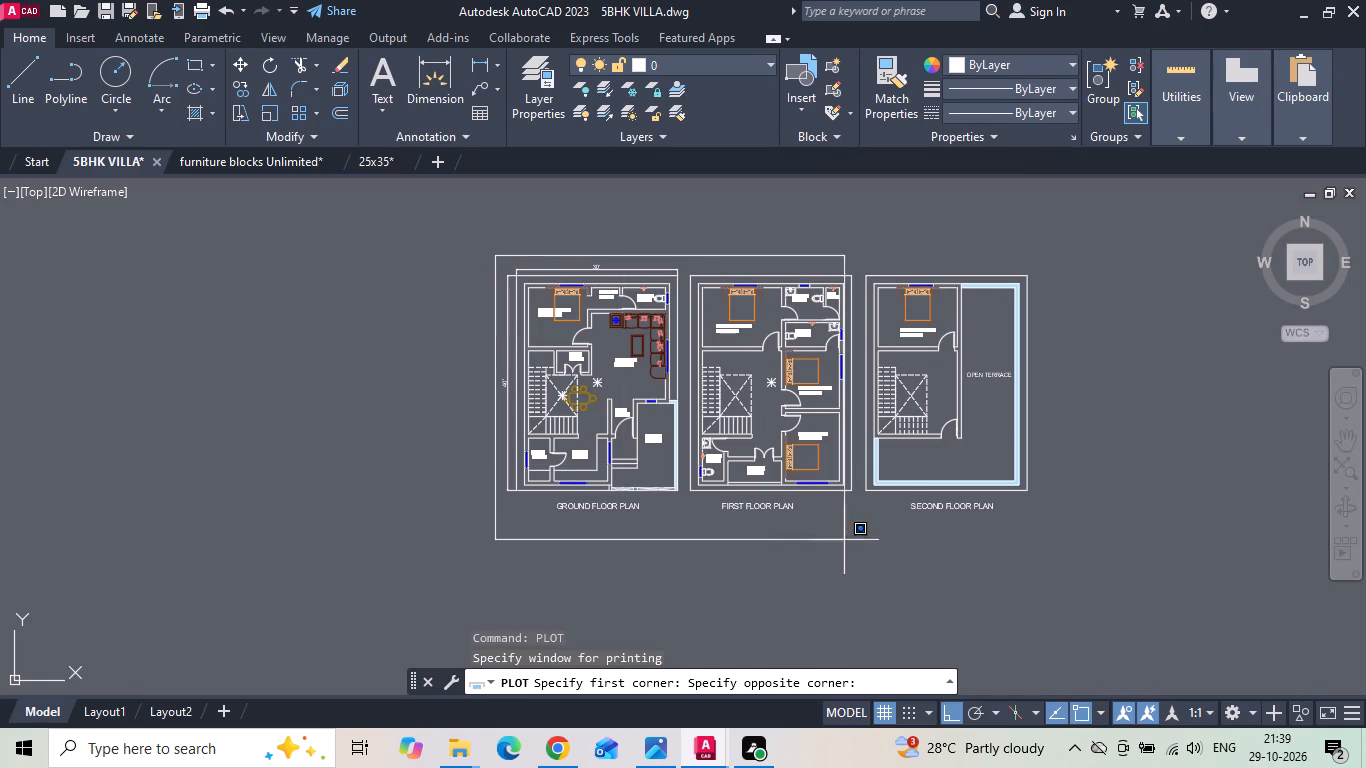
left_click(1040, 517)
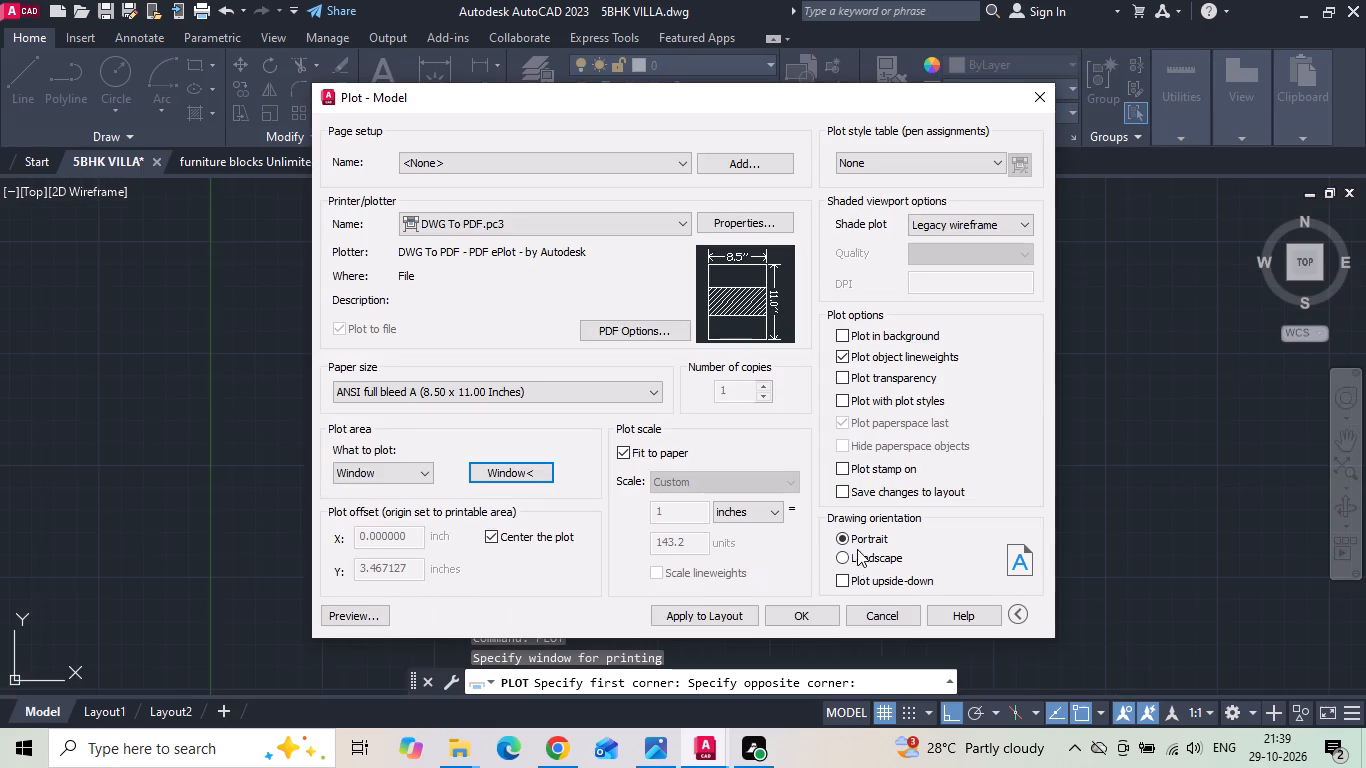
left_click(857, 556)
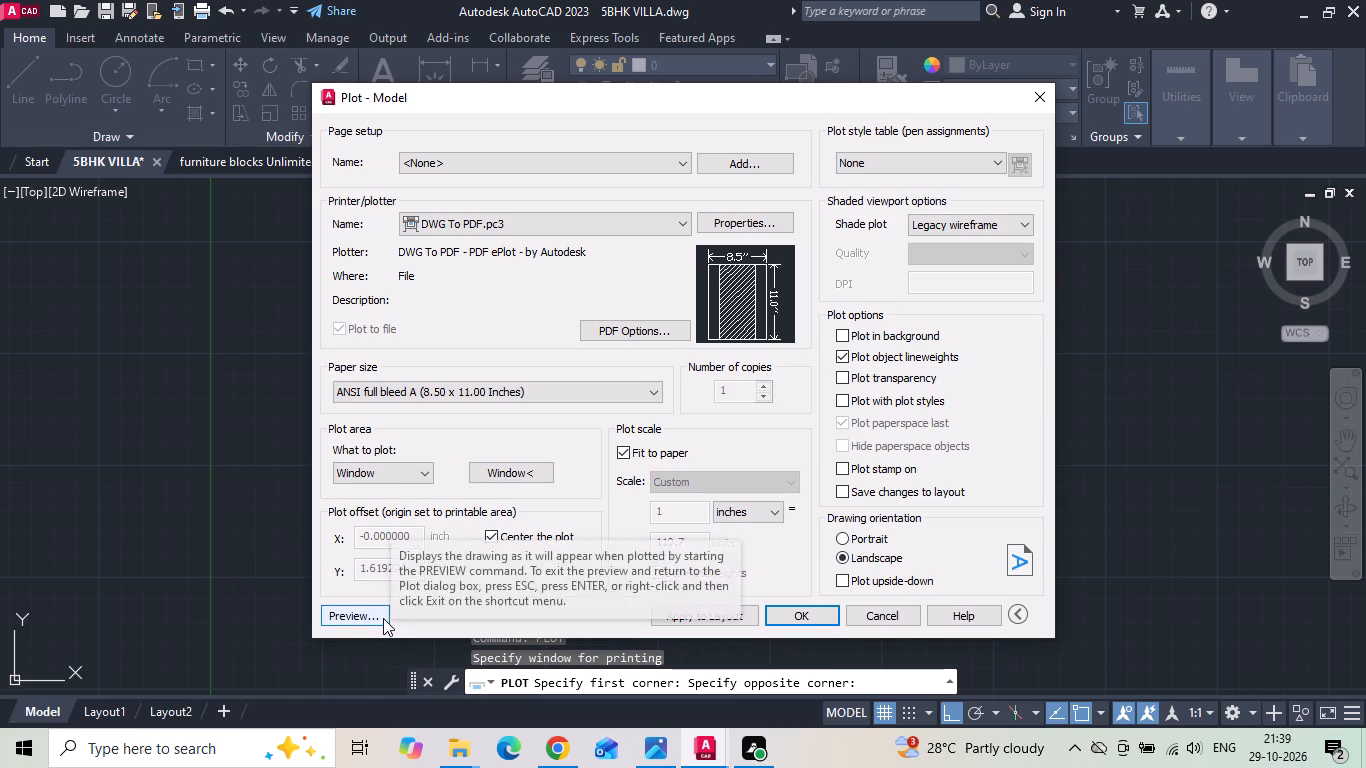
left_click(382, 617)
scroll(633, 397, "up", 1)
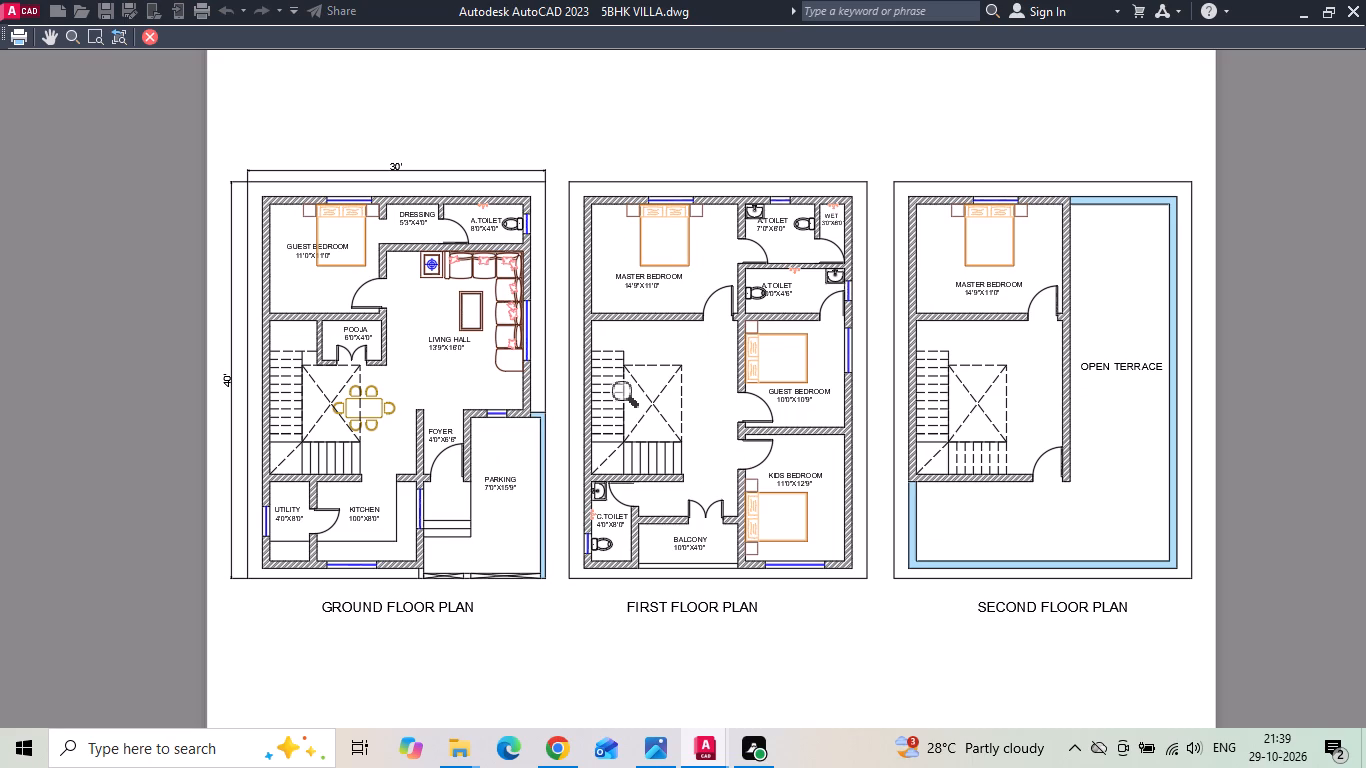
key("Escape")
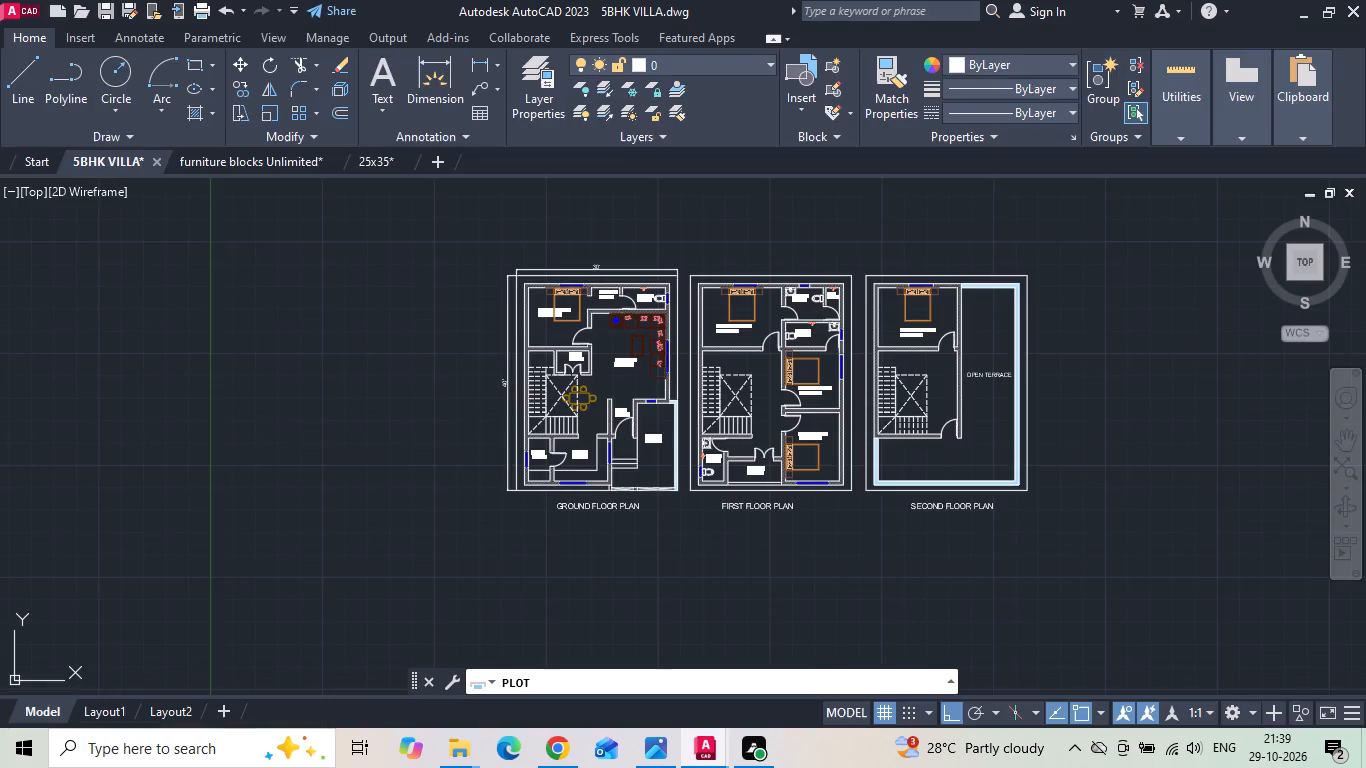
scroll(617, 449, "up", 1)
key("Escape")
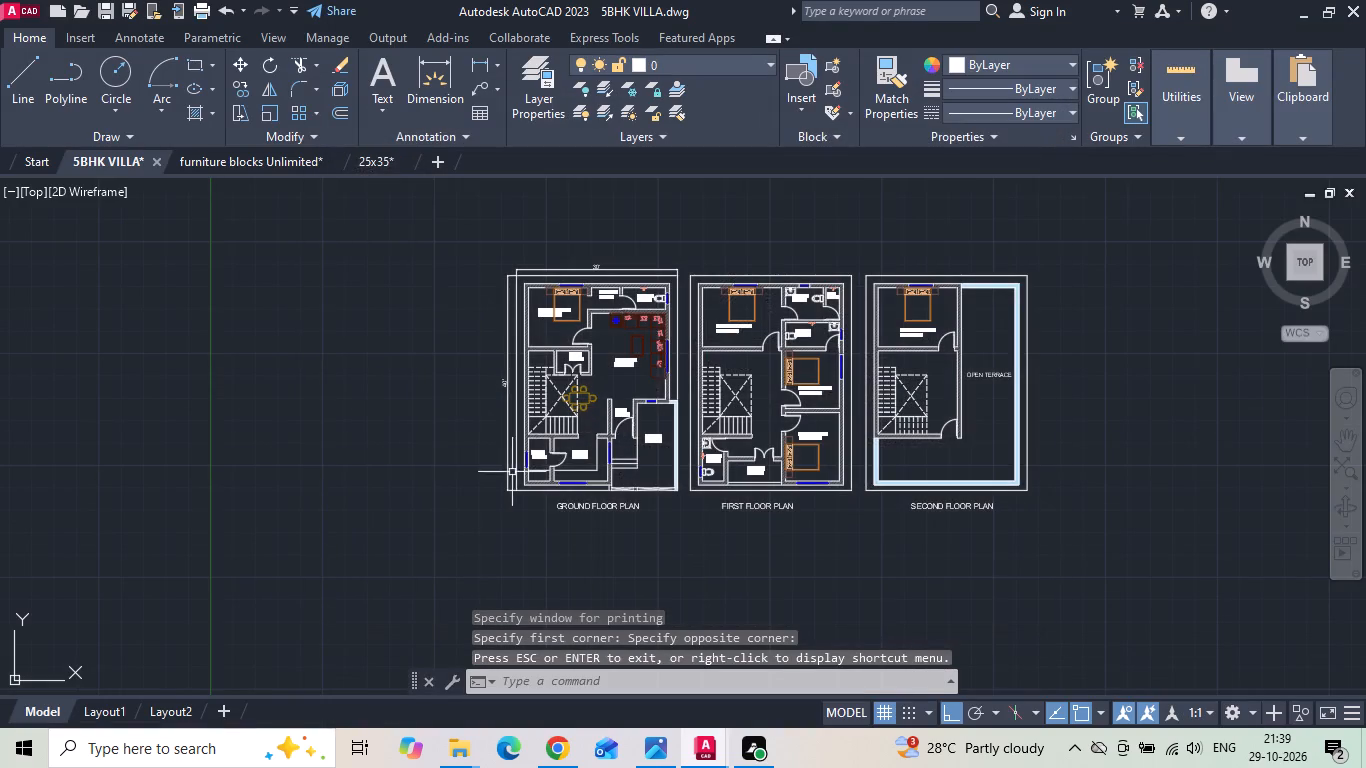
Insert the Sink-double 36 in top, Range-Oven 30 in top and Range-Oven 30 in front blocks from DesignCenter's Kitchens.dwg outside the ground floor utility.
scroll(511, 472, "up", 4)
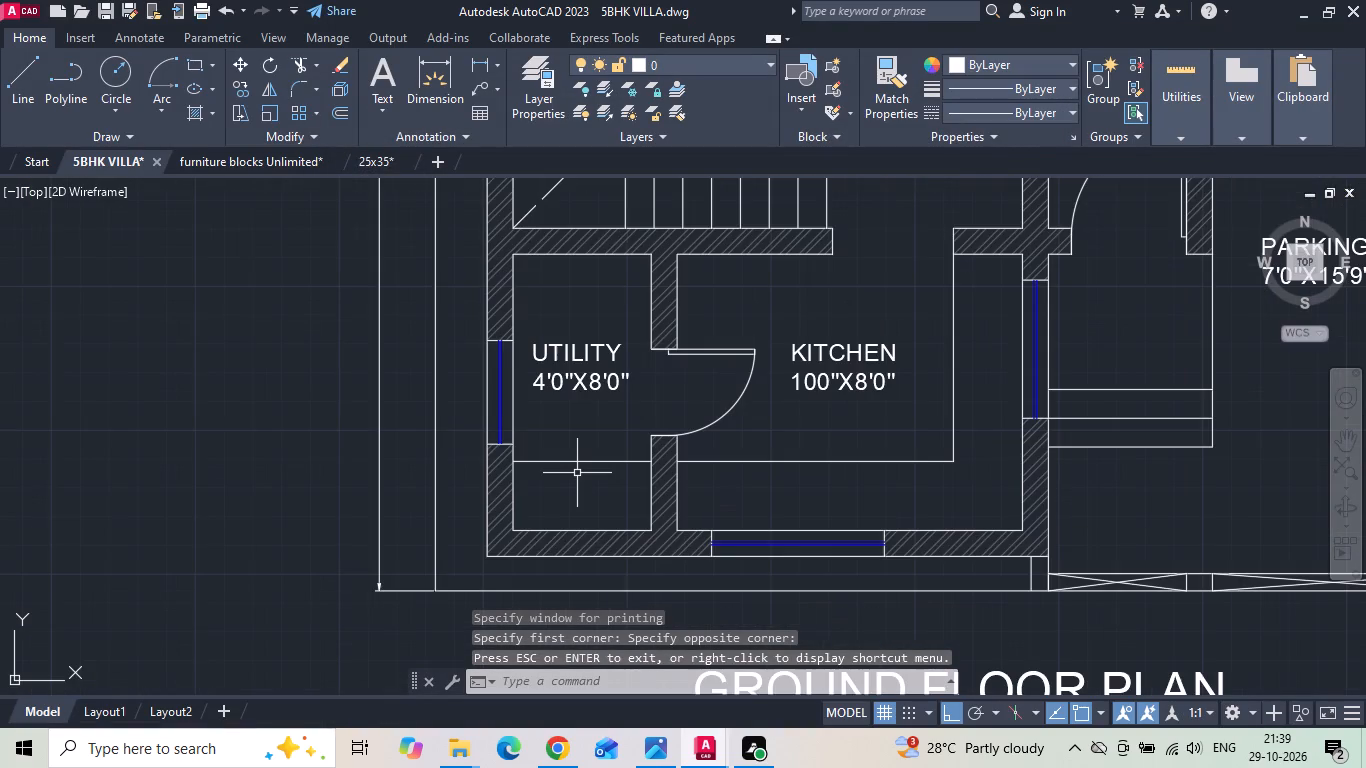
type("DC")
key("space")
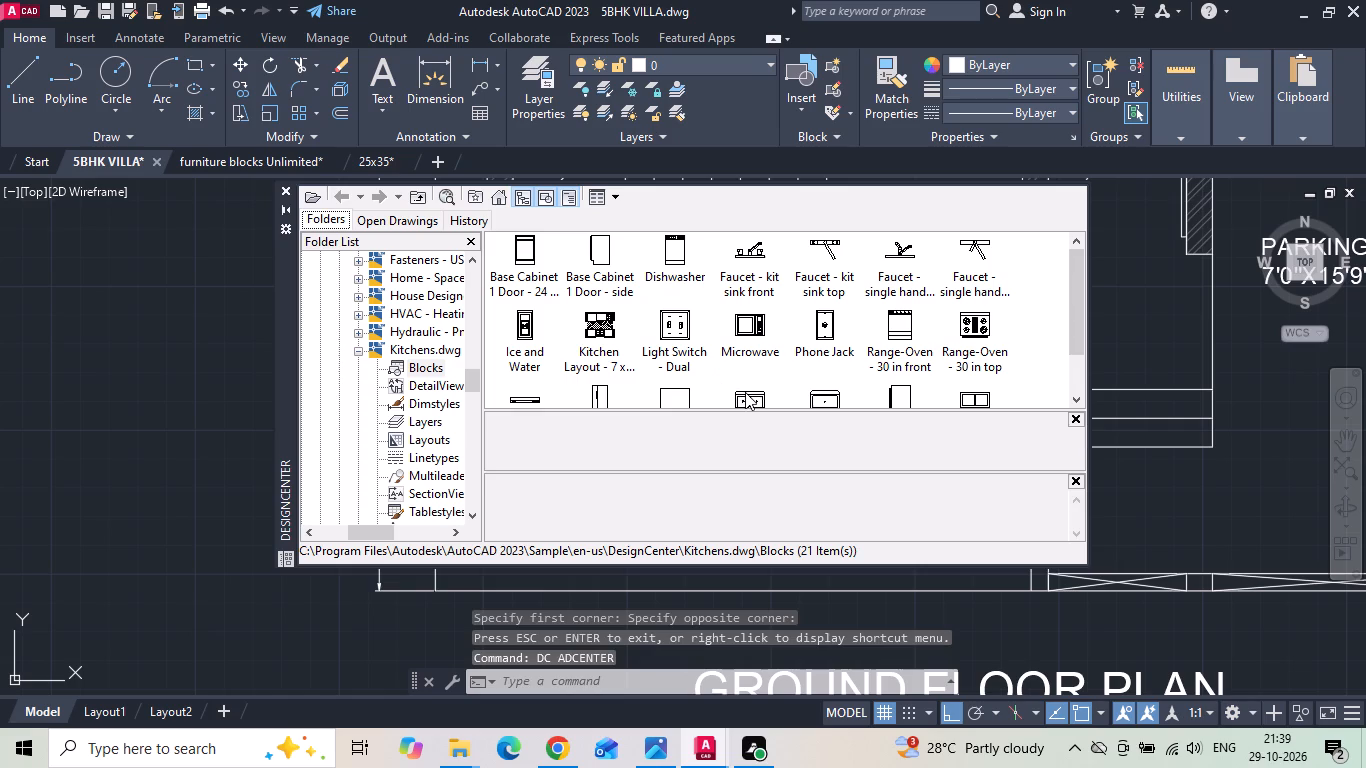
left_click_drag(745, 392, 177, 440)
left_click_drag(981, 286, 423, 351)
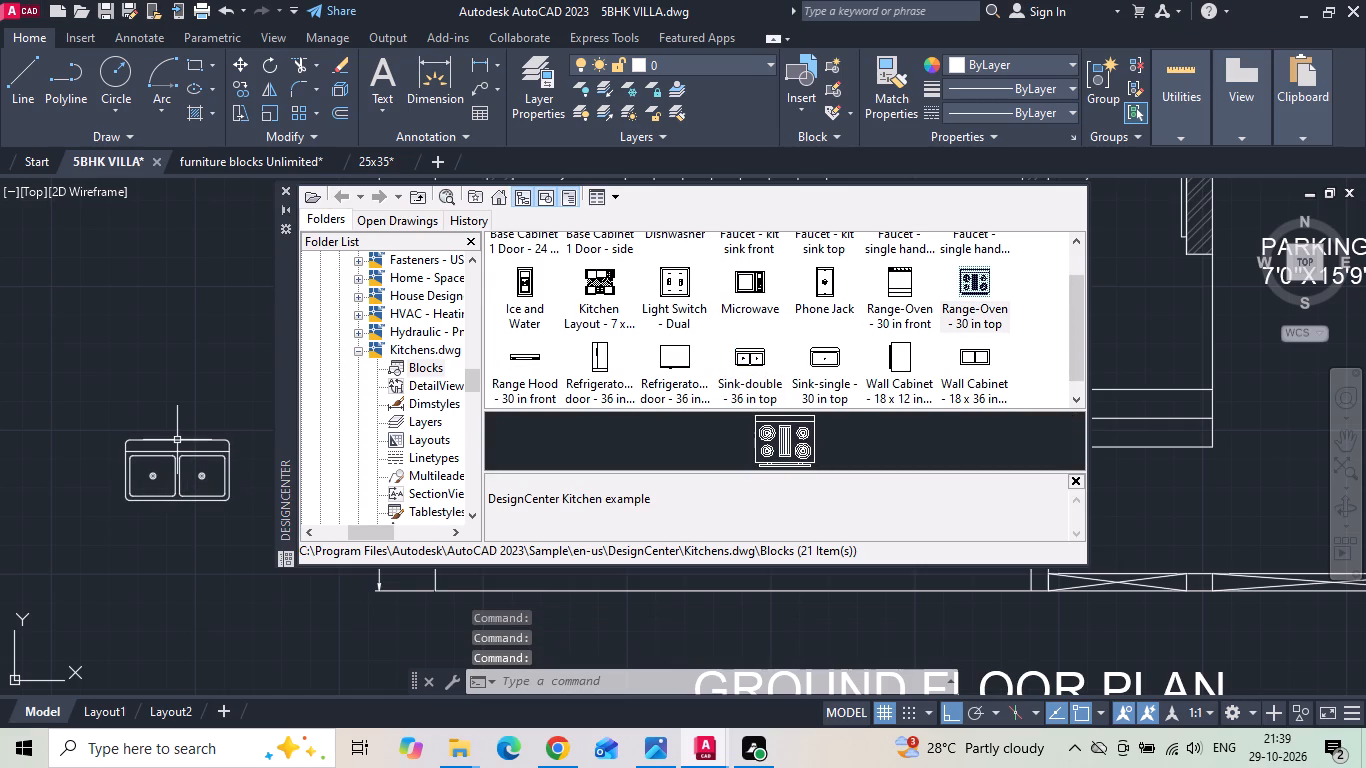
left_click_drag(423, 351, 173, 353)
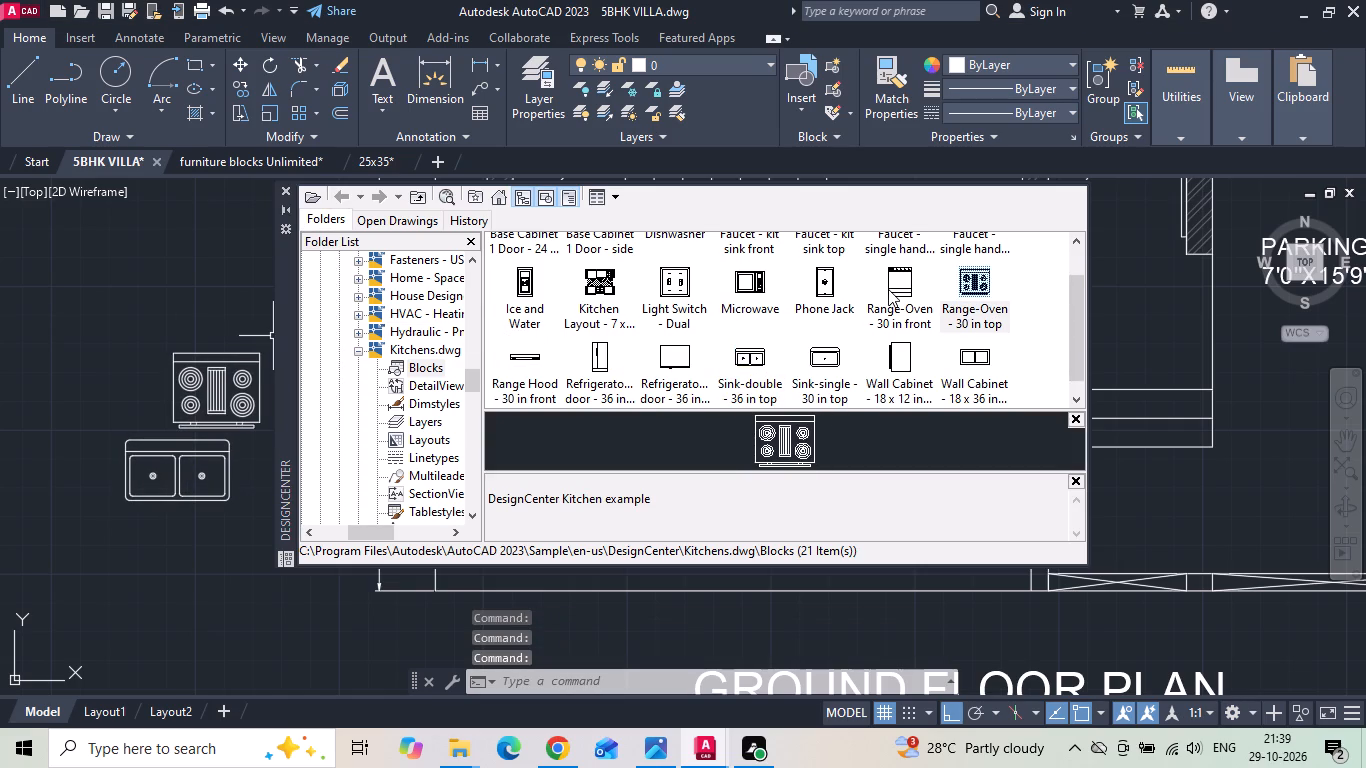
left_click_drag(888, 289, 116, 291)
scroll(697, 292, "up", 2)
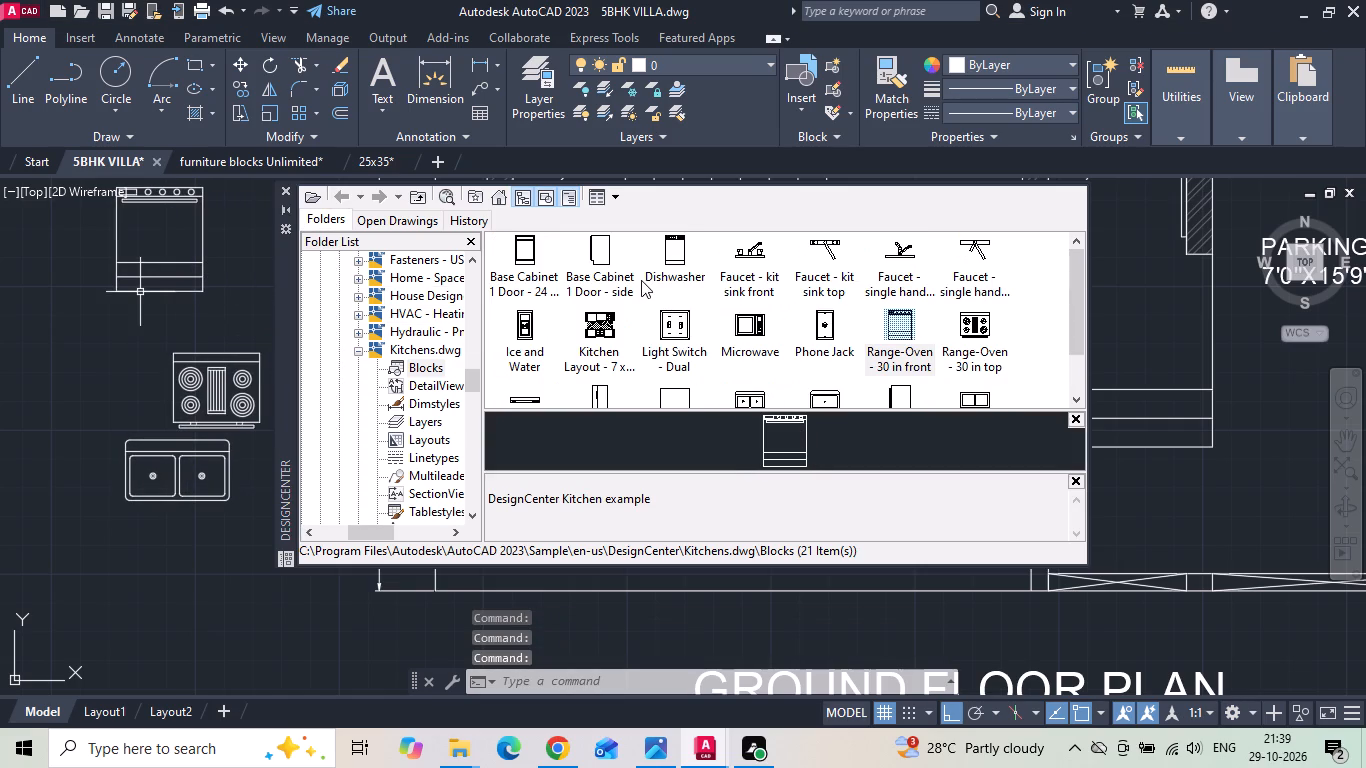
Insert the Dishwasher block and a 36 in refrigerator block from DesignCenter's Kitchens.dwg outside the ground floor utility, then close DesignCenter.
left_click_drag(659, 255, 0, 390)
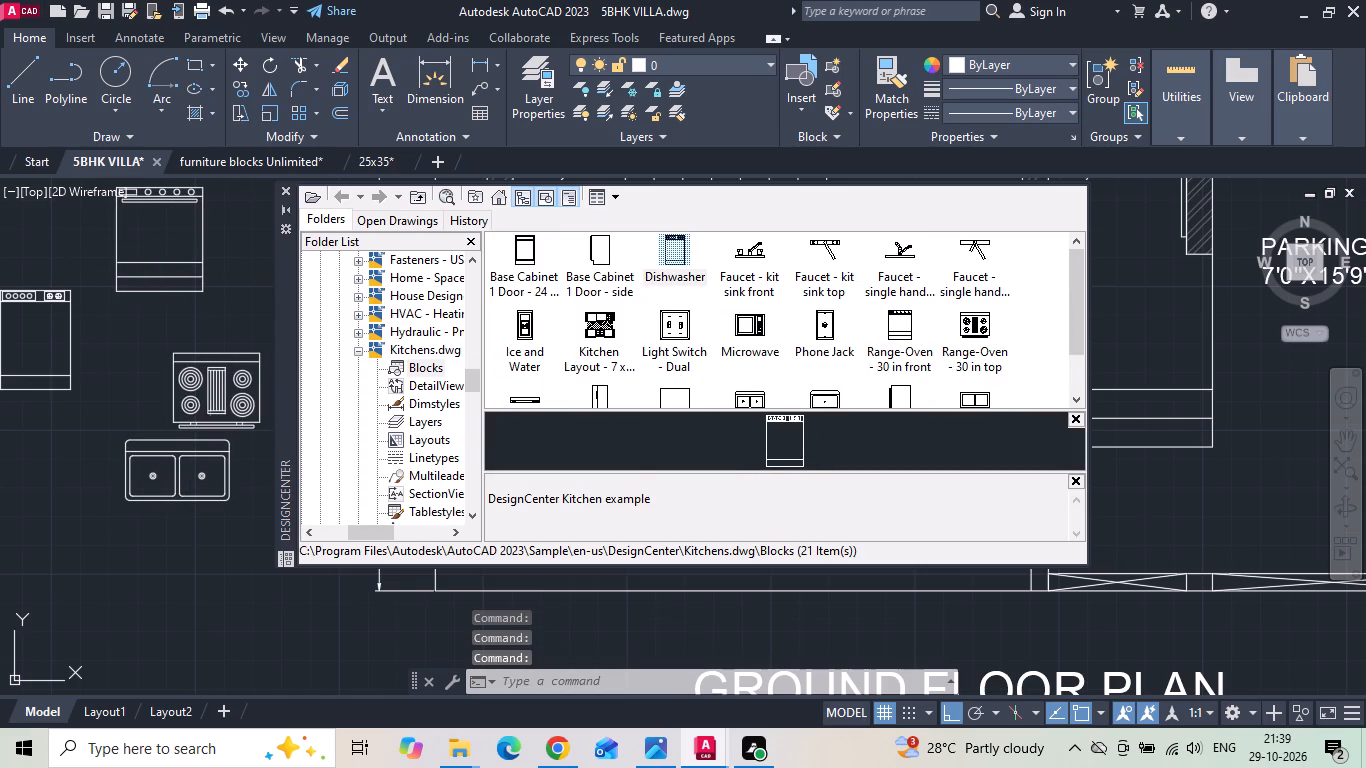
scroll(791, 367, "down", 3)
left_click_drag(689, 349, 304, 573)
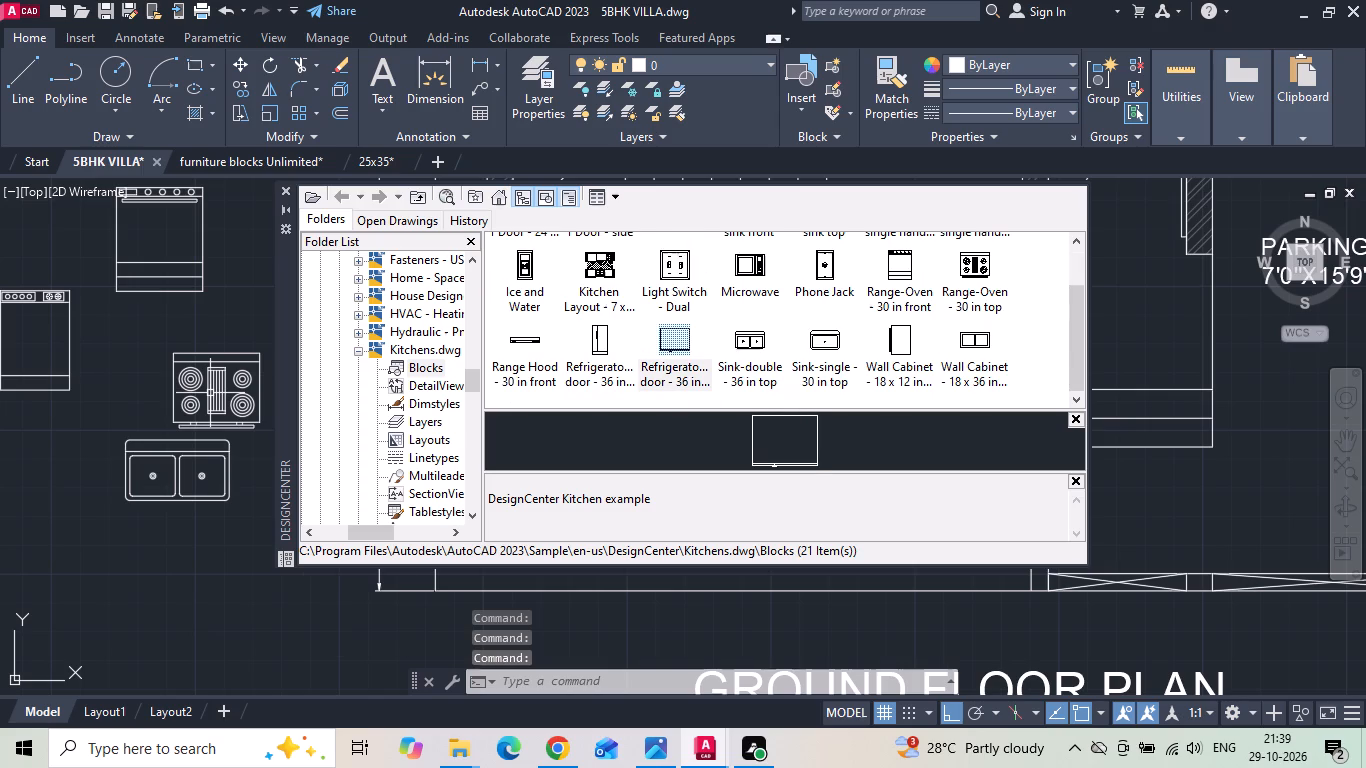
left_click_drag(304, 573, 227, 596)
left_click(292, 190)
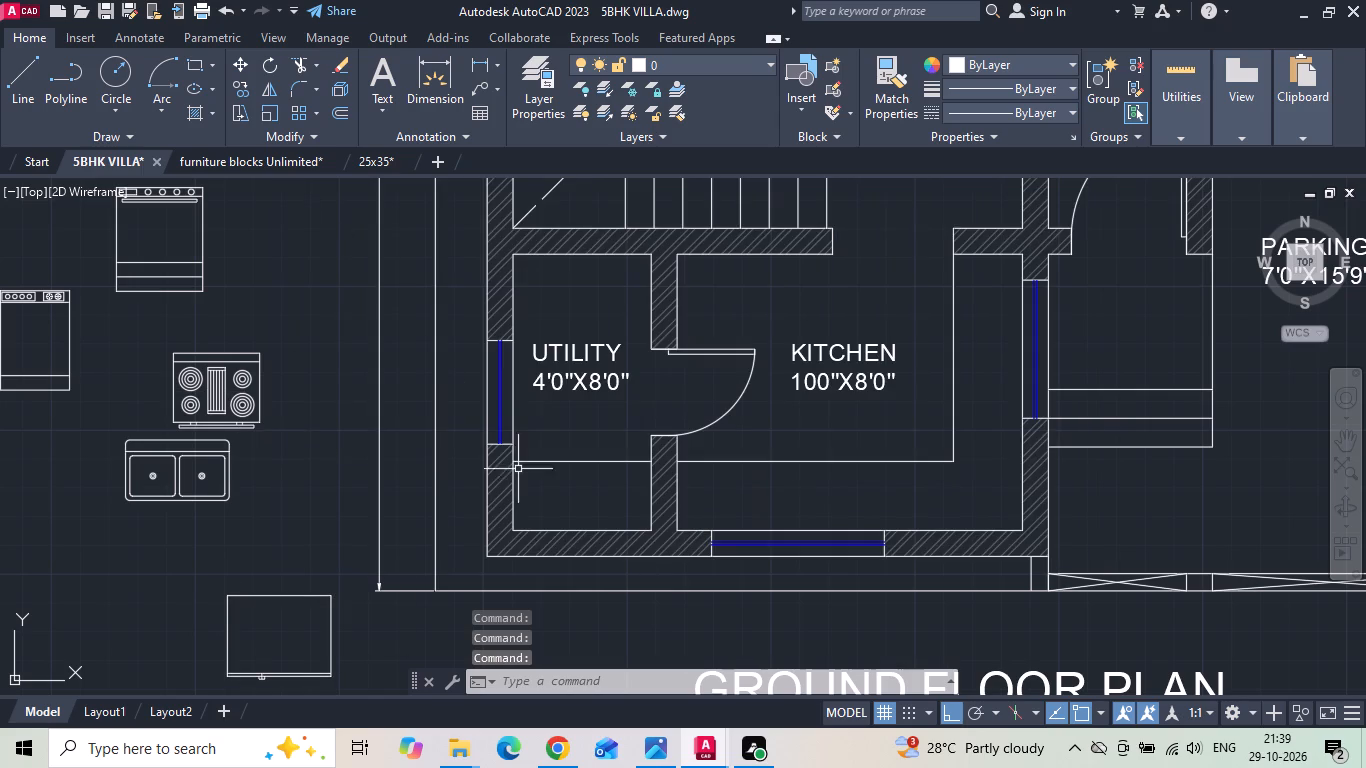
Check the reference plan image, then rotate the double sink block a quarter turn so its back faces east.
left_click(664, 743)
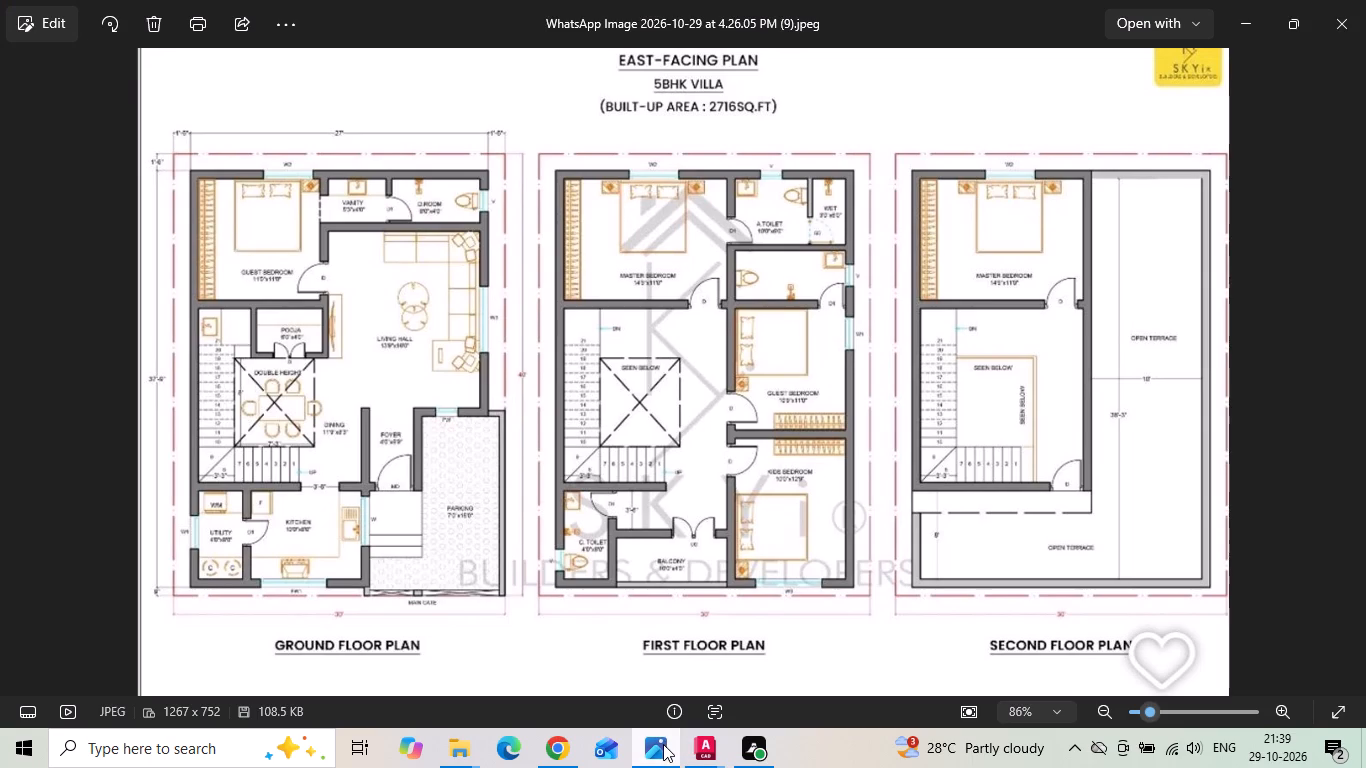
left_click(707, 755)
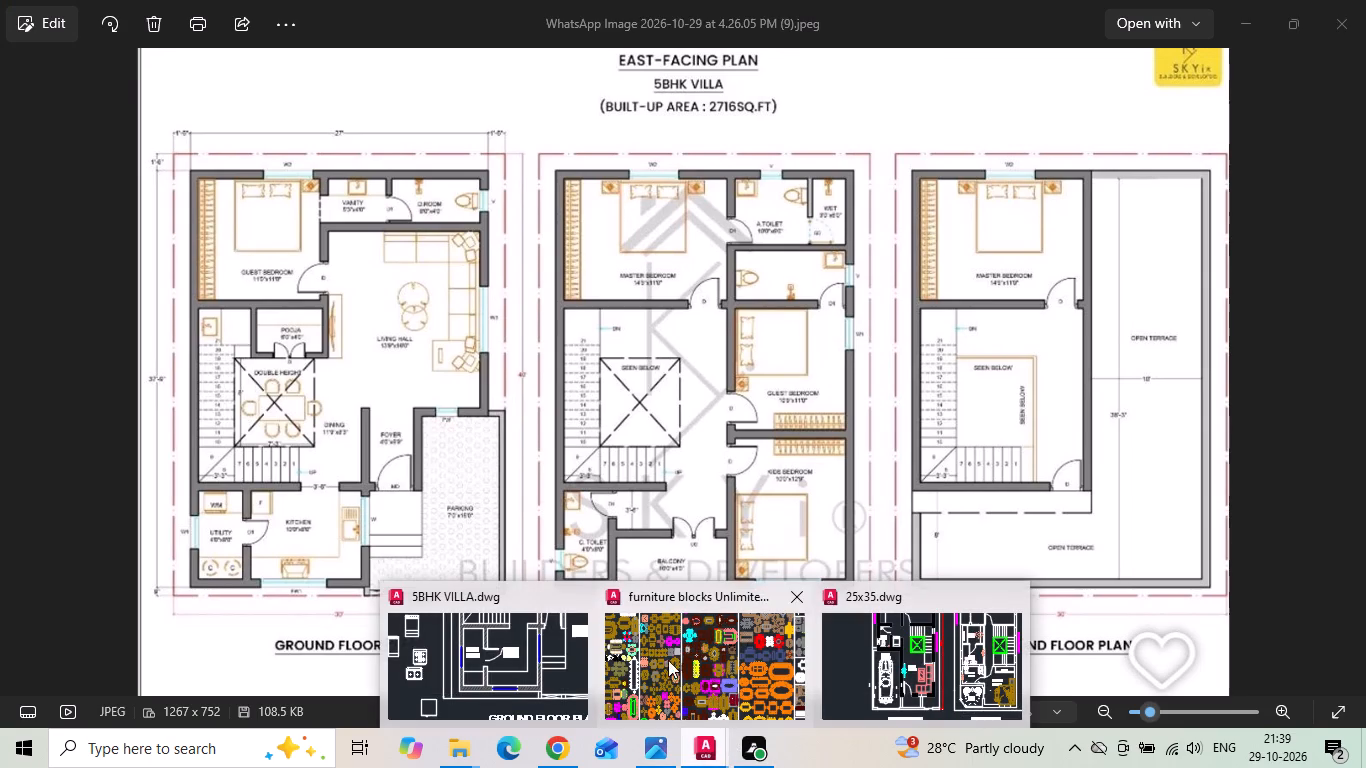
left_click(476, 678)
scroll(726, 479, "down", 1)
left_click(367, 459)
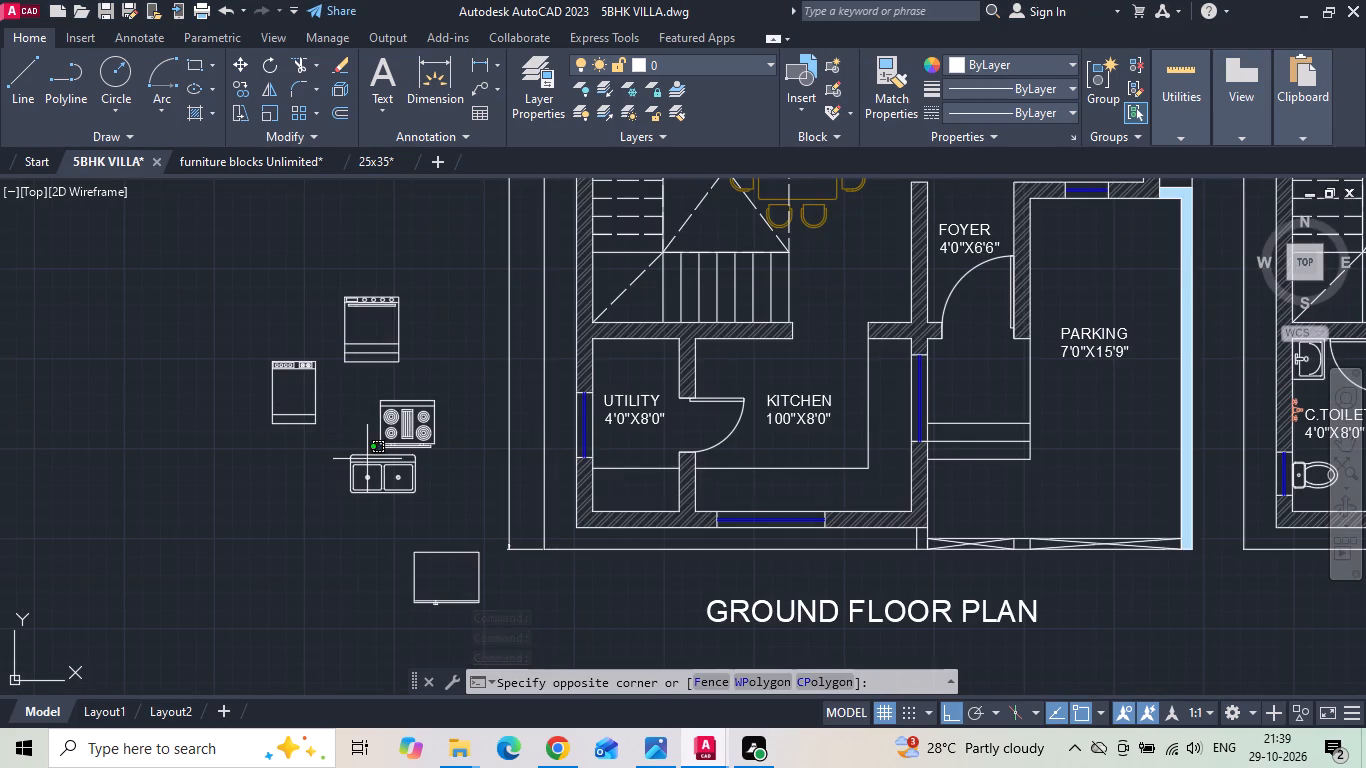
right_click(368, 457)
left_click(352, 449)
right_click(352, 448)
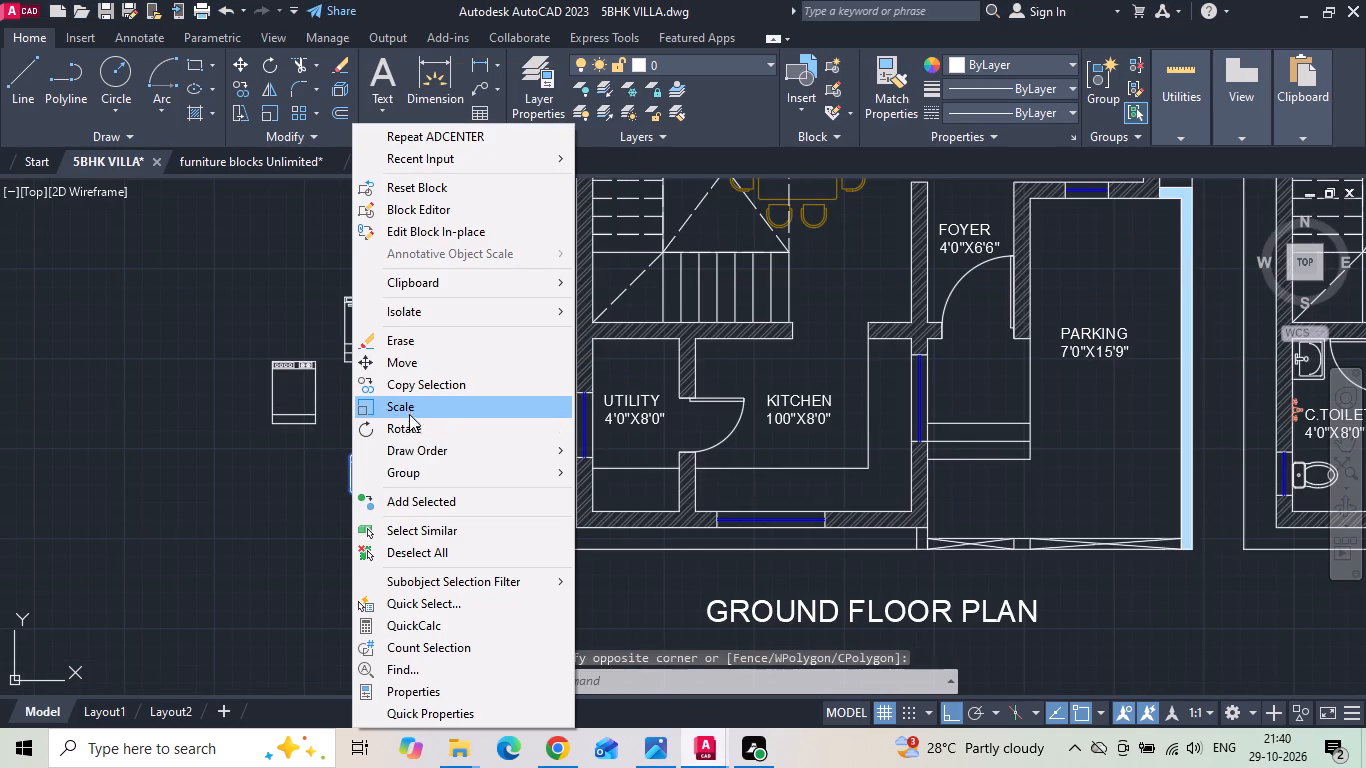
left_click(409, 431)
left_click(443, 469)
left_click(443, 481)
left_click(452, 393)
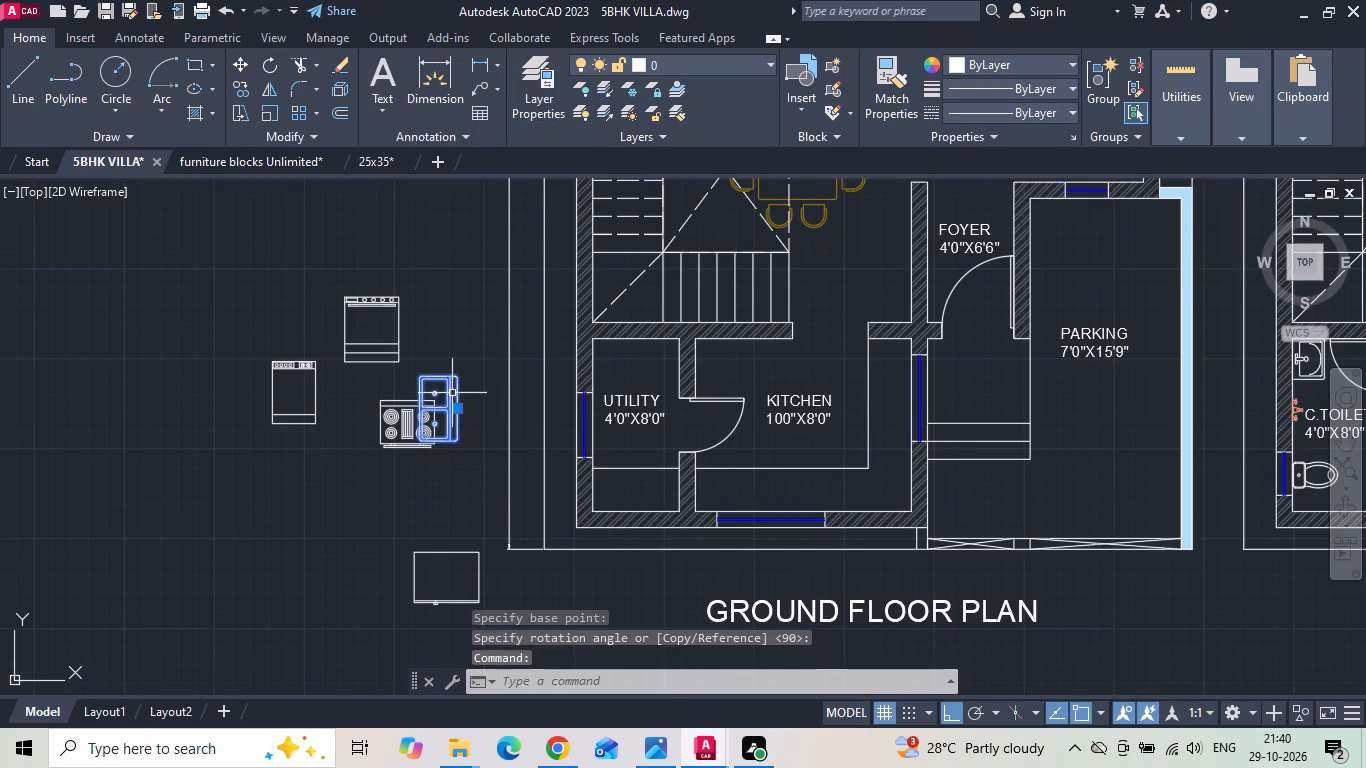
Move the double sink onto the kitchen's east counter beside the window, then shift it about 3 inches north.
right_click(452, 389)
left_click(506, 360)
left_click(467, 399)
scroll(915, 398, "up", 1)
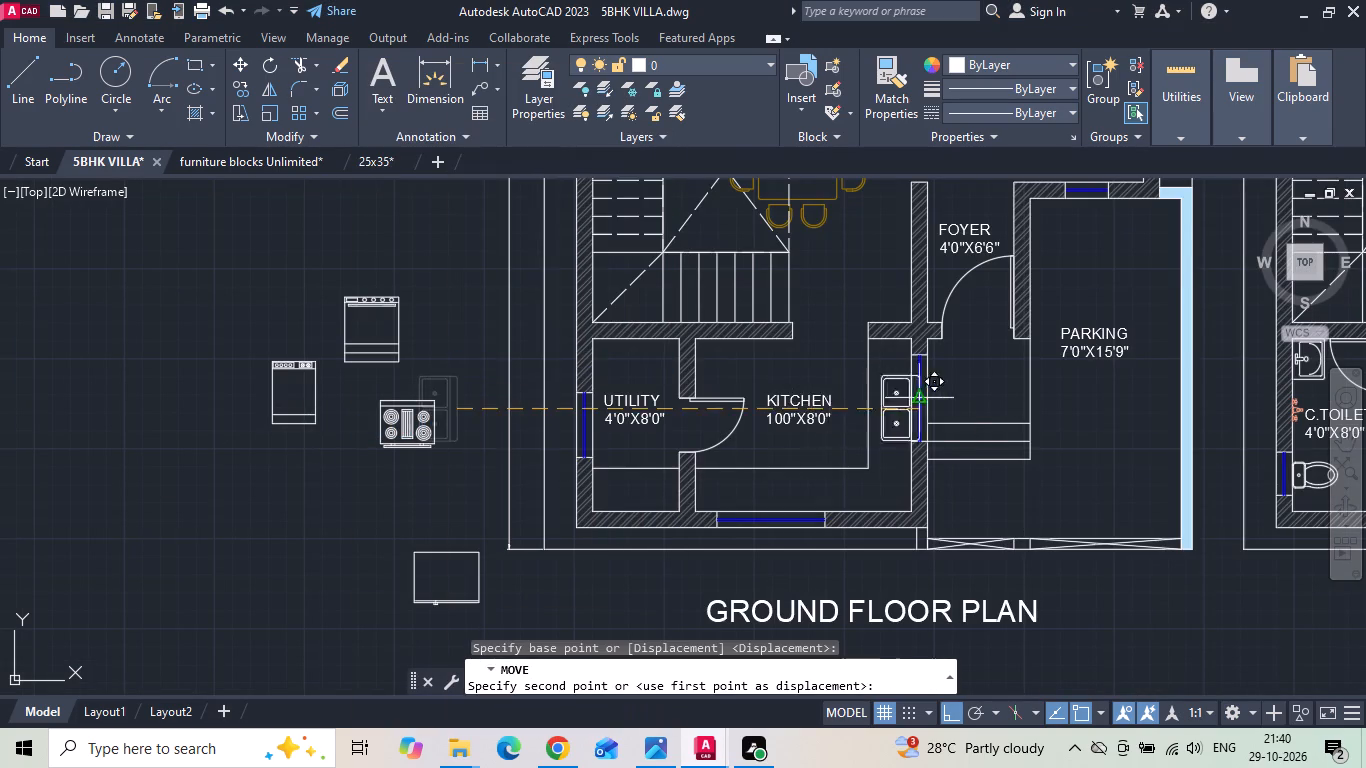
scroll(915, 398, "up", 3)
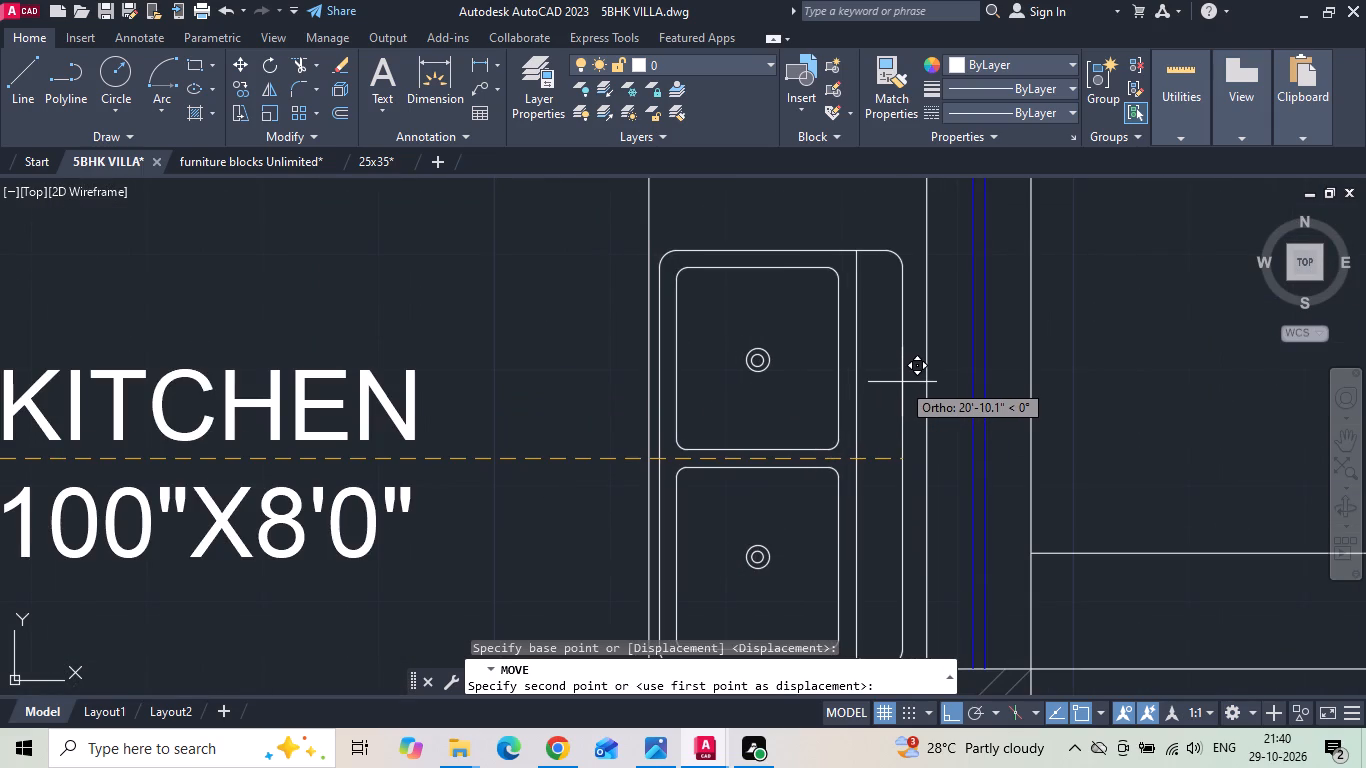
left_click(907, 382)
scroll(891, 328, "down", 1)
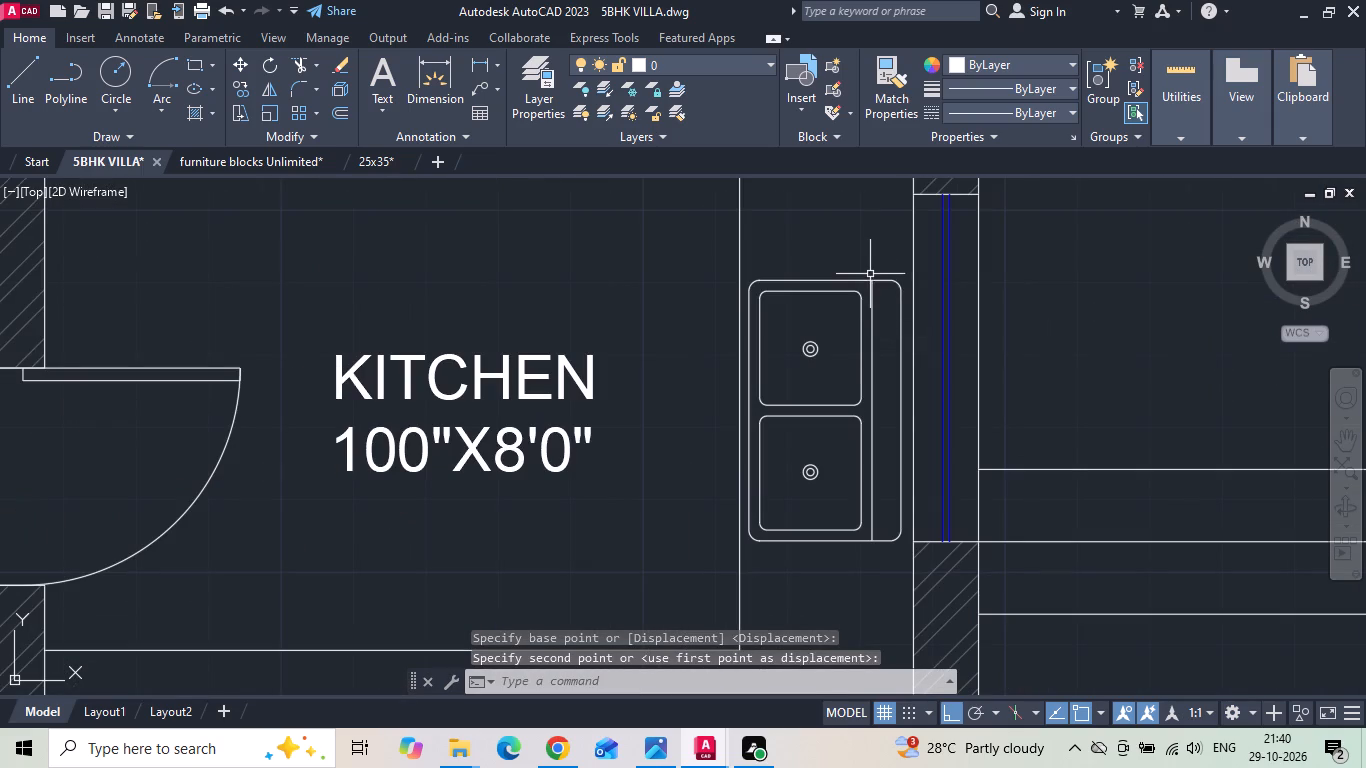
left_click_drag(869, 273, 852, 312)
left_click(849, 321)
right_click(848, 323)
left_click(862, 365)
left_click(1102, 347)
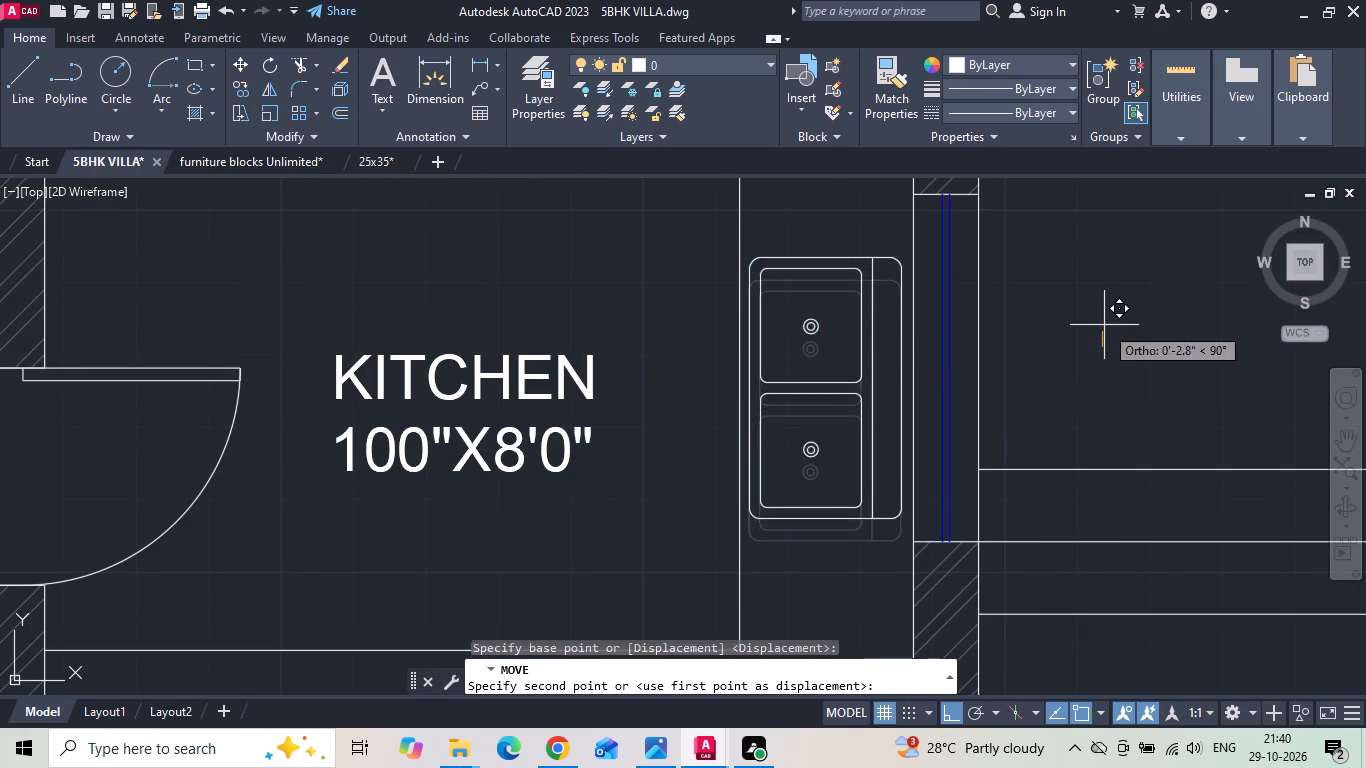
left_click(1104, 317)
Rotate the top-view range block outside the utility by 180 degrees.
scroll(1104, 317, "down", 4)
scroll(647, 378, "up", 2)
left_click(560, 364)
left_click(538, 338)
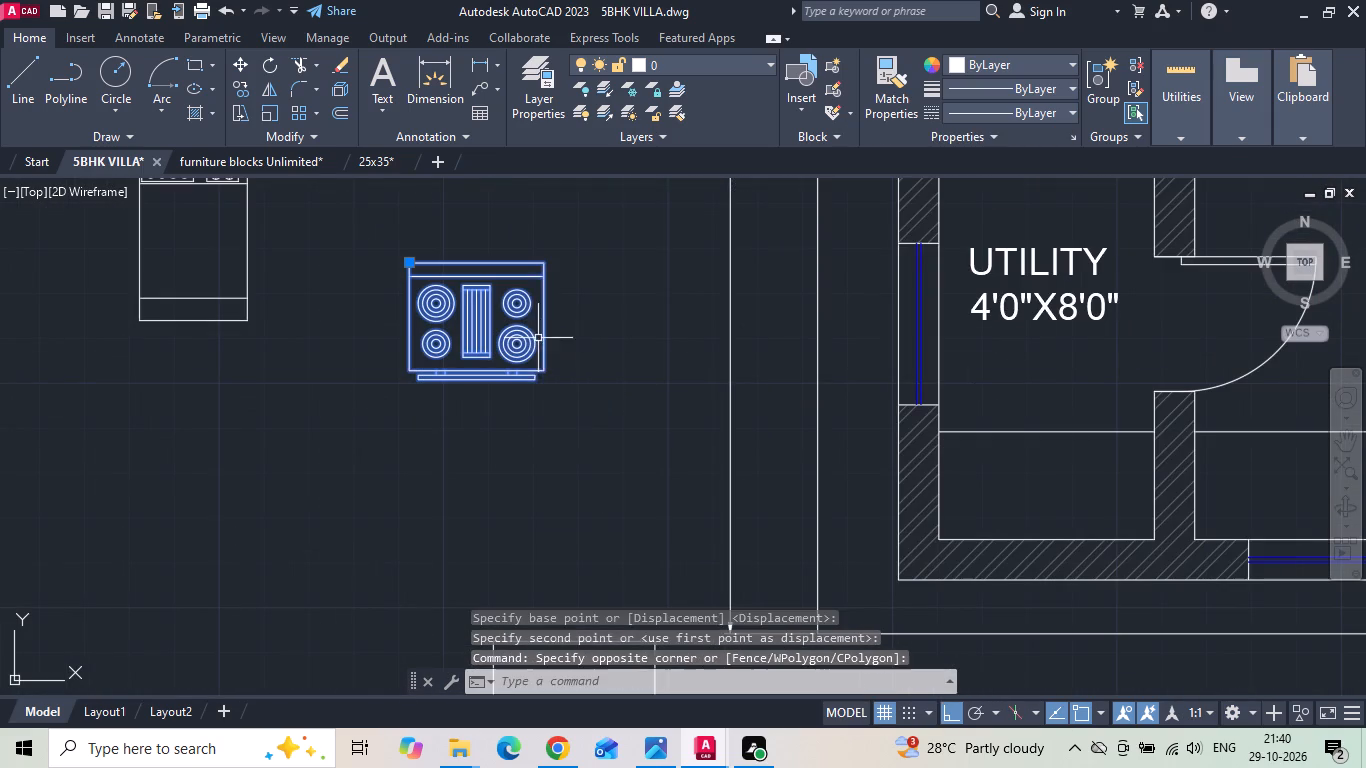
right_click(537, 333)
left_click(567, 426)
left_click_drag(616, 411, 616, 418)
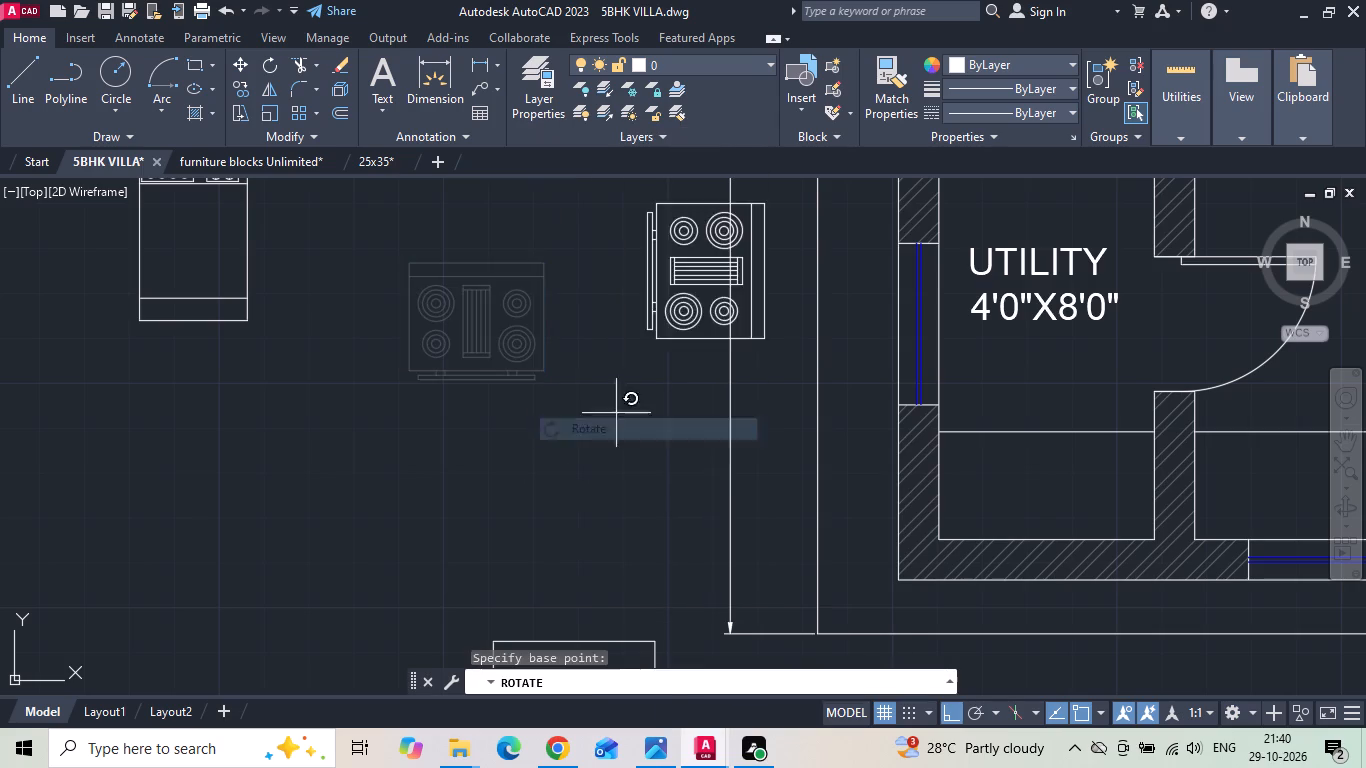
left_click_drag(616, 418, 610, 426)
left_click(517, 395)
left_click(698, 454)
Move the rotated range onto the kitchen's south counter in front of the window.
right_click(696, 450)
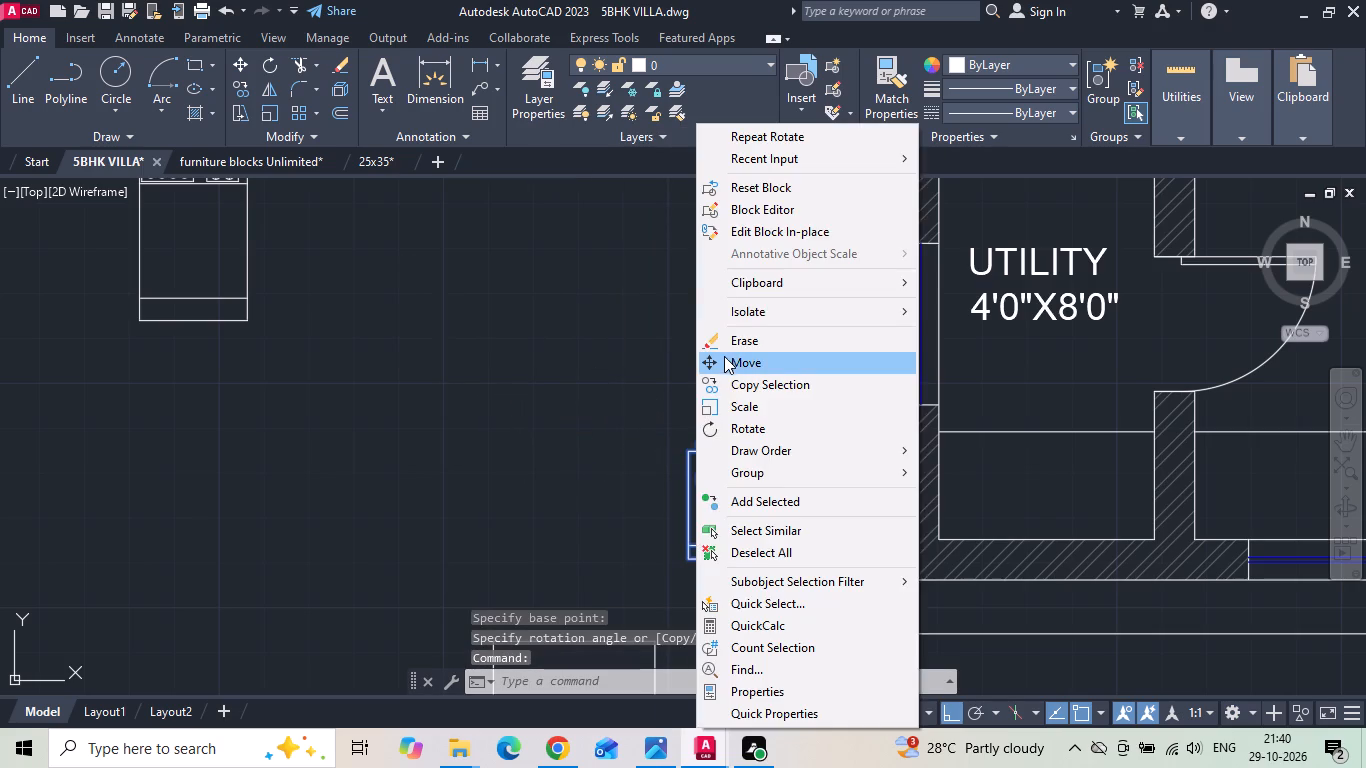
left_click(724, 354)
scroll(696, 372, "down", 2)
left_click_drag(719, 419, 797, 428)
scroll(1034, 426, "up", 2)
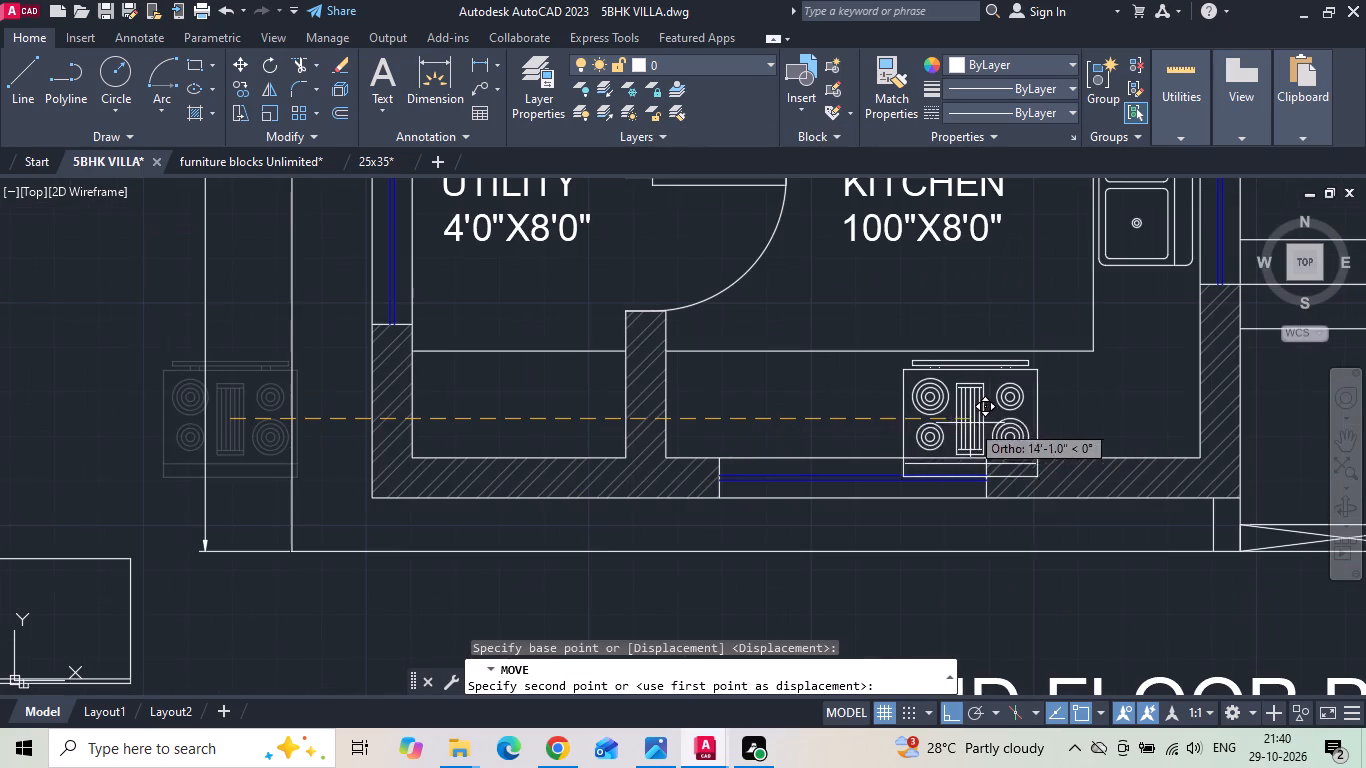
left_click(867, 419)
Scale the range block down slightly about its centre on the south kitchen counter.
left_click(943, 409)
left_click(883, 419)
right_click(881, 418)
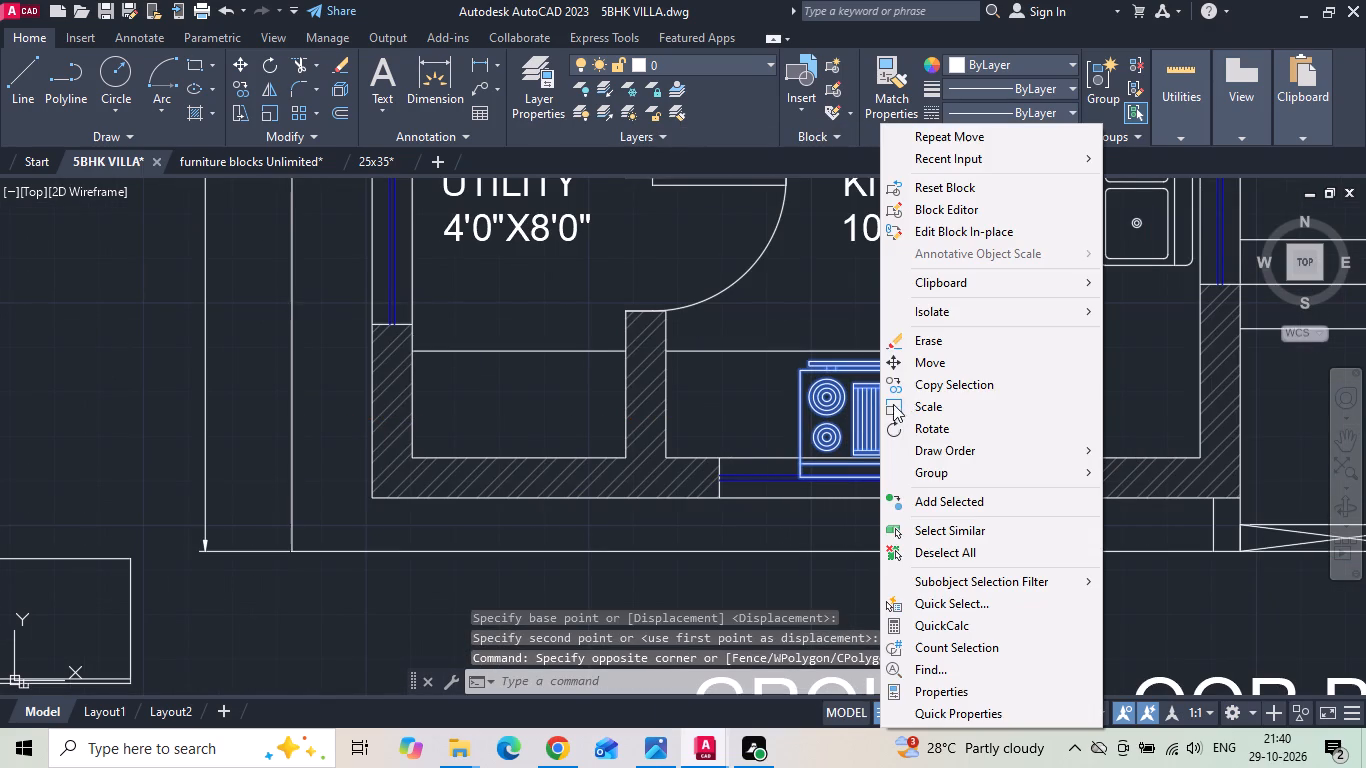
left_click(919, 402)
scroll(877, 434, "up", 1)
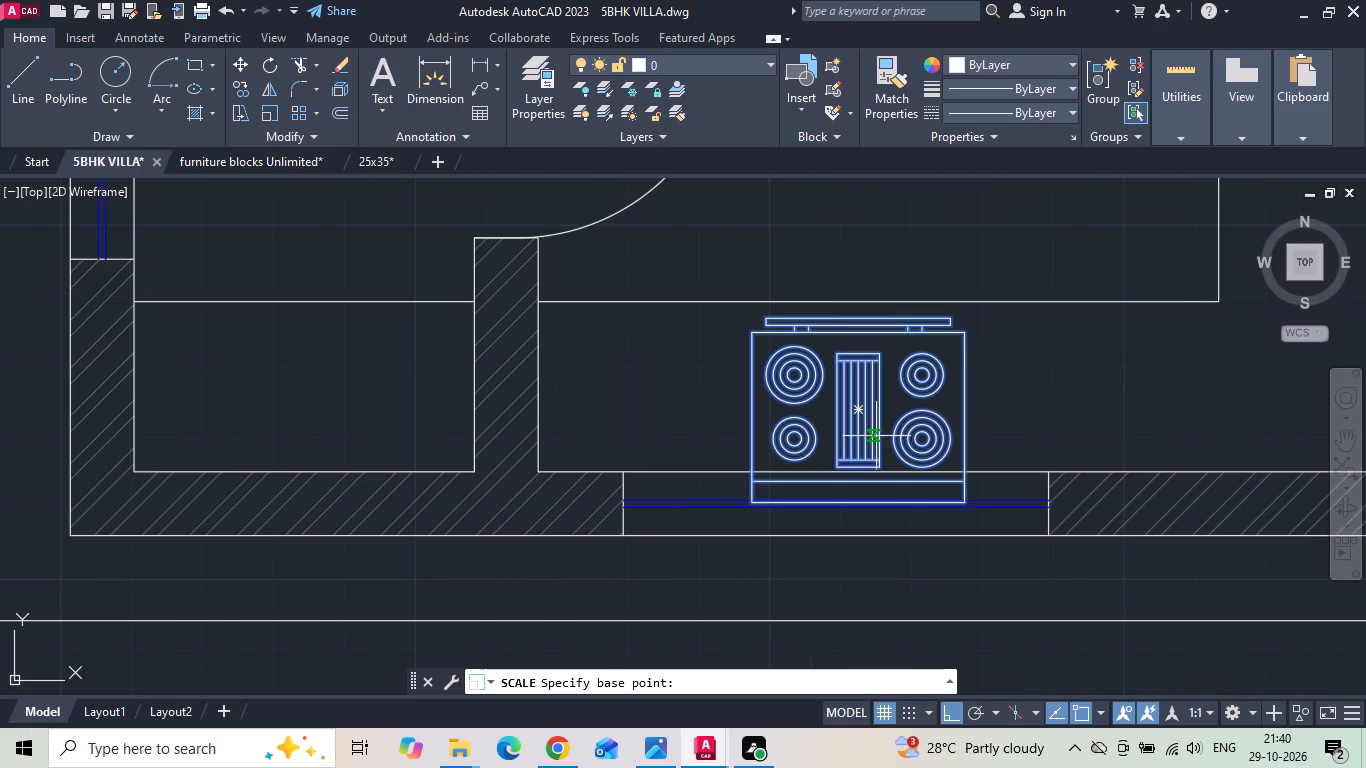
left_click_drag(869, 413, 872, 397)
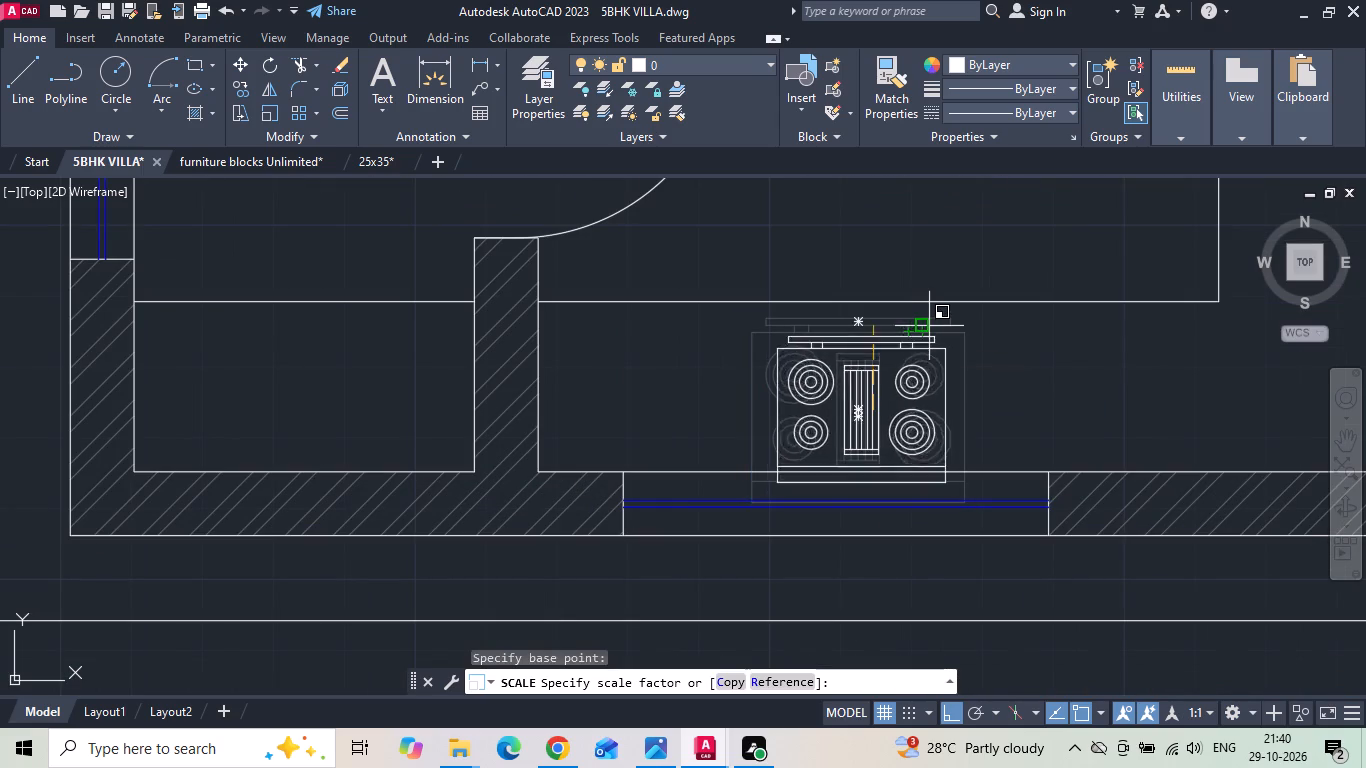
left_click(931, 325)
Move the range north so its back edge clears the south kitchen wall.
left_click_drag(977, 361, 967, 373)
left_click(948, 386)
right_click(946, 386)
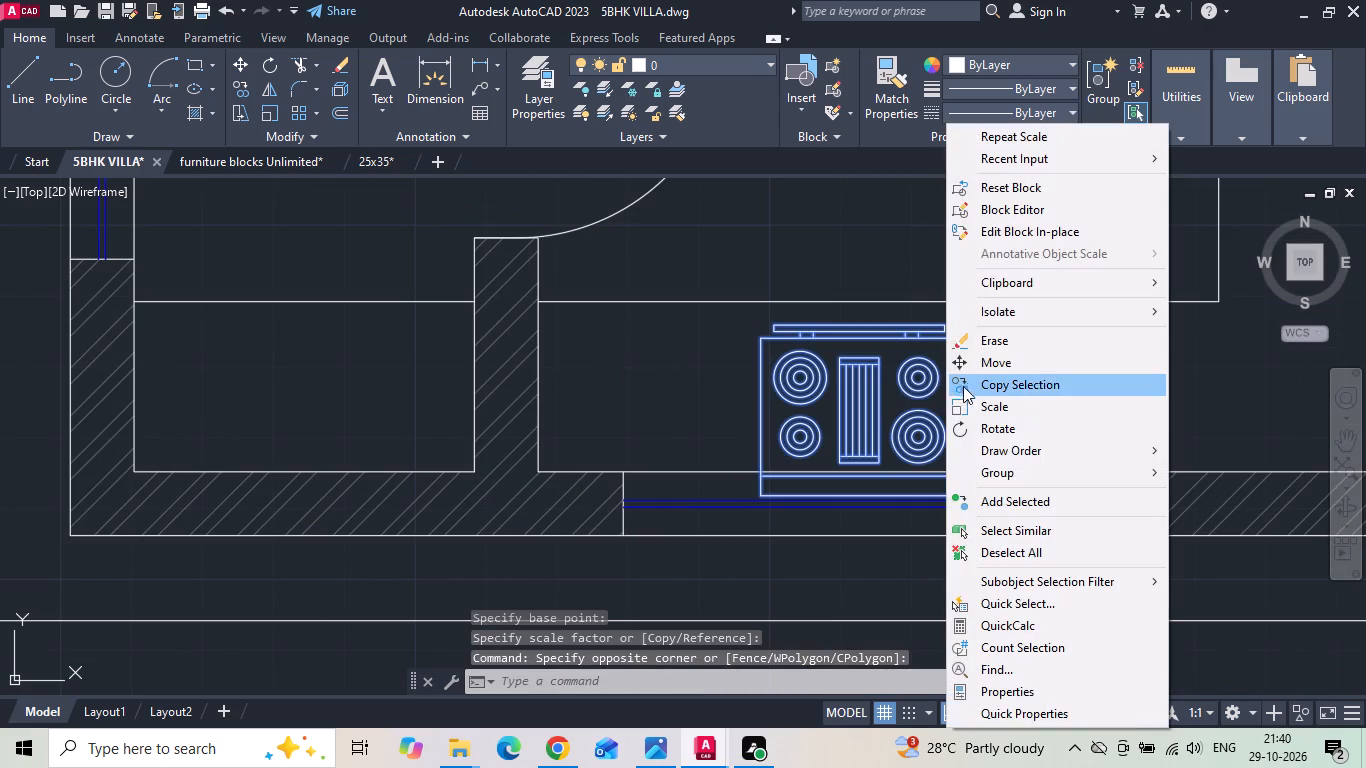
left_click(984, 367)
left_click(1077, 385)
left_click(1077, 361)
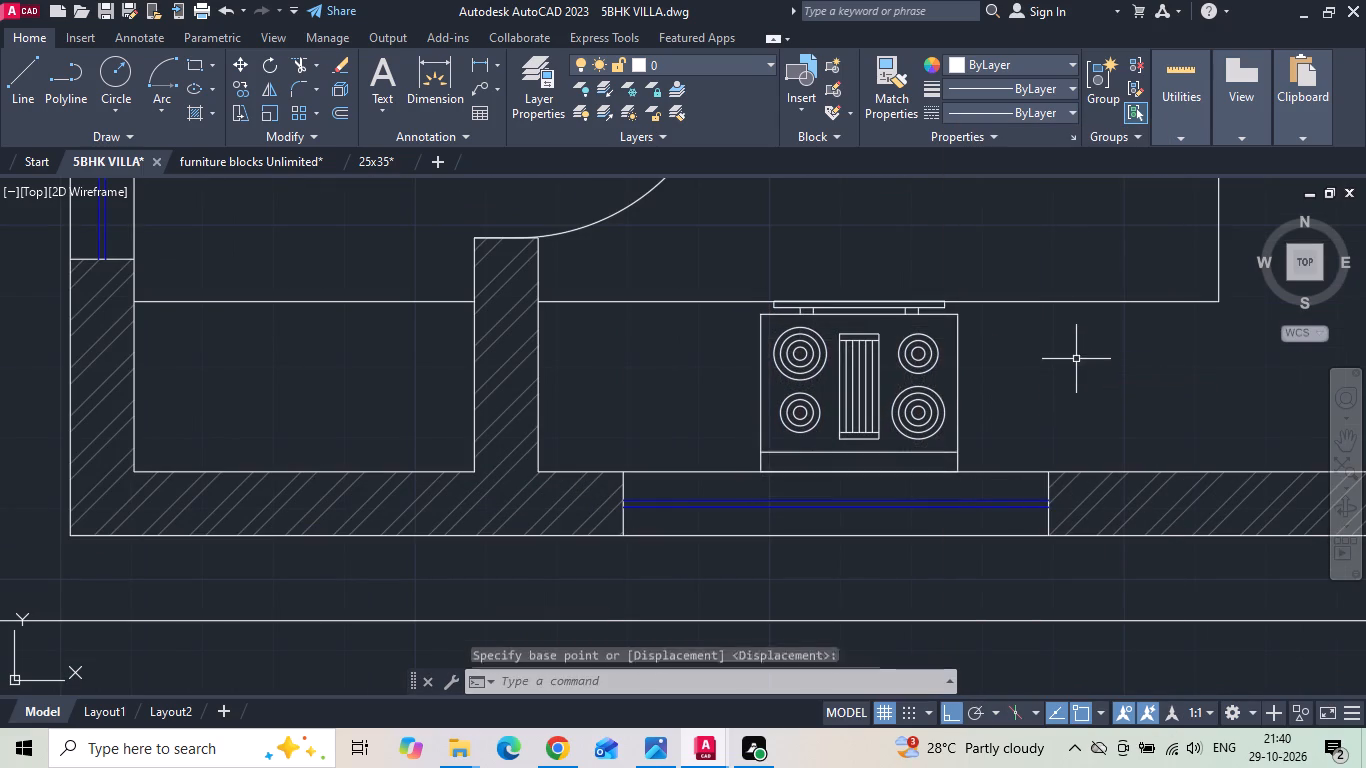
Scale the range down a little more about its centre so it fits within the kitchen counter depth.
left_click_drag(978, 357, 900, 386)
left_click(840, 389)
right_click(839, 385)
left_click(879, 408)
left_click(874, 386)
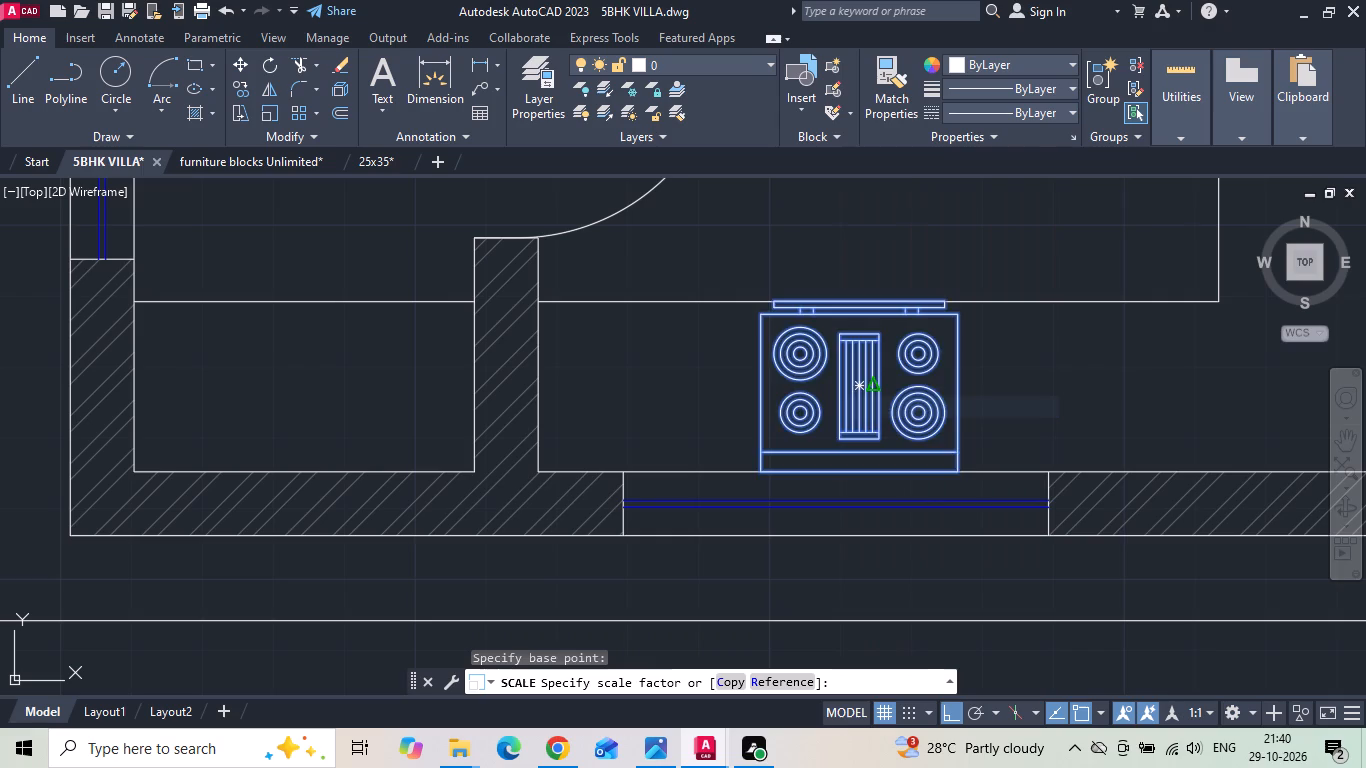
left_click(959, 374)
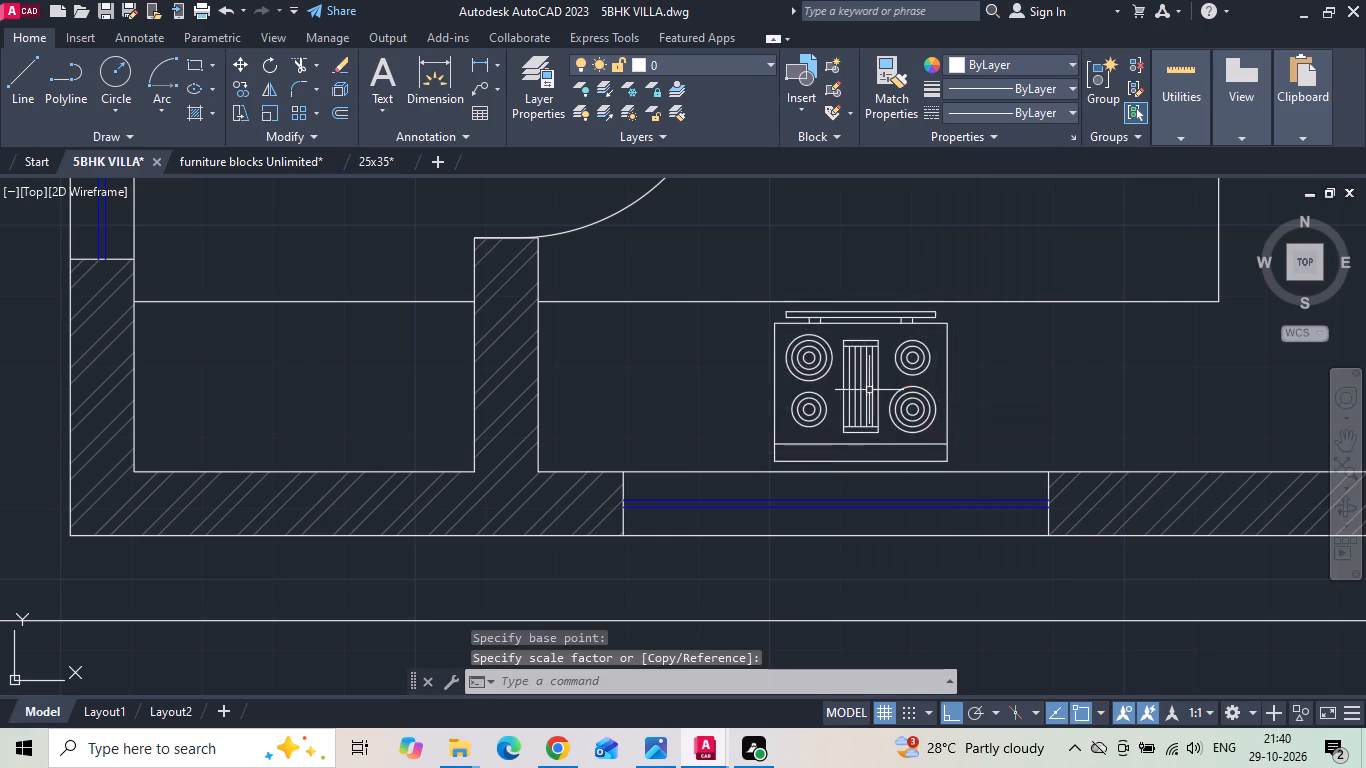
Check the reference plan image, then rotate the refrigerator block a quarter turn so its door faces east.
scroll(839, 393, "down", 2)
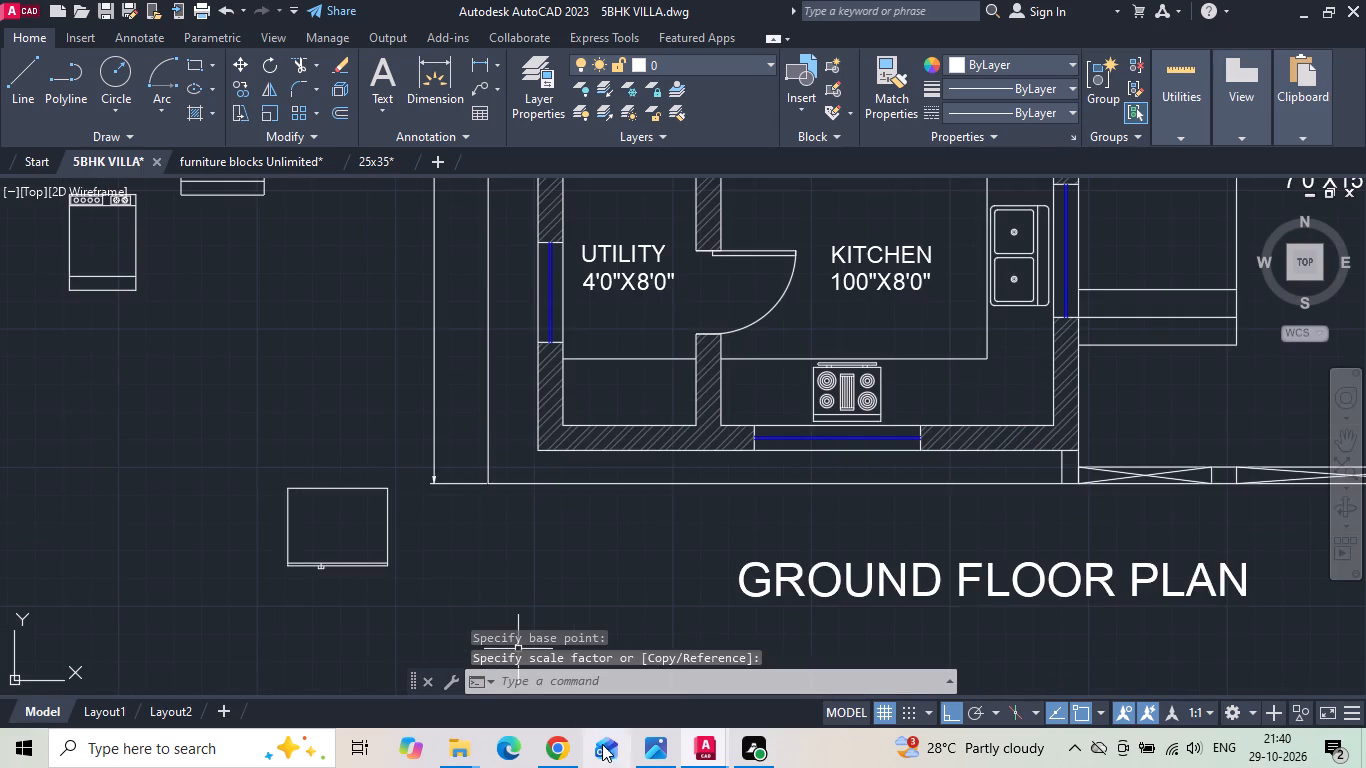
left_click(651, 747)
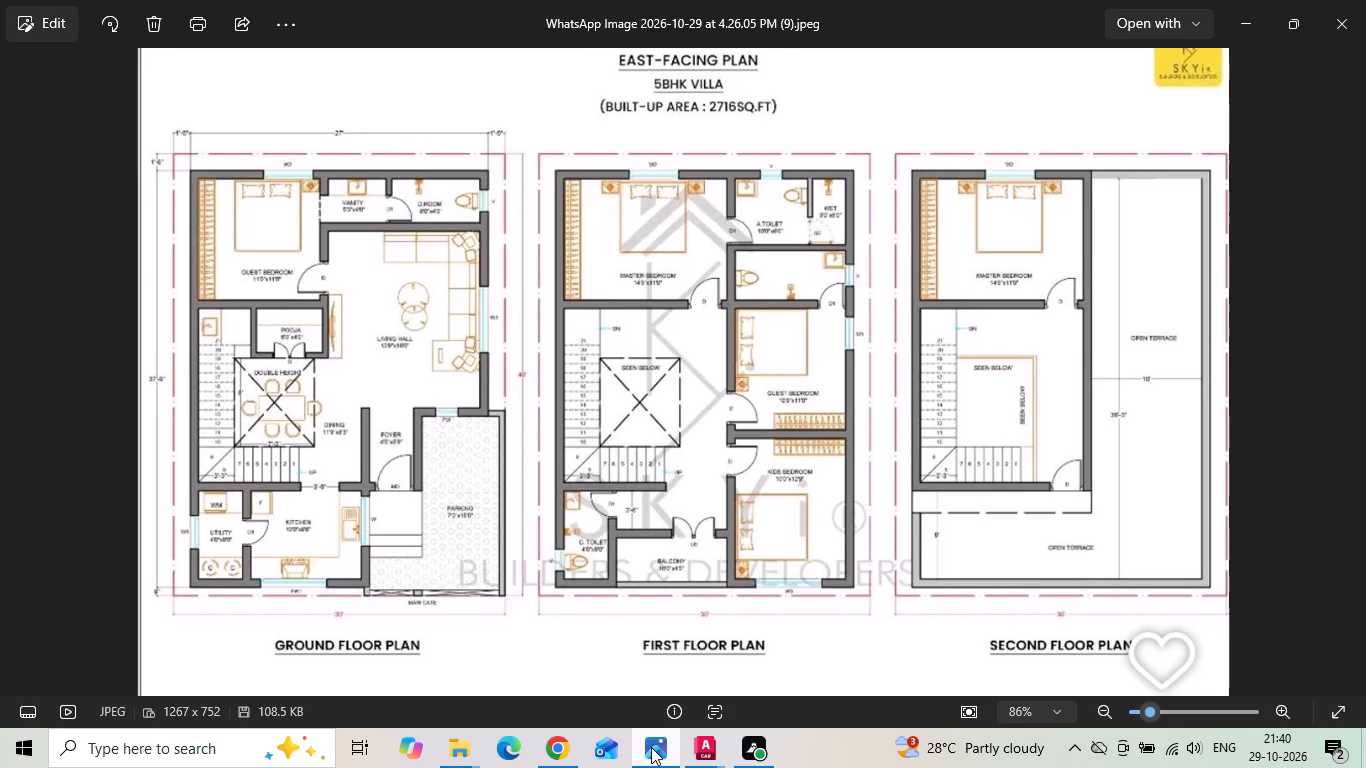
left_click(529, 687)
left_click(706, 749)
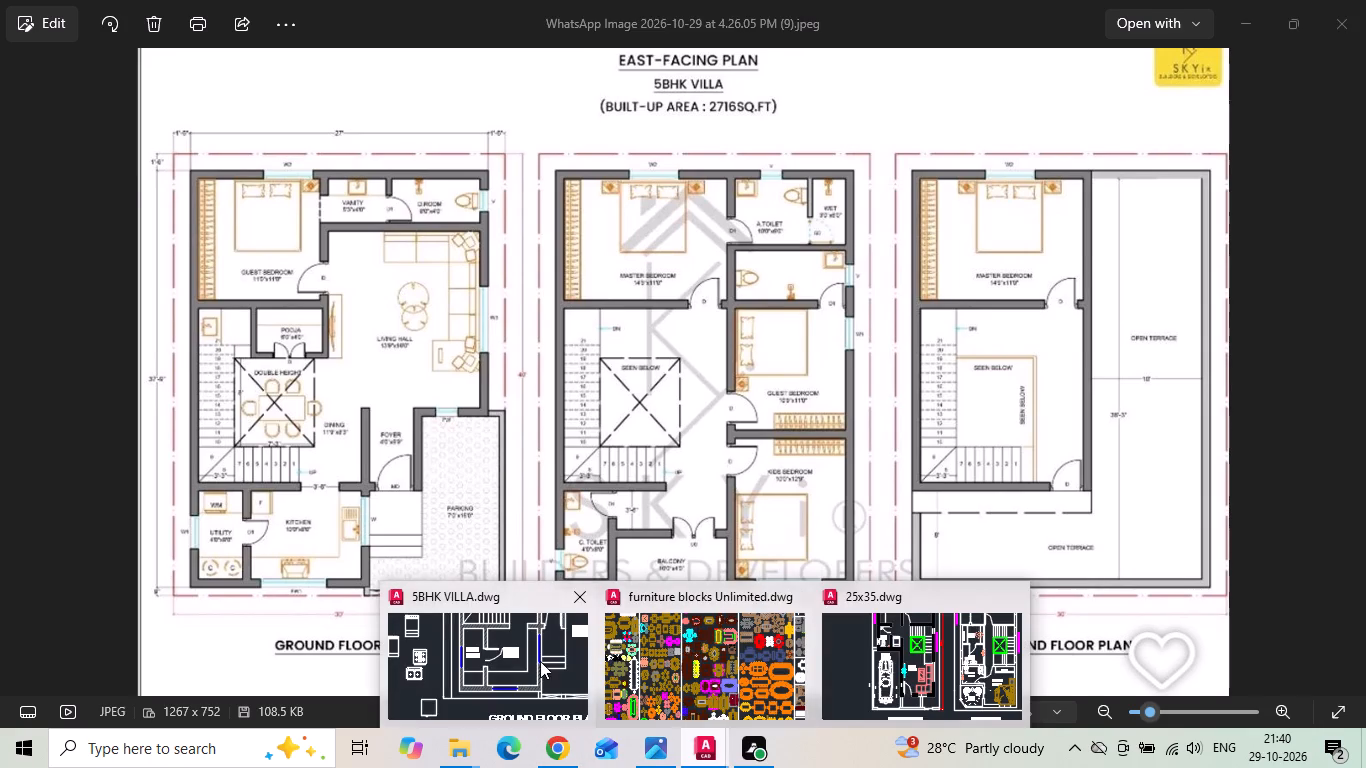
left_click(540, 661)
middle_click_drag(747, 384, 724, 509)
scroll(630, 437, "down", 1)
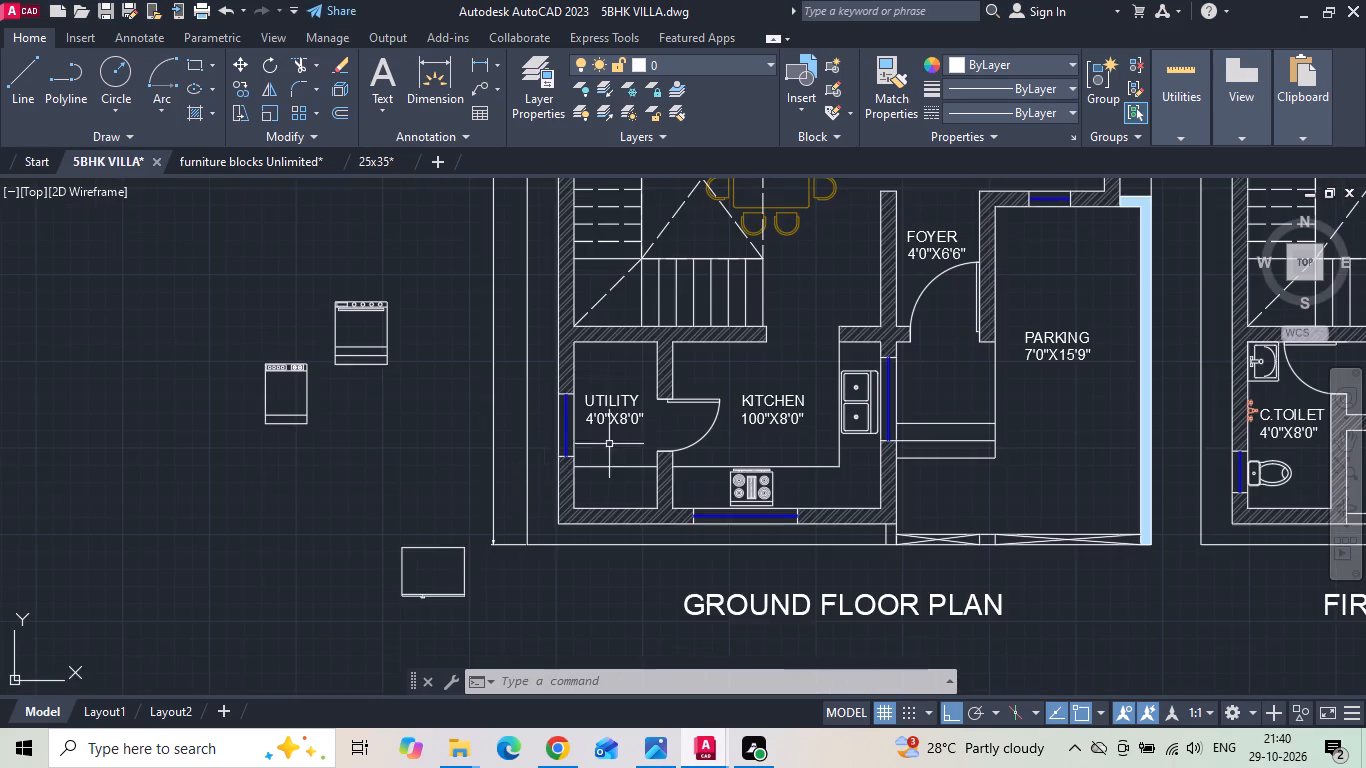
left_click(428, 566)
left_click(409, 523)
right_click(409, 514)
left_click(450, 438)
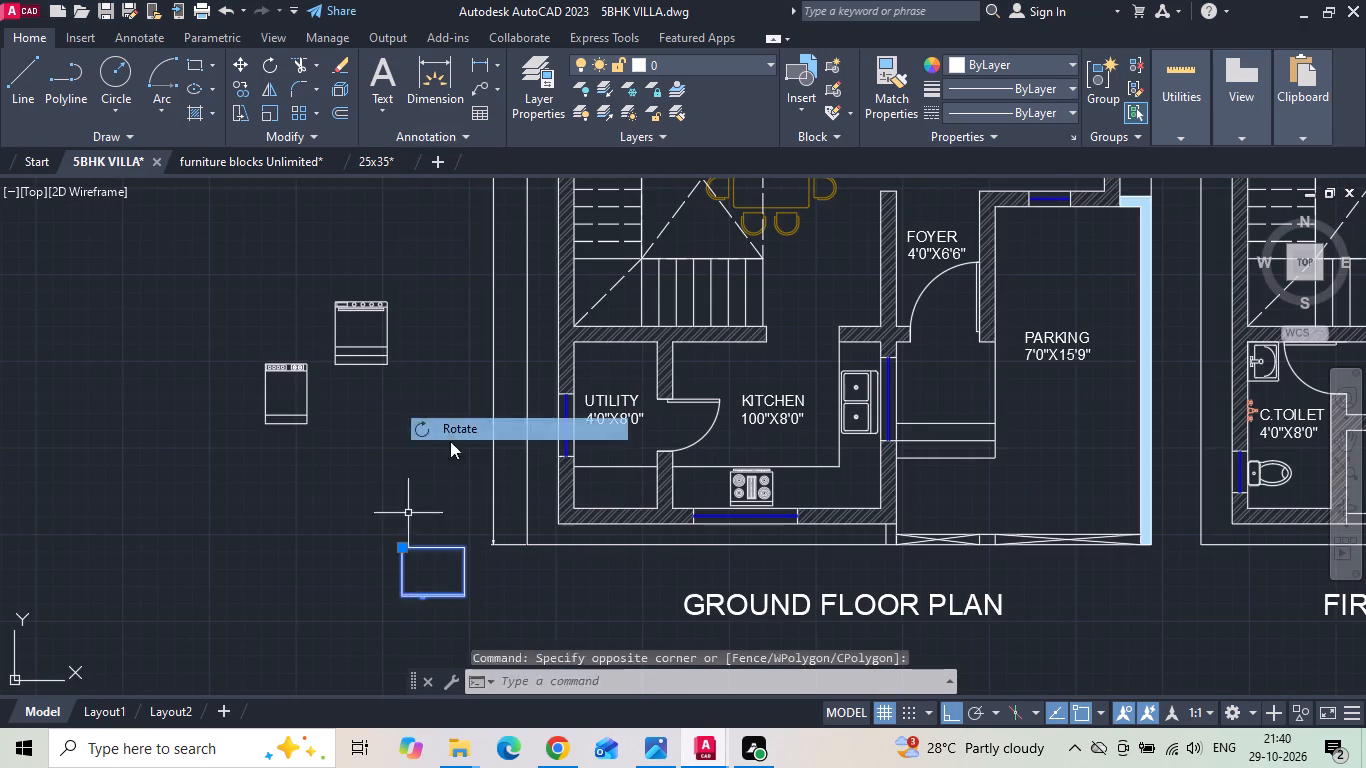
left_click(421, 480)
left_click(435, 434)
Move the refrigerator into the kitchen's northwest corner, against the utility wall and the stair wall.
scroll(549, 437, "up", 1)
left_click_drag(541, 440, 533, 451)
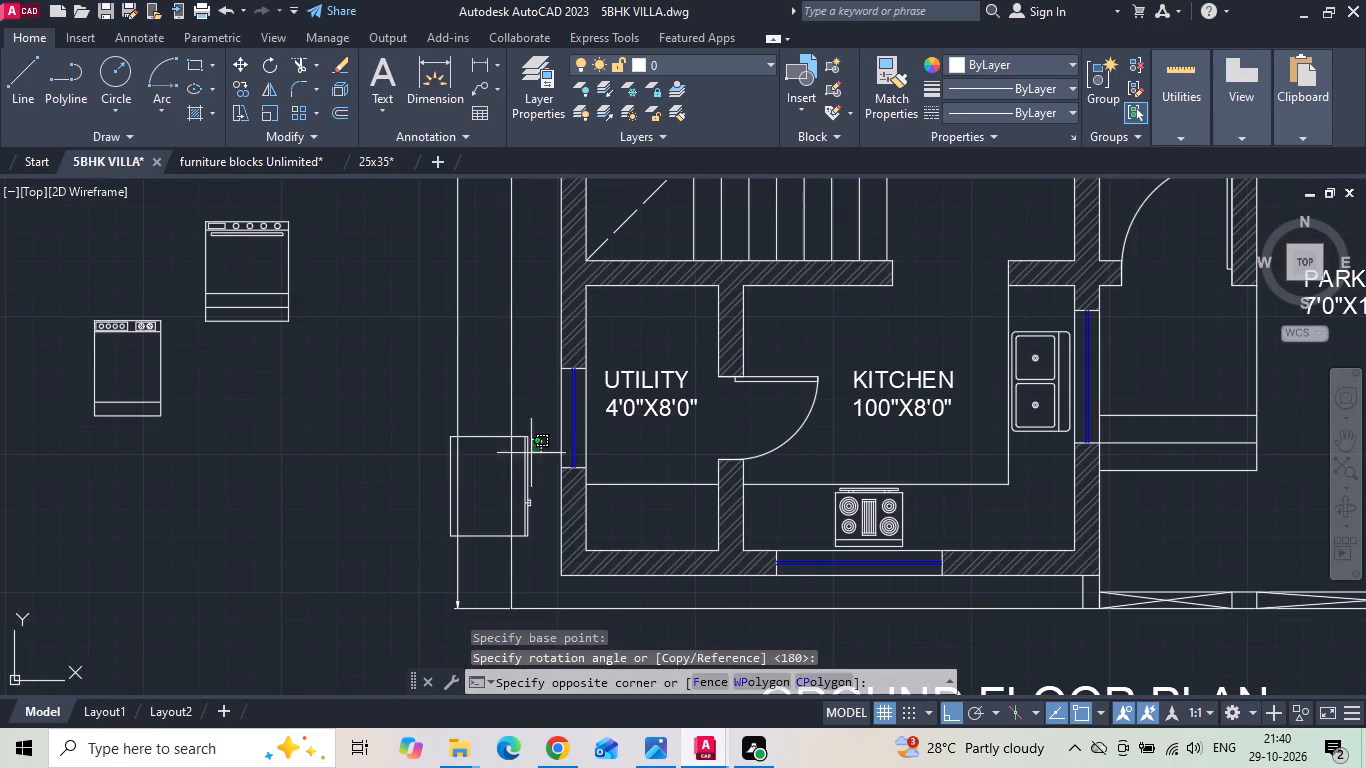
left_click(531, 453)
left_click(528, 465)
right_click(528, 465)
left_click(587, 369)
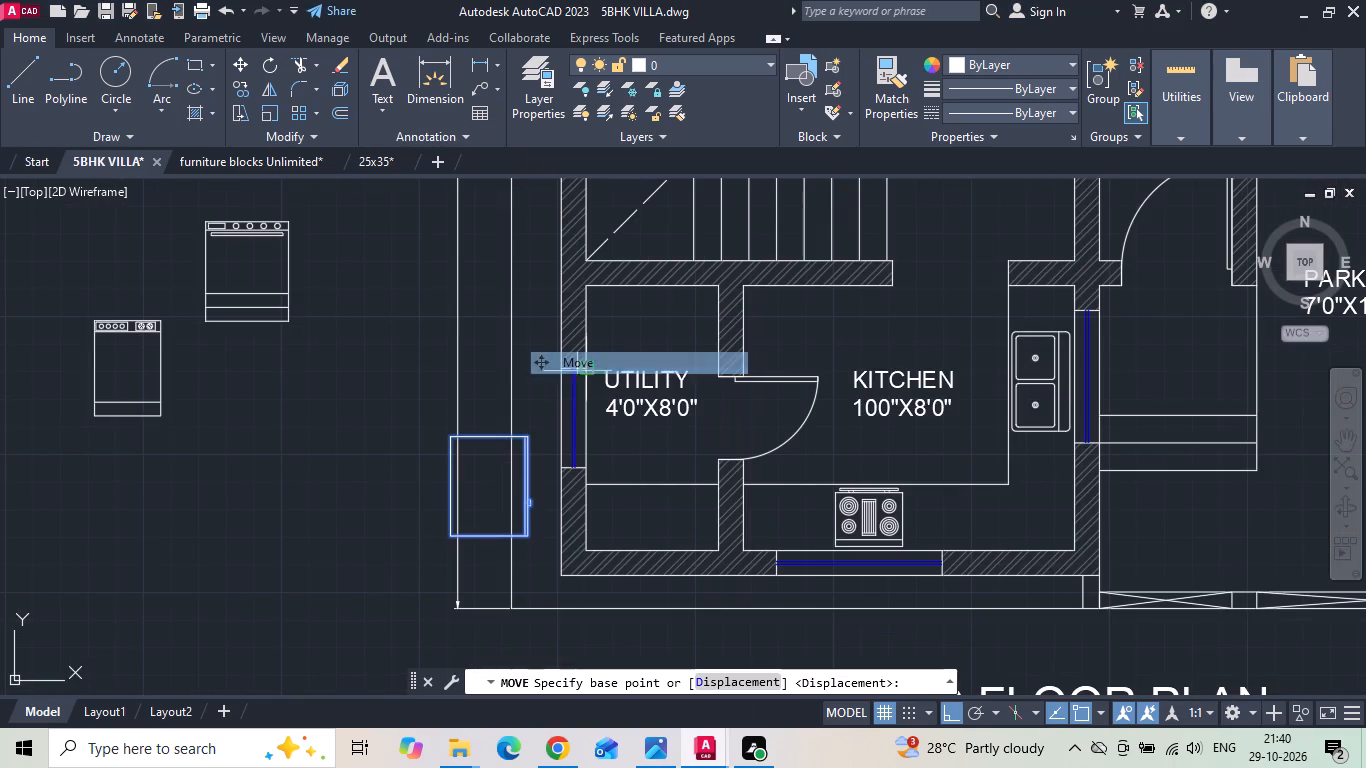
left_click(449, 434)
left_click(741, 291)
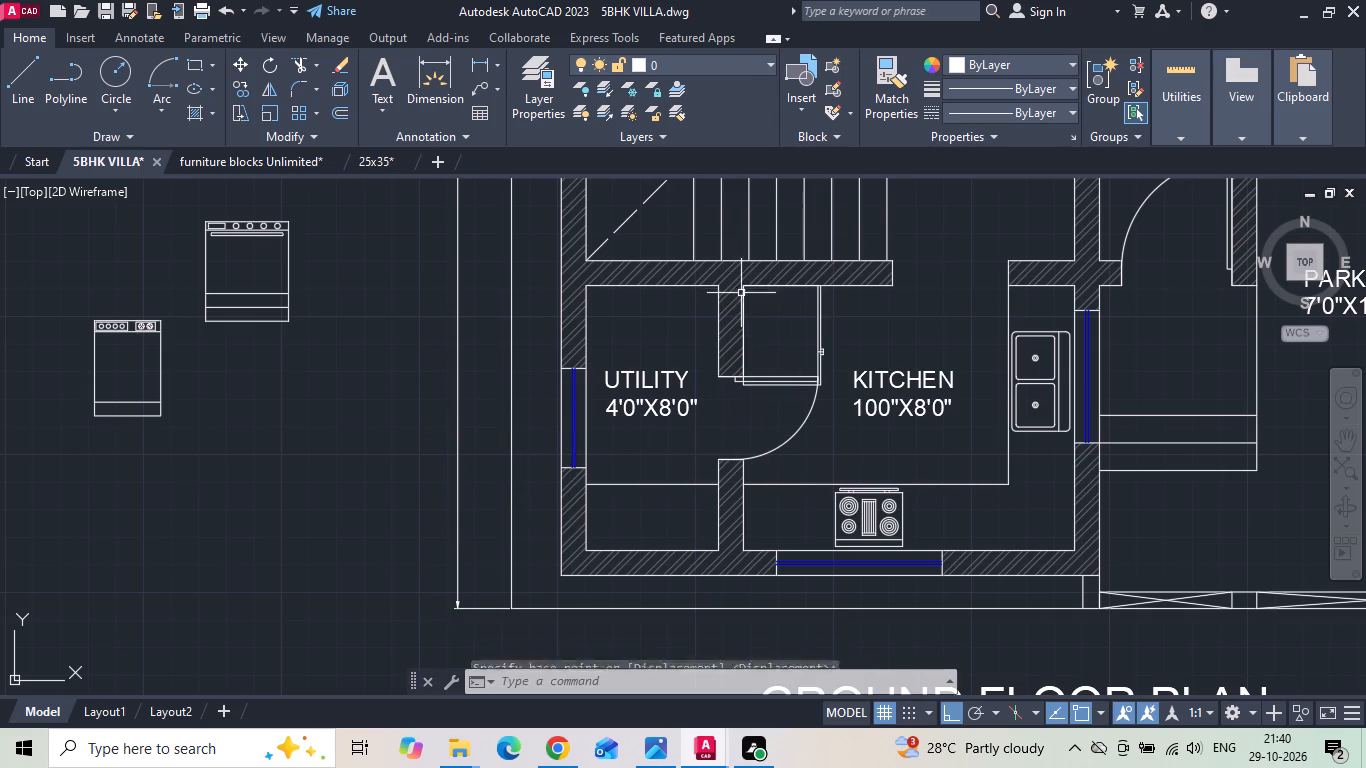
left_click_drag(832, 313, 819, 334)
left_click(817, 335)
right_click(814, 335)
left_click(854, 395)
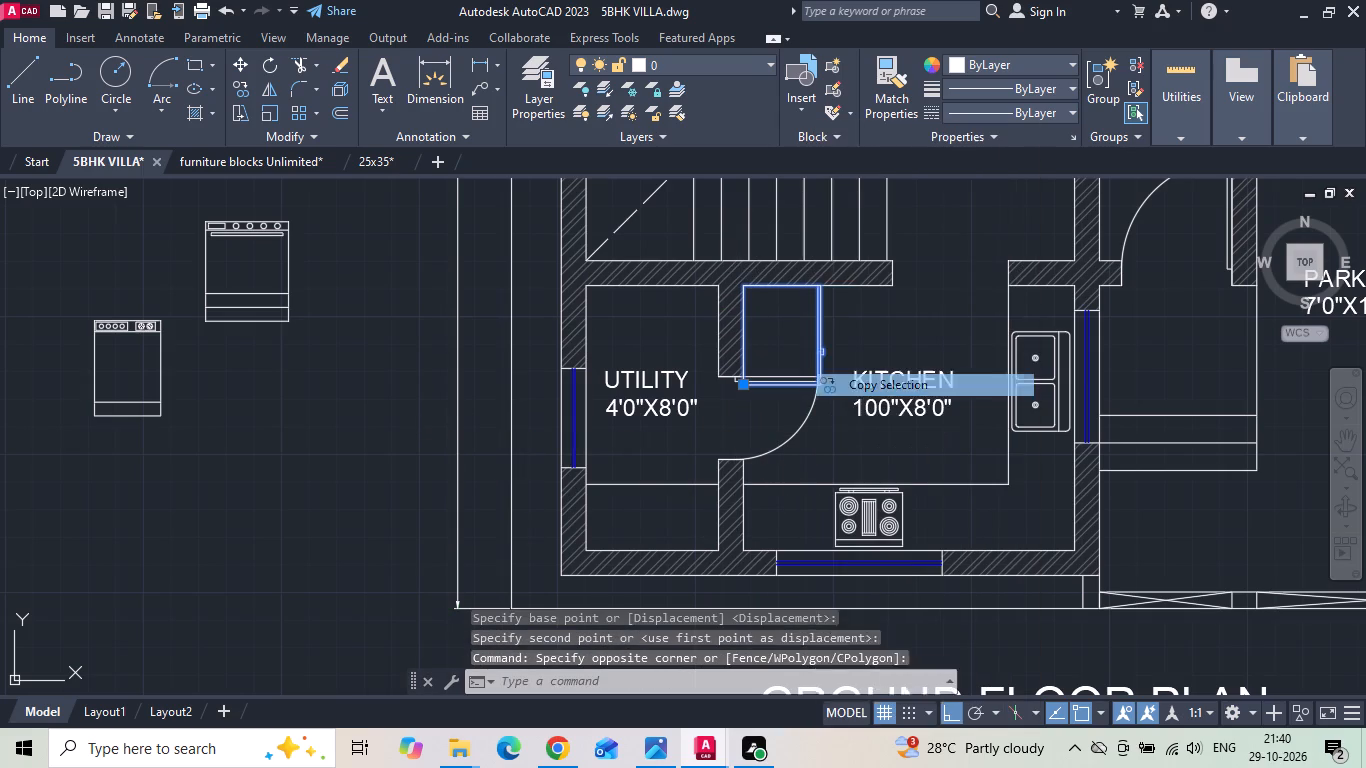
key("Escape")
Scale the refrigerator block down about its northwest corner so it clears the utility door swing.
scroll(813, 288, "up", 1)
left_click(831, 341)
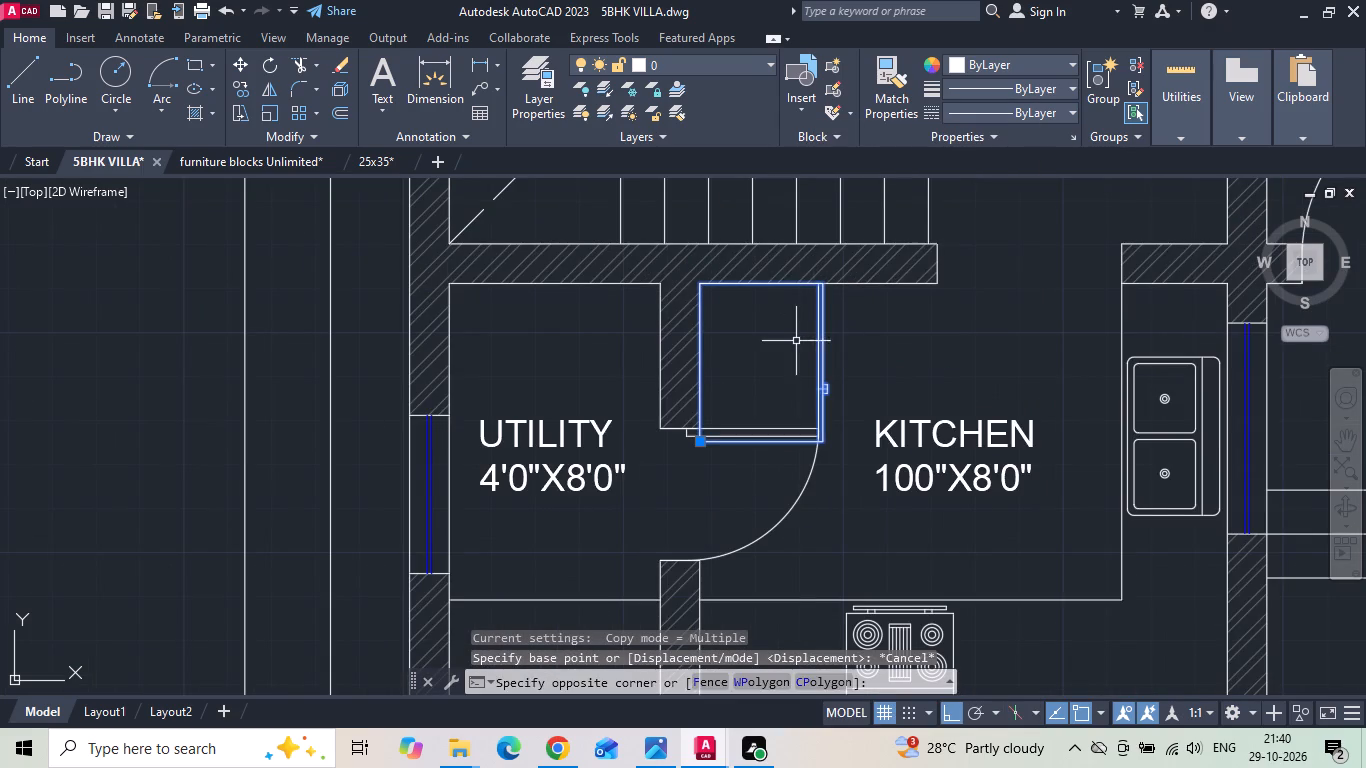
left_click(796, 341)
right_click(792, 342)
left_click(814, 402)
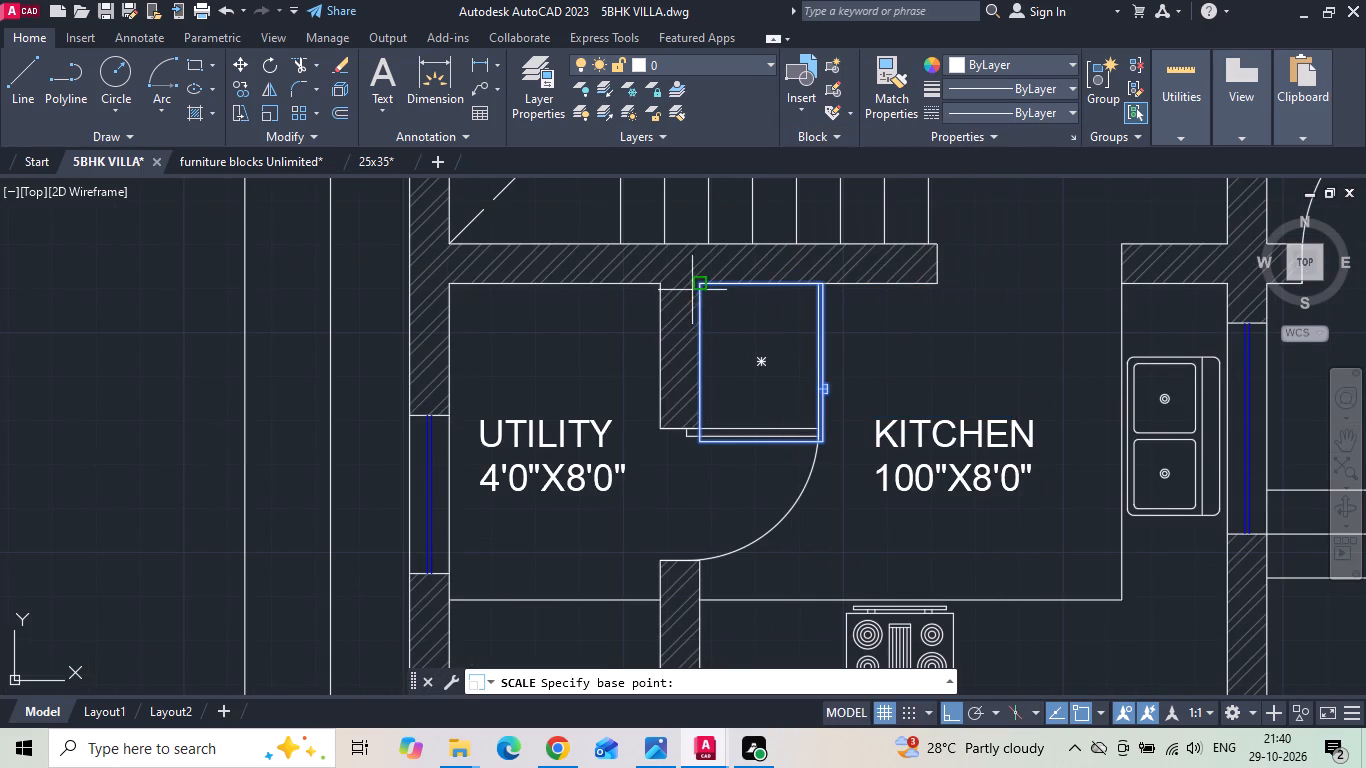
left_click_drag(695, 284, 704, 297)
left_click(755, 335)
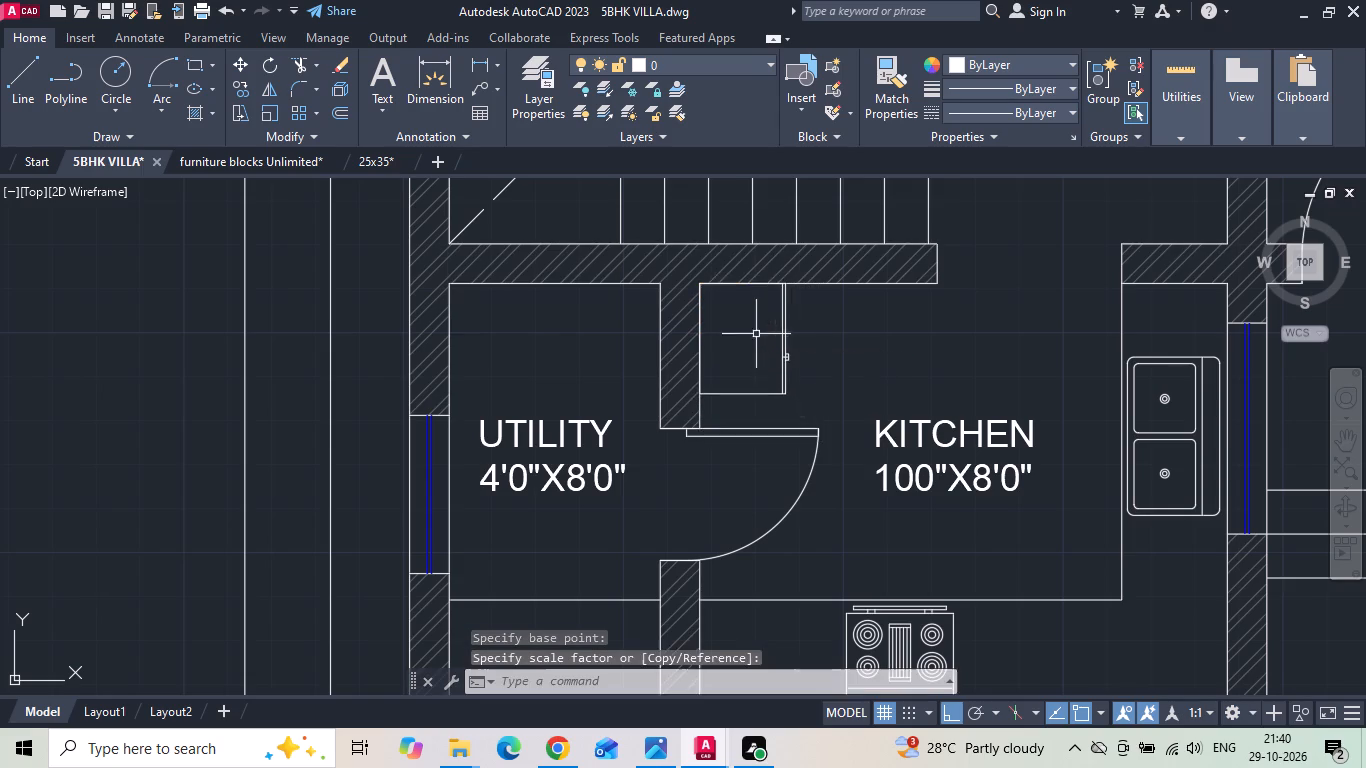
Move the larger appliance block with the round knobs into the utility, with its bottom edge against the south wall.
scroll(844, 326, "down", 2)
left_click(493, 356)
left_click(478, 305)
right_click(478, 305)
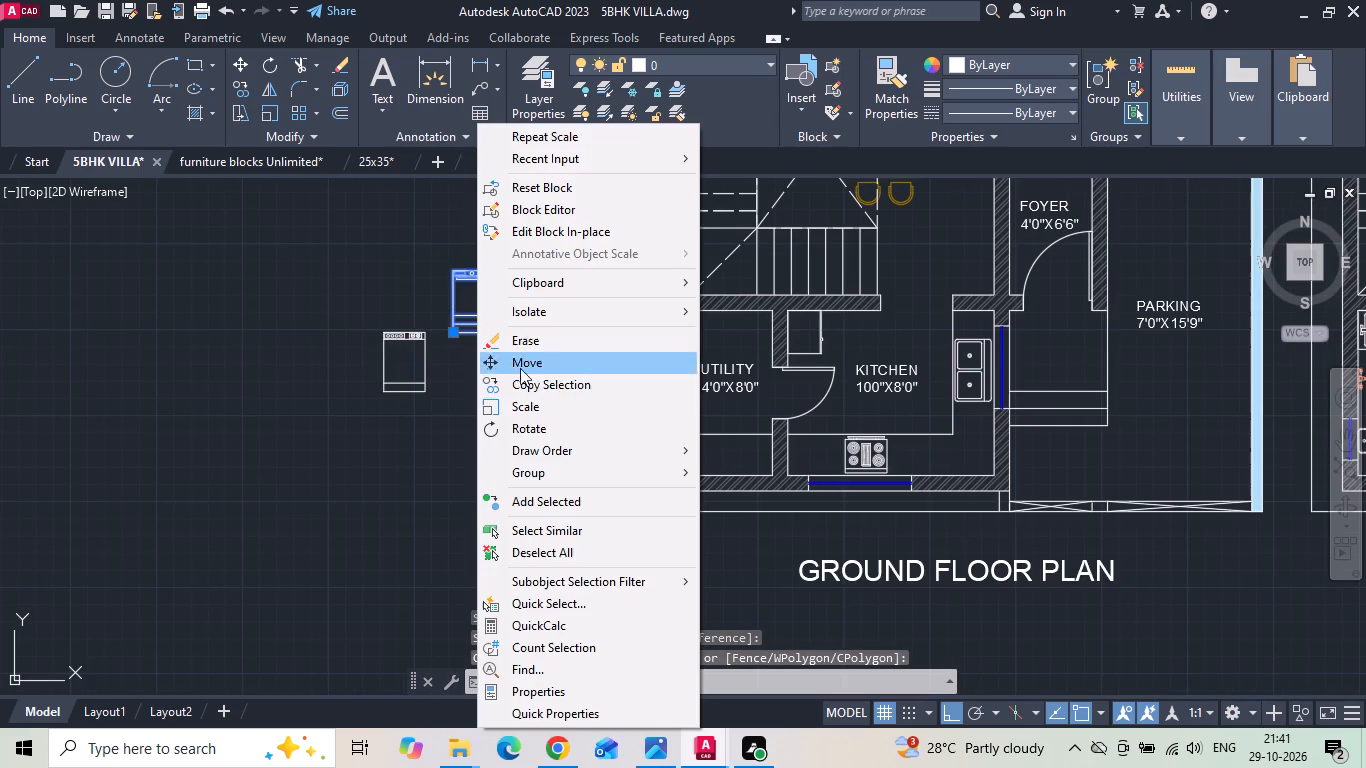
left_click(530, 369)
left_click(507, 331)
scroll(718, 433, "up", 1)
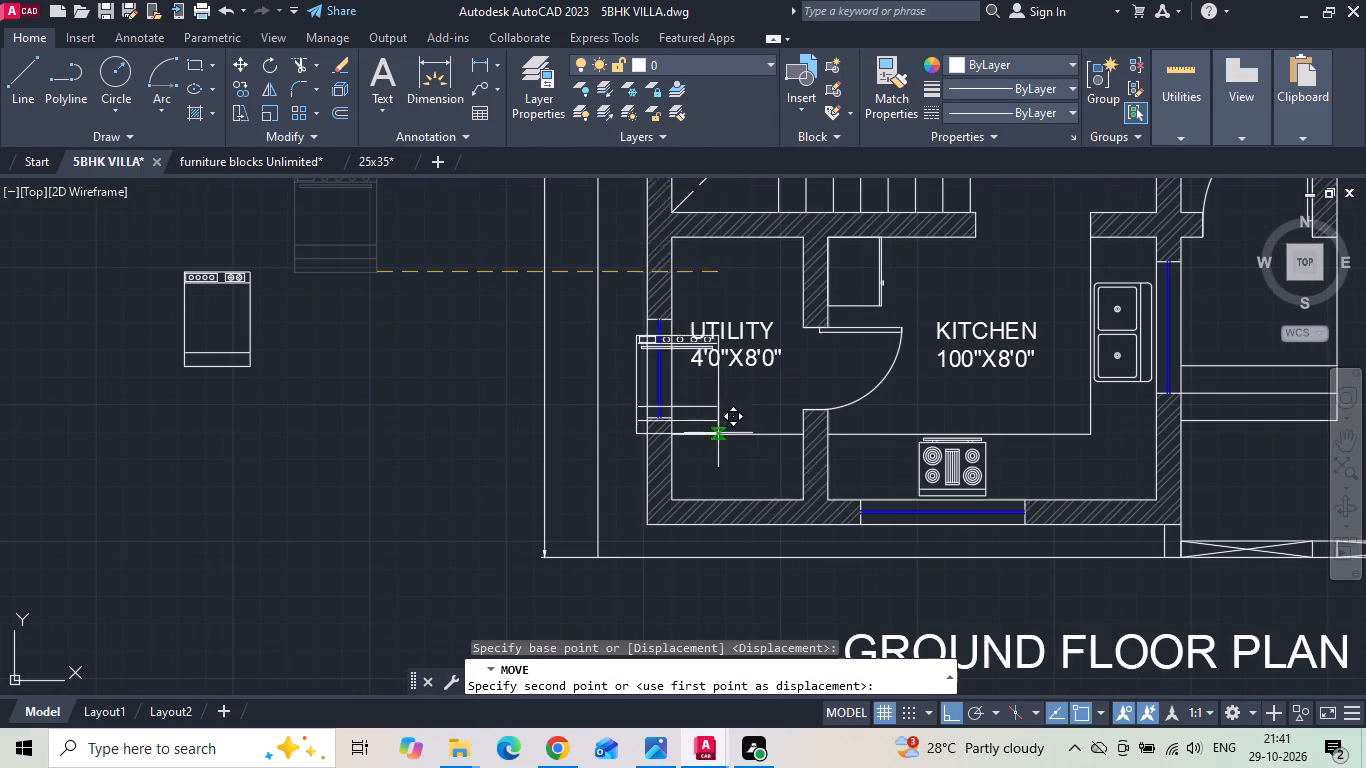
left_click(780, 496)
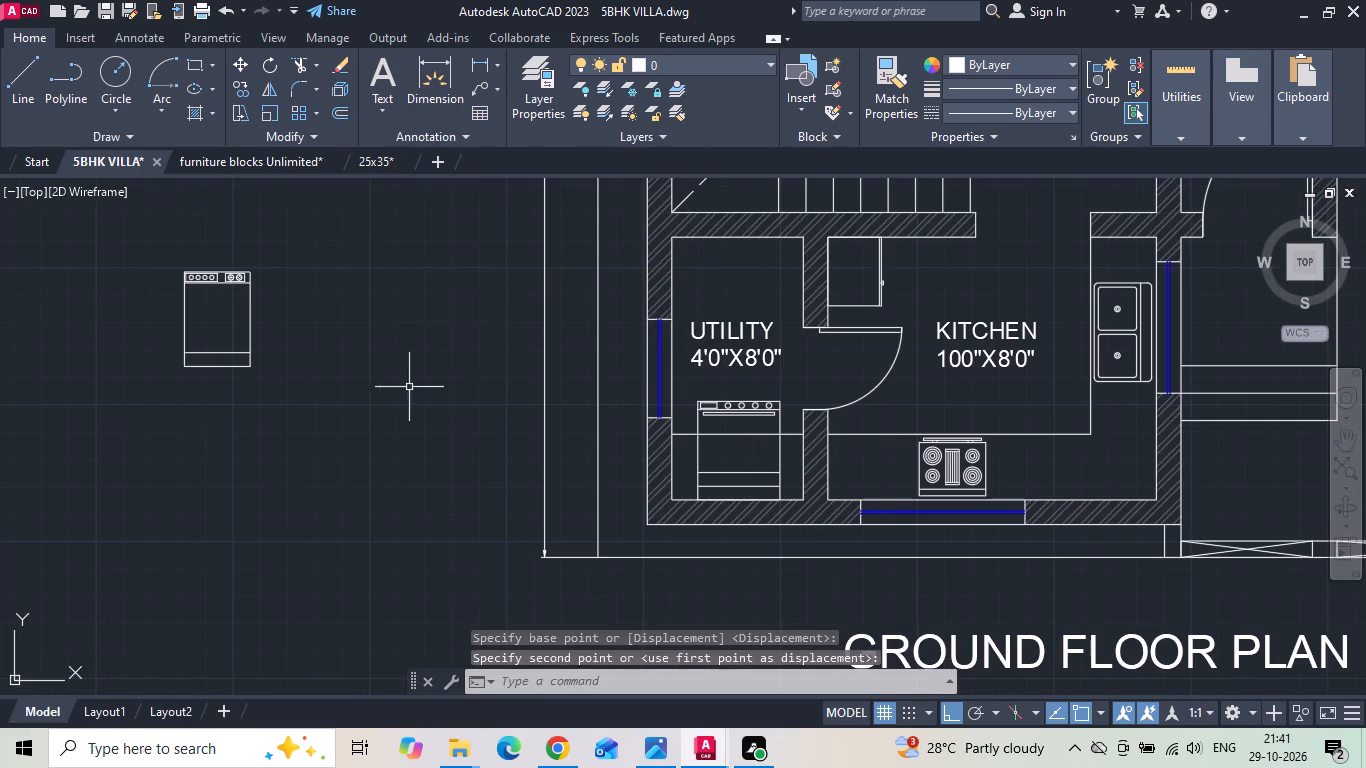
Move the smaller remaining appliance block into the utility's inner southwest corner.
left_click_drag(395, 385, 365, 365)
left_click(134, 239)
right_click(132, 239)
left_click(180, 360)
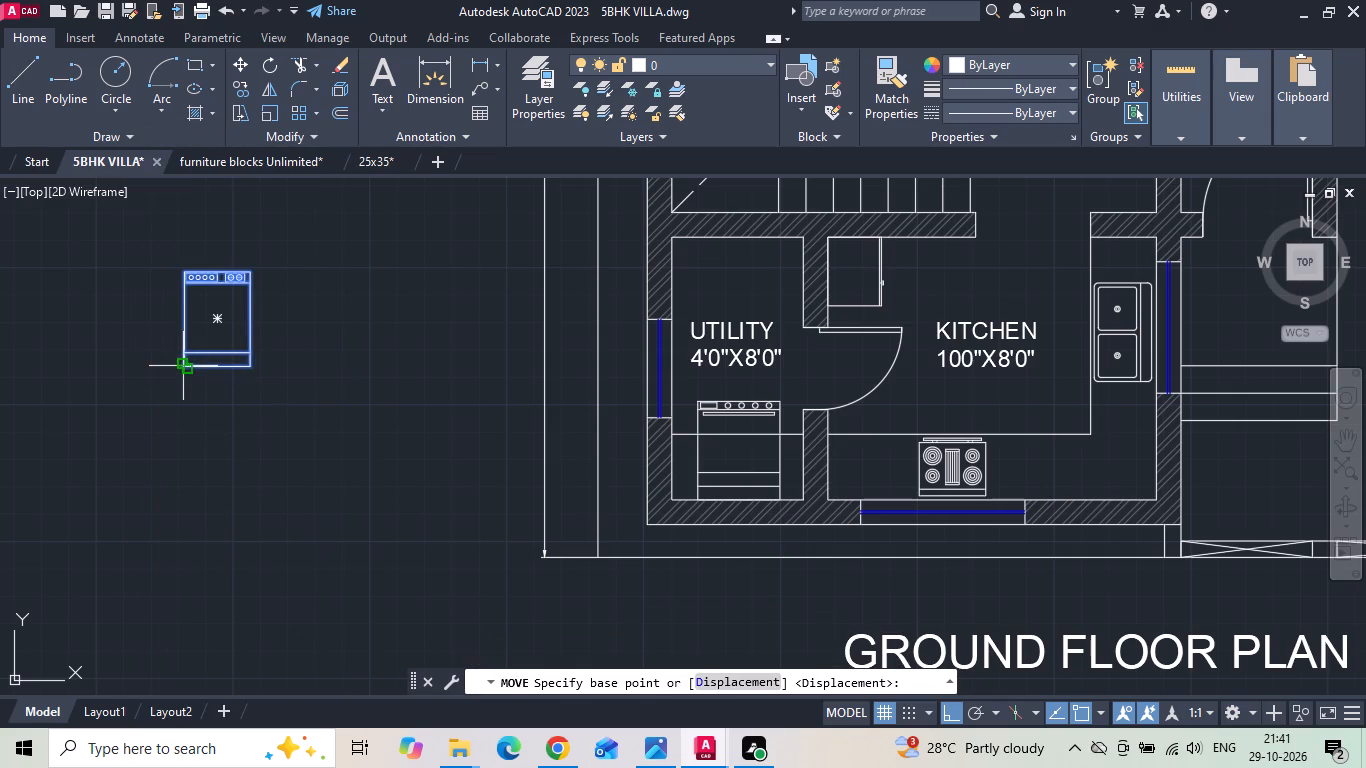
left_click(184, 368)
scroll(771, 511, "up", 2)
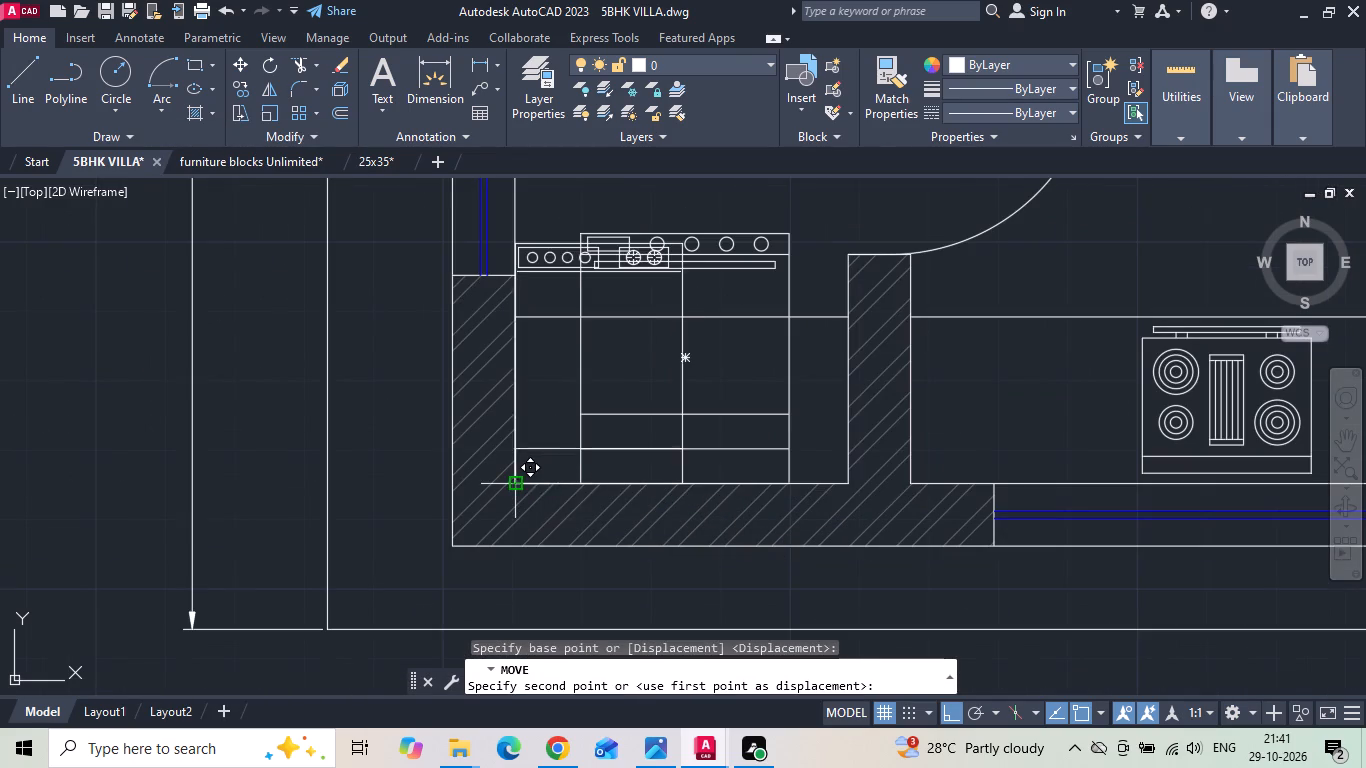
left_click(512, 482)
Scale the smaller utility appliance down about its southwest corner so it fits within the counter depth.
left_click_drag(557, 230, 547, 298)
left_click(543, 309)
right_click(543, 302)
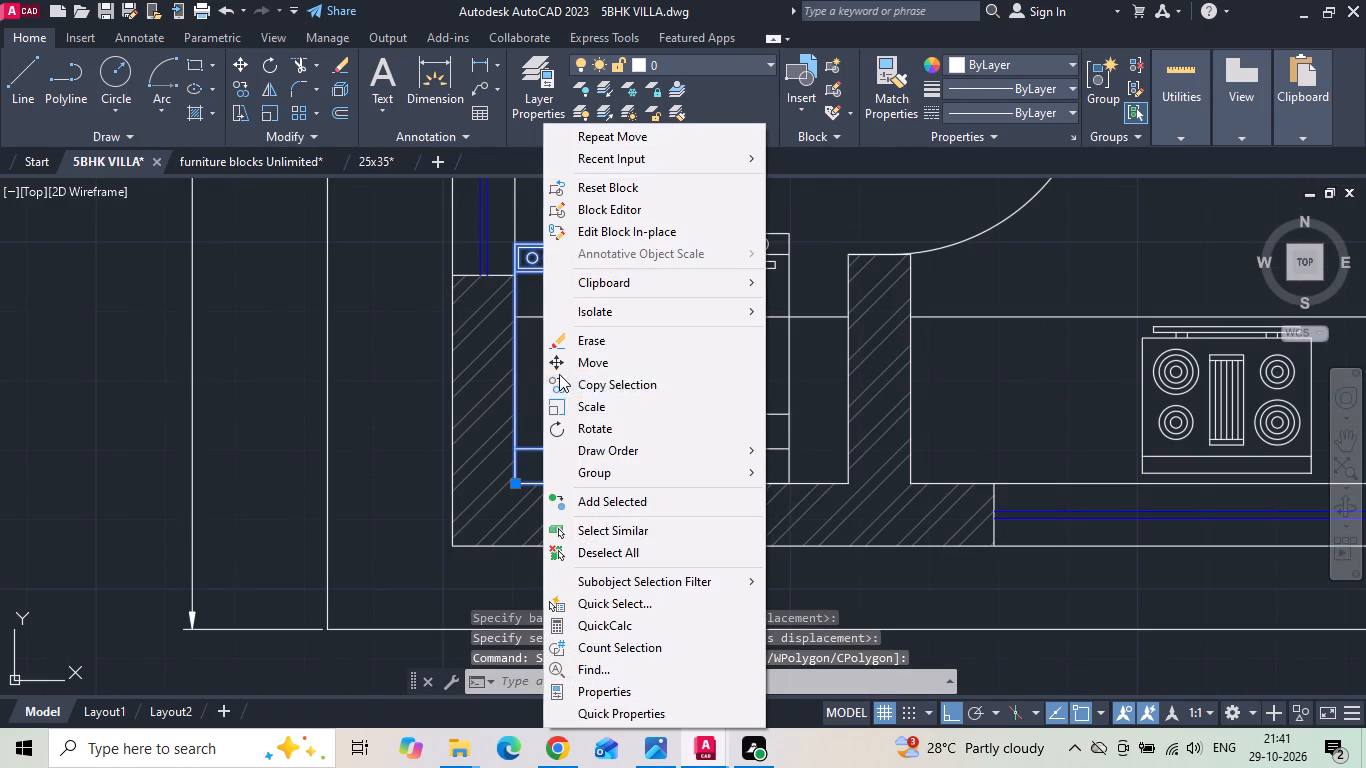
left_click(575, 407)
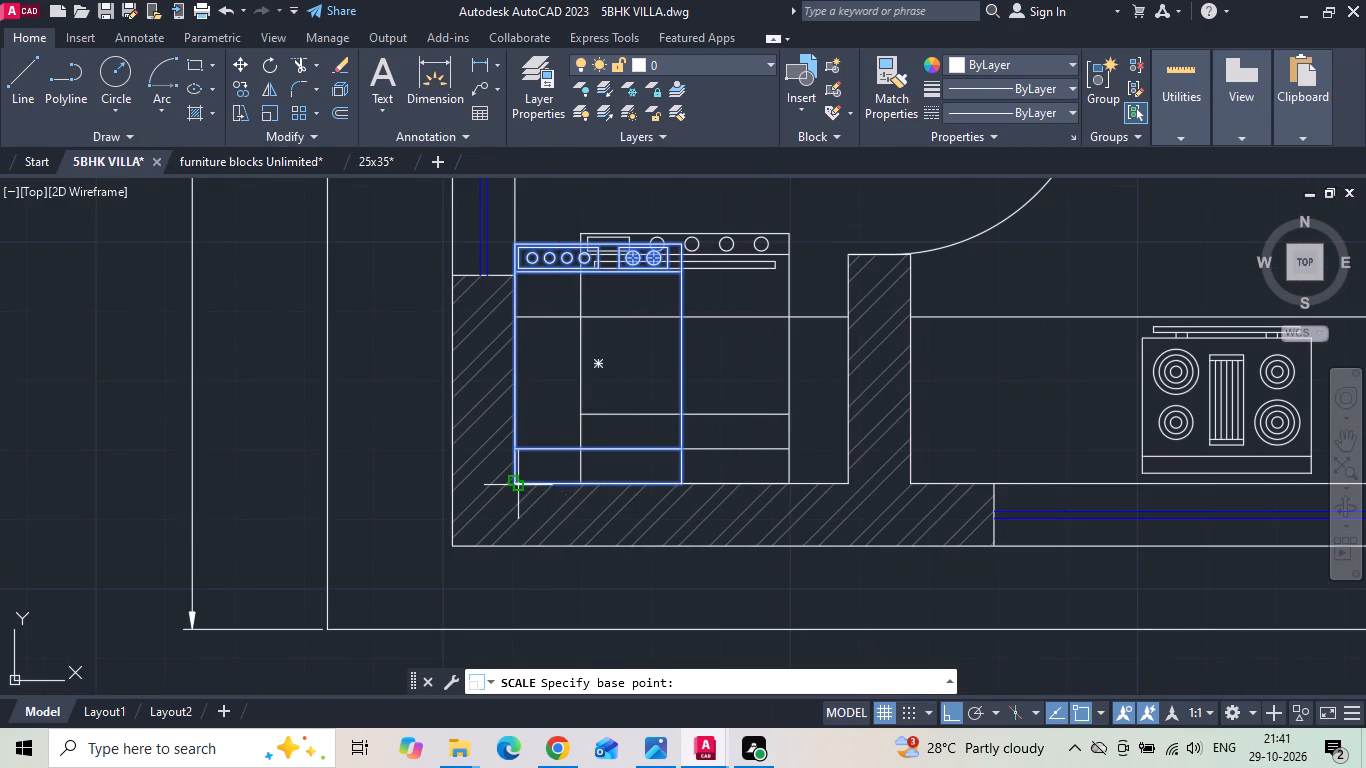
left_click_drag(517, 483, 521, 473)
left_click(551, 407)
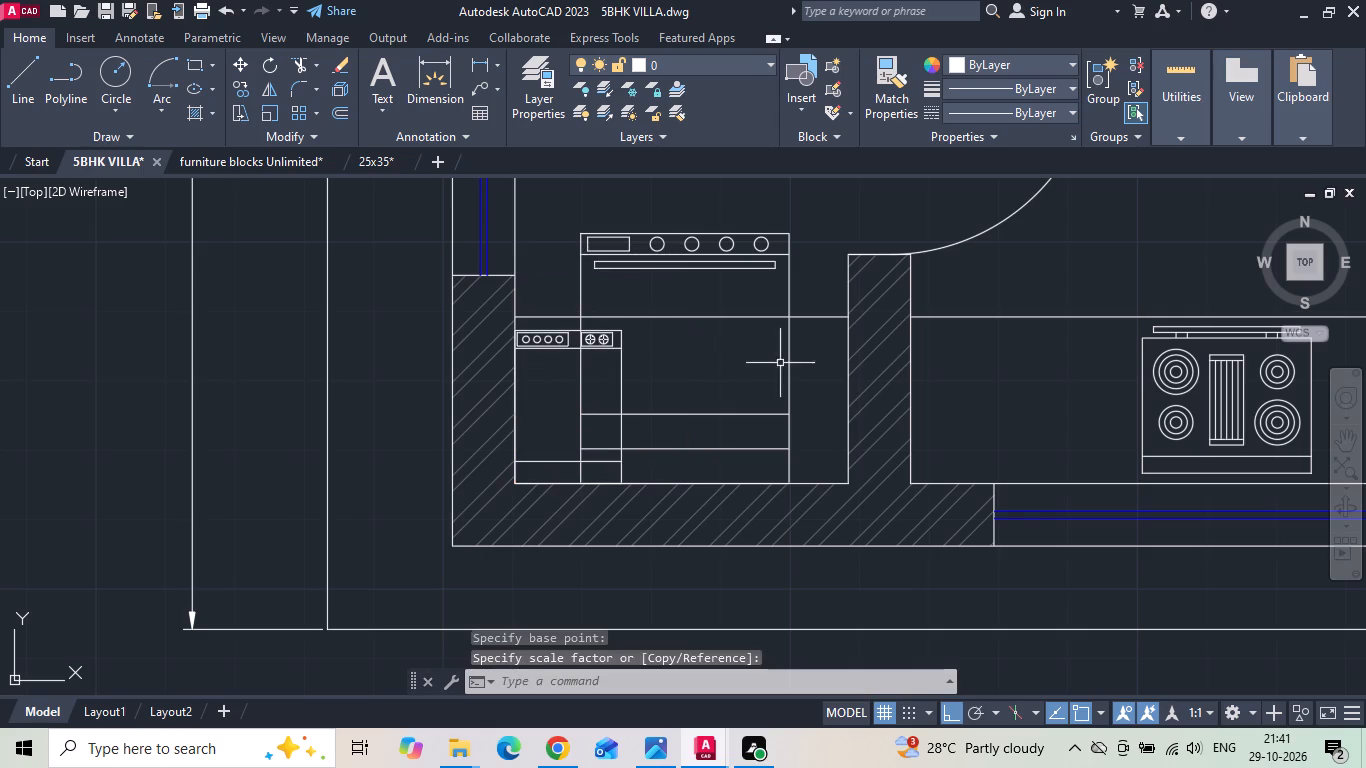
Scale the larger utility appliance down about its southeast corner so it fits within the counter depth beside the smaller one.
left_click_drag(809, 364, 786, 378)
left_click(780, 380)
right_click(779, 380)
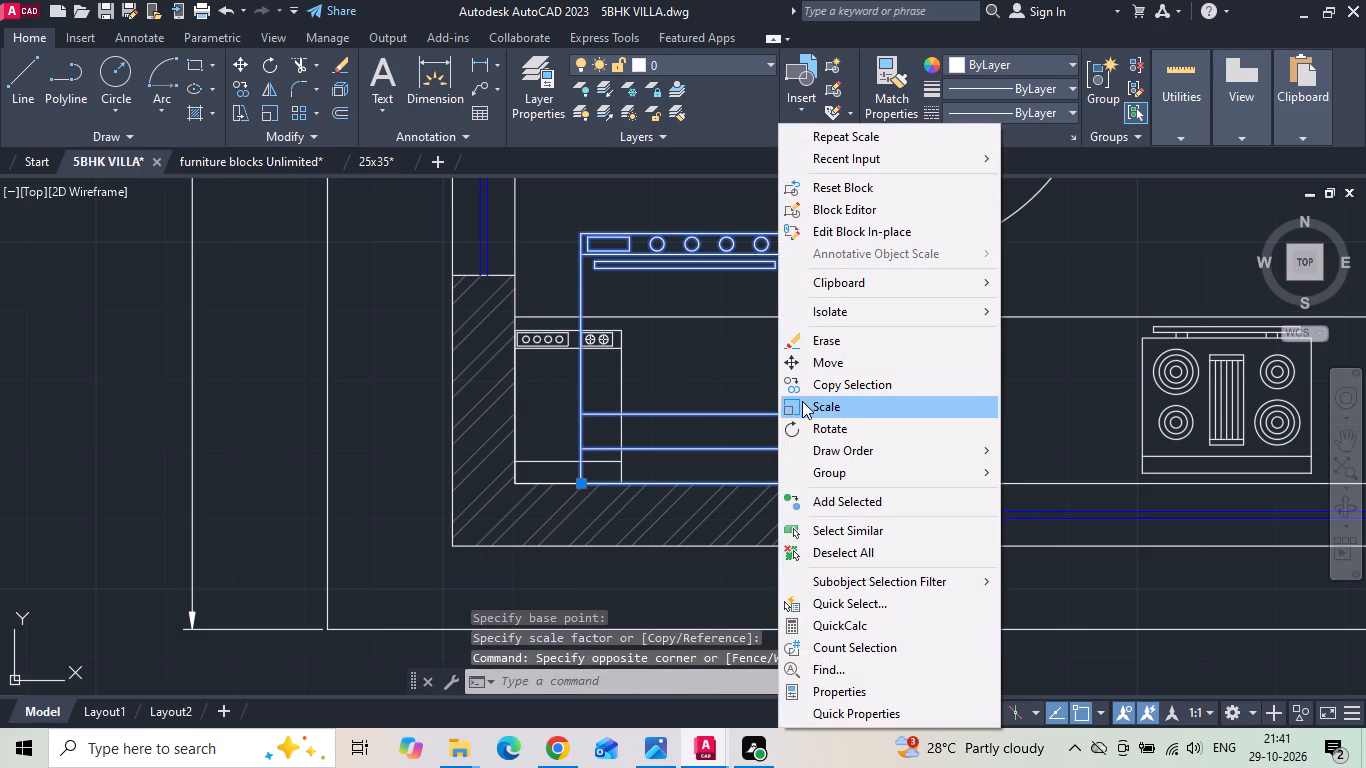
left_click(813, 401)
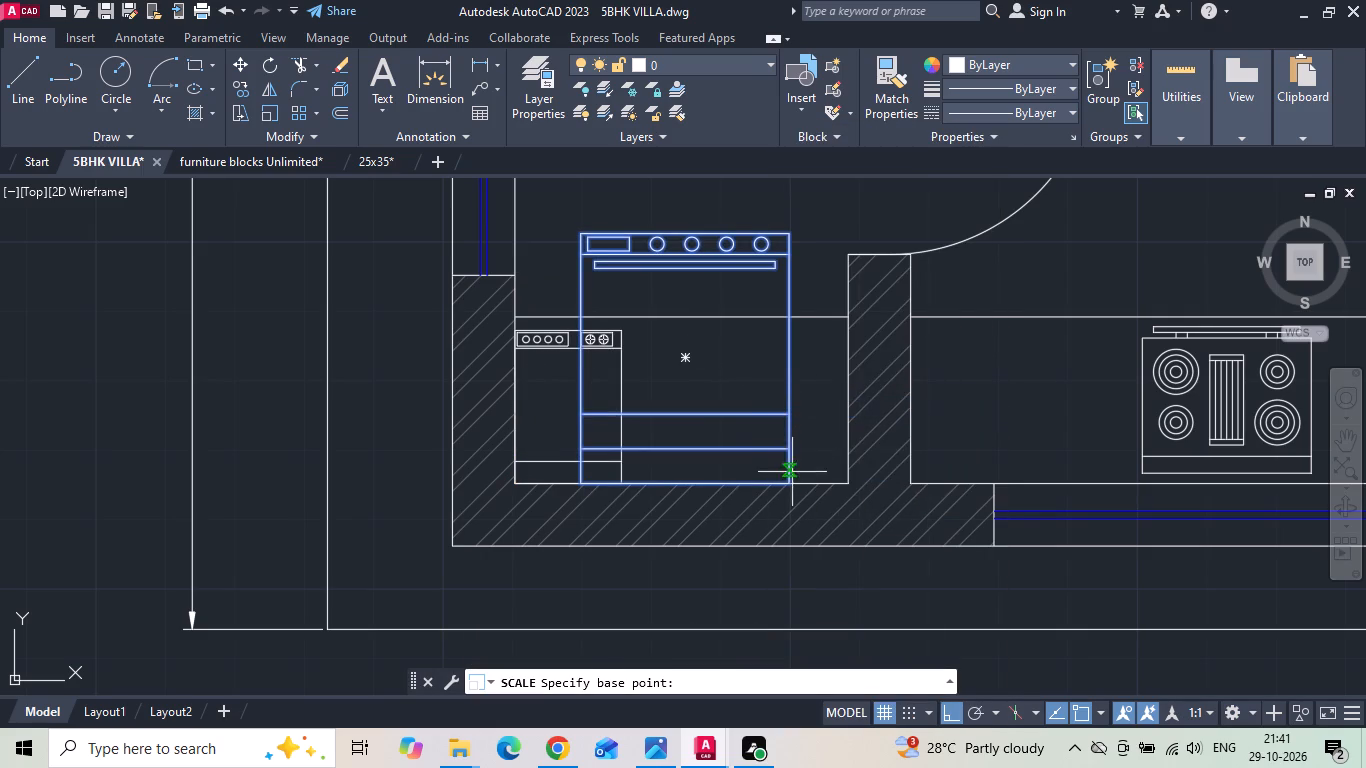
left_click(790, 483)
left_click(753, 409)
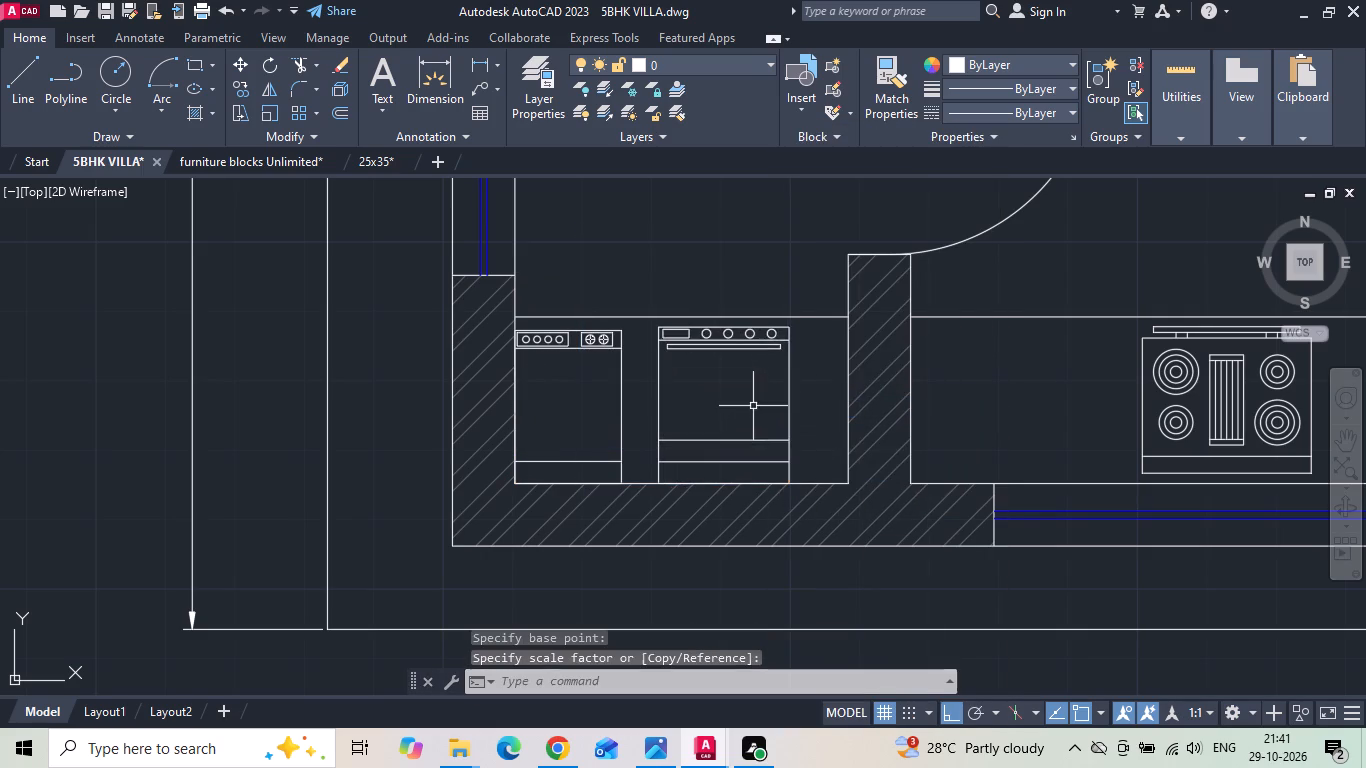
Move both utility appliances together about 4 inches east to space them evenly along the counter.
left_click_drag(810, 381, 800, 389)
left_click(615, 397)
right_click(615, 397)
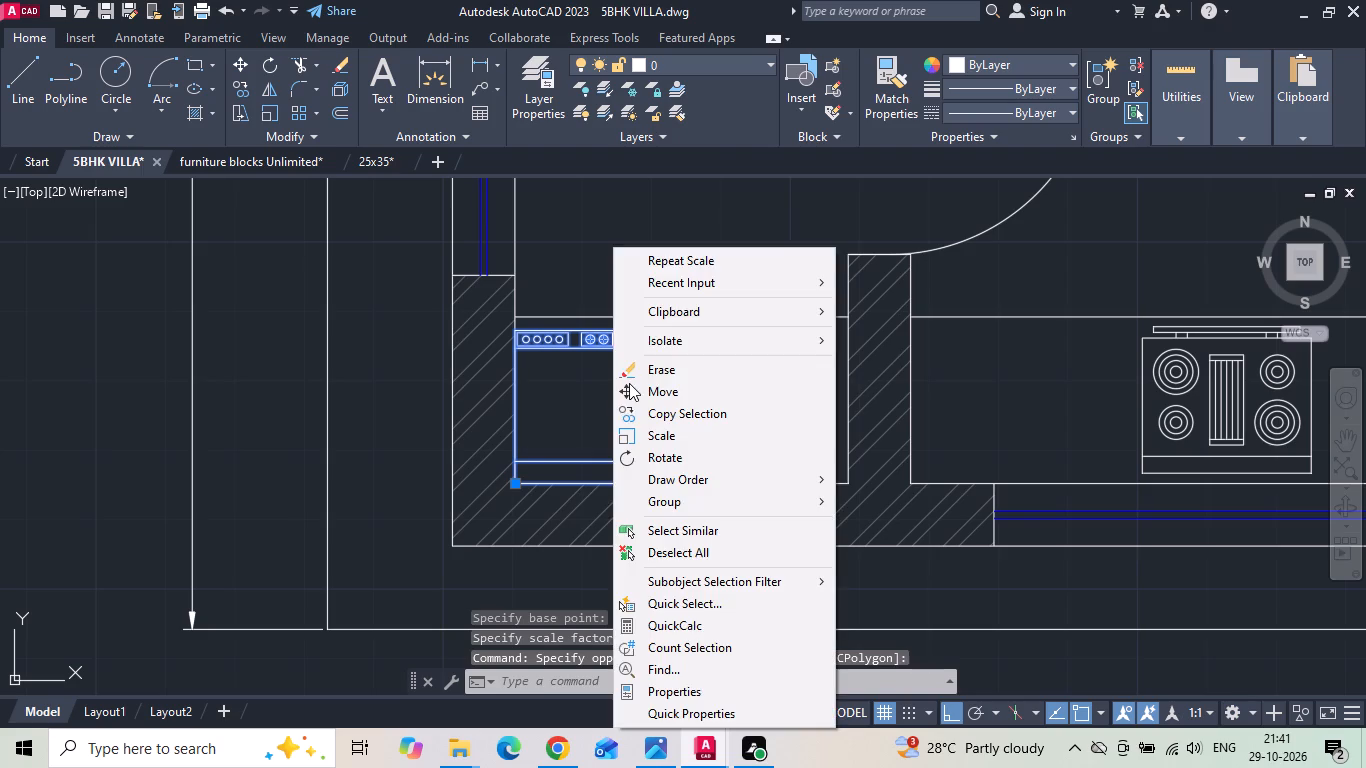
left_click(632, 386)
left_click(710, 250)
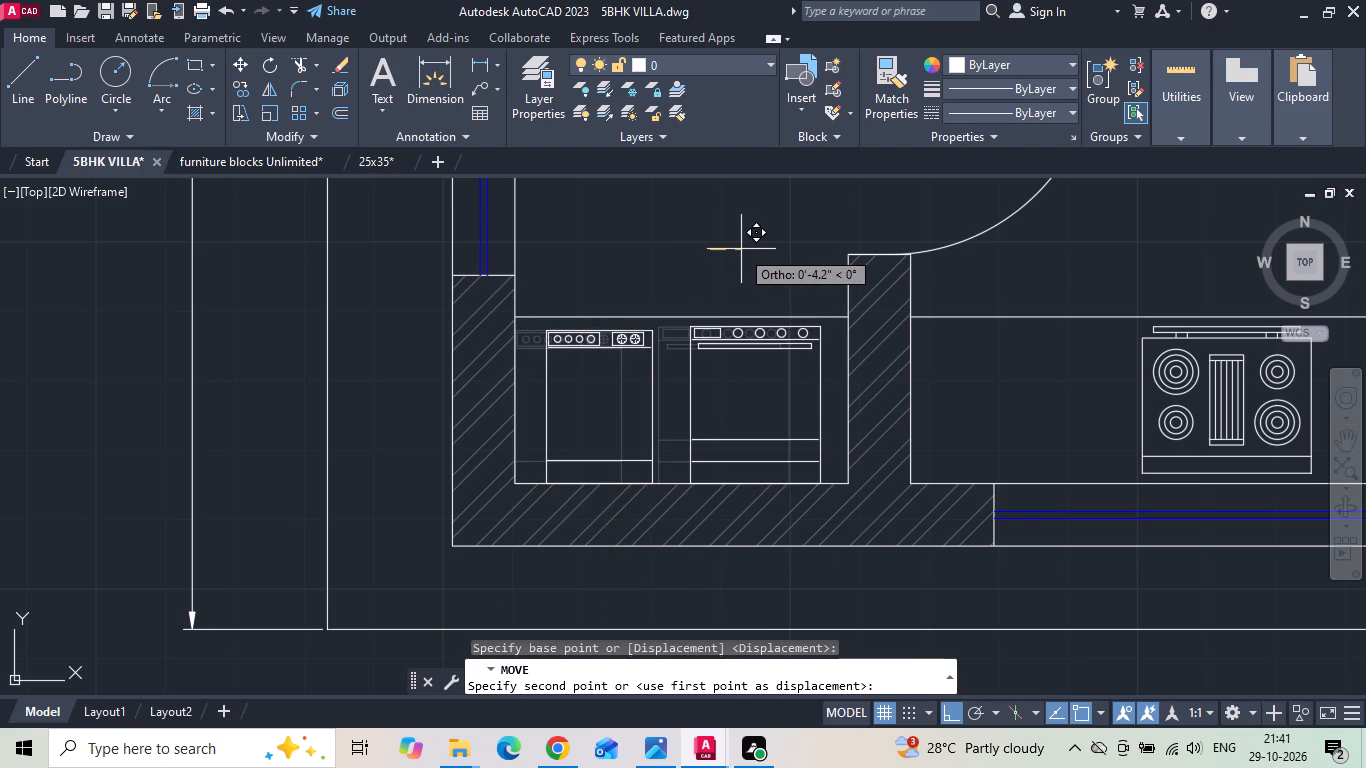
left_click(739, 247)
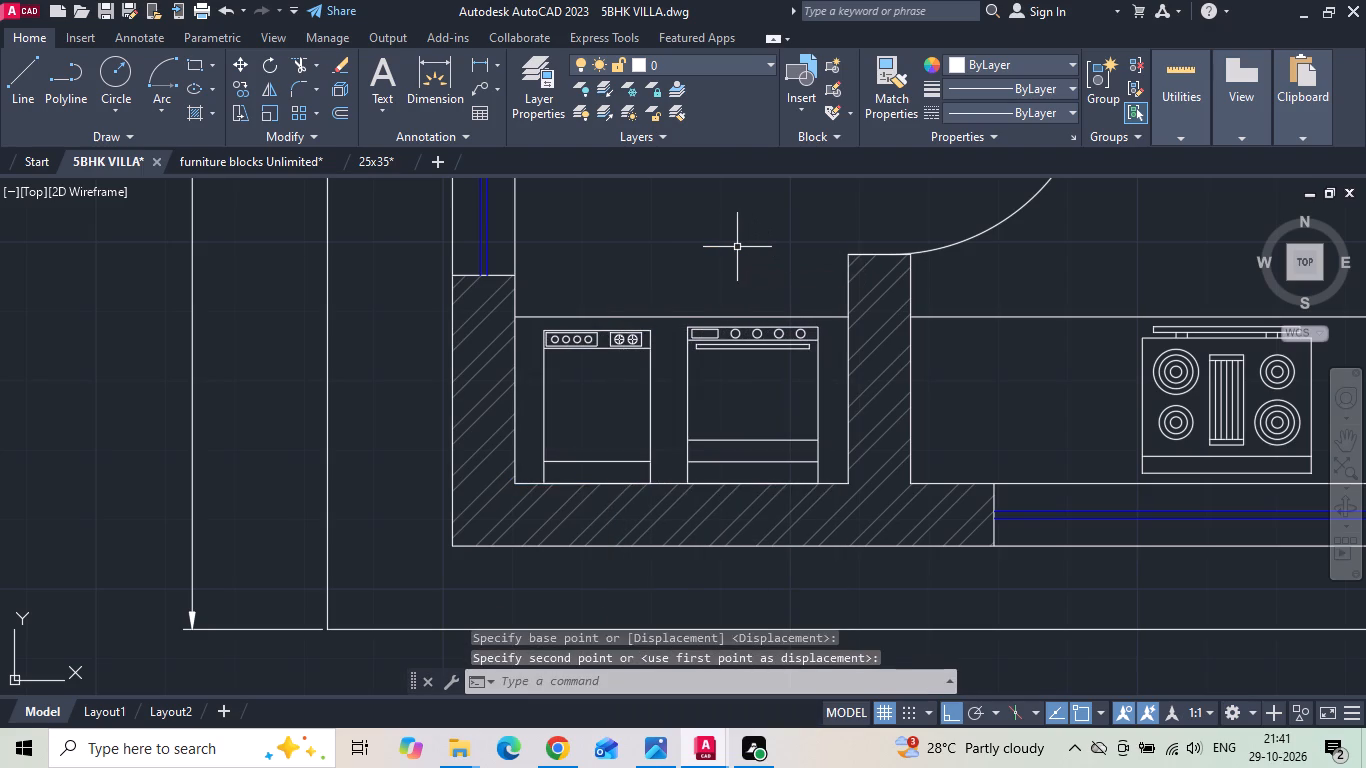
Set up a single-sheet plot with the previous plot's settings and landscape orientation.
type("PLOT")
key("space")
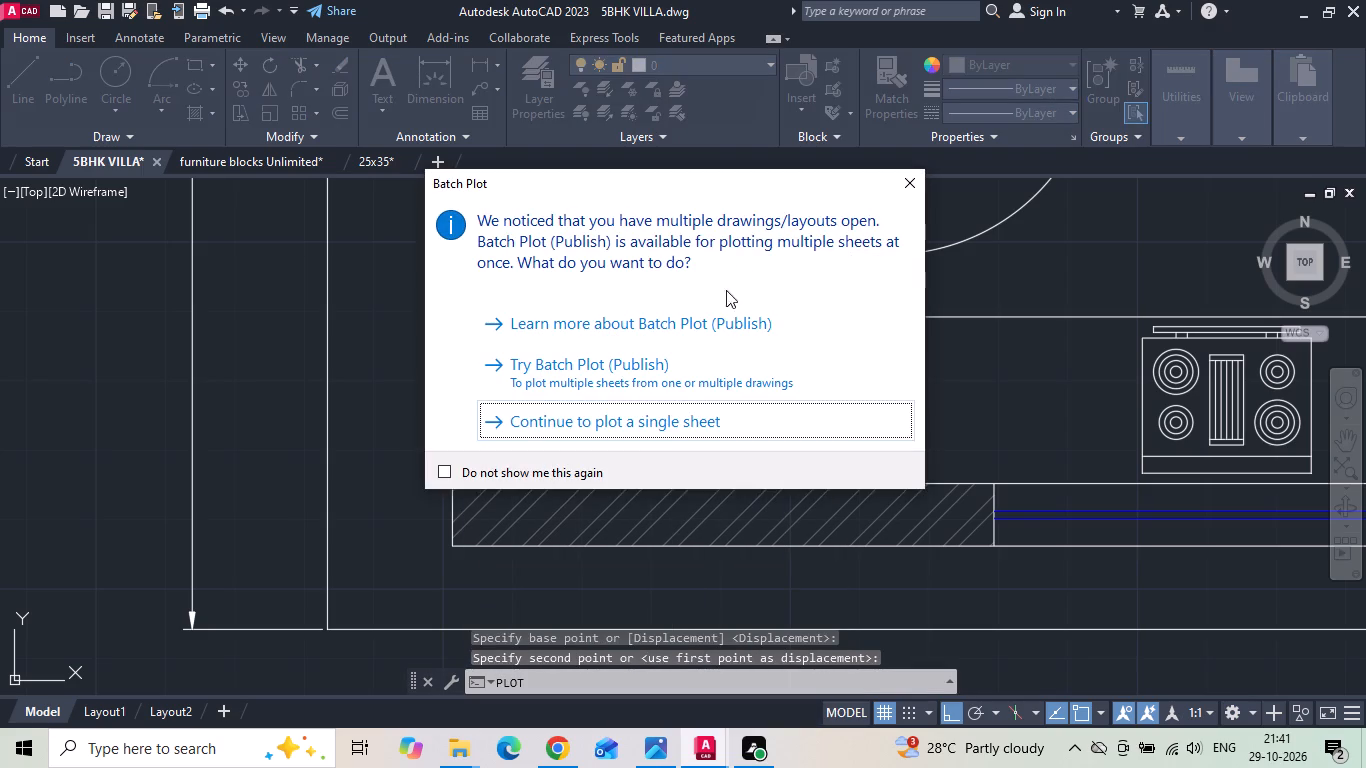
left_click(650, 423)
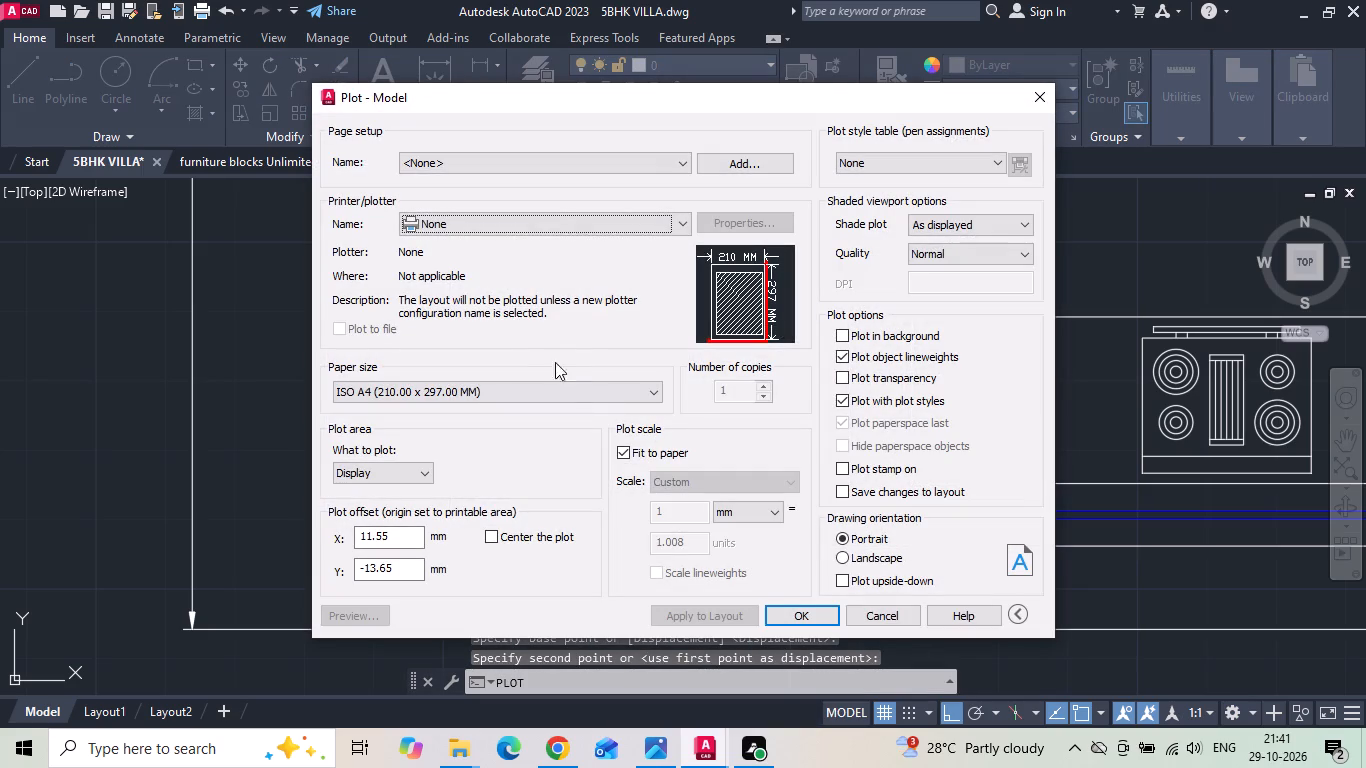
left_click(563, 169)
left_click(550, 196)
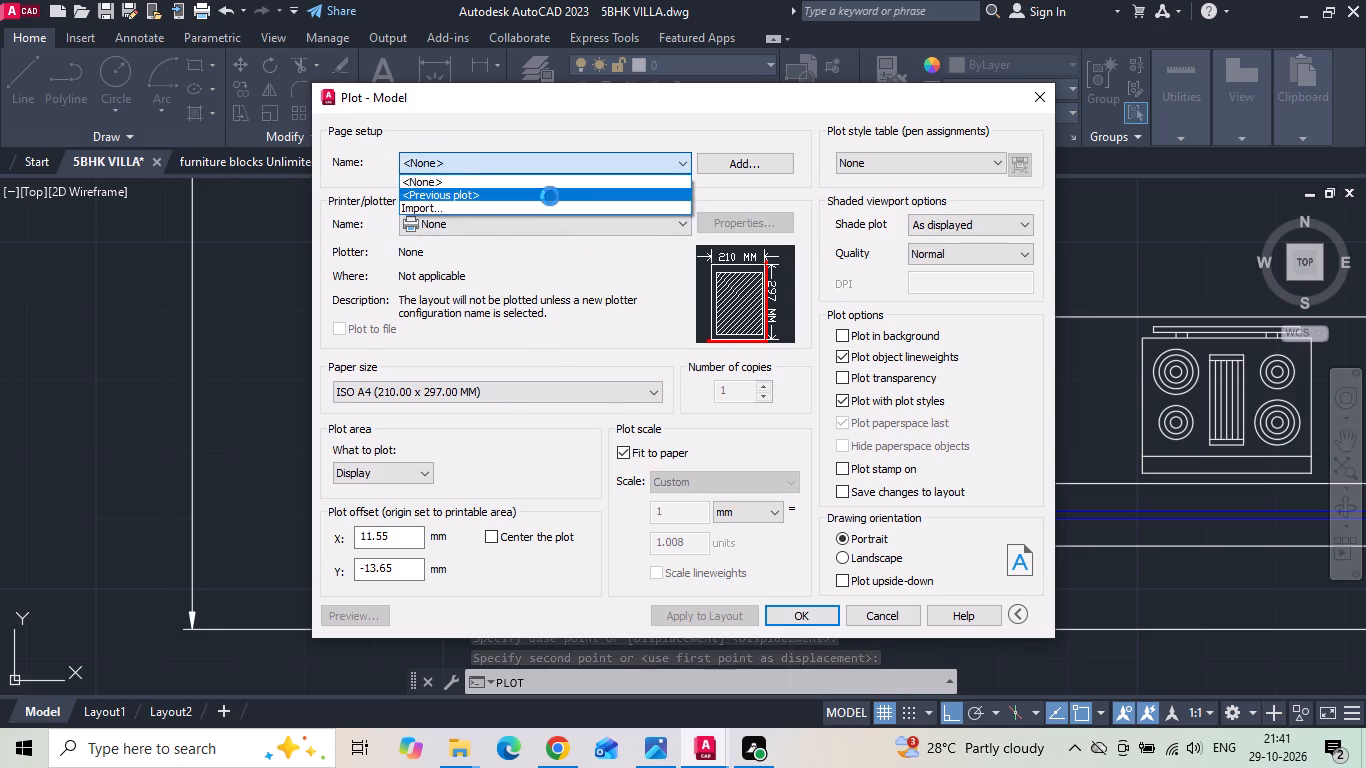
left_click(835, 556)
left_click(841, 559)
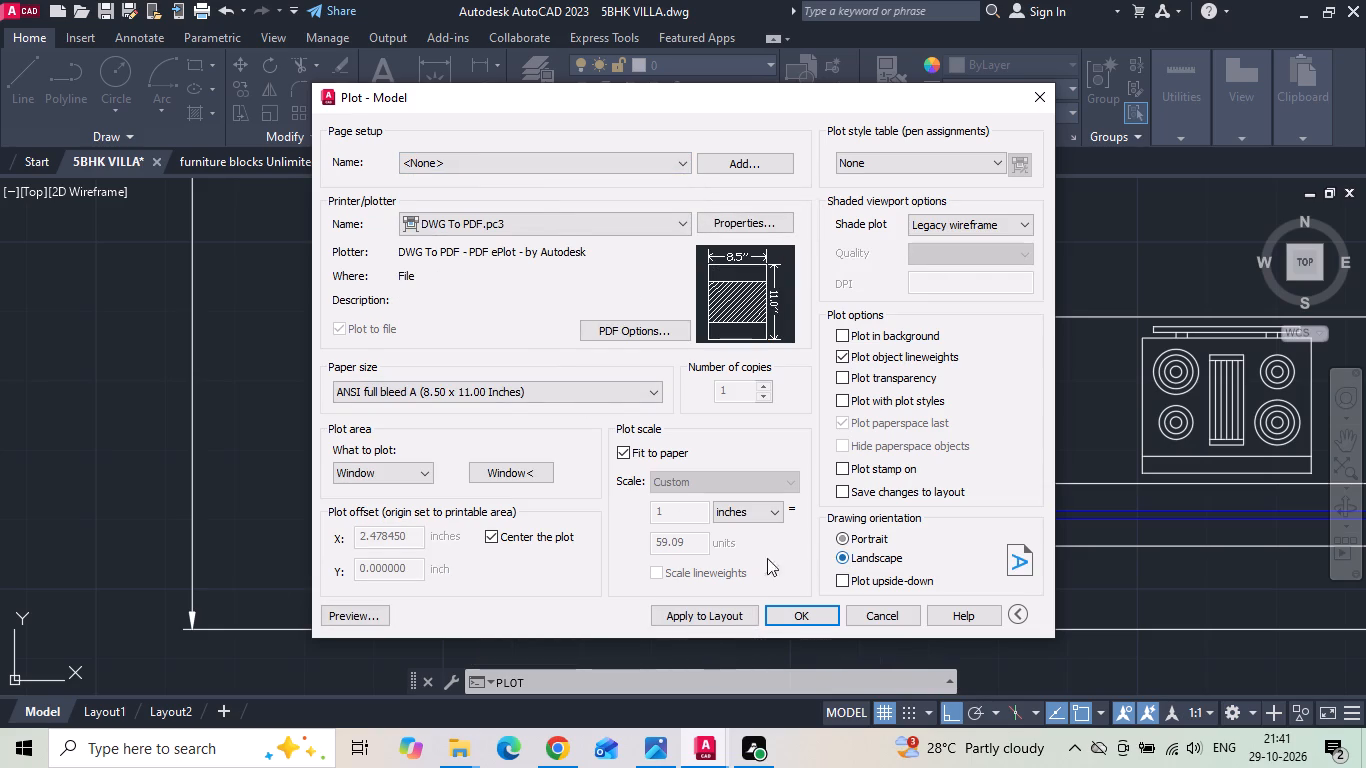
Set the plot window around all three floor plans with their titles and preview the plot.
left_click(485, 470)
scroll(487, 464, "down", 7)
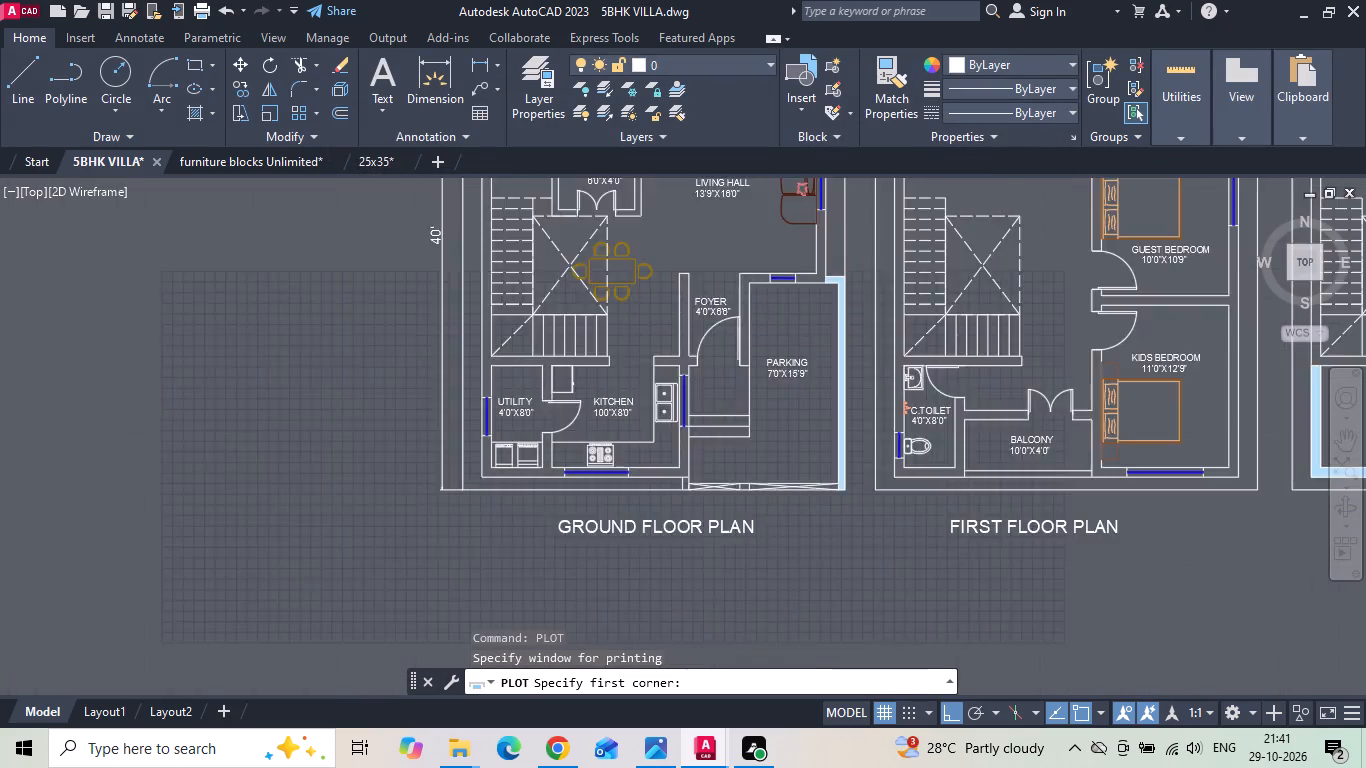
scroll(477, 509, "down", 2)
scroll(461, 383, "up", 1)
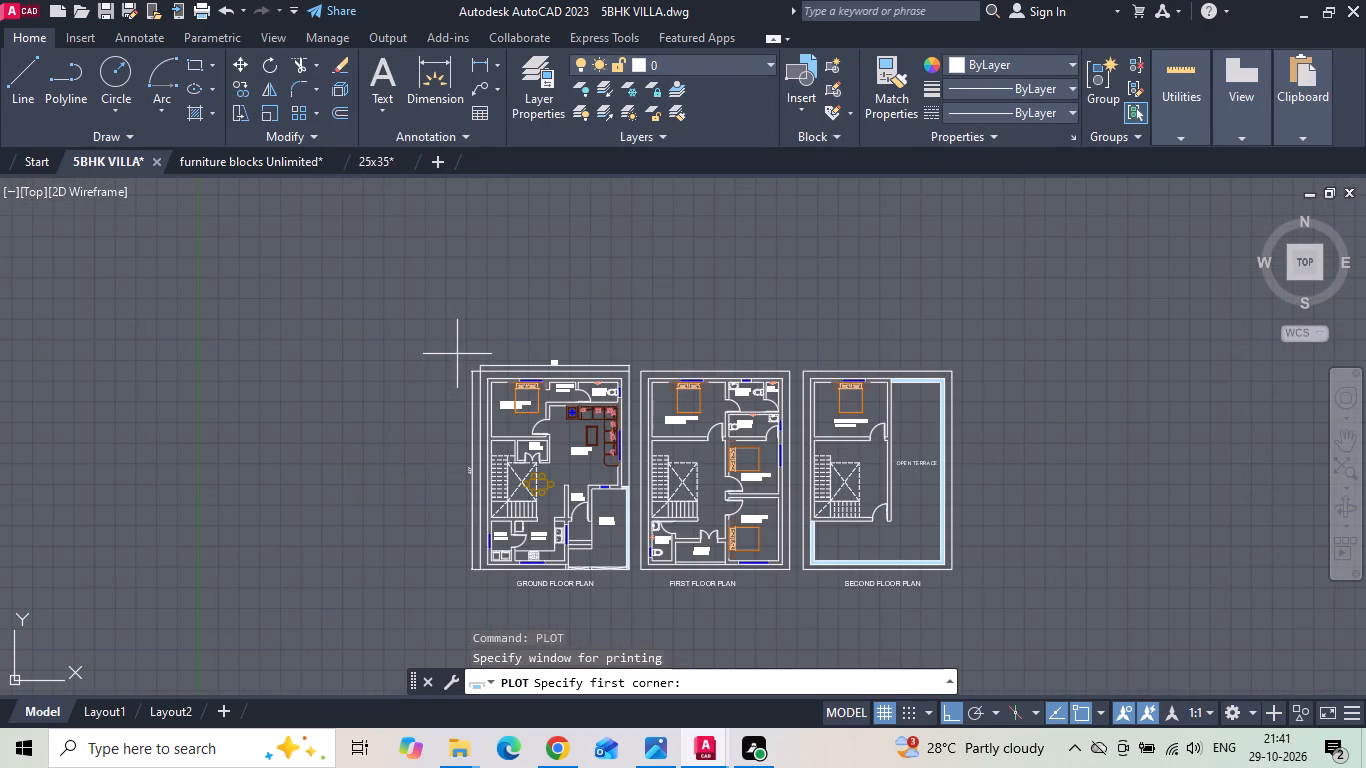
left_click(462, 355)
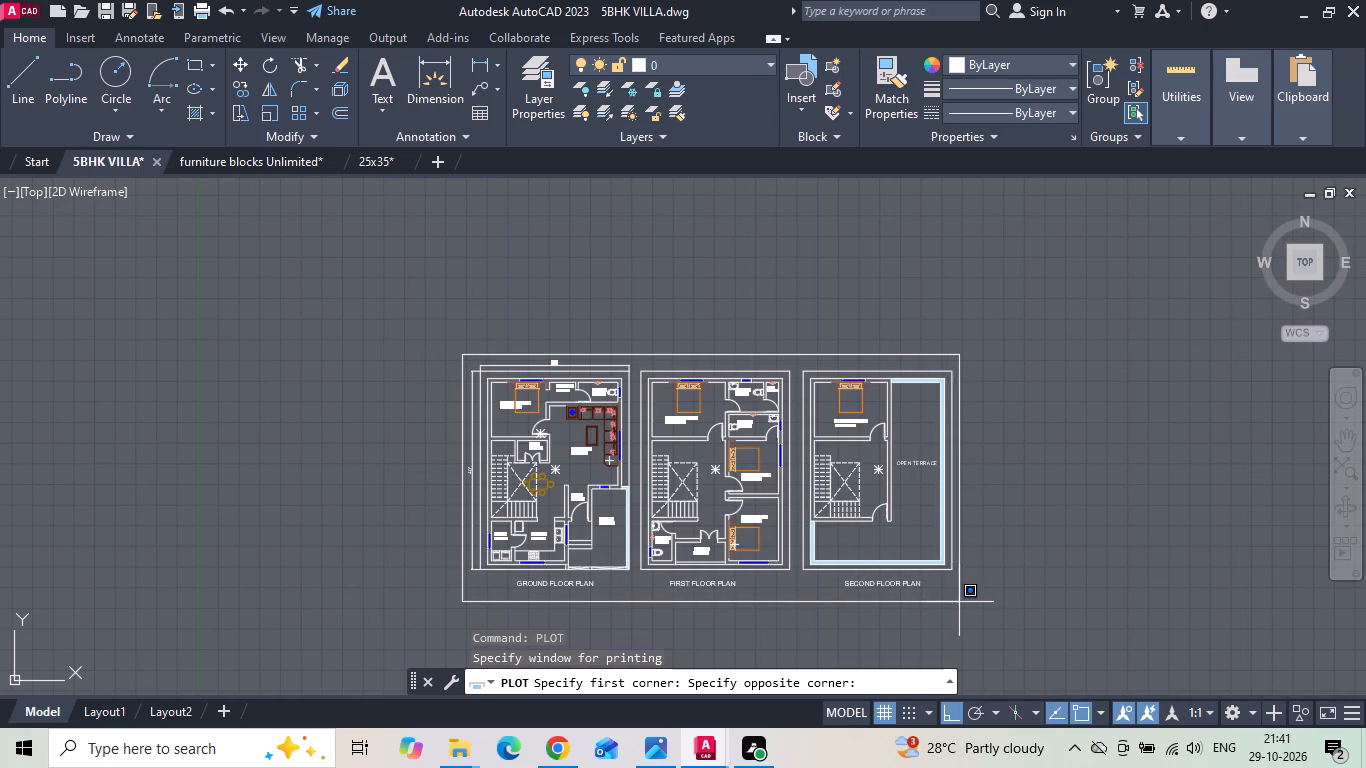
left_click(959, 602)
left_click(386, 618)
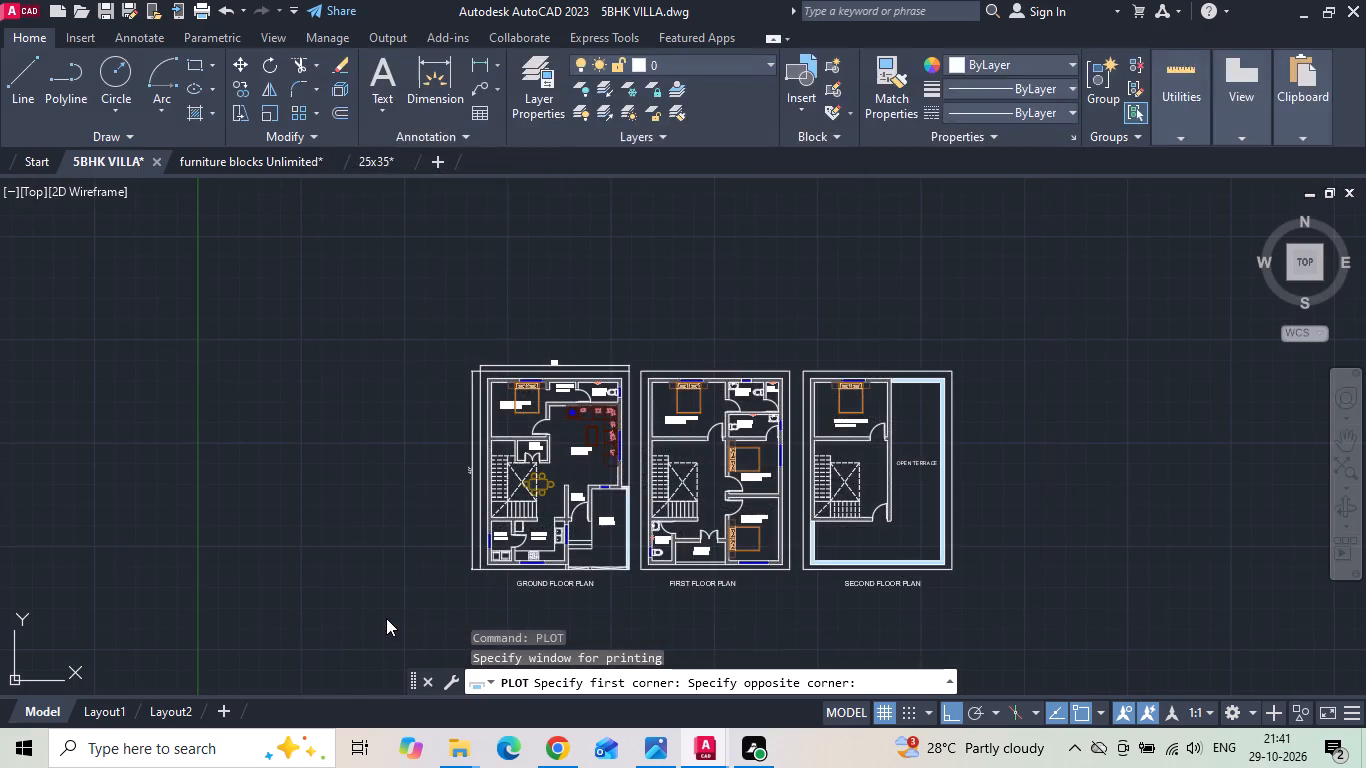
key("space")
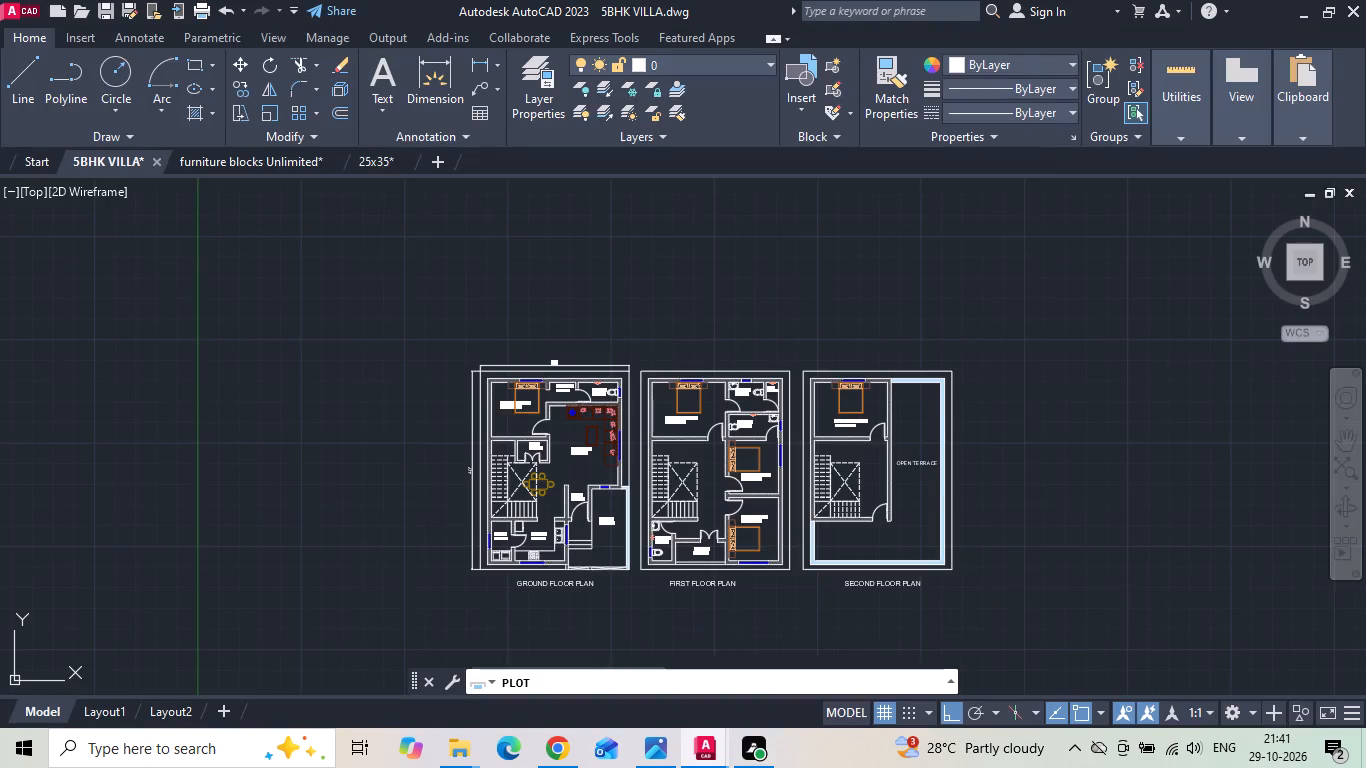
Plot the sheet to a PDF named 5BHK VILLA in the desktop's INTERNSHIP/29102026 folder, and close the opened PDF.
left_click(827, 618)
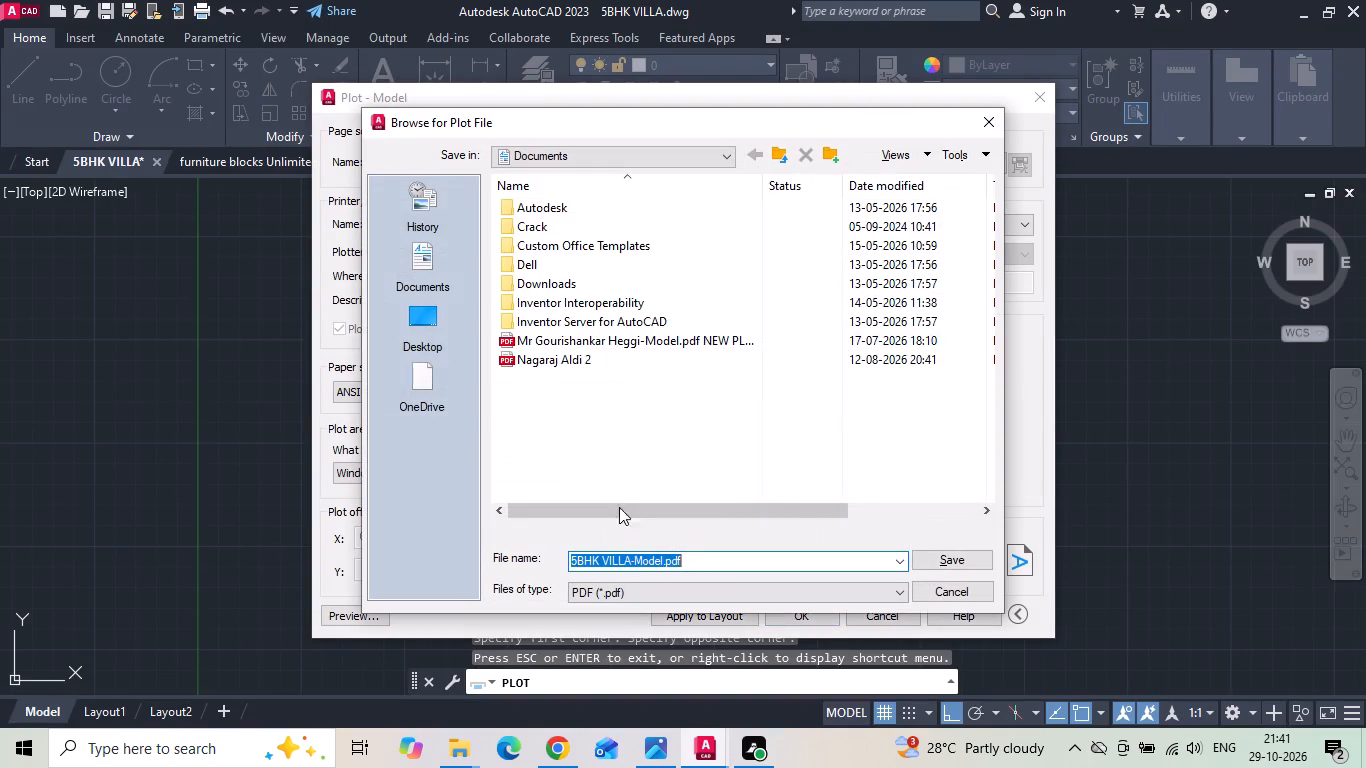
left_click(452, 336)
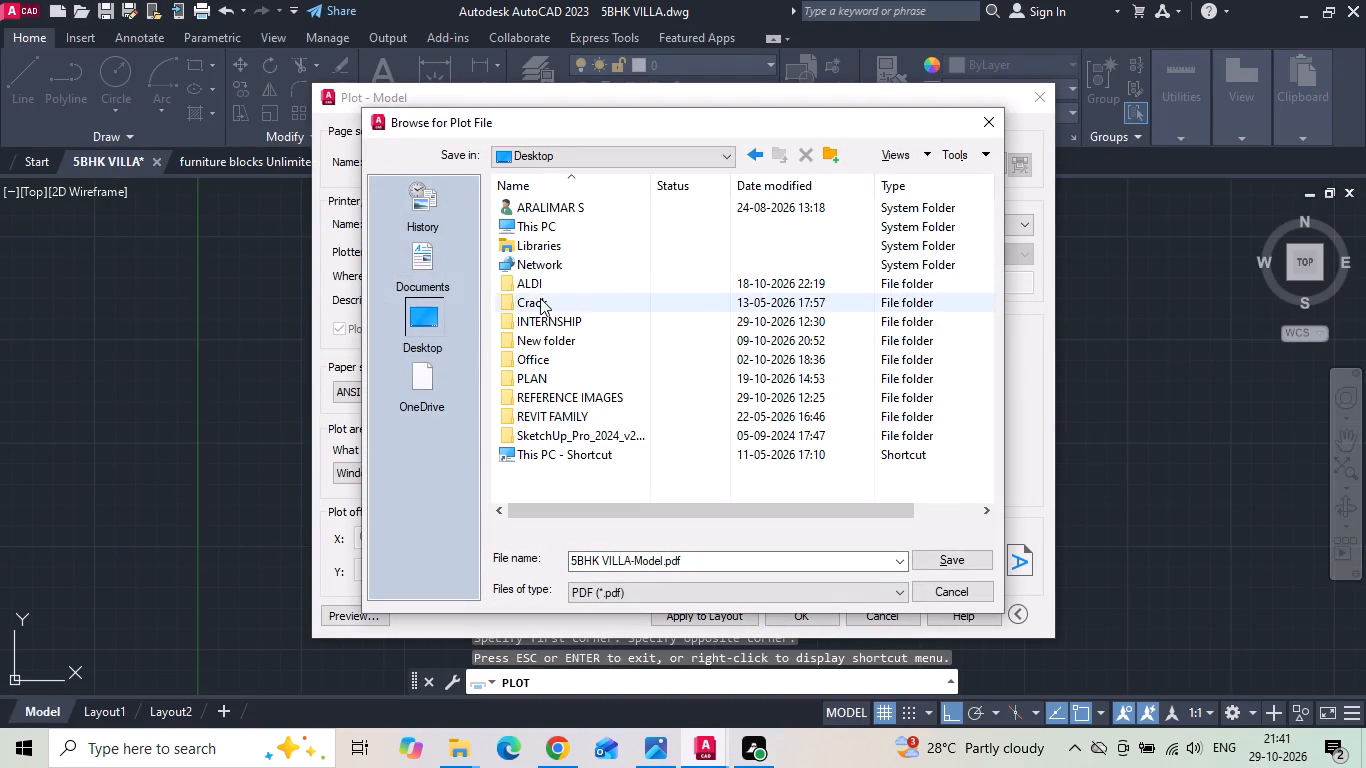
double_click(536, 323)
scroll(536, 339, "down", 4)
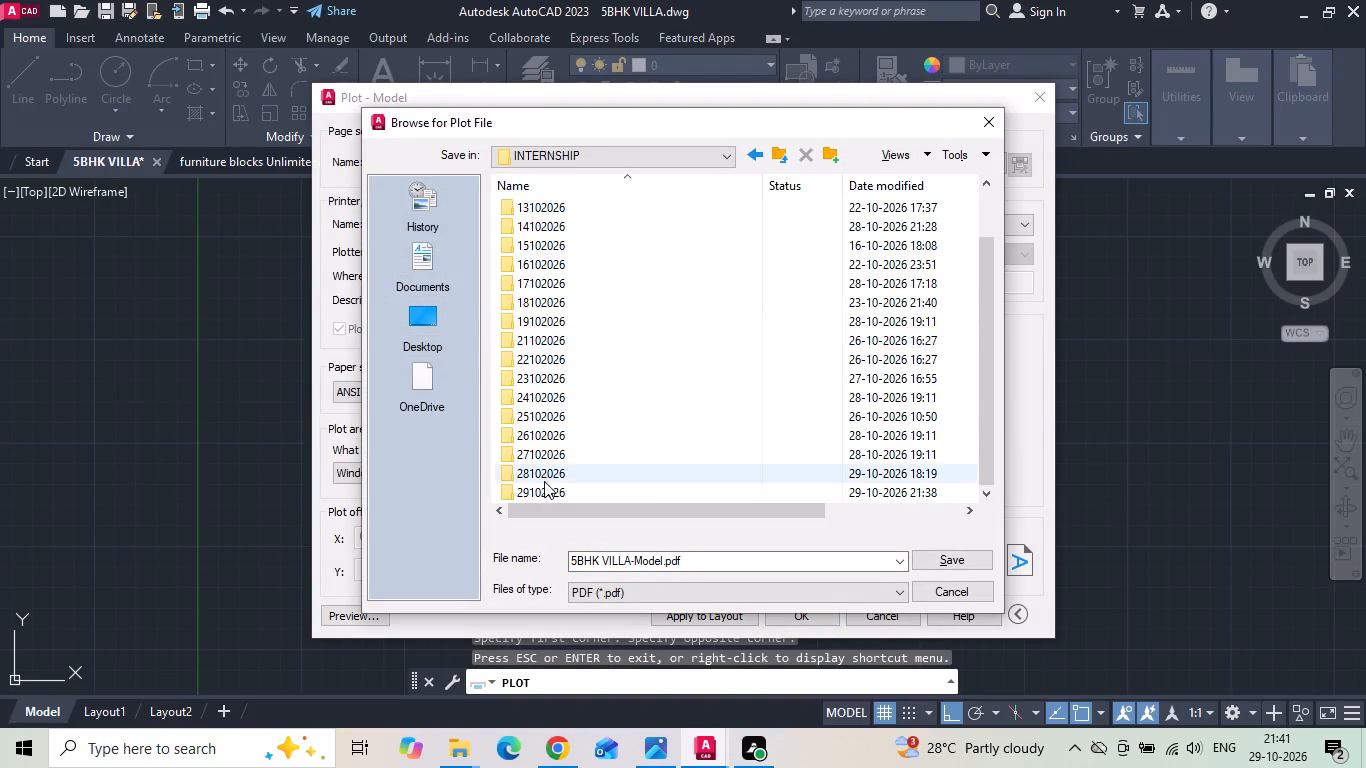
double_click(544, 491)
double_click(707, 565)
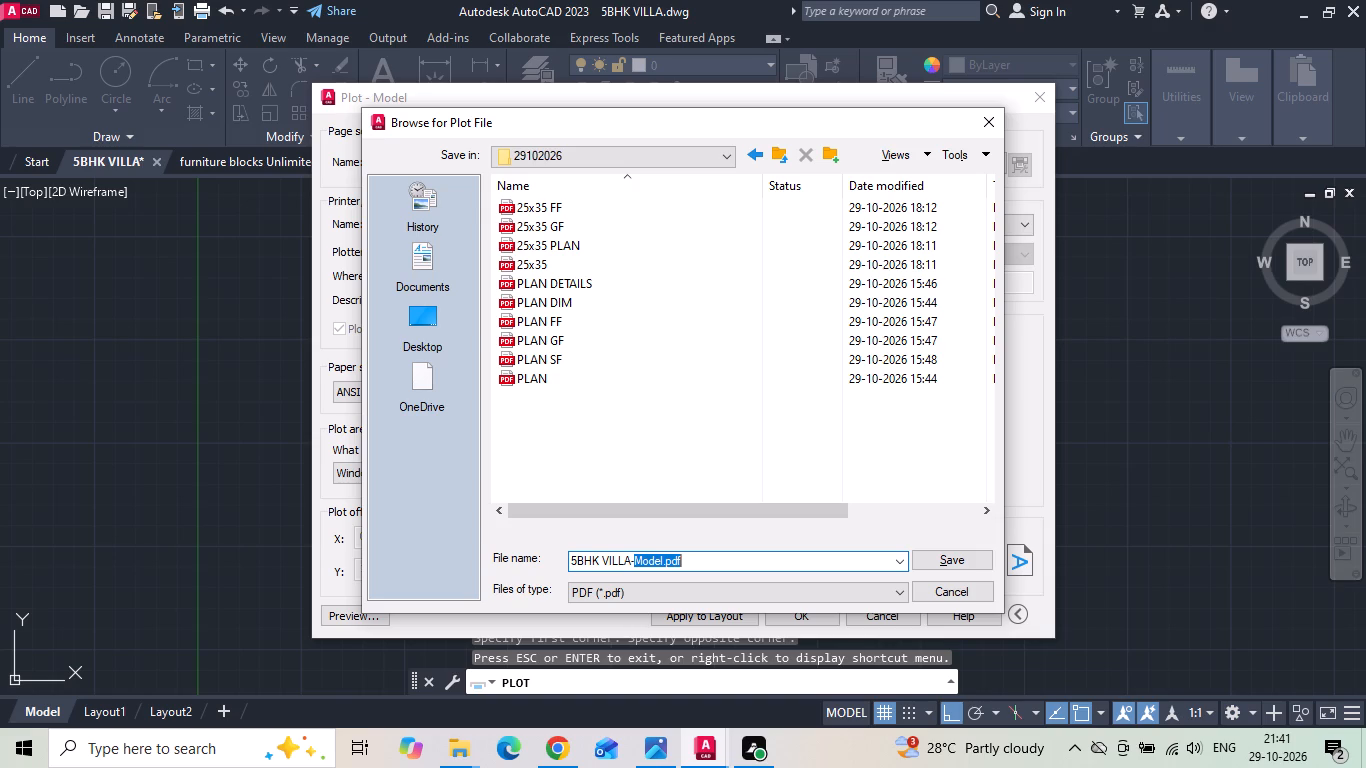
key("BackSpace")
key("BackSpace")
key("Return")
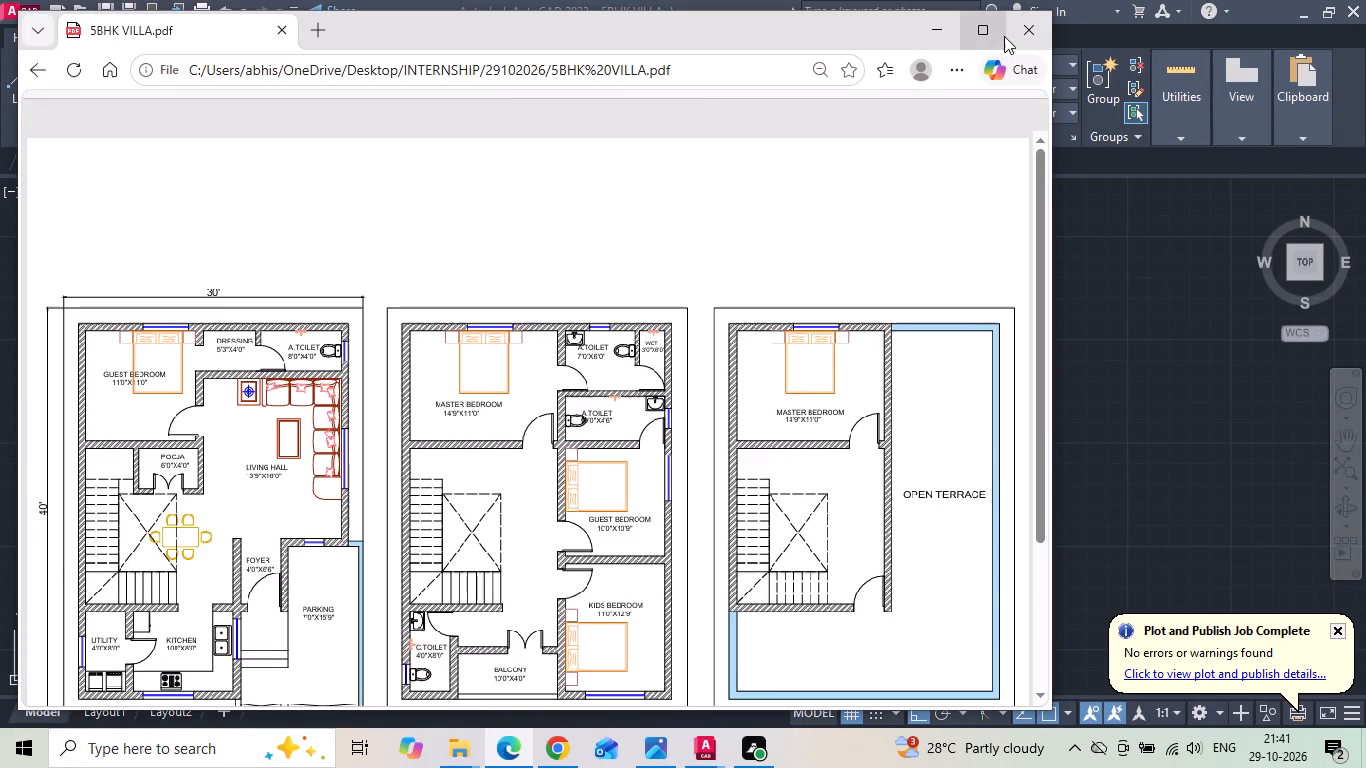
left_click(1027, 24)
Set up another single-sheet plot with the previous plot's settings and portrait orientation.
key("space")
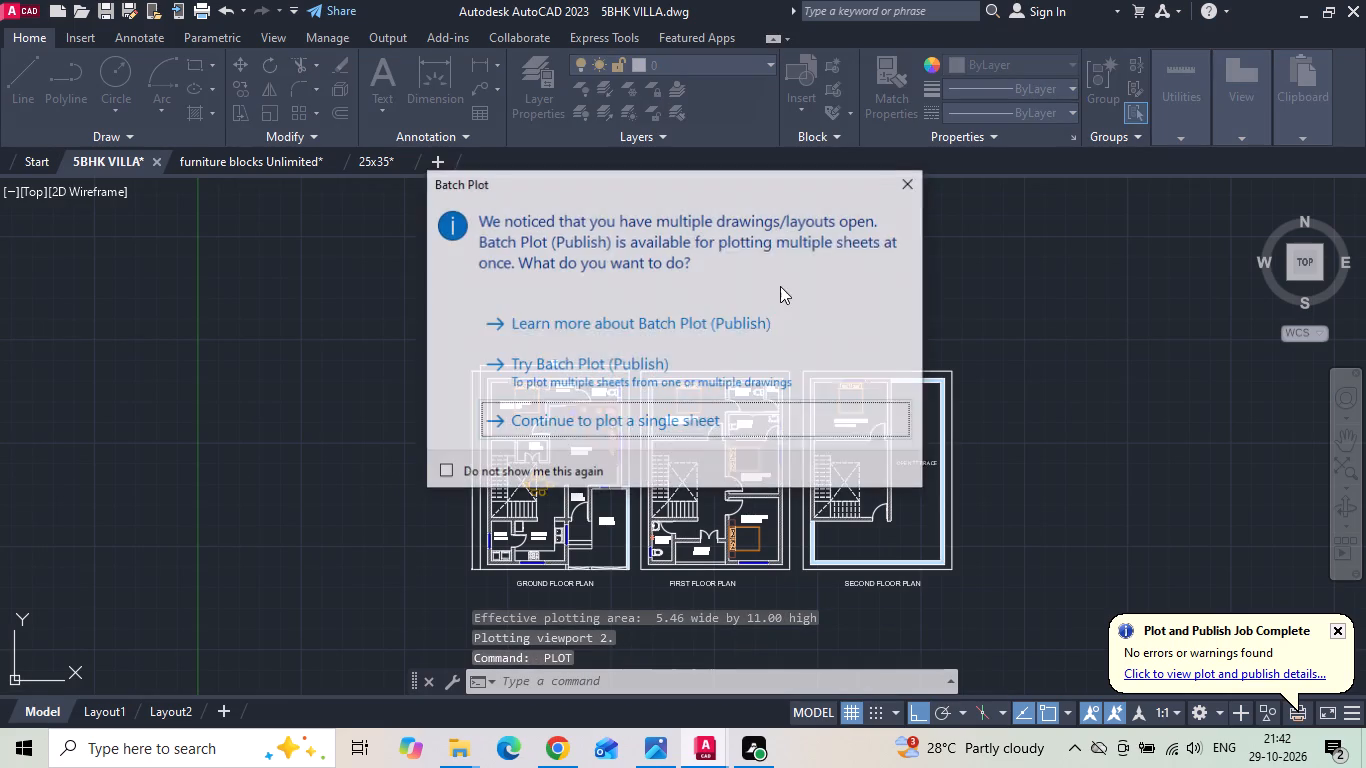
left_click(648, 417)
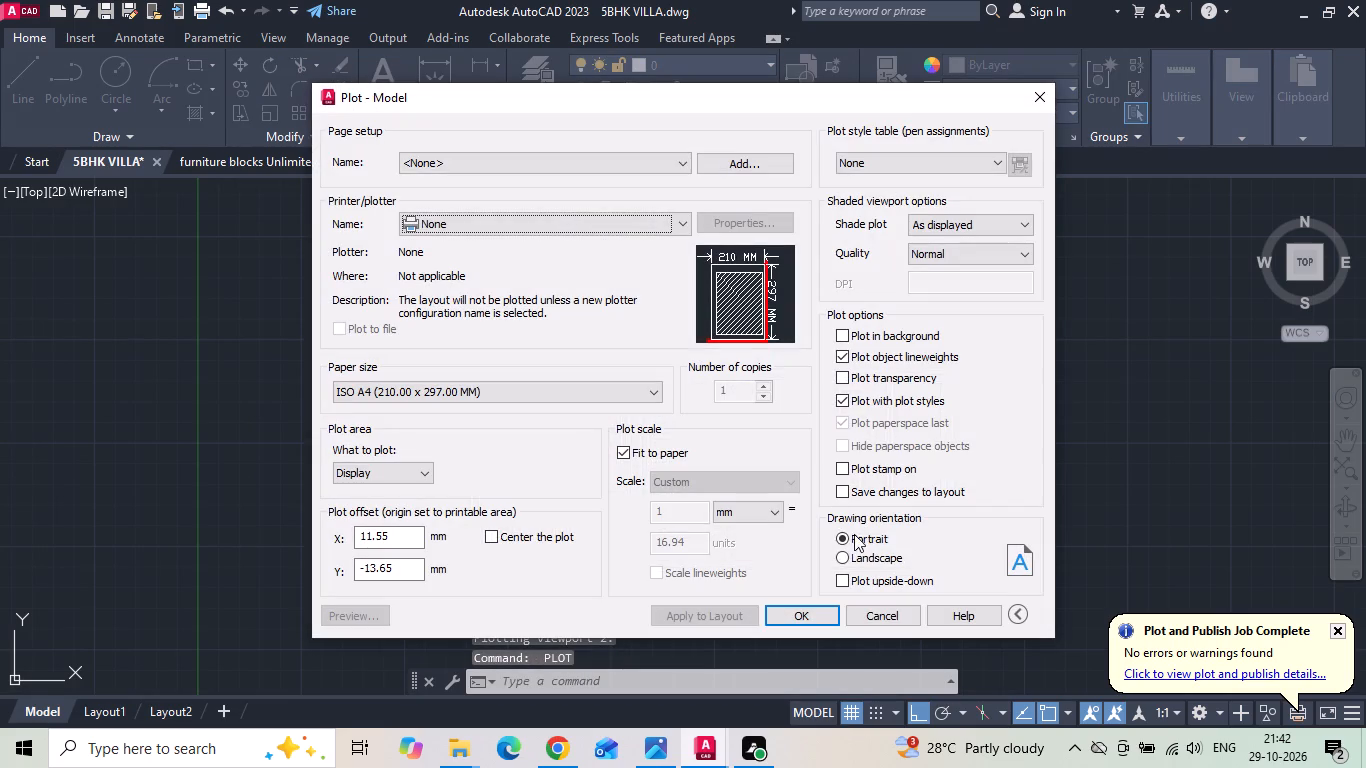
left_click(582, 167)
left_click(548, 188)
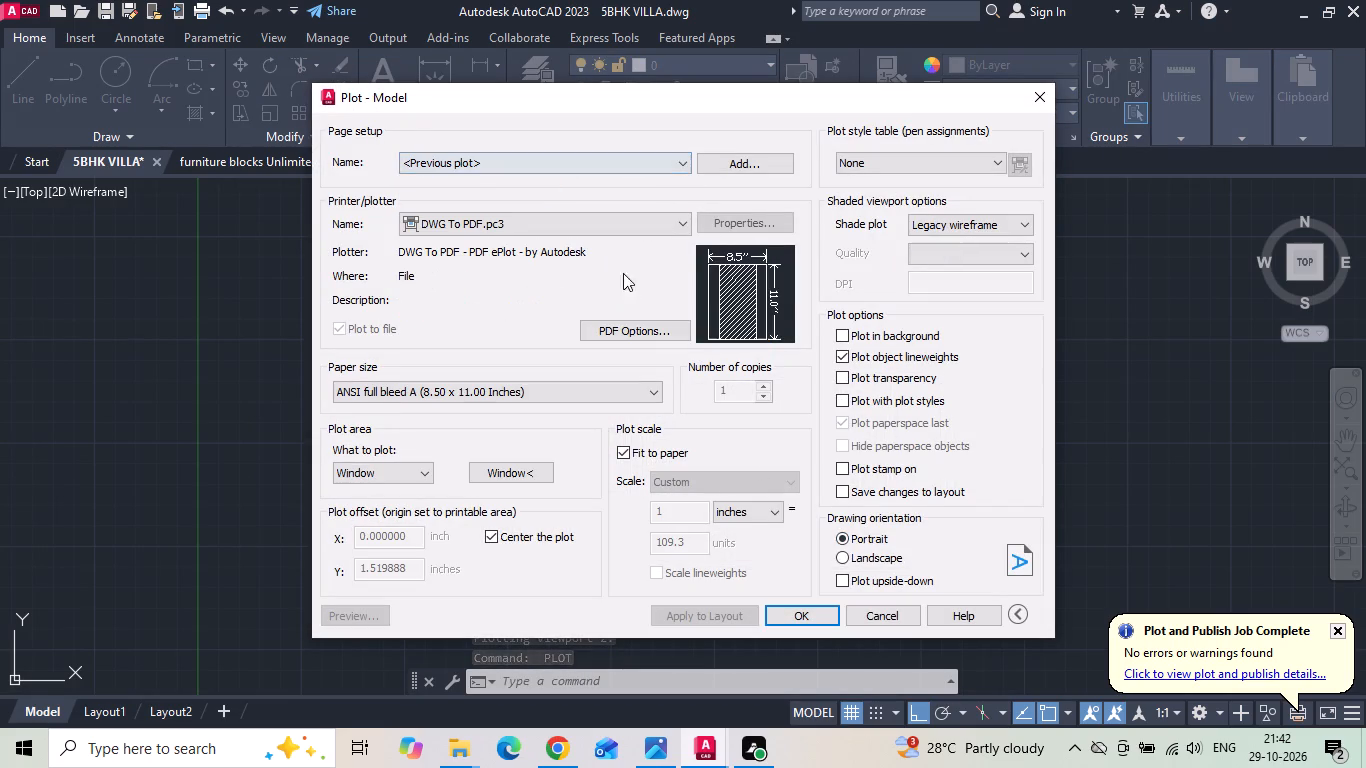
left_click(840, 543)
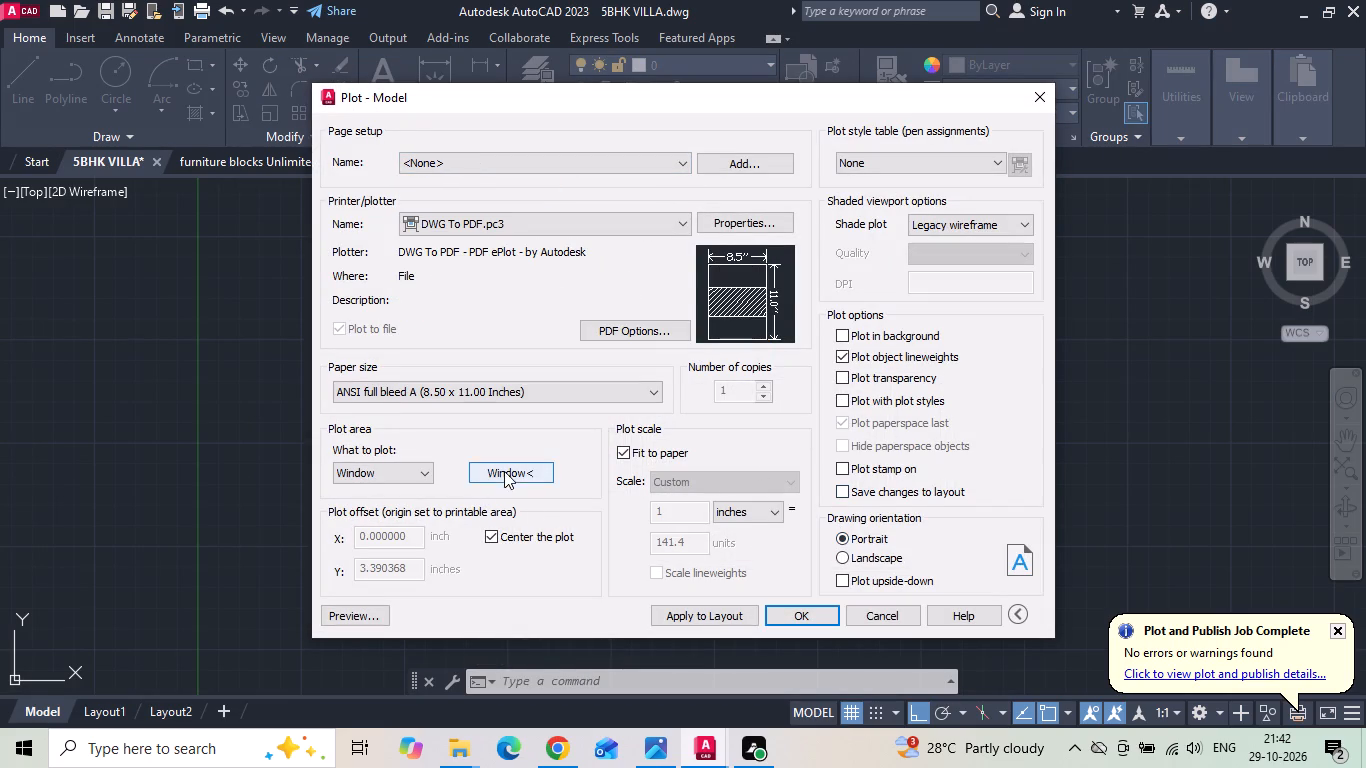
Set the plot window around the ground floor plan, including its dimensions and title.
left_click(504, 471)
scroll(465, 362, "up", 3)
left_click(460, 335)
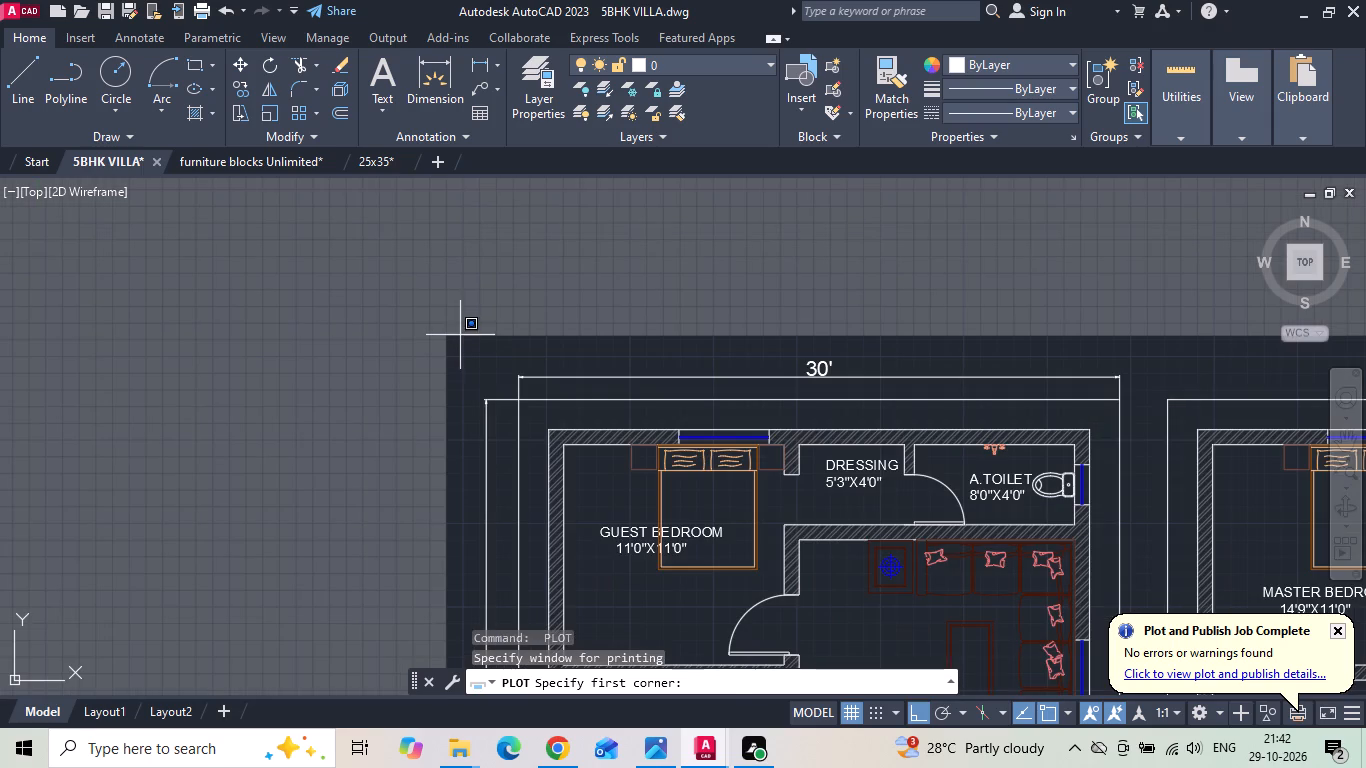
scroll(460, 333, "down", 2)
middle_click_drag(597, 548, 592, 381)
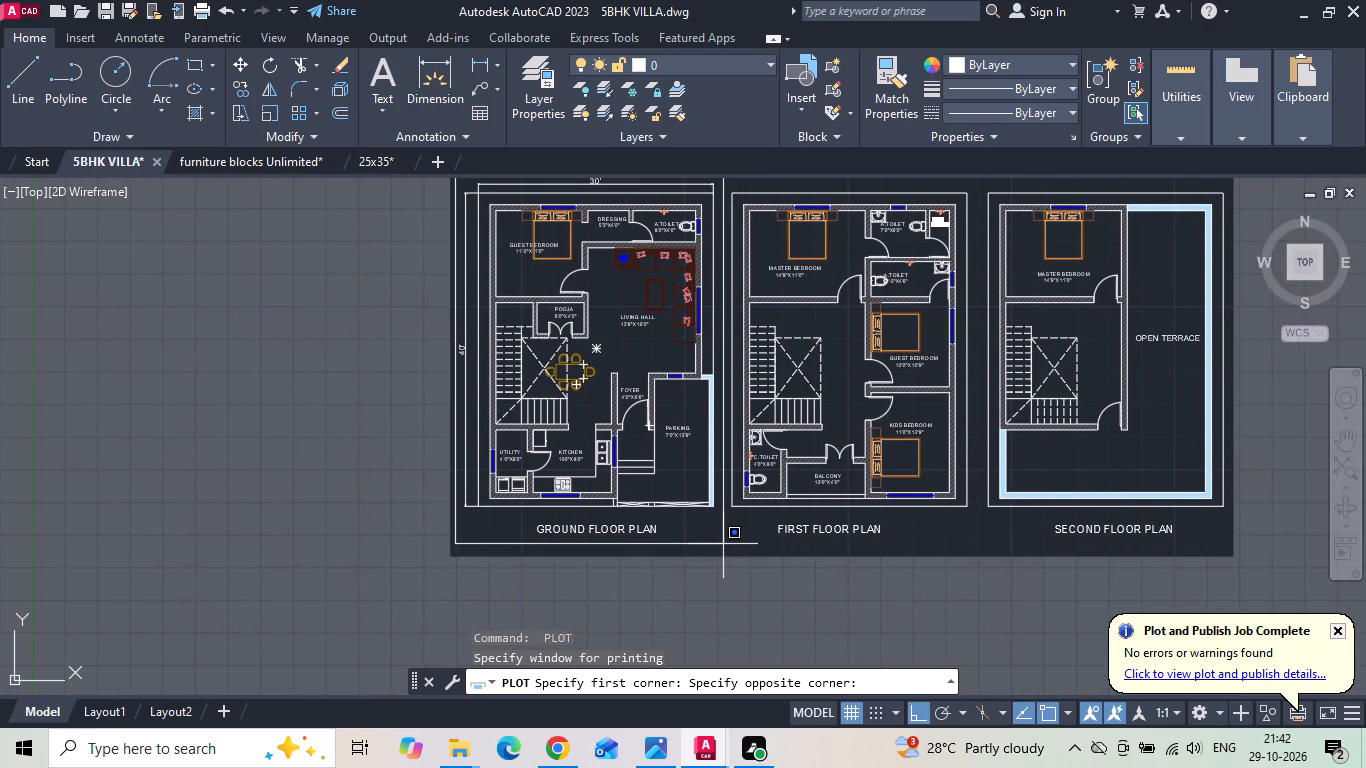
left_click(723, 544)
Plot the ground floor sheet to a PDF named 5BHK VILLA GF in the 29102026 folder, and close the opened PDF.
left_click(776, 611)
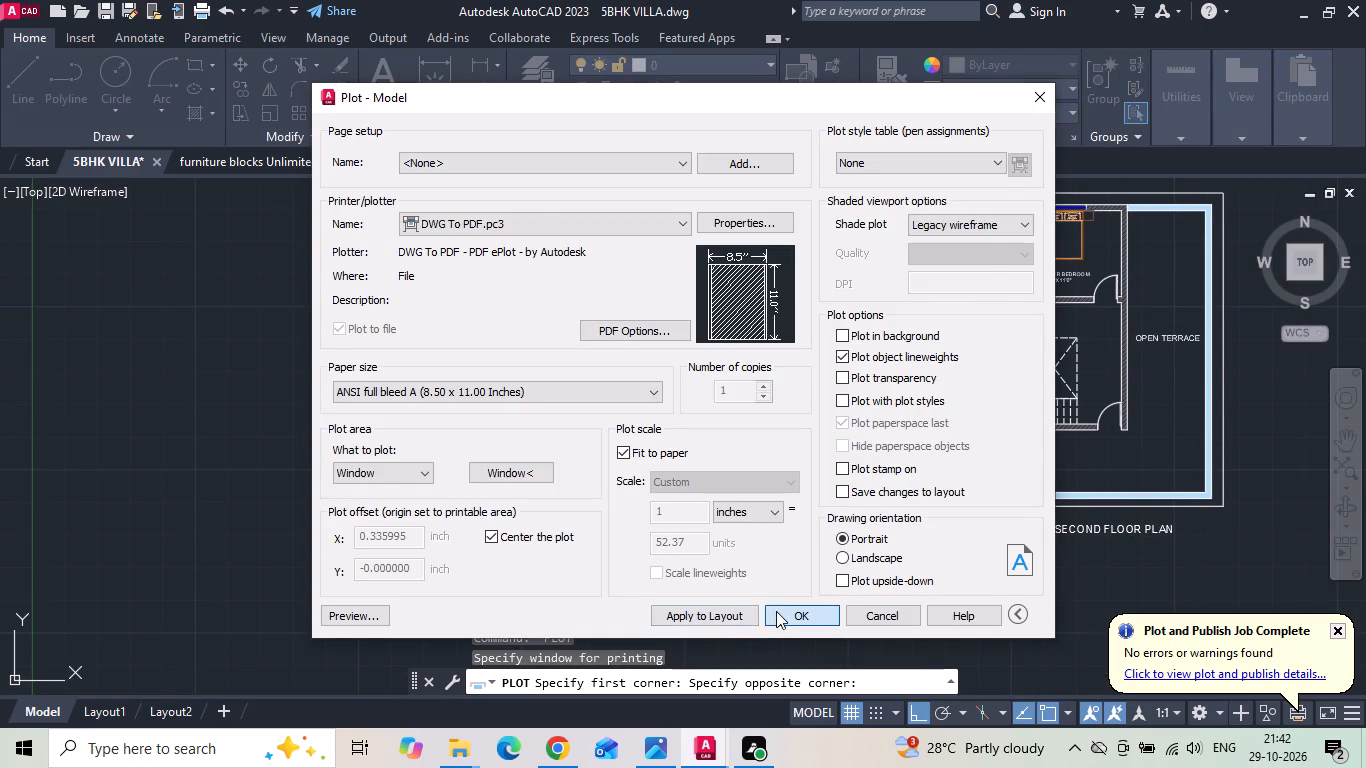
left_click(707, 559)
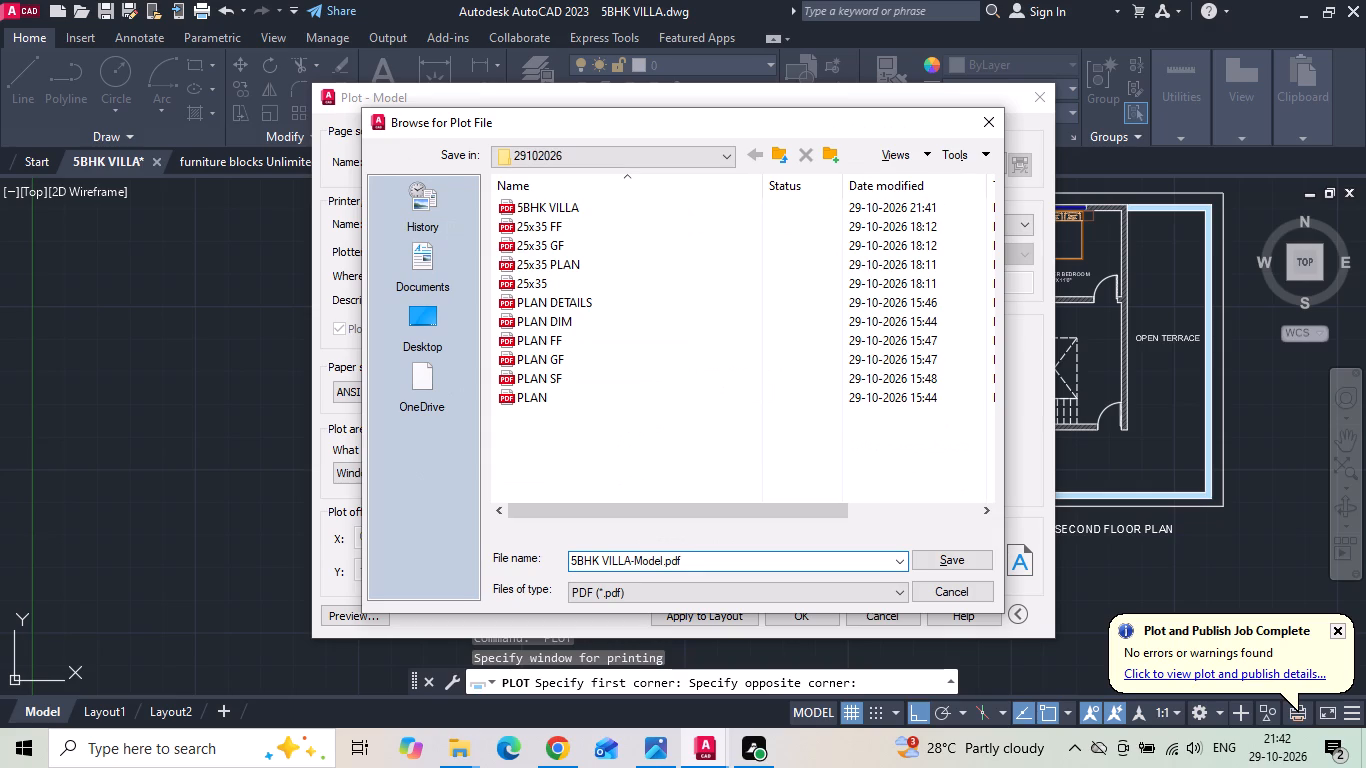
key("BackSpace")
key("BackSpace")
key("BackSpace")
key("BackSpace")
key("BackSpace")
key("BackSpace")
key("BackSpace")
key("BackSpace")
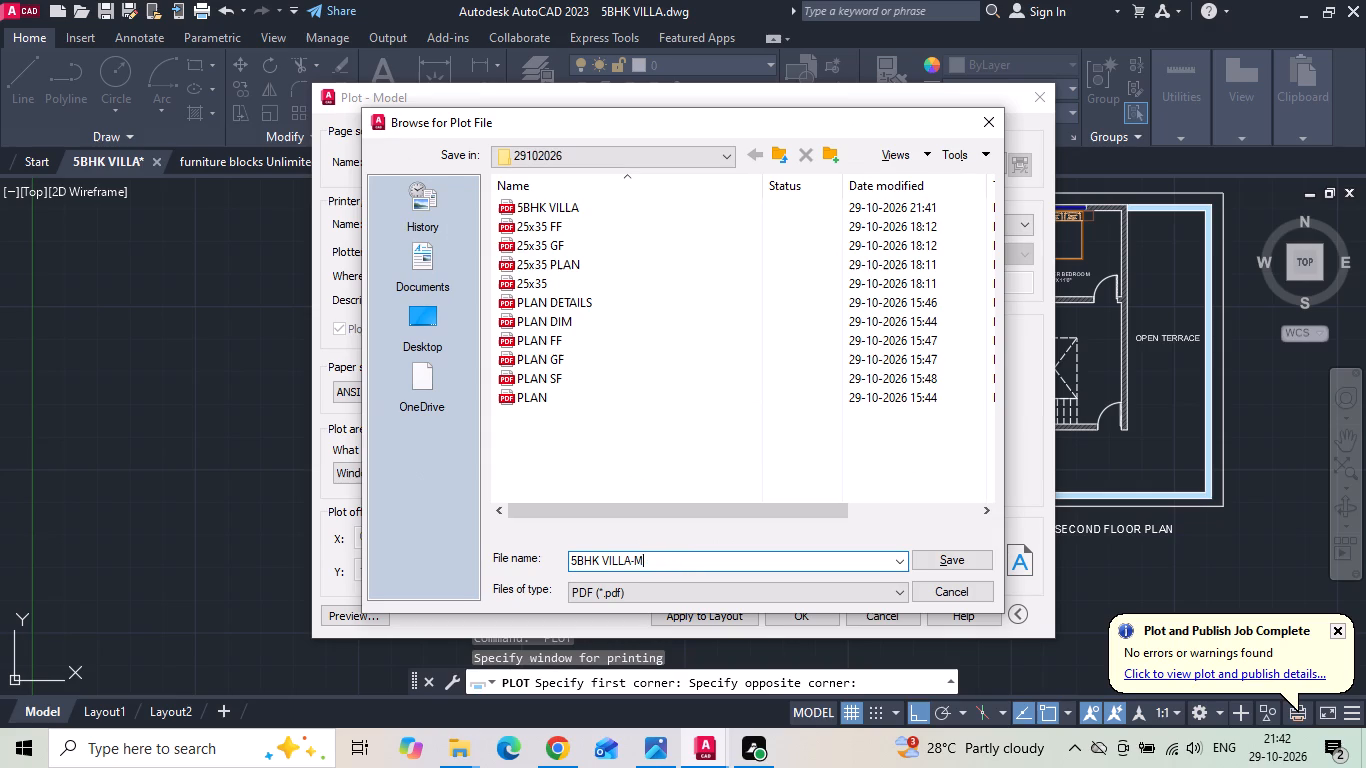
key("BackSpace")
key("BackSpace")
key("space")
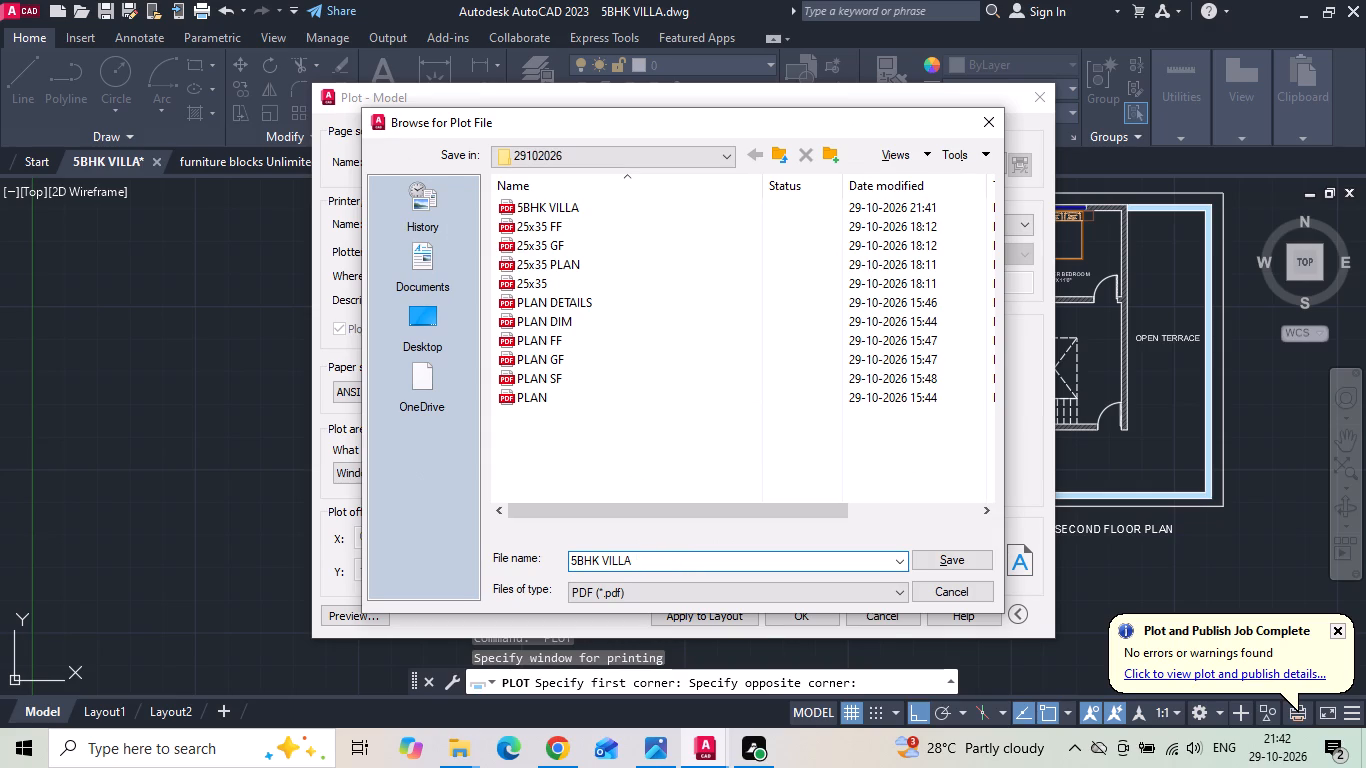
type("GF")
key("Return")
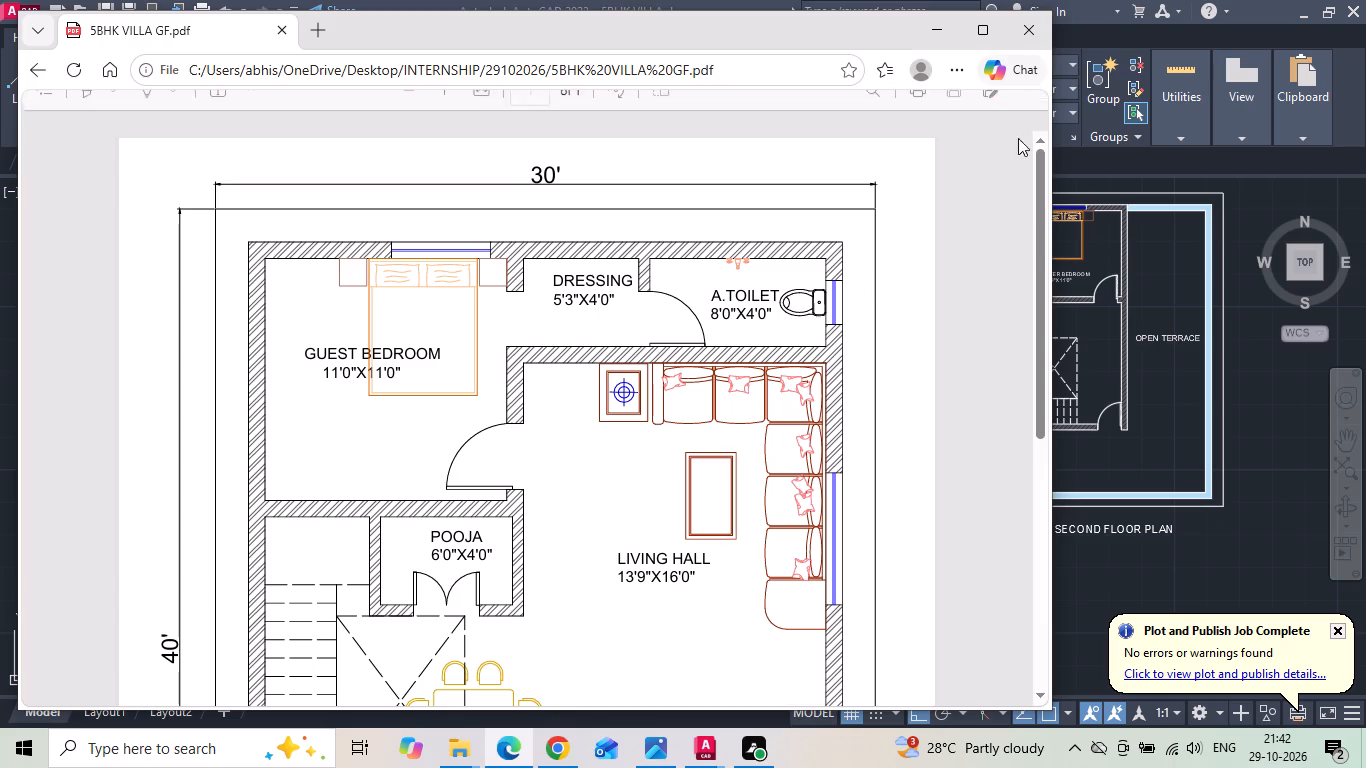
left_click(1035, 32)
Set up a single-sheet plot with the previous plot's settings and a plot window around the first floor plan and its title.
key("space")
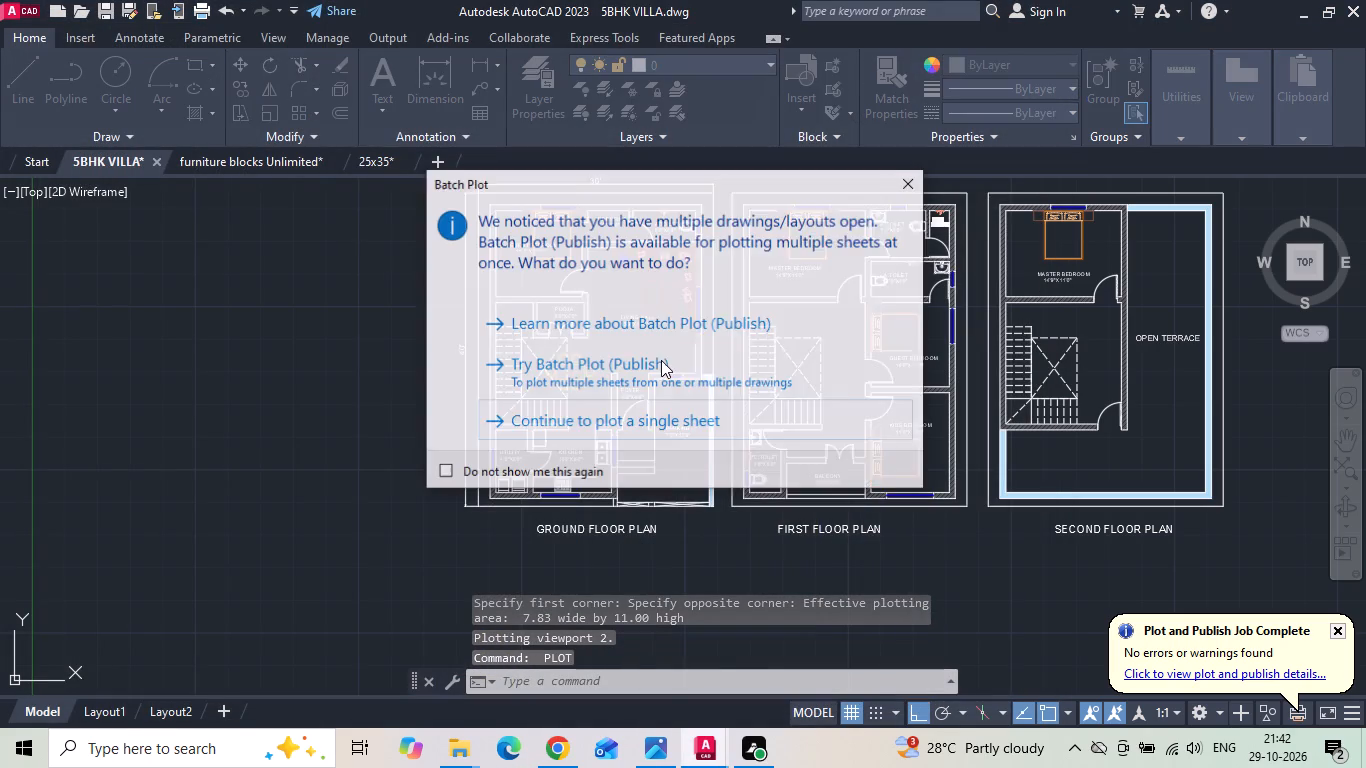
left_click(614, 421)
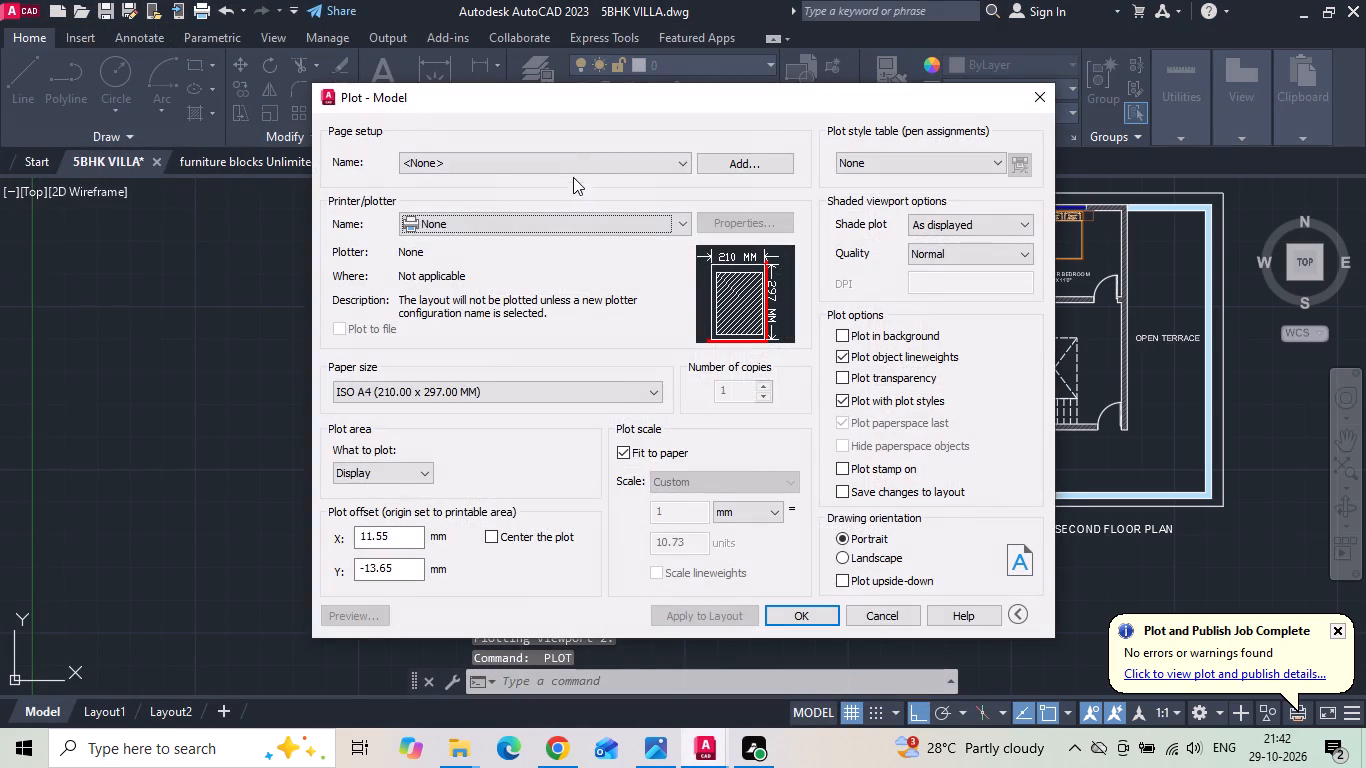
left_click(579, 155)
left_click(507, 197)
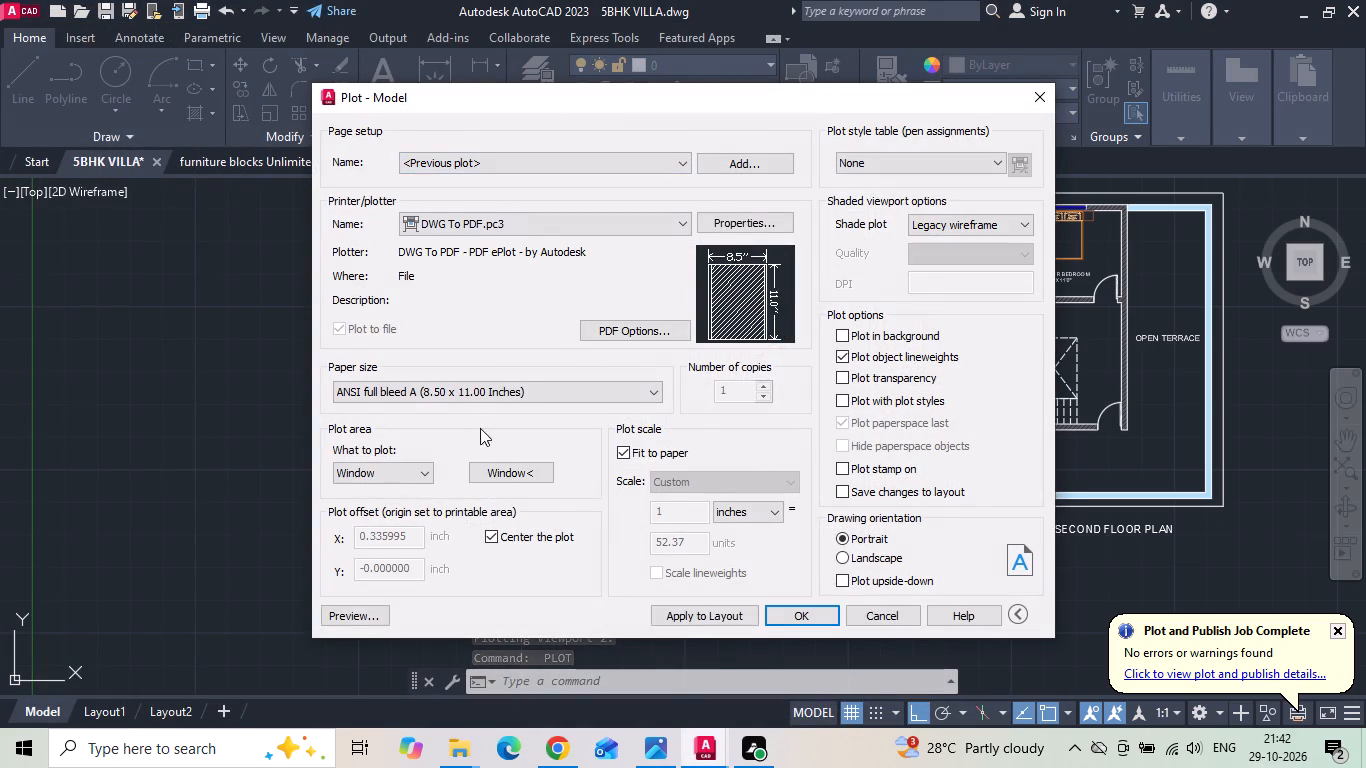
left_click(495, 472)
scroll(465, 428, "down", 1)
scroll(598, 290, "up", 1)
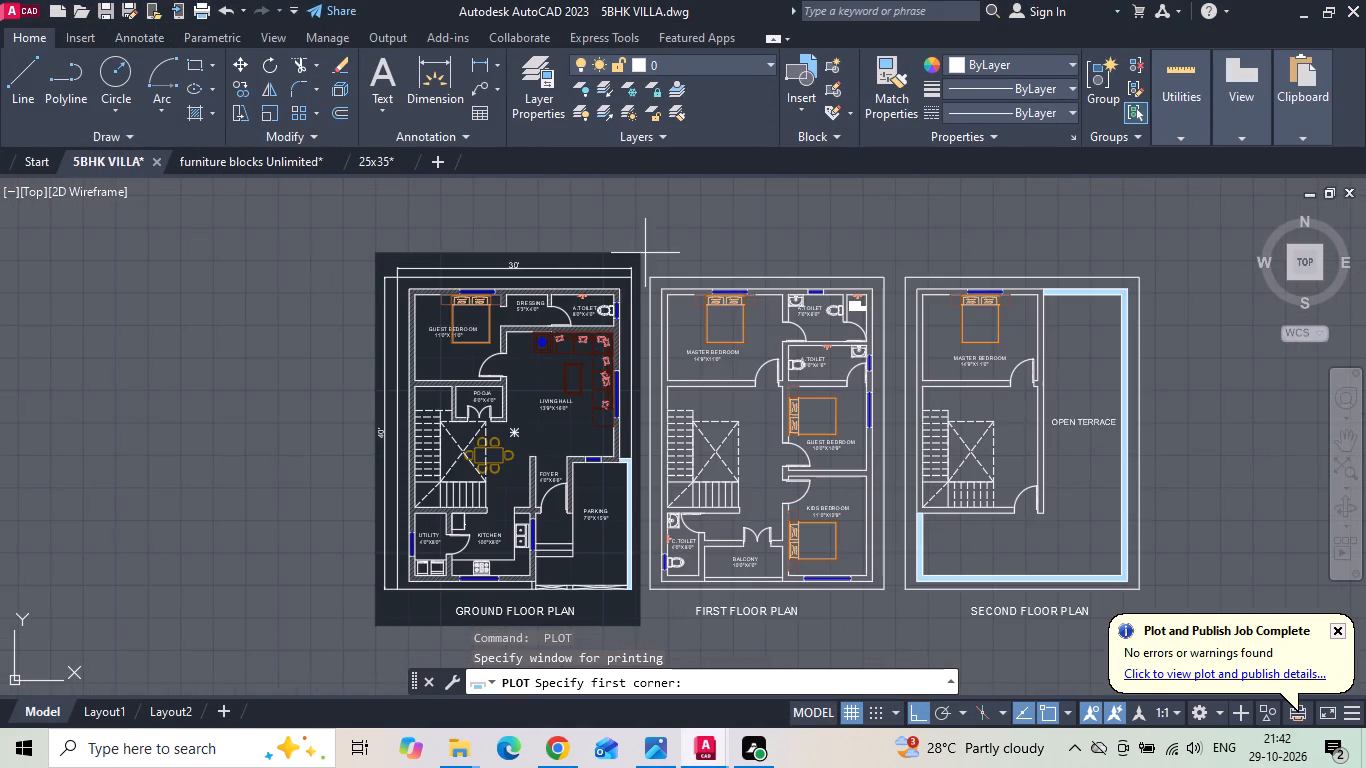
left_click(642, 252)
middle_click_drag(790, 505, 790, 473)
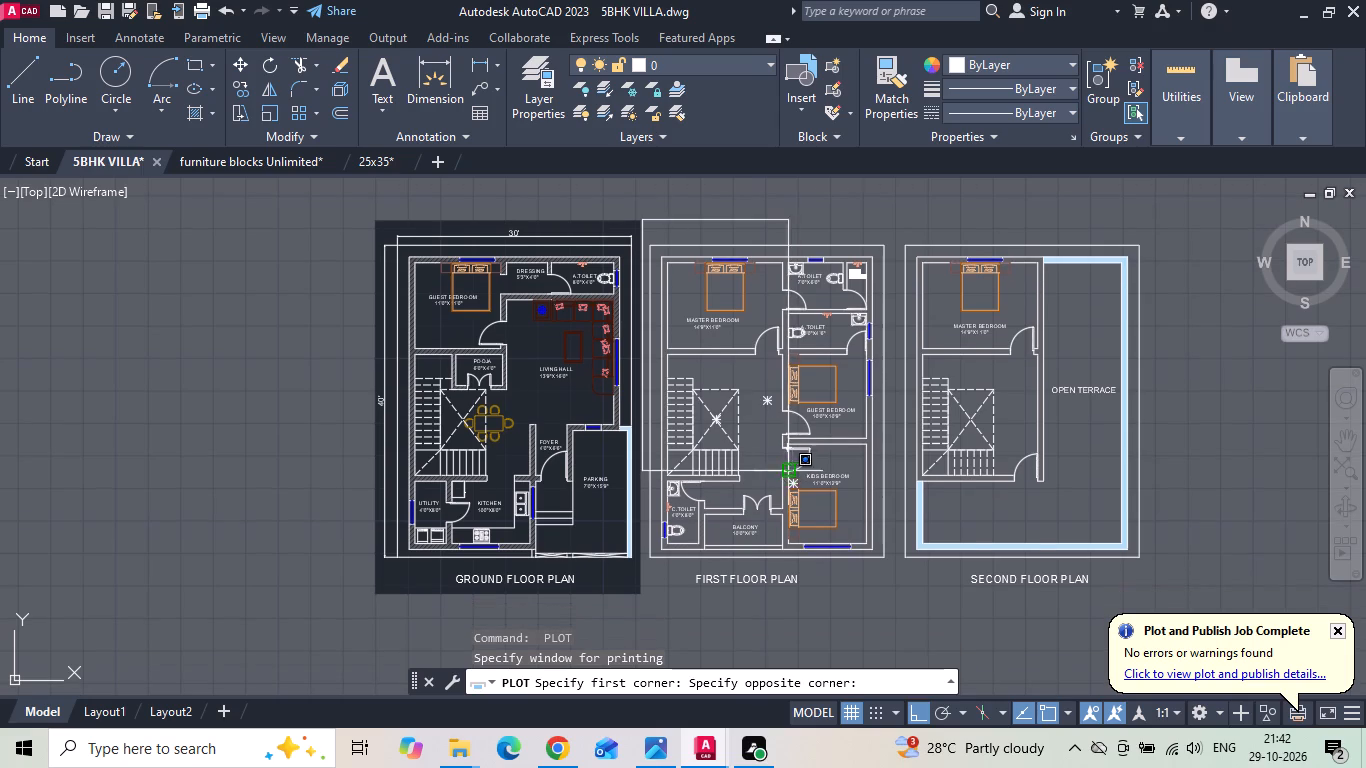
left_click(896, 591)
Plot the first floor sheet to a PDF named 5BHK VILLA FF in the 29102026 folder, and close the opened PDF.
left_click(787, 612)
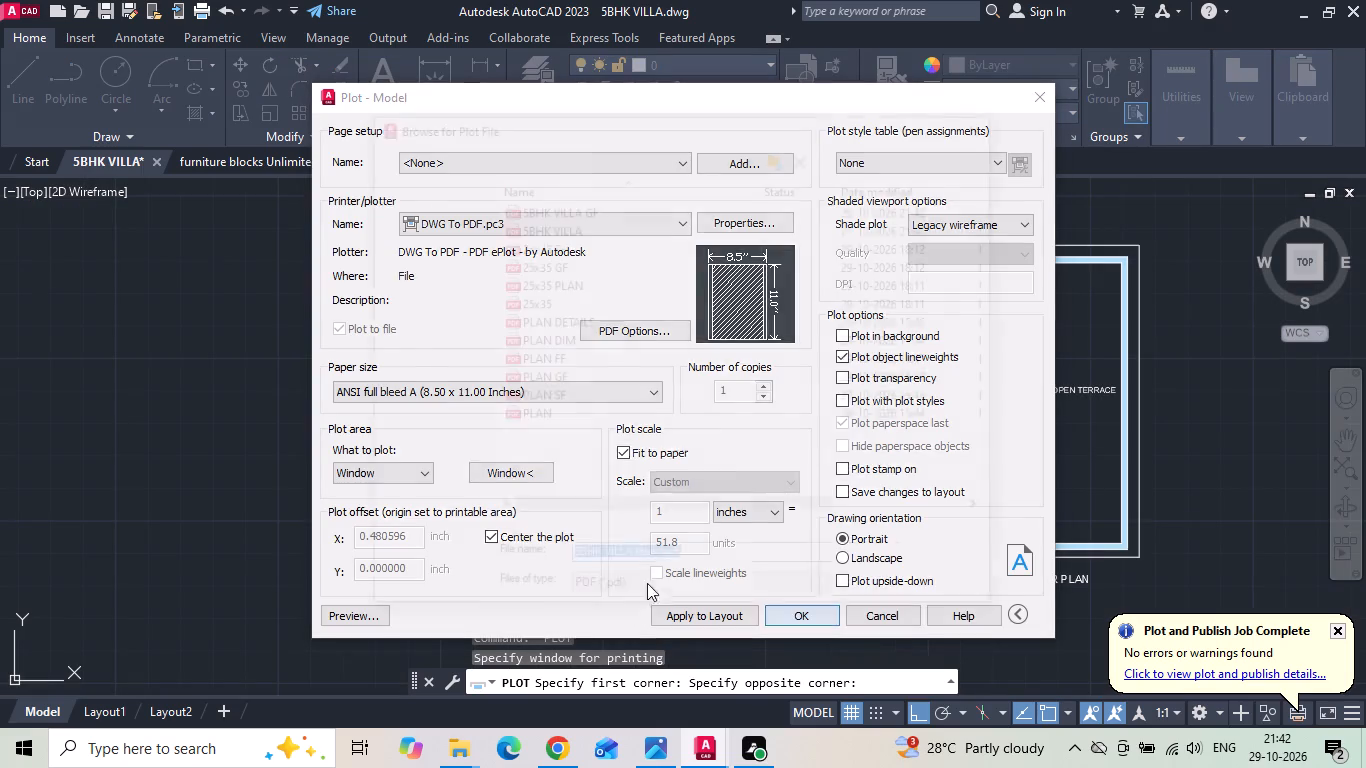
left_click(713, 556)
key("BackSpace")
key("BackSpace")
key("BackSpace")
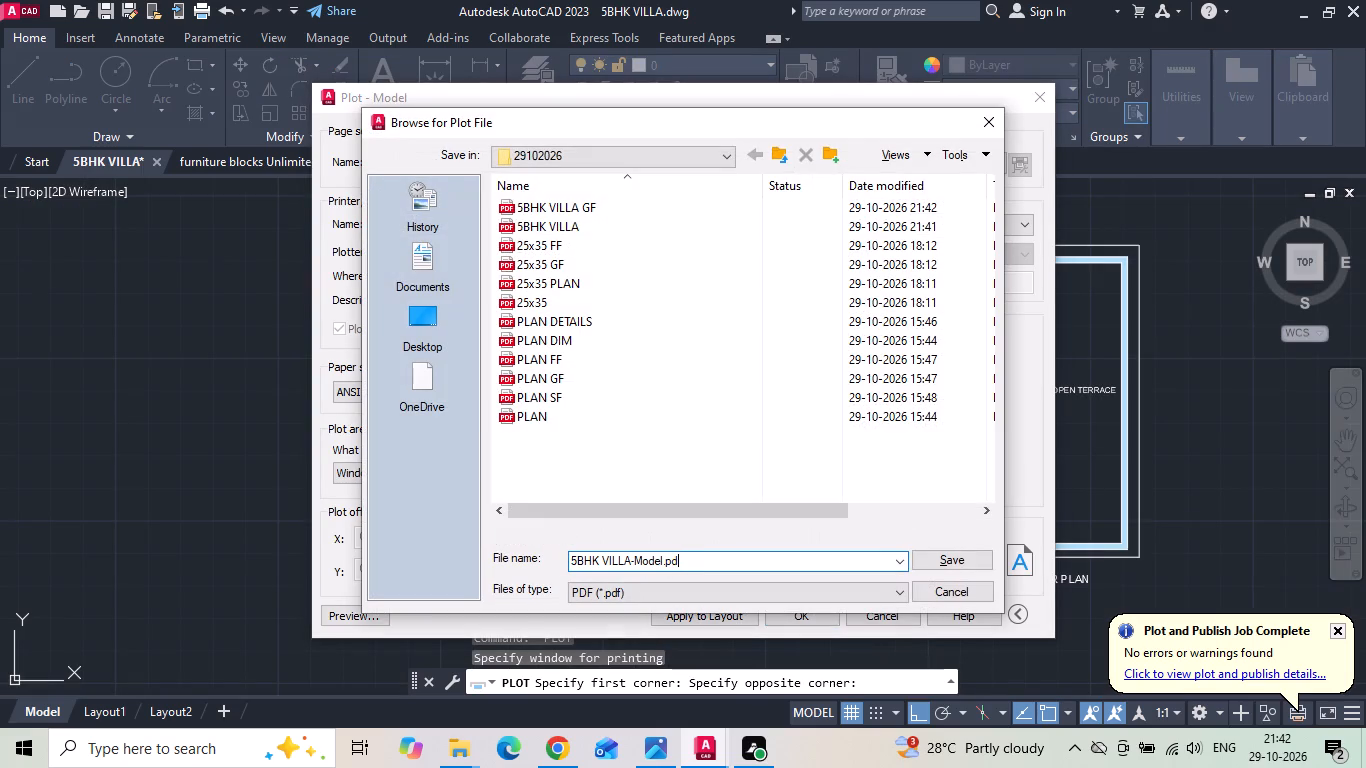
key("BackSpace")
key("BackSpace")
key("BackSpace")
key("BackSpace")
key("BackSpace")
key("BackSpace")
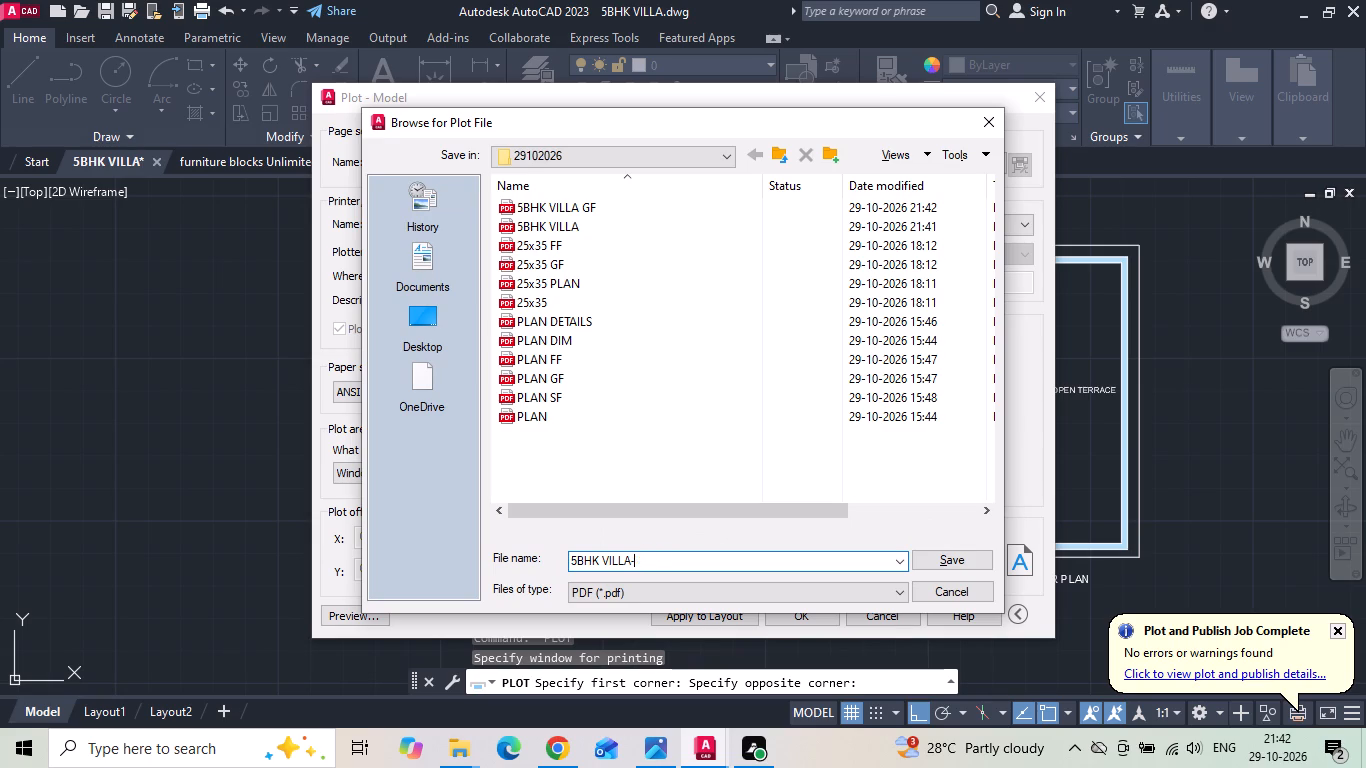
key("BackSpace")
key("space")
type("FF")
key("Return")
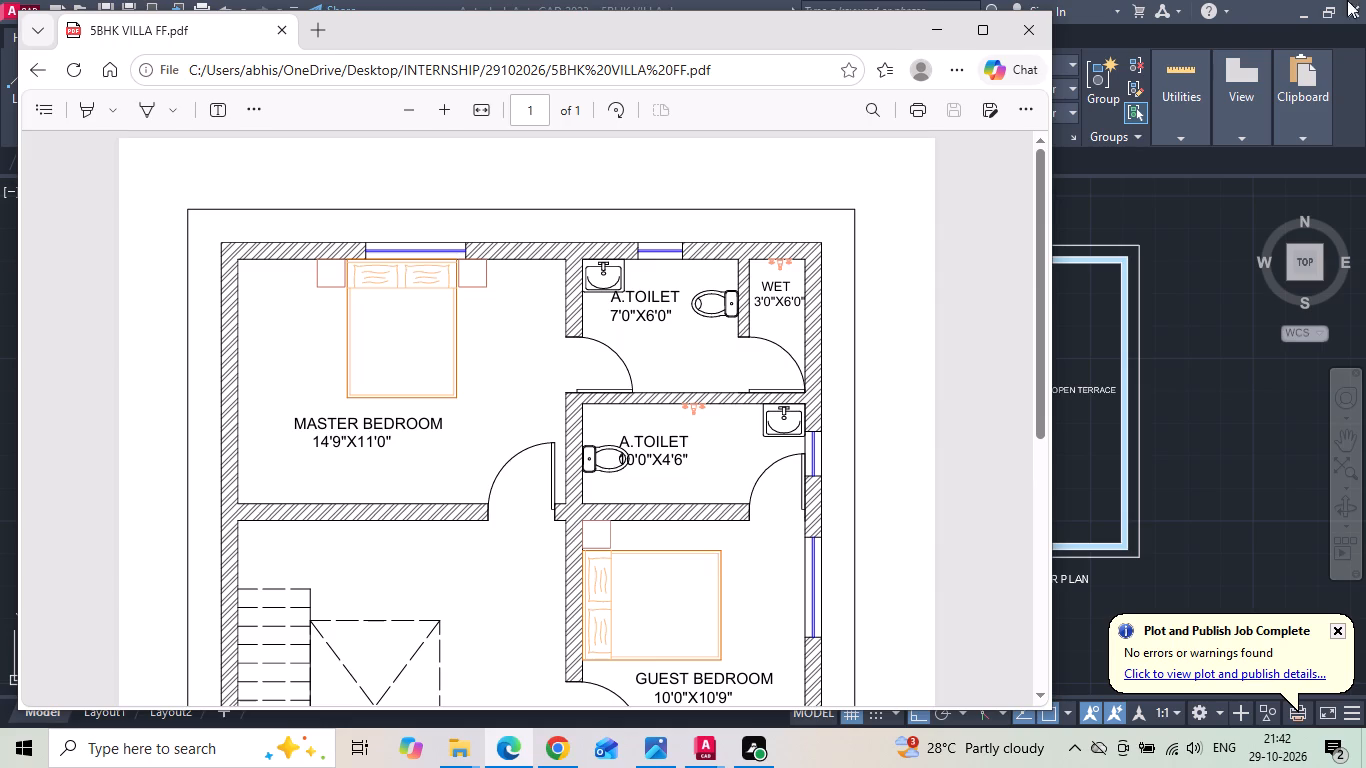
left_click(1042, 25)
Set up a single-sheet plot with the previous plot's settings and a plot window around the second floor plan and its title.
key("space")
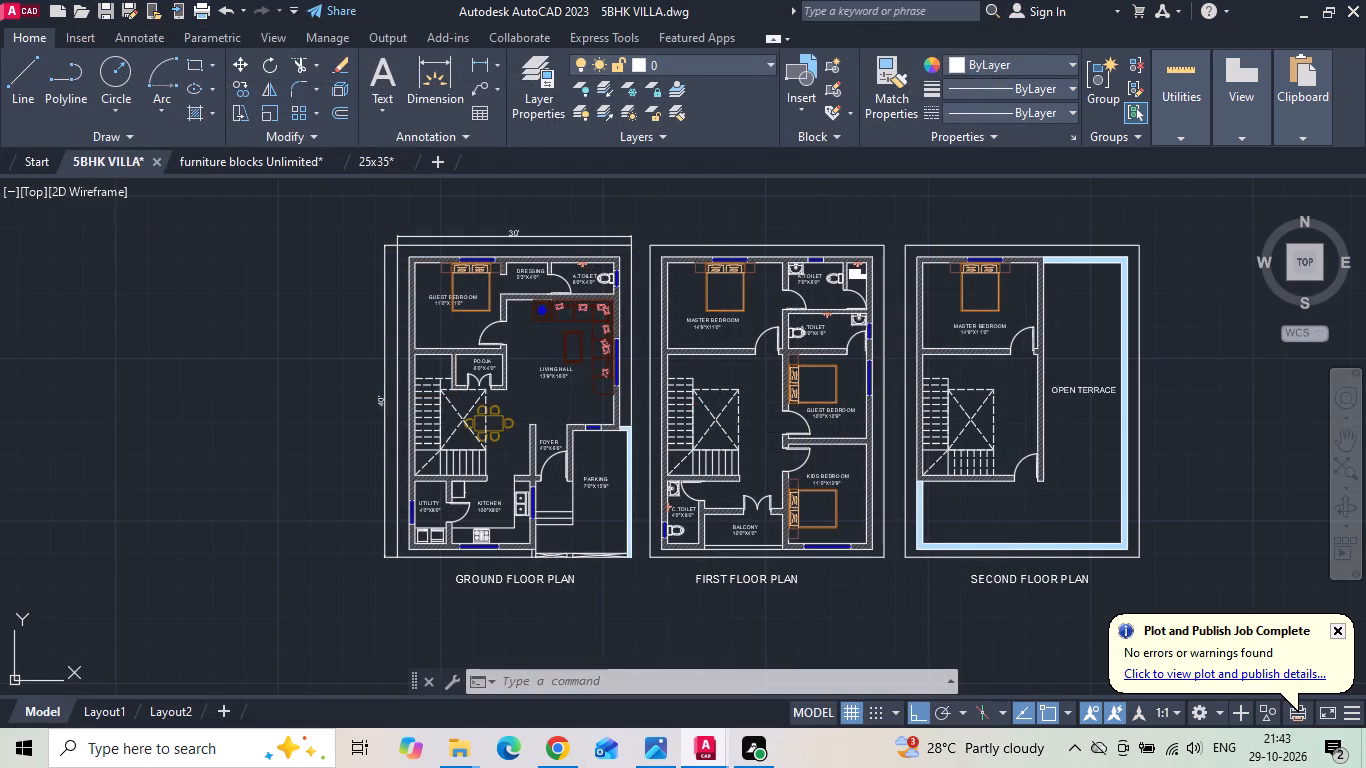
left_click(641, 420)
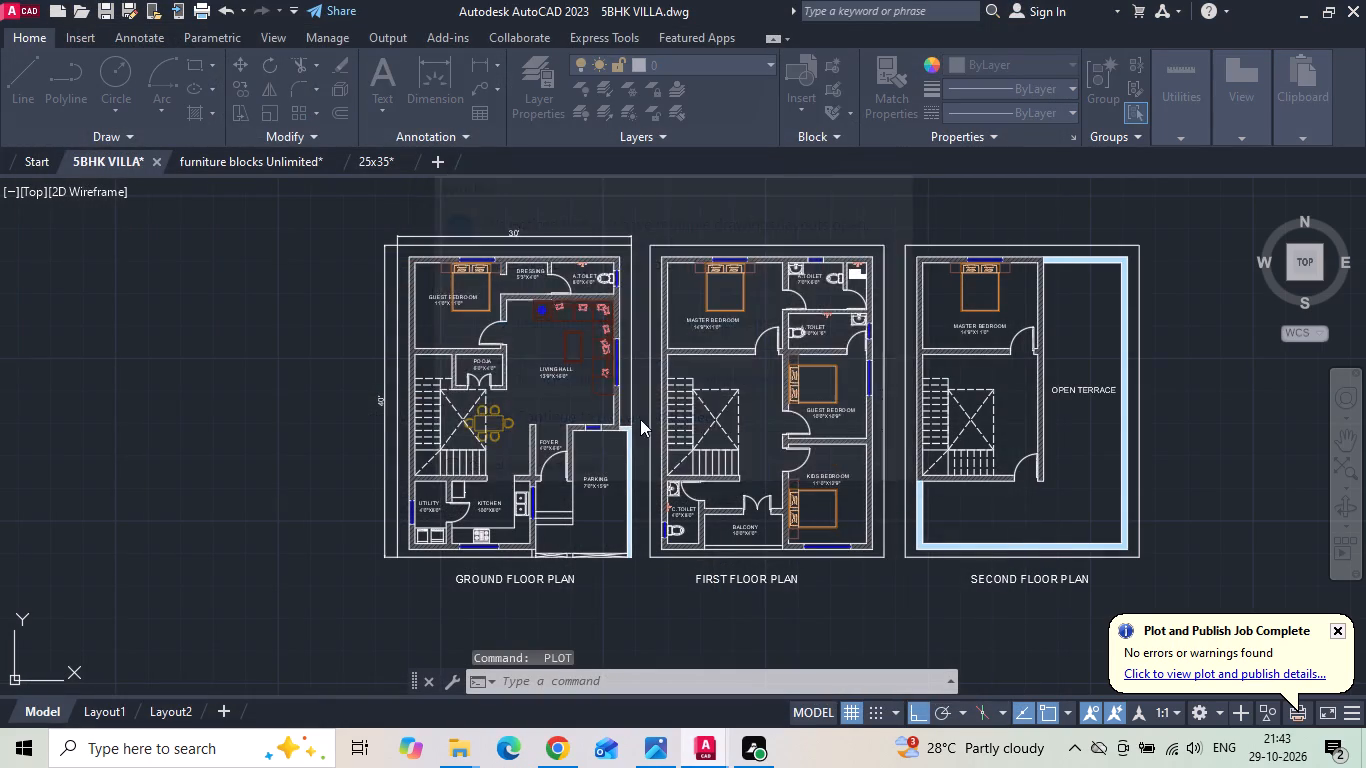
left_click(481, 169)
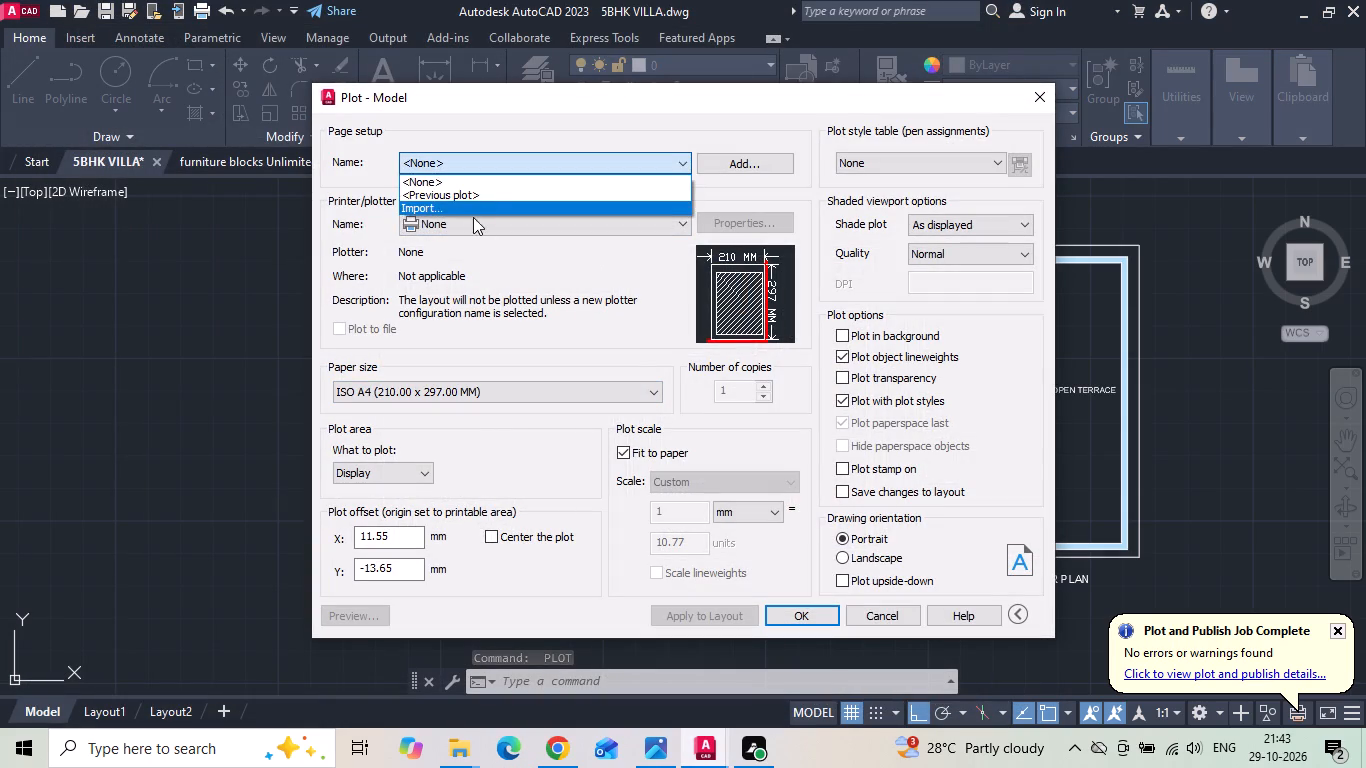
left_click(476, 198)
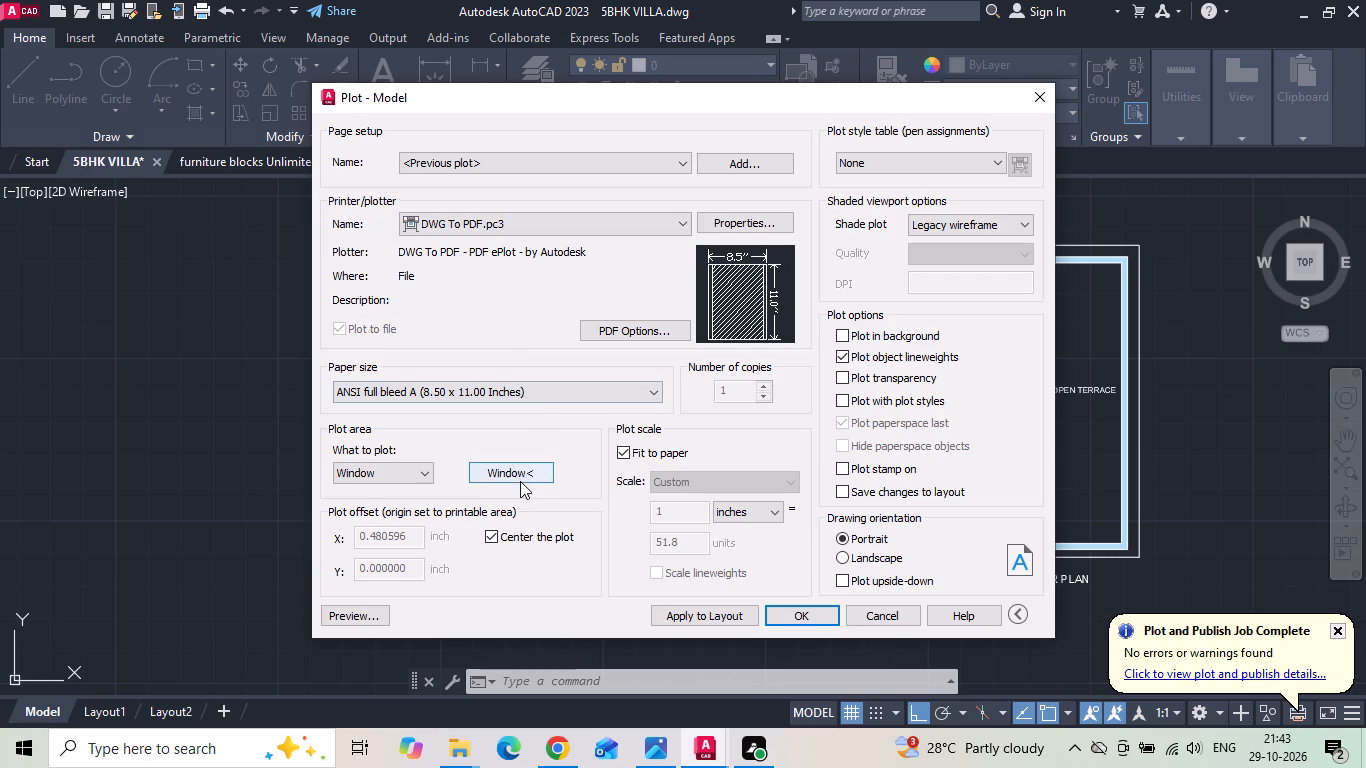
left_click(516, 468)
middle_click_drag(632, 318, 575, 301)
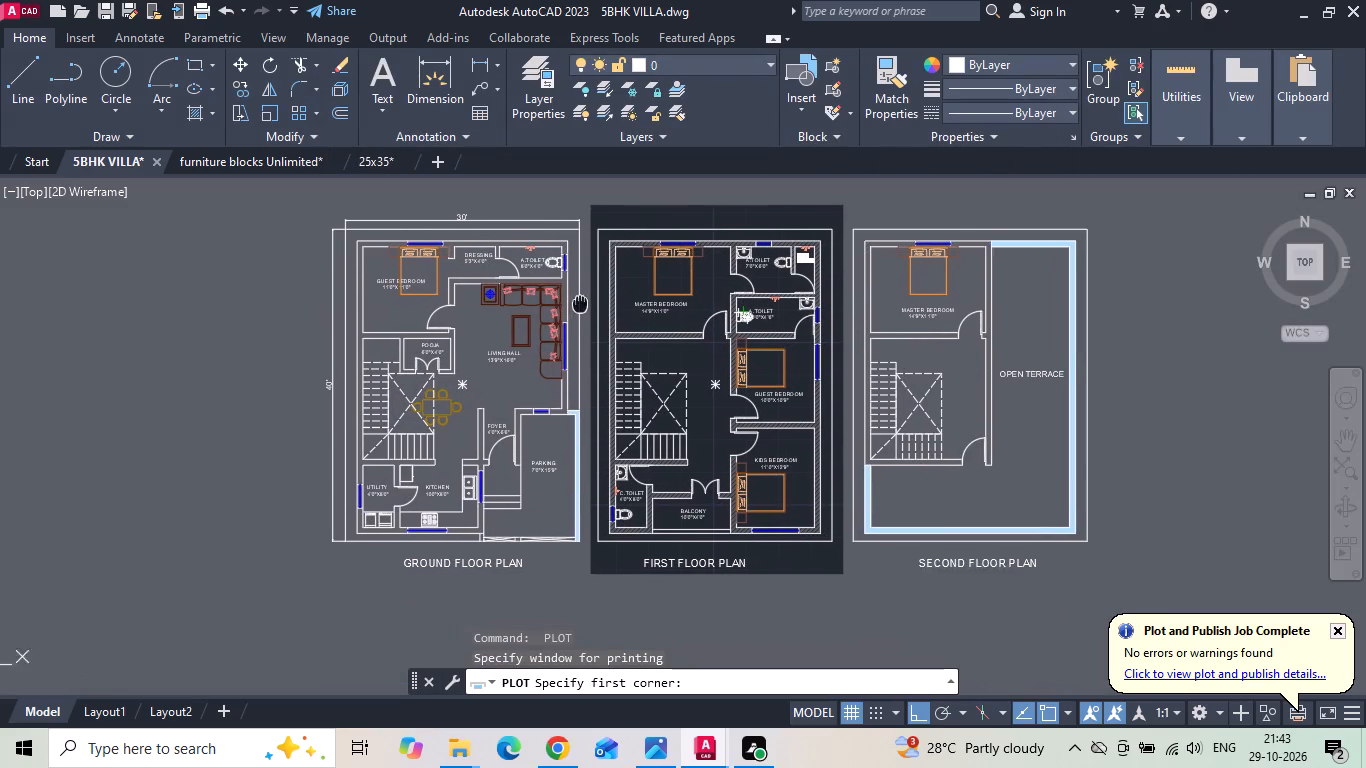
middle_click_drag(575, 301, 547, 295)
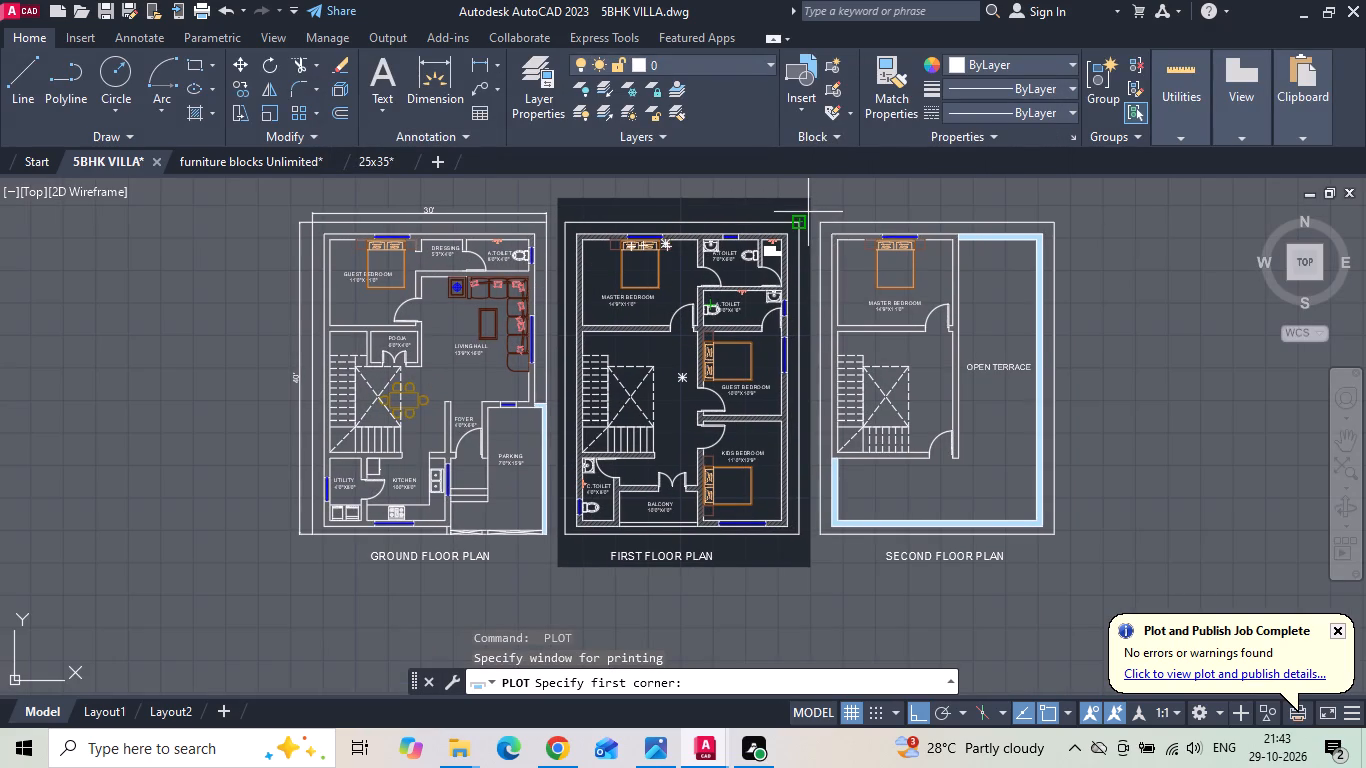
scroll(810, 207, "up", 1)
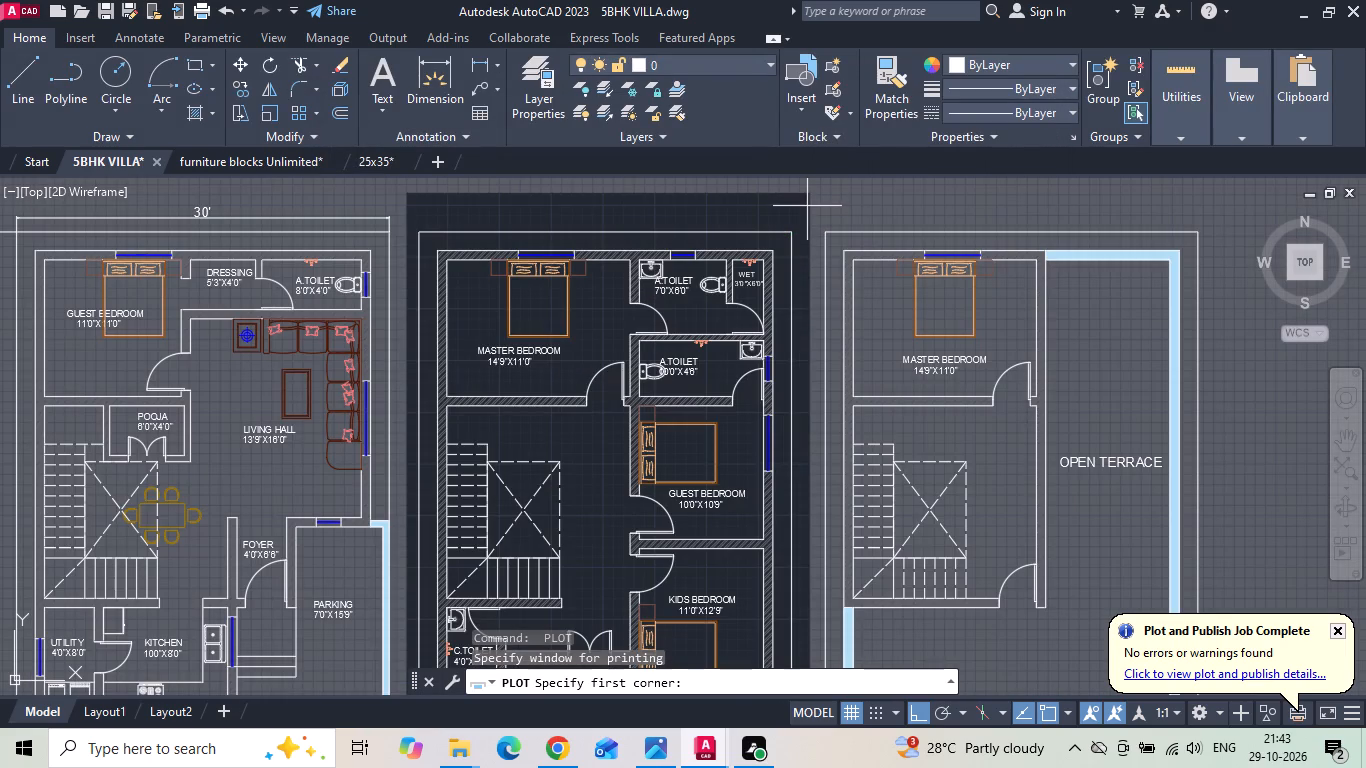
left_click(807, 206)
scroll(807, 207, "down", 1)
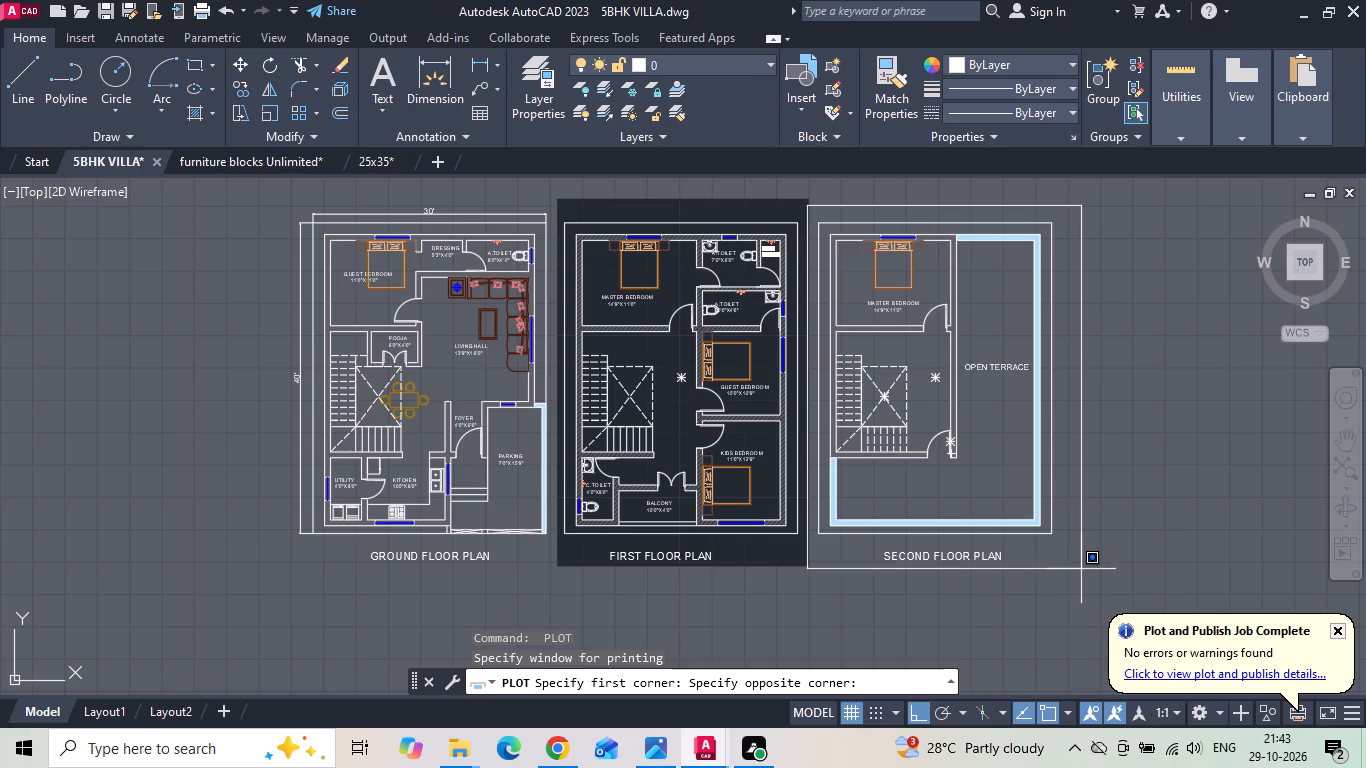
left_click(1077, 565)
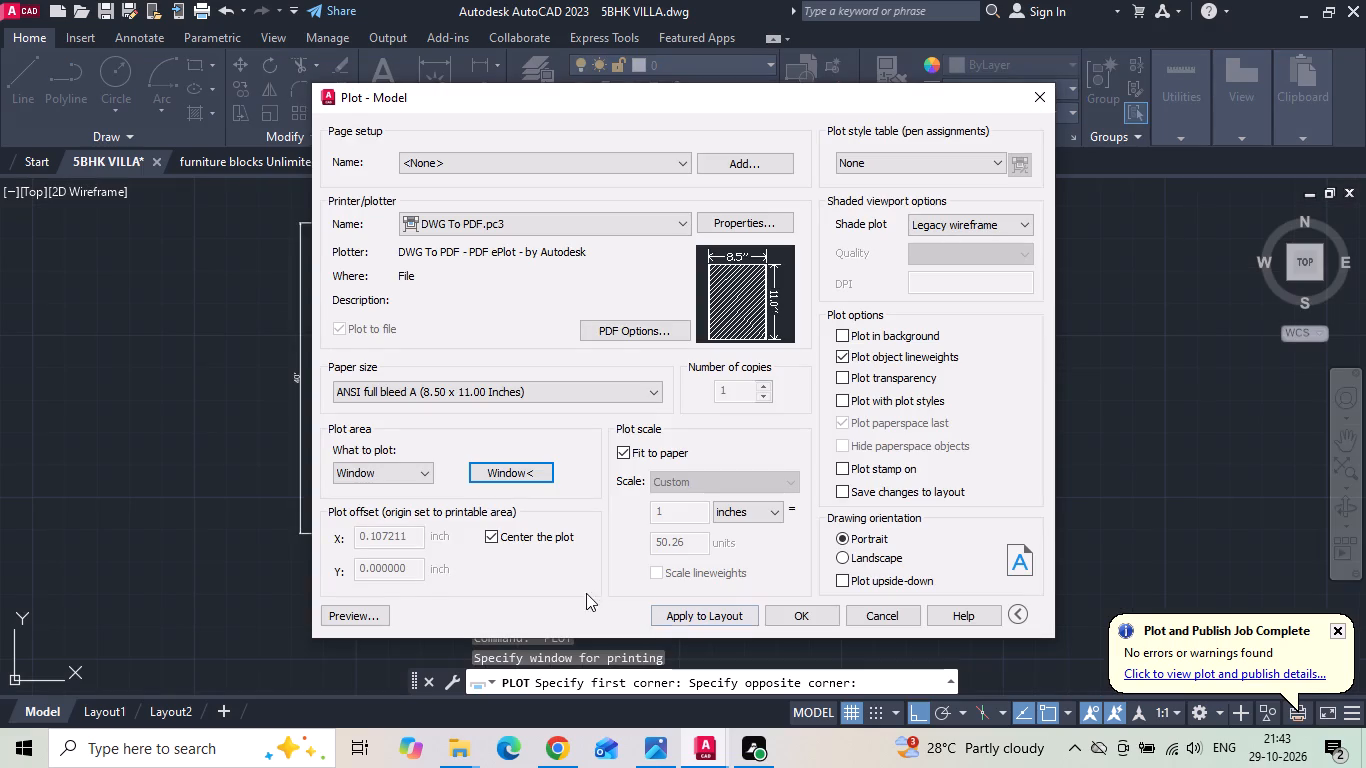
Plot the second floor sheet to a PDF named 5BHK VILLA SF in the 29102026 folder.
left_click(803, 616)
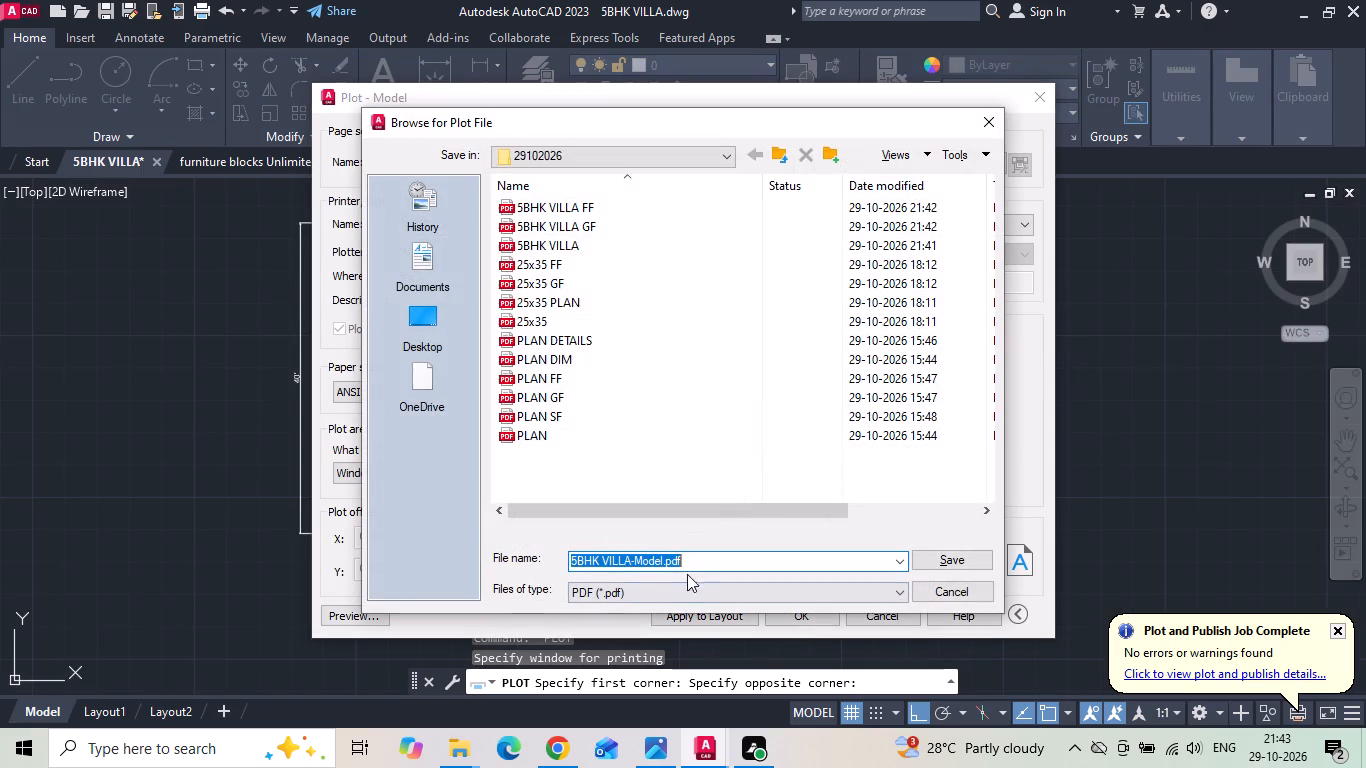
left_click(697, 559)
key("BackSpace")
key("BackSpace")
key("BackSpace")
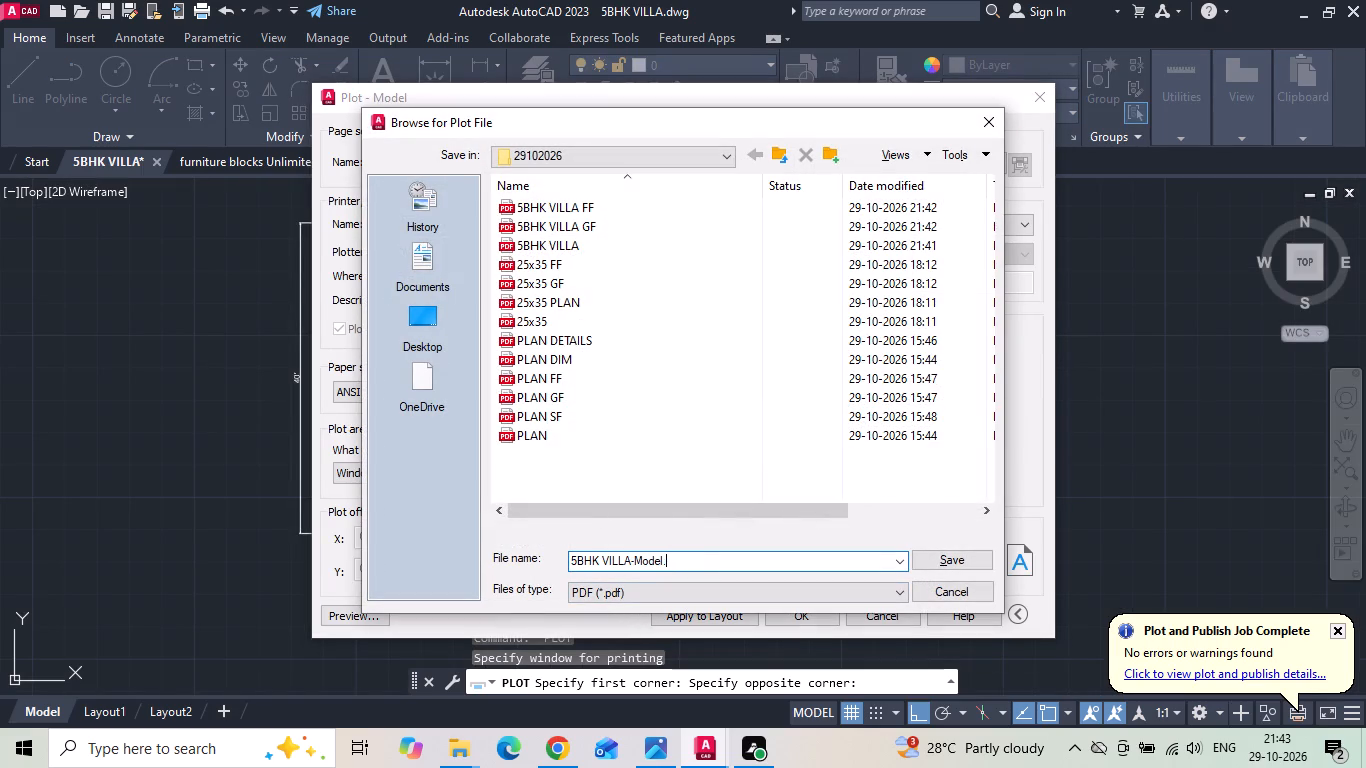
key("BackSpace")
key("BackSpace")
key("BackSpace")
key("BackSpace")
key("BackSpace")
key("BackSpace")
key("BackSpace")
key("space")
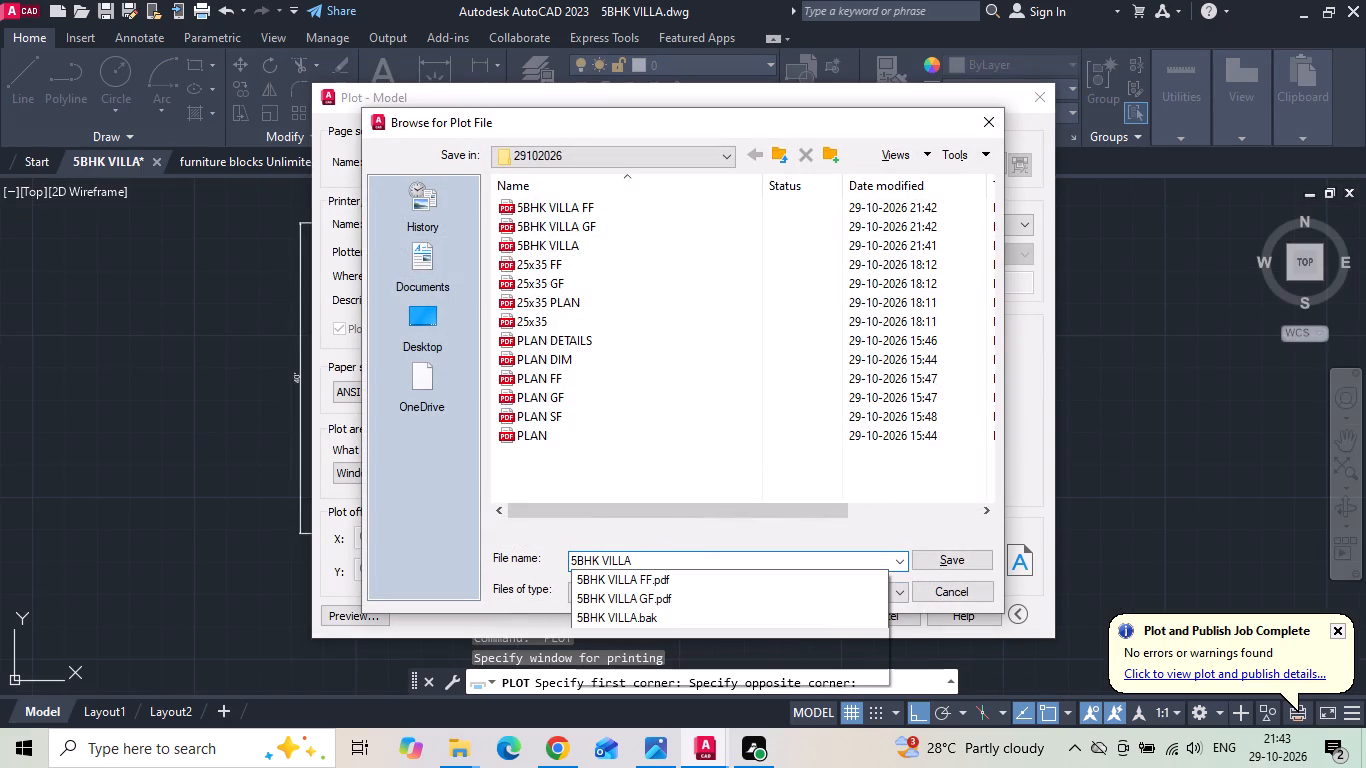
type("SF")
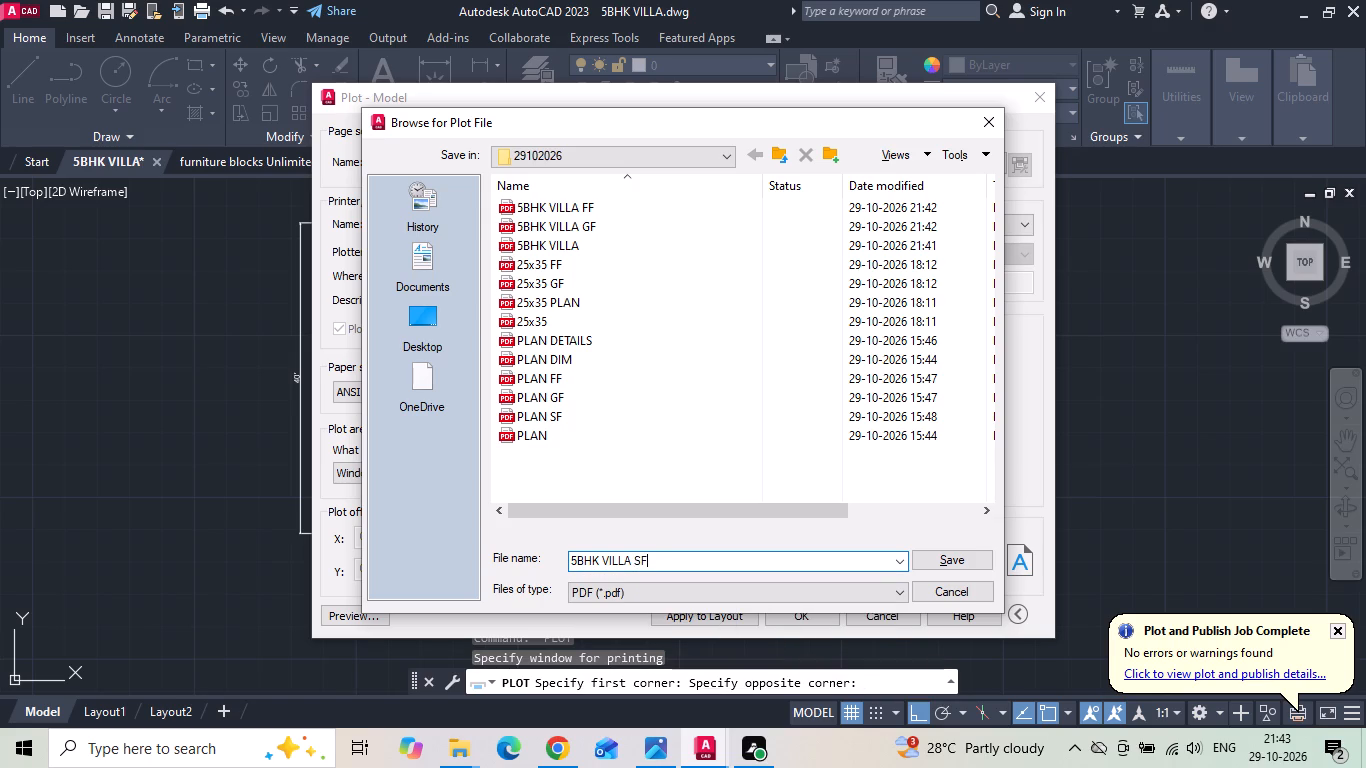
left_click(967, 568)
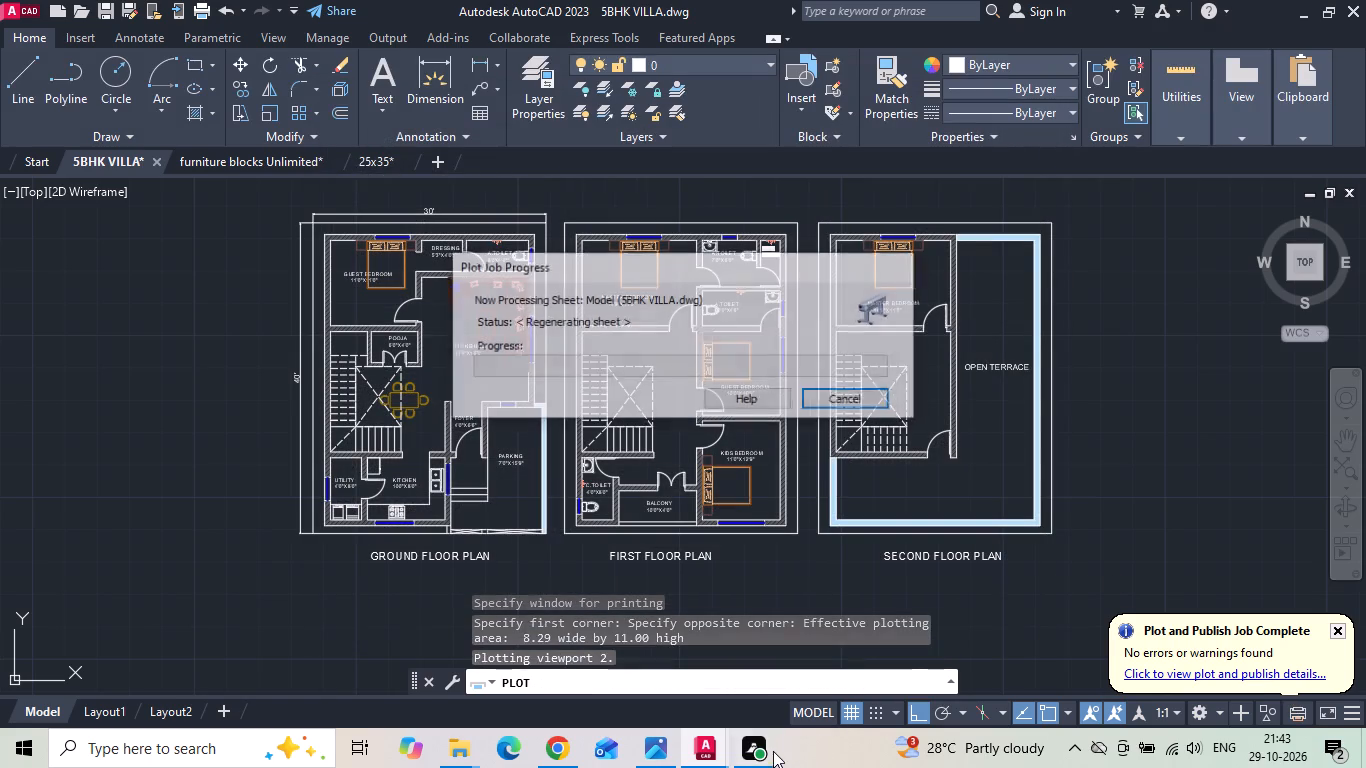
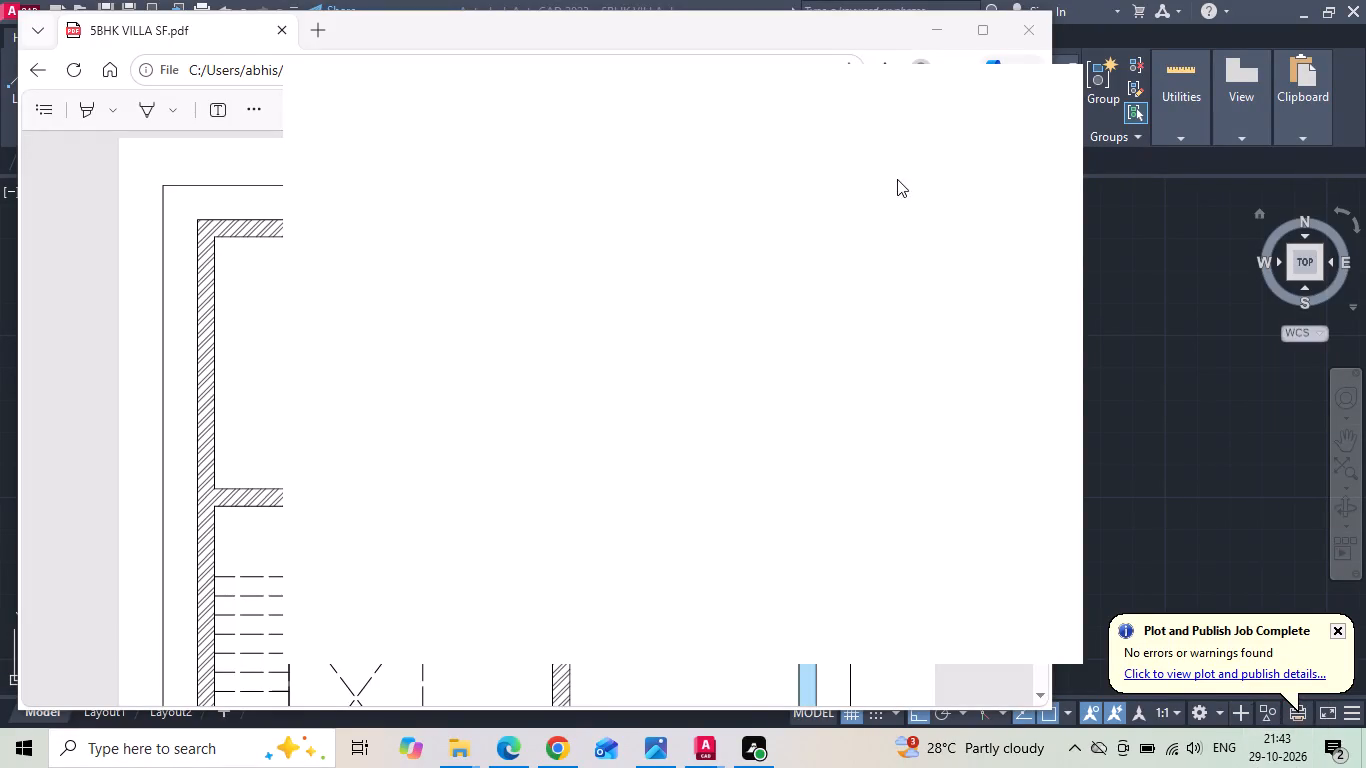
Switch from the opened second floor PDF back to the 5BHK VILLA drawing in AutoCAD.
left_click(1162, 357)
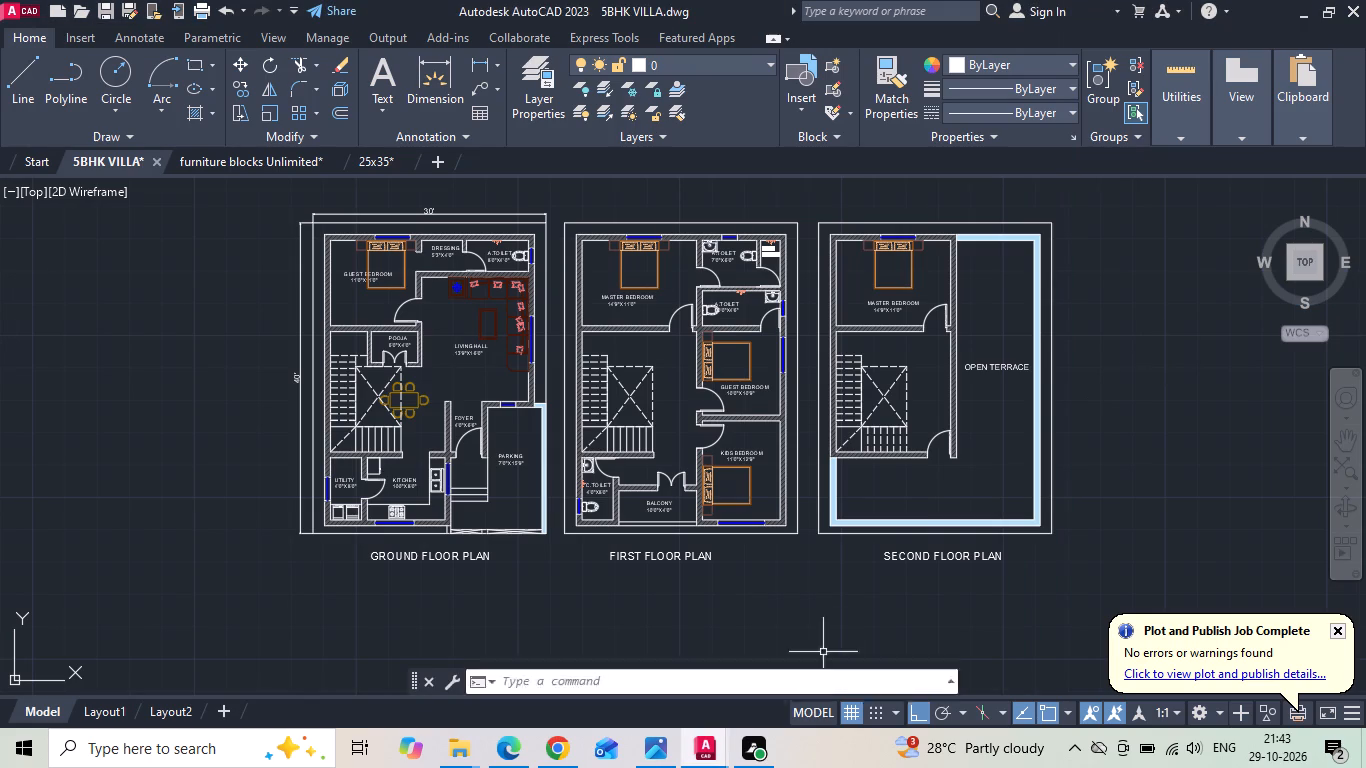
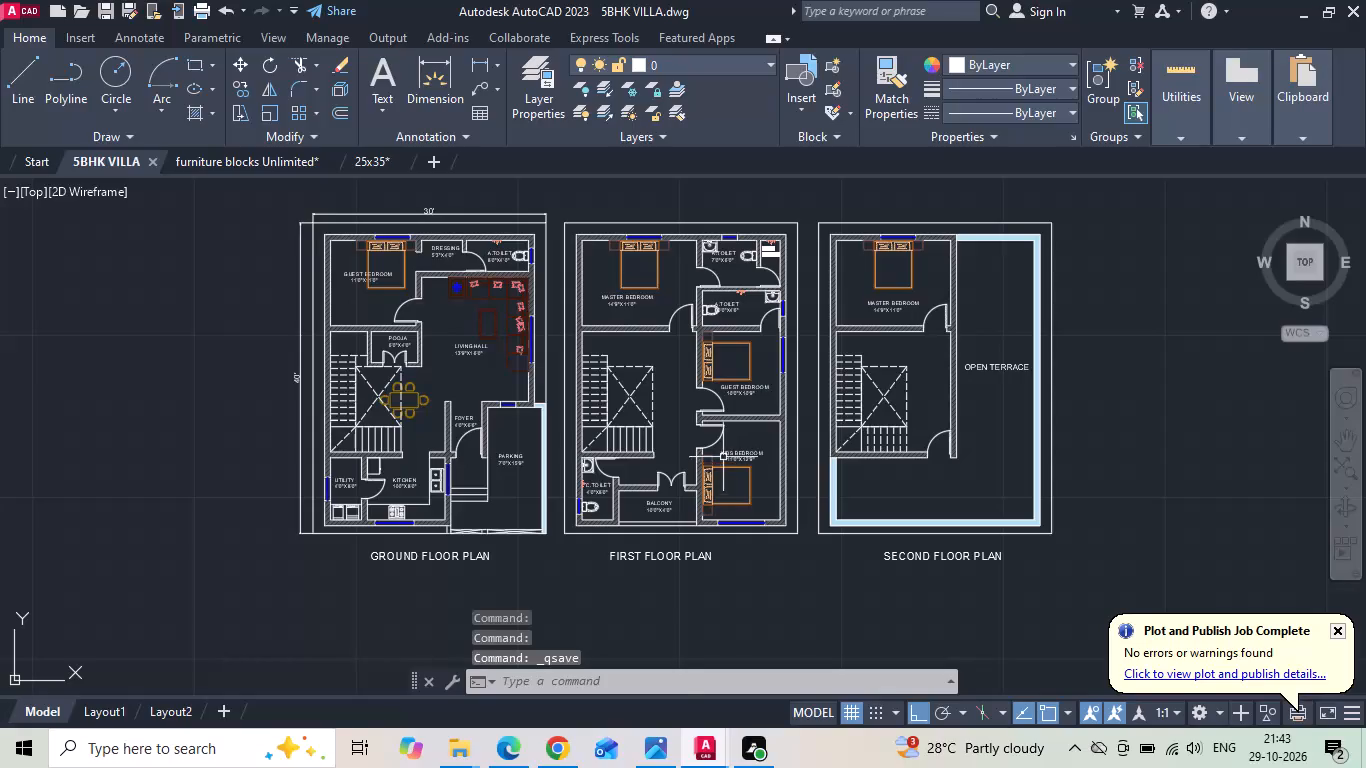
Save the 5BHK VILLA drawing after a close look at the second floor master bedroom.
scroll(979, 249, "up", 3)
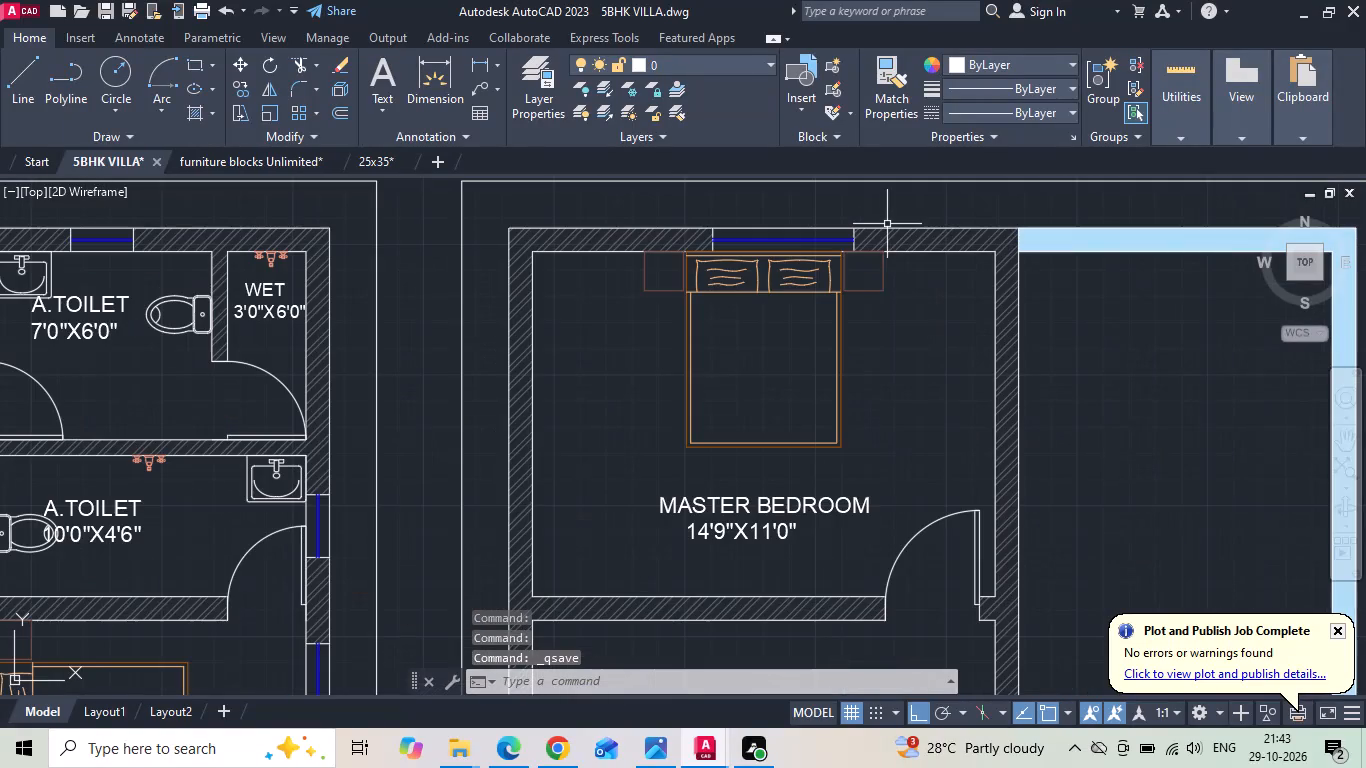
scroll(820, 322, "down", 2)
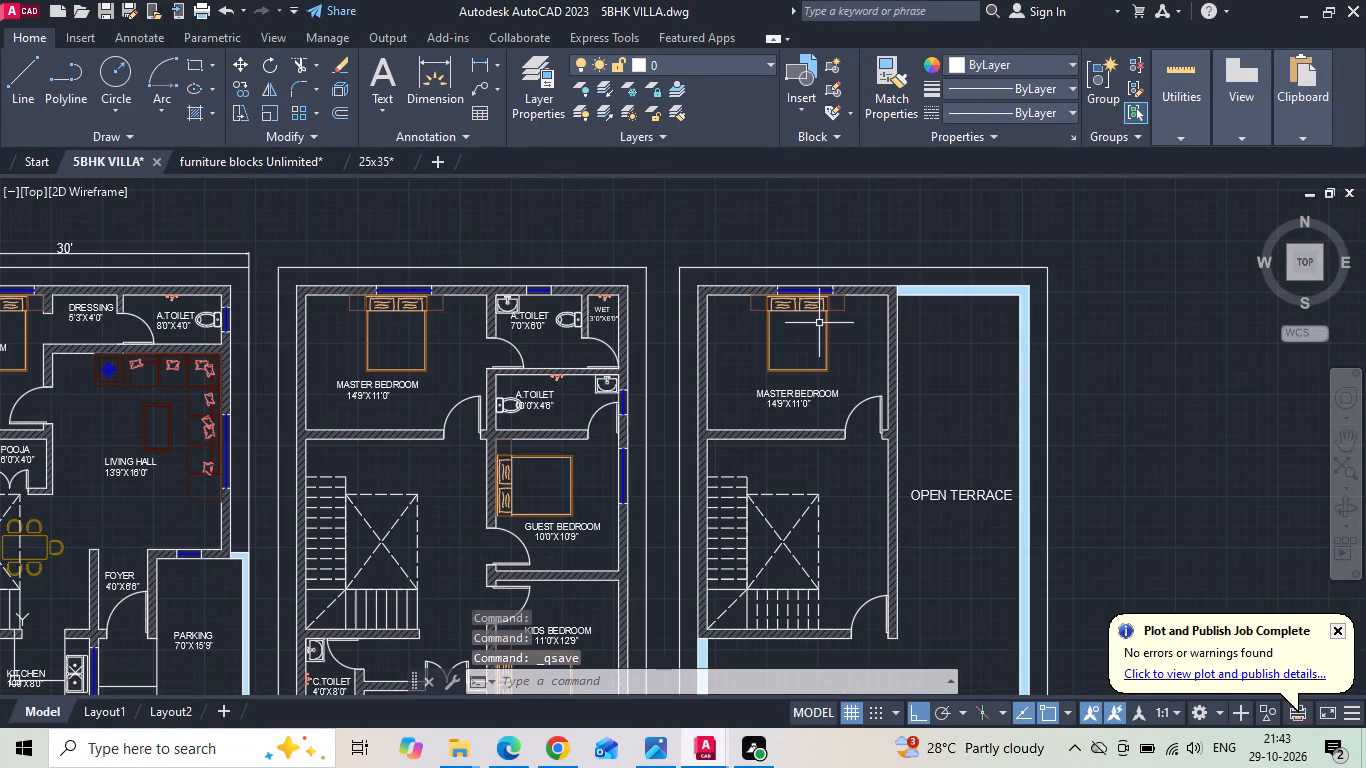
key("ctrl+s")
key("ctrl+s")
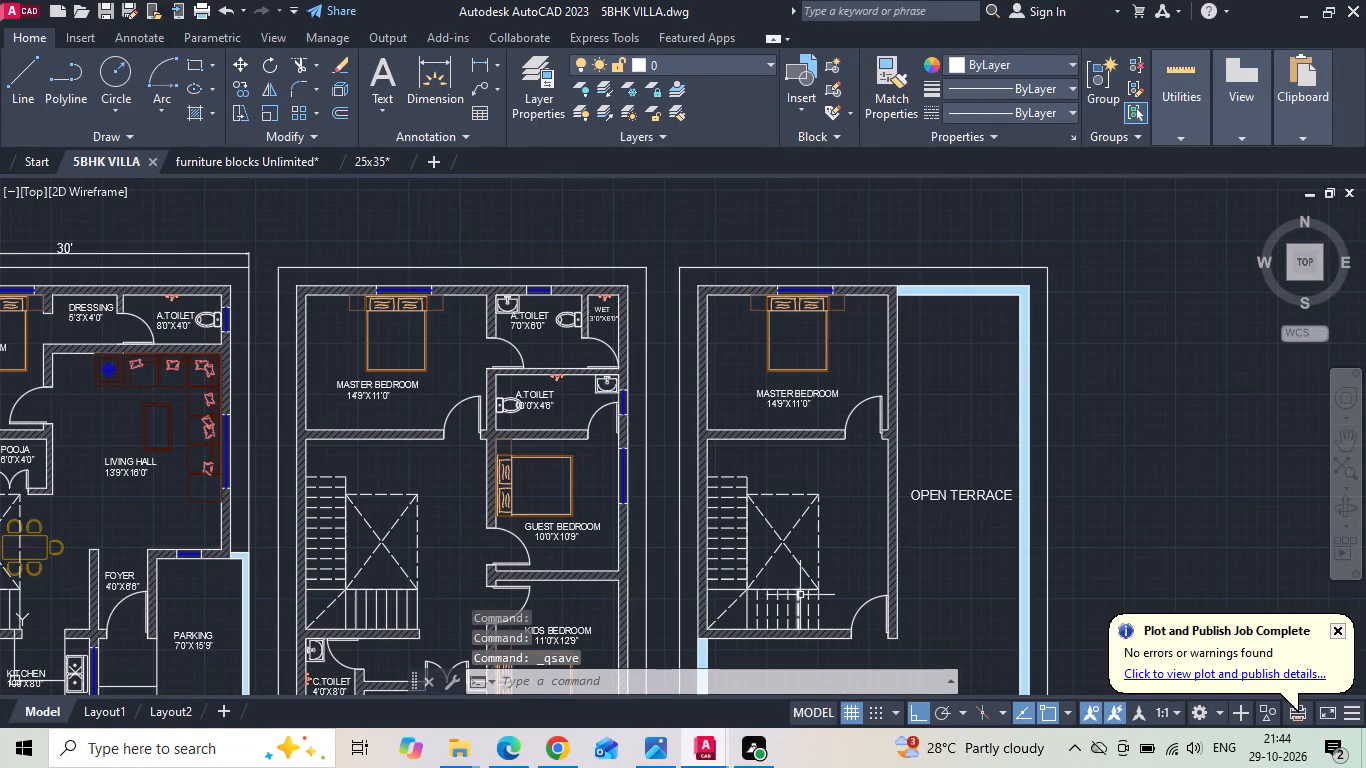
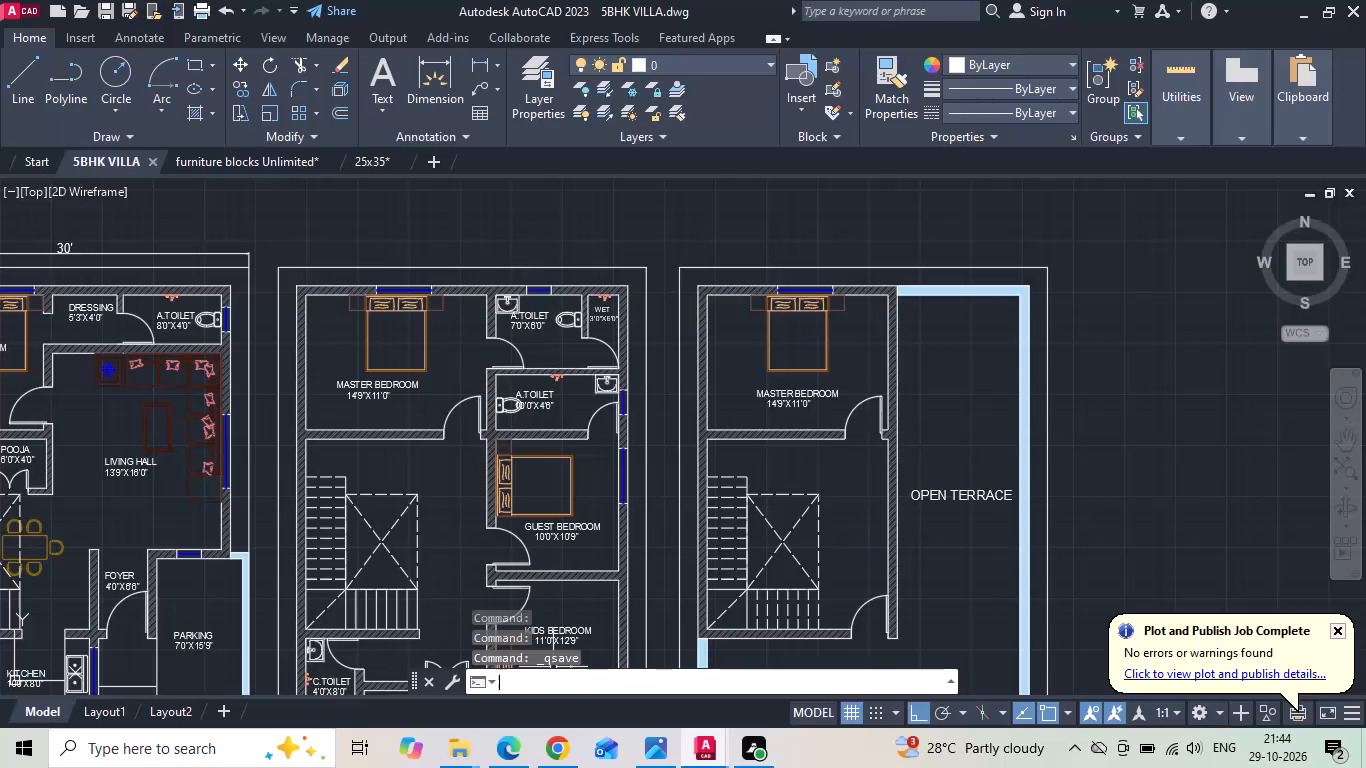
Turn off command log file recording with the LOGFILEOFF command.
type("lof")
key("BackSpace")
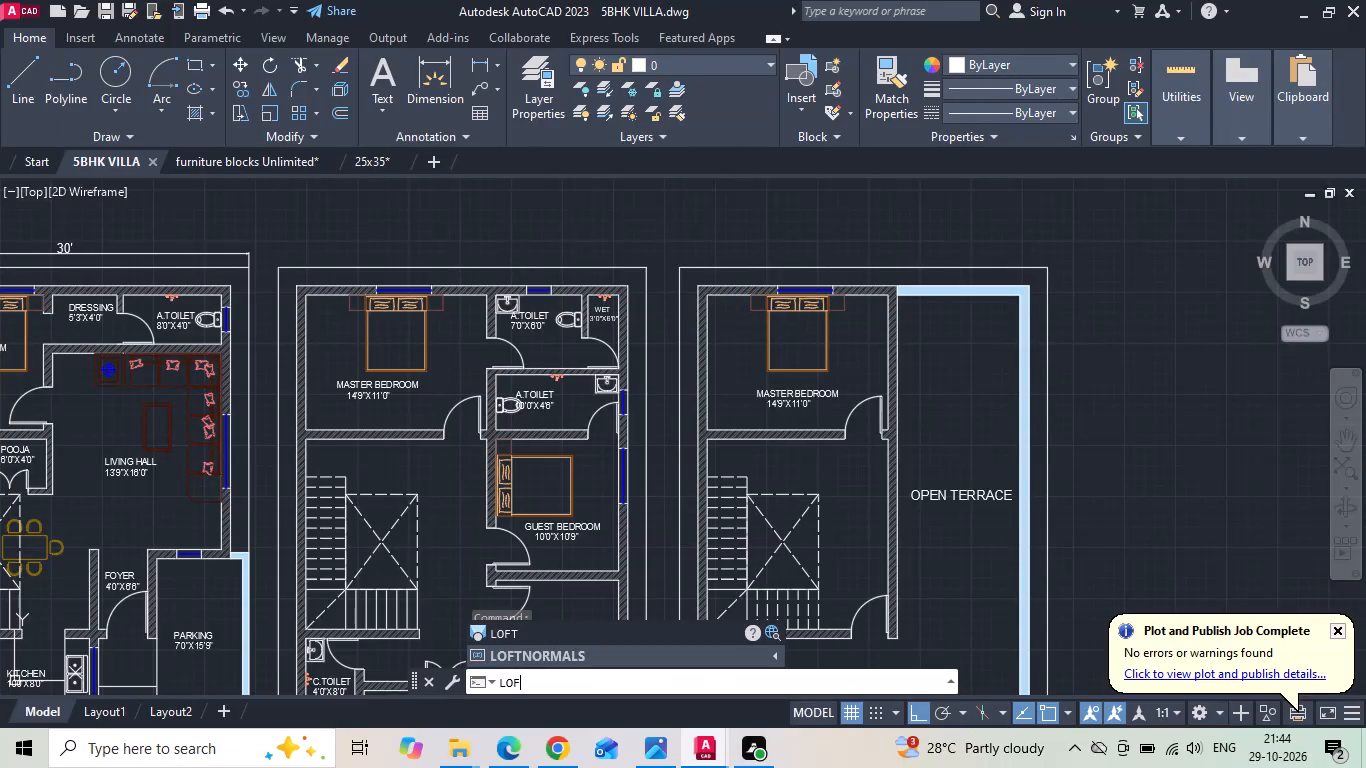
key("BackSpace")
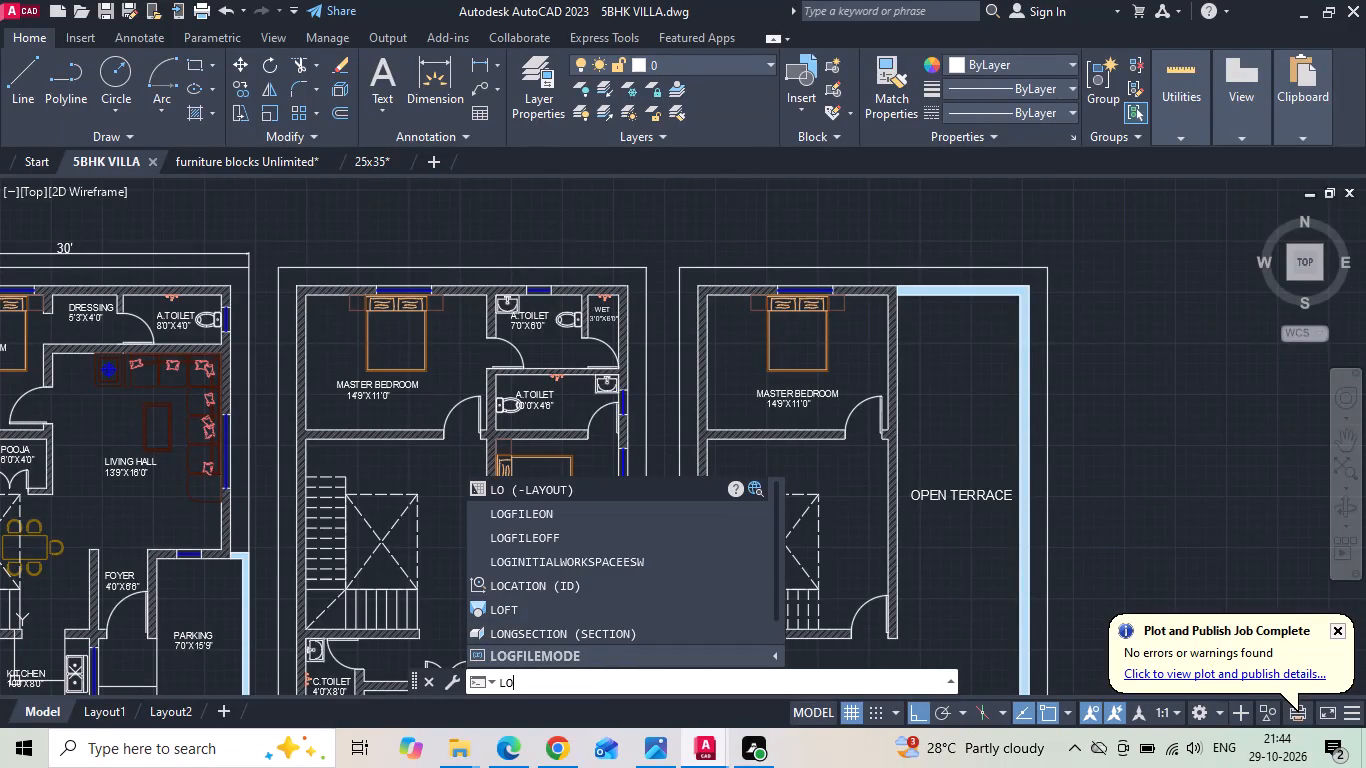
key("g")
type("fil")
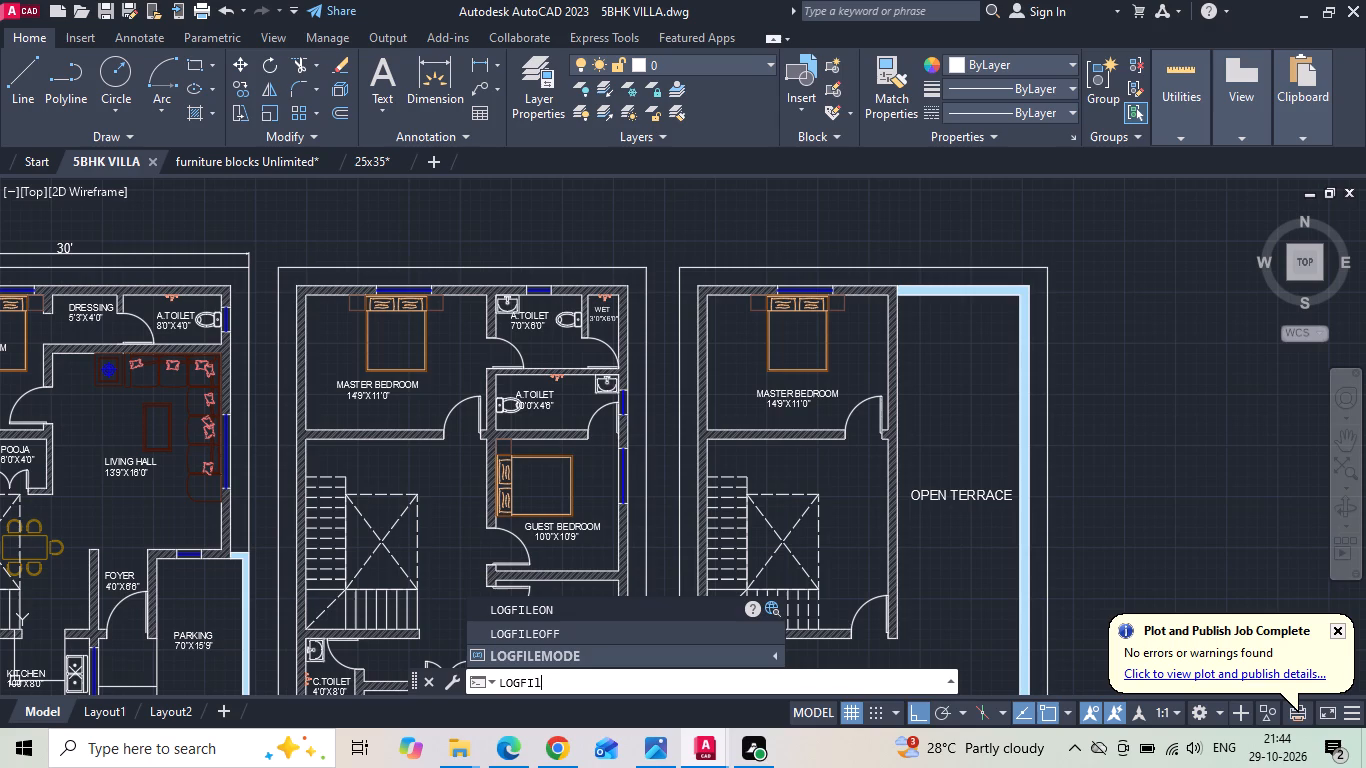
key("e")
type("off")
key("Return")
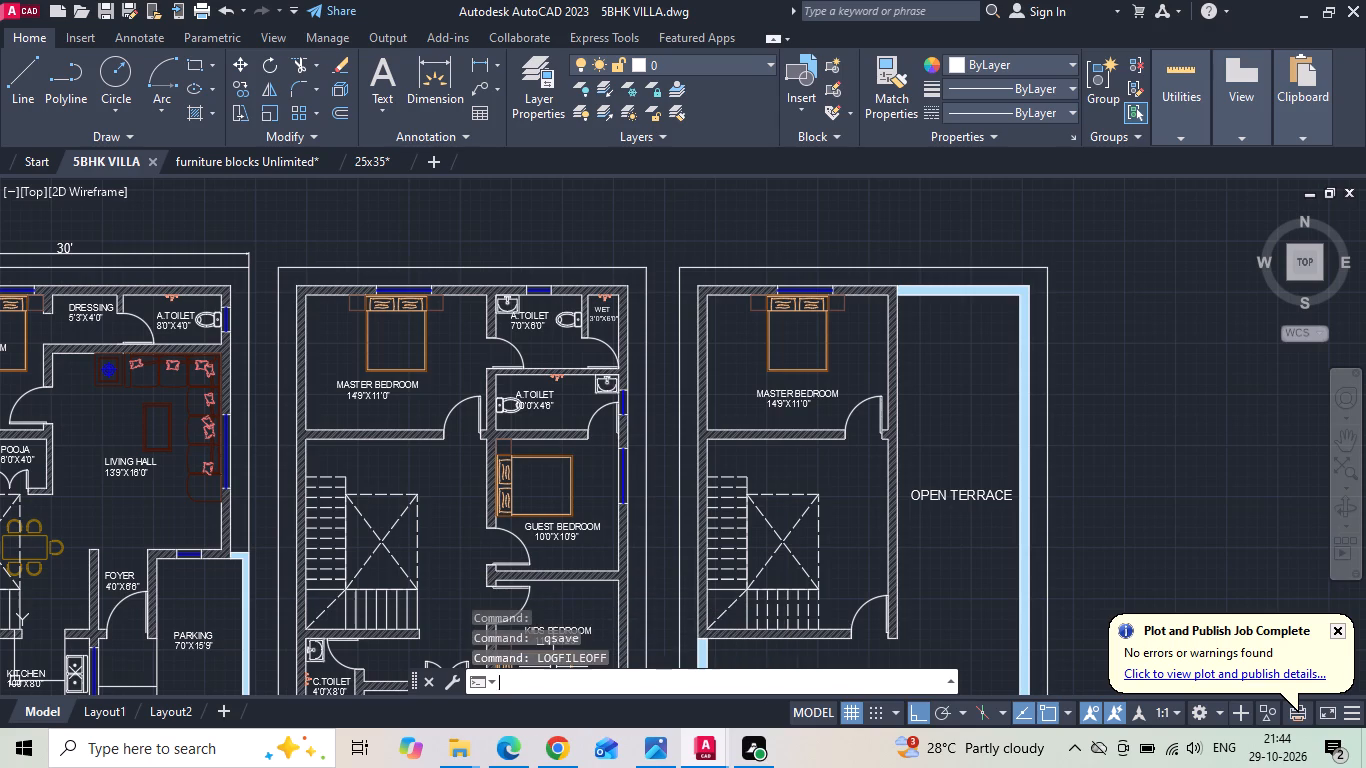